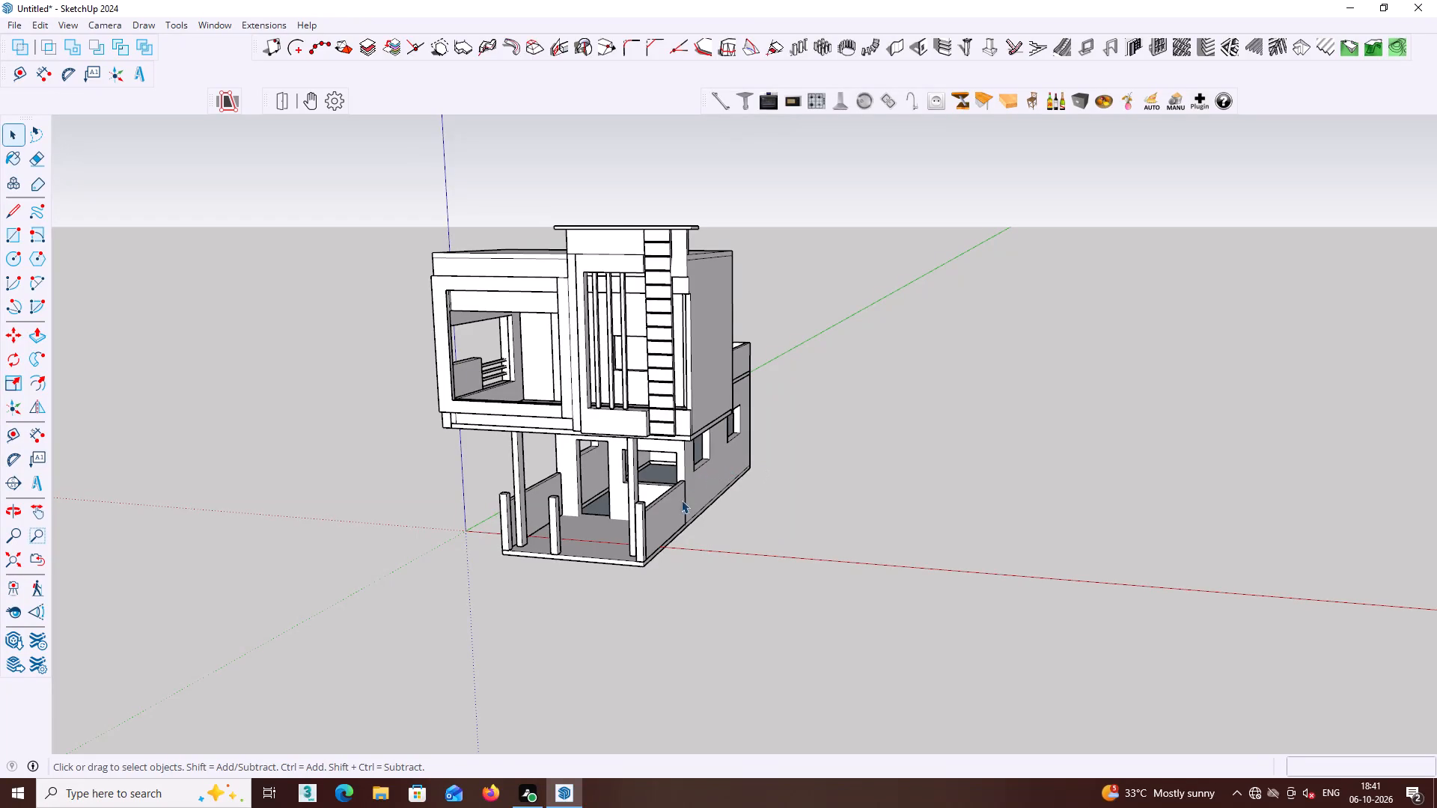
# Examine the two-storey house model from the front, the sides and above.
pyautogui.moveTo(623, 564); pyautogui.dragTo(811, 591, button='middle')
pyautogui.scroll(-5, 677, 593)
pyautogui.middleClick(677, 593)
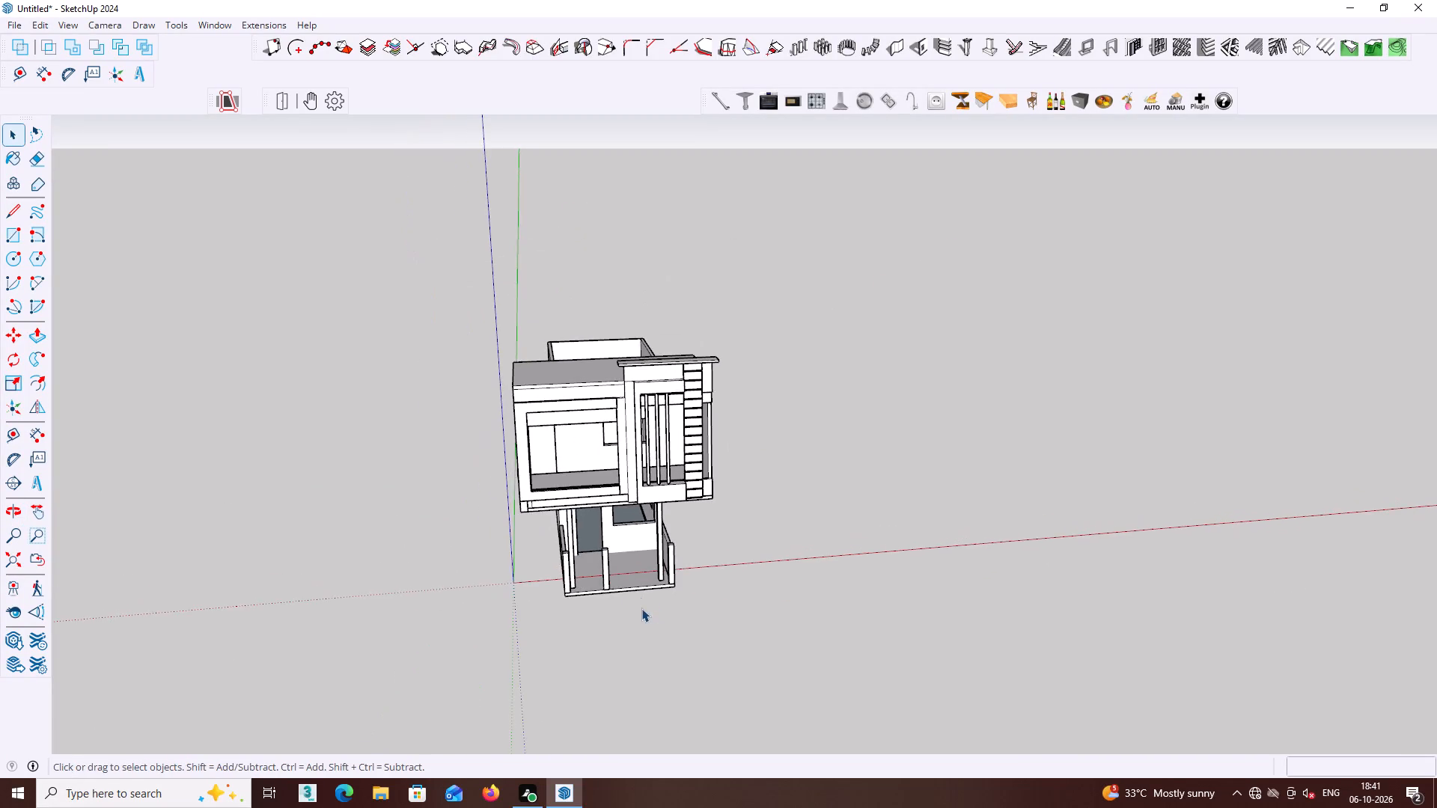
pyautogui.moveTo(641, 608); pyautogui.dragTo(912, 491, button='middle')
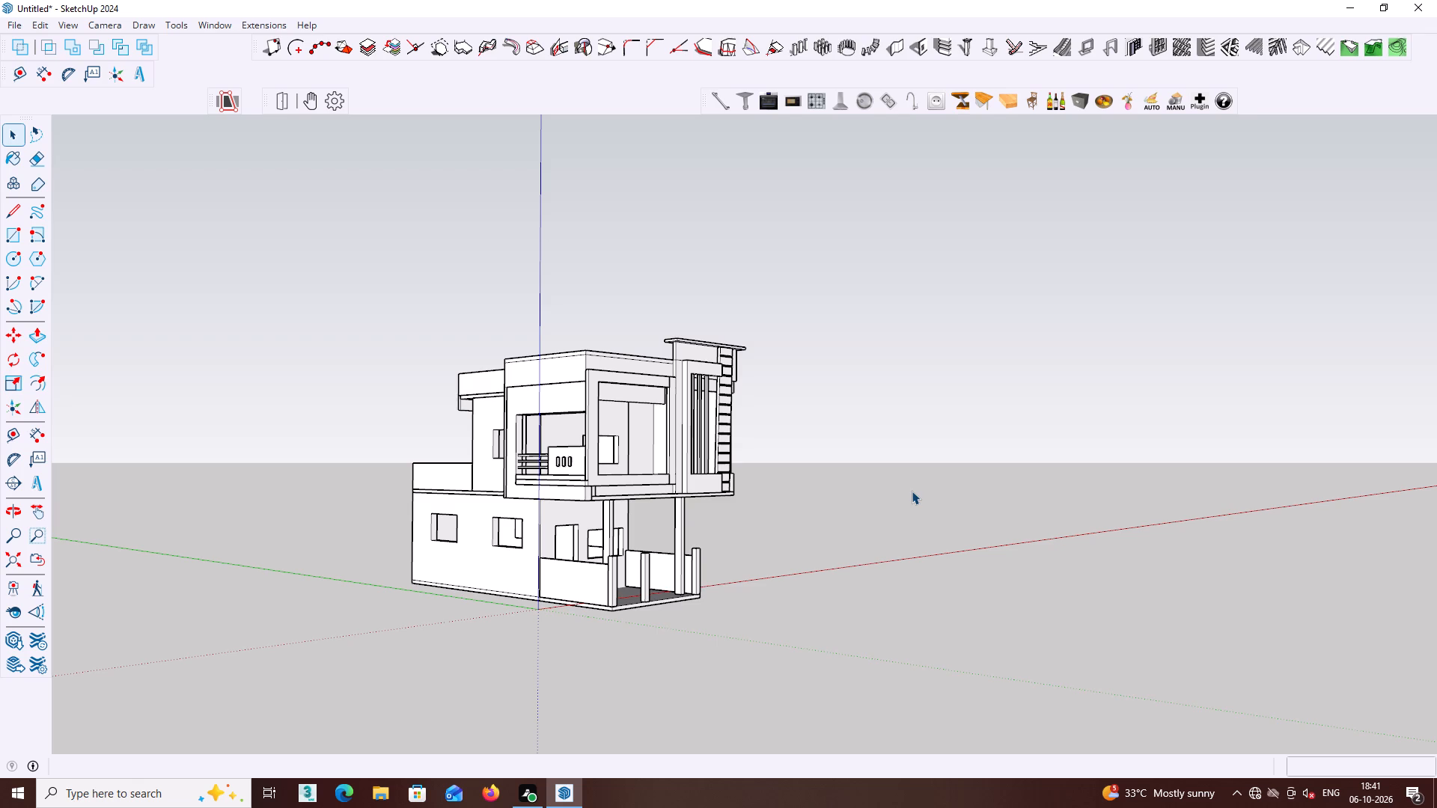
pyautogui.moveTo(483, 488); pyautogui.dragTo(455, 590, button='middle')
pyautogui.scroll(1, 526, 458)
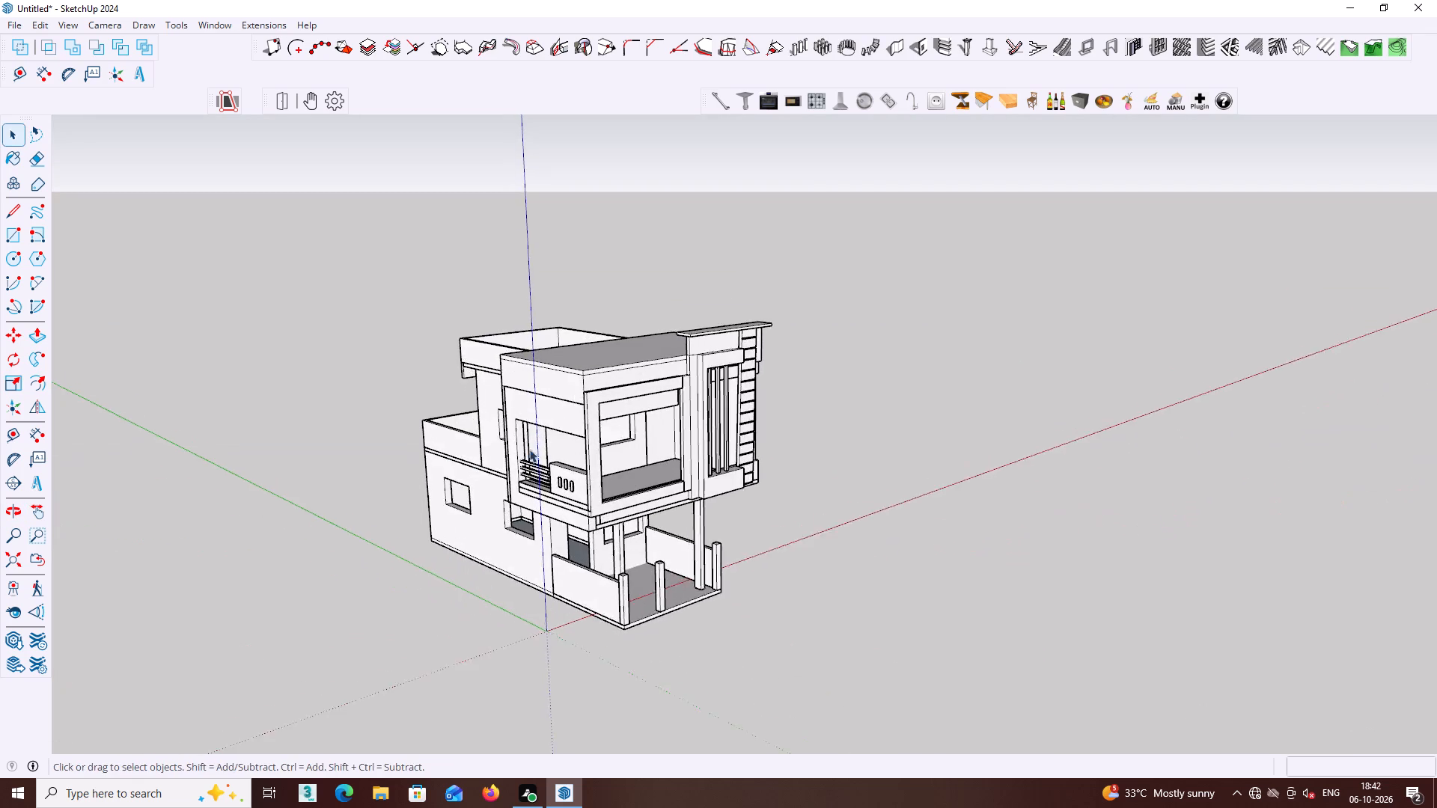
pyautogui.scroll(3, 529, 449)
pyautogui.moveTo(547, 439); pyautogui.dragTo(741, 441, button='middle')
pyautogui.moveTo(728, 423); pyautogui.dragTo(372, 429, button='middle')
pyautogui.moveTo(828, 444); pyautogui.dragTo(594, 459, button='middle')
pyautogui.moveTo(790, 457); pyautogui.dragTo(806, 406, button='middle')
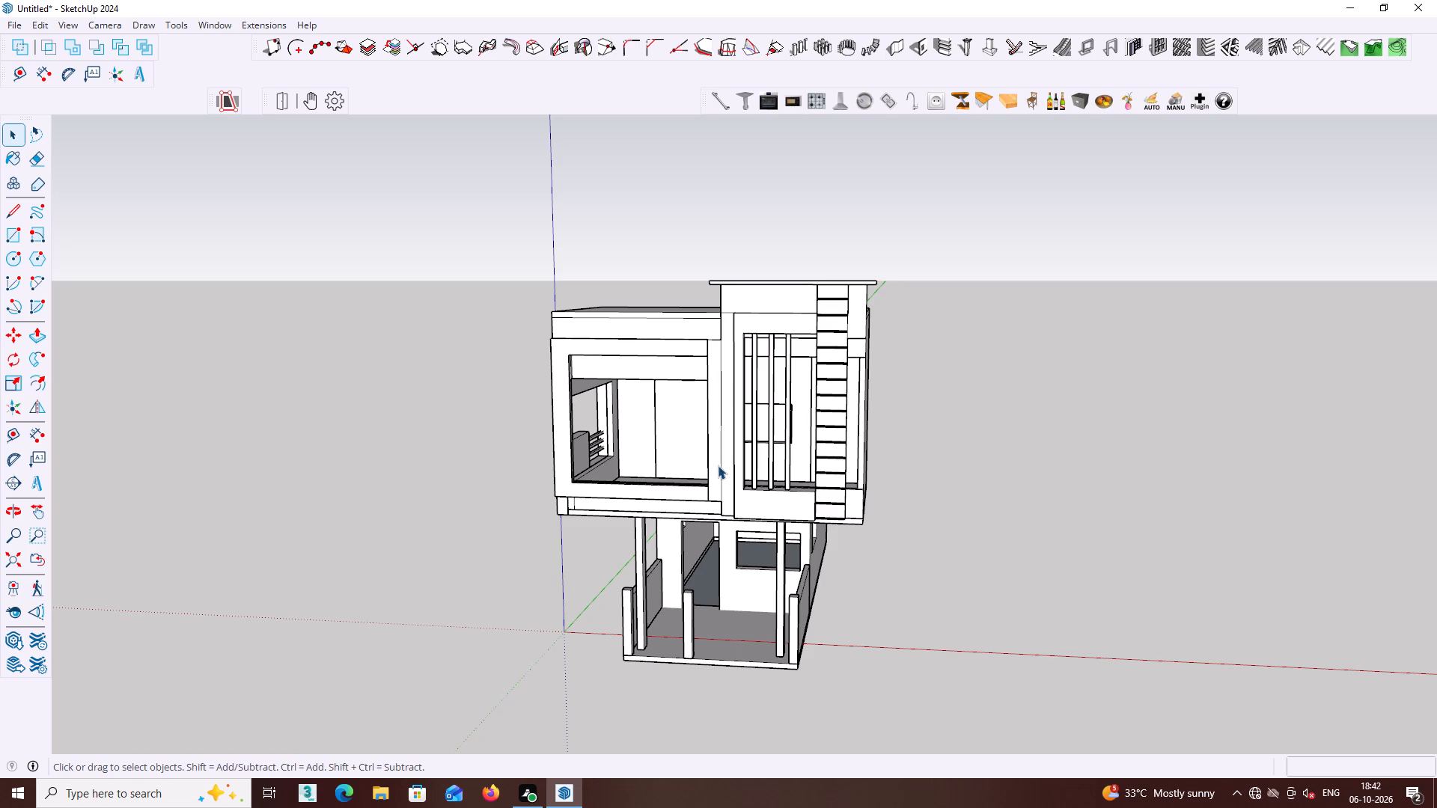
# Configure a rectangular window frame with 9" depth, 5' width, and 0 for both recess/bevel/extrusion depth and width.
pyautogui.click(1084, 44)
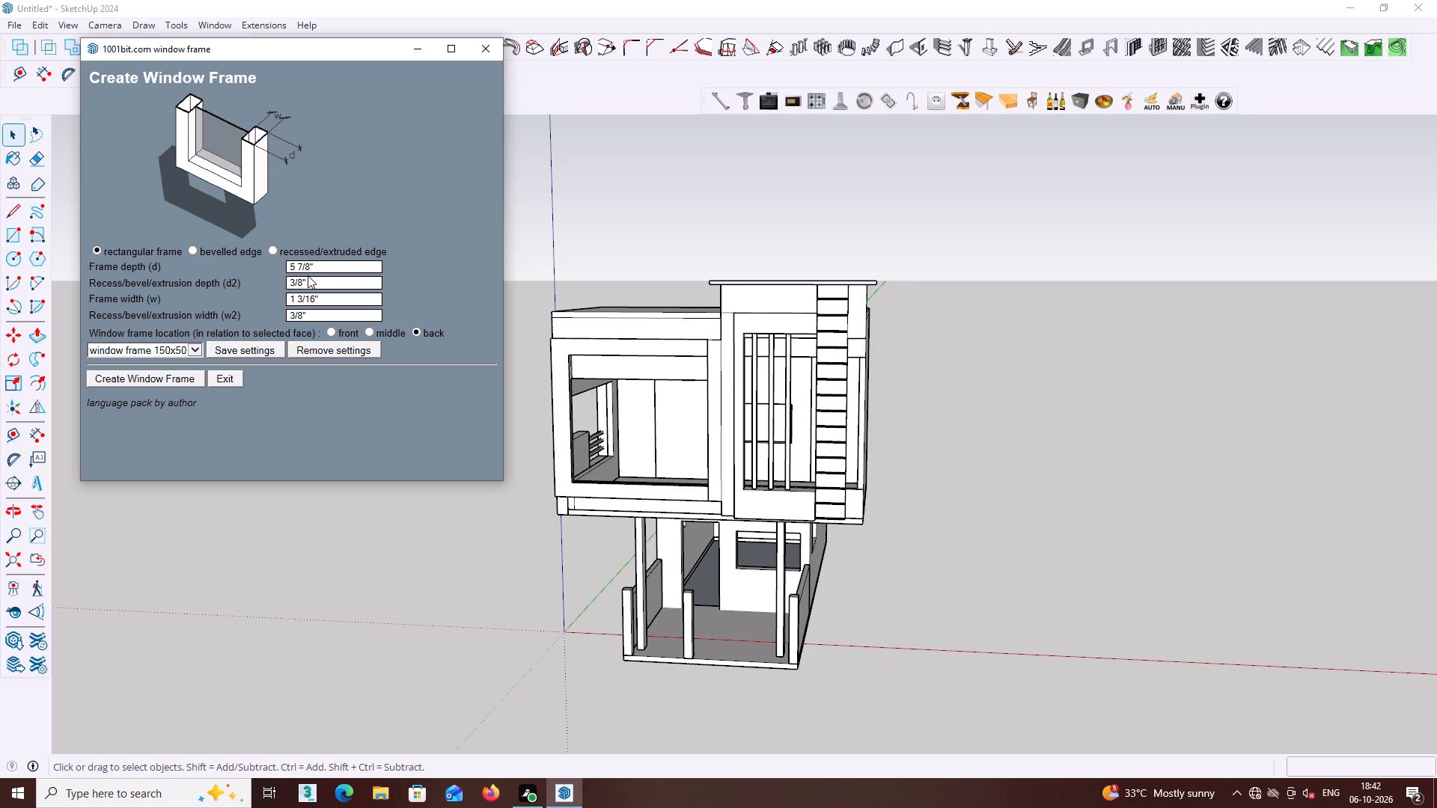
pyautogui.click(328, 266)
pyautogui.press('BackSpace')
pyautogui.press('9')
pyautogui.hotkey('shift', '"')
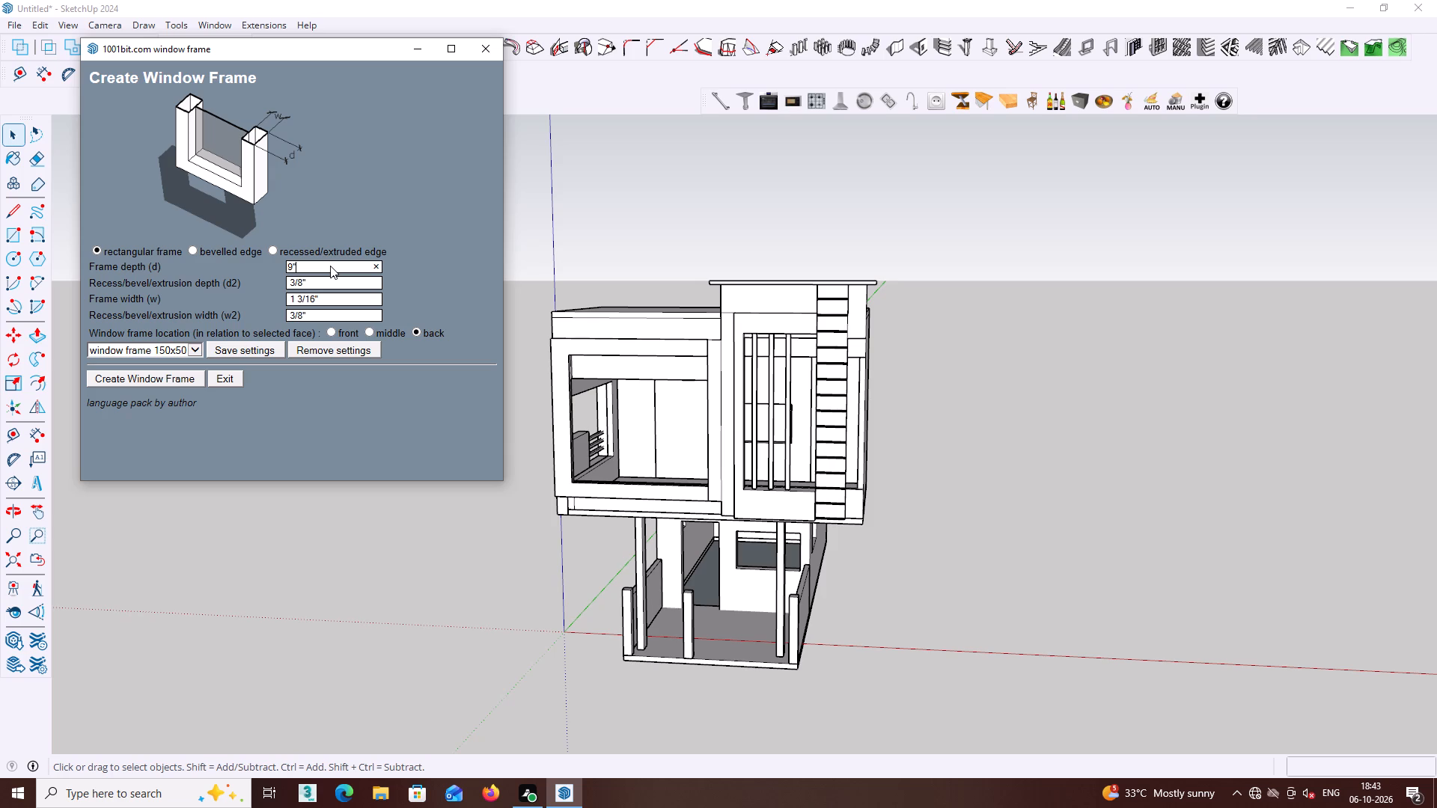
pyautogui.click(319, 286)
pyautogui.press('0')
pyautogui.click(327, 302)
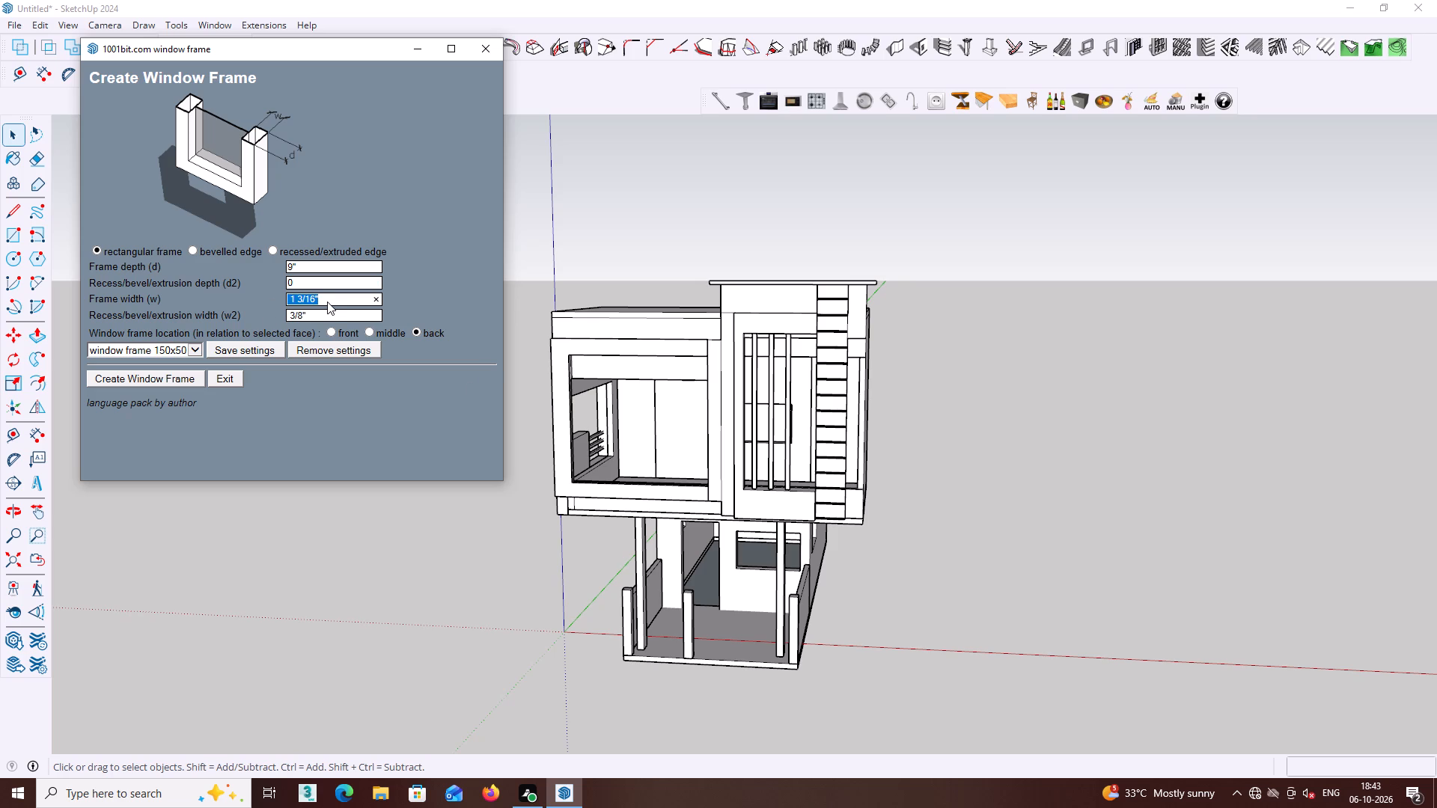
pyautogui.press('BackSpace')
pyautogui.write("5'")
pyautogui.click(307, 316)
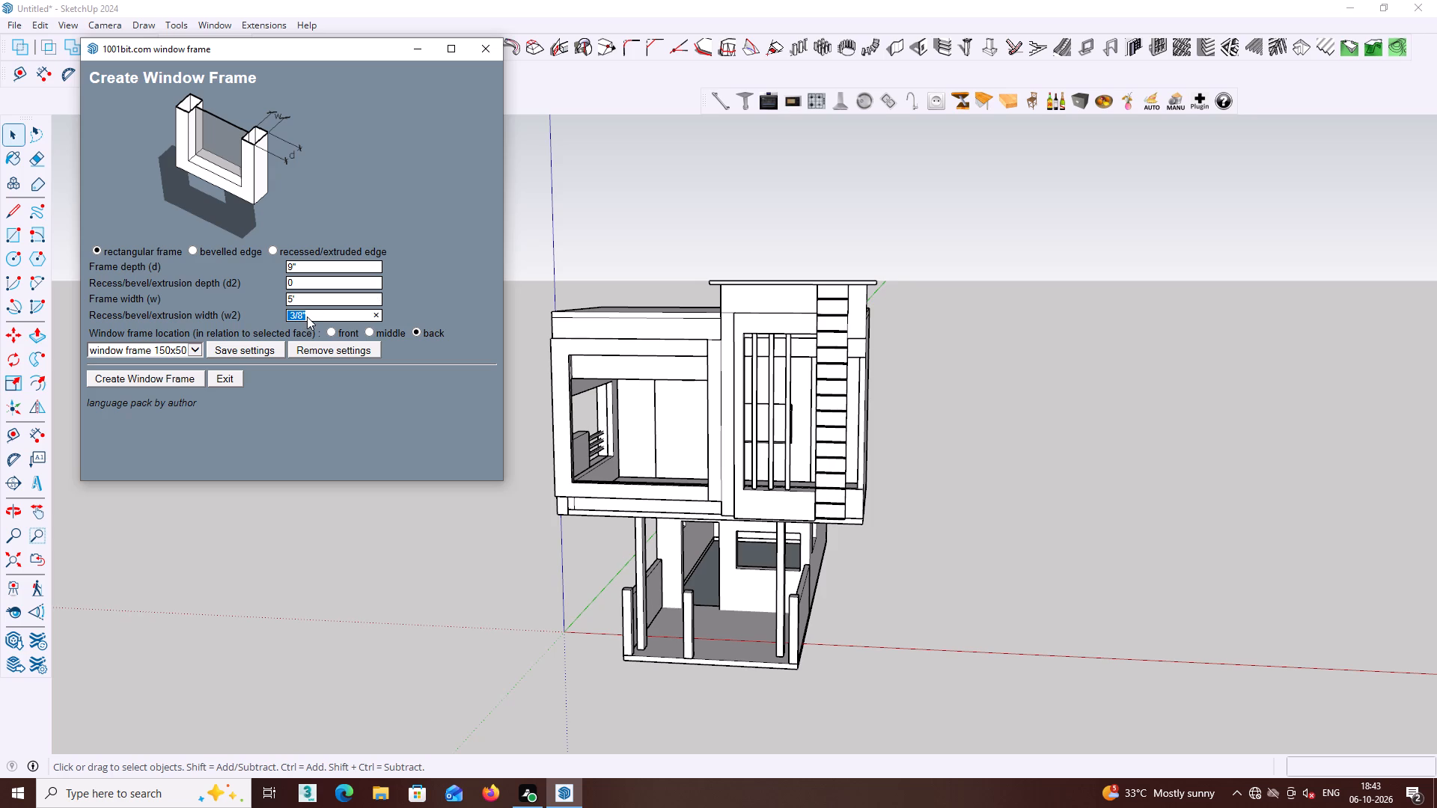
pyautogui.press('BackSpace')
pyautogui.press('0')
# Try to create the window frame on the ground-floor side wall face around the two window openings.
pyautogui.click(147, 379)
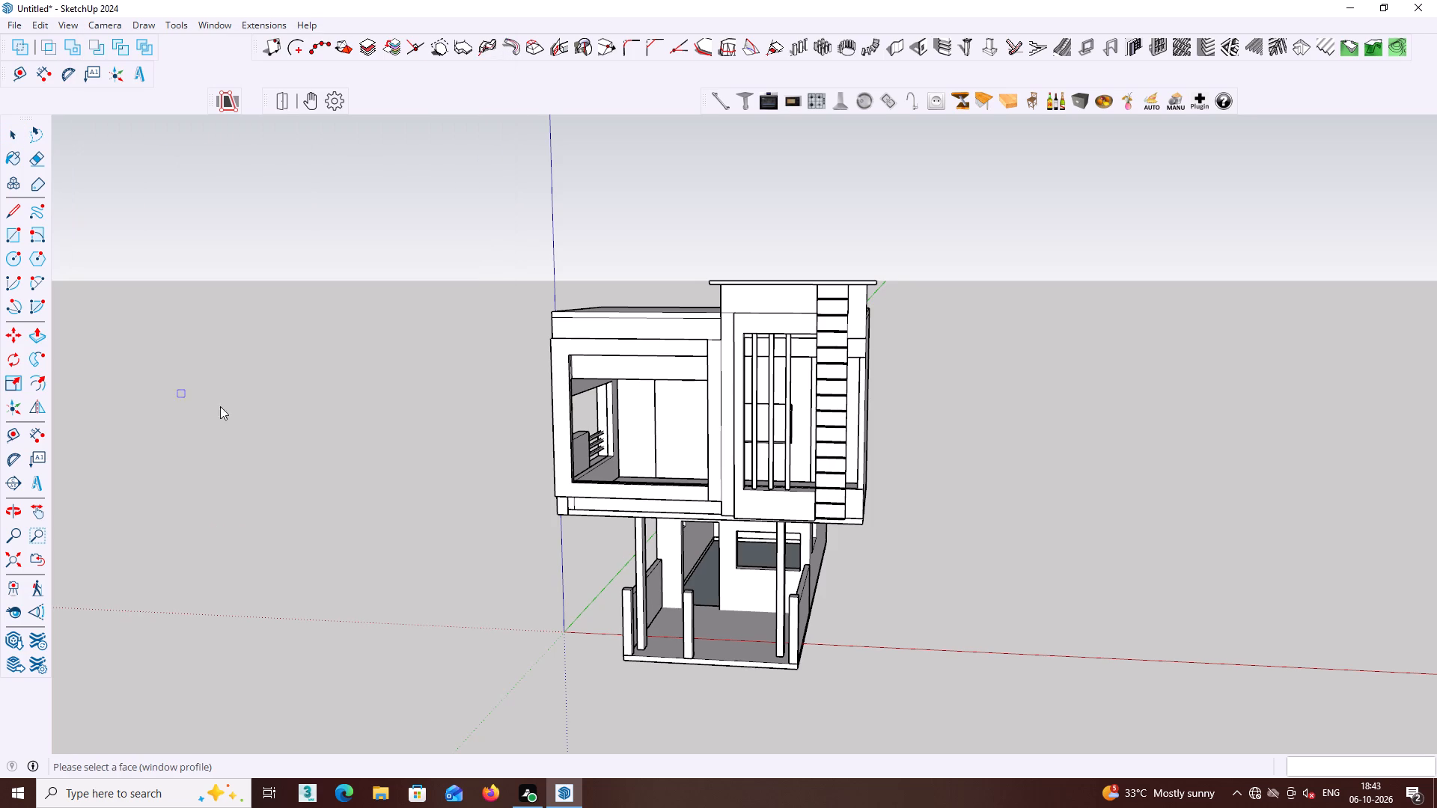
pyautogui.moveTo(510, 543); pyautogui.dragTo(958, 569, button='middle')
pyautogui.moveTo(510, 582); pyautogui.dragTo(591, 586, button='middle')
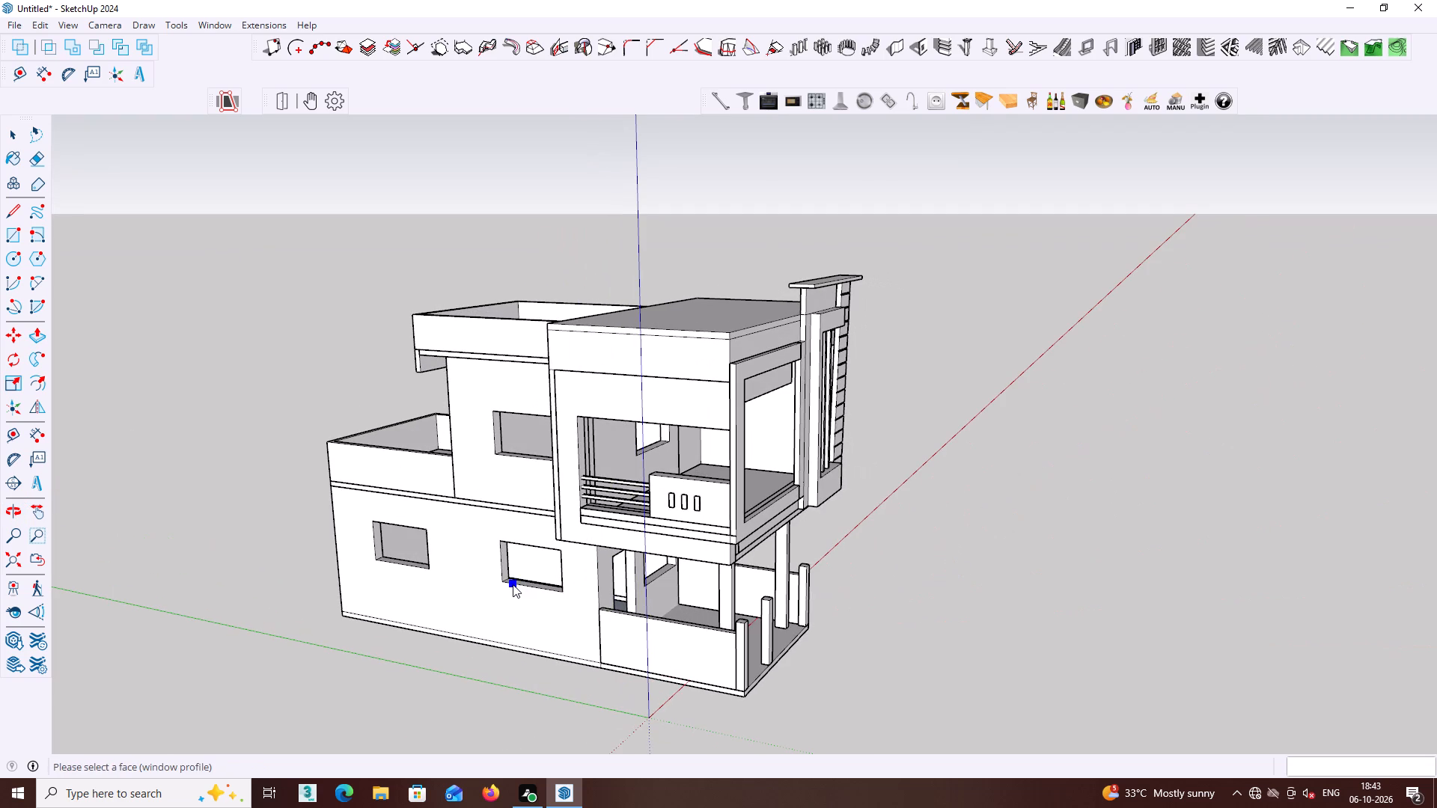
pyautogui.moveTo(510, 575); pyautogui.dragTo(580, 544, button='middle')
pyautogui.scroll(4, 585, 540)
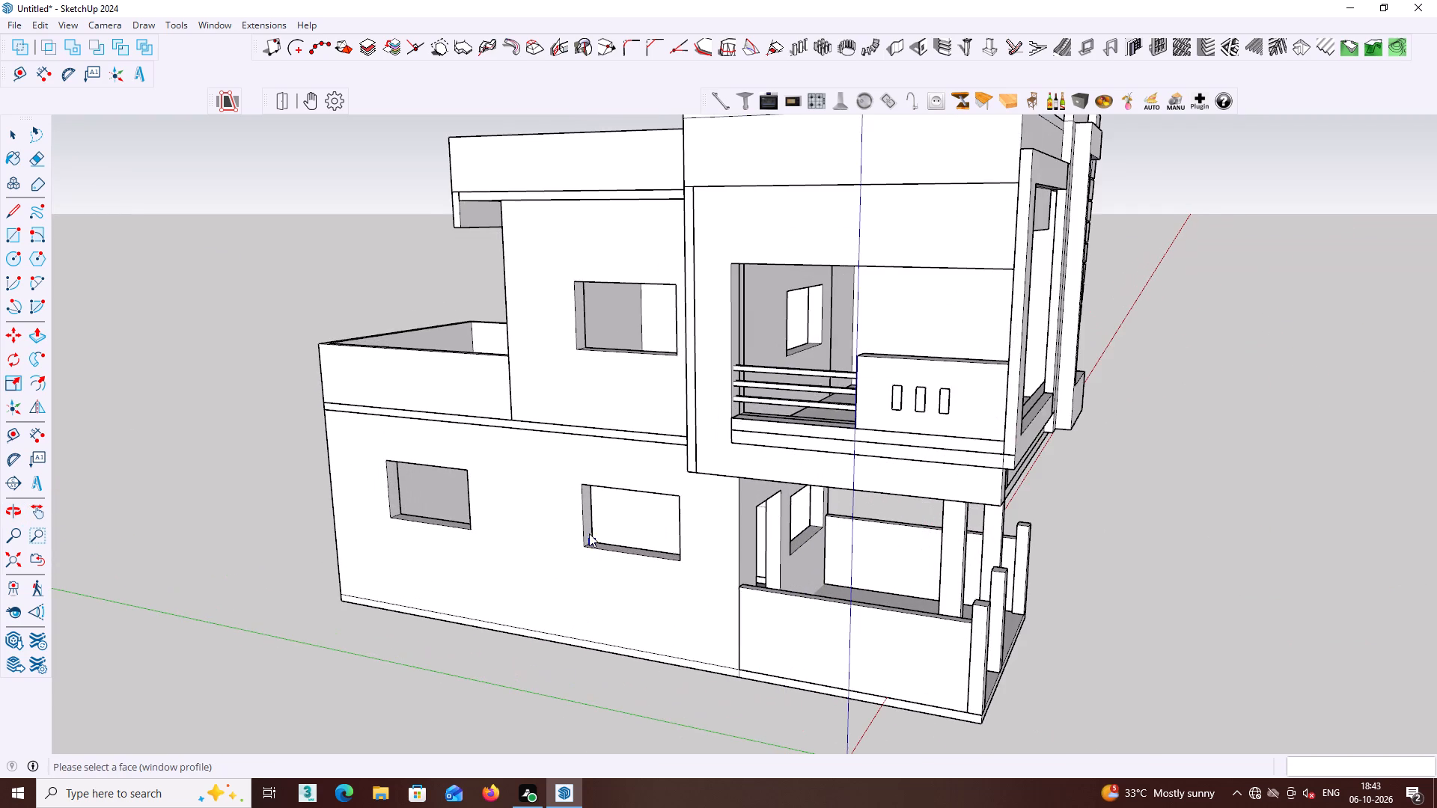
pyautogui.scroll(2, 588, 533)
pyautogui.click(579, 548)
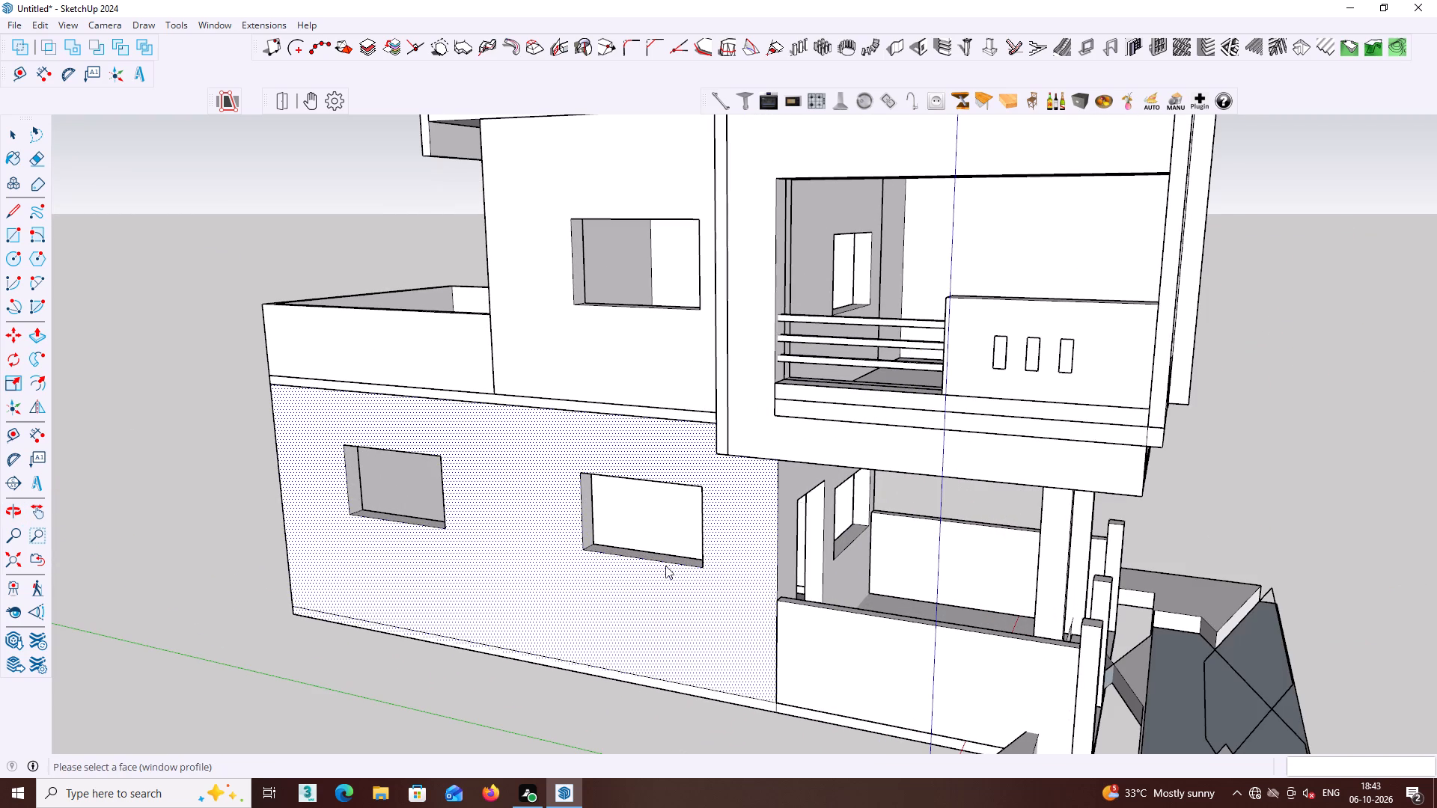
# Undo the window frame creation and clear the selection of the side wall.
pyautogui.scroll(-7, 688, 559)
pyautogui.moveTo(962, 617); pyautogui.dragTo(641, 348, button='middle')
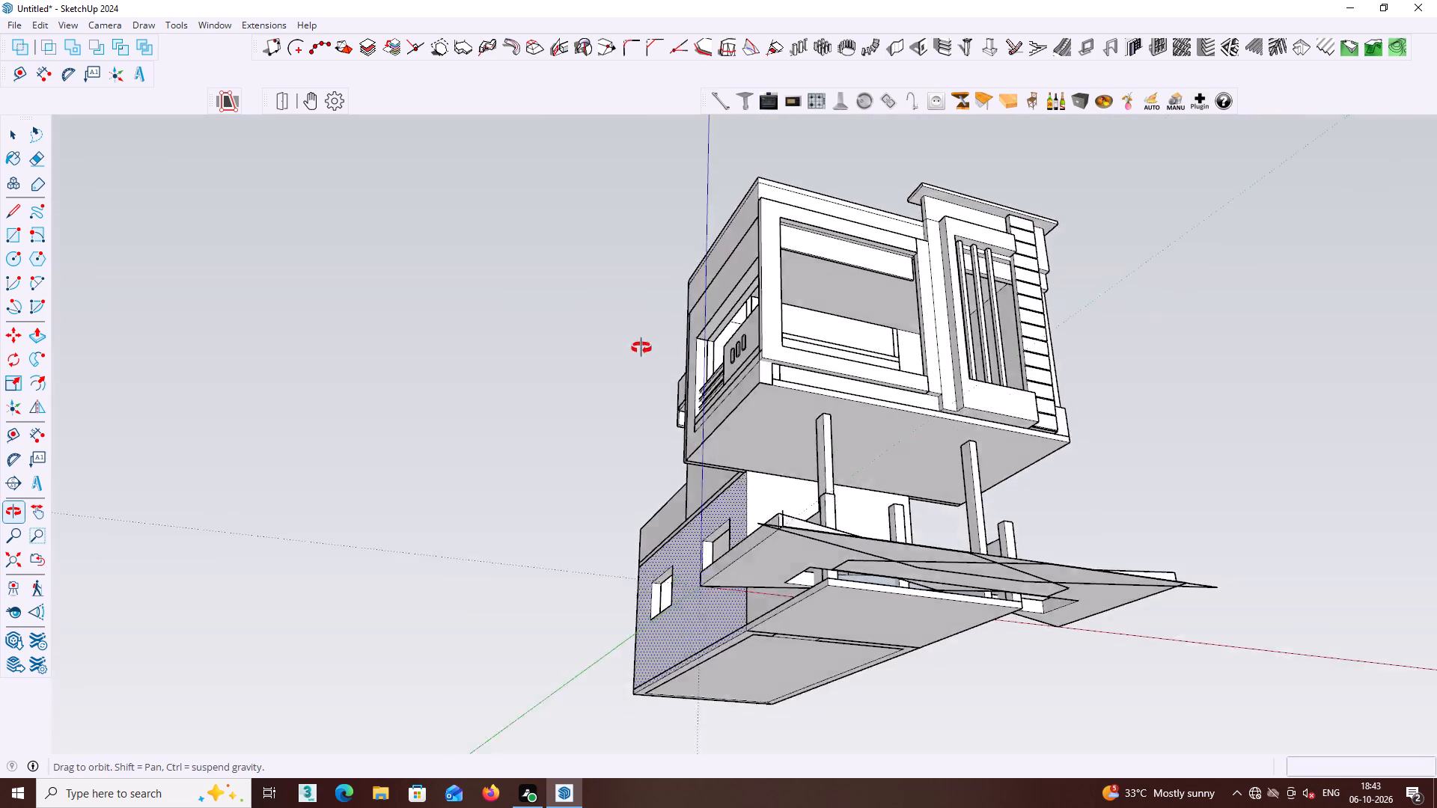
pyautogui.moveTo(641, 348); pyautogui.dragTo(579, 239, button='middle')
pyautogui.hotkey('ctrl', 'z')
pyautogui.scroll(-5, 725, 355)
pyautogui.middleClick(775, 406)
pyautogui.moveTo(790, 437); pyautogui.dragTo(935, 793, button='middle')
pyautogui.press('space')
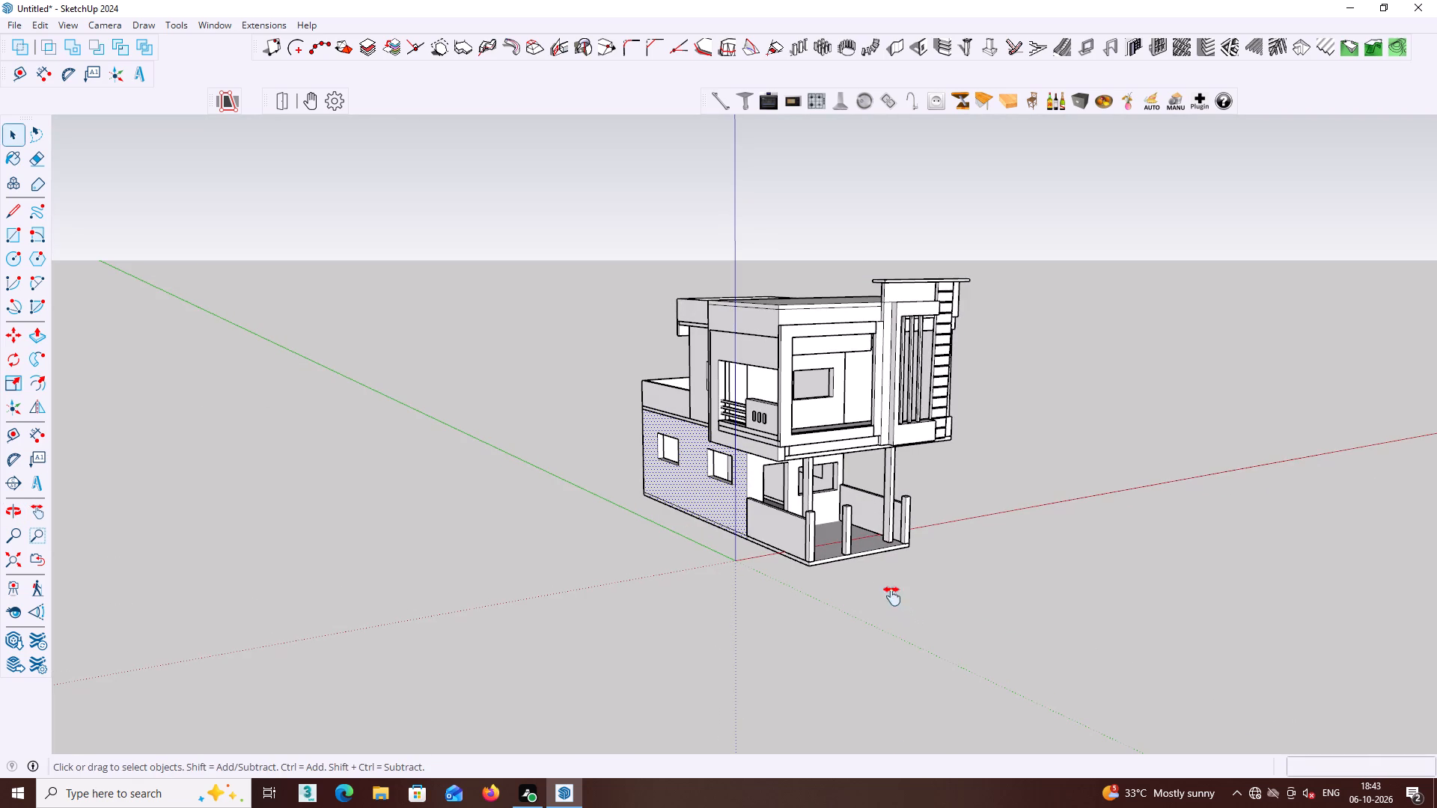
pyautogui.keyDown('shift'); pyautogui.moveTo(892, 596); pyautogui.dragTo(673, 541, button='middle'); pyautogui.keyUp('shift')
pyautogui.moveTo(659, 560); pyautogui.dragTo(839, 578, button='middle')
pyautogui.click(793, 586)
# Examine the side wall and its window openings from several angles.
pyautogui.moveTo(684, 518); pyautogui.dragTo(771, 516, button='middle')
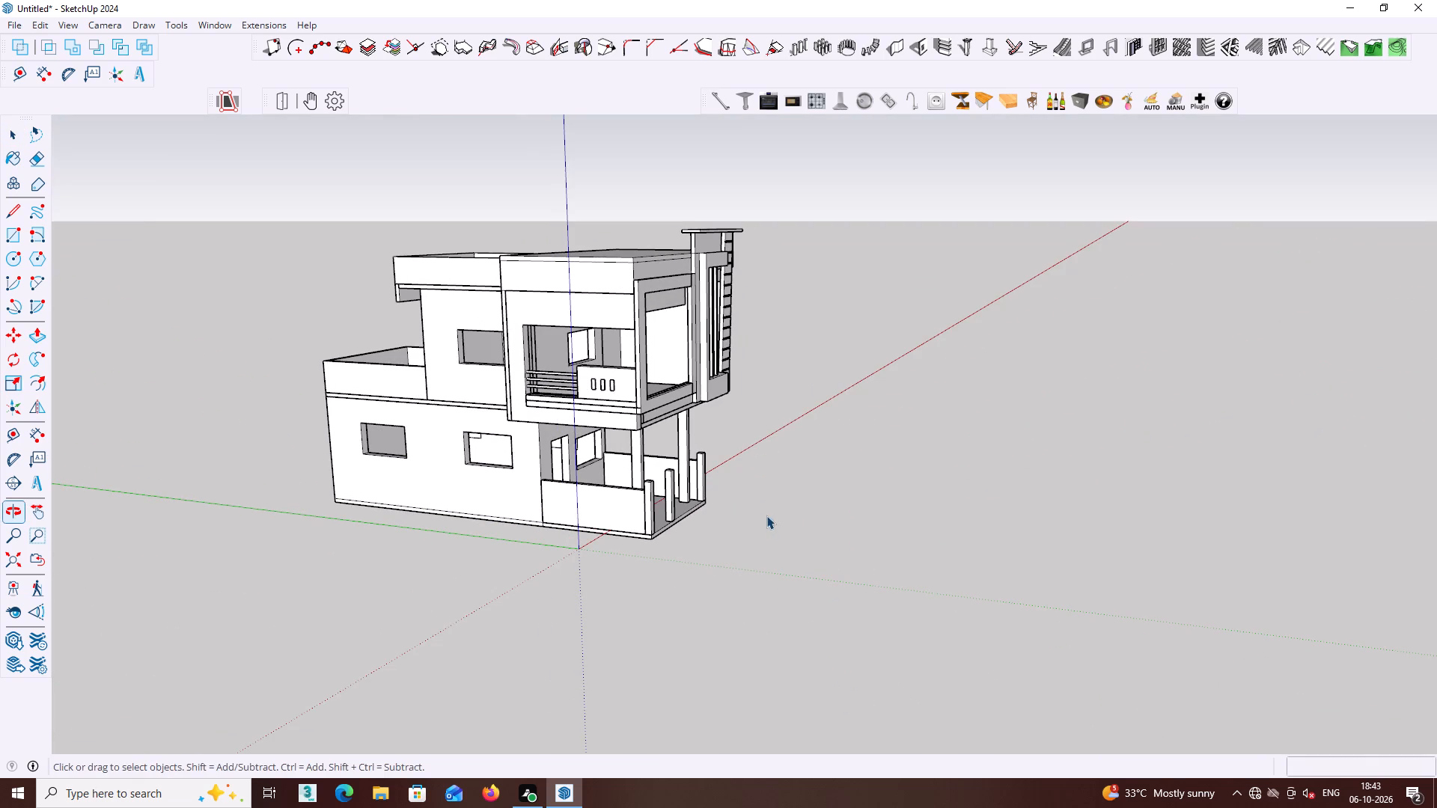
pyautogui.moveTo(649, 524); pyautogui.dragTo(846, 494, button='middle')
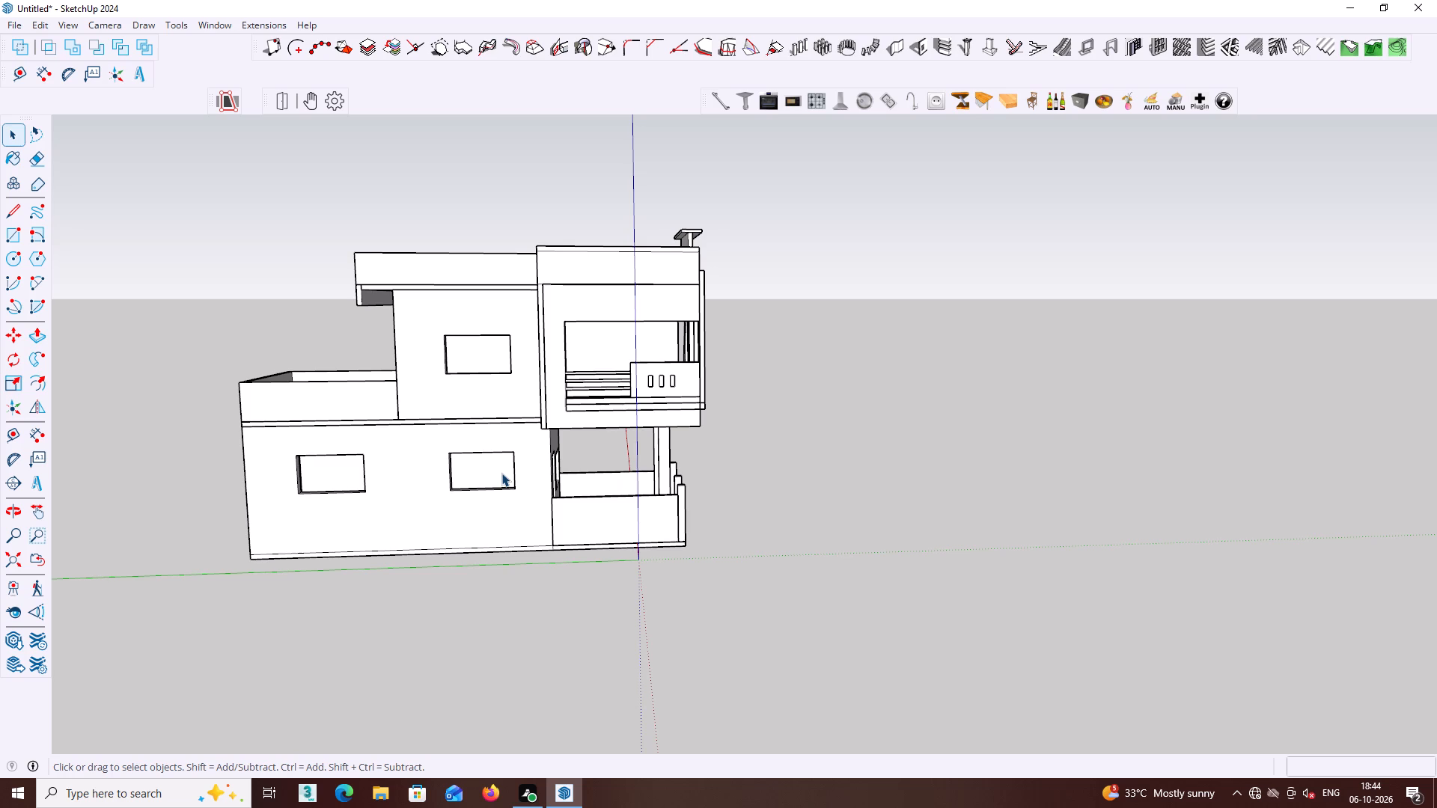
pyautogui.moveTo(507, 518); pyautogui.dragTo(518, 530, button='middle')
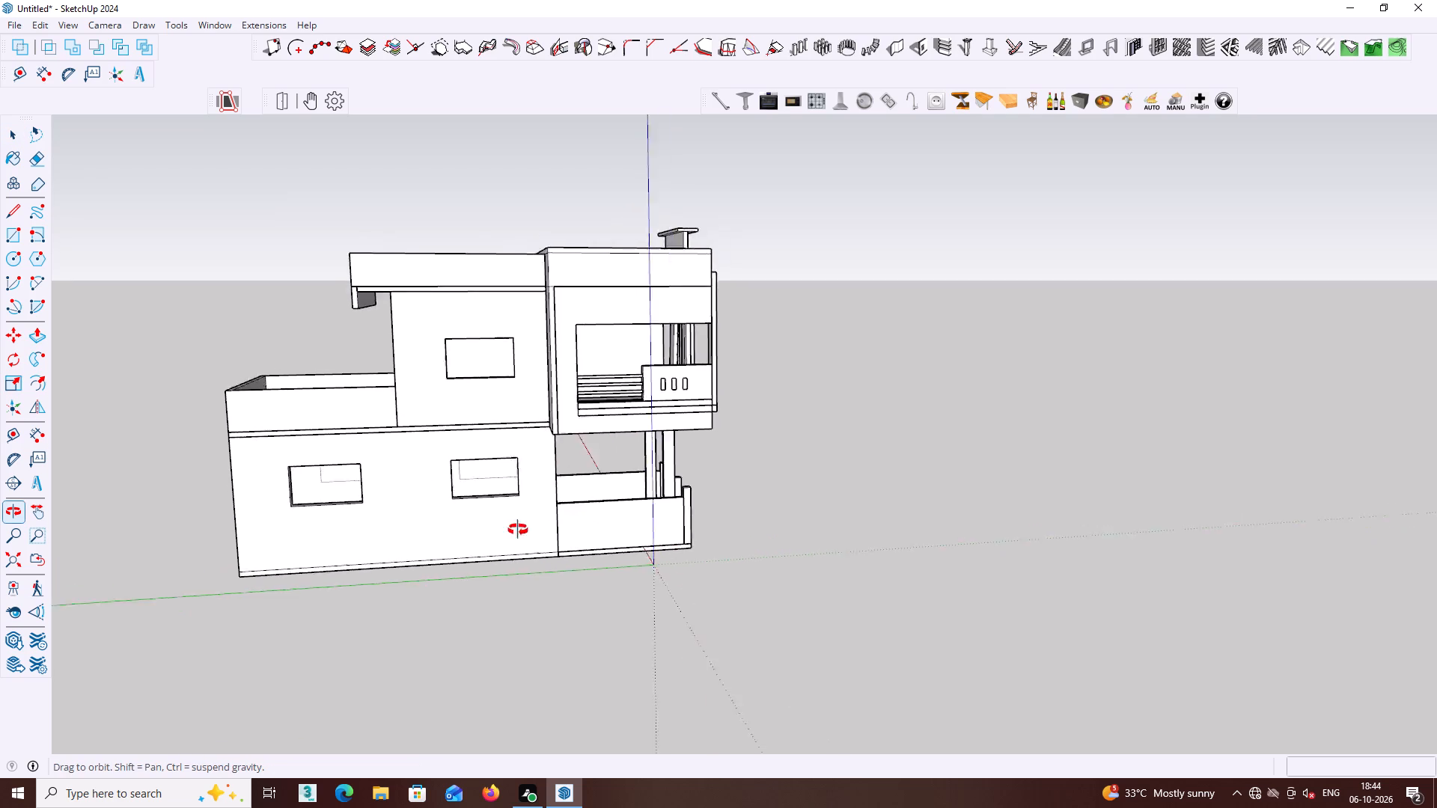
pyautogui.moveTo(518, 530); pyautogui.dragTo(293, 524, button='middle')
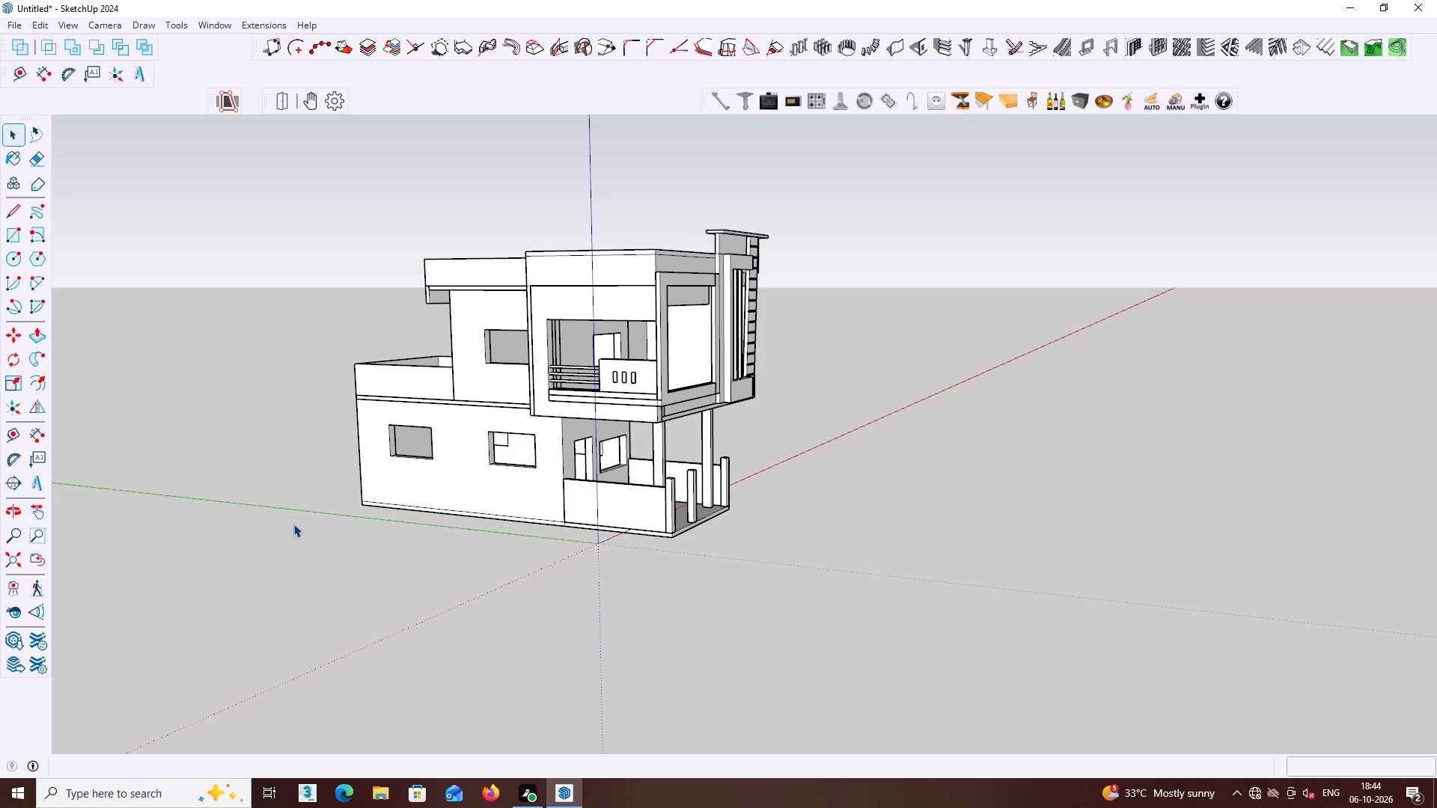
pyautogui.moveTo(291, 465); pyautogui.dragTo(513, 461, button='middle')
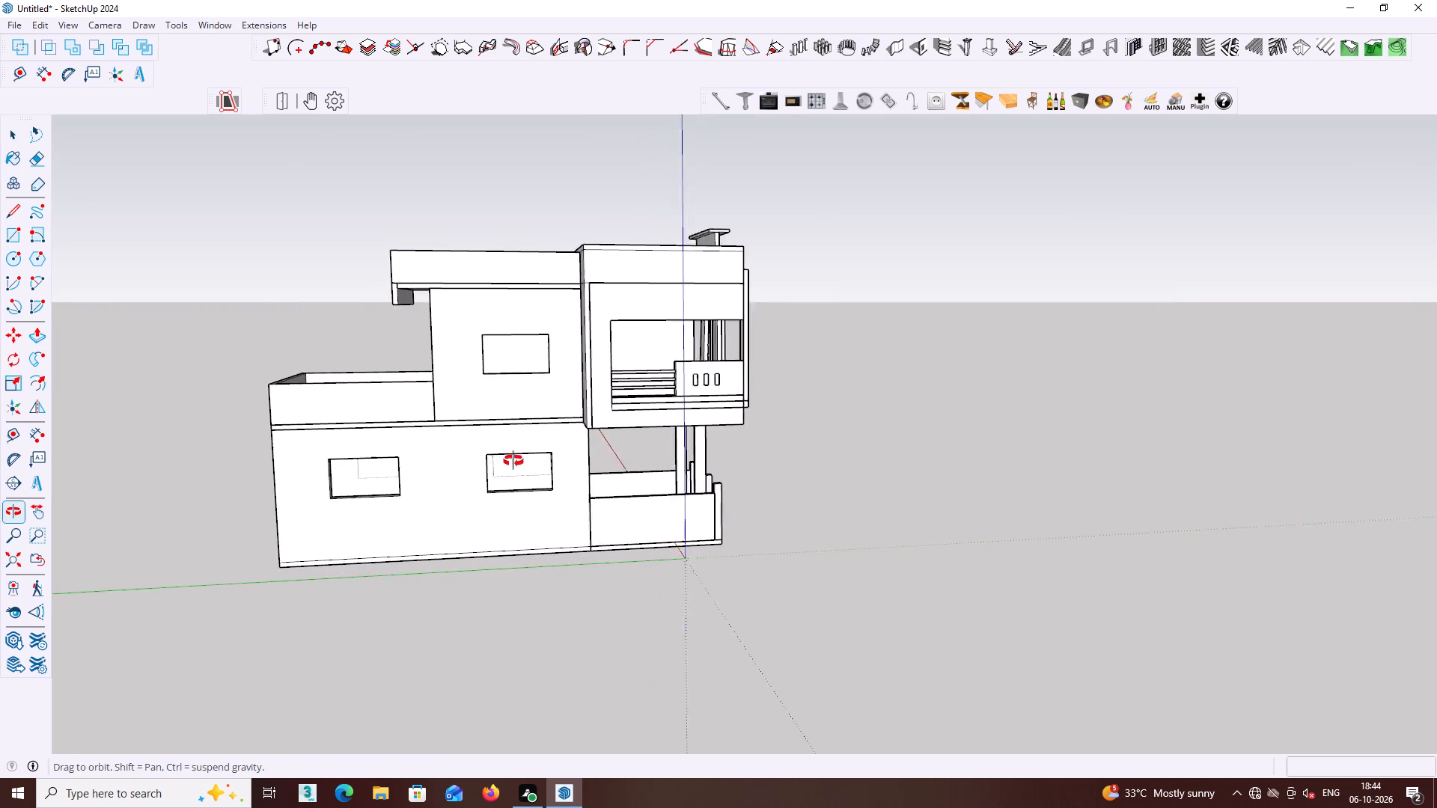
pyautogui.moveTo(513, 461); pyautogui.dragTo(386, 477, button='middle')
pyautogui.moveTo(408, 487); pyautogui.dragTo(538, 507, button='middle')
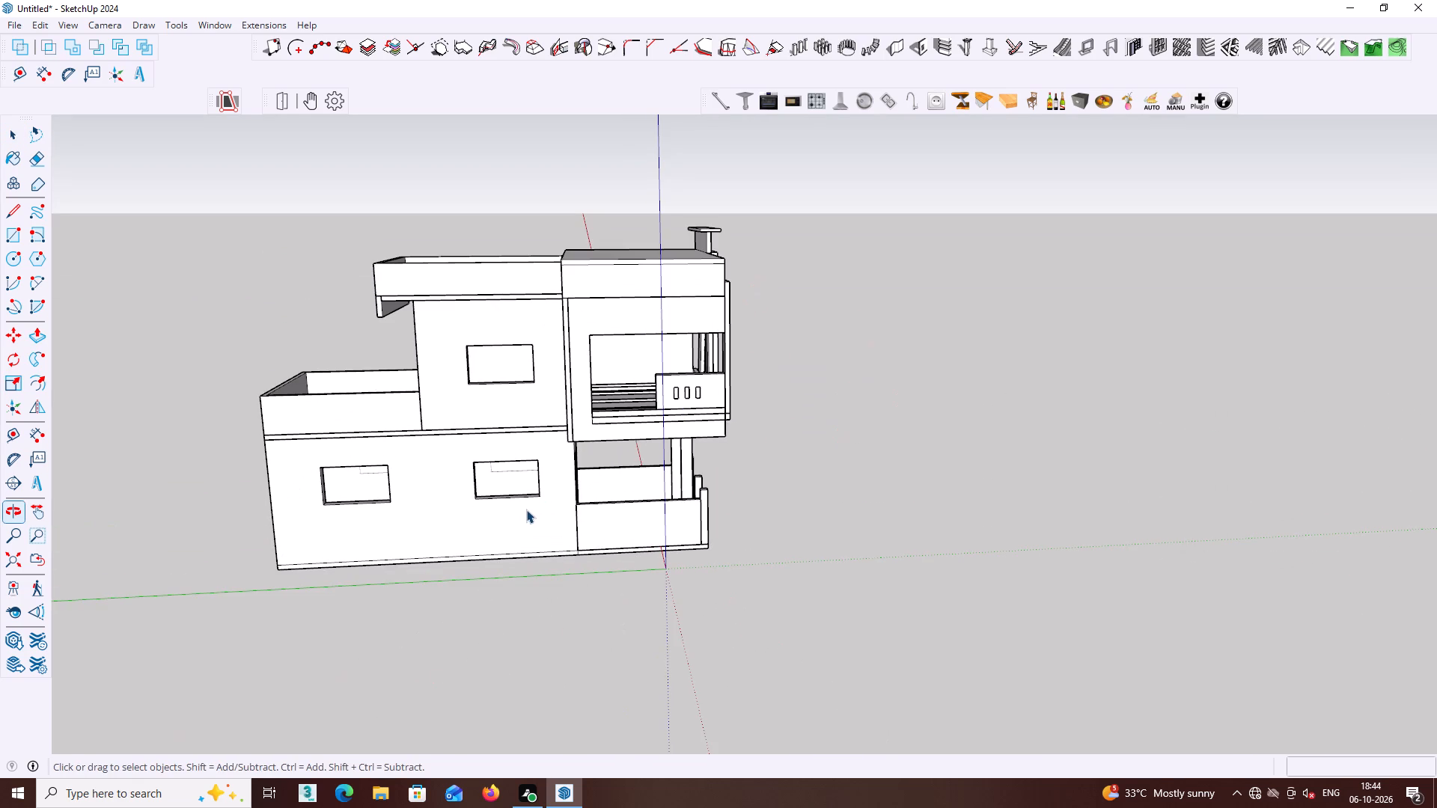
pyautogui.moveTo(520, 486); pyautogui.dragTo(422, 512, button='middle')
pyautogui.moveTo(465, 491); pyautogui.dragTo(350, 507, button='middle')
pyautogui.moveTo(552, 456); pyautogui.dragTo(456, 462, button='middle')
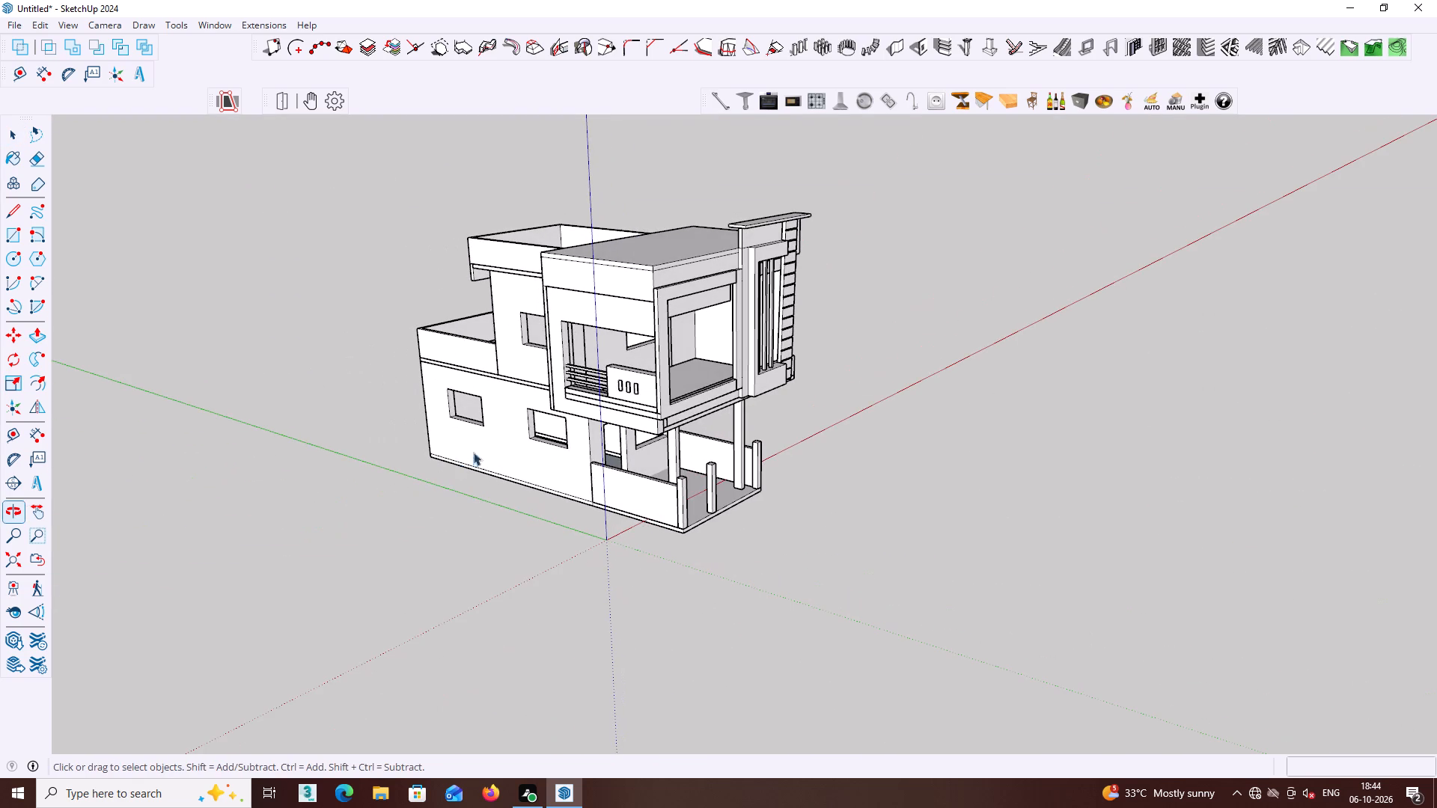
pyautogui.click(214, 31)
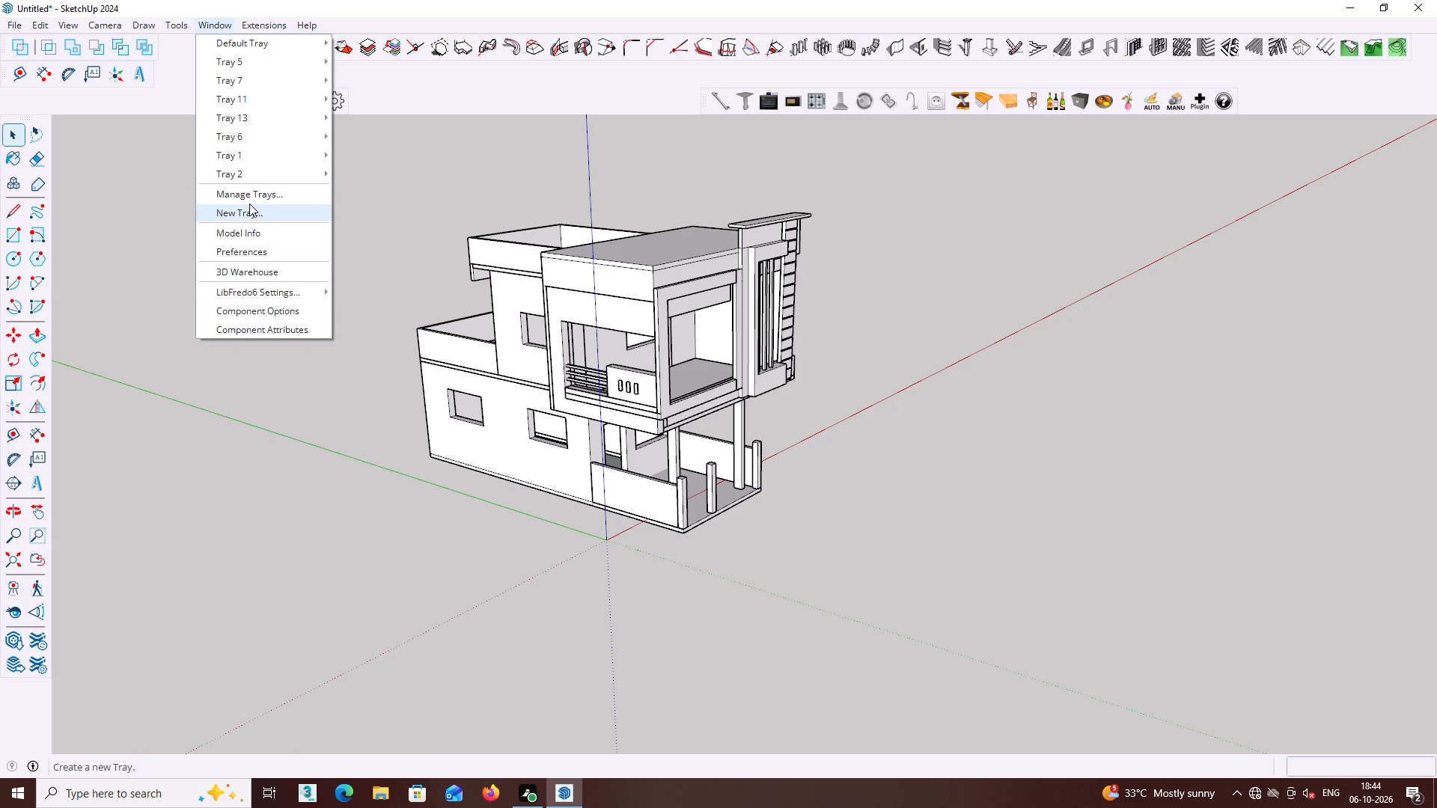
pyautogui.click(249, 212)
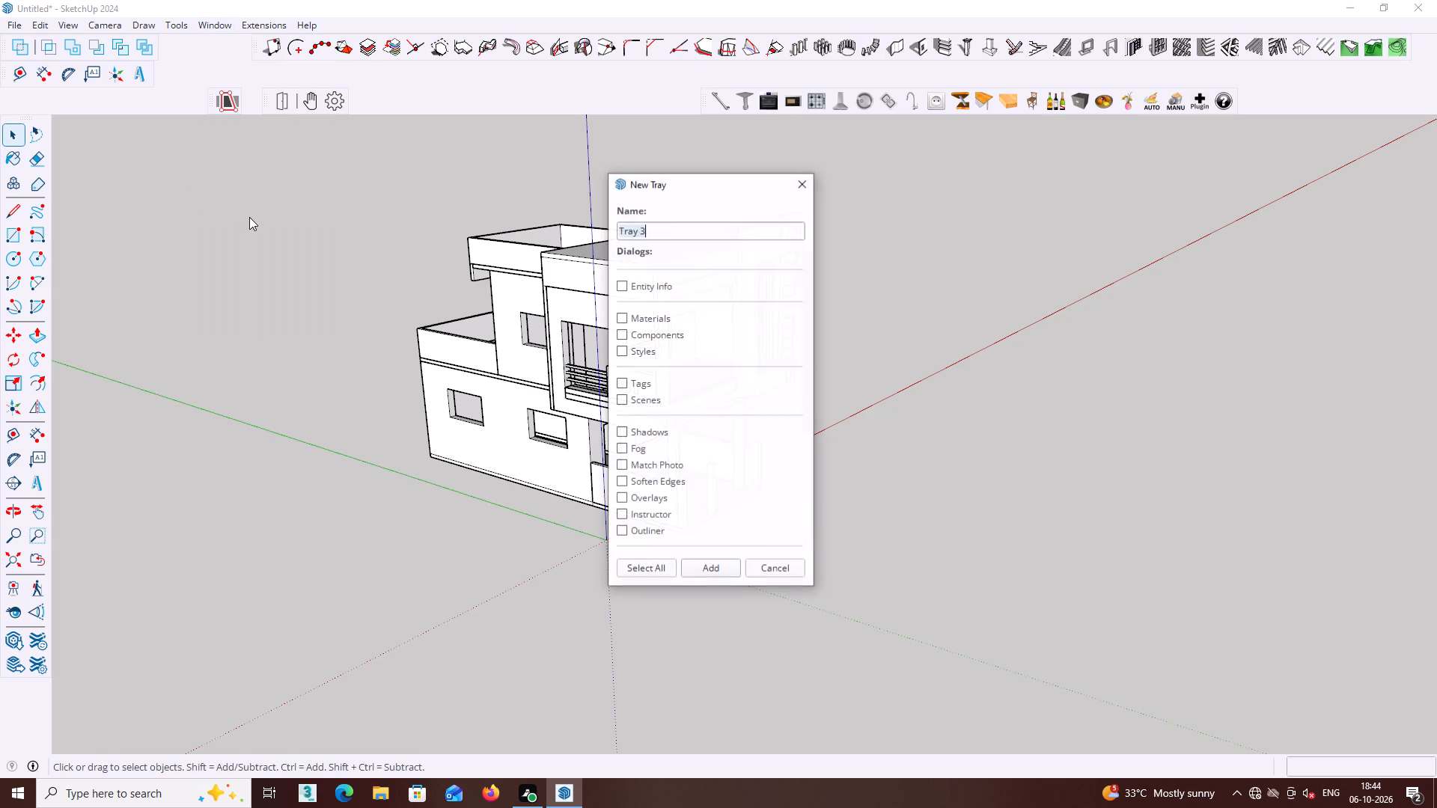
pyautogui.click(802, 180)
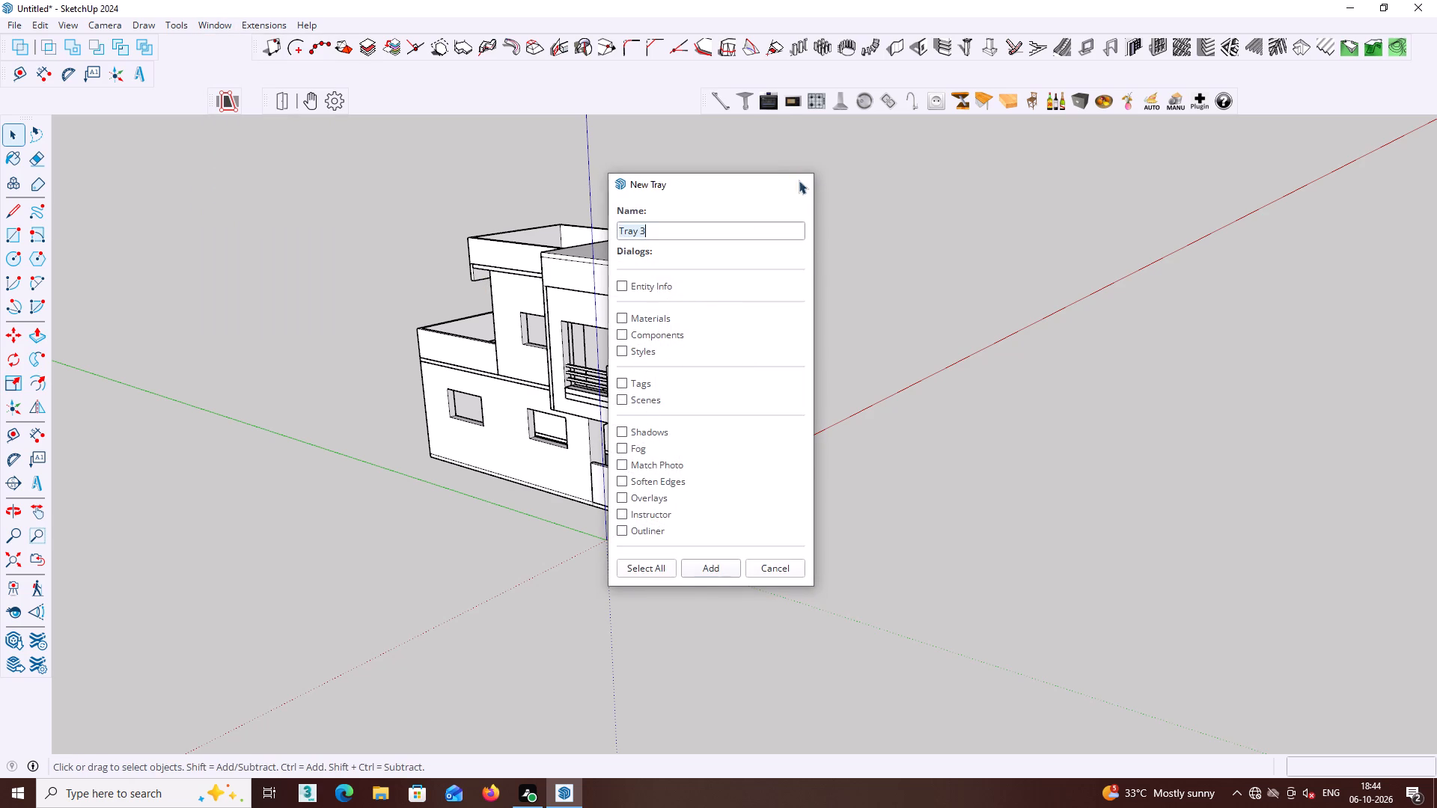
# Add a new tray containing only the Materials dialog.
pyautogui.click(201, 27)
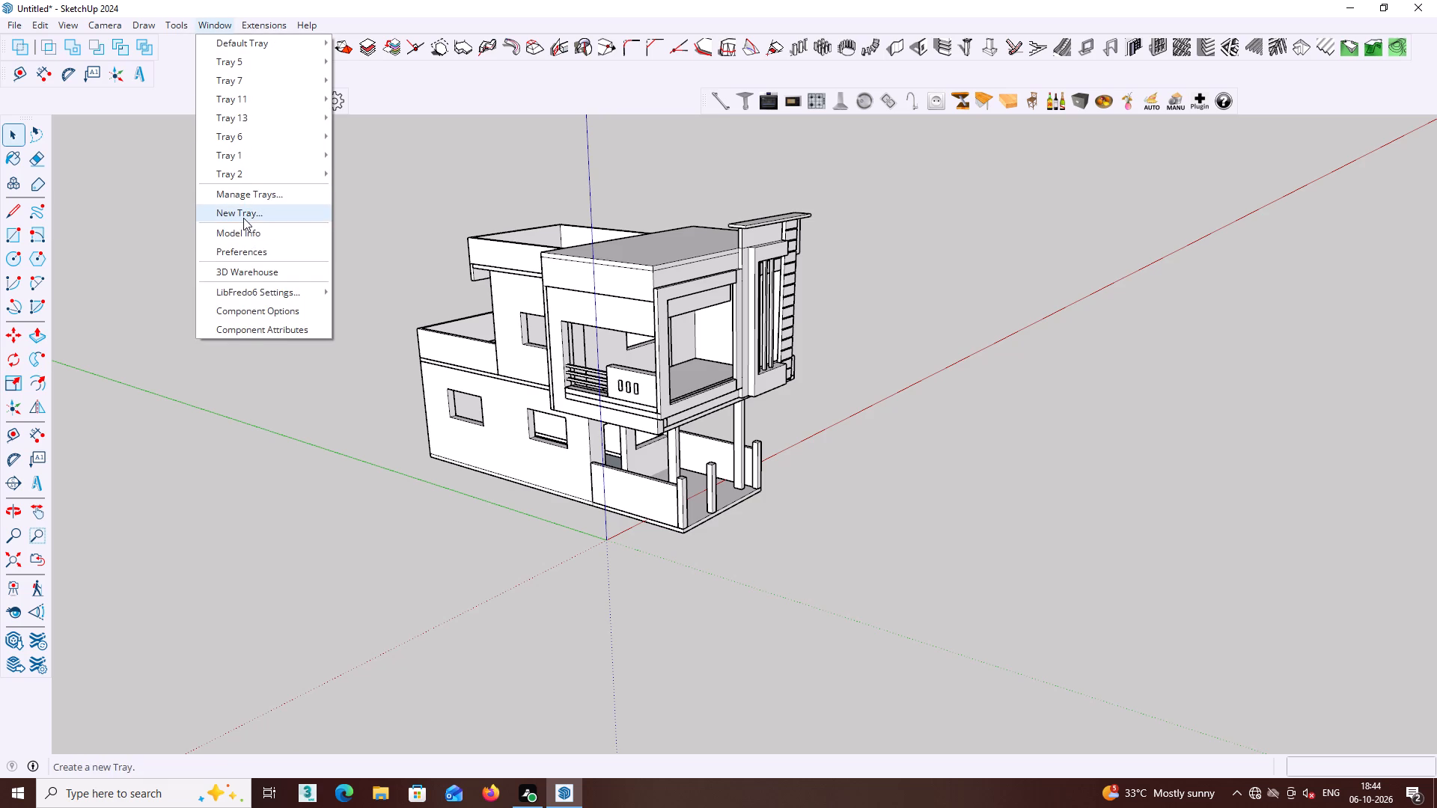
pyautogui.click(243, 218)
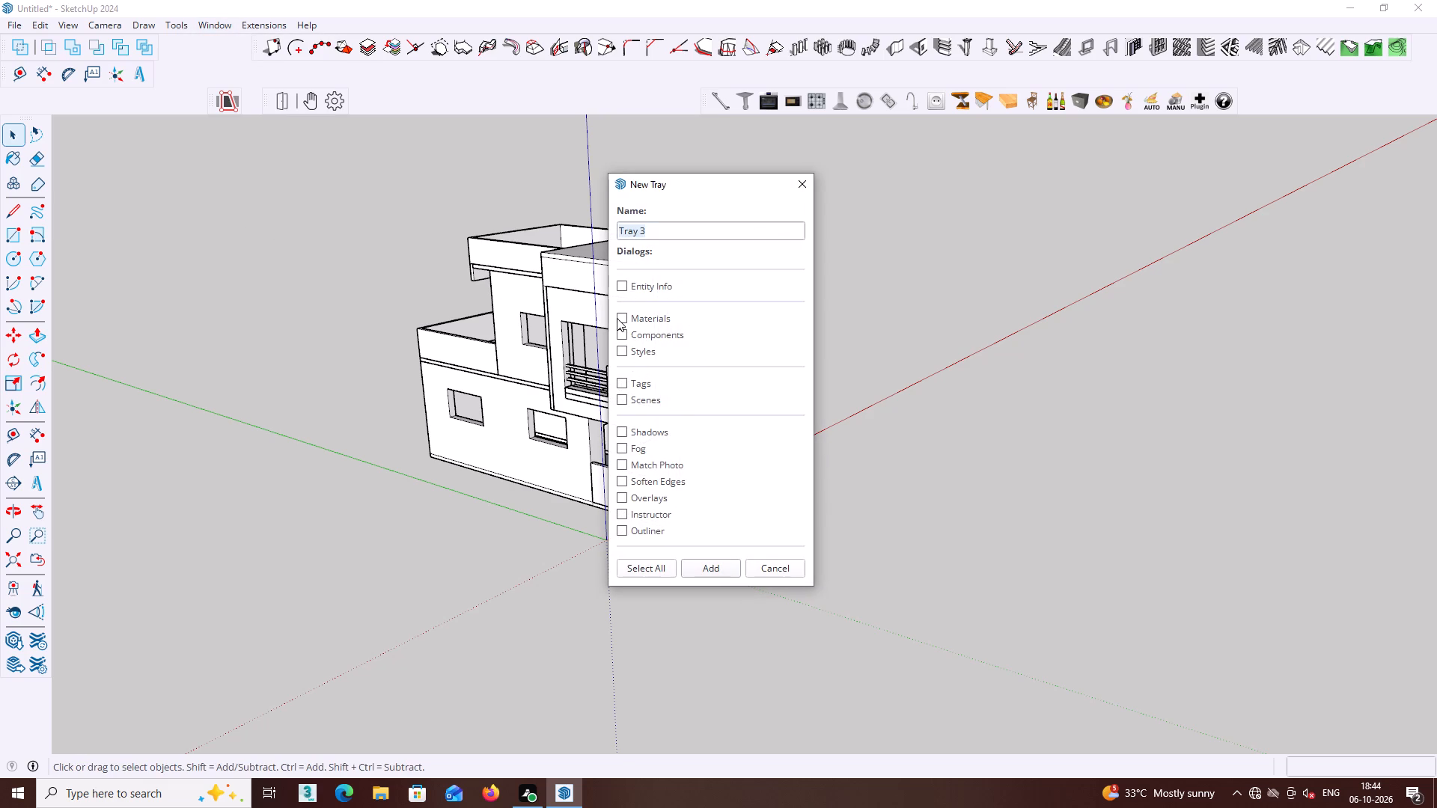
pyautogui.click(623, 318)
pyautogui.click(707, 571)
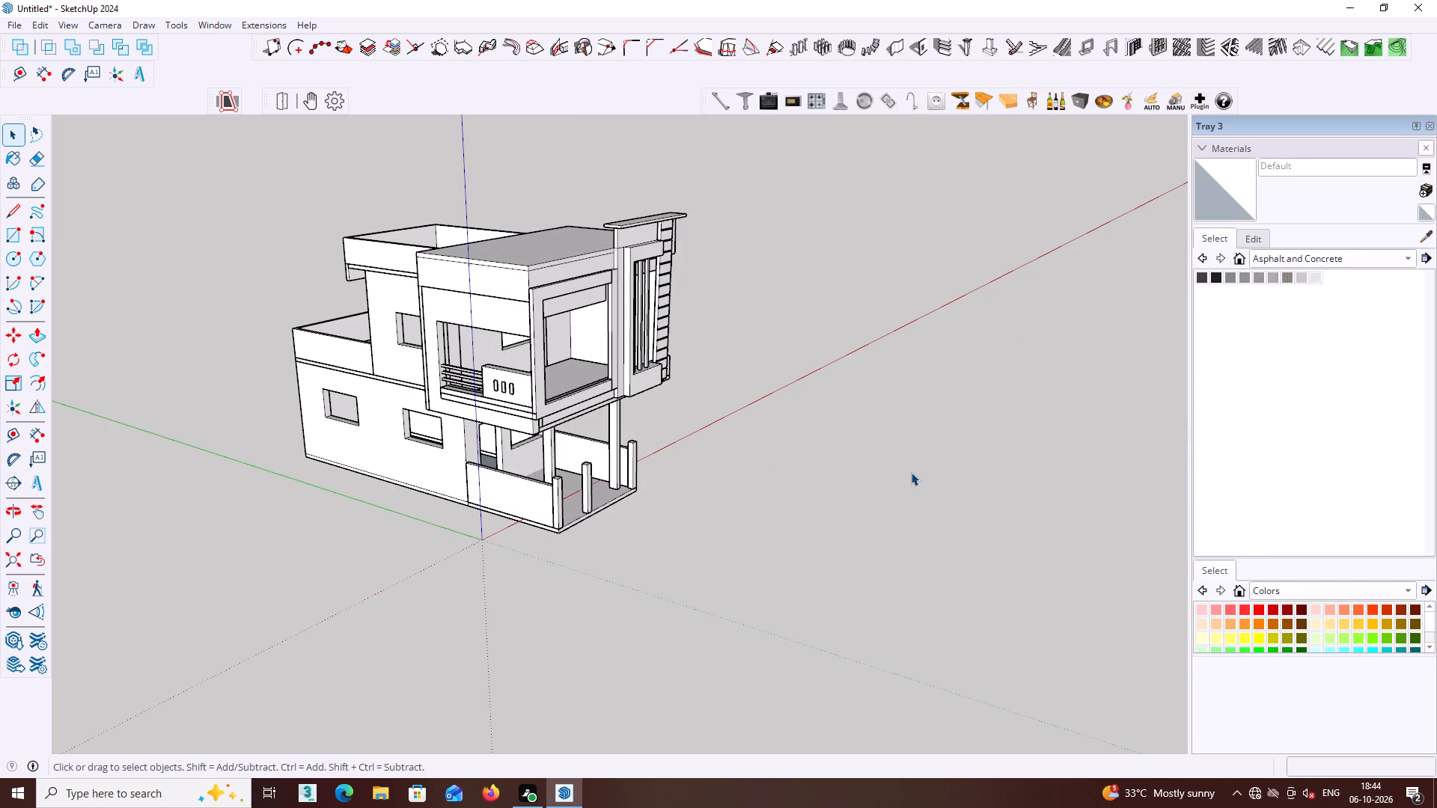
# Close the tray containing the Materials dialog.
pyautogui.click(1429, 122)
# Set up a rectangular window frame for the ground-floor side wall with 0.5" recess/bevel/extrusion depth and width.
pyautogui.moveTo(498, 427); pyautogui.dragTo(708, 432, button='middle')
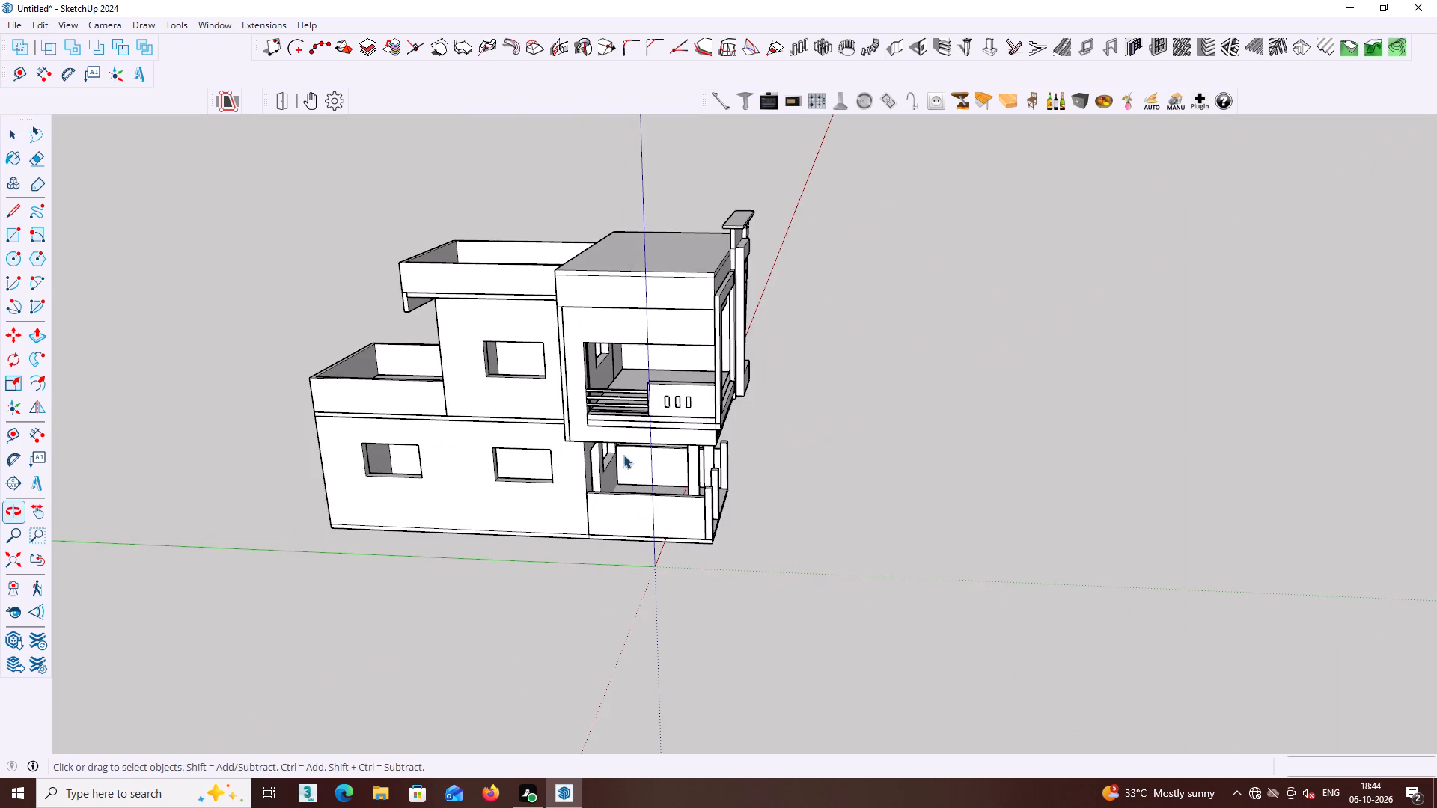
pyautogui.moveTo(592, 463); pyautogui.dragTo(888, 424, button='middle')
pyautogui.scroll(3, 665, 460)
pyautogui.moveTo(589, 441); pyautogui.dragTo(664, 378, button='middle')
pyautogui.scroll(1, 608, 451)
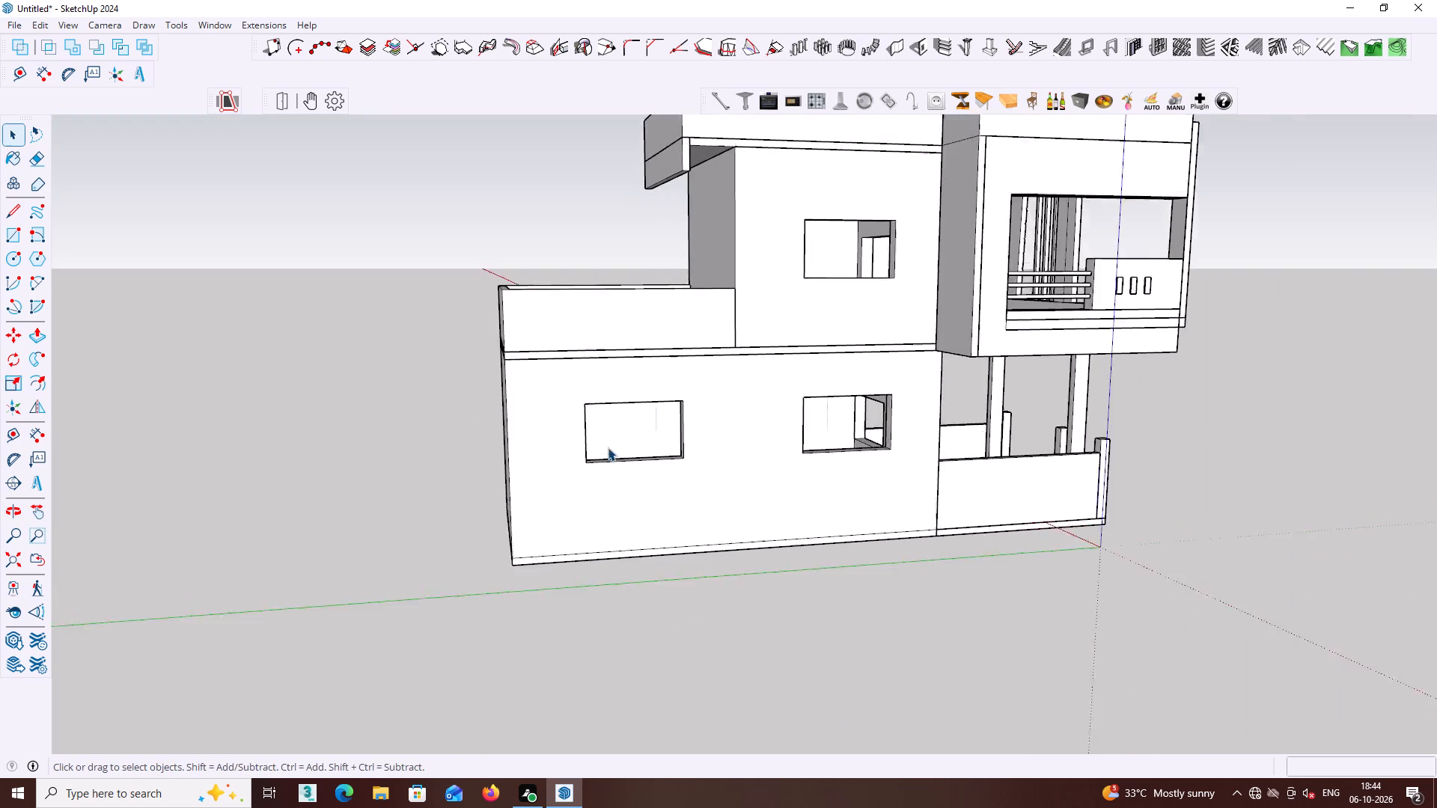
pyautogui.scroll(1, 608, 447)
pyautogui.press('space')
pyautogui.moveTo(827, 469); pyautogui.dragTo(971, 447, button='middle')
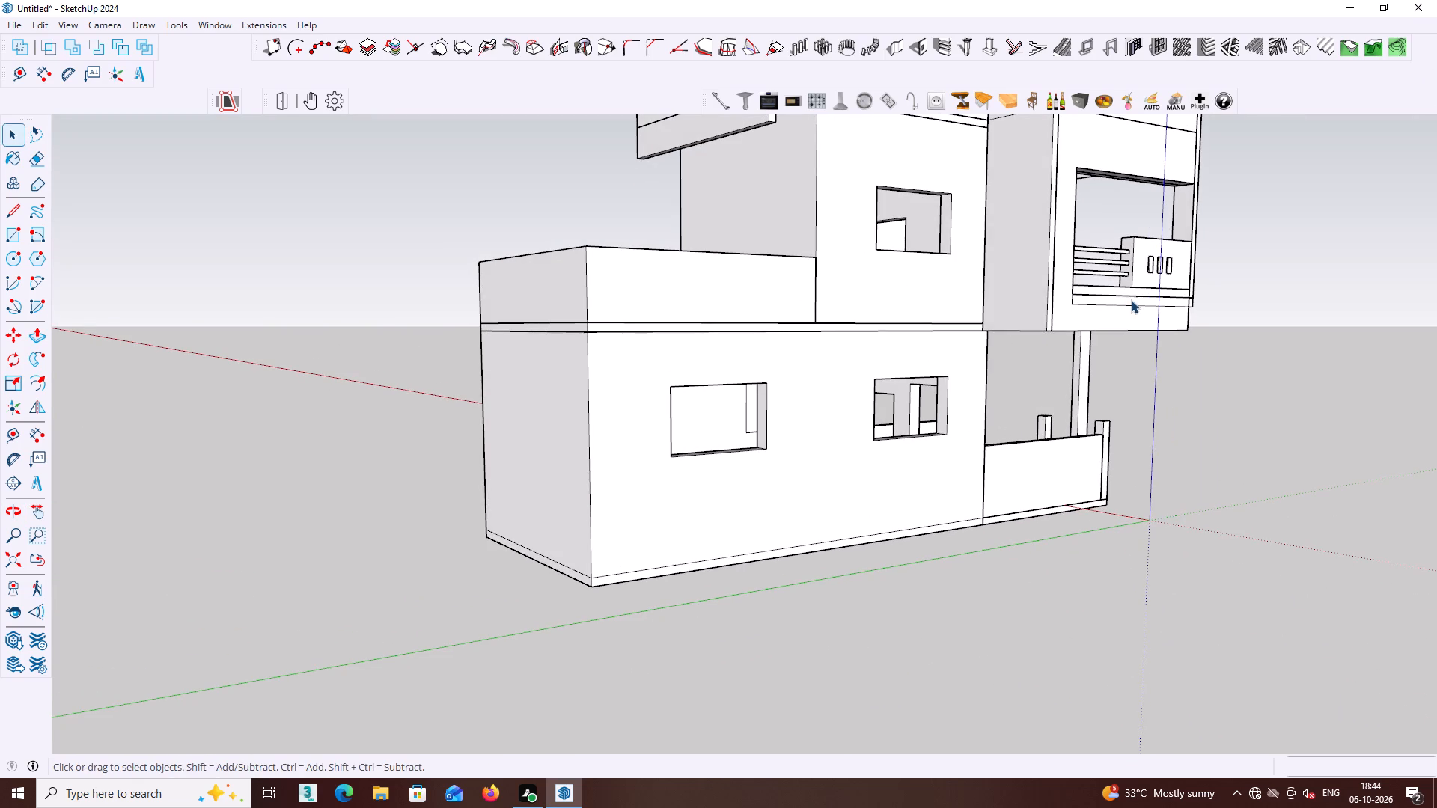
pyautogui.click(750, 377)
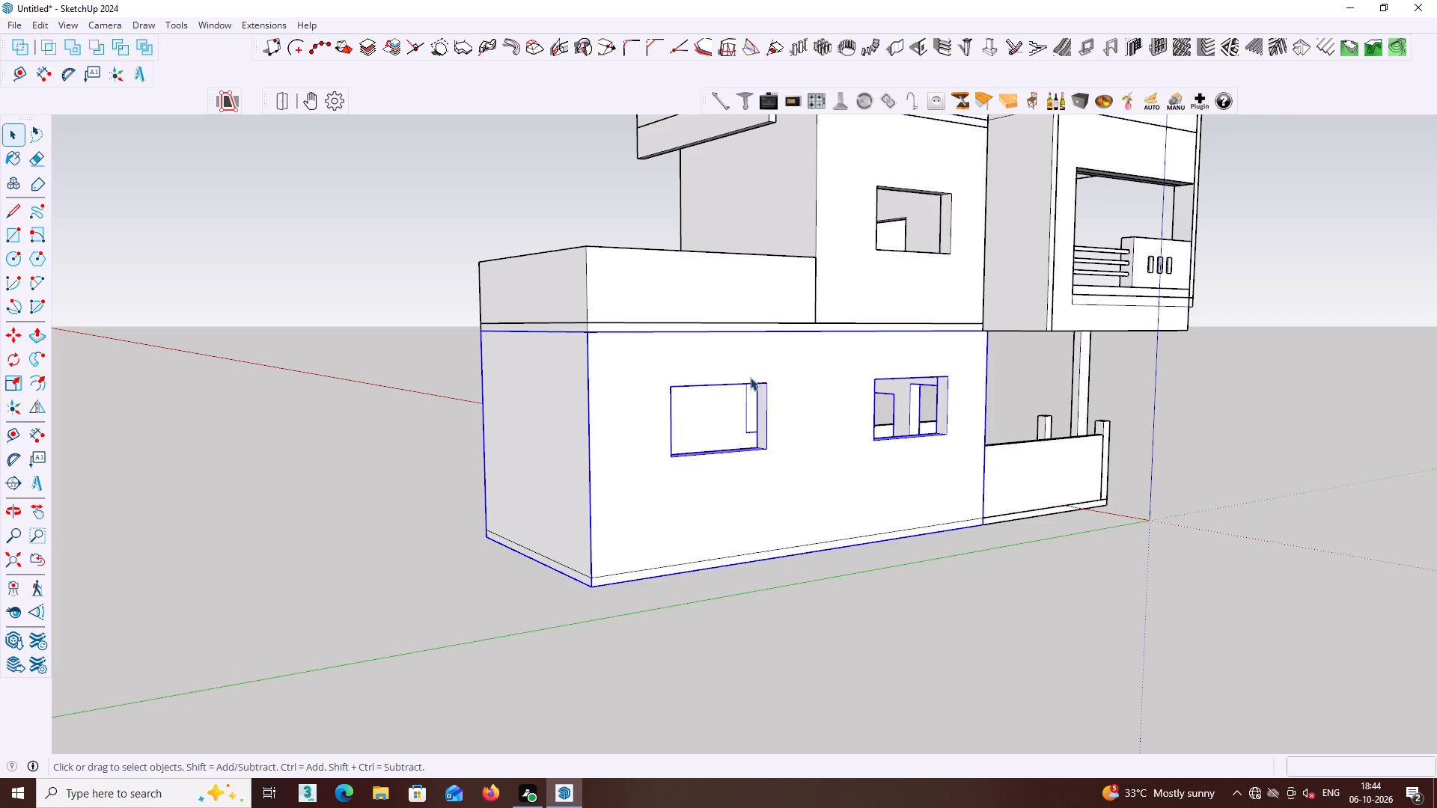
pyautogui.click(1090, 45)
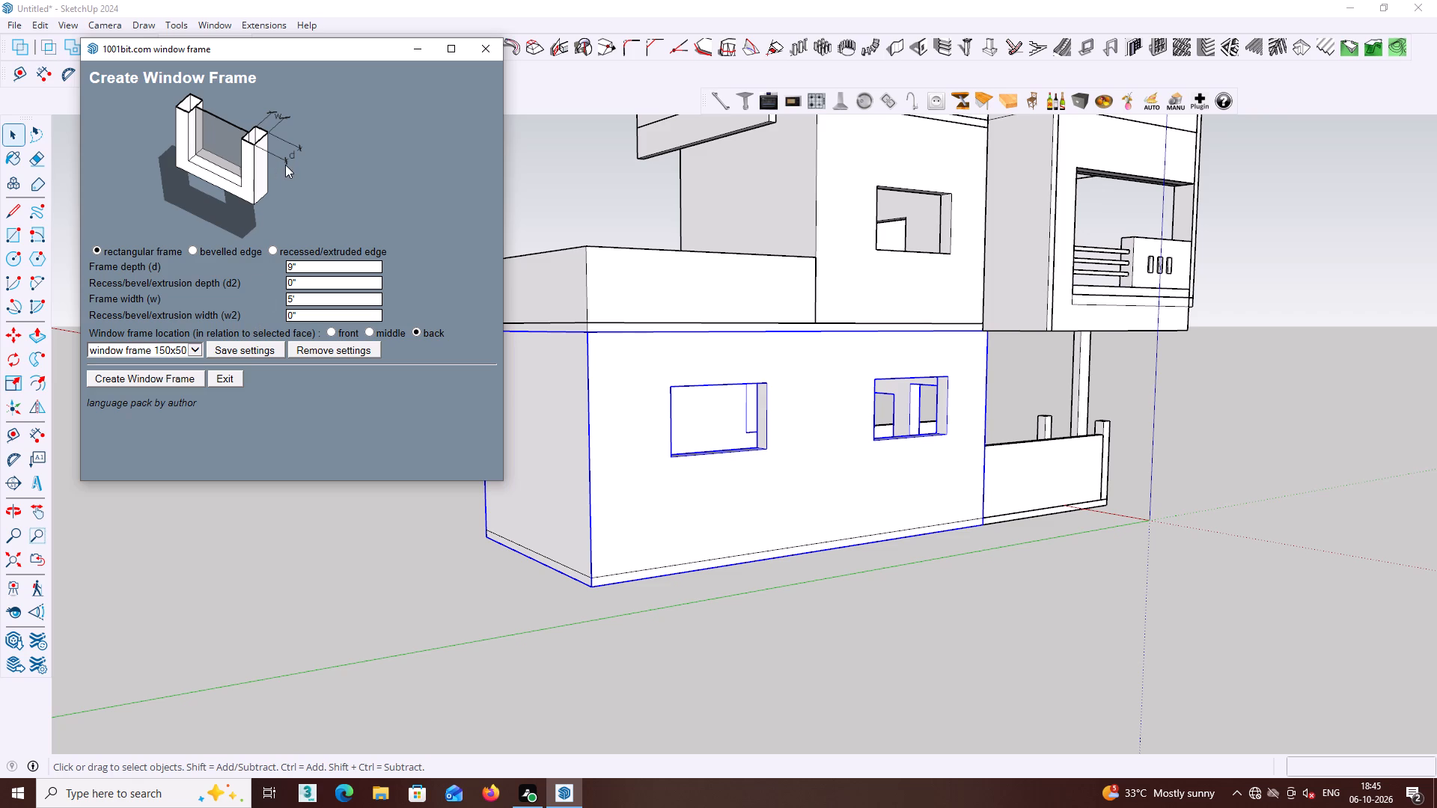
pyautogui.click(308, 287)
pyautogui.write('.5')
pyautogui.hotkey('shift', '"')
pyautogui.click(297, 317)
pyautogui.press('0')
pyautogui.write('.5')
pyautogui.hotkey('shift', '"')
pyautogui.click(147, 378)
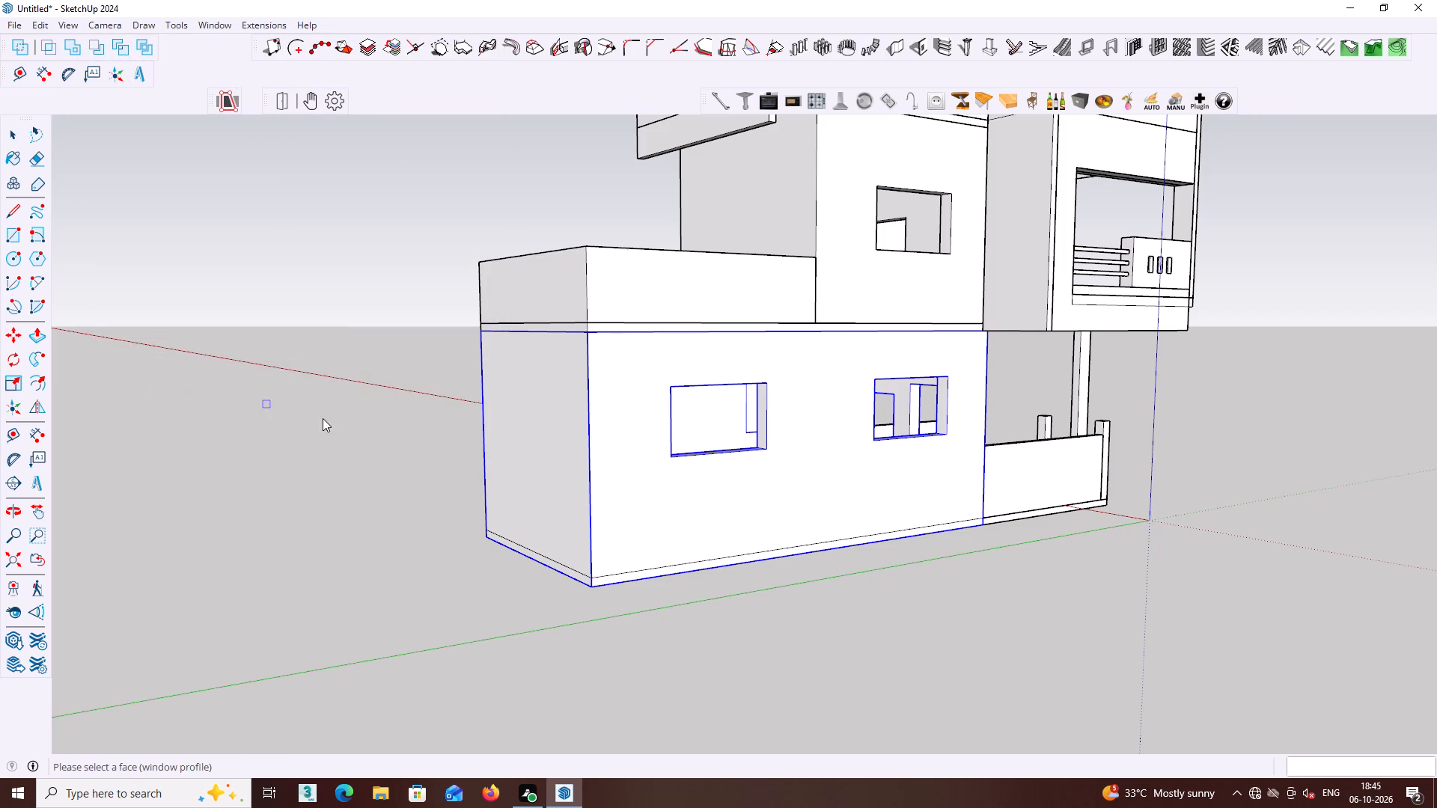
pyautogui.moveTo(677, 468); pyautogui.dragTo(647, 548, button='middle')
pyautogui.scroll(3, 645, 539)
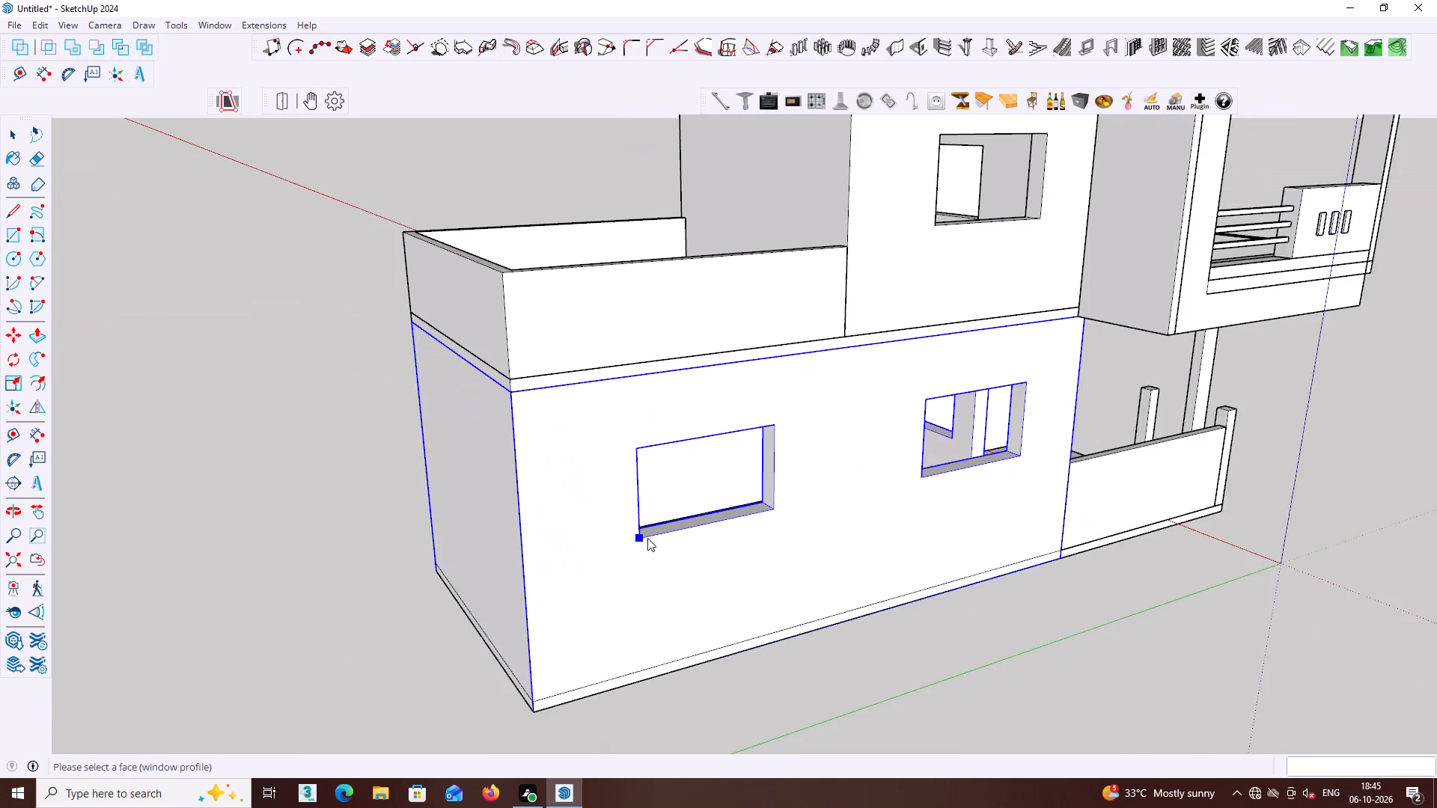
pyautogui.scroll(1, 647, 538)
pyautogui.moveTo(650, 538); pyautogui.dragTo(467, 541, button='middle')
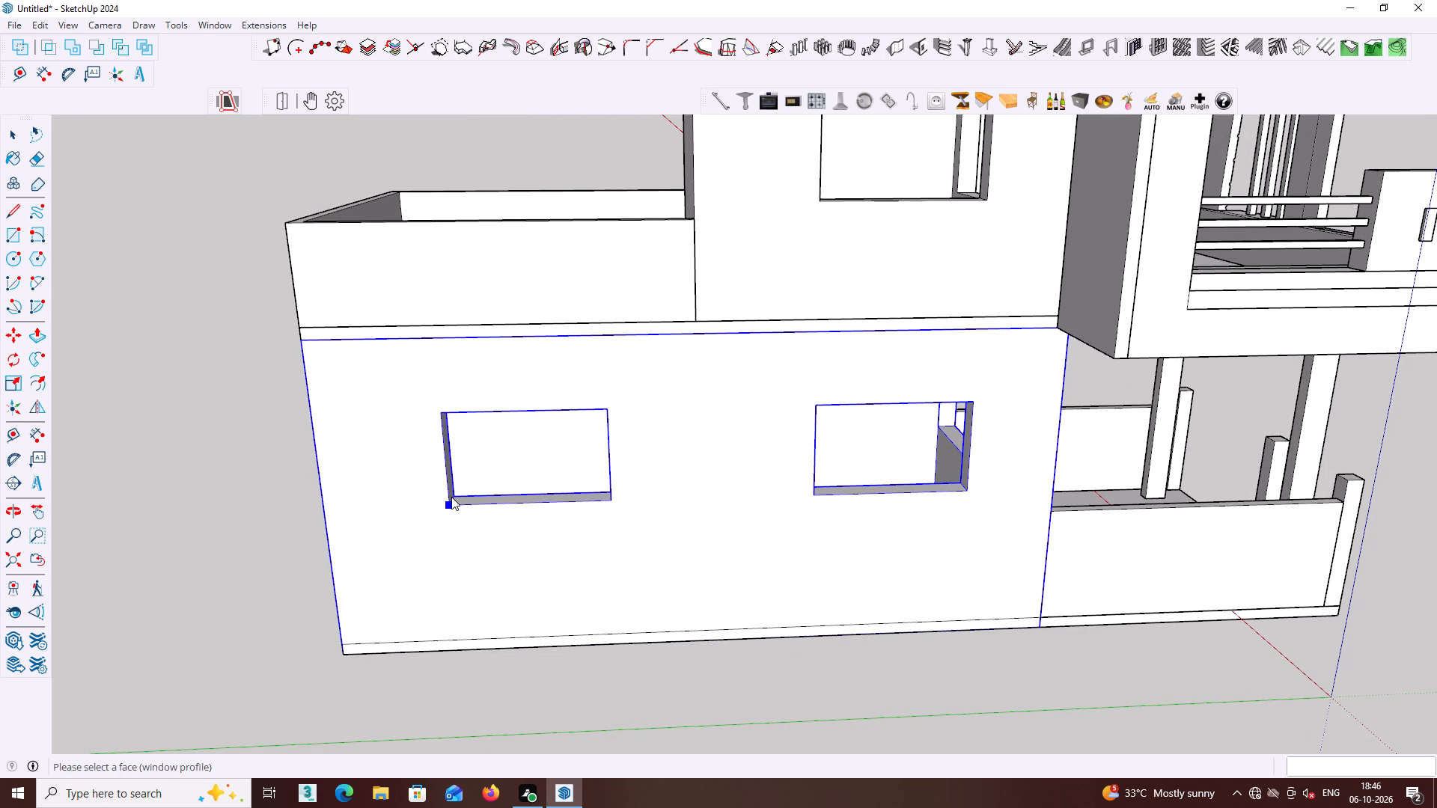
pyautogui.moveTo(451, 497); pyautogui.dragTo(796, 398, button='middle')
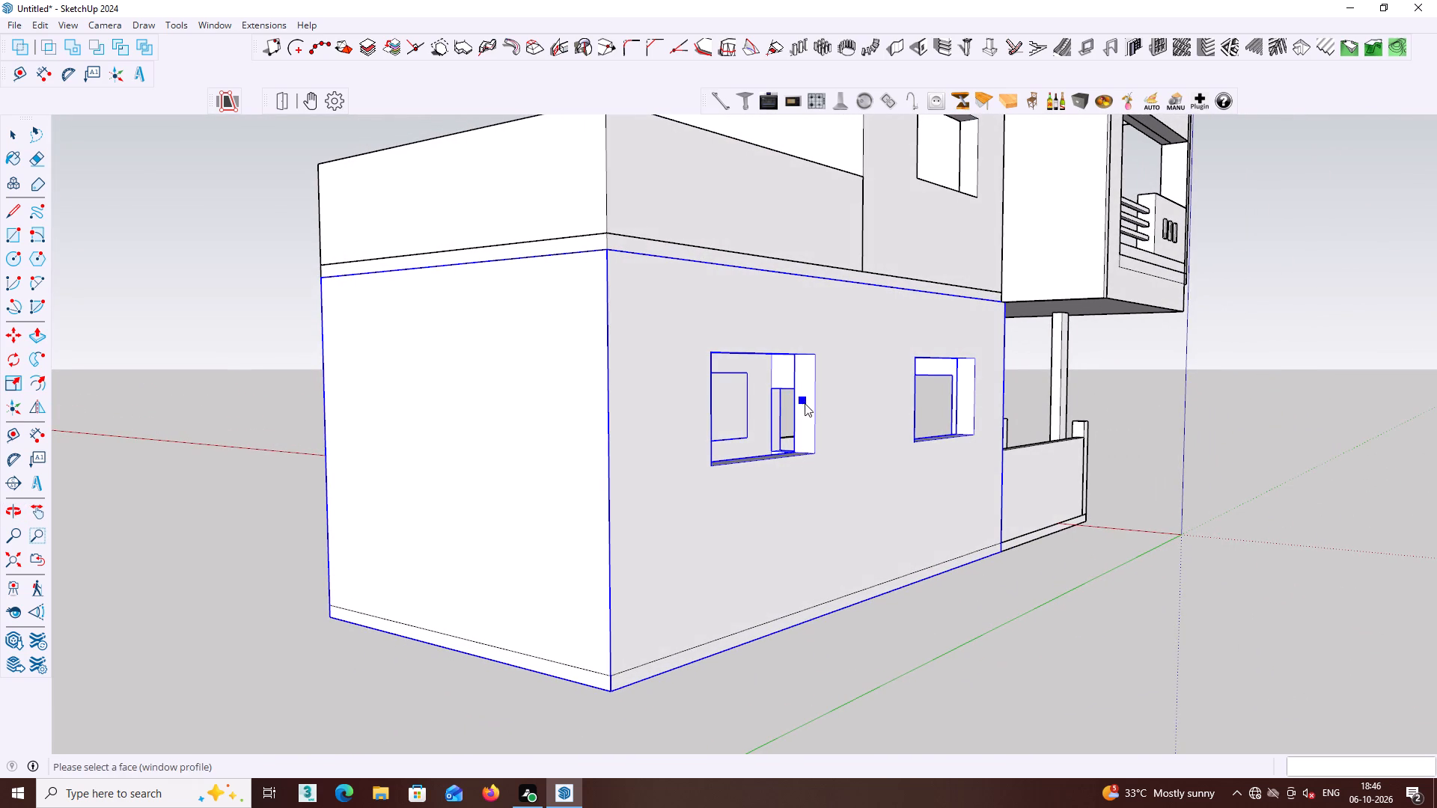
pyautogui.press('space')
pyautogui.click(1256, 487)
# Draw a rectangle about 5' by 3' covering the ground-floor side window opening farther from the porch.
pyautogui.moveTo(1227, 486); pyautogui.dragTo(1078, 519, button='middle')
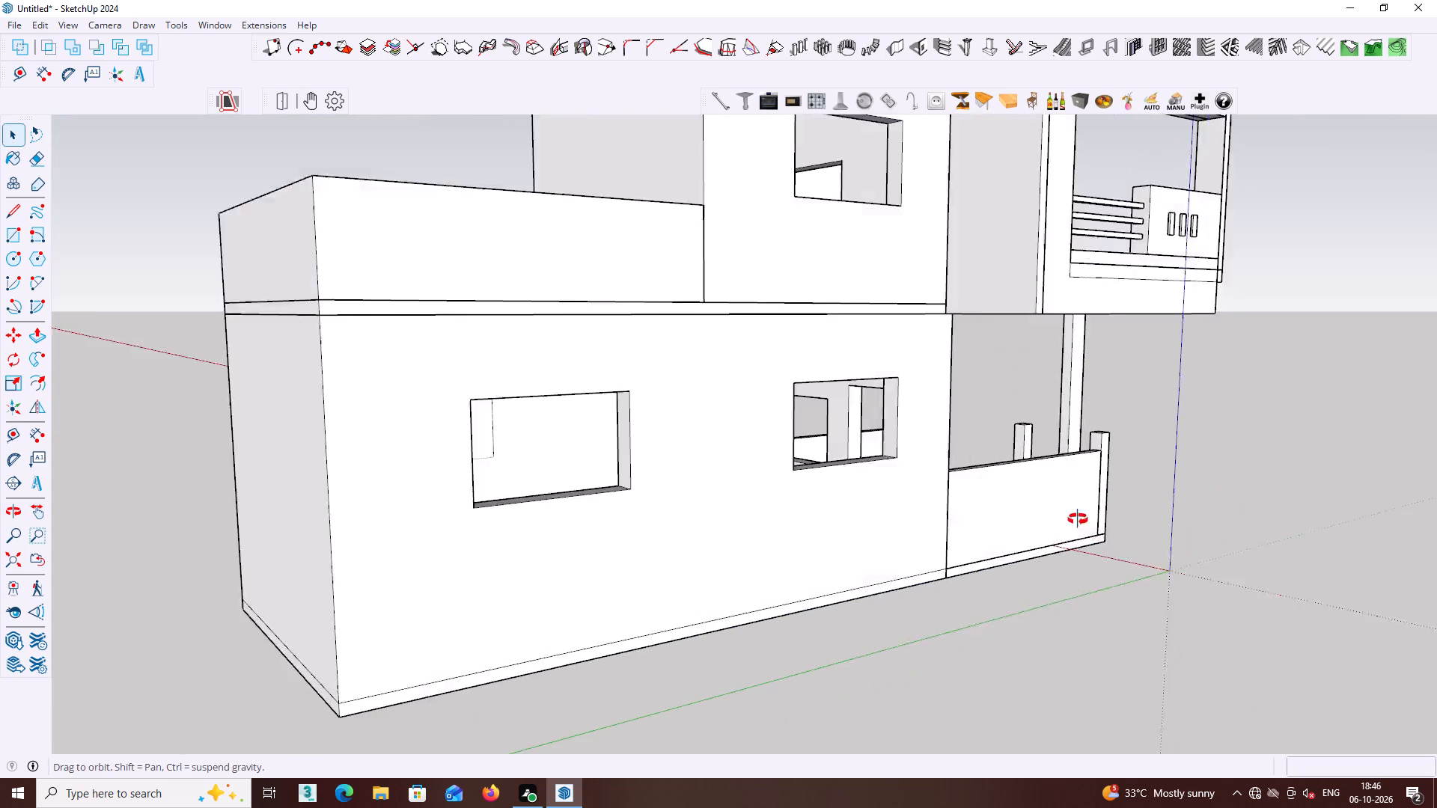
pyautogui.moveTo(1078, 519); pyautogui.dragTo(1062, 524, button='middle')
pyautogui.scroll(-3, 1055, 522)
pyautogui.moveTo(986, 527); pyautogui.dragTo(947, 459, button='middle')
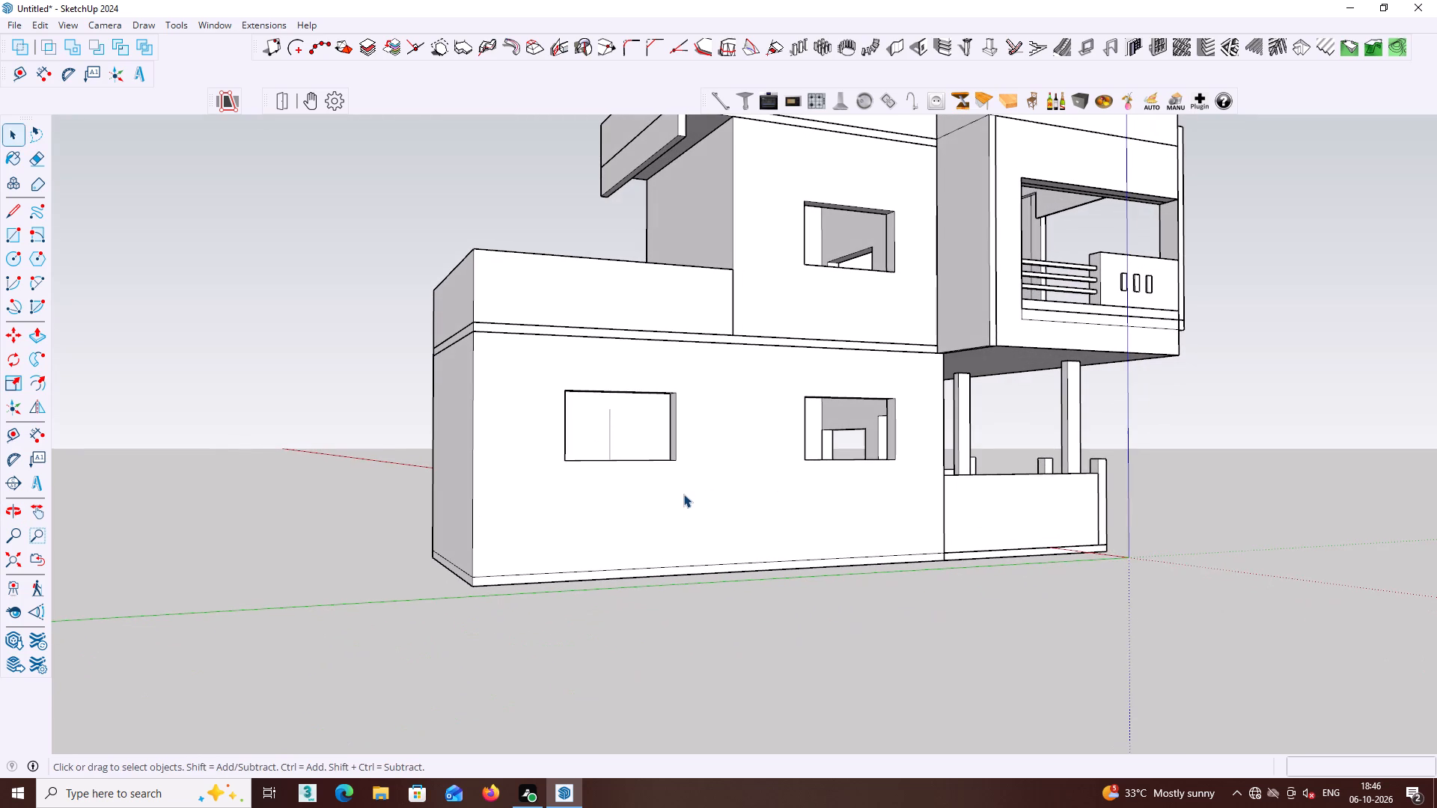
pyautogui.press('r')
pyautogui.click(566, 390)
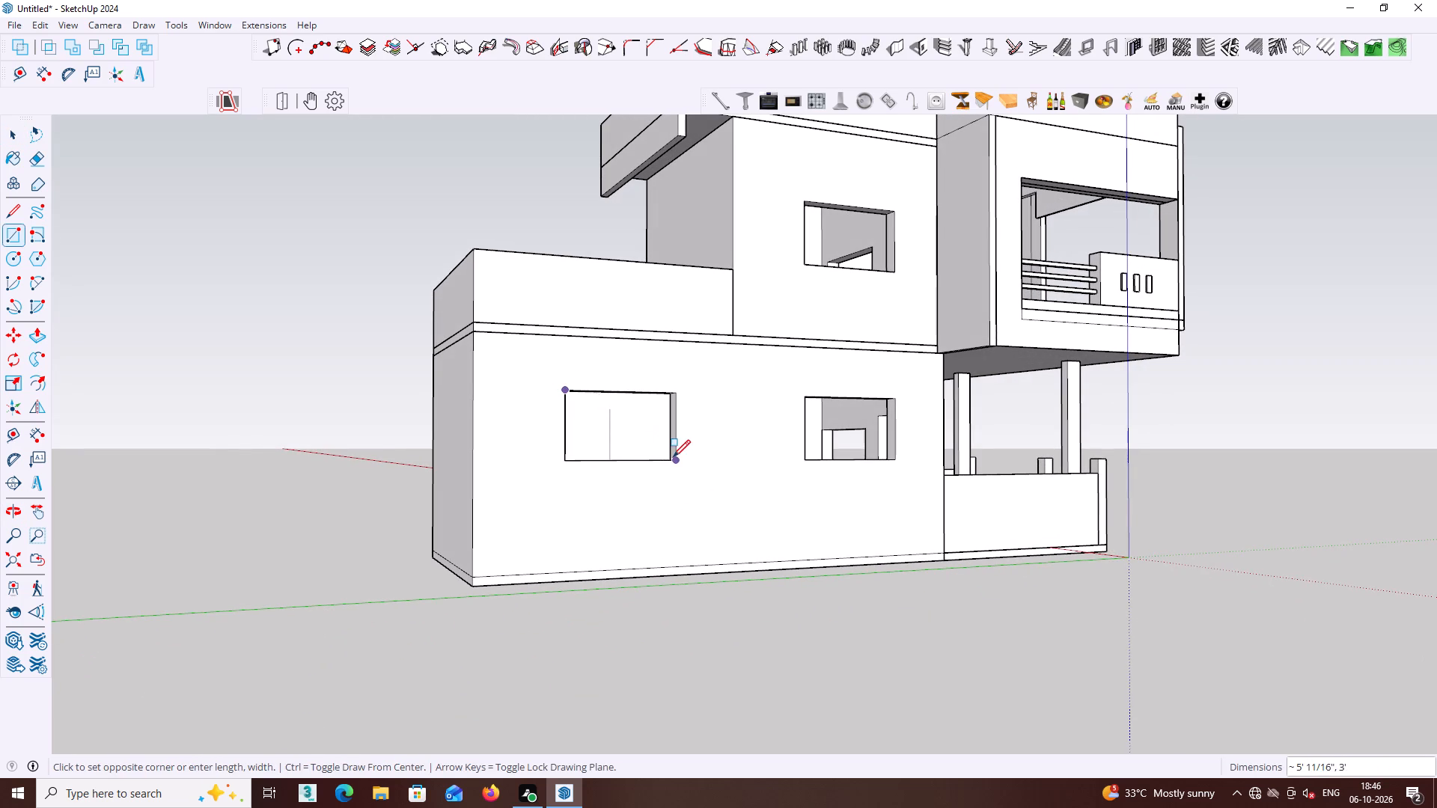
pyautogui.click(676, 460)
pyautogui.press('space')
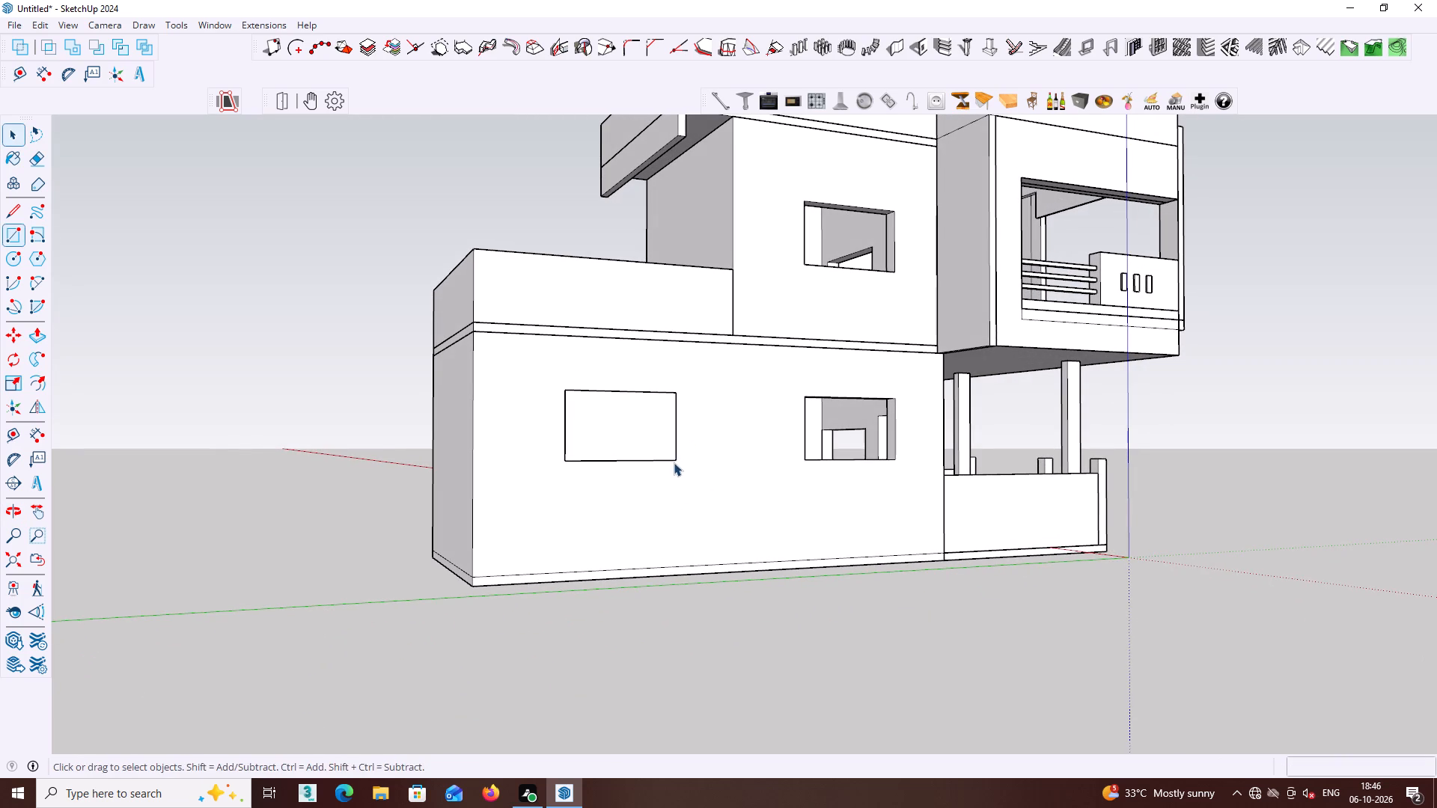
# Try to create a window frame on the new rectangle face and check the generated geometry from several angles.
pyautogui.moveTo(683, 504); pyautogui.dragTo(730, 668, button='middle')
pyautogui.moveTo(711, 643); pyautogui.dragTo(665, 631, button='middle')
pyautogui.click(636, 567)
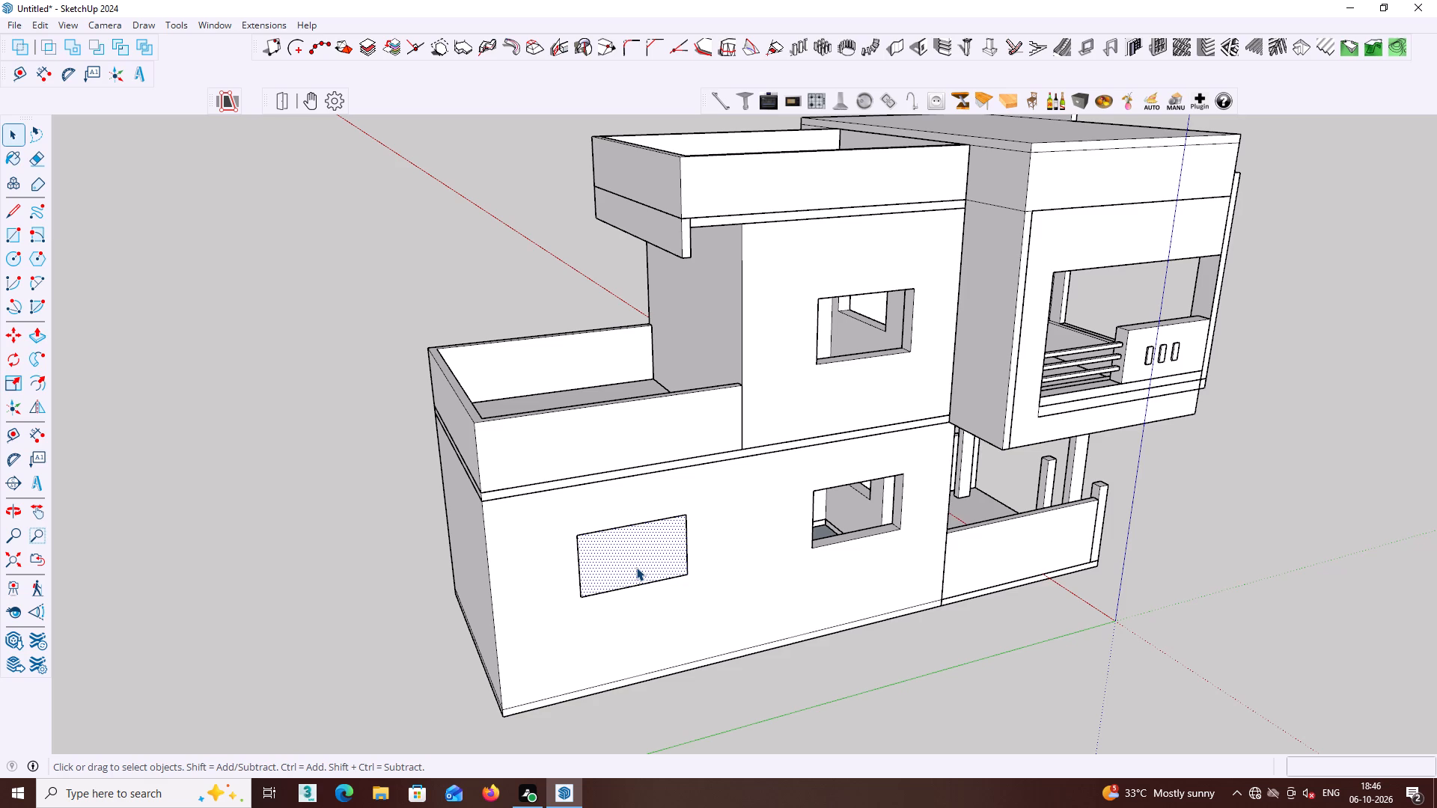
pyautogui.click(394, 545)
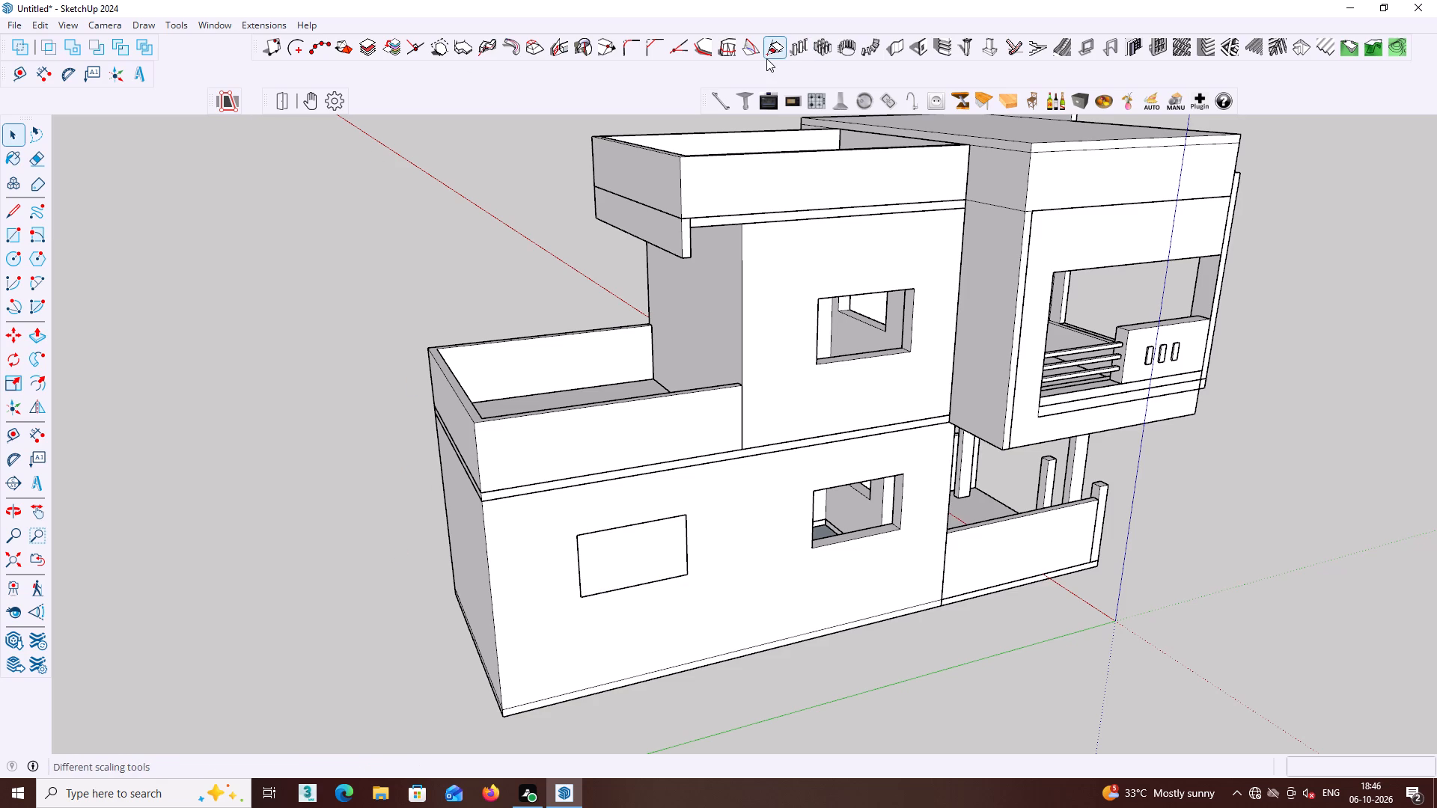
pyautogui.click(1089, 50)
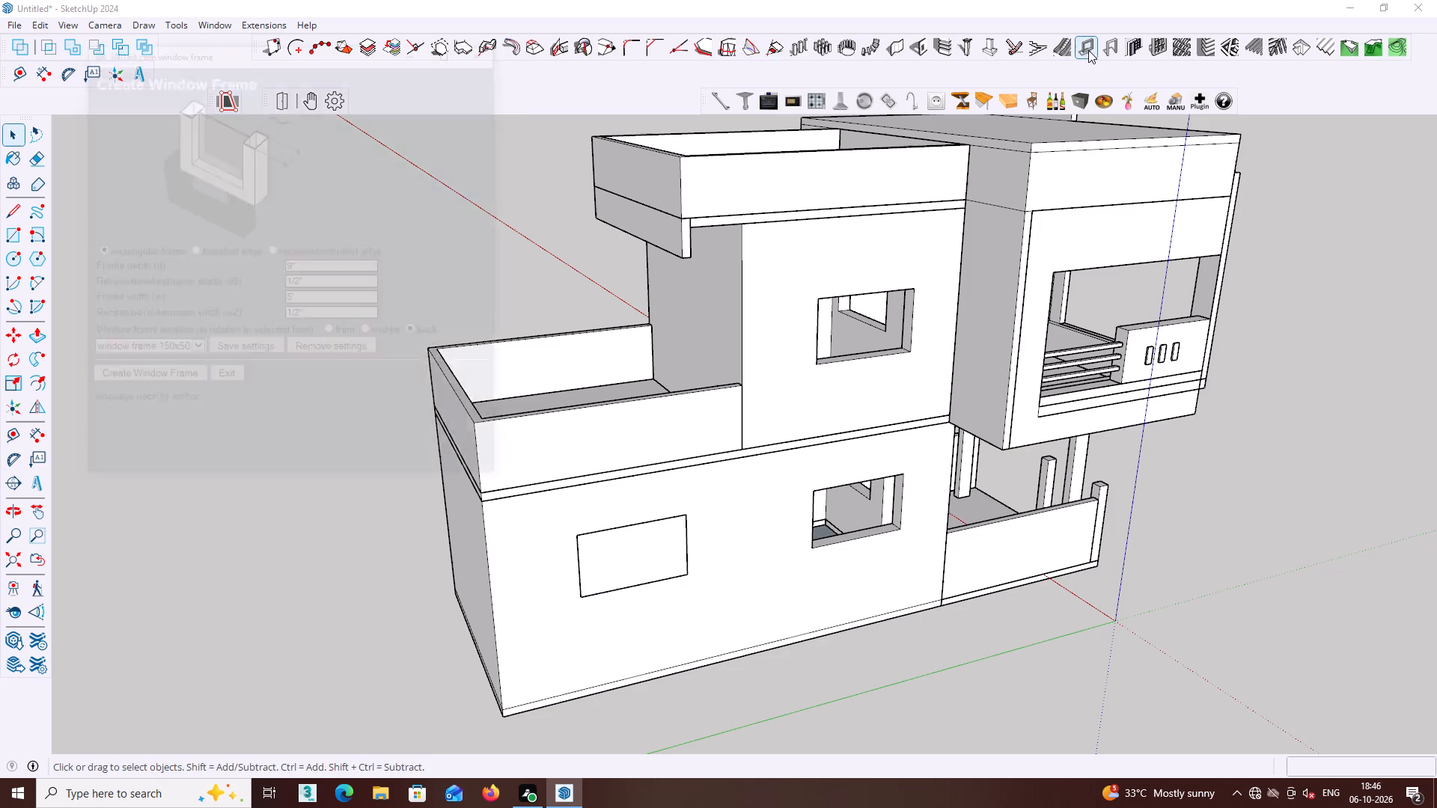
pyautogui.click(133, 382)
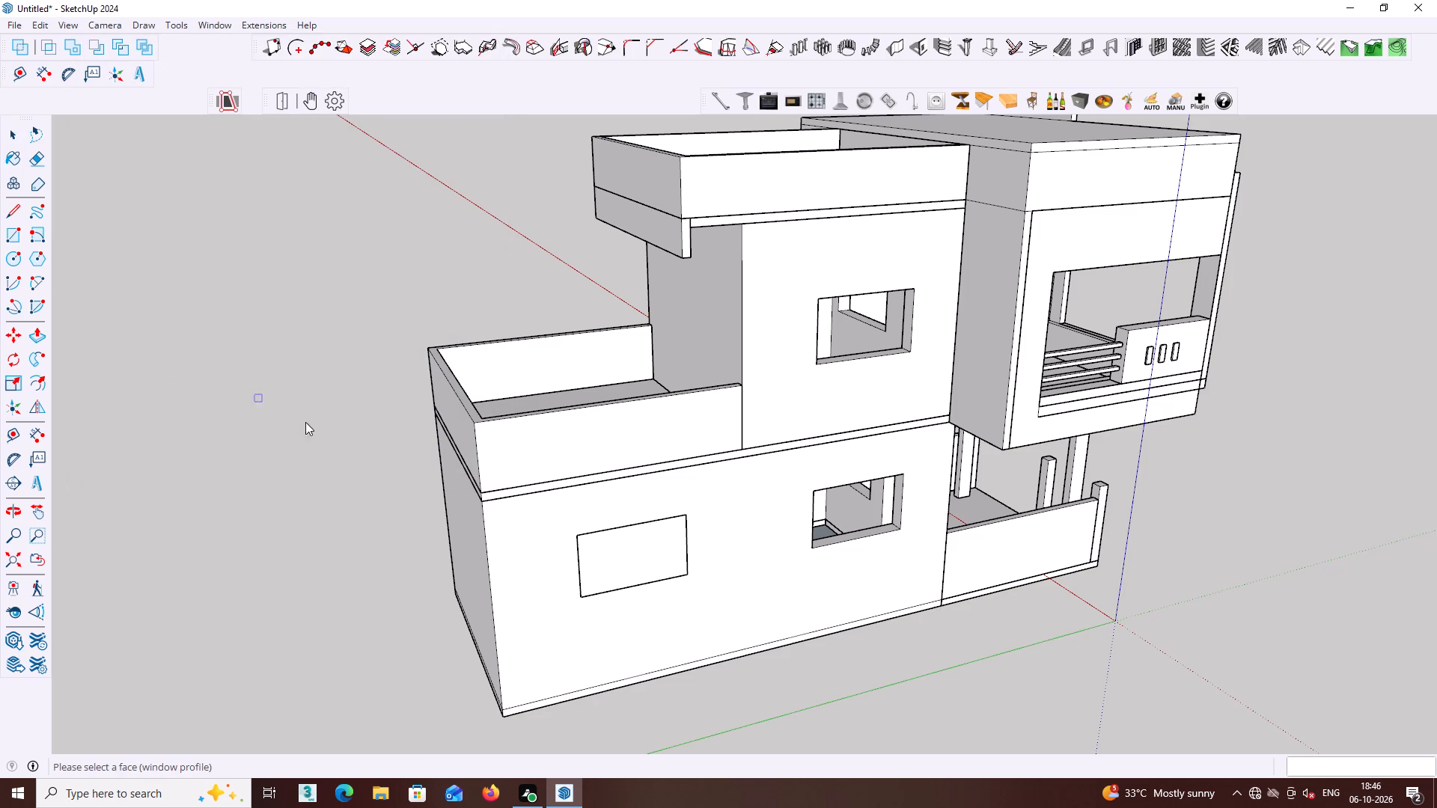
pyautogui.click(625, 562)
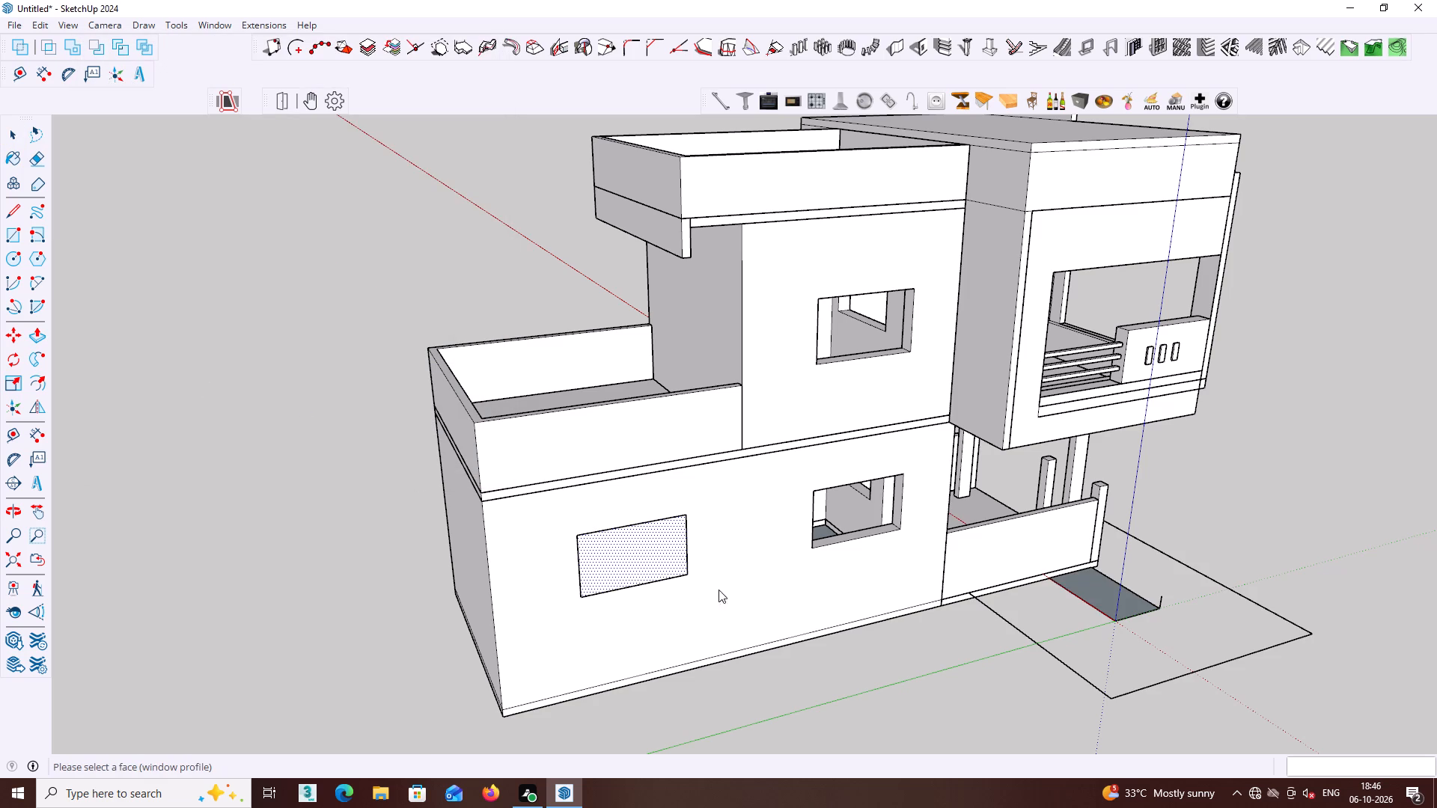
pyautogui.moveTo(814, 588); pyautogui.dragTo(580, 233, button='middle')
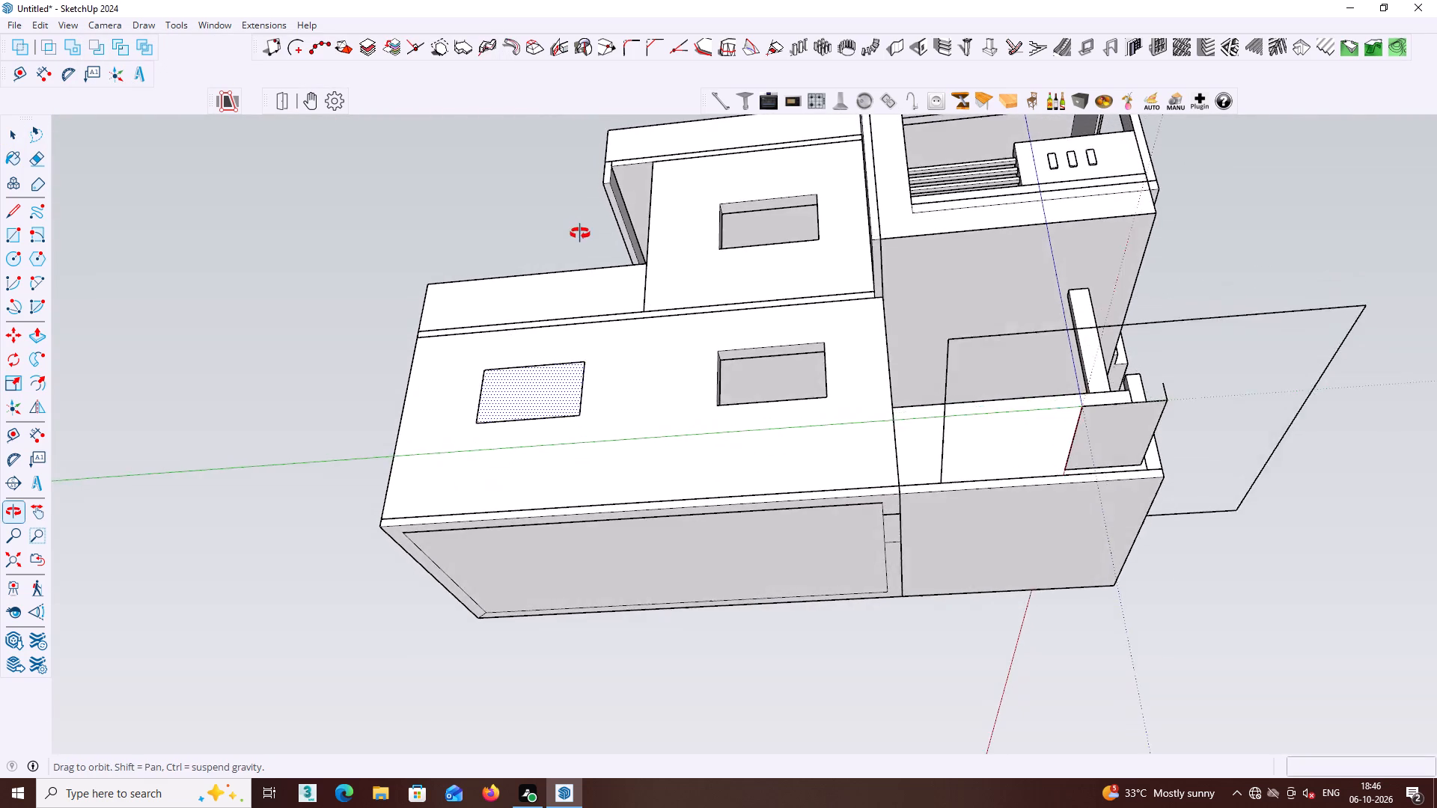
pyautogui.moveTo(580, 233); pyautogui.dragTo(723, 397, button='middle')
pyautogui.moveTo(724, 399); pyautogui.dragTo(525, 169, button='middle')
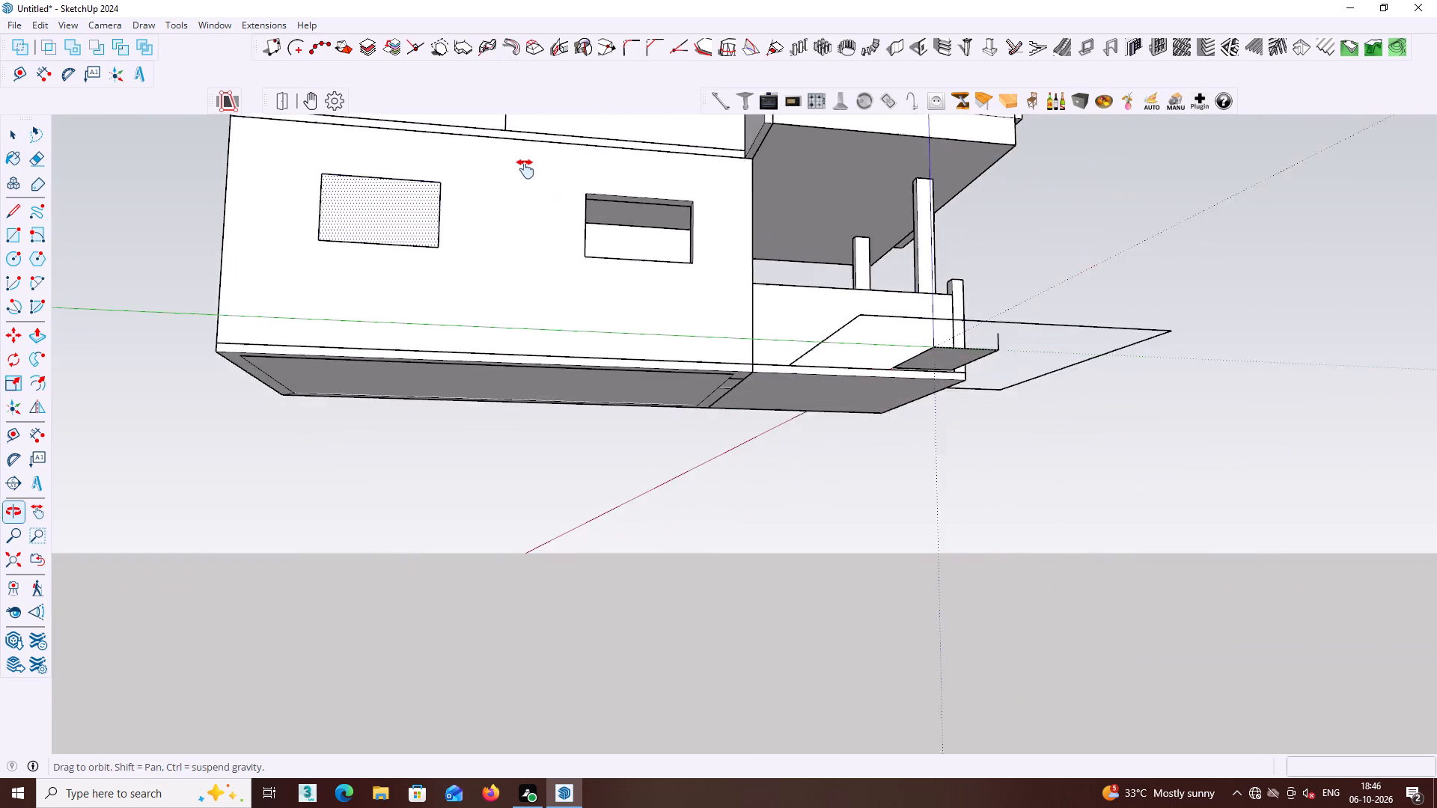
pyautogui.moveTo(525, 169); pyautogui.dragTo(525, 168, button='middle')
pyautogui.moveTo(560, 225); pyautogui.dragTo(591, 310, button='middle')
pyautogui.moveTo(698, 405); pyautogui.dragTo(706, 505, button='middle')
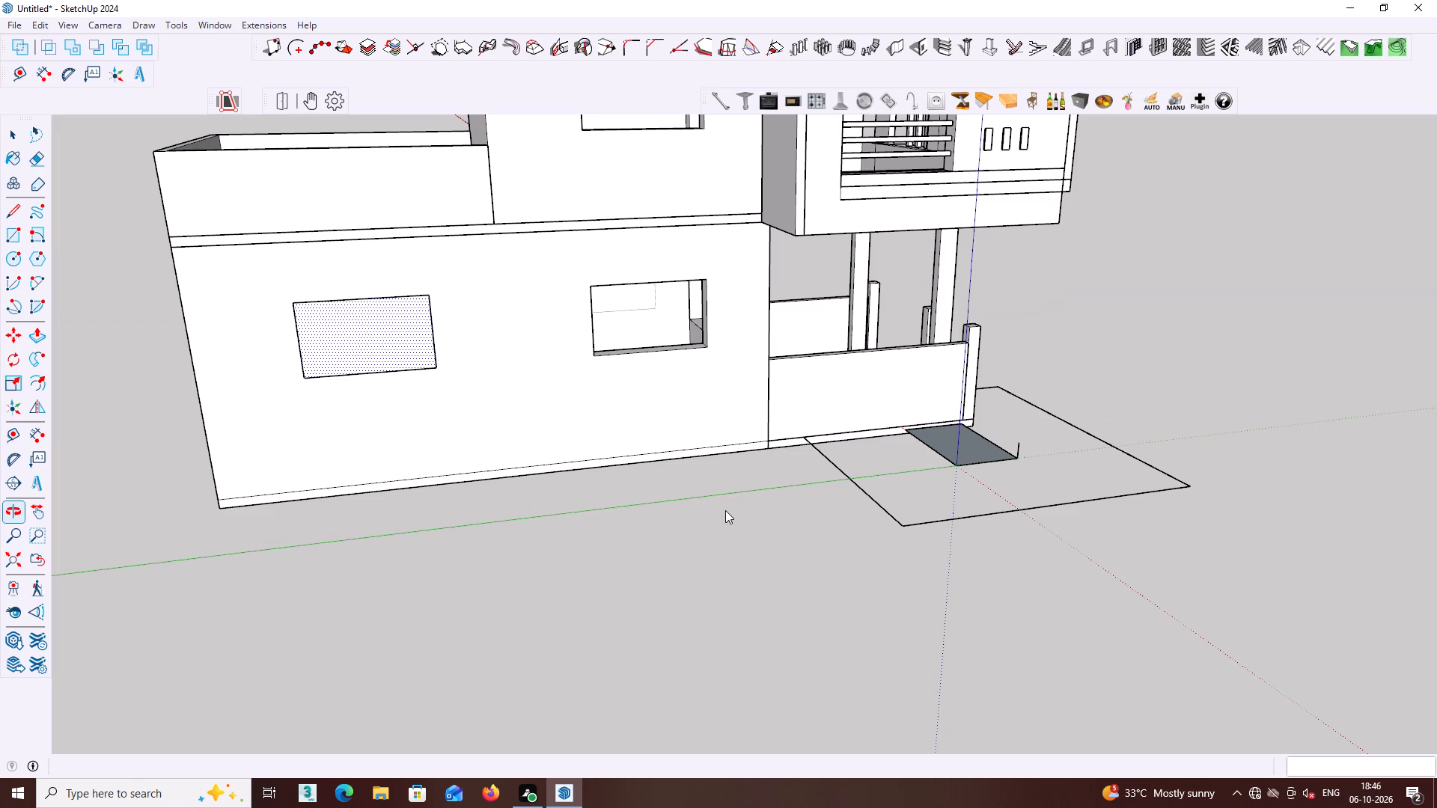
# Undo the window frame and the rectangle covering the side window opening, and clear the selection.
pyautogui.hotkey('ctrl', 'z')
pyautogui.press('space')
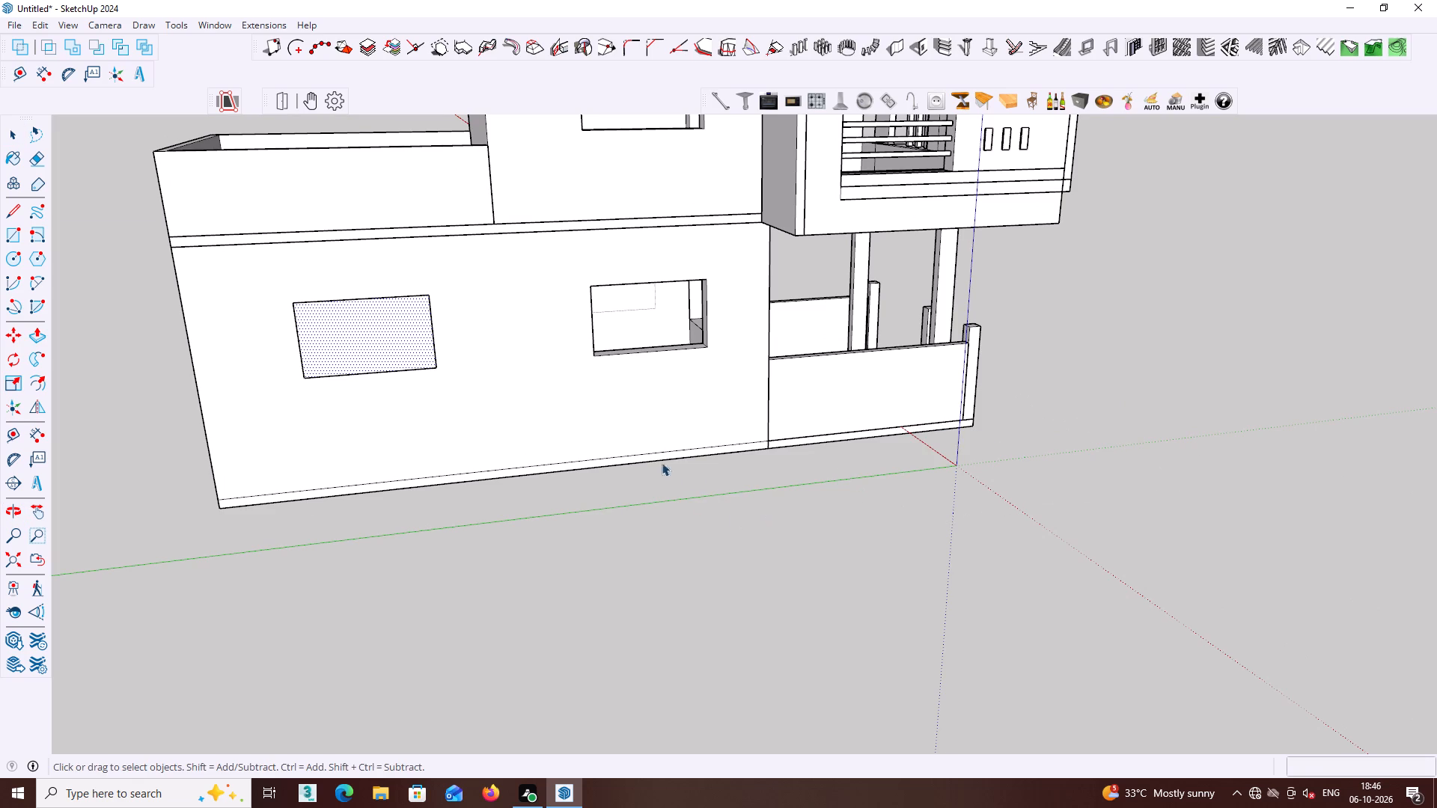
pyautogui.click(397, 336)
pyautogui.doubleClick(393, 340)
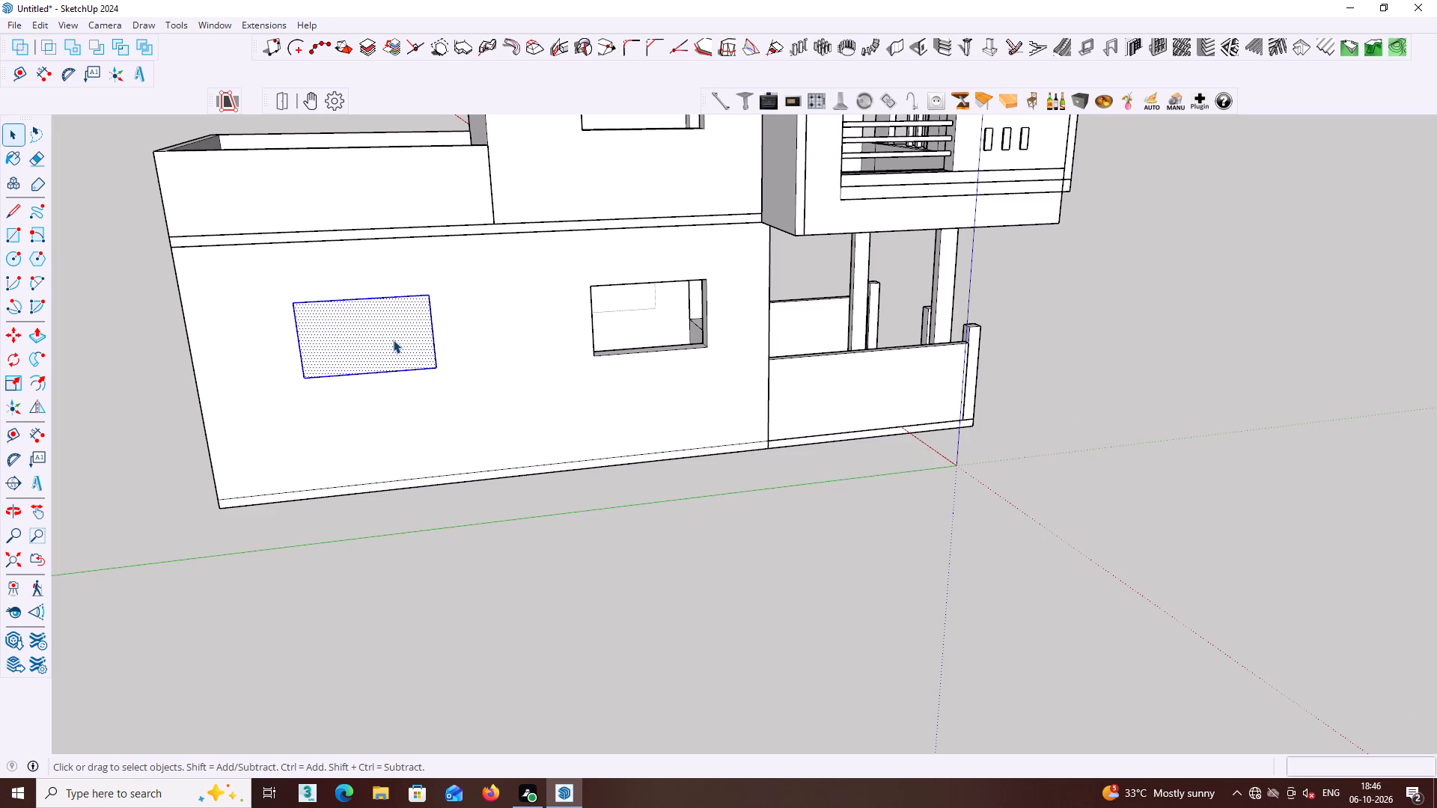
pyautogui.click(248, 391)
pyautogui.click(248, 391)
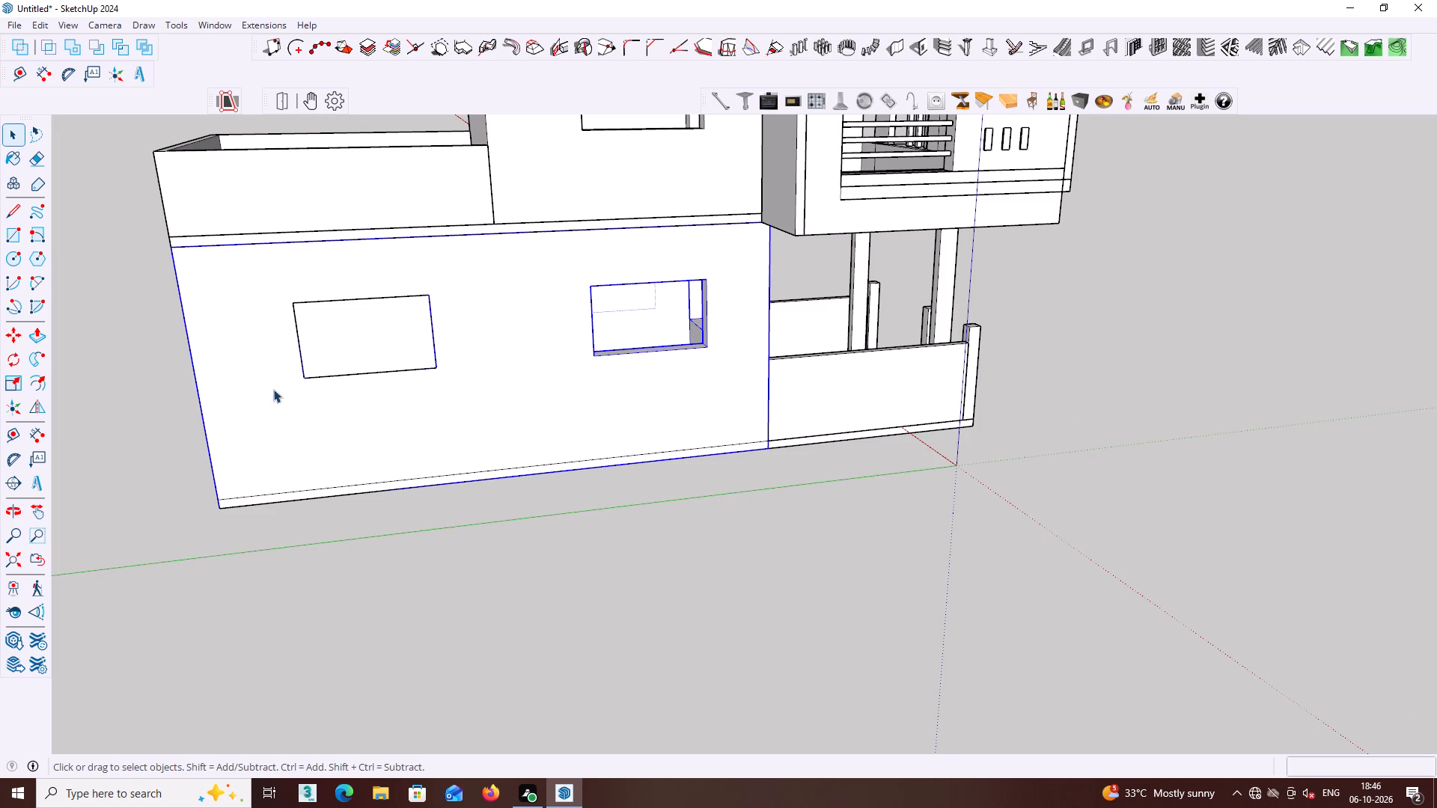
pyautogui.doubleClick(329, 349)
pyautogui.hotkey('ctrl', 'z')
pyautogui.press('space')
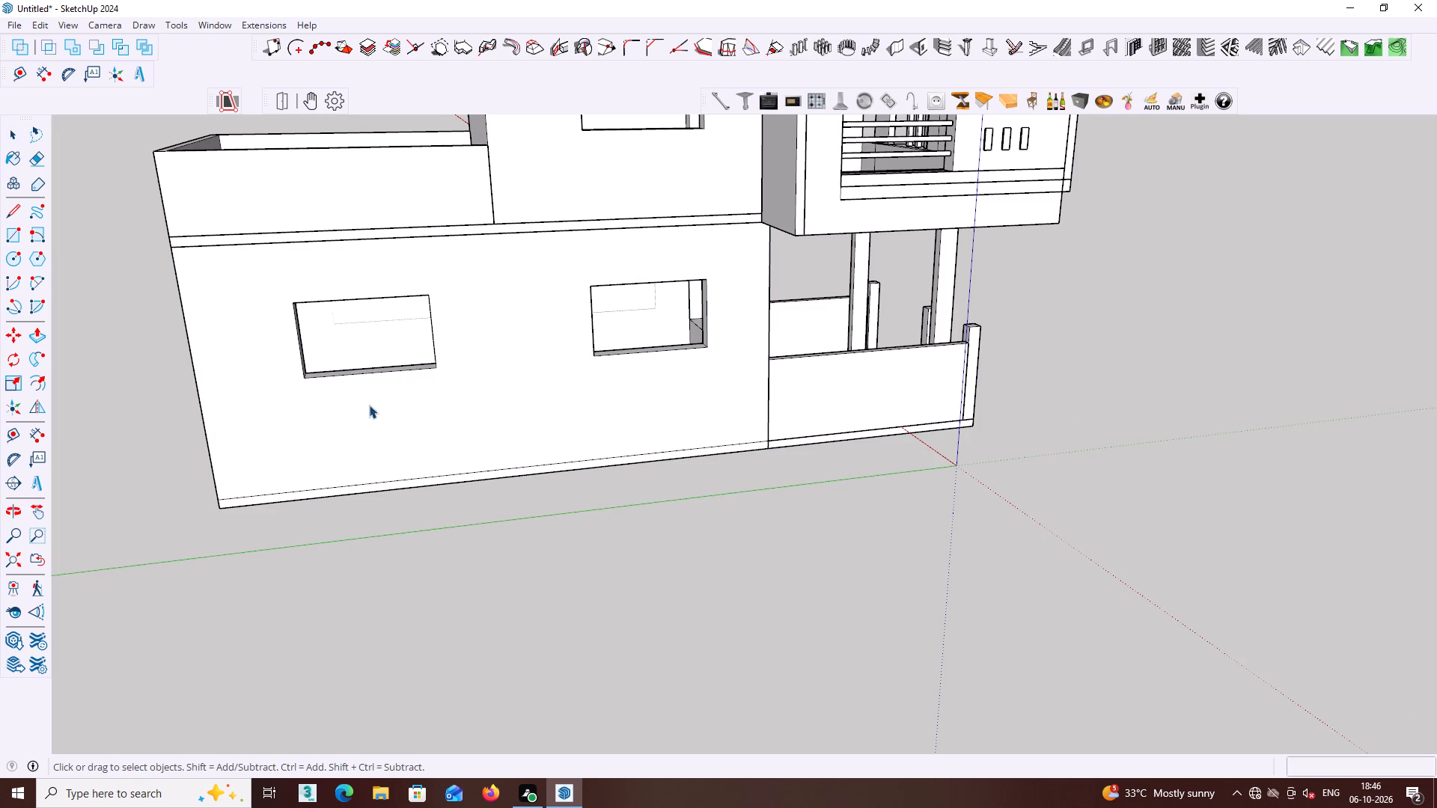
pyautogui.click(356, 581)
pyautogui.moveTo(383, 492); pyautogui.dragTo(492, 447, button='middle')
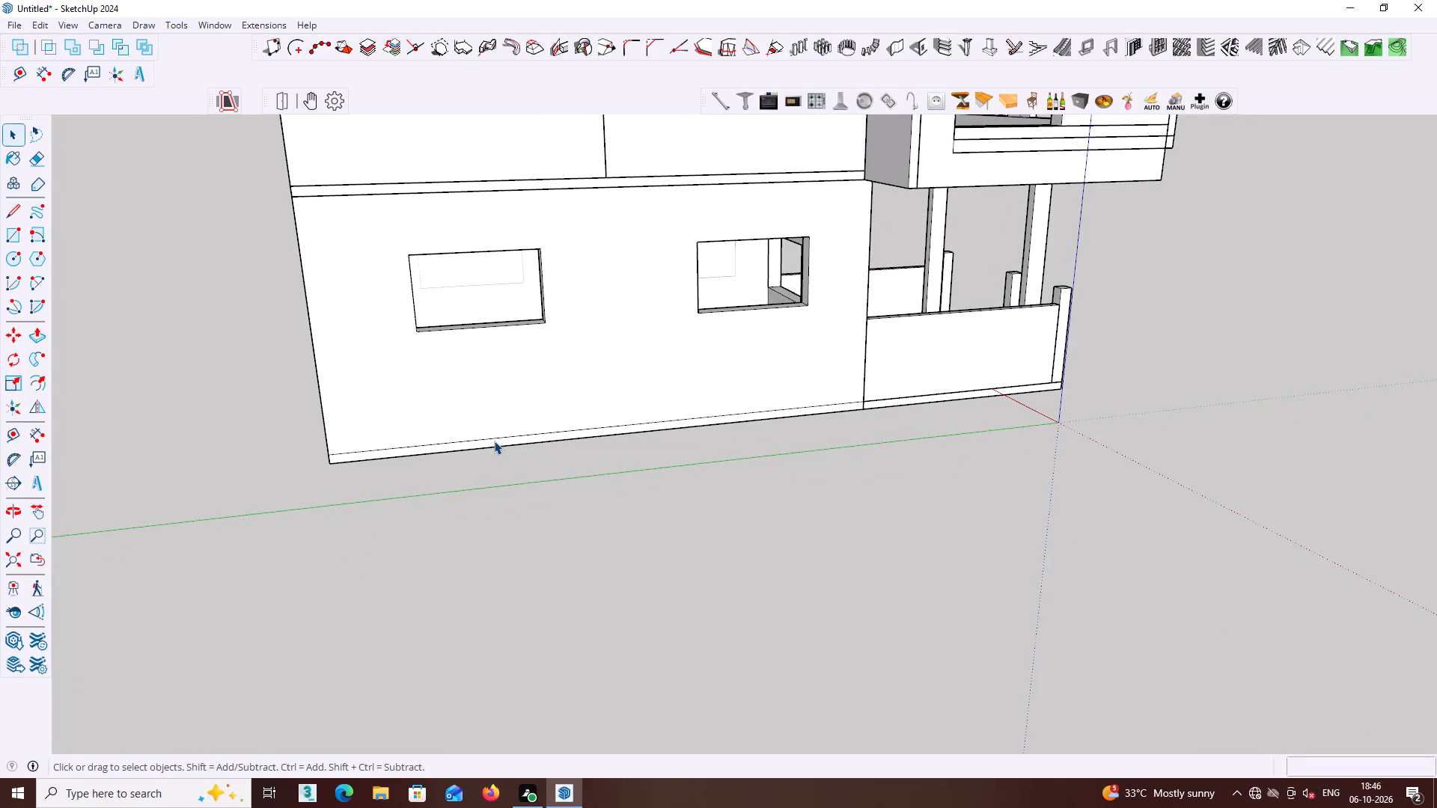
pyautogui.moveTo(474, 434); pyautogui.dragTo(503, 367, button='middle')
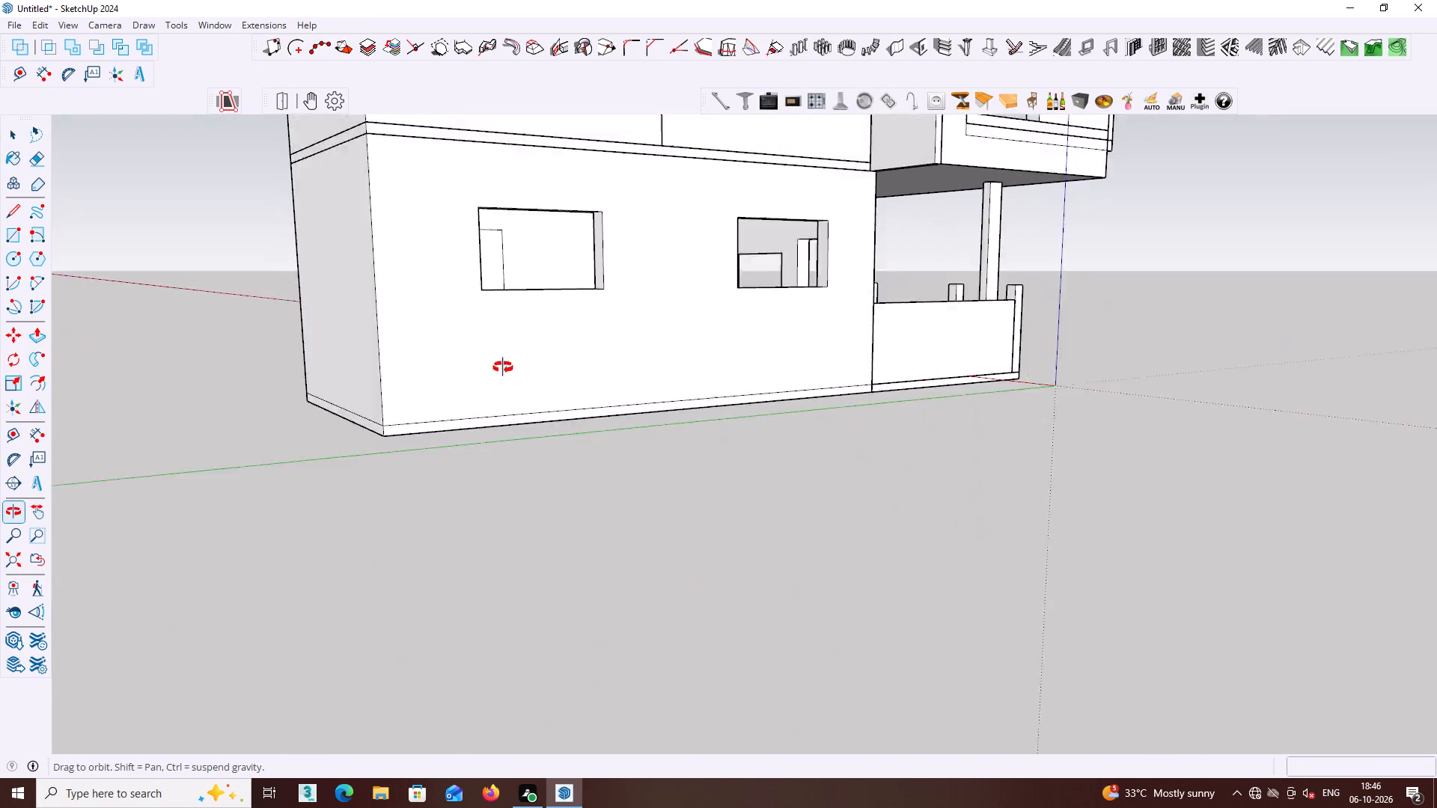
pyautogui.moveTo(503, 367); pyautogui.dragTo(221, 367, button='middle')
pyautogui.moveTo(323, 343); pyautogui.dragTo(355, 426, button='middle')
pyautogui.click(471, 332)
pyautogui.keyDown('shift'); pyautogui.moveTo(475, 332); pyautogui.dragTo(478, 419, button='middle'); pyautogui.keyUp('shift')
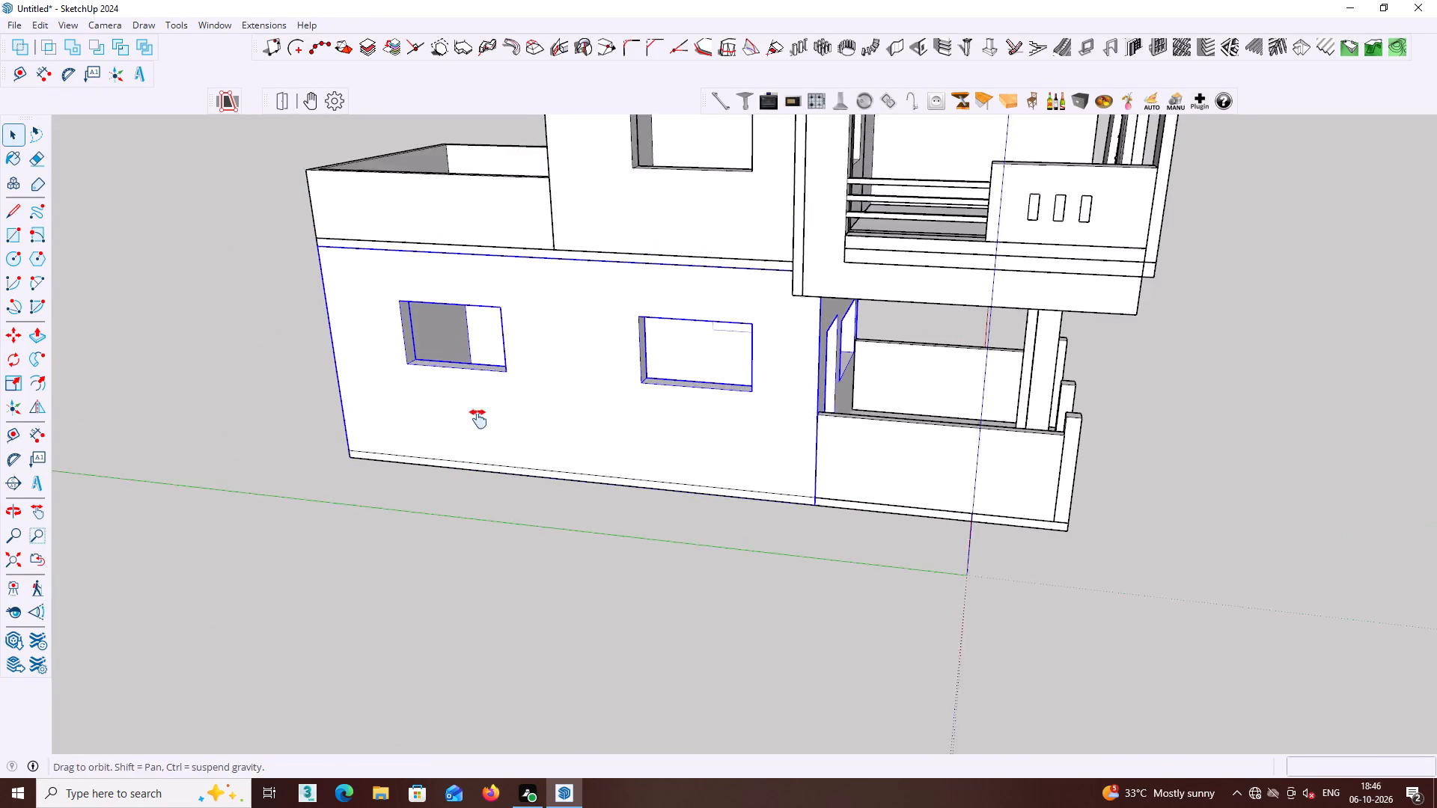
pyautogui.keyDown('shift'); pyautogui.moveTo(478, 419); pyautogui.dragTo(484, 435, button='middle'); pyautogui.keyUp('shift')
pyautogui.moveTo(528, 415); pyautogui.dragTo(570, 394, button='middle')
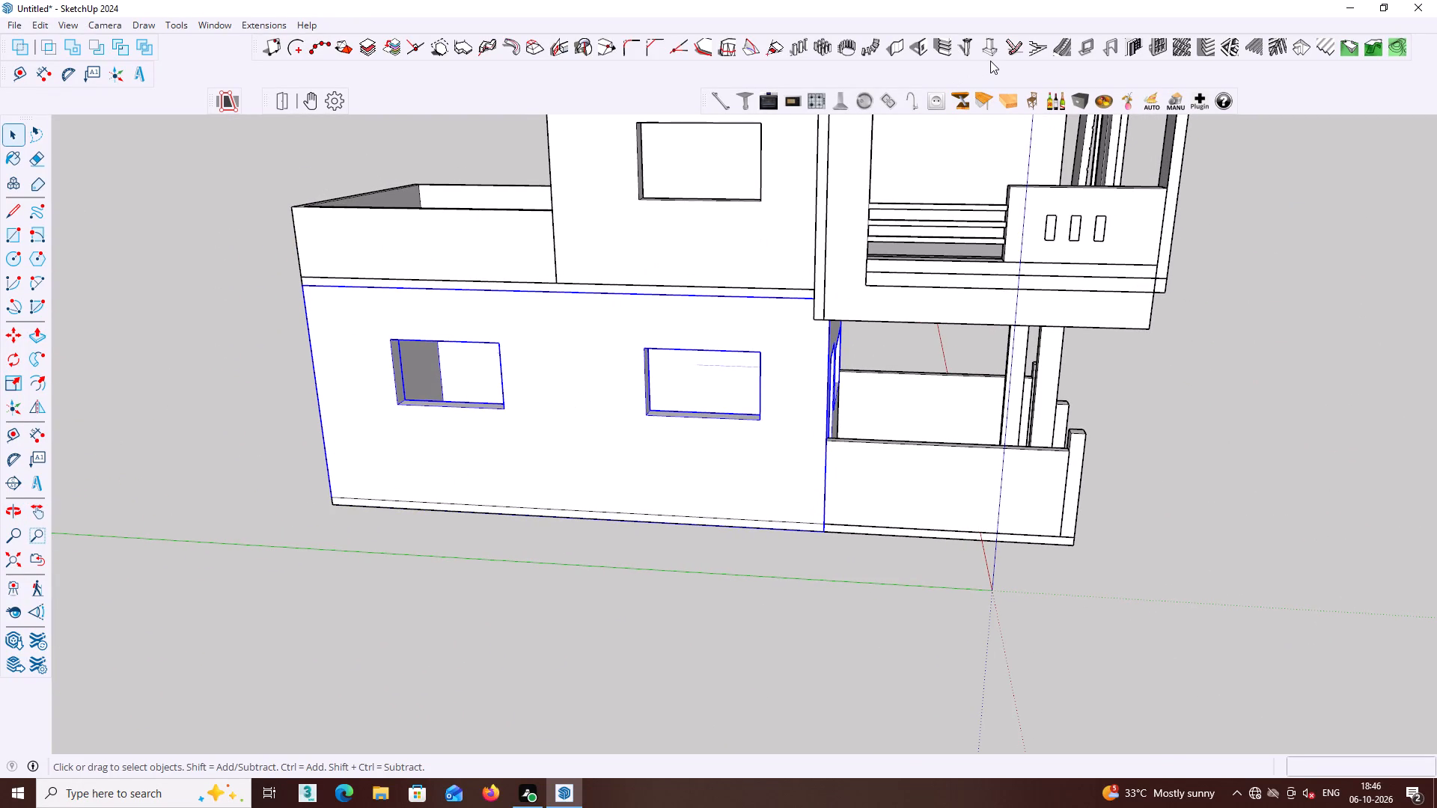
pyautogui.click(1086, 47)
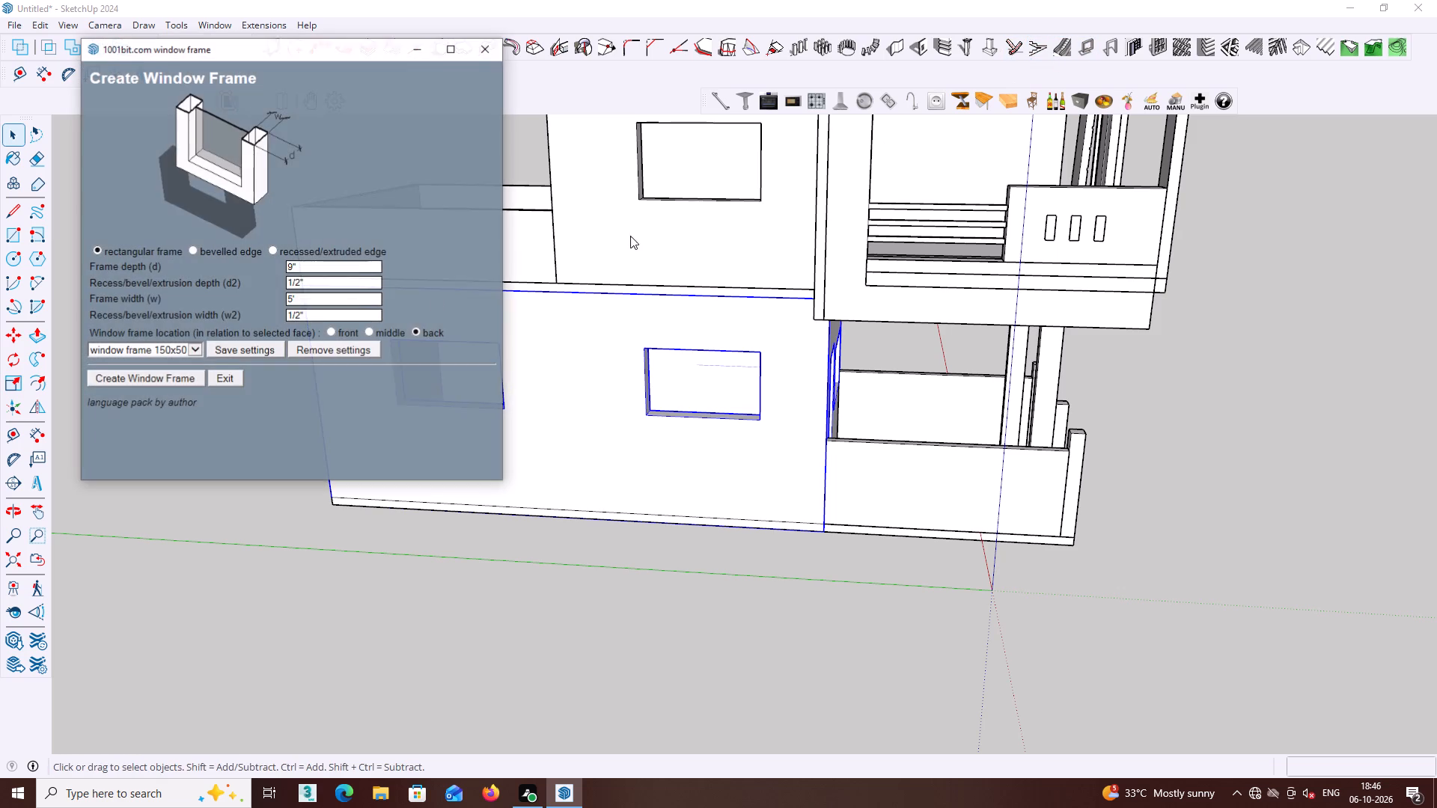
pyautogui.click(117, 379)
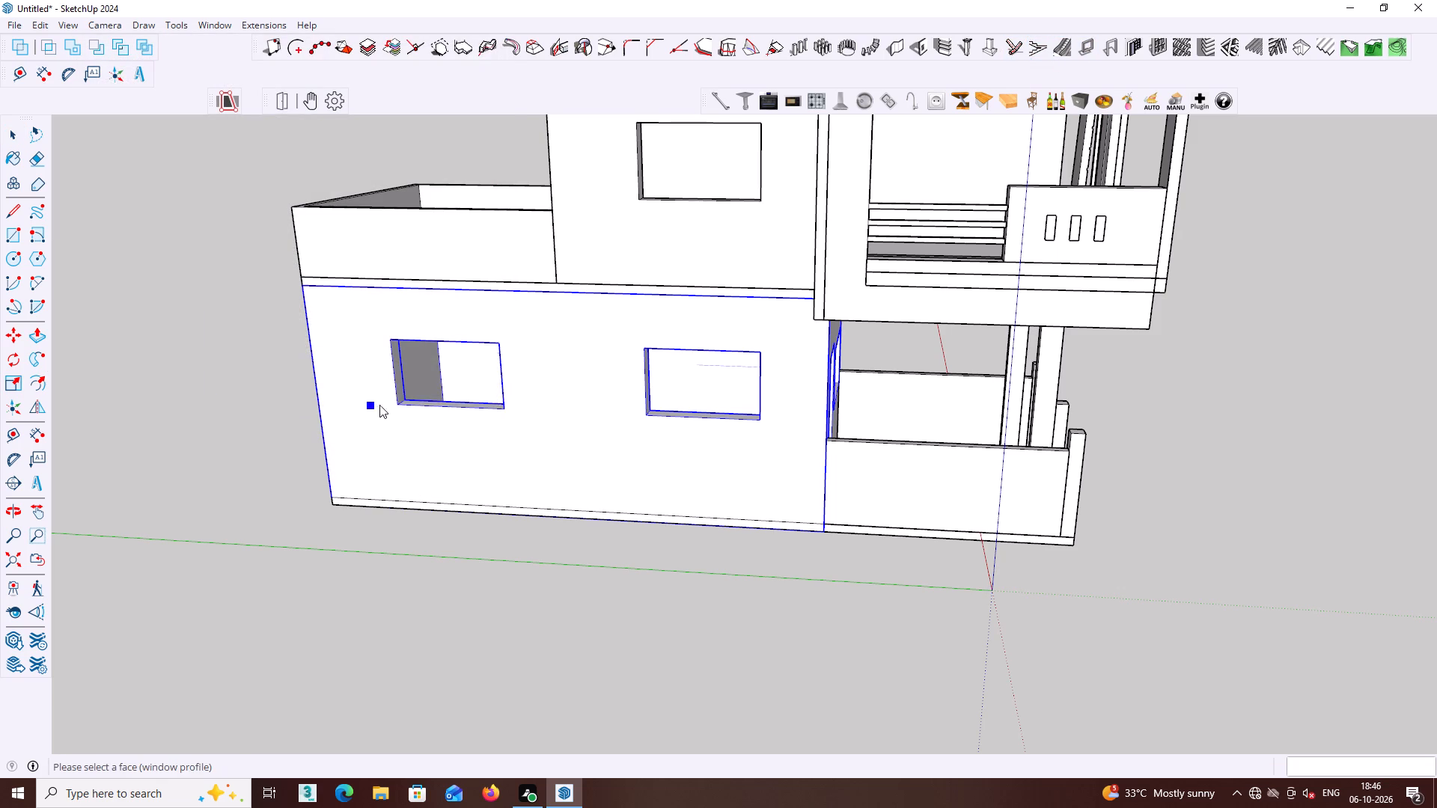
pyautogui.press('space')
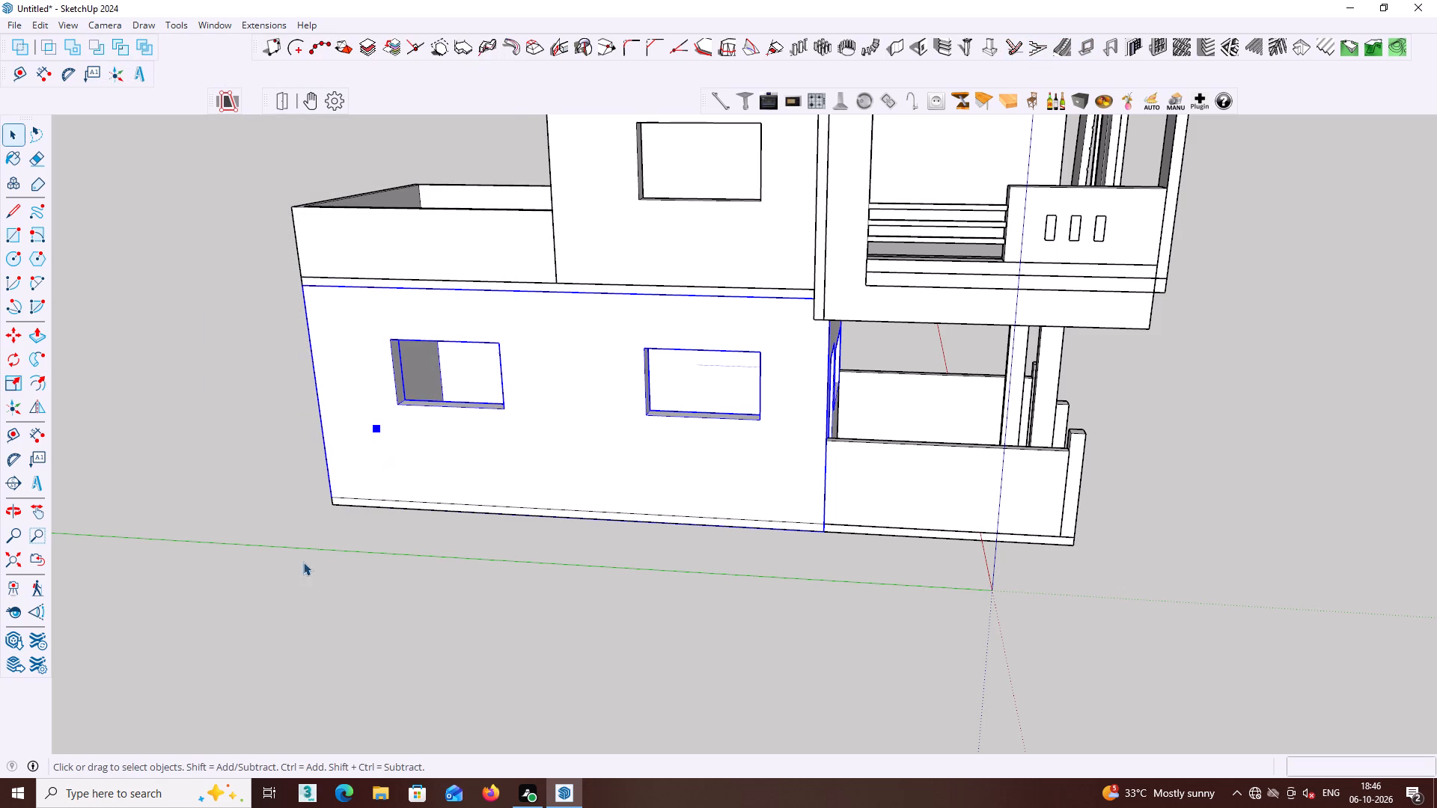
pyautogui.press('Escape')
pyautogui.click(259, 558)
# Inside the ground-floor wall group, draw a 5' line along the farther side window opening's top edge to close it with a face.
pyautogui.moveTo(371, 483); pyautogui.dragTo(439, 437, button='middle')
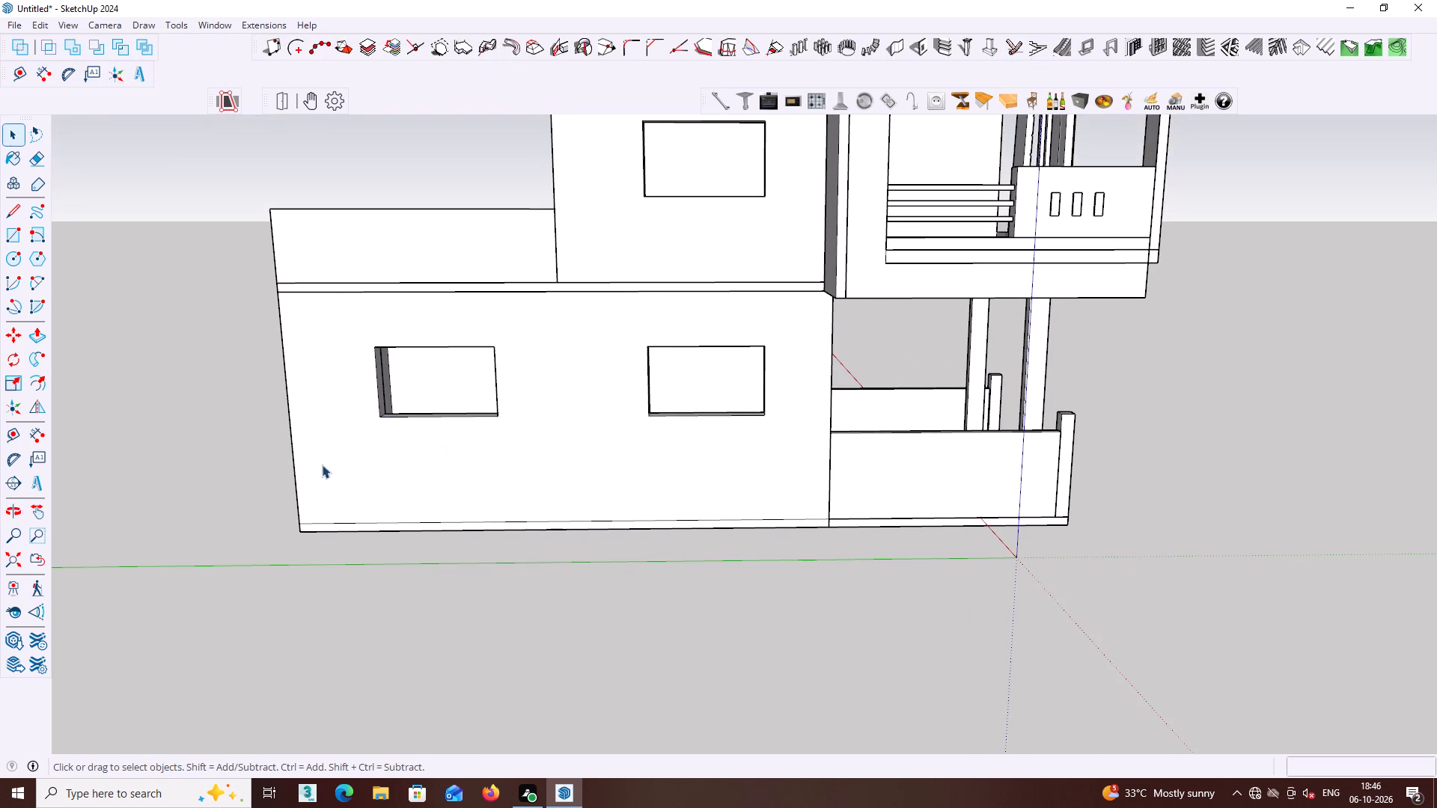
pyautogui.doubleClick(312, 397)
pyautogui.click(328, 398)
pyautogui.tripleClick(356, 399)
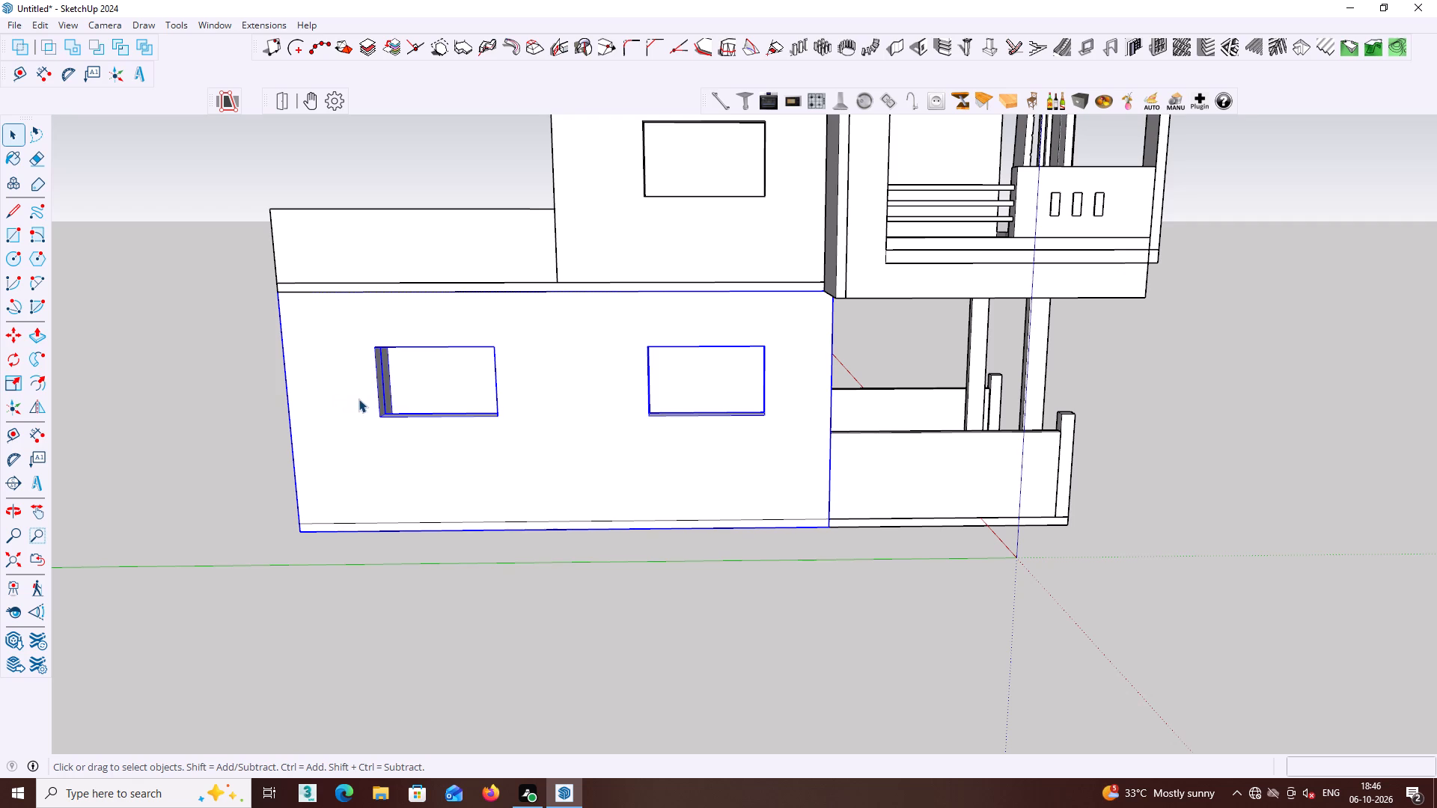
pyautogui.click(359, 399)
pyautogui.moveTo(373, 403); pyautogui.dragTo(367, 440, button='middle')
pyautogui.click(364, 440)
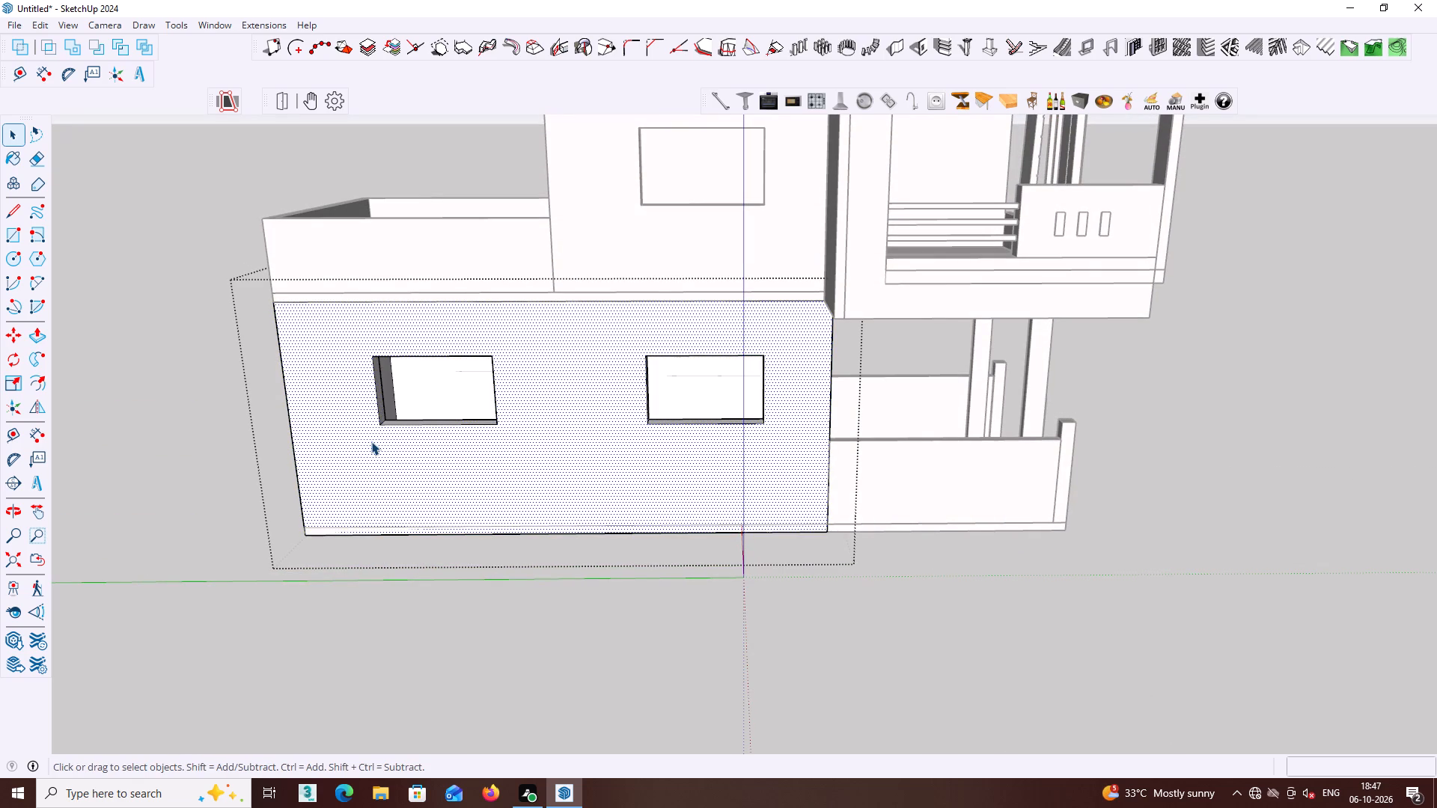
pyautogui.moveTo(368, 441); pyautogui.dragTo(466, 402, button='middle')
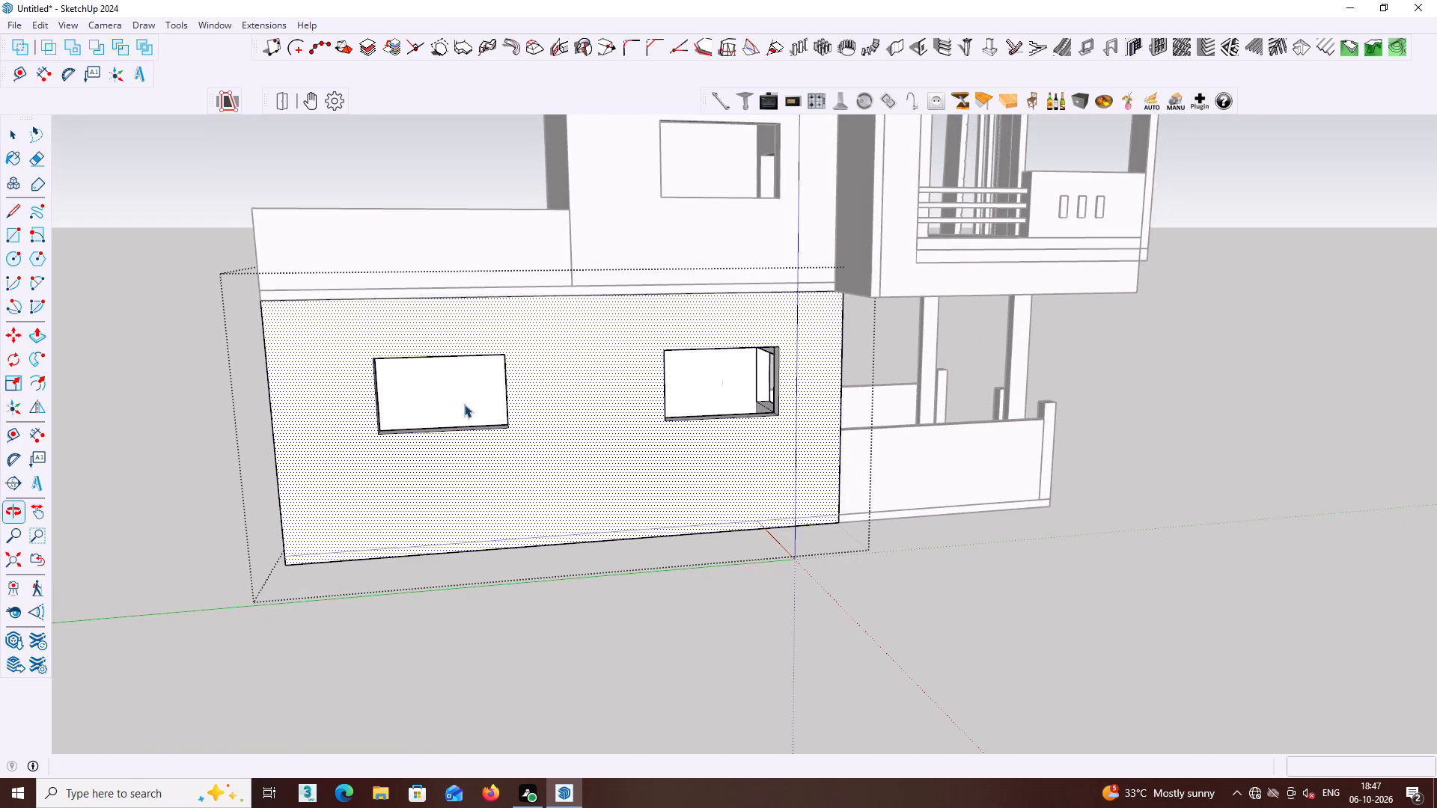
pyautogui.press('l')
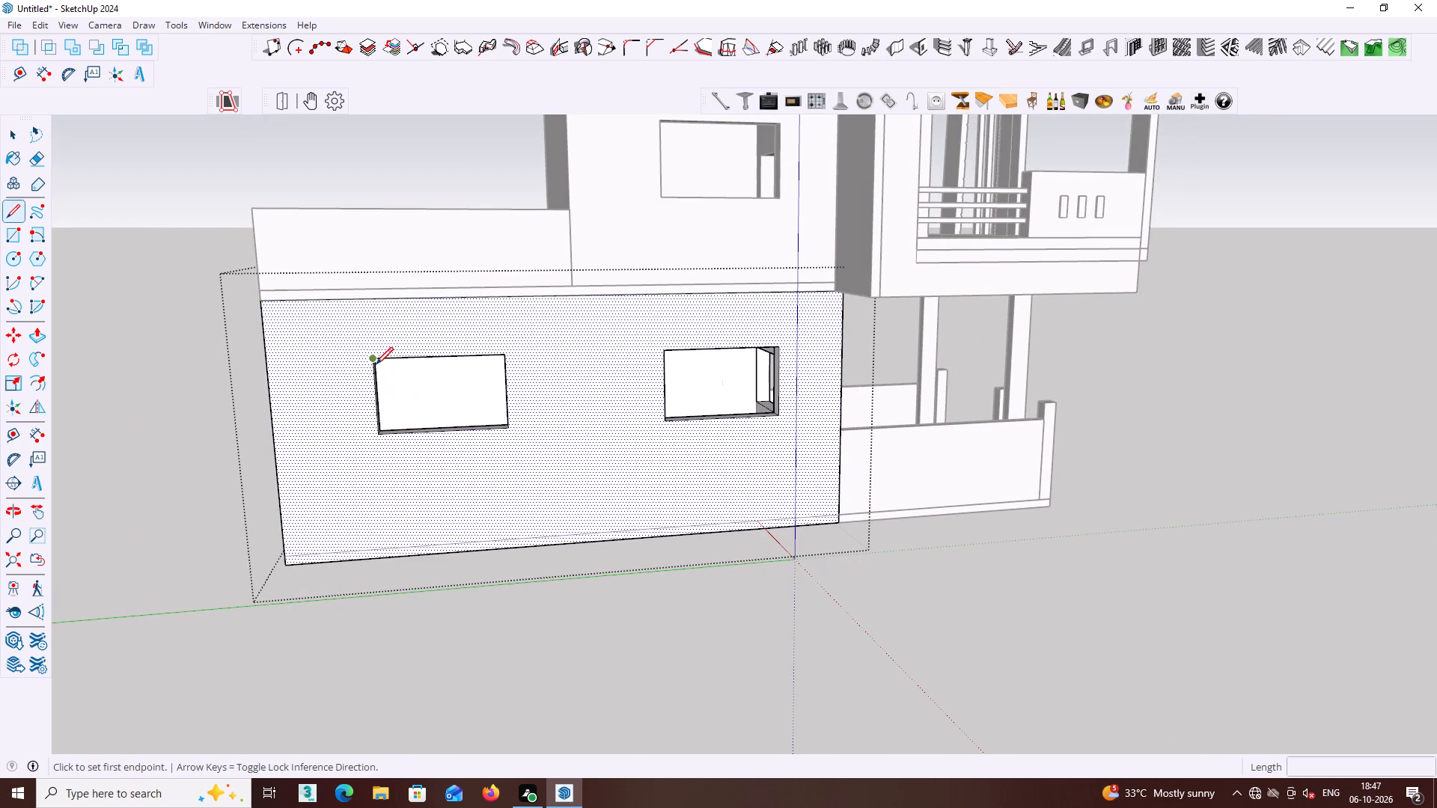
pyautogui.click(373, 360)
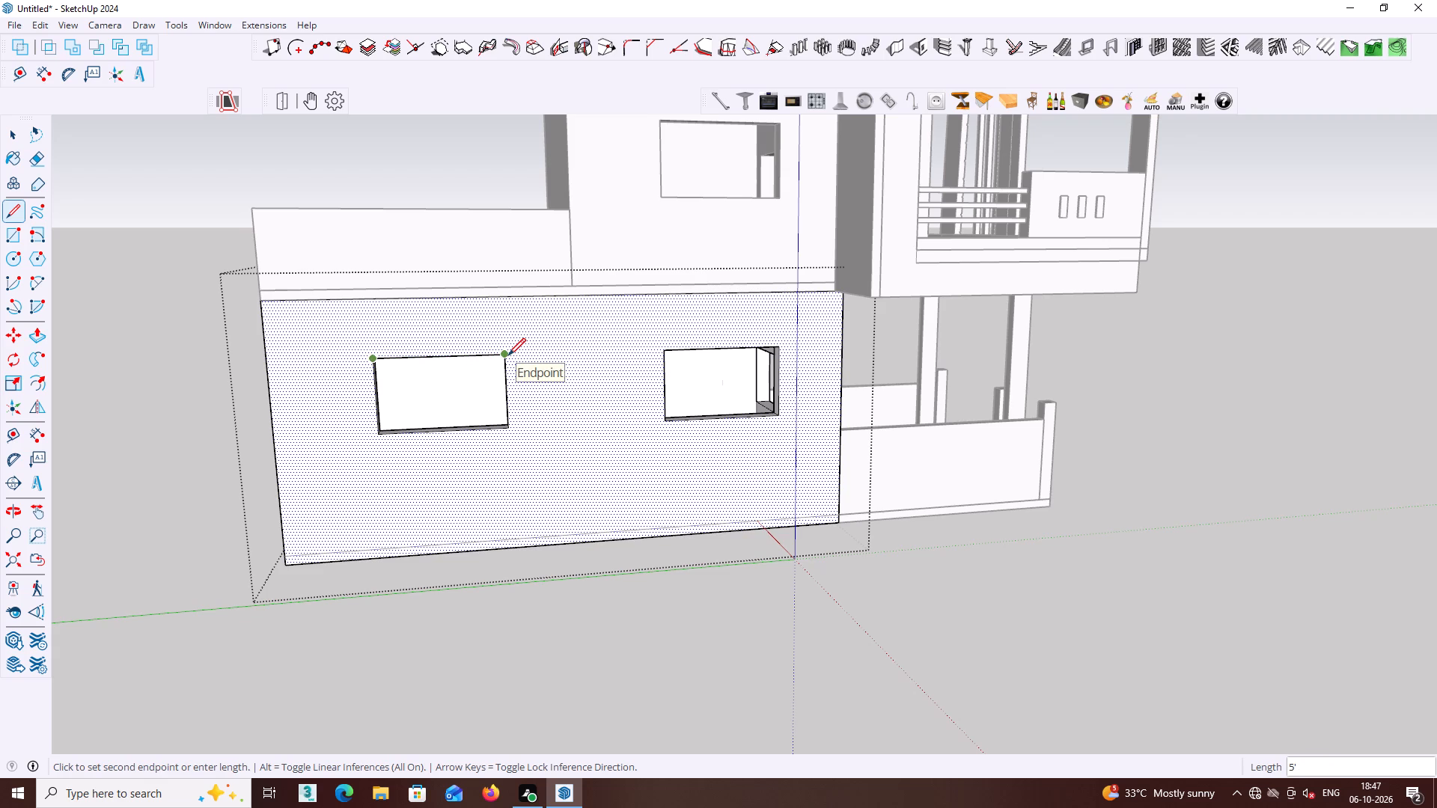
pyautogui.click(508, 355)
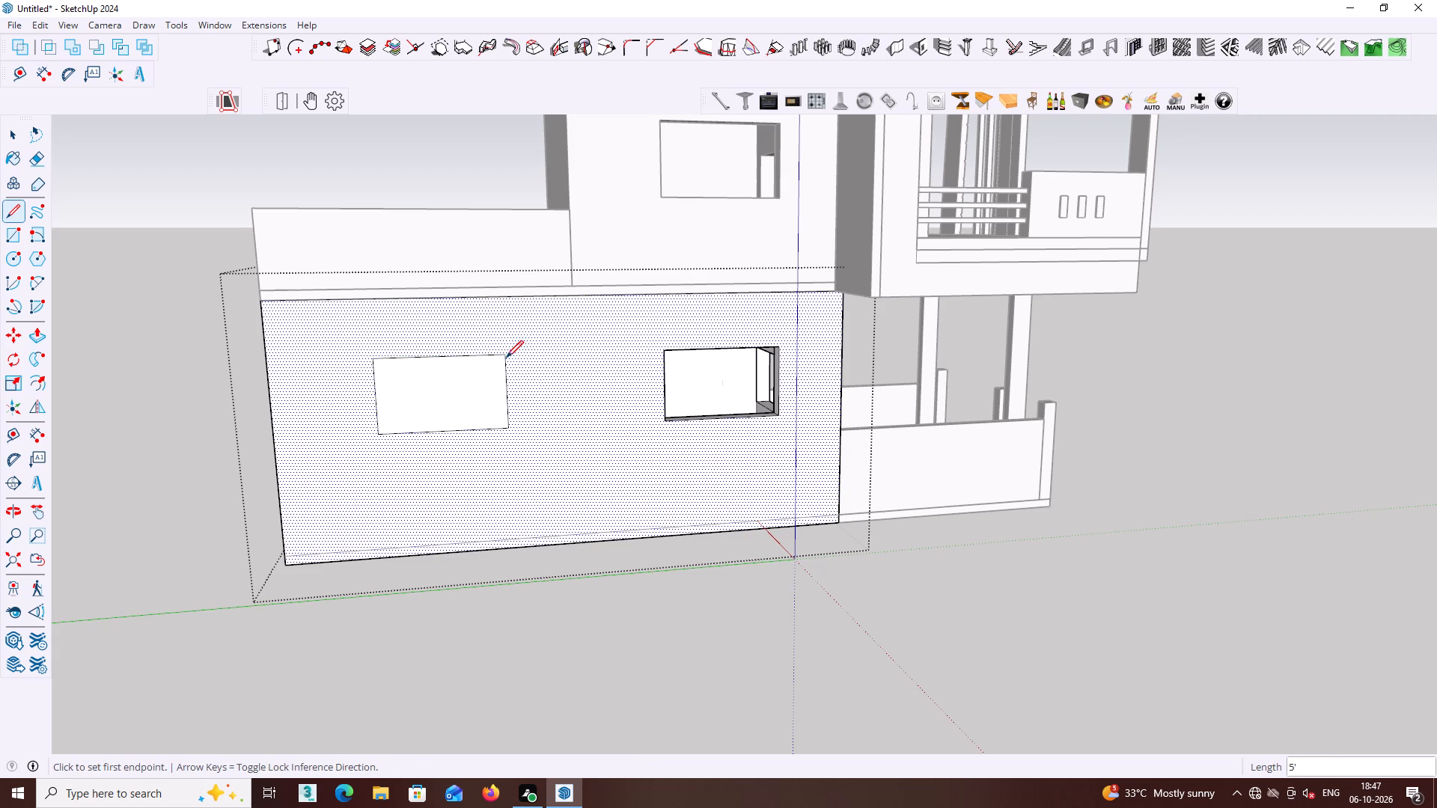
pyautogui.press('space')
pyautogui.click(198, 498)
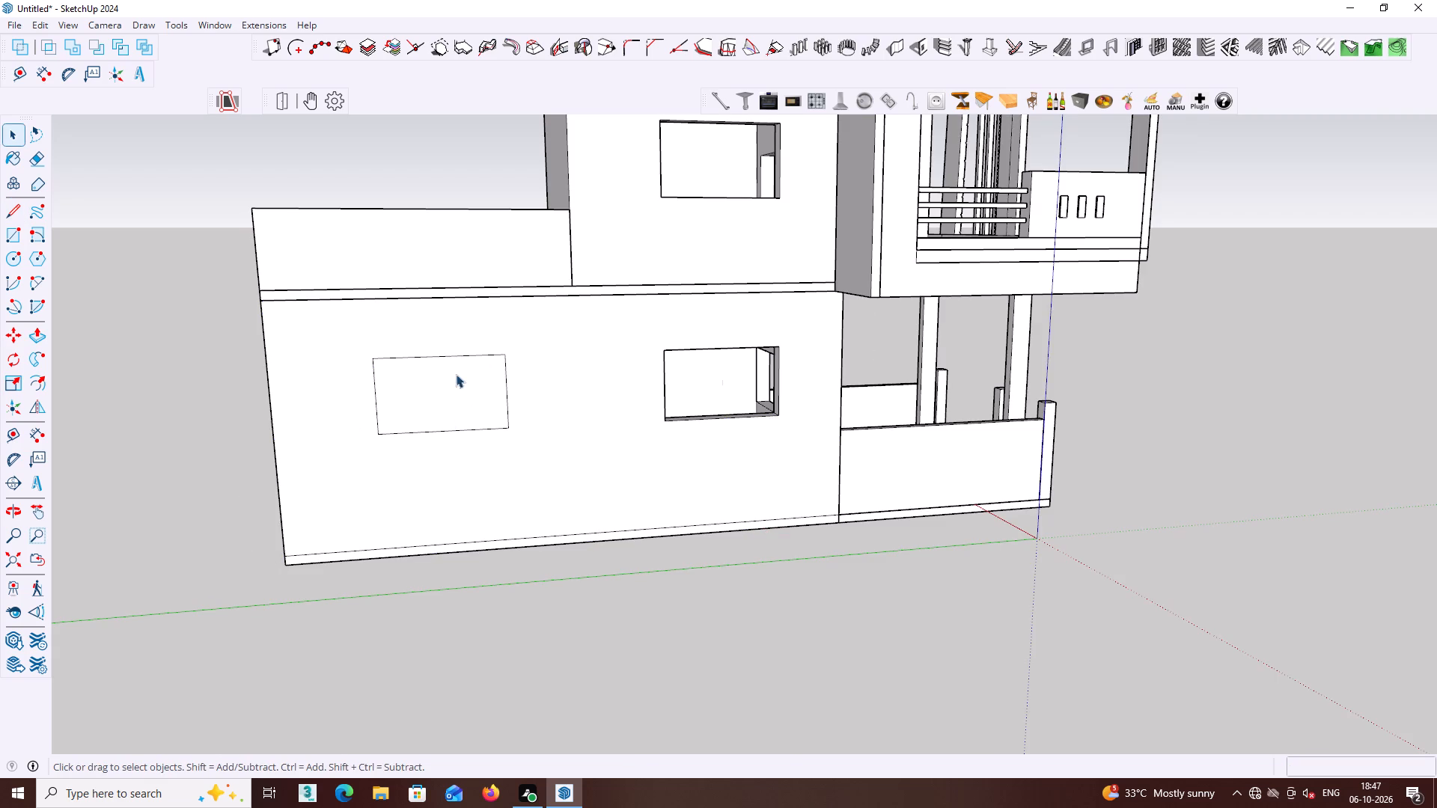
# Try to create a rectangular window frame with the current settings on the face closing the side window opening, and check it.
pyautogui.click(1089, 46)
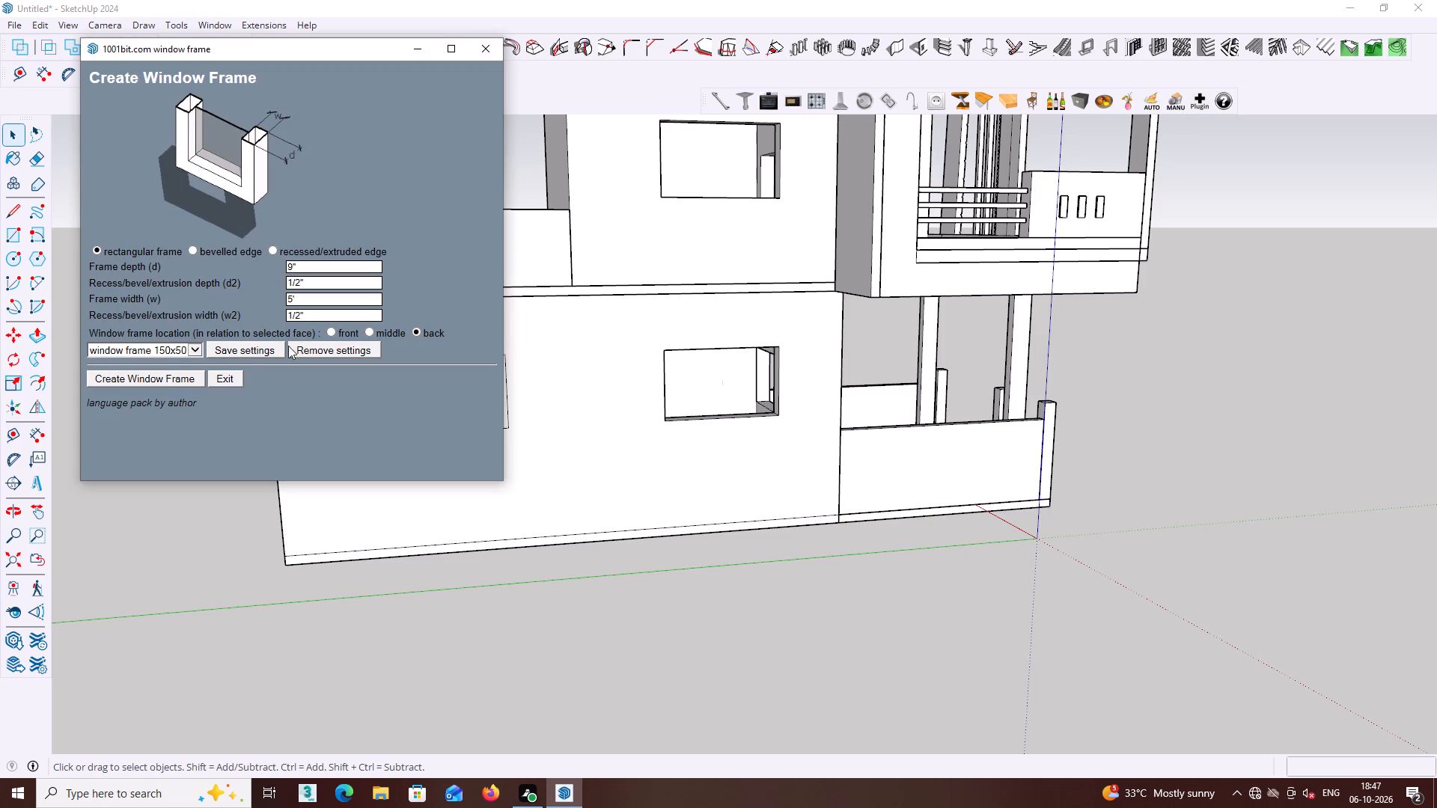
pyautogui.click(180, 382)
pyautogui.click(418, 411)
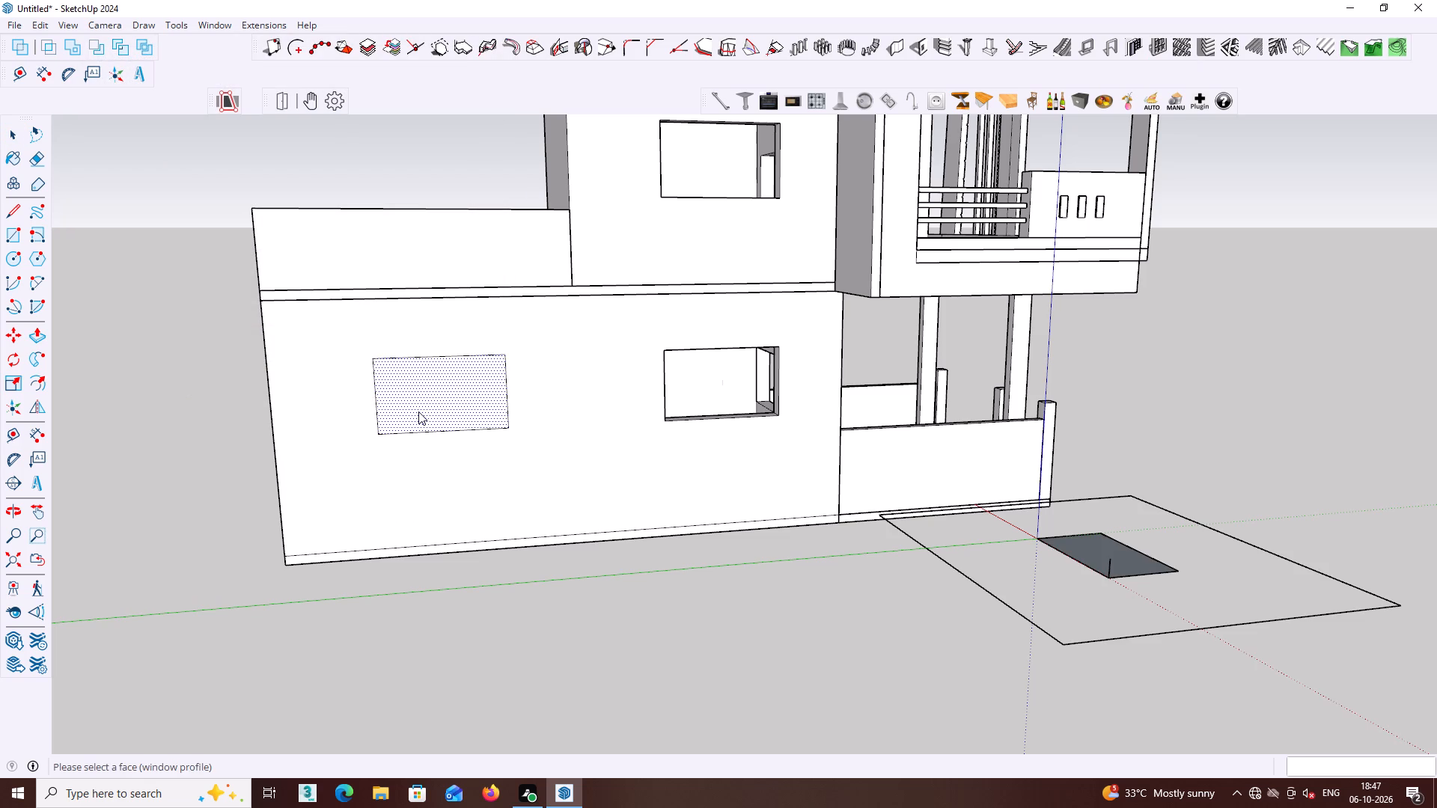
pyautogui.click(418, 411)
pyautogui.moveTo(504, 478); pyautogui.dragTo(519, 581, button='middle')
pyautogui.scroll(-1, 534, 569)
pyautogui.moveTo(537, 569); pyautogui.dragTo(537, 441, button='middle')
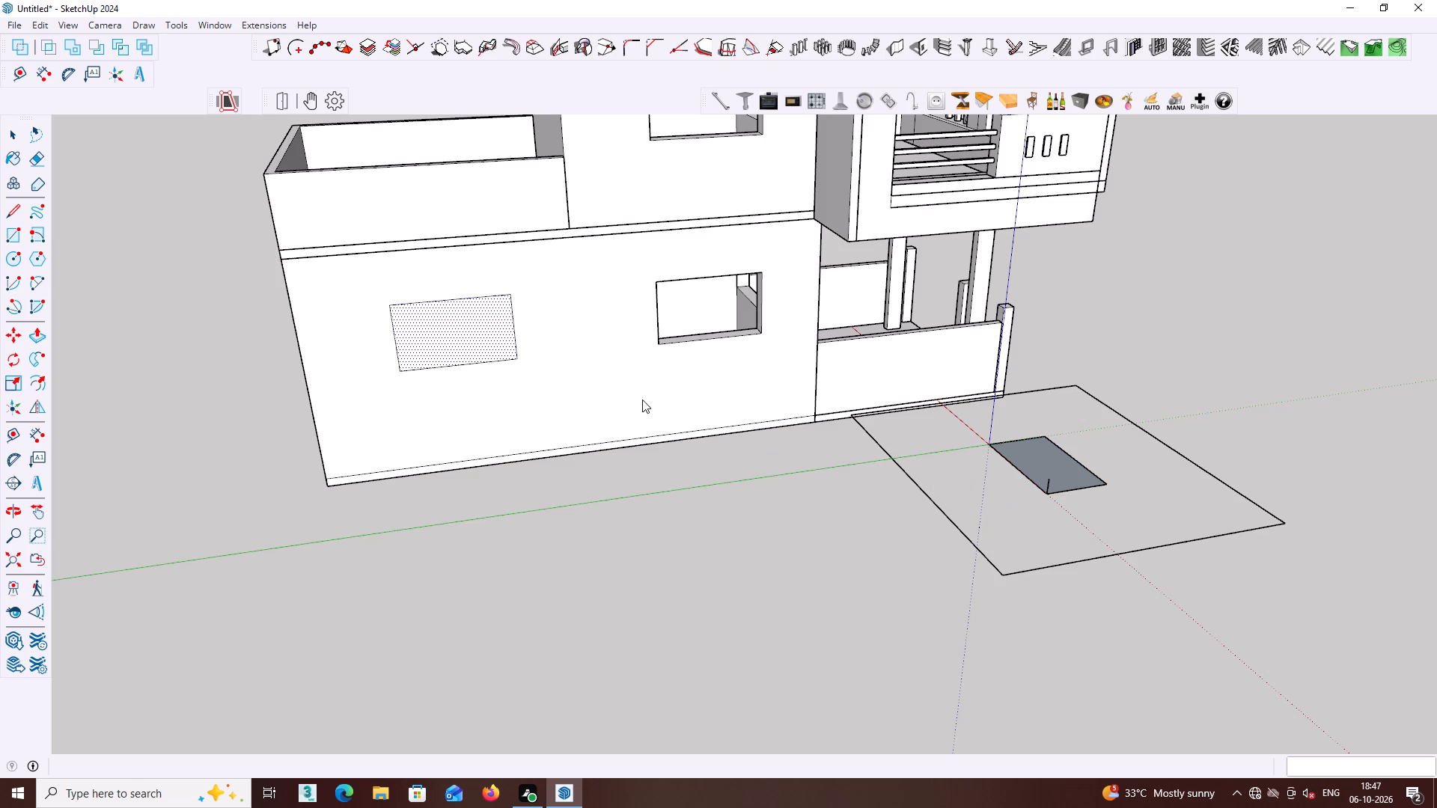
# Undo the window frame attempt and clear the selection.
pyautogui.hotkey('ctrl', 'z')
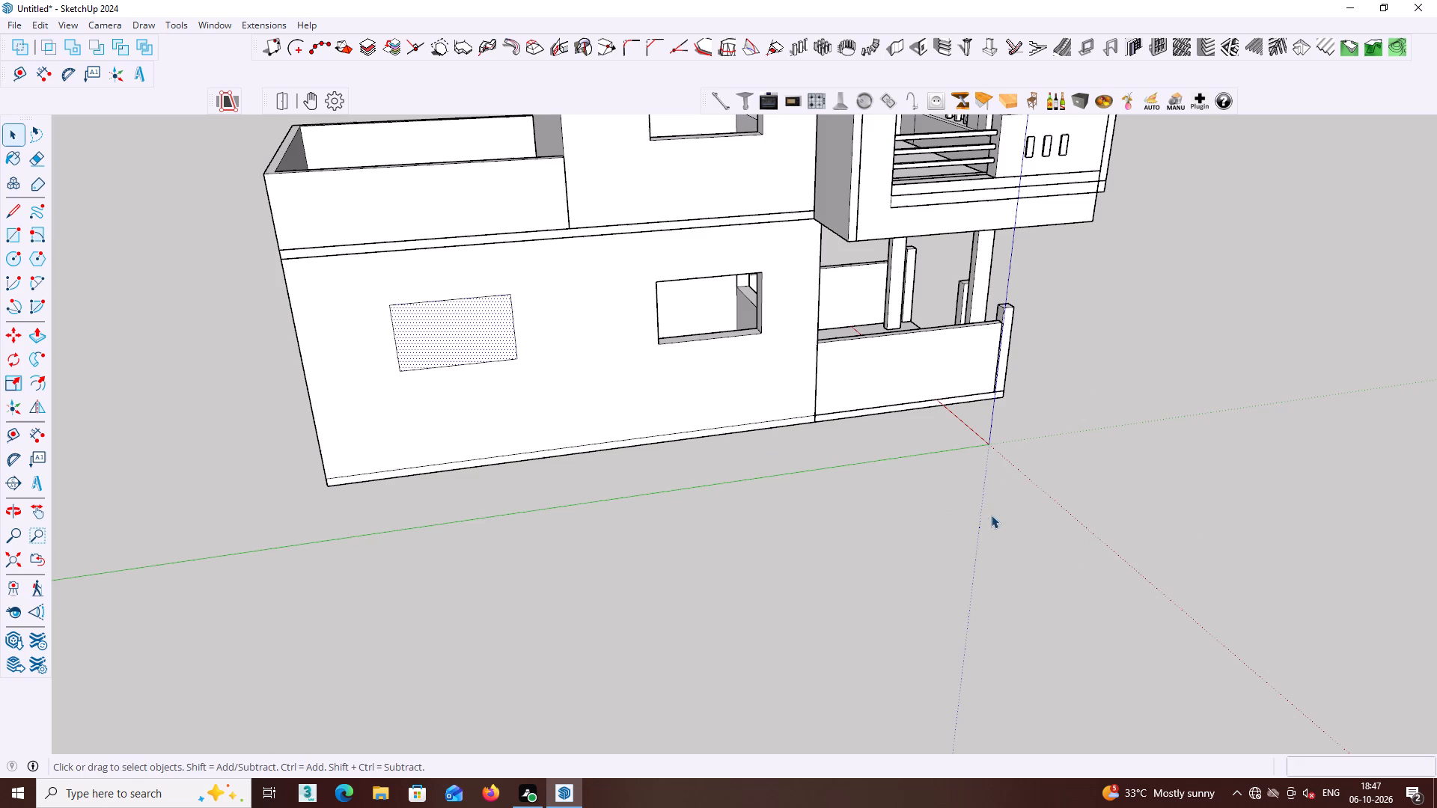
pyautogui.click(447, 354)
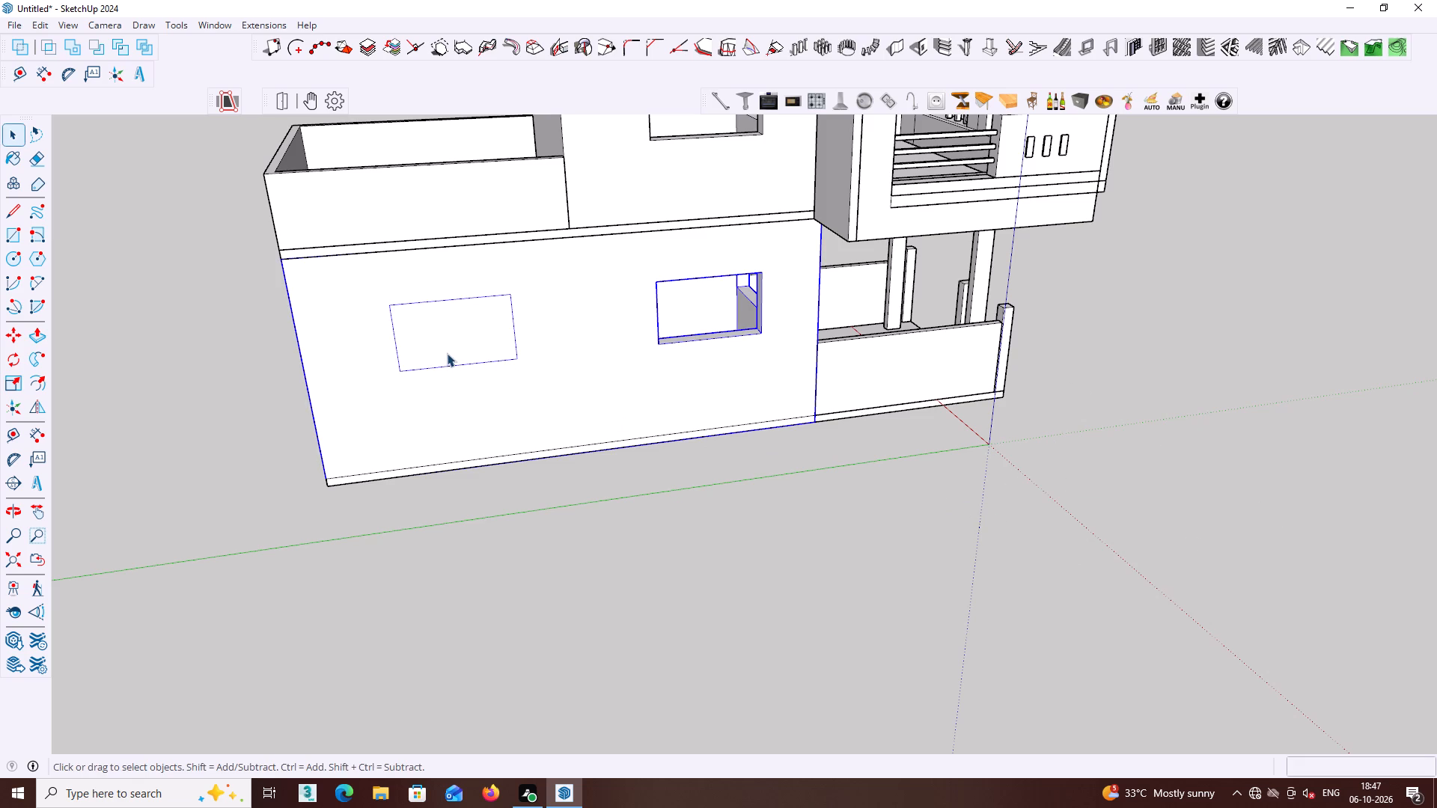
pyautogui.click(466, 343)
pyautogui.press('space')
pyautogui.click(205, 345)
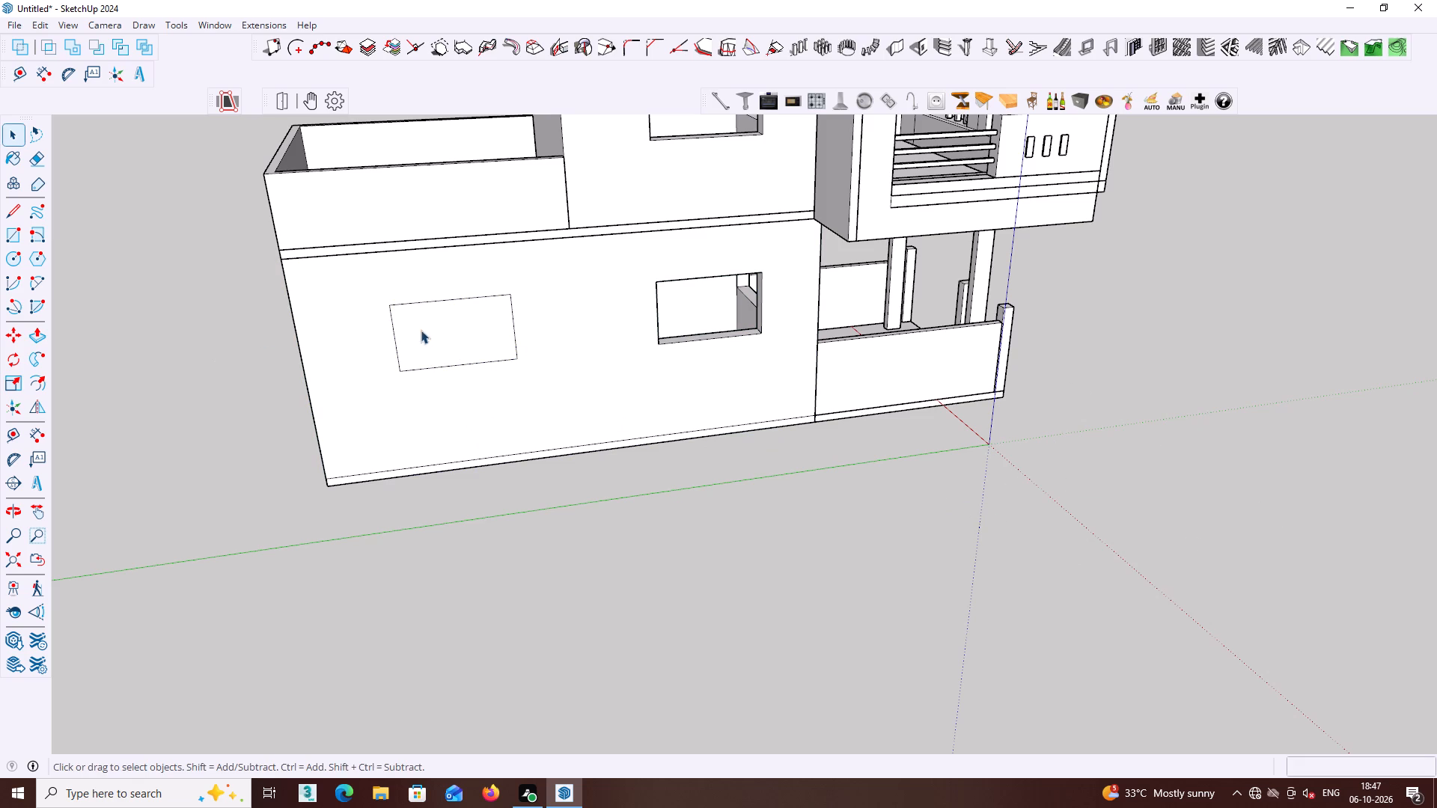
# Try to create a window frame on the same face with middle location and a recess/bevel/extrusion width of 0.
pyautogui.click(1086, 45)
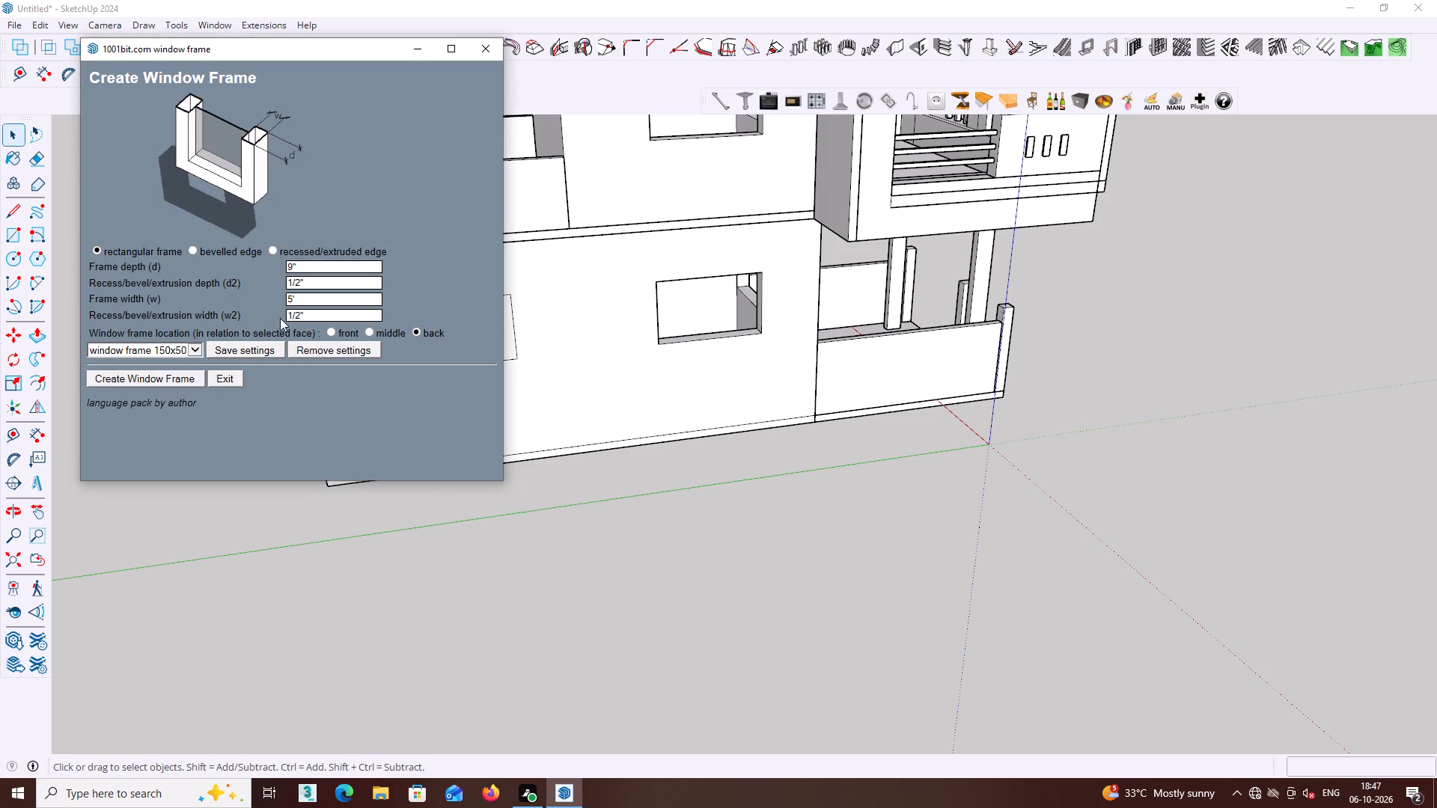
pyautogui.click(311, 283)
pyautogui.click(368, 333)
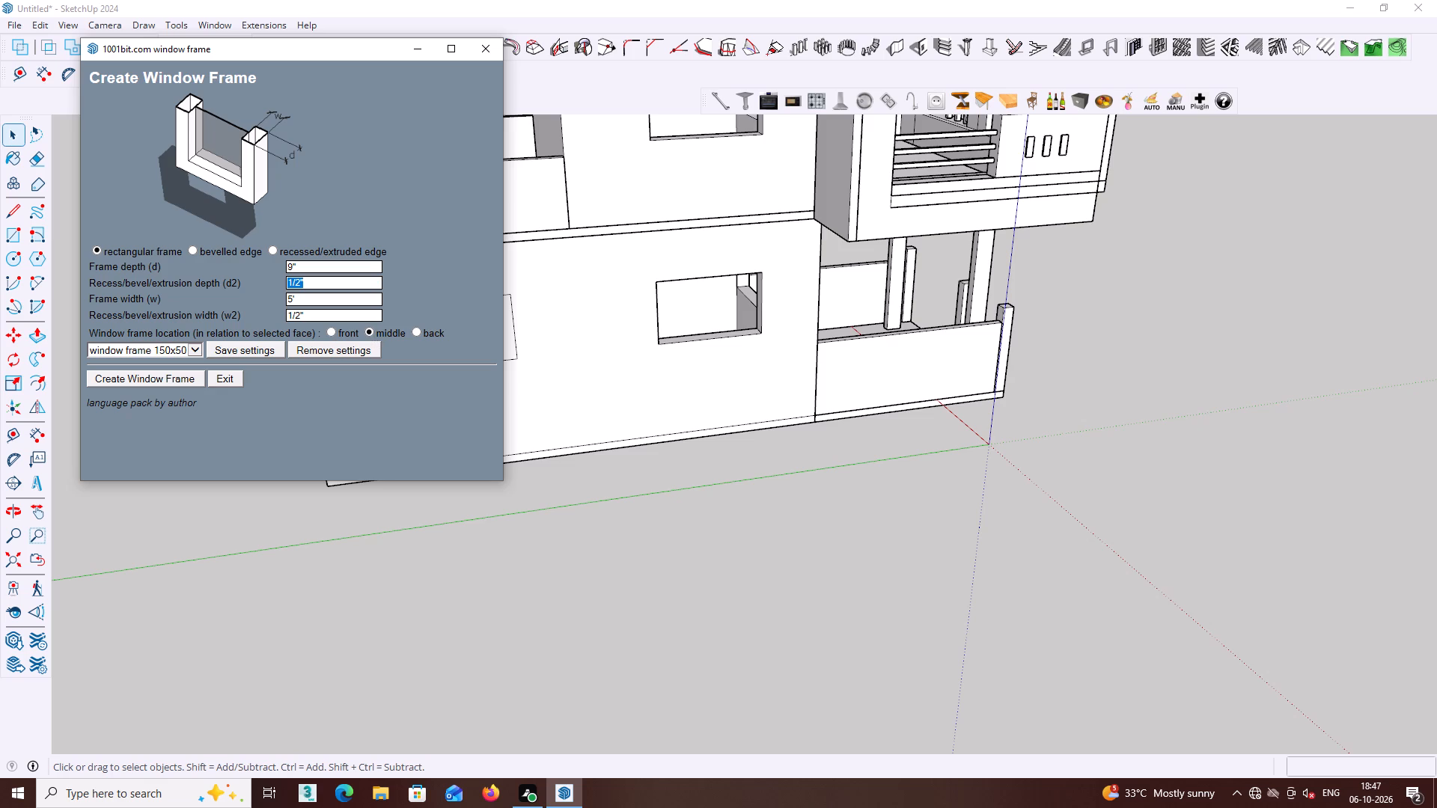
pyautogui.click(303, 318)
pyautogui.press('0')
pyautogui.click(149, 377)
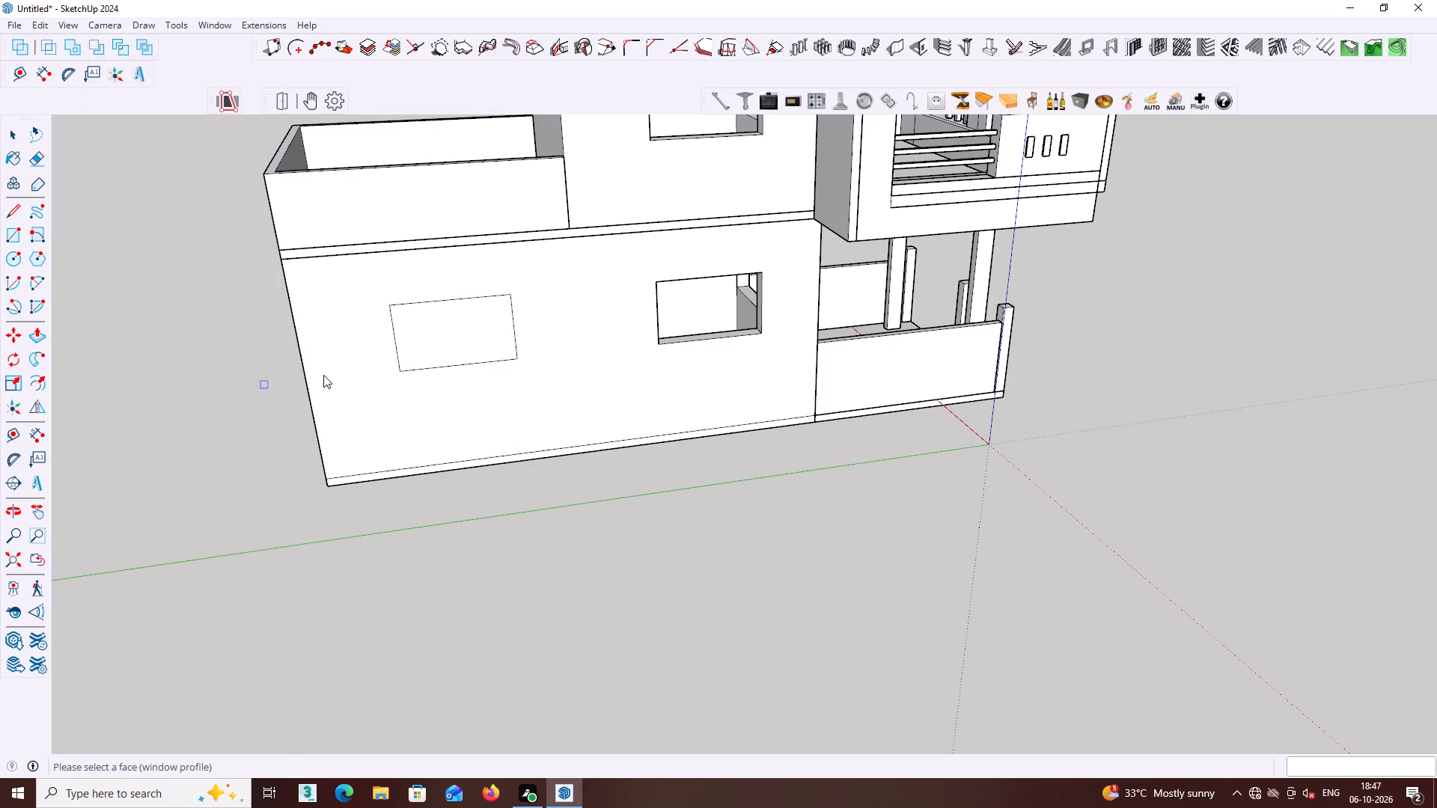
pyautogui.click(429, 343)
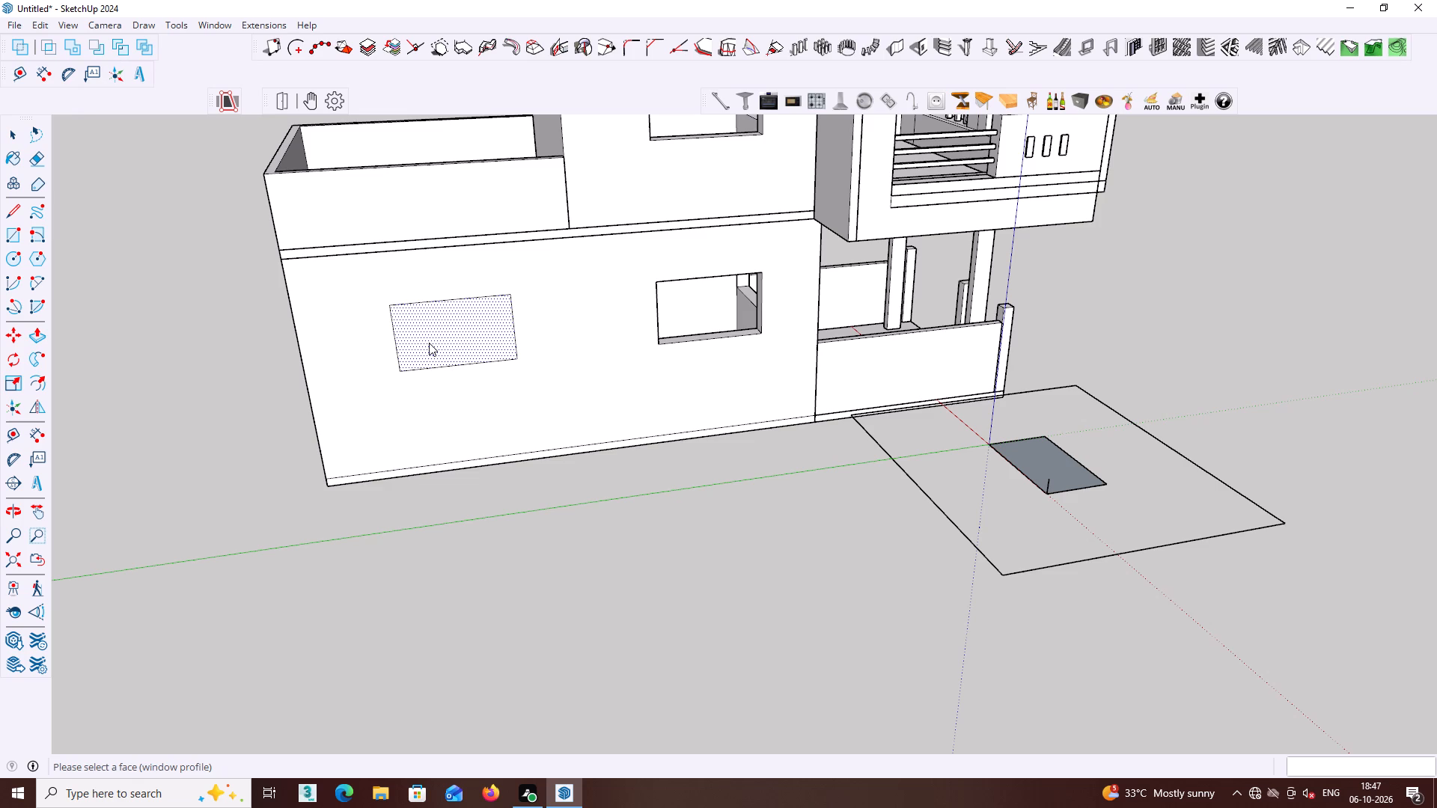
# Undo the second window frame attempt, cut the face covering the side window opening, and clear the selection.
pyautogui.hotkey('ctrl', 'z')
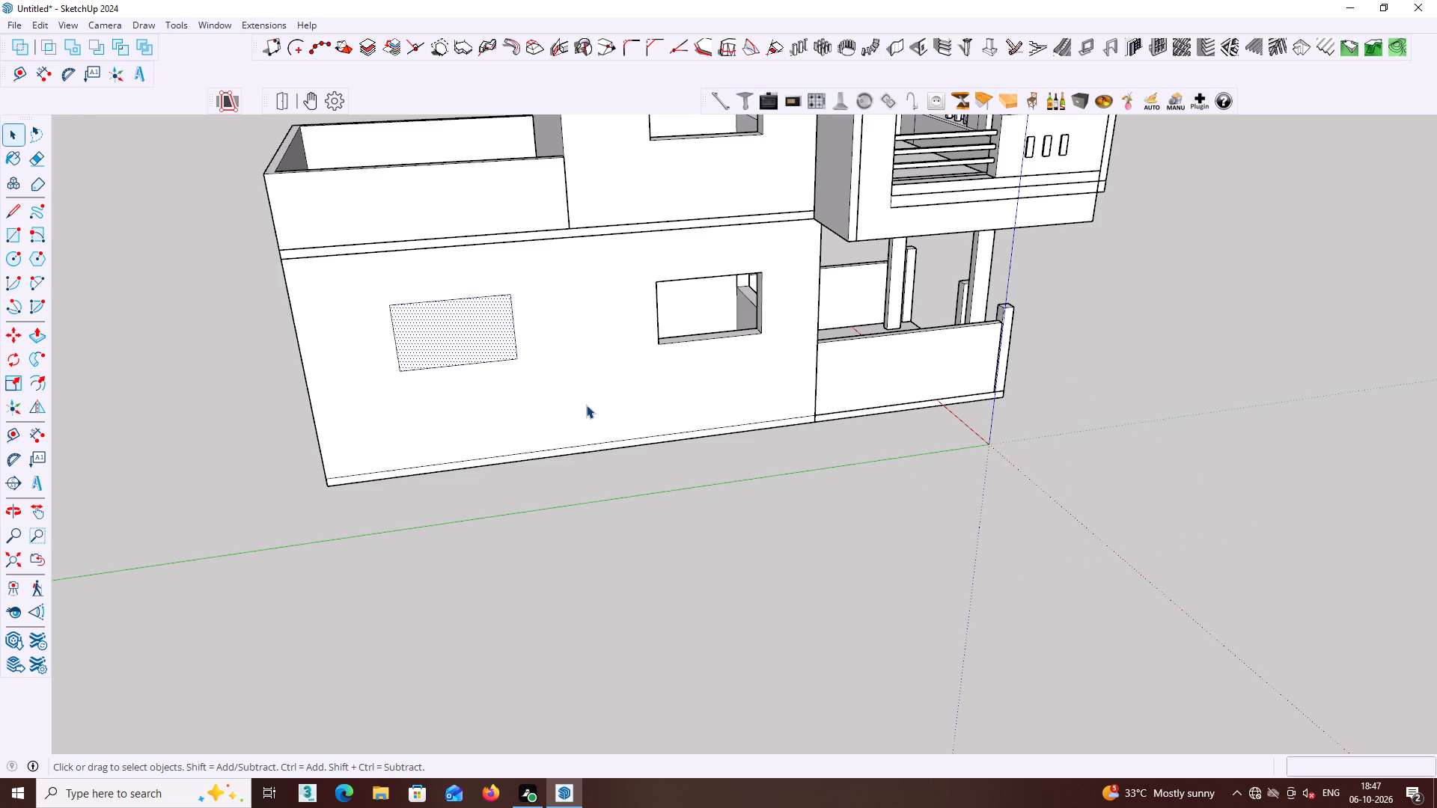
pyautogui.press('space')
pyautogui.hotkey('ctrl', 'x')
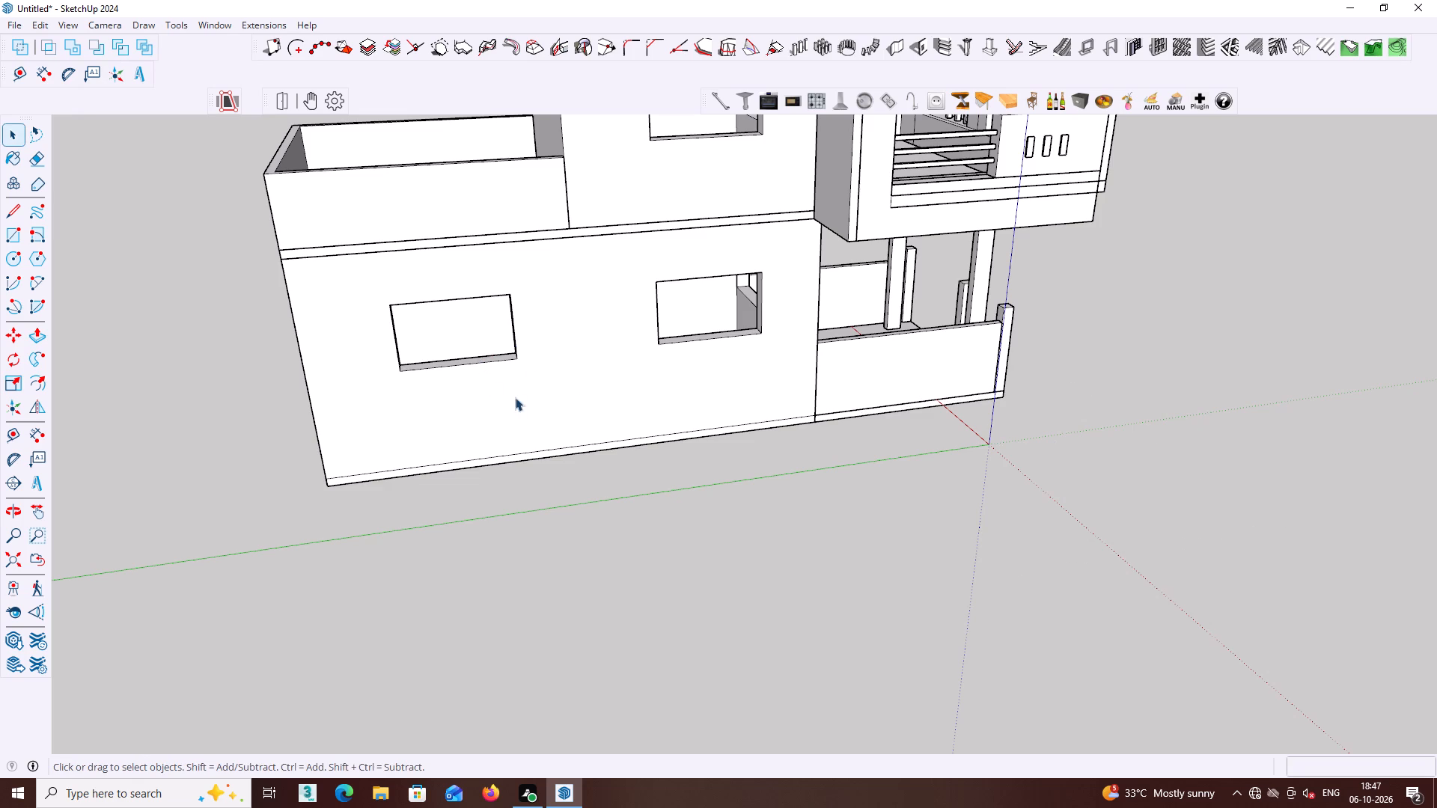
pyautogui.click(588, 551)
# Examine the whole house from the front, underside, side and rear, with attention to the side wall window openings.
pyautogui.moveTo(627, 521); pyautogui.dragTo(242, 456, button='middle')
pyautogui.scroll(-4, 504, 450)
pyautogui.moveTo(656, 346); pyautogui.dragTo(493, 343, button='middle')
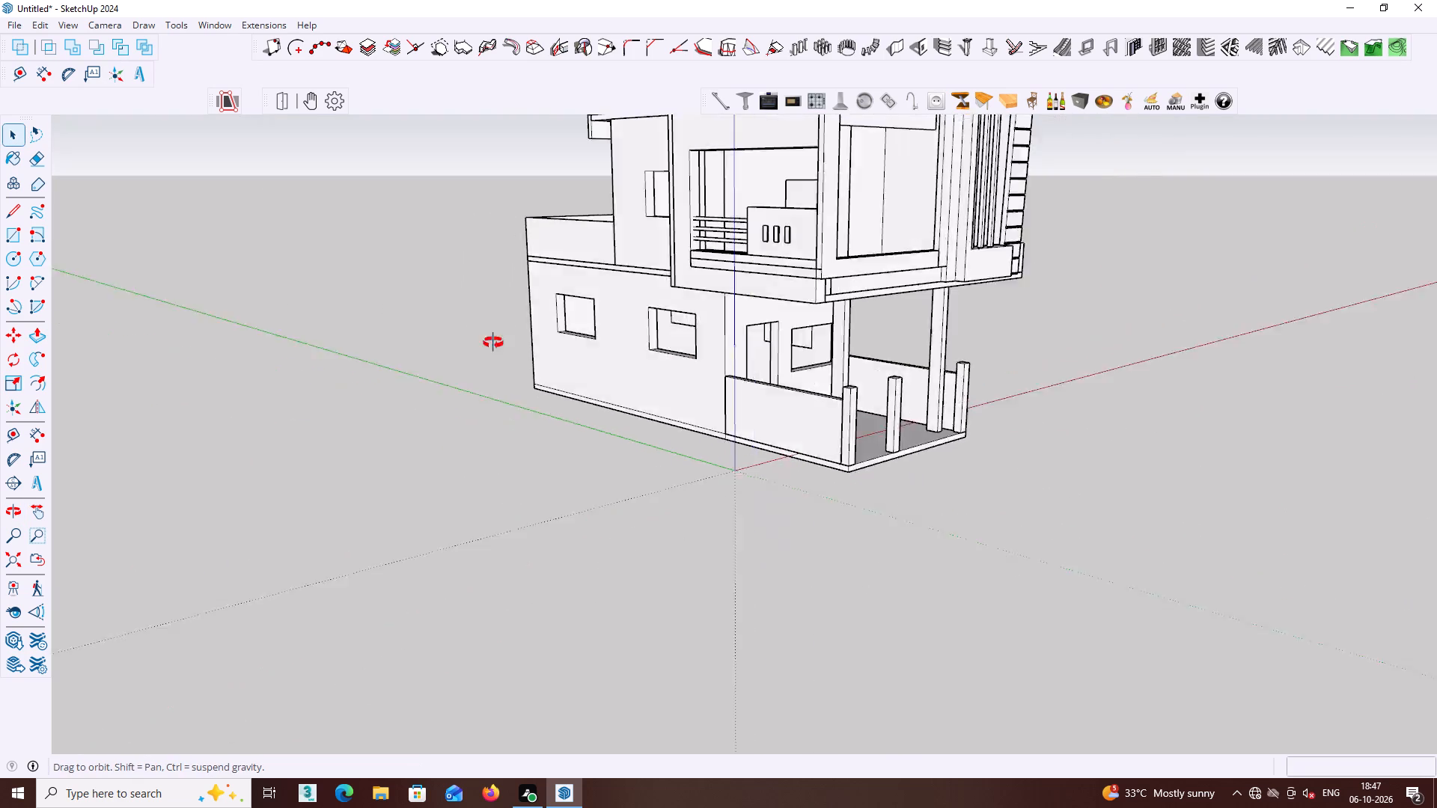
pyautogui.moveTo(493, 343); pyautogui.dragTo(472, 147, button='middle')
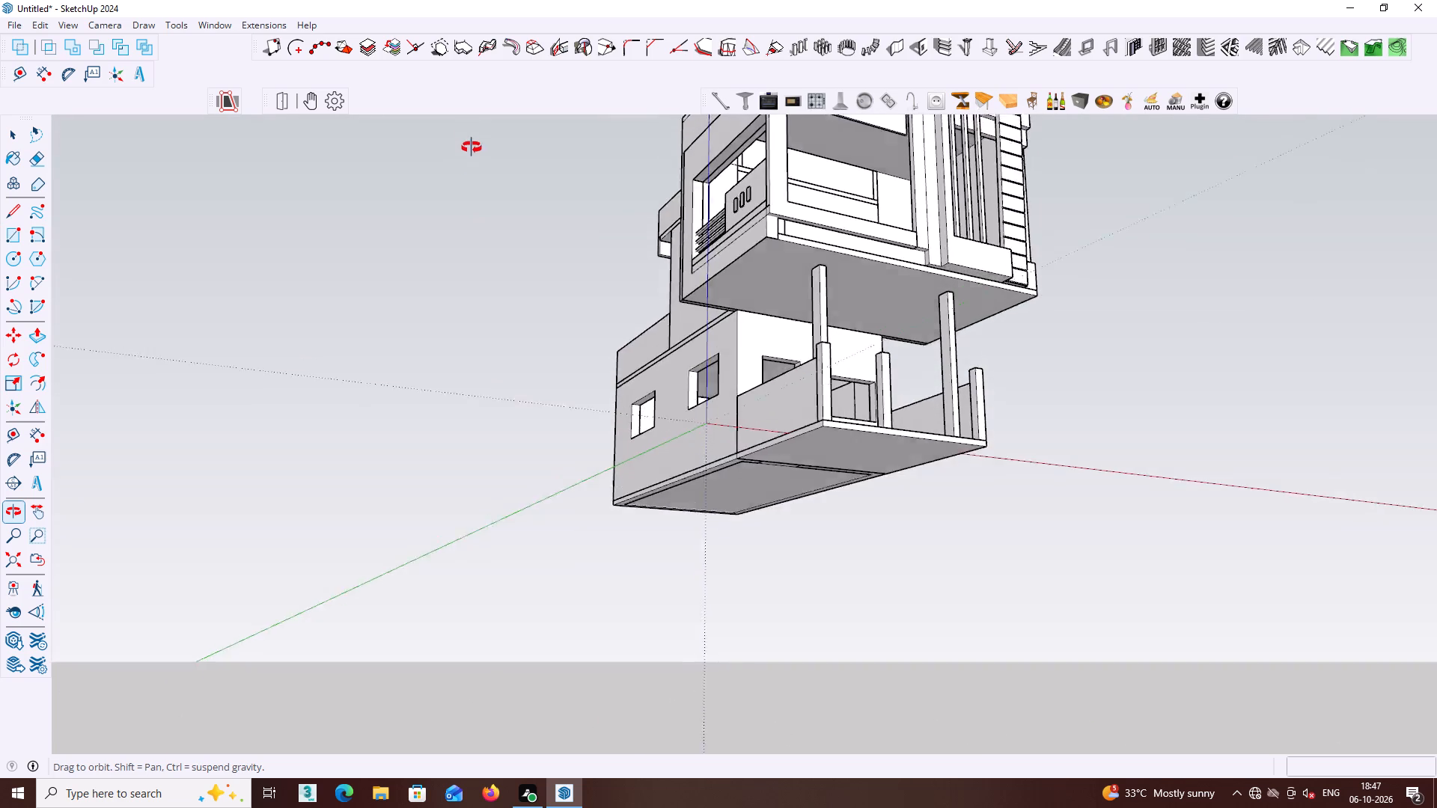
pyautogui.moveTo(472, 147); pyautogui.dragTo(885, 492, button='middle')
pyautogui.moveTo(549, 430); pyautogui.dragTo(715, 444, button='middle')
pyautogui.scroll(-1, 699, 433)
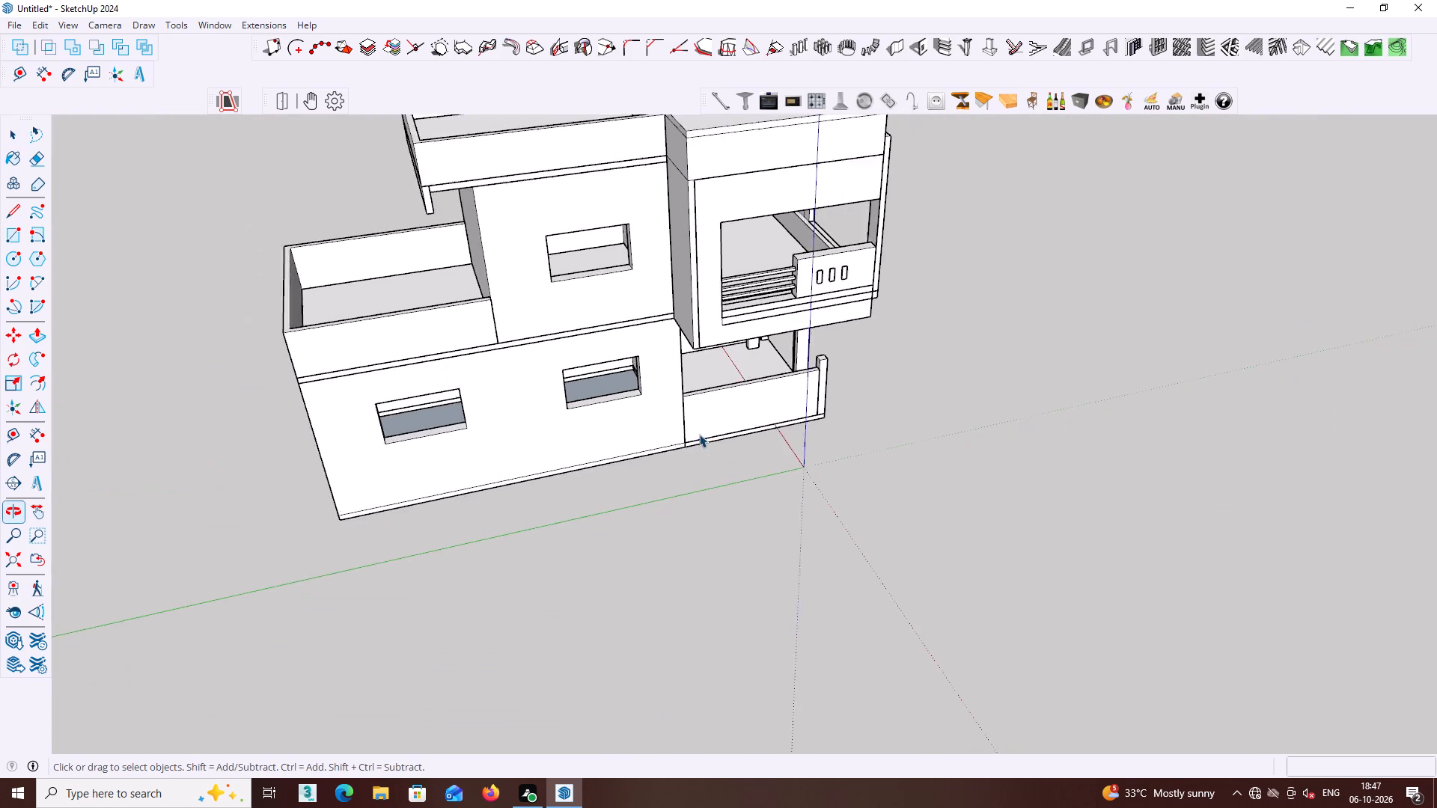
pyautogui.scroll(-2, 699, 434)
pyautogui.click(532, 423)
pyautogui.moveTo(547, 425); pyautogui.dragTo(730, 343, button='middle')
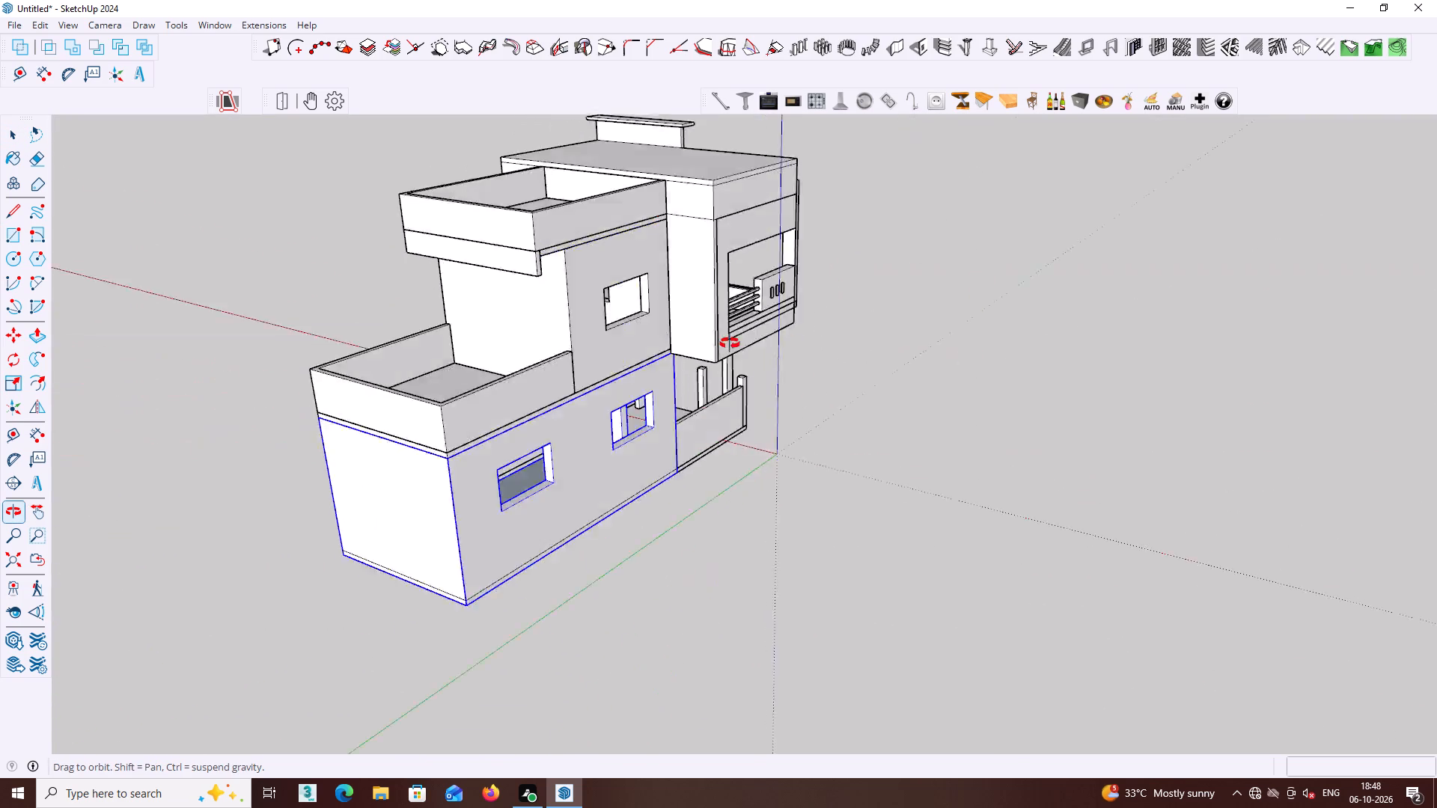
pyautogui.moveTo(730, 343); pyautogui.dragTo(388, 393, button='middle')
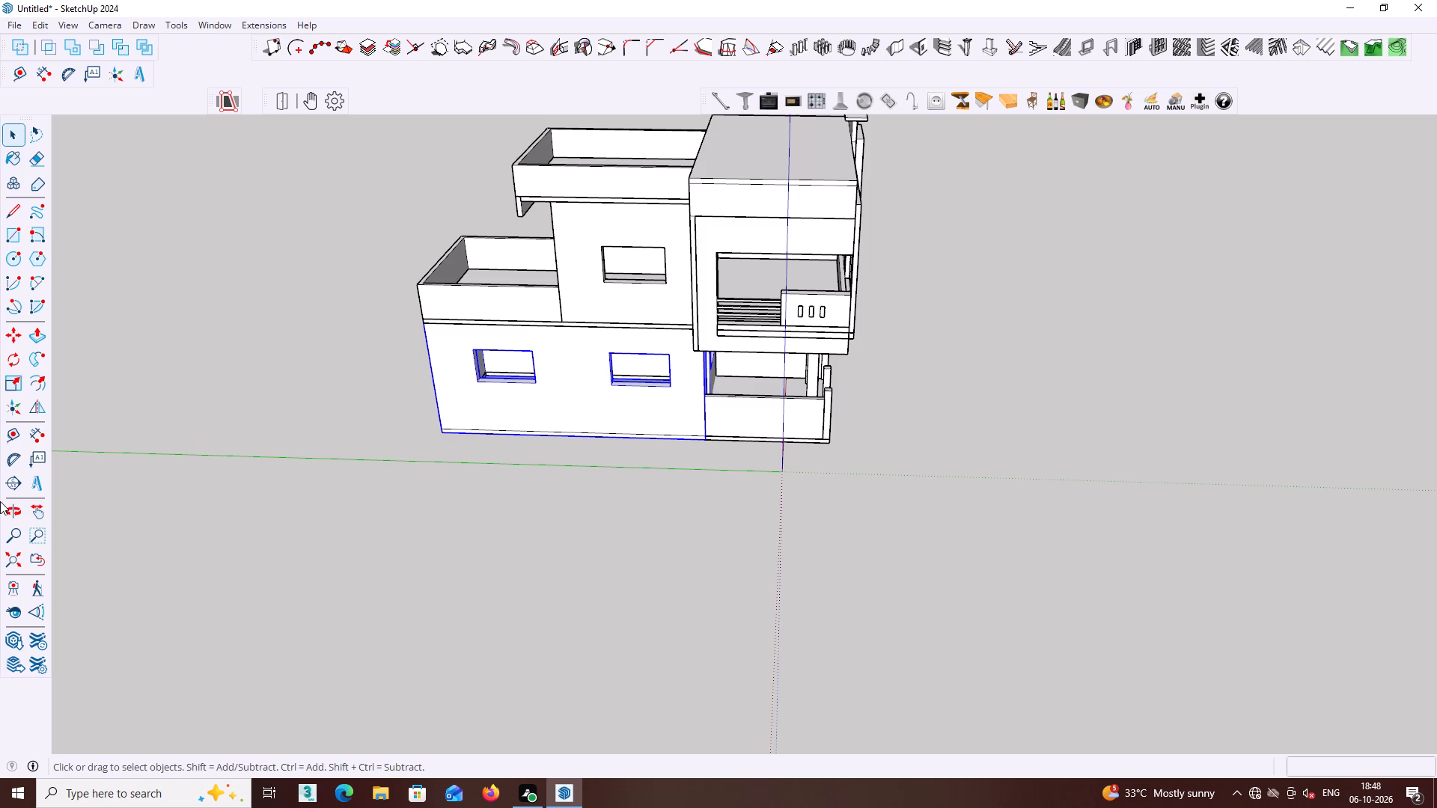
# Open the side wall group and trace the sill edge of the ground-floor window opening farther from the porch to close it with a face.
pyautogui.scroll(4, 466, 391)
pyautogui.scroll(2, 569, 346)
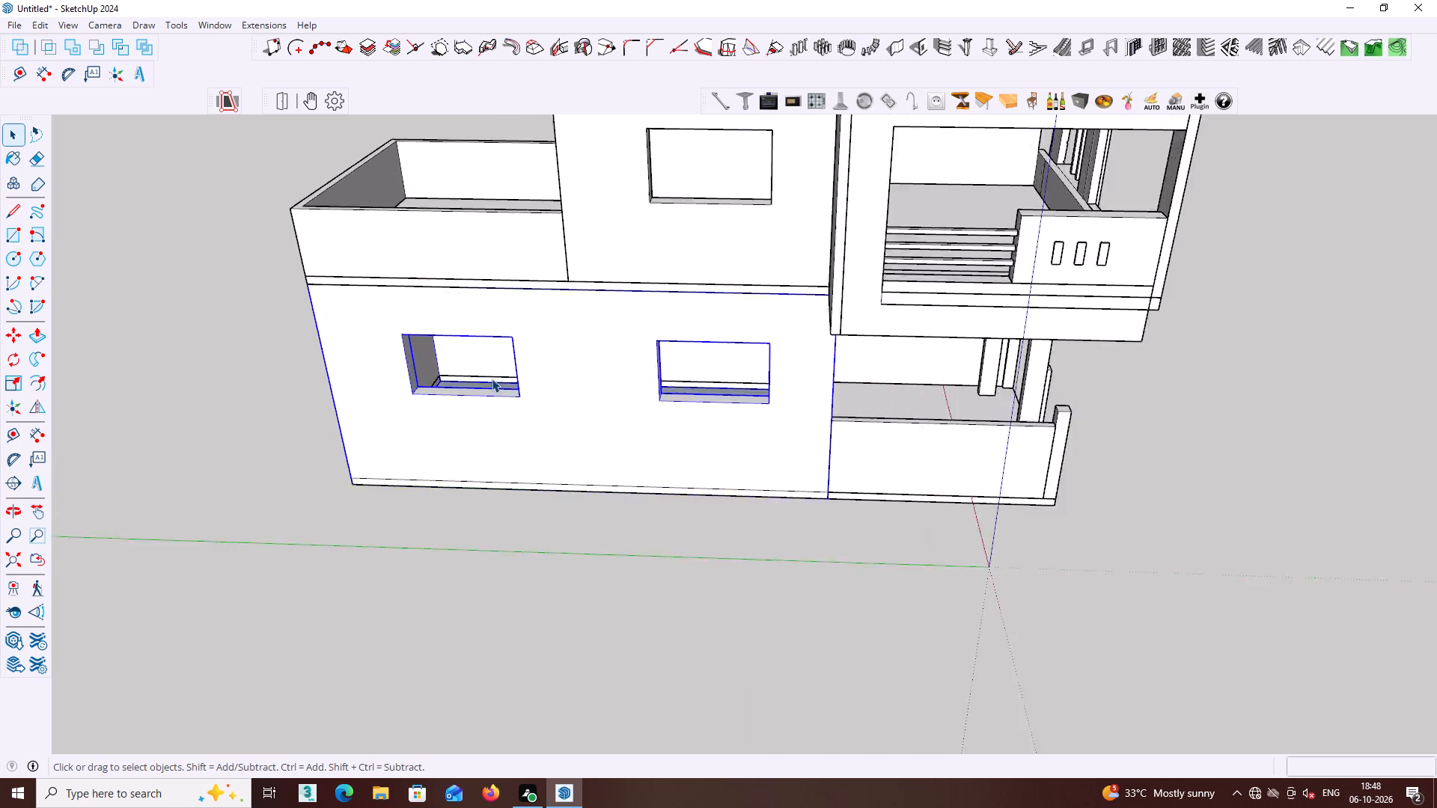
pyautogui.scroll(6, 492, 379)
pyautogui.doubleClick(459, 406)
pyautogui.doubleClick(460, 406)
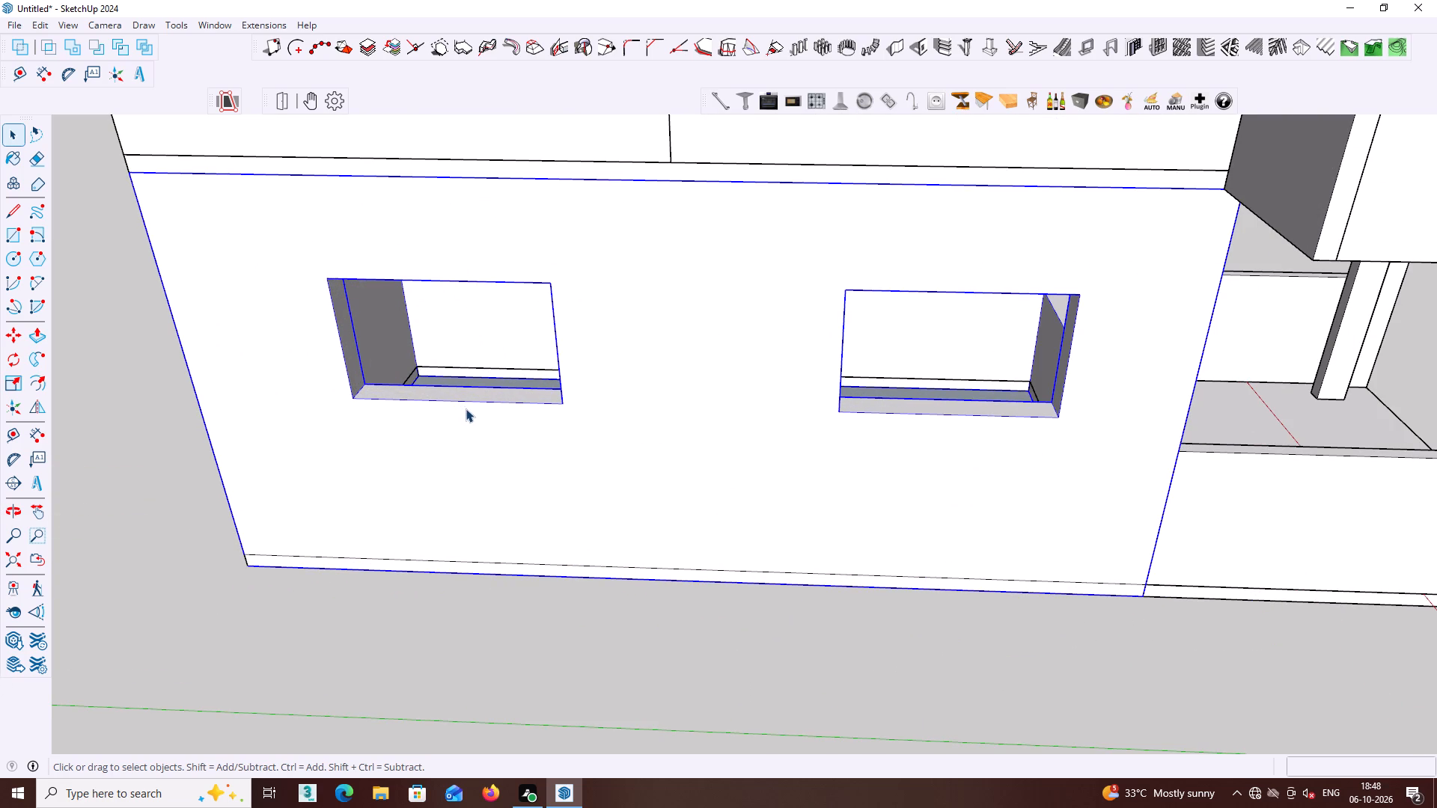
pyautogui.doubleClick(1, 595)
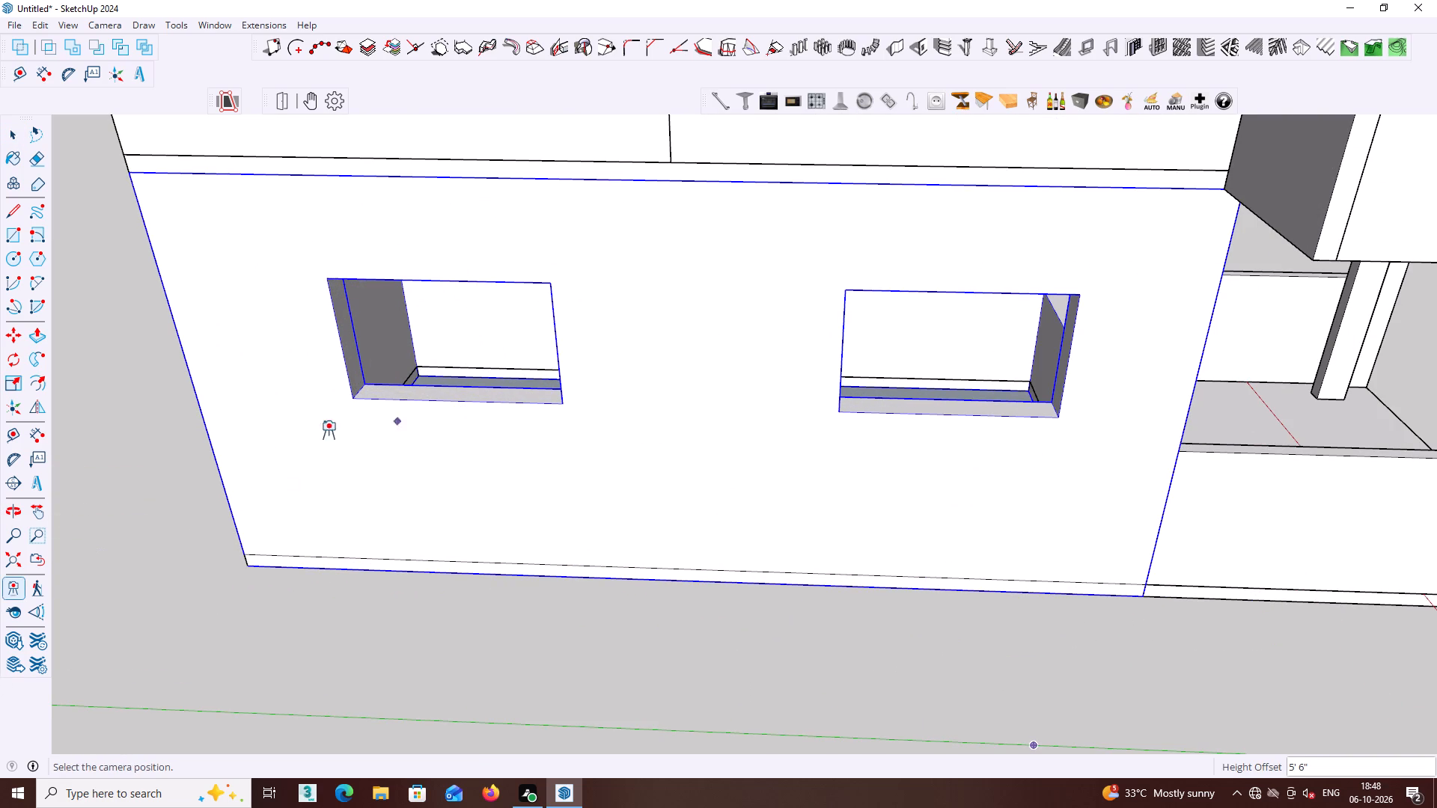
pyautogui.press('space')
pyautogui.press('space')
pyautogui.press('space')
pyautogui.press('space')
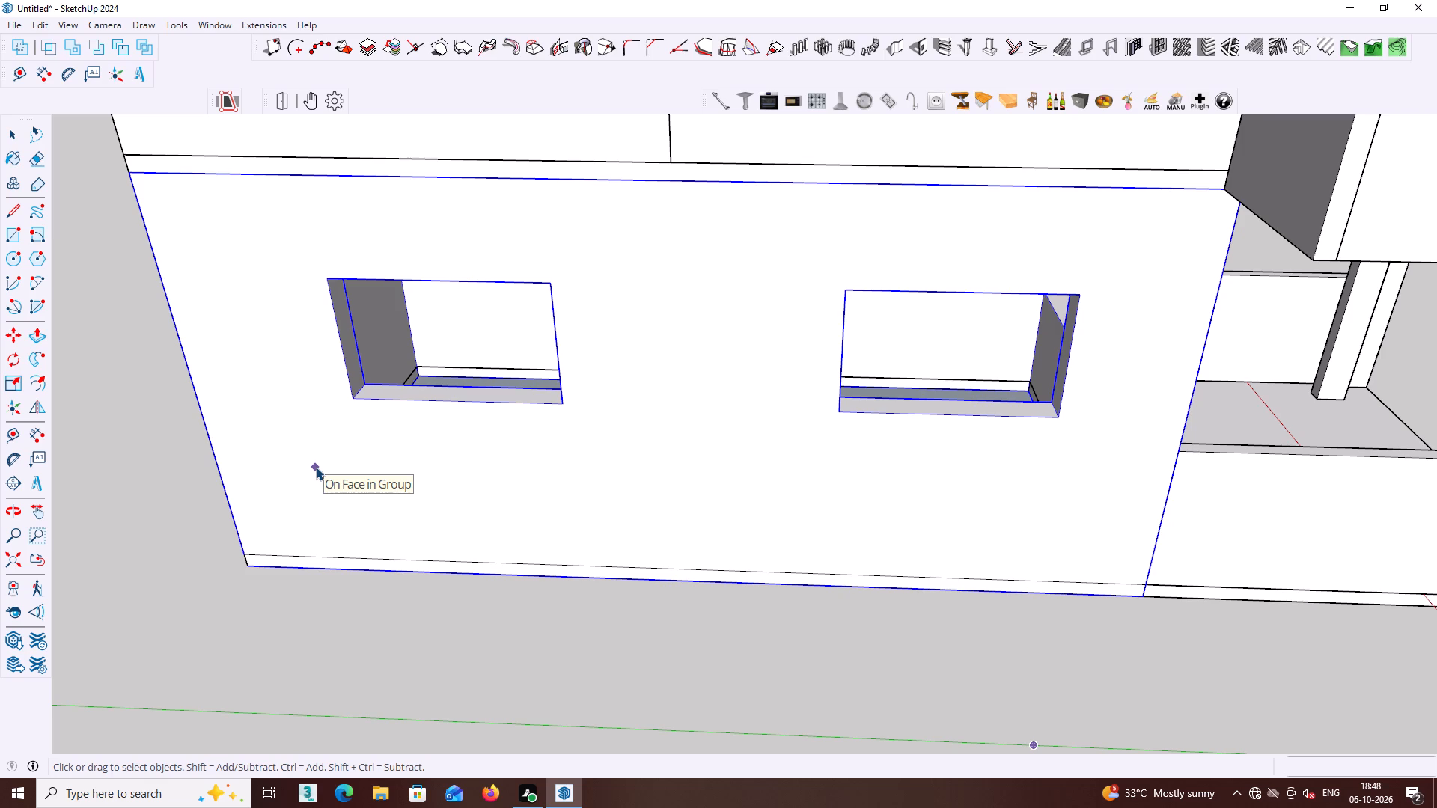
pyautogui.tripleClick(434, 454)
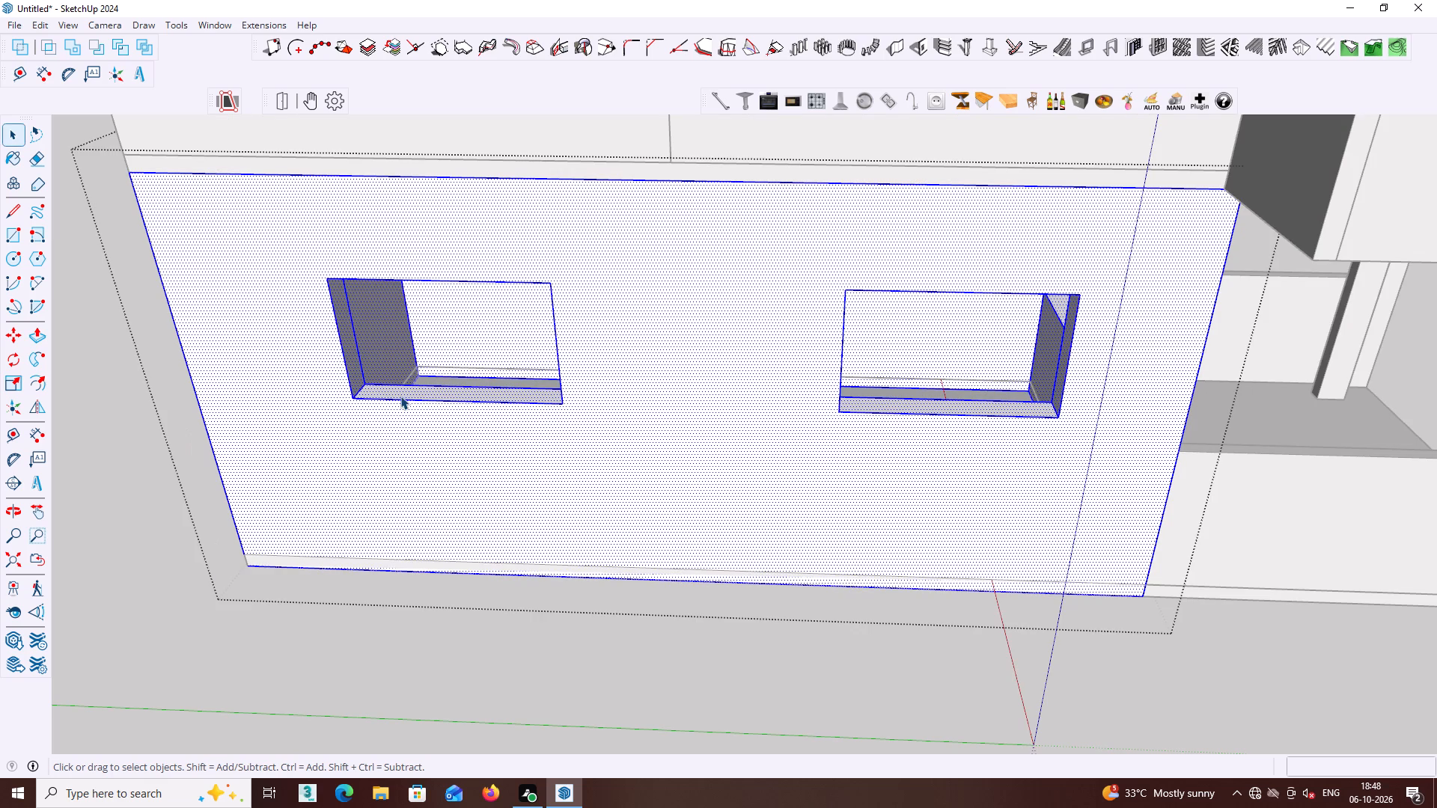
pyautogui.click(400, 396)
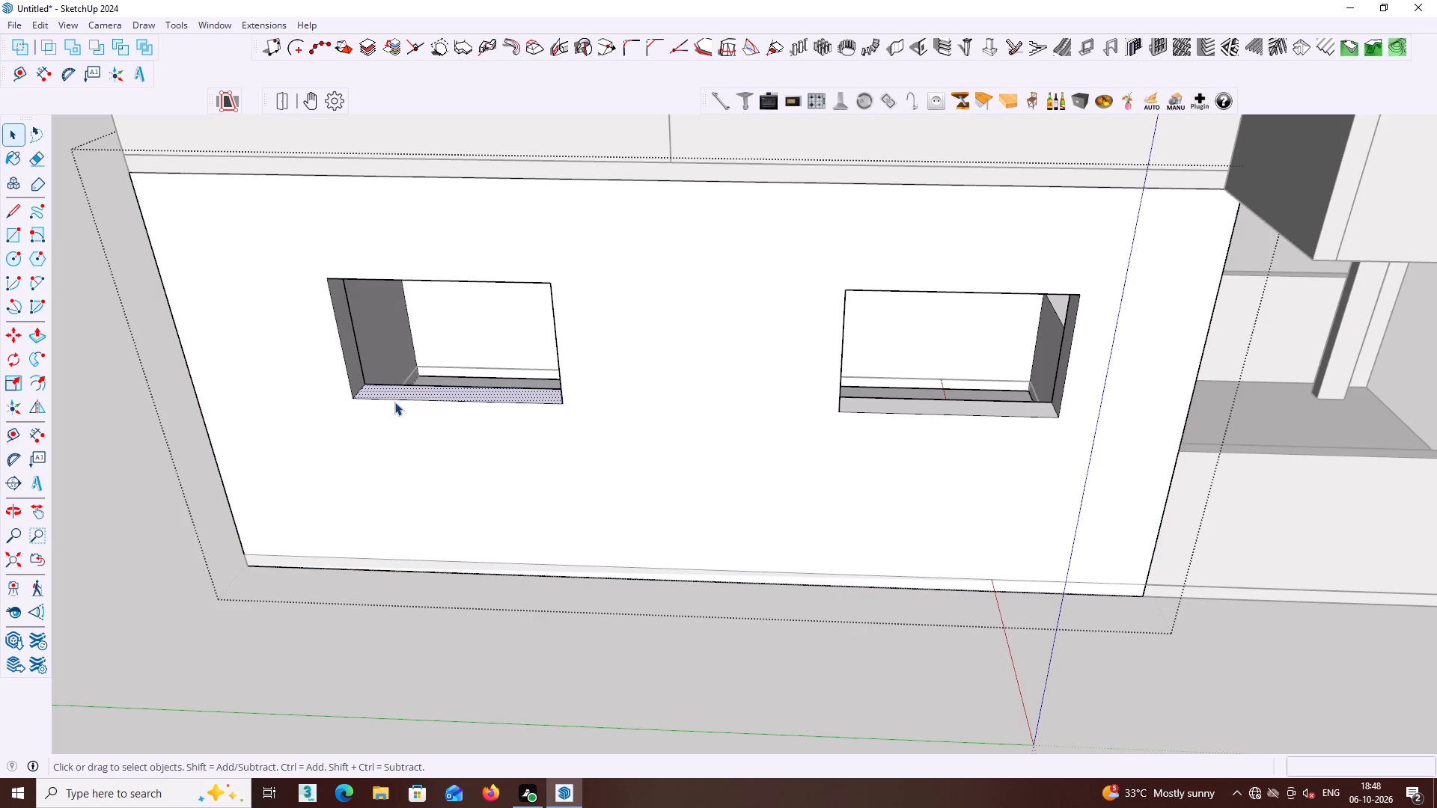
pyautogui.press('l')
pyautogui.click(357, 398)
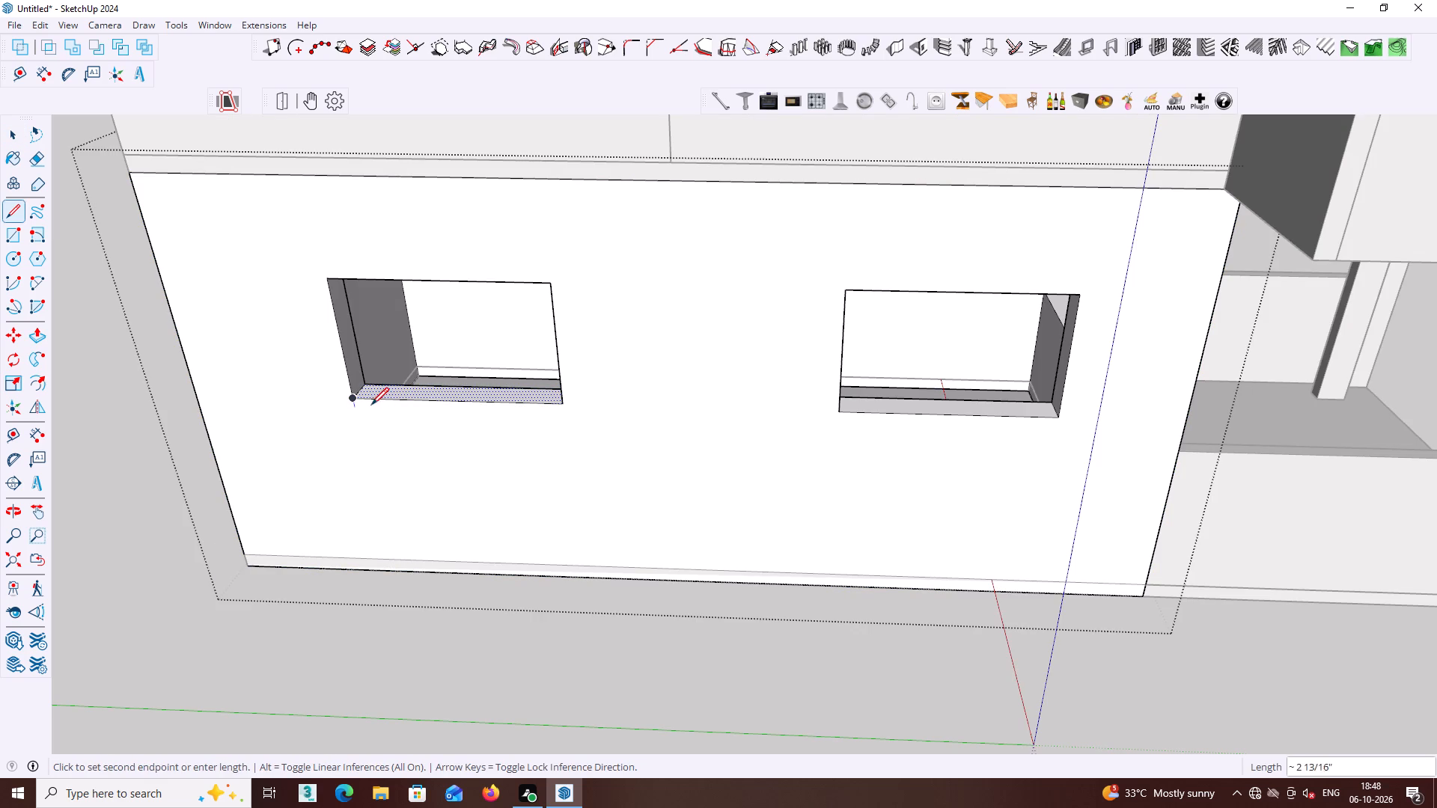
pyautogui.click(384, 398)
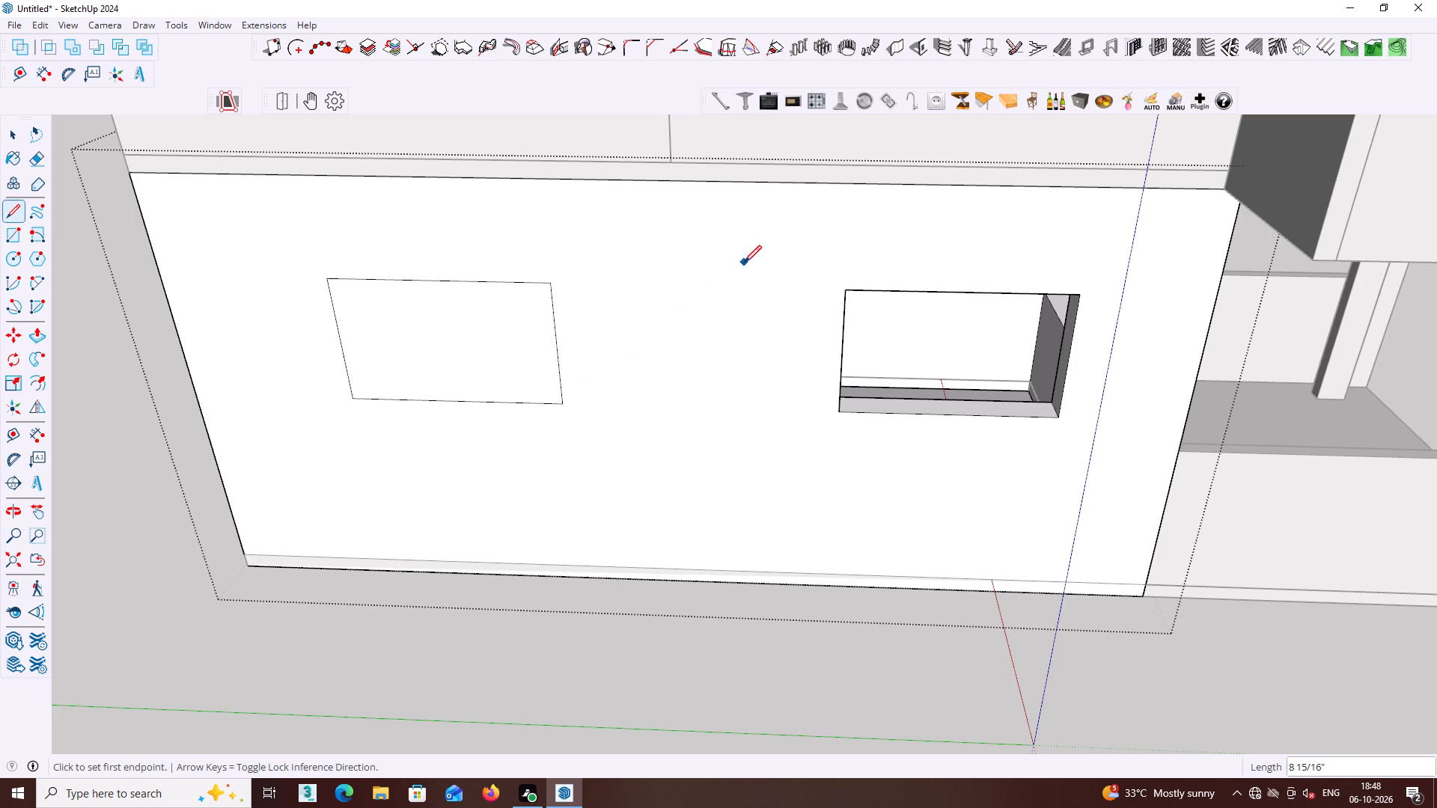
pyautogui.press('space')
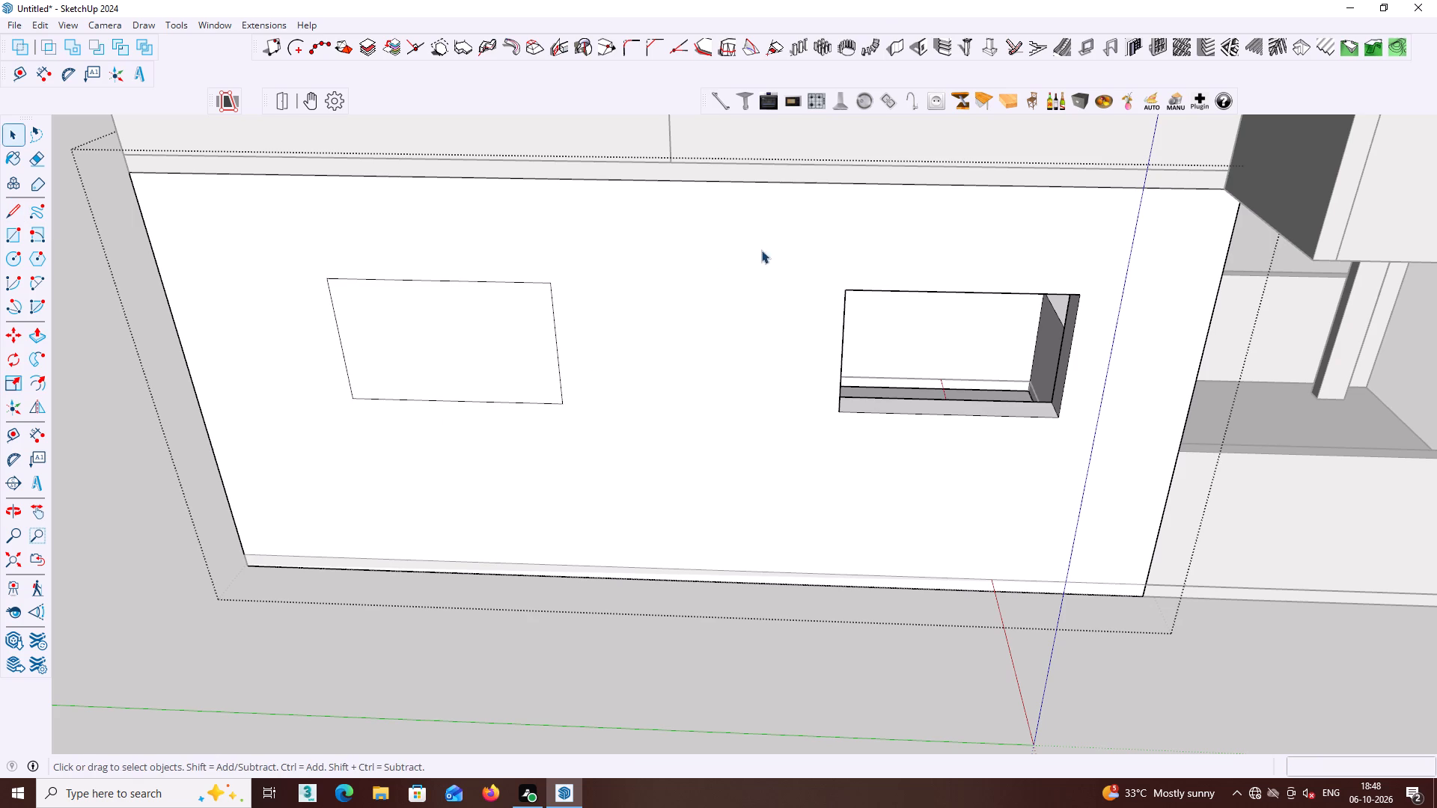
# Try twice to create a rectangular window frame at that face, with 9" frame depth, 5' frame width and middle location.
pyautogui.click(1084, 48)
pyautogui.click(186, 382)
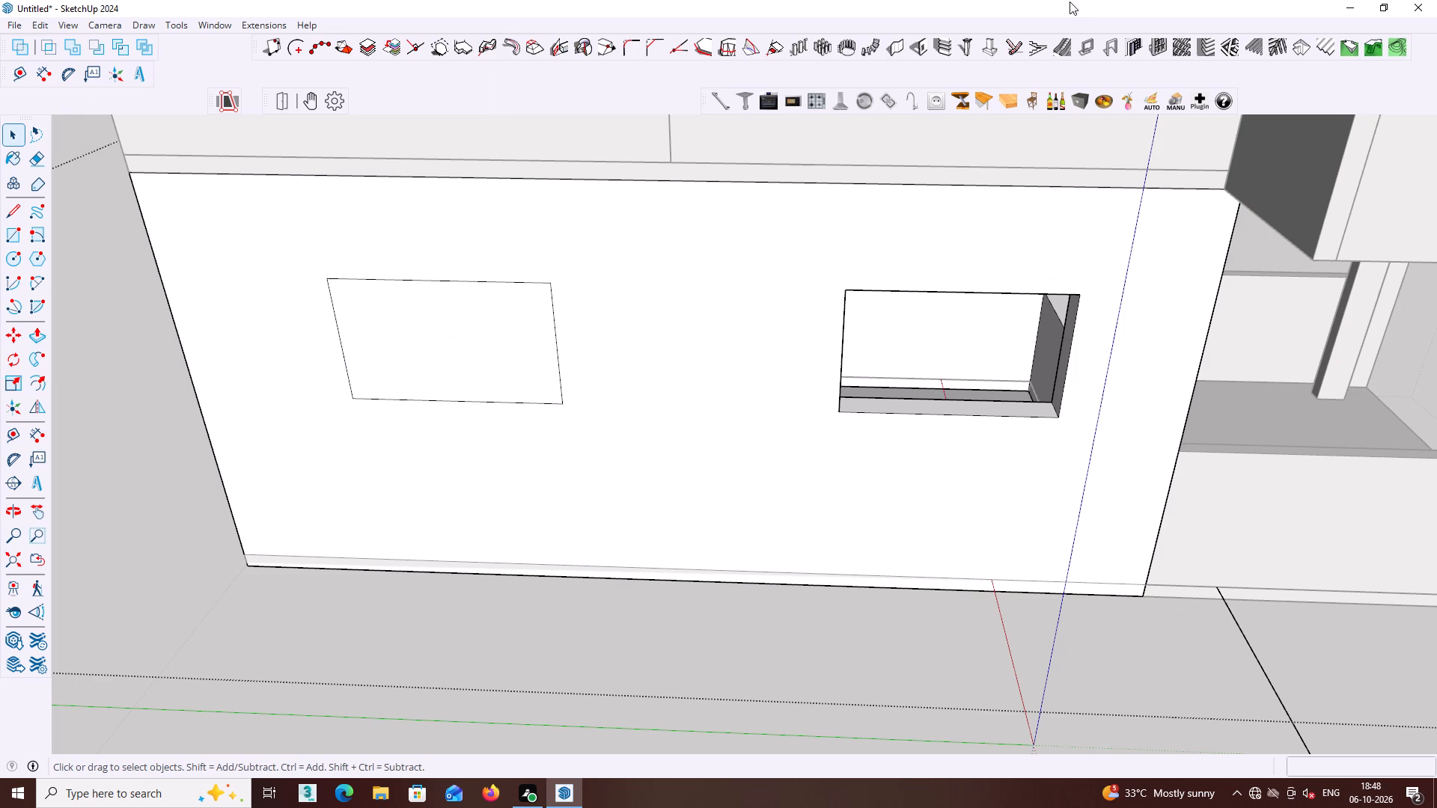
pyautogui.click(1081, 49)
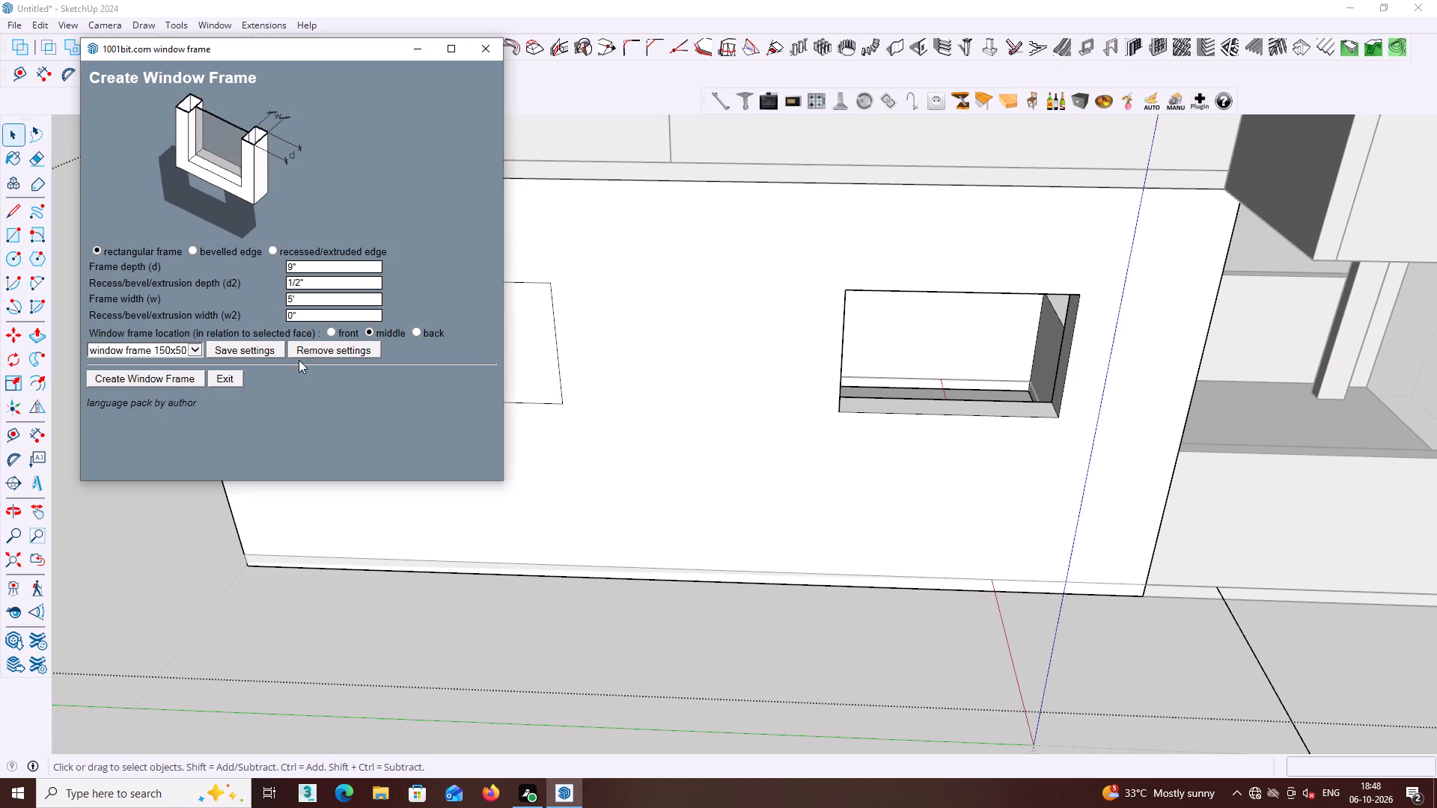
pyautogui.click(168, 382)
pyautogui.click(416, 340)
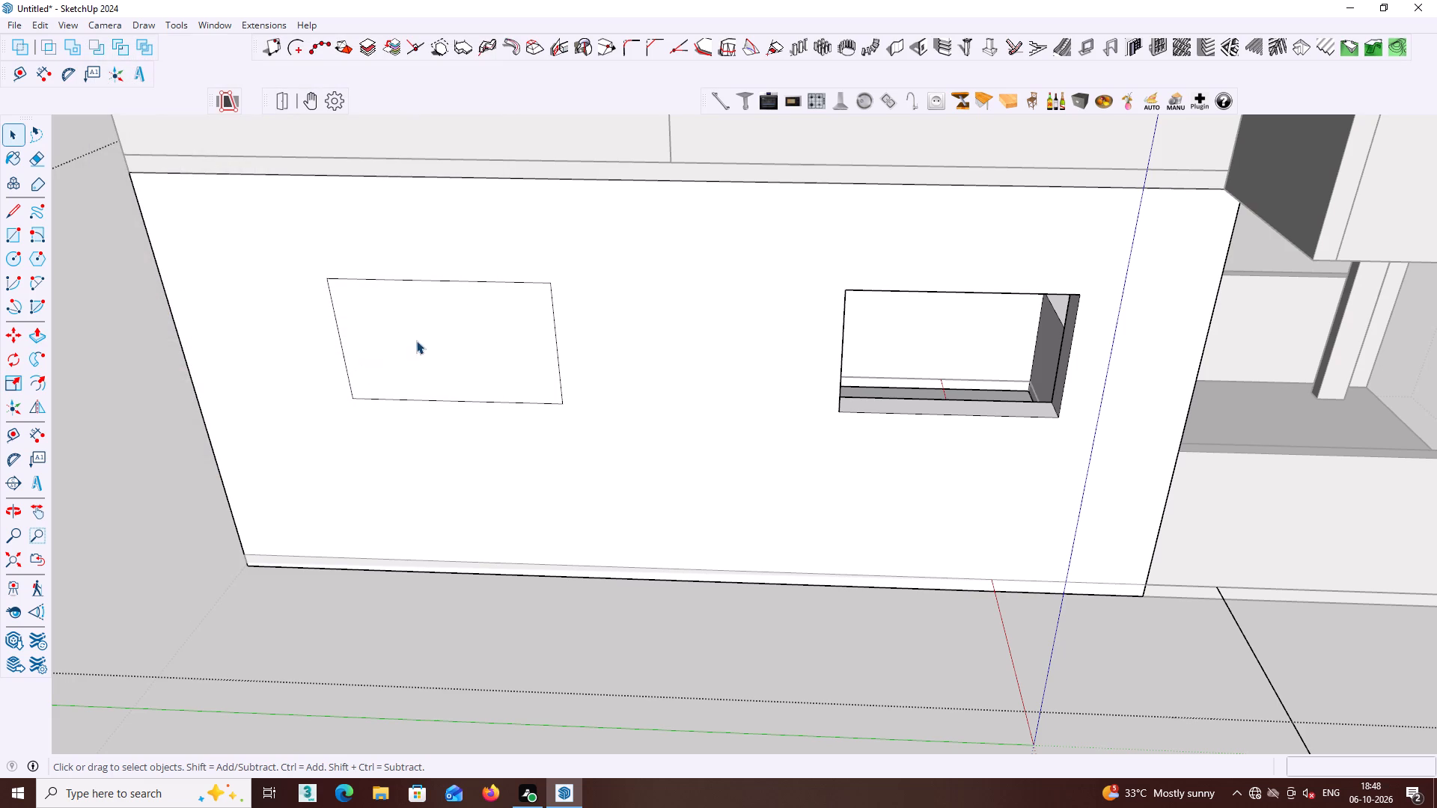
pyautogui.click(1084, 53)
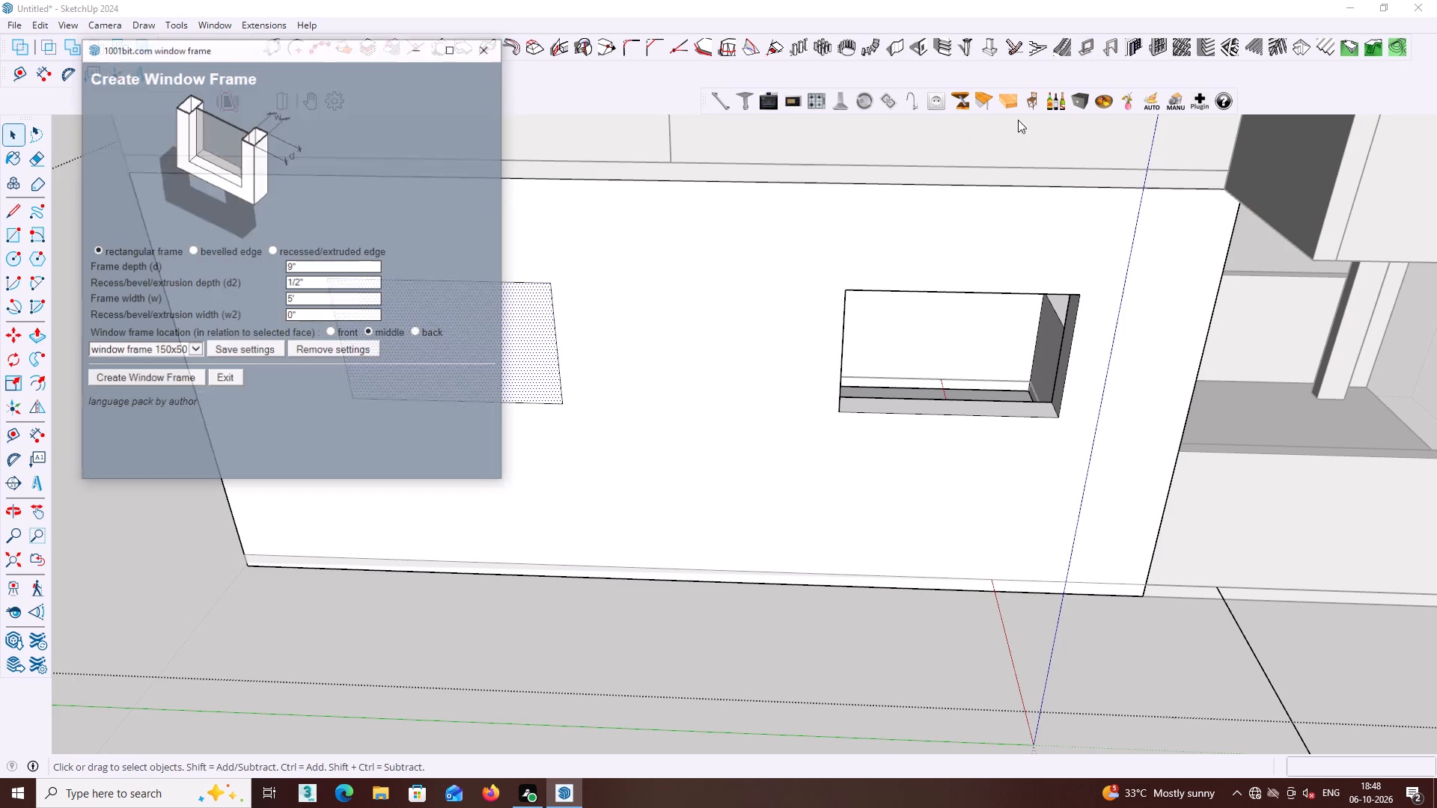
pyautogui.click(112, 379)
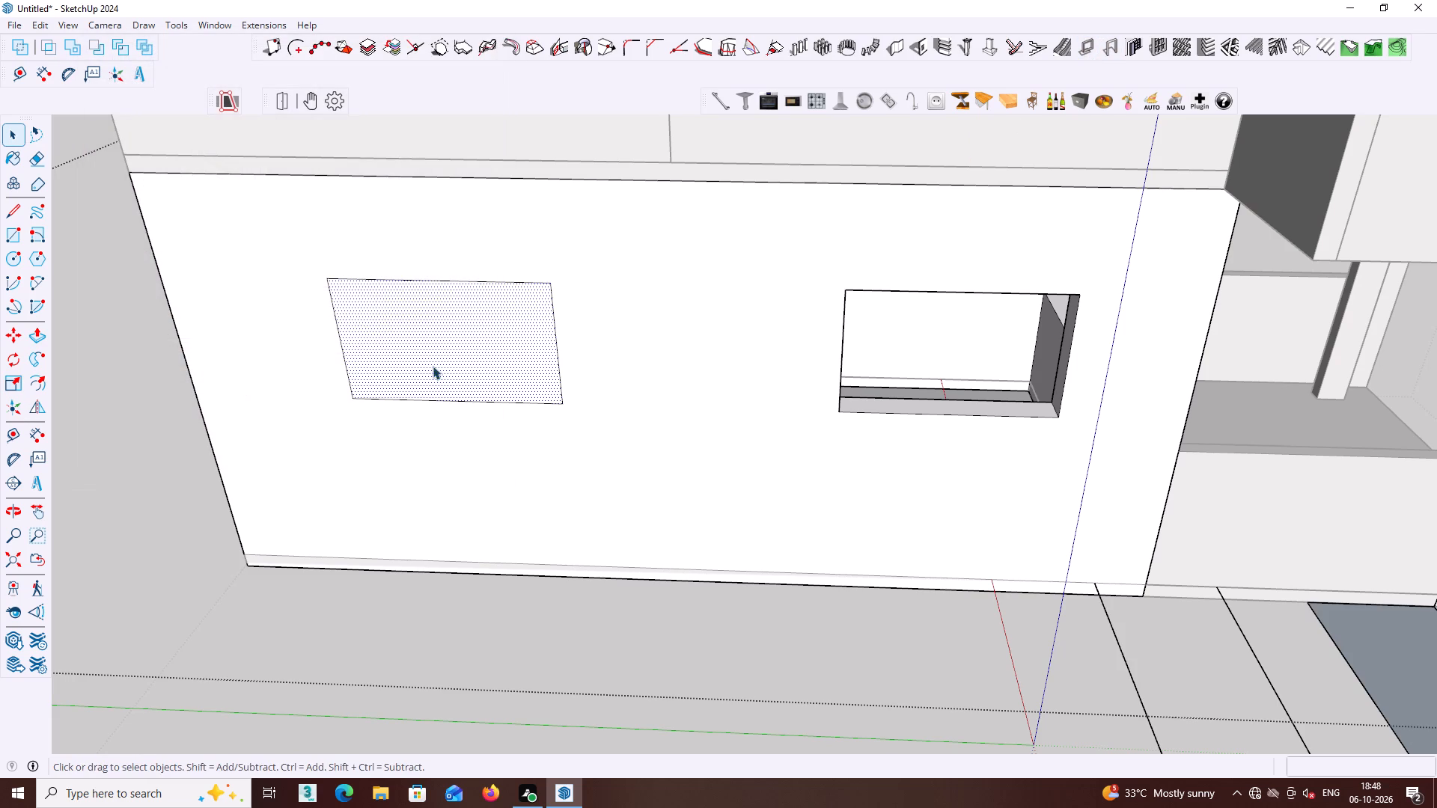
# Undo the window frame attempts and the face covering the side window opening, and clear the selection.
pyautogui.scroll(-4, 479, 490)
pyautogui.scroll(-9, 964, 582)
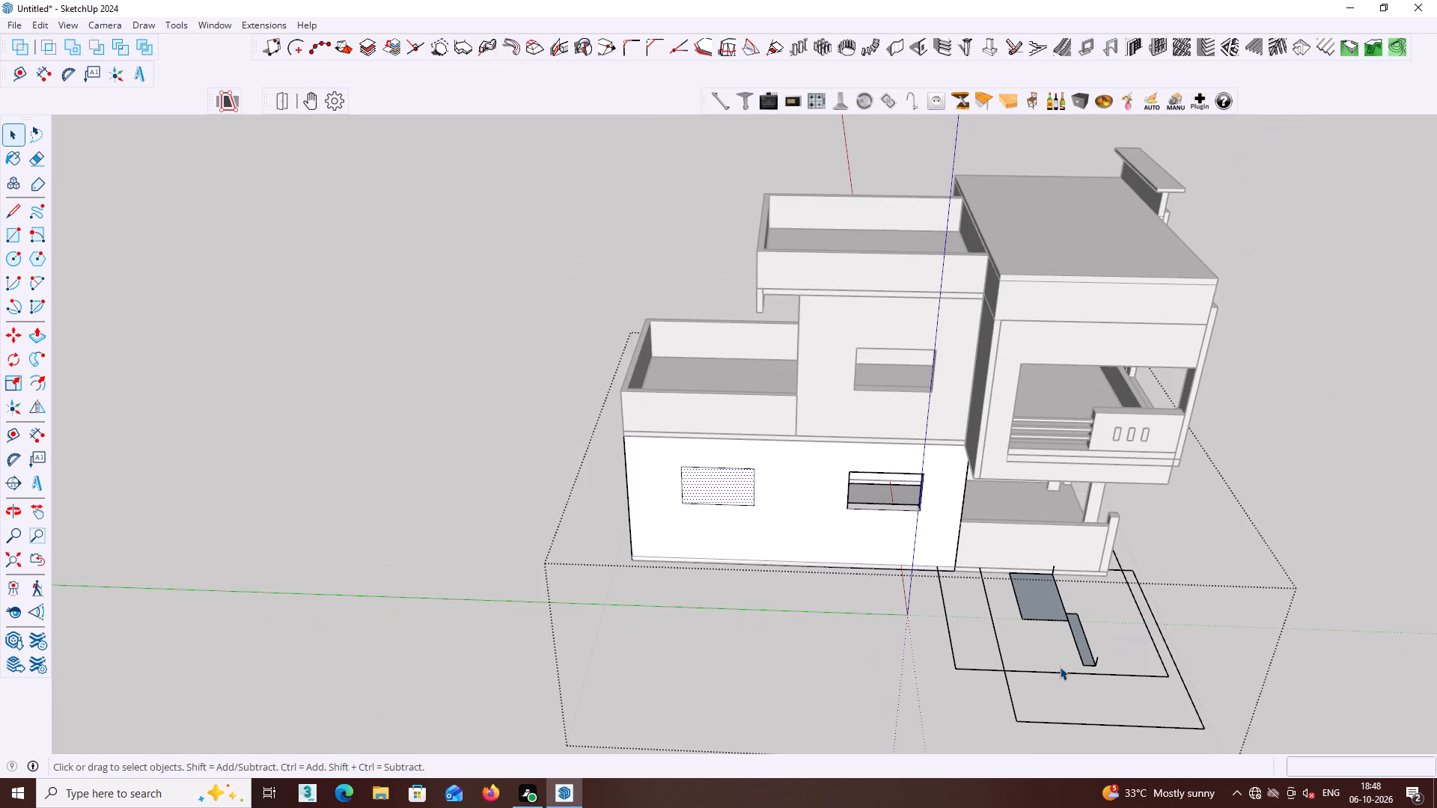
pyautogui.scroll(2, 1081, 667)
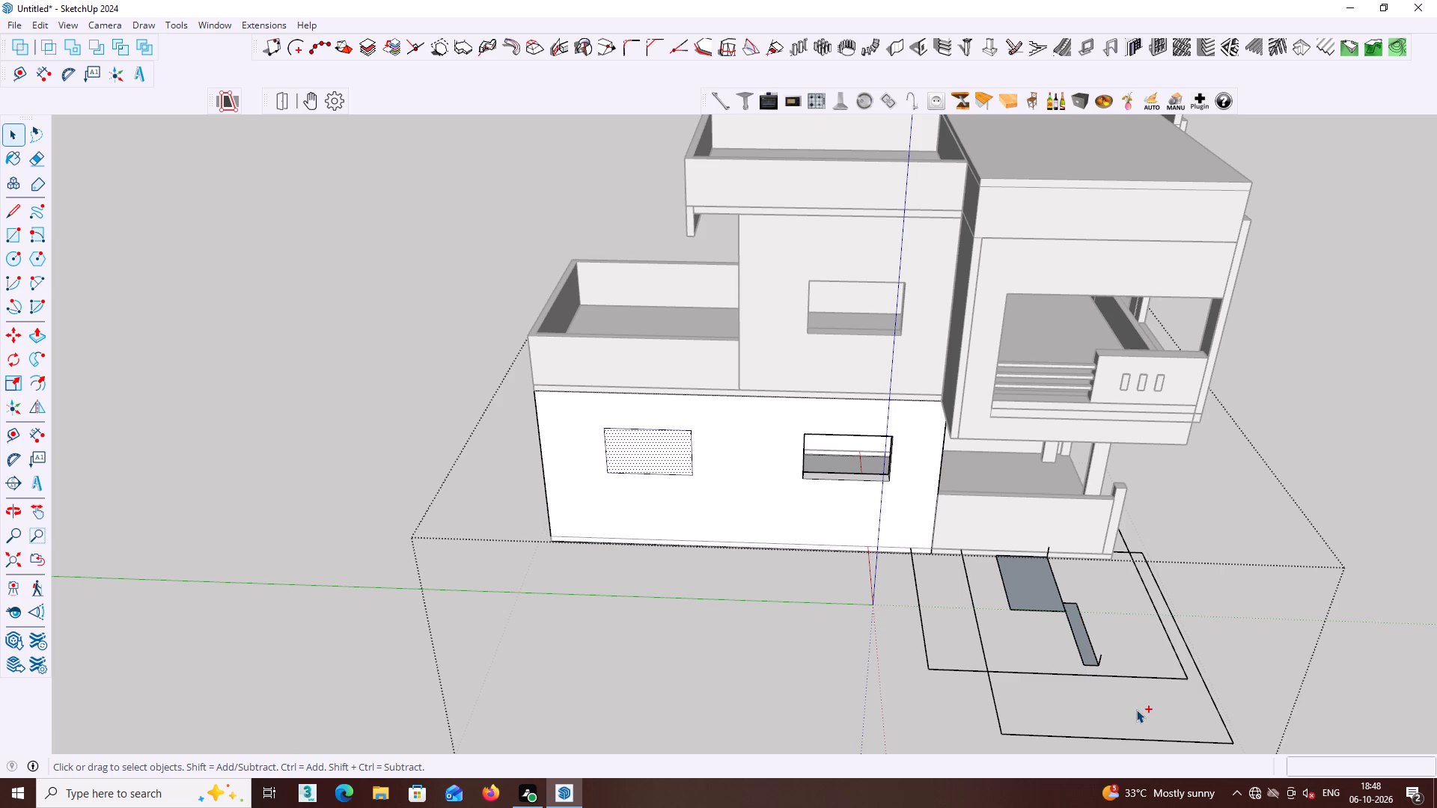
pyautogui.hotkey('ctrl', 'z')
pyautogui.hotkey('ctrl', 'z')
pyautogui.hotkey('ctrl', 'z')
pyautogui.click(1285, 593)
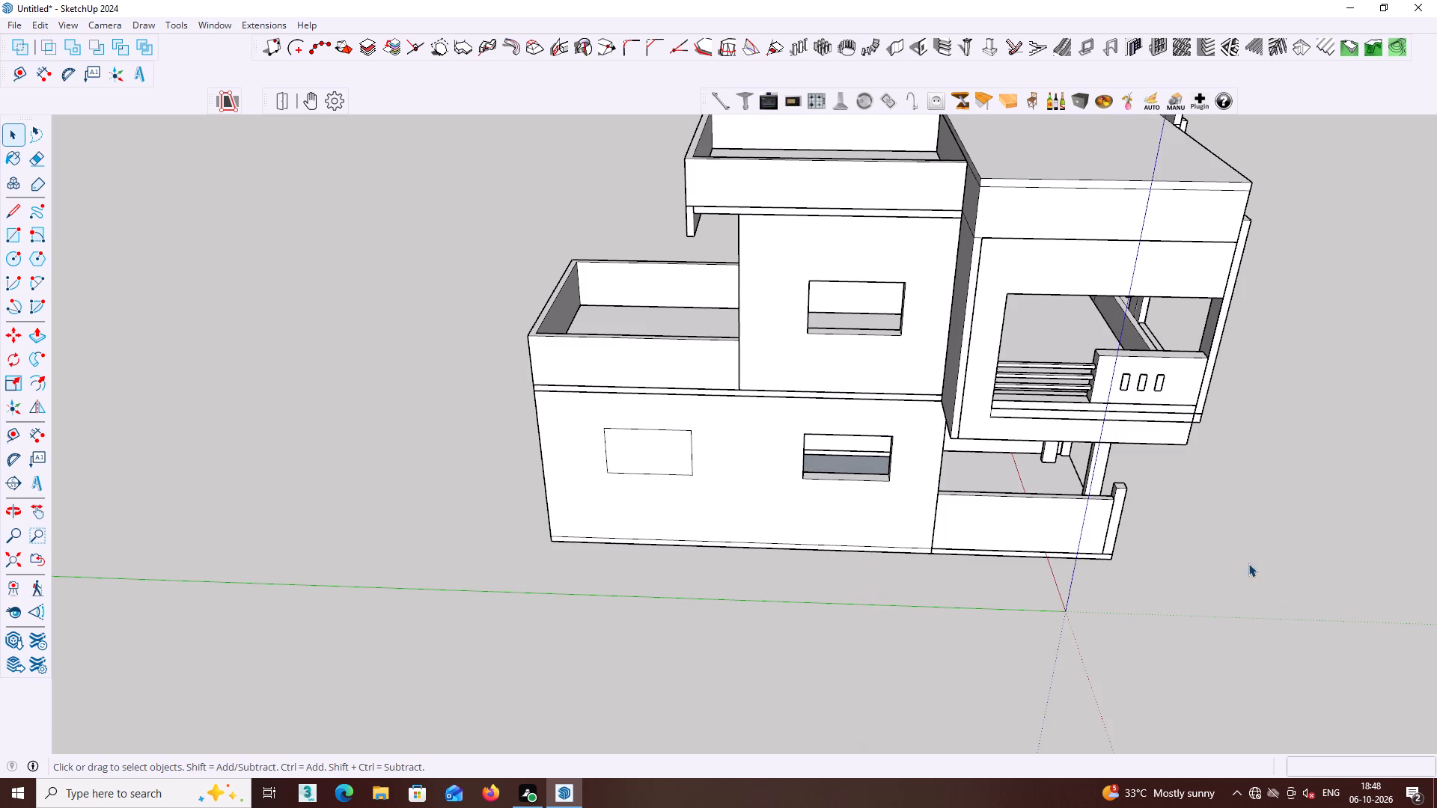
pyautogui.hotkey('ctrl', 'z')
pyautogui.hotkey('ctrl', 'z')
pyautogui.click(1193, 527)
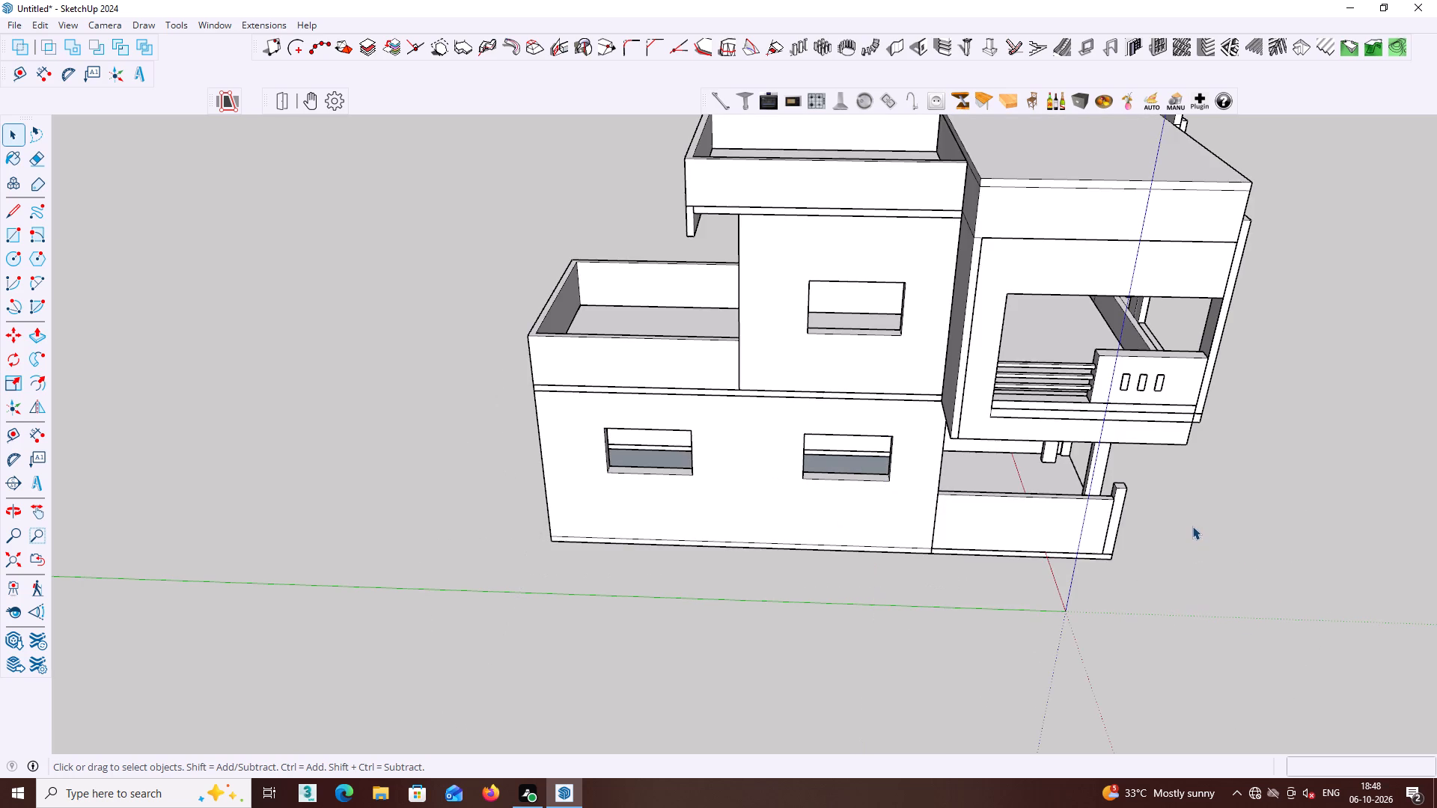
# Examine the whole house from the side, front and porch corner, with attention to the window openings and front facade.
pyautogui.moveTo(874, 390); pyautogui.dragTo(763, 366, button='middle')
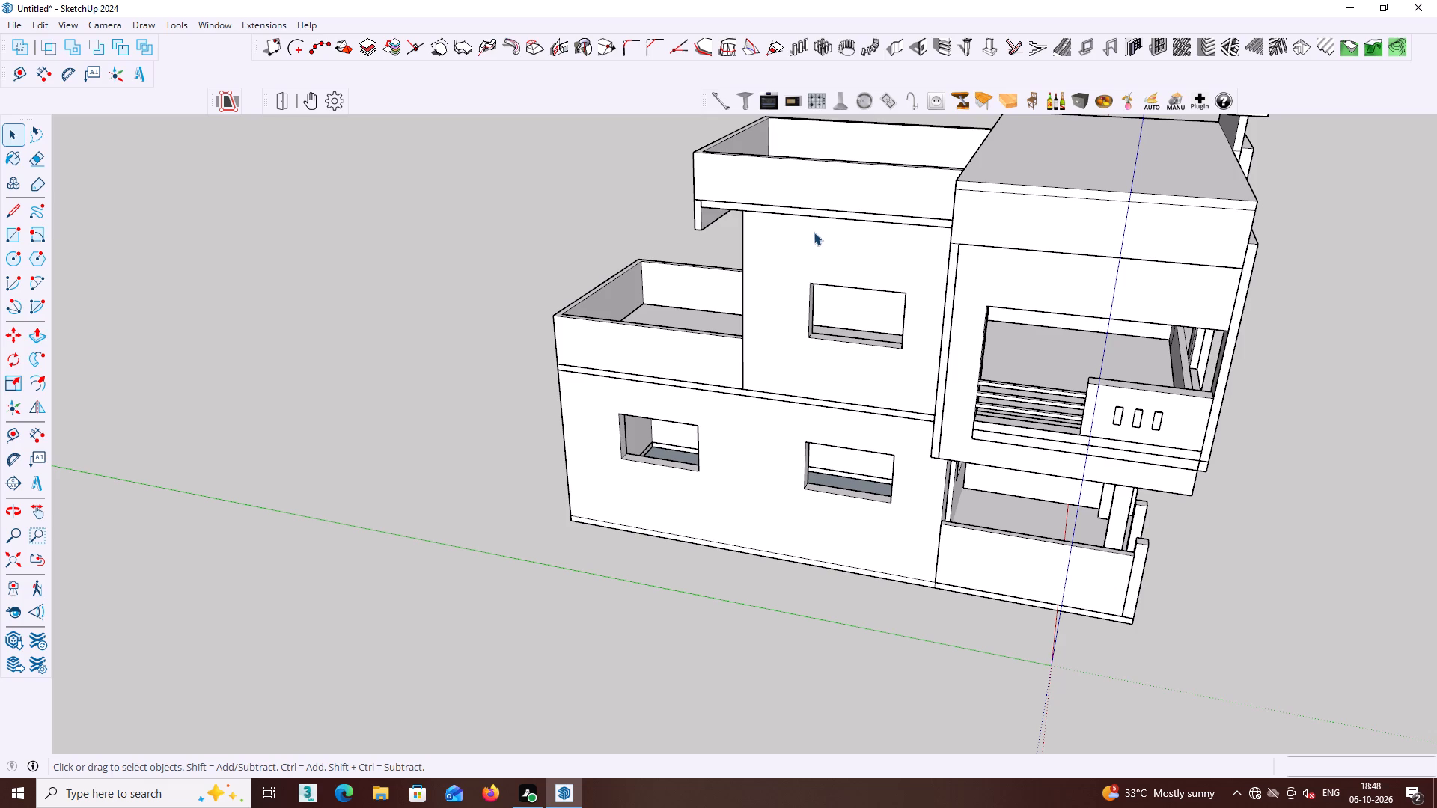
pyautogui.scroll(-3, 706, 212)
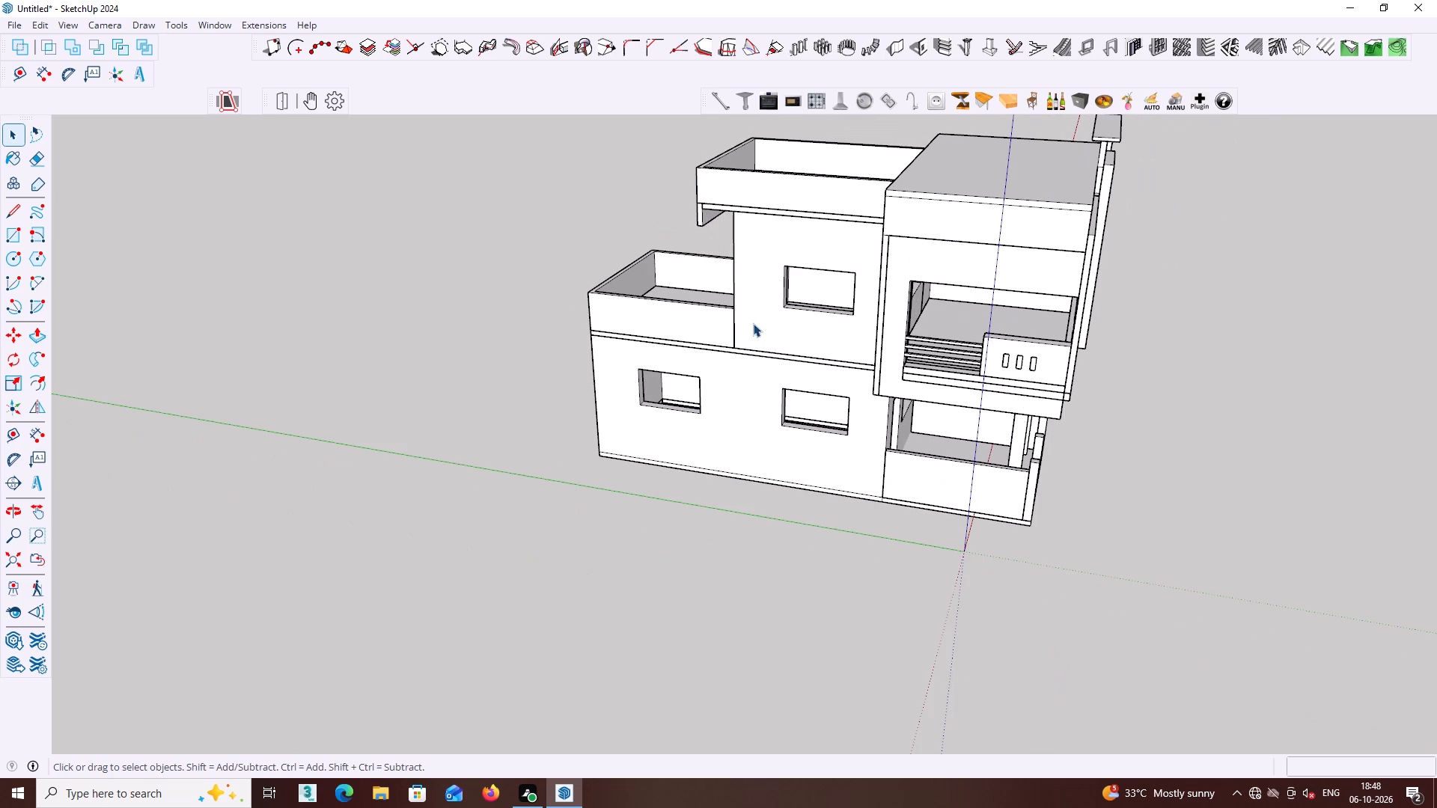
pyautogui.keyDown('shift'); pyautogui.moveTo(836, 397); pyautogui.dragTo(707, 369, button='middle'); pyautogui.keyUp('shift')
pyautogui.moveTo(755, 373); pyautogui.dragTo(320, 361, button='middle')
pyautogui.moveTo(680, 396); pyautogui.dragTo(545, 361, button='middle')
pyautogui.moveTo(895, 479); pyautogui.dragTo(1040, 350, button='middle')
pyautogui.moveTo(692, 474); pyautogui.dragTo(836, 432, button='middle')
pyautogui.moveTo(783, 435); pyautogui.dragTo(250, 437, button='middle')
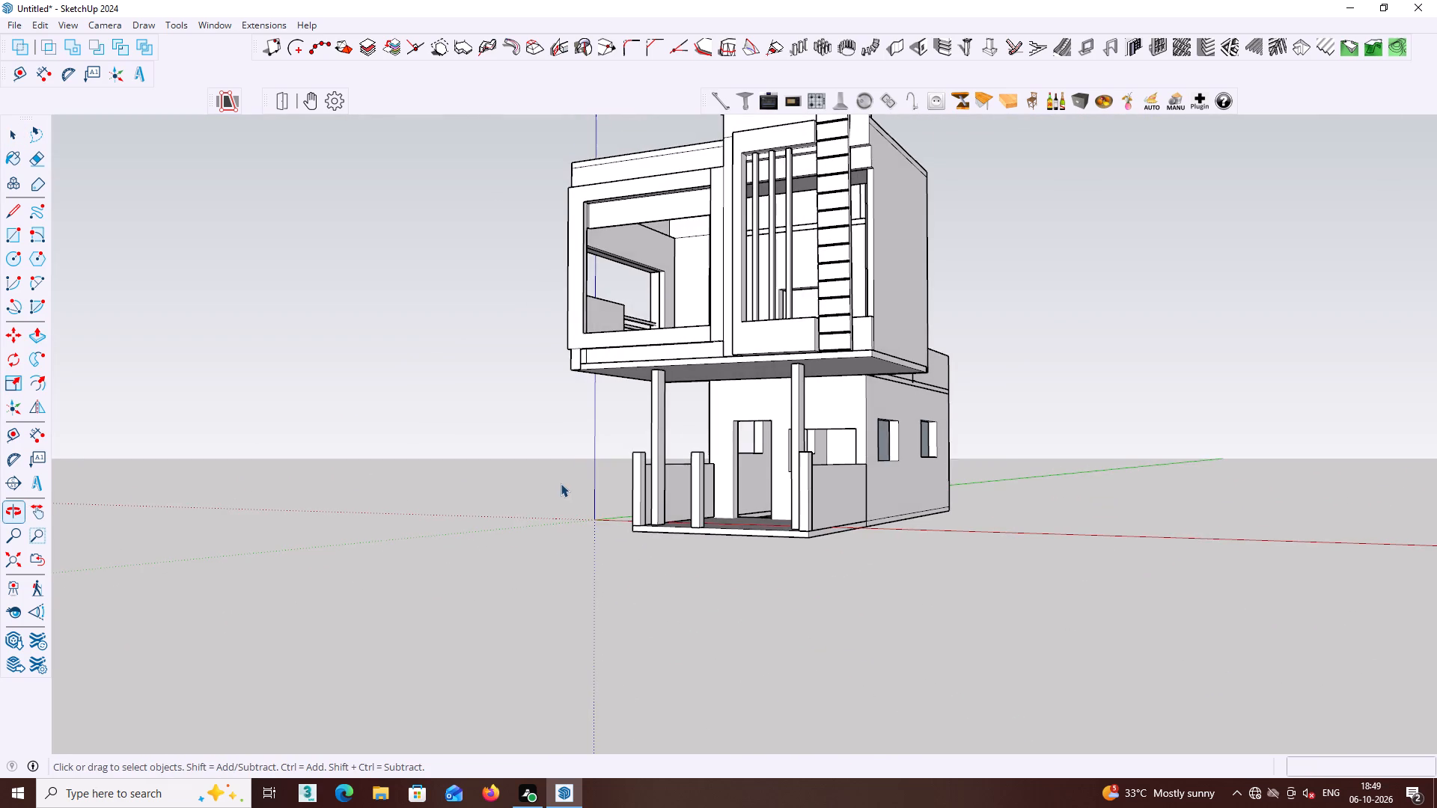
pyautogui.scroll(-2, 718, 512)
pyautogui.moveTo(802, 496); pyautogui.dragTo(1151, 575, button='middle')
pyautogui.moveTo(681, 497); pyautogui.dragTo(704, 501, button='middle')
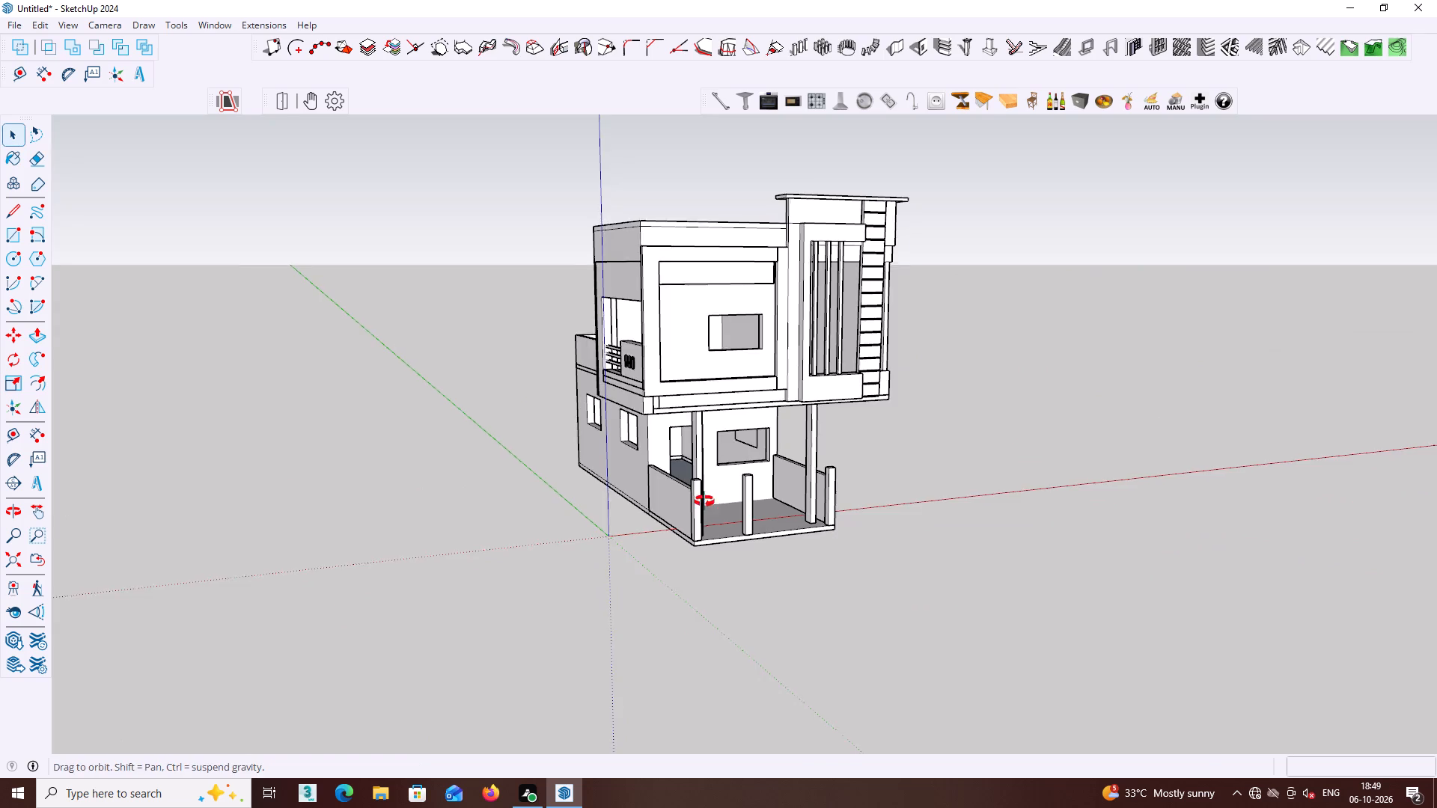
pyautogui.moveTo(704, 501); pyautogui.dragTo(1045, 532, button='middle')
pyautogui.moveTo(329, 491); pyautogui.dragTo(483, 491, button='middle')
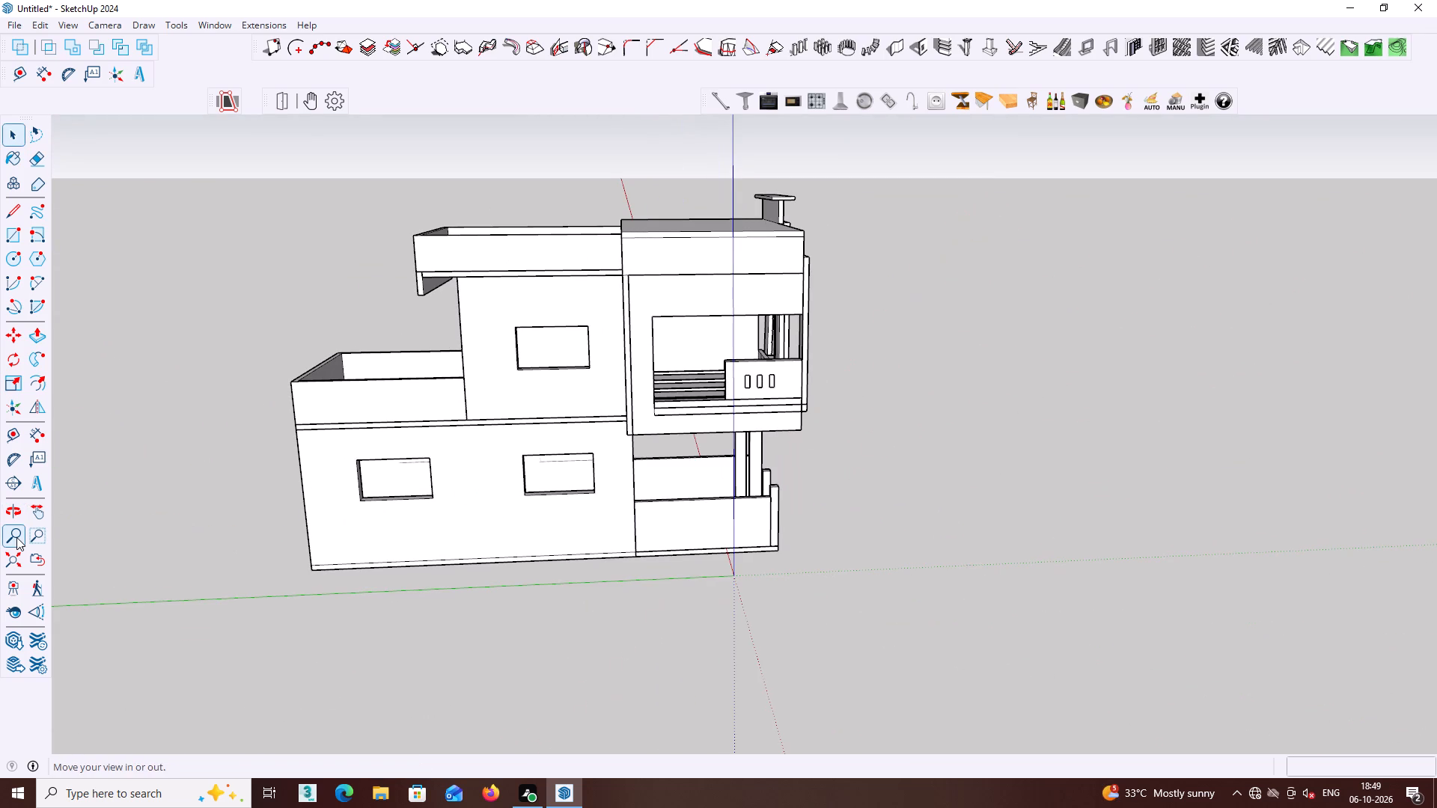
pyautogui.scroll(3, 591, 423)
pyautogui.moveTo(517, 319); pyautogui.dragTo(655, 275, button='middle')
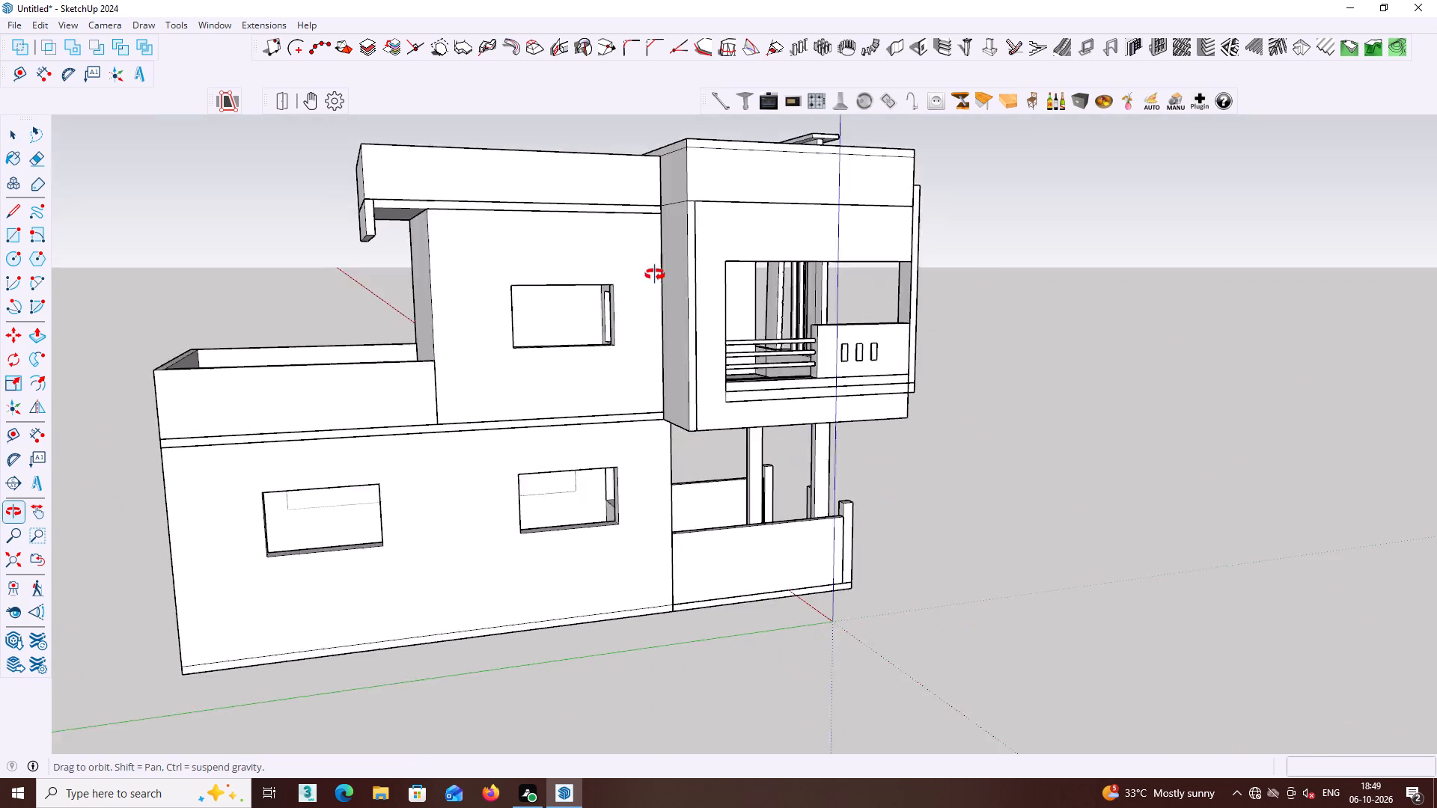
pyautogui.moveTo(655, 275); pyautogui.dragTo(114, 326, button='middle')
pyautogui.scroll(-2, 280, 367)
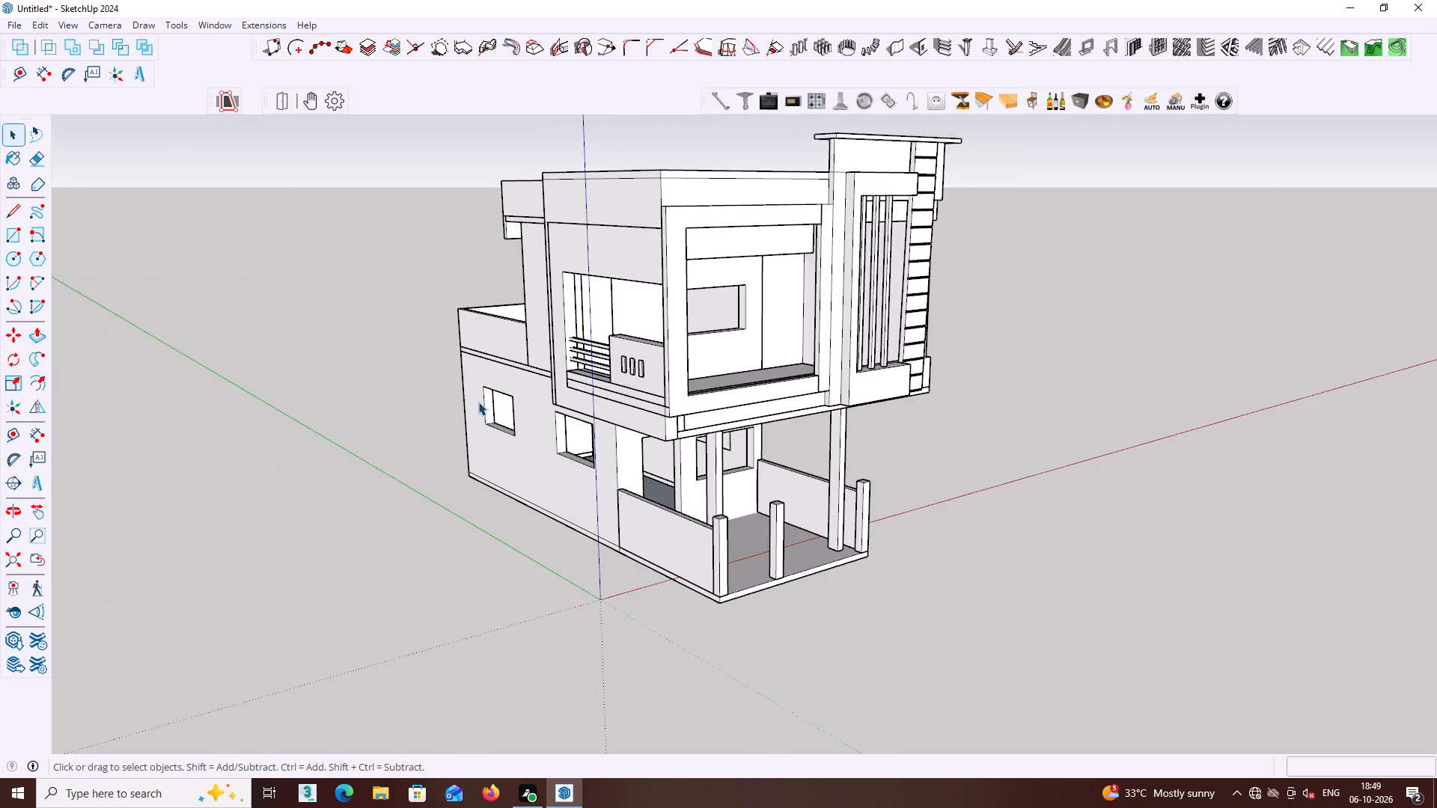
pyautogui.scroll(-2, 478, 402)
pyautogui.moveTo(632, 418); pyautogui.dragTo(544, 441, button='middle')
pyautogui.scroll(4, 793, 324)
pyautogui.moveTo(746, 320); pyautogui.dragTo(691, 328, button='middle')
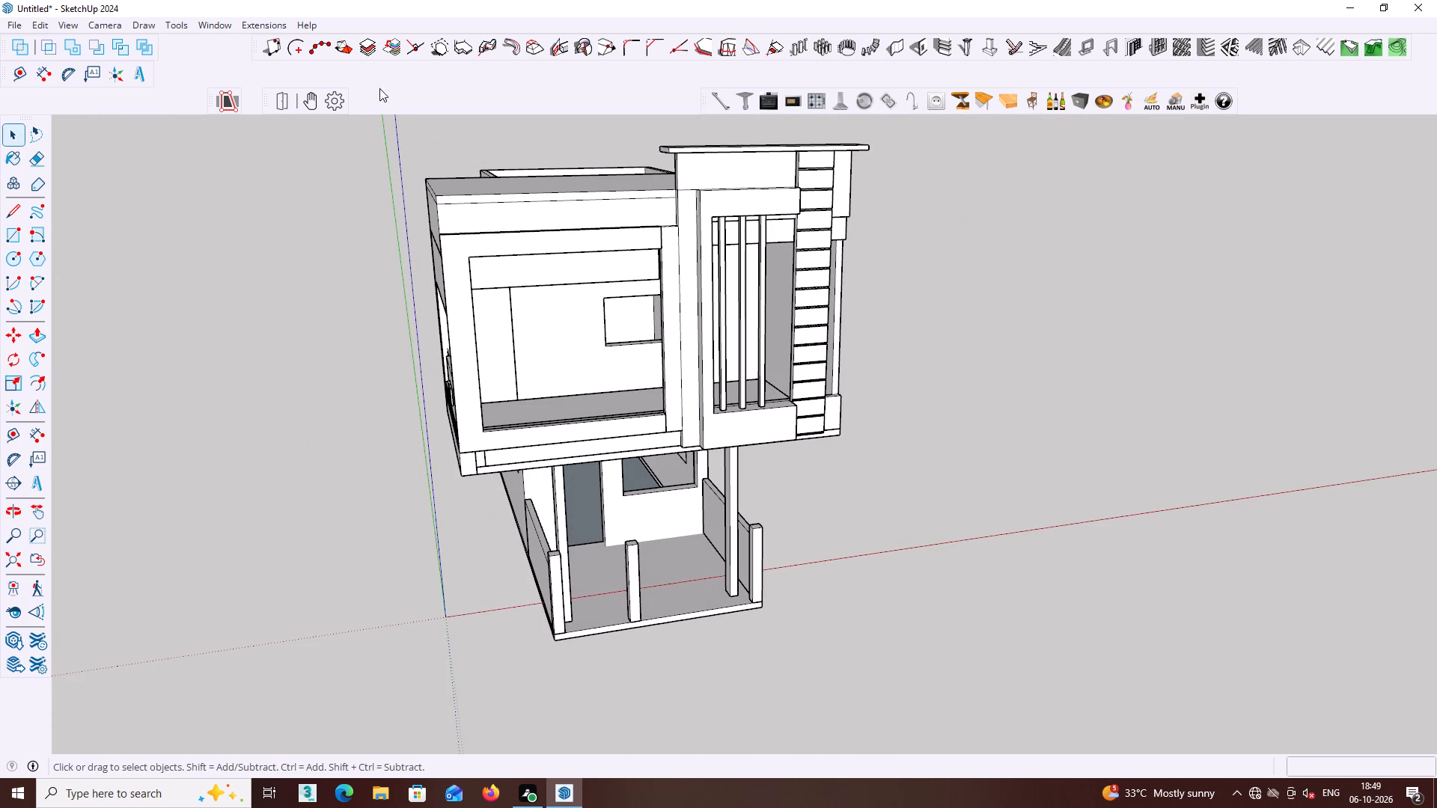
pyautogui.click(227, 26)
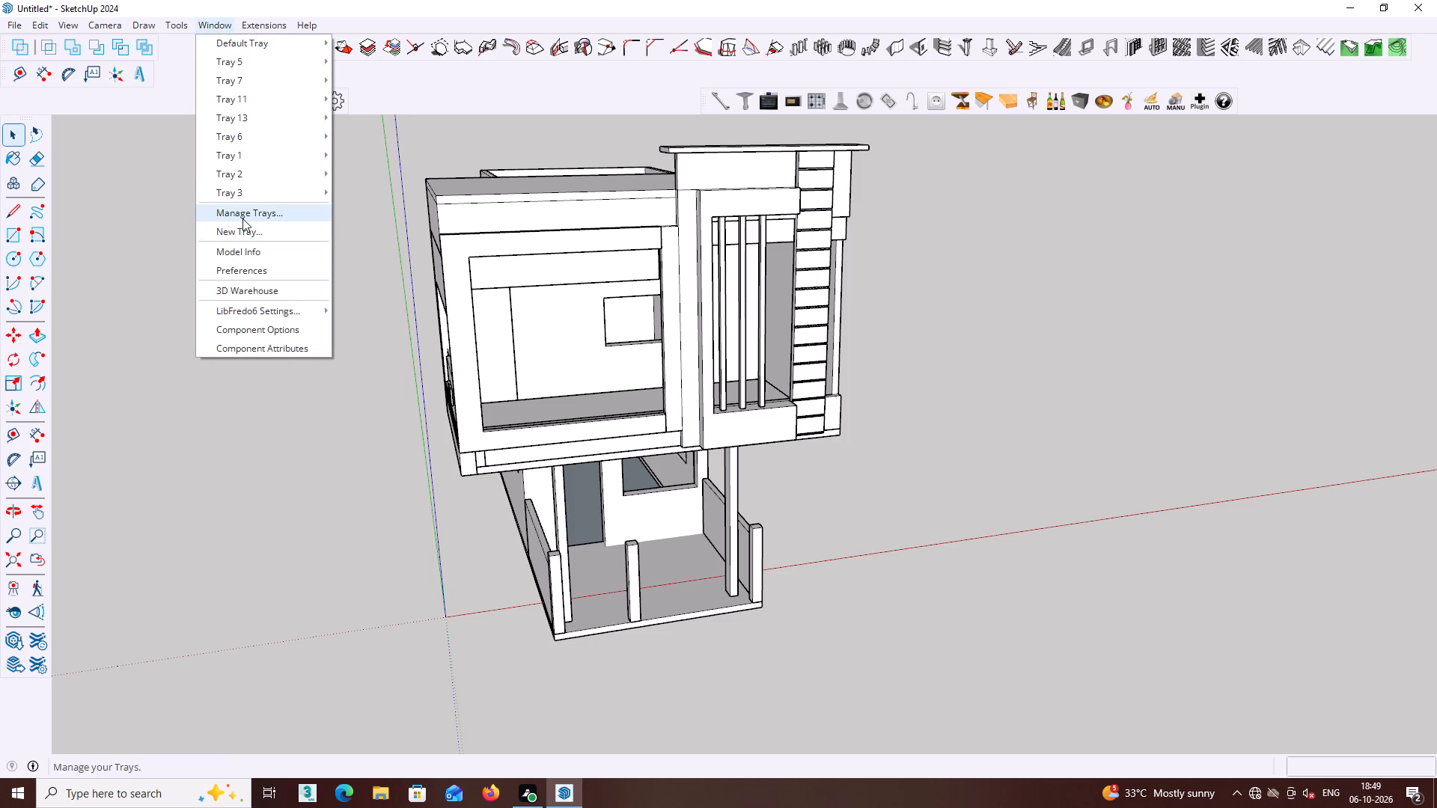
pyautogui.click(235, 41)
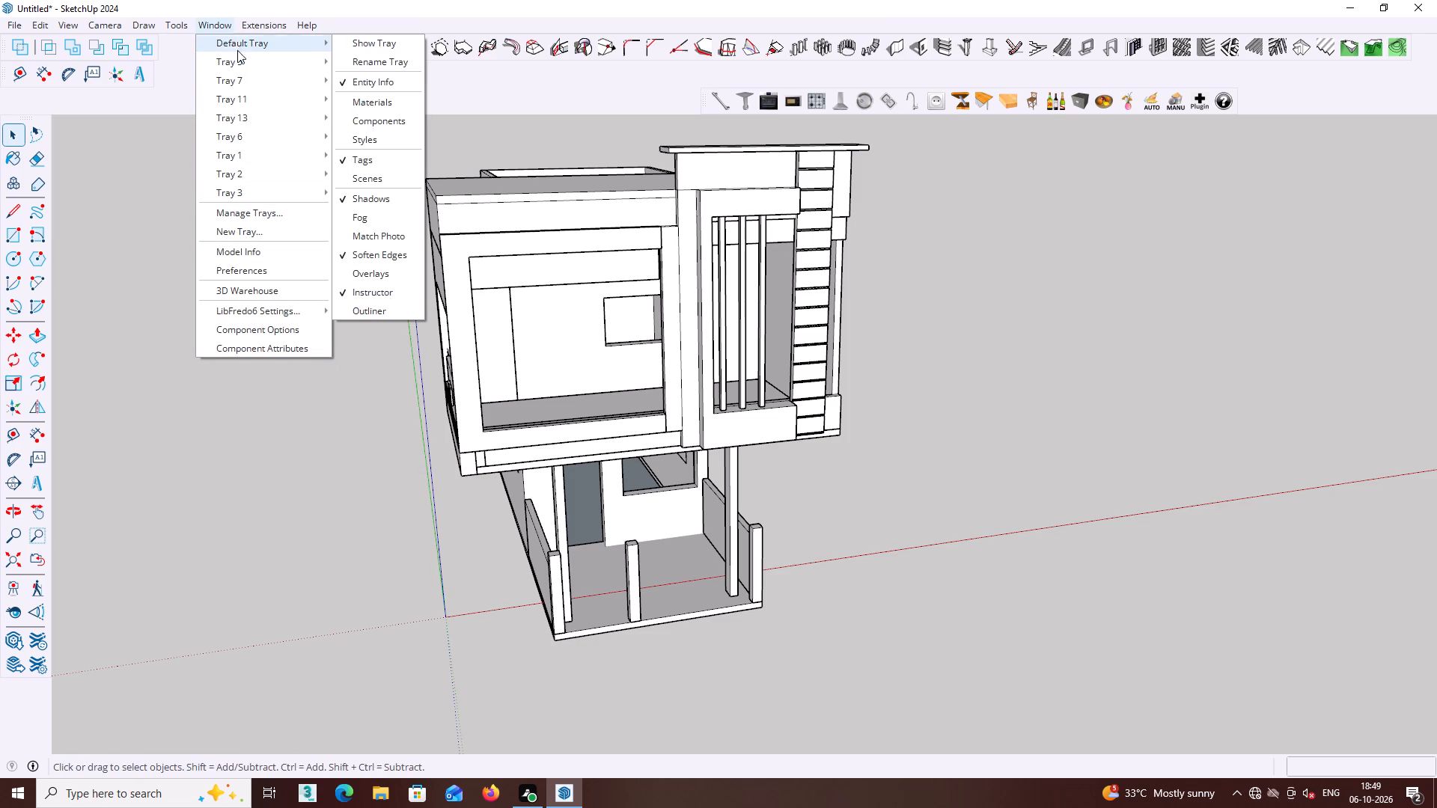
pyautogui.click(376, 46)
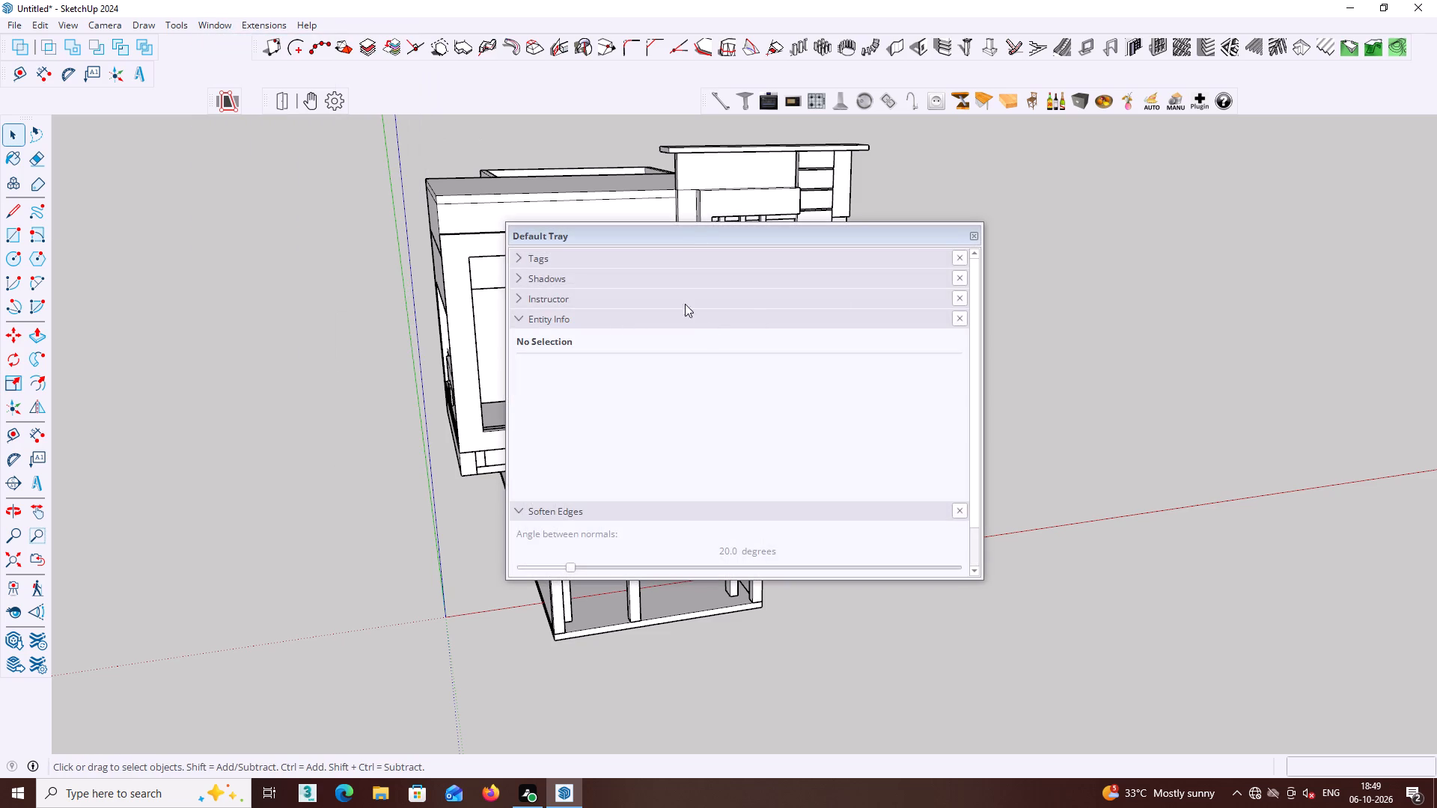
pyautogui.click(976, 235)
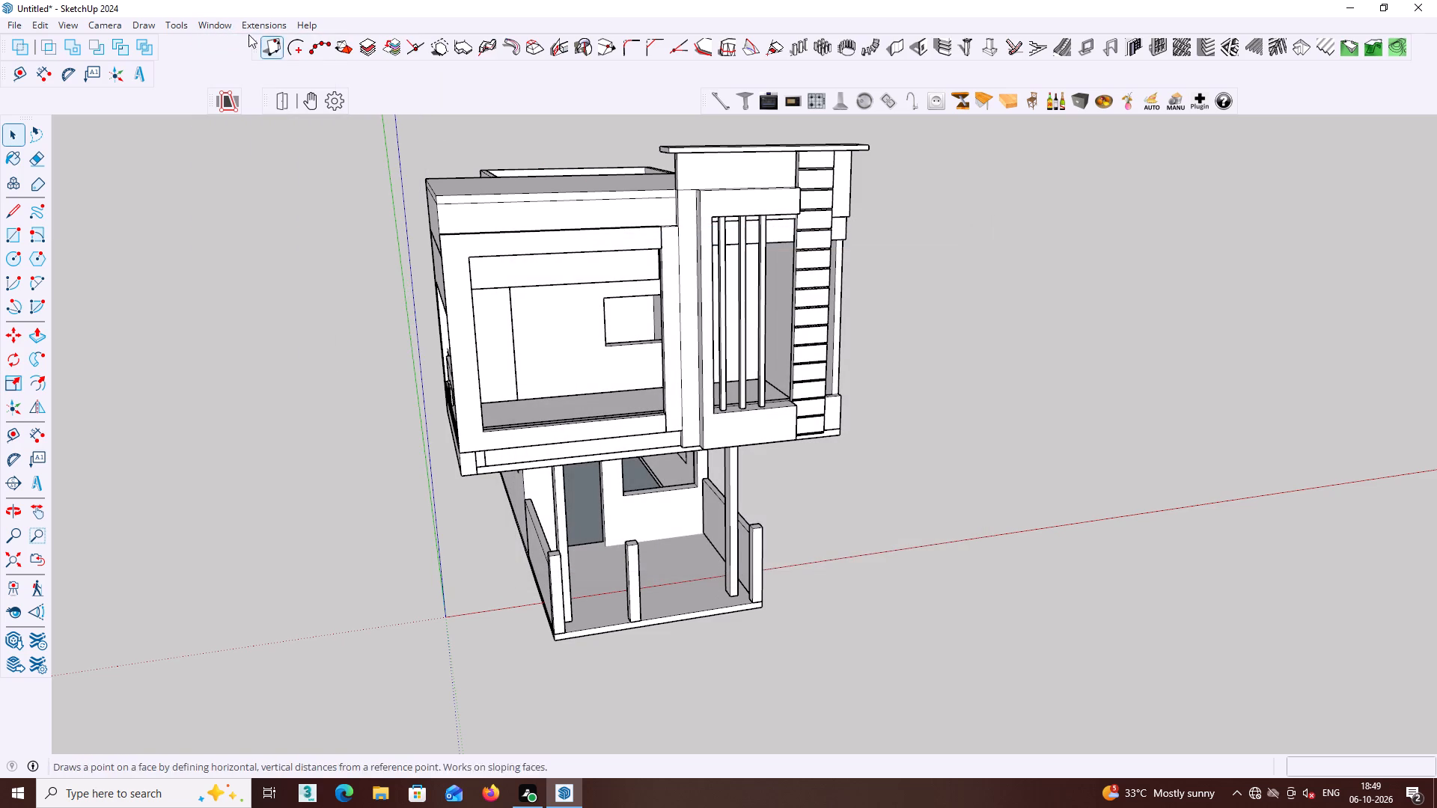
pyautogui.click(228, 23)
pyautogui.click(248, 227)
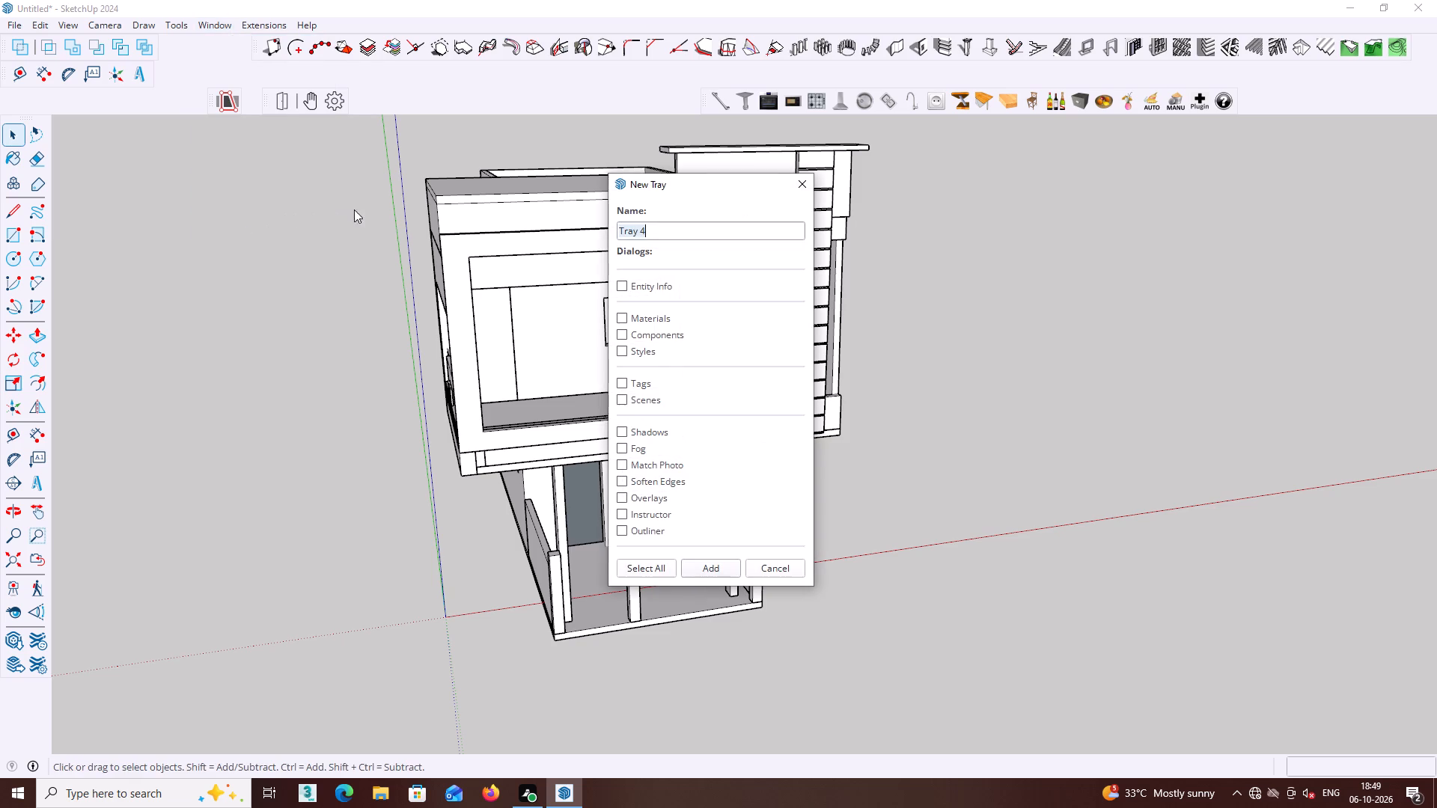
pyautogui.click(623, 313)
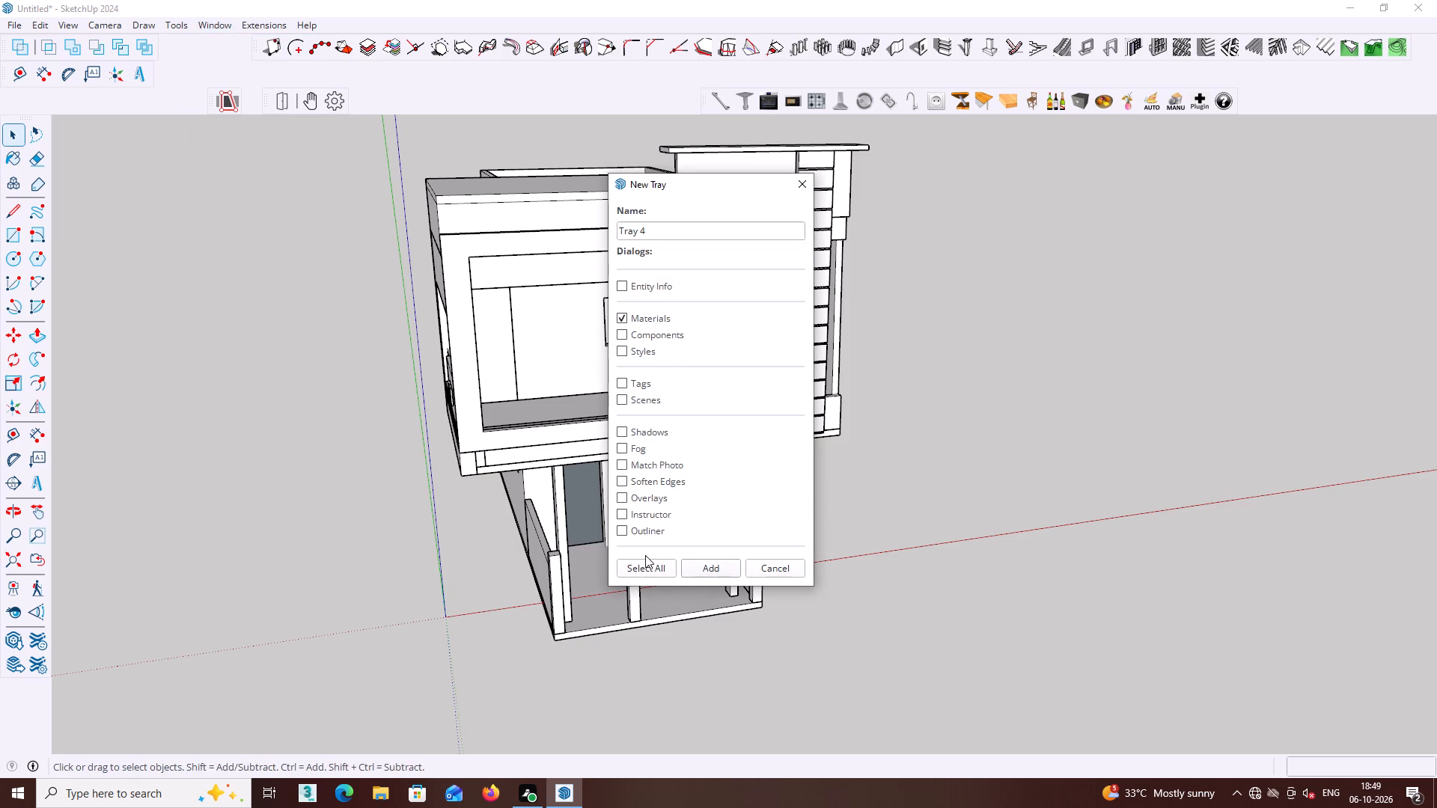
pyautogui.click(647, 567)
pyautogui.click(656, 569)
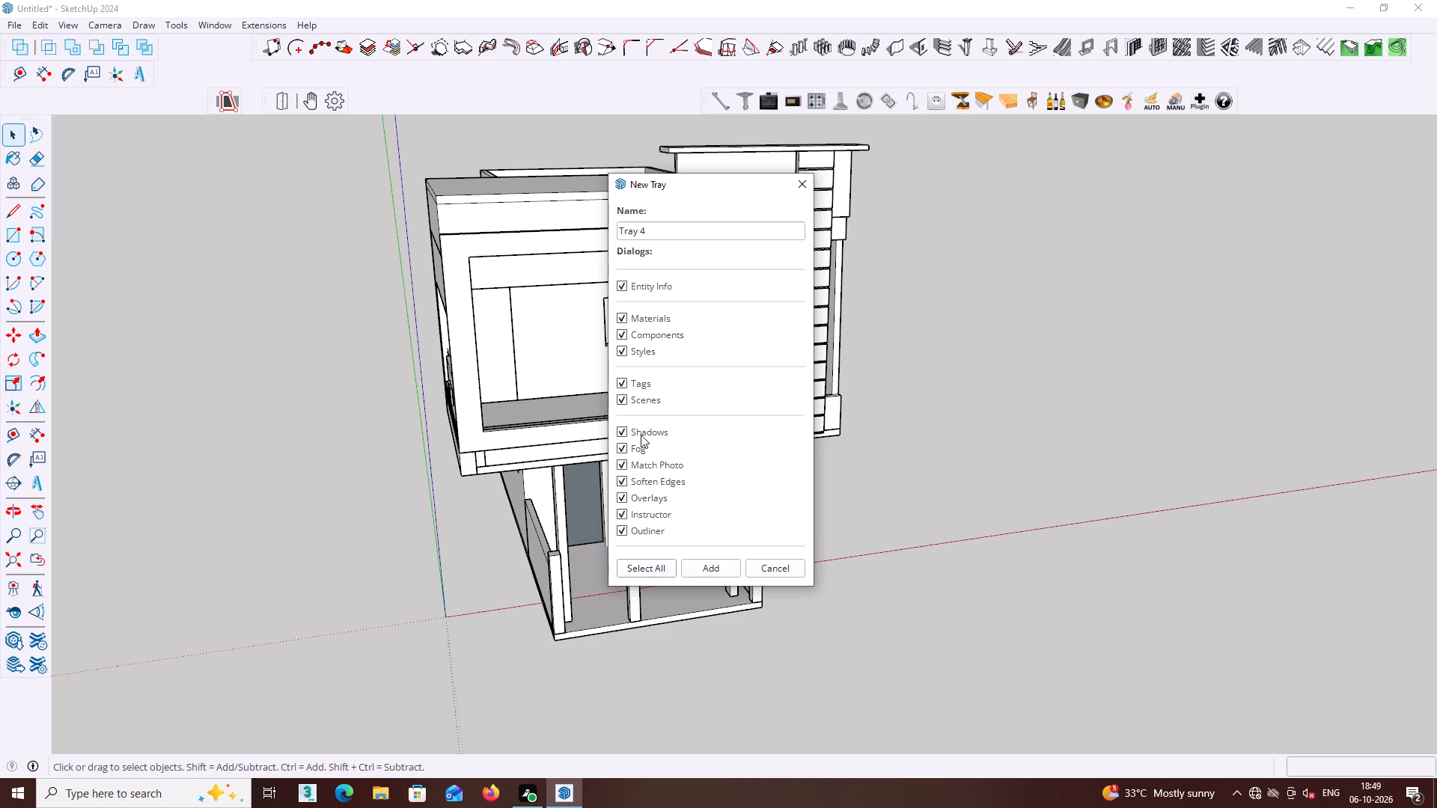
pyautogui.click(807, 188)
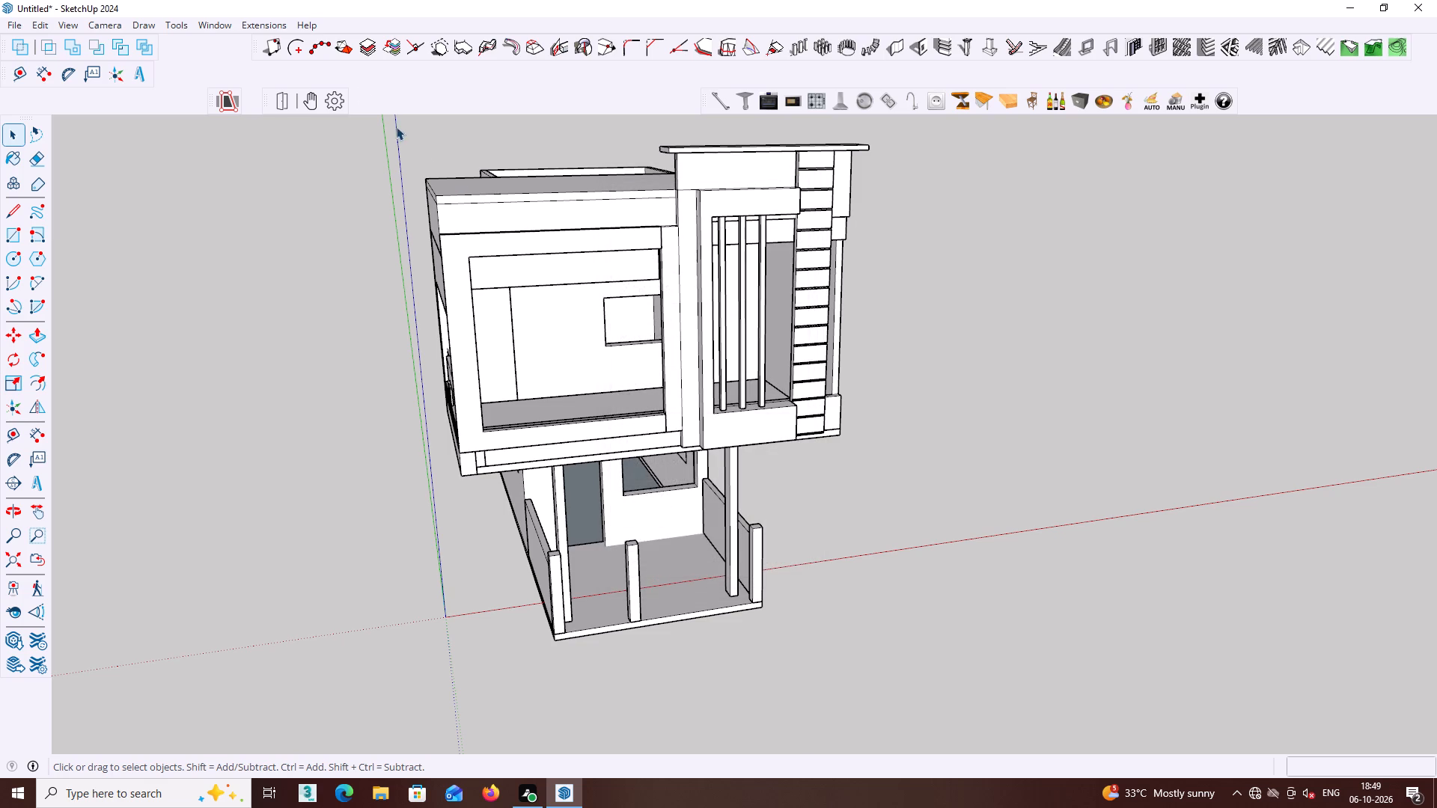
# Add a new tray containing only the Materials dialog.
pyautogui.click(218, 25)
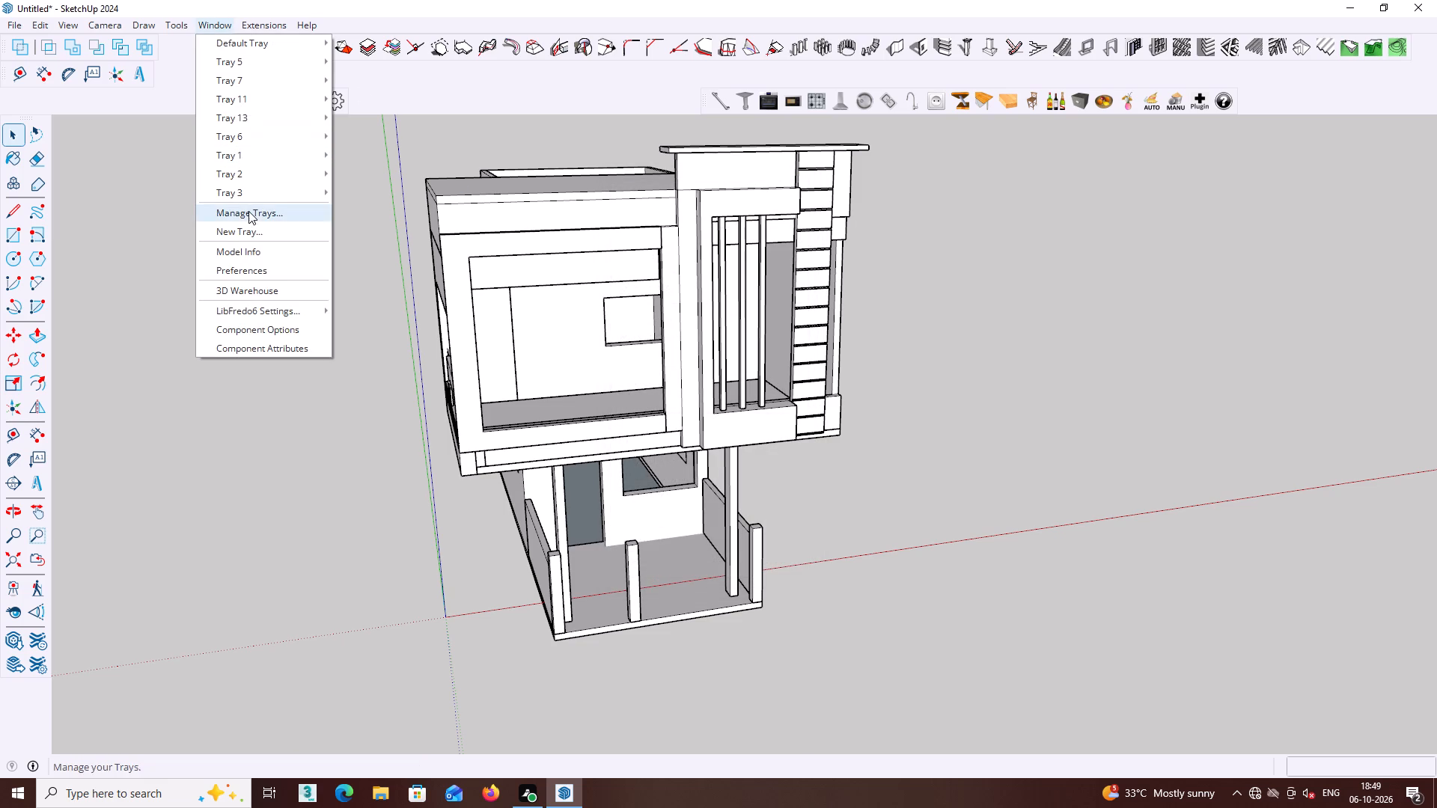
pyautogui.click(247, 229)
pyautogui.click(623, 314)
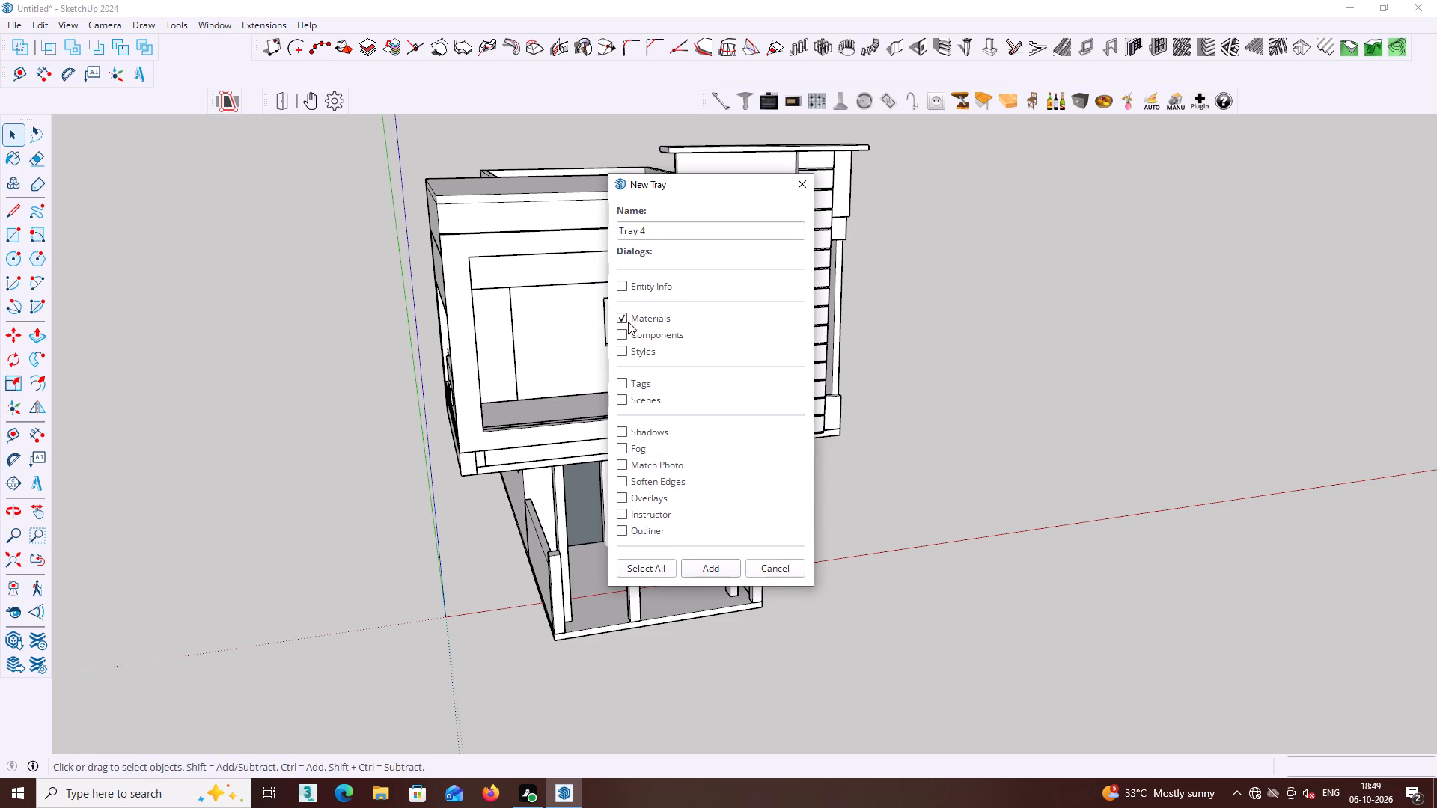
pyautogui.click(709, 574)
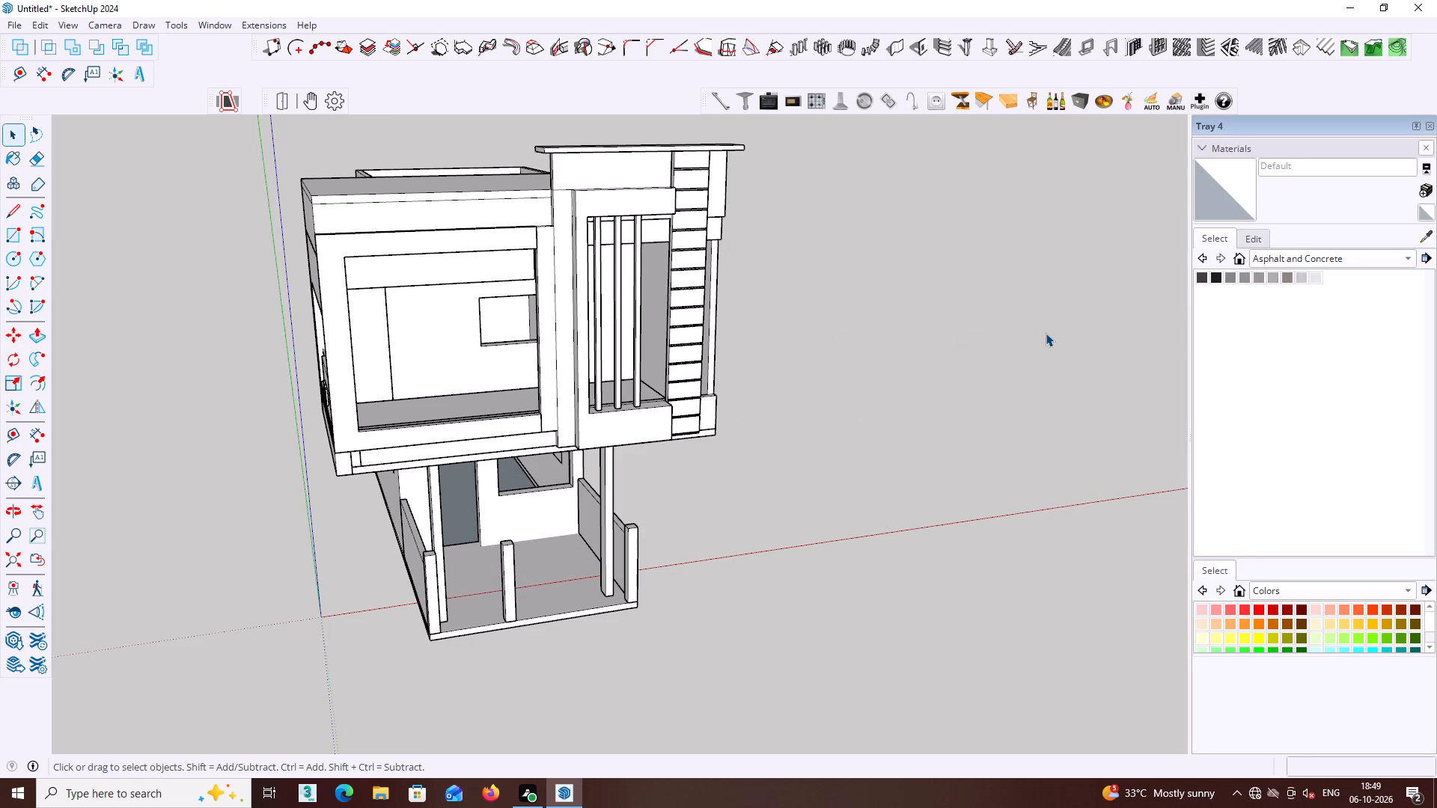
# Paint the slatted vertical strip on the front facade with Color C07 from the Colors collection.
pyautogui.keyDown('shift'); pyautogui.moveTo(1046, 333); pyautogui.dragTo(968, 325, button='middle'); pyautogui.keyUp('shift')
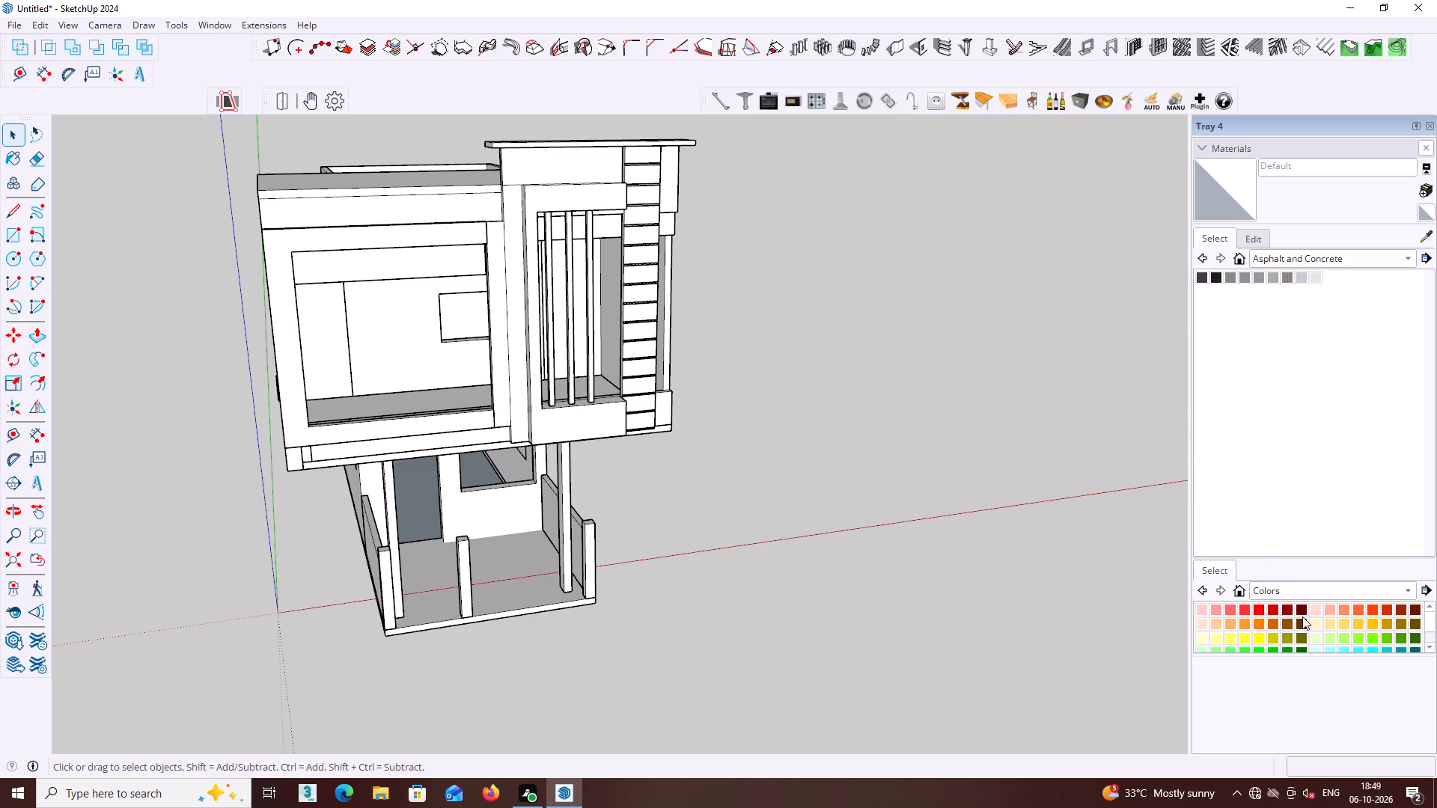
pyautogui.scroll(-7, 1302, 619)
pyautogui.scroll(3, 1302, 621)
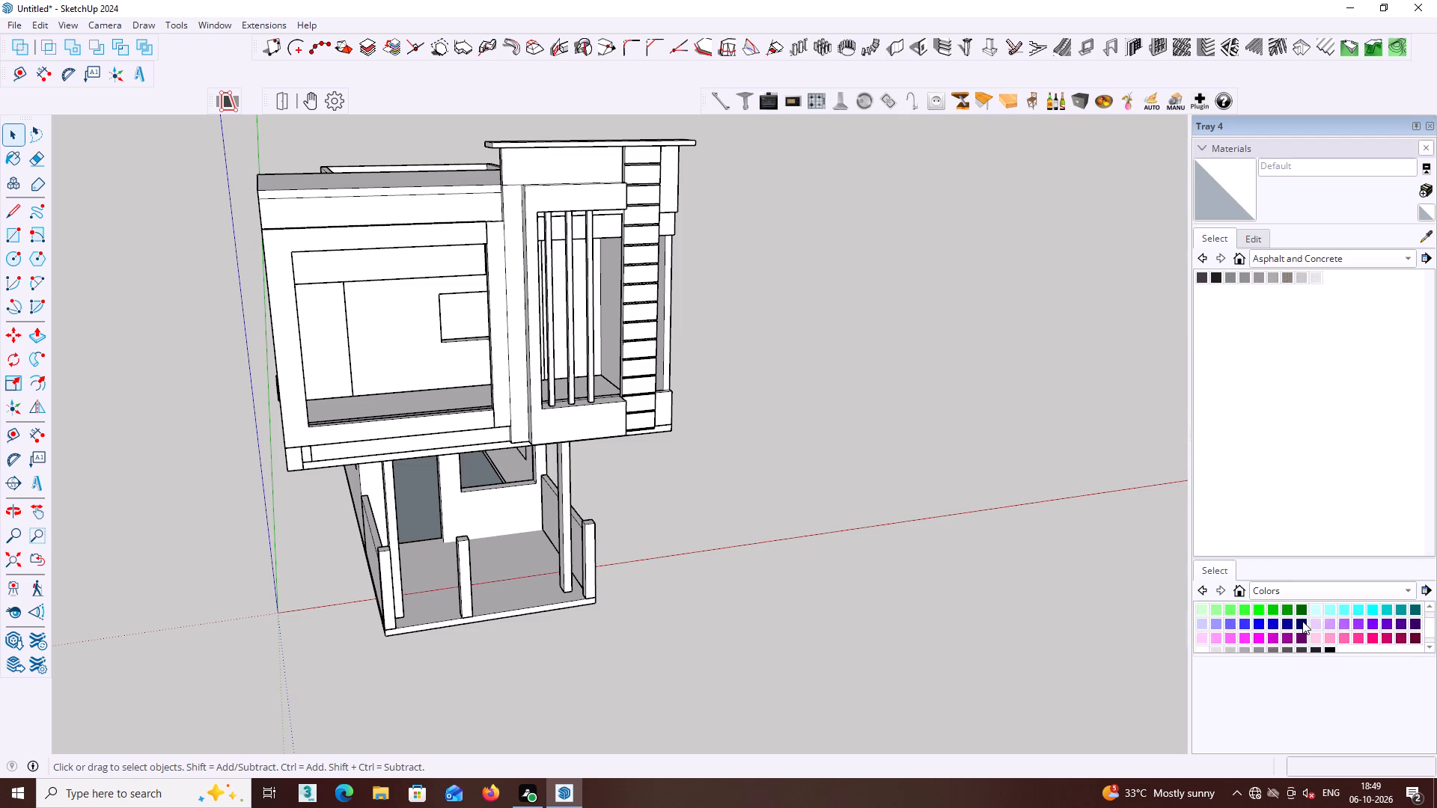
pyautogui.scroll(5, 1302, 621)
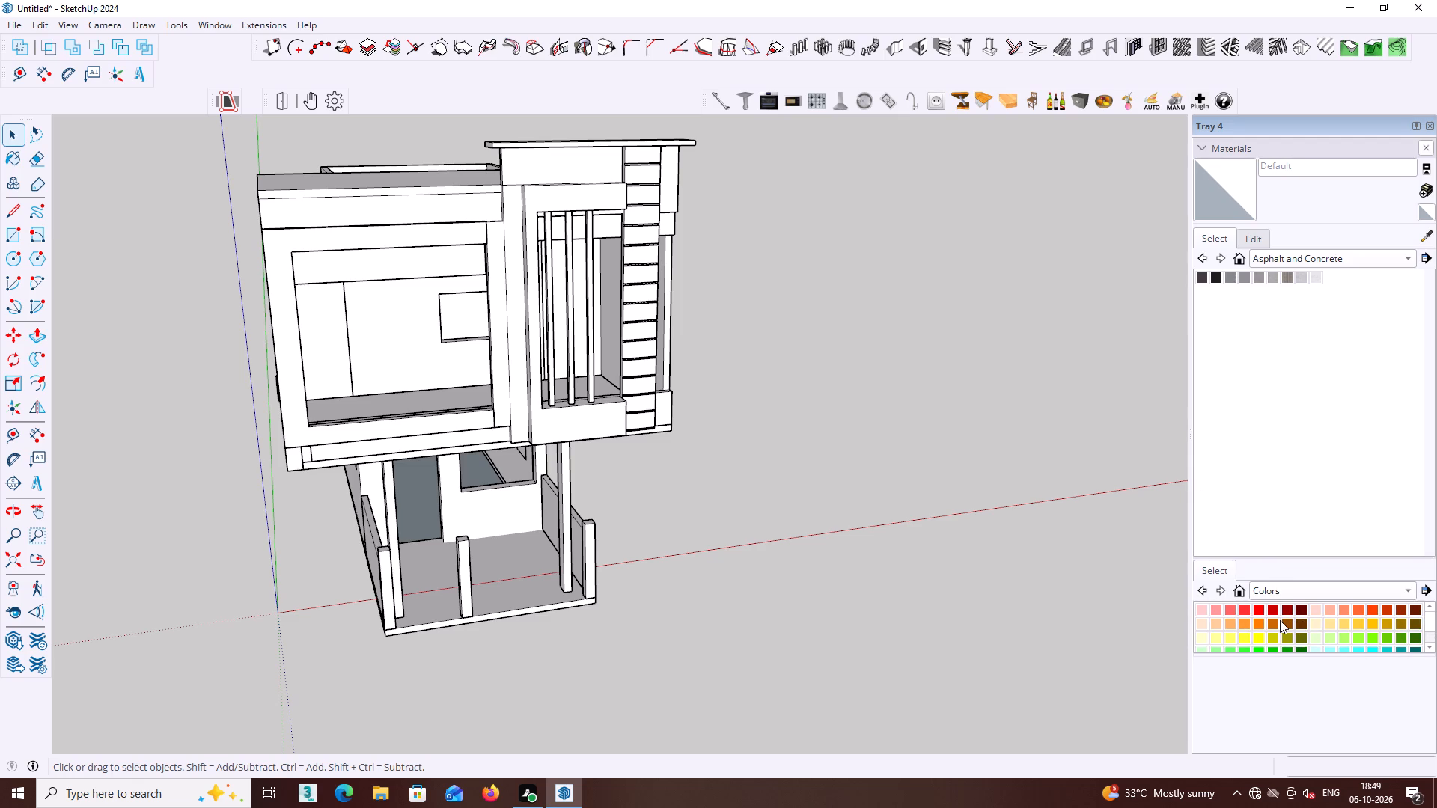
pyautogui.click(1286, 621)
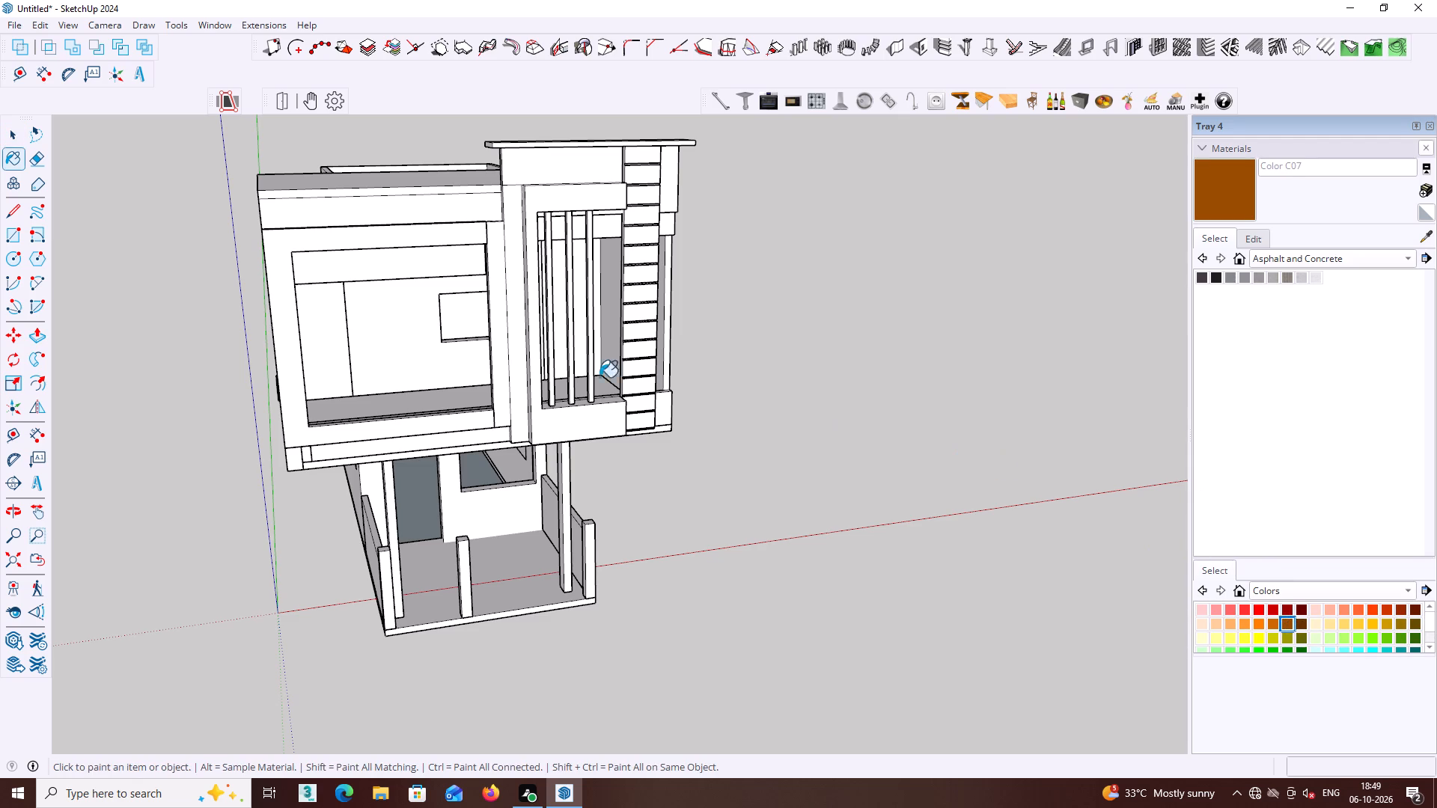
pyautogui.click(632, 321)
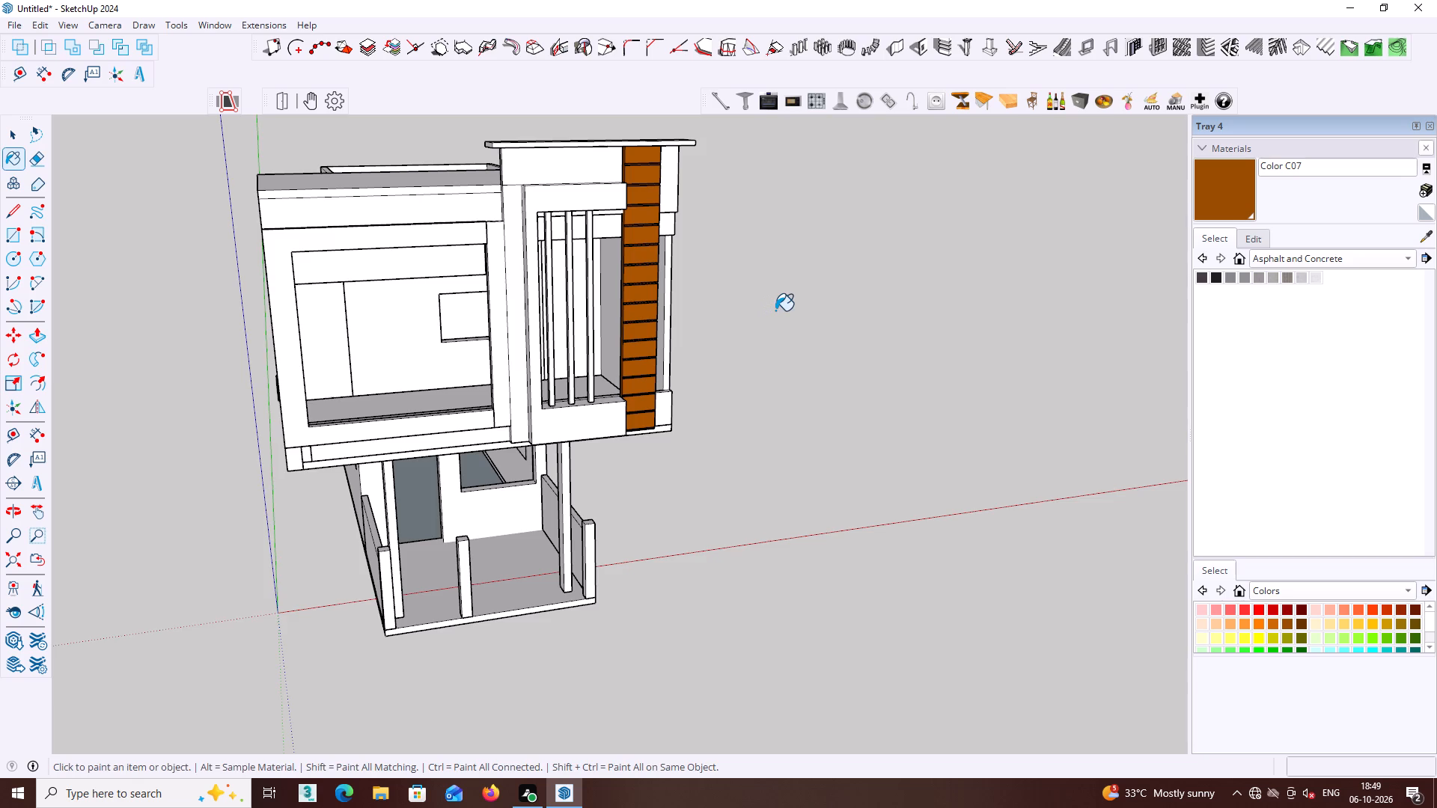
# Paint the projecting frame around the large upper-floor front opening with Color C07.
pyautogui.moveTo(784, 307); pyautogui.dragTo(864, 480, button='middle')
pyautogui.moveTo(835, 405); pyautogui.dragTo(843, 332, button='middle')
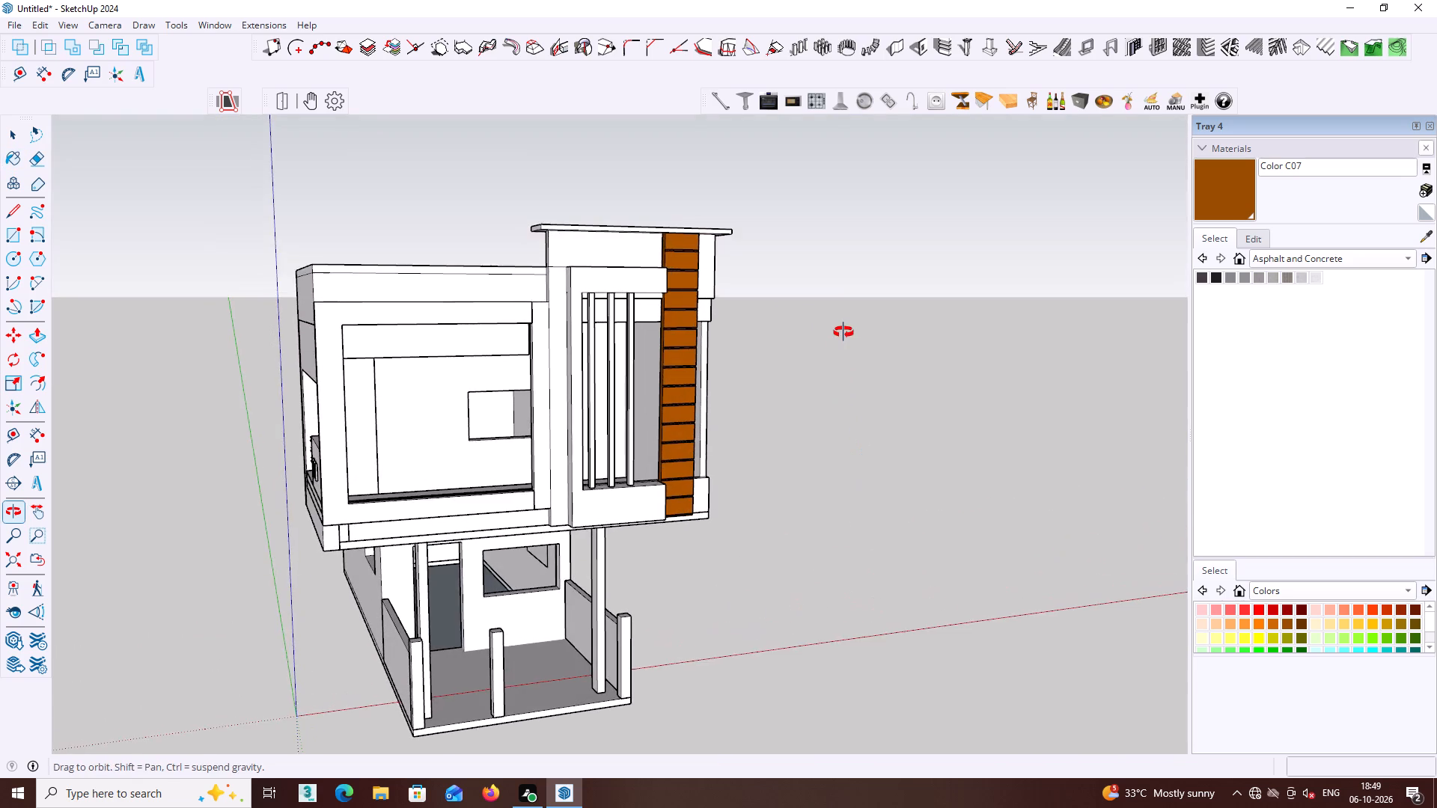
pyautogui.moveTo(843, 332); pyautogui.dragTo(993, 399, button='middle')
pyautogui.moveTo(963, 412); pyautogui.dragTo(969, 395, button='middle')
pyautogui.scroll(1, 546, 376)
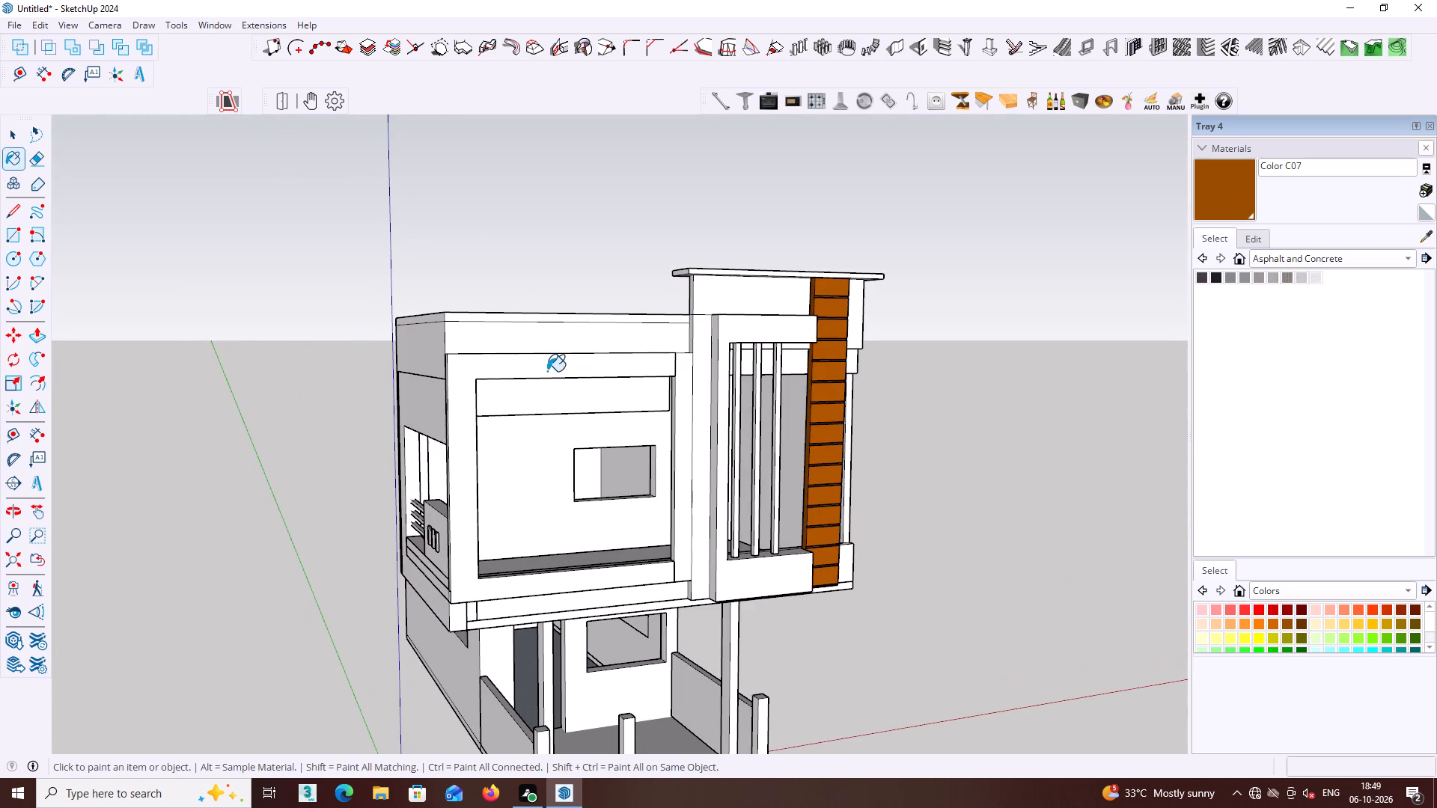
pyautogui.click(547, 371)
# Paint the ledge behind the rails of the upper-floor side balcony with Color C07.
pyautogui.moveTo(551, 372); pyautogui.dragTo(718, 460, button='middle')
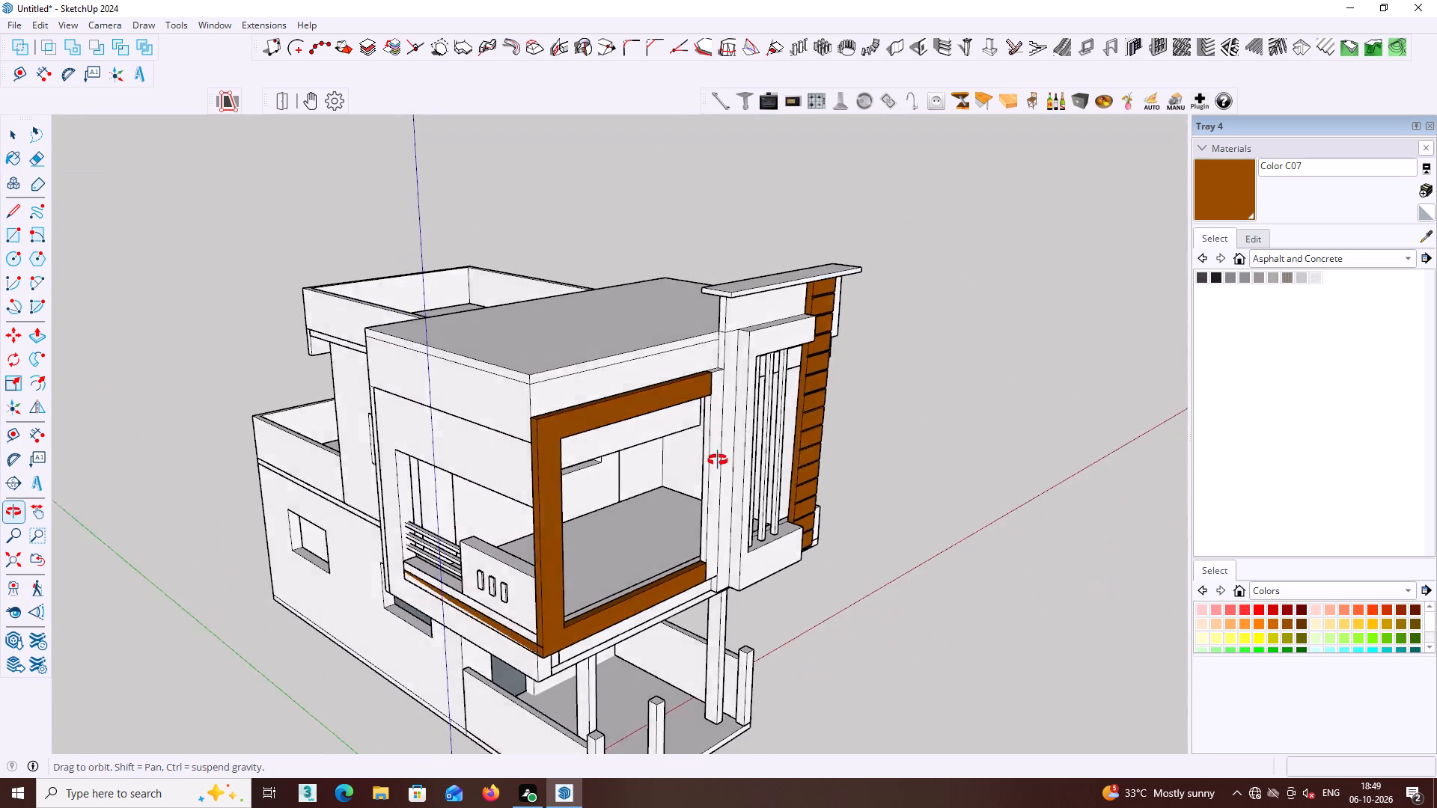
pyautogui.moveTo(718, 460); pyautogui.dragTo(874, 380, button='middle')
pyautogui.moveTo(698, 570); pyautogui.dragTo(701, 565, button='middle')
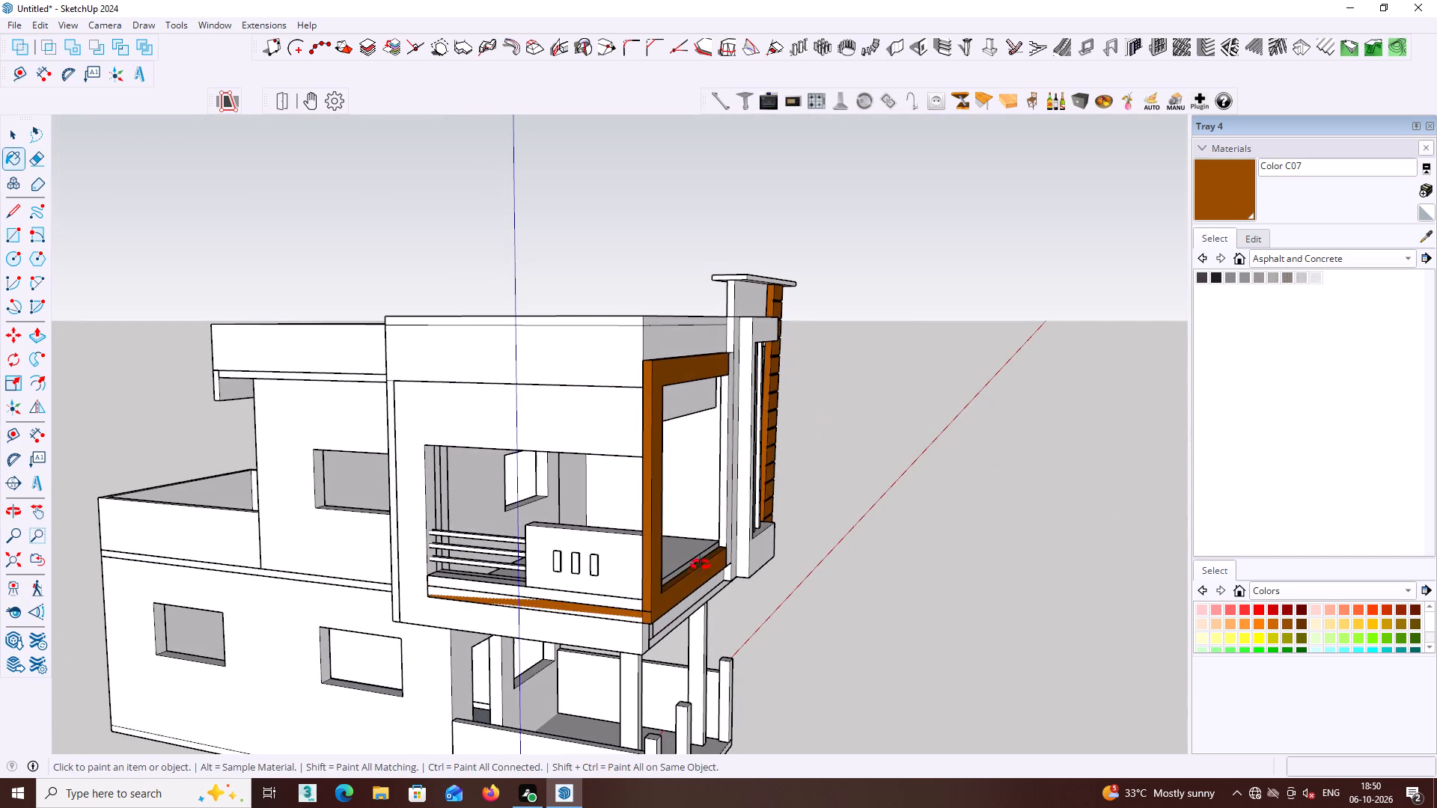
pyautogui.moveTo(701, 565); pyautogui.dragTo(720, 468, button='middle')
pyautogui.moveTo(609, 563); pyautogui.dragTo(697, 599, button='middle')
pyautogui.moveTo(531, 563); pyautogui.dragTo(489, 429, button='middle')
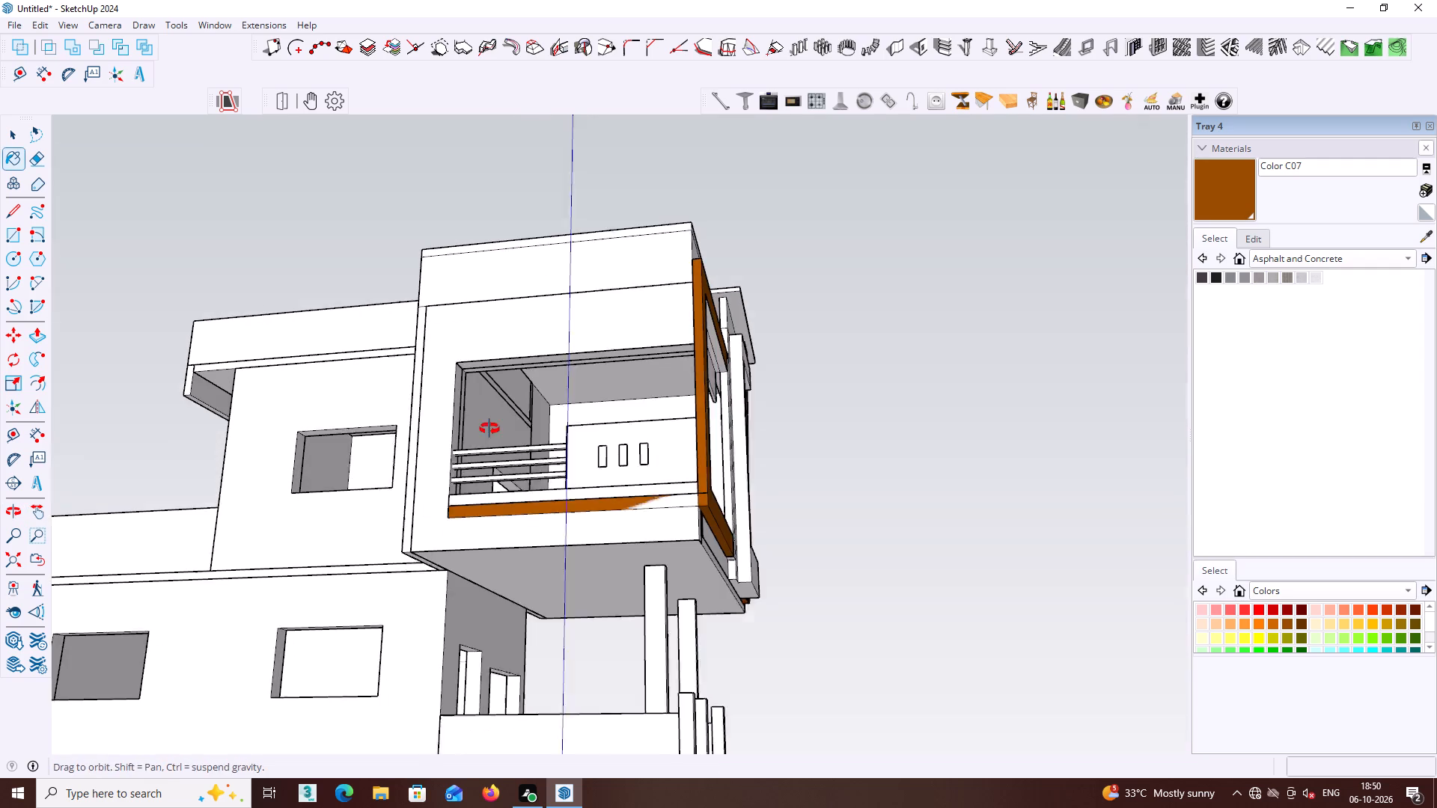
pyautogui.moveTo(489, 429); pyautogui.dragTo(489, 426, button='middle')
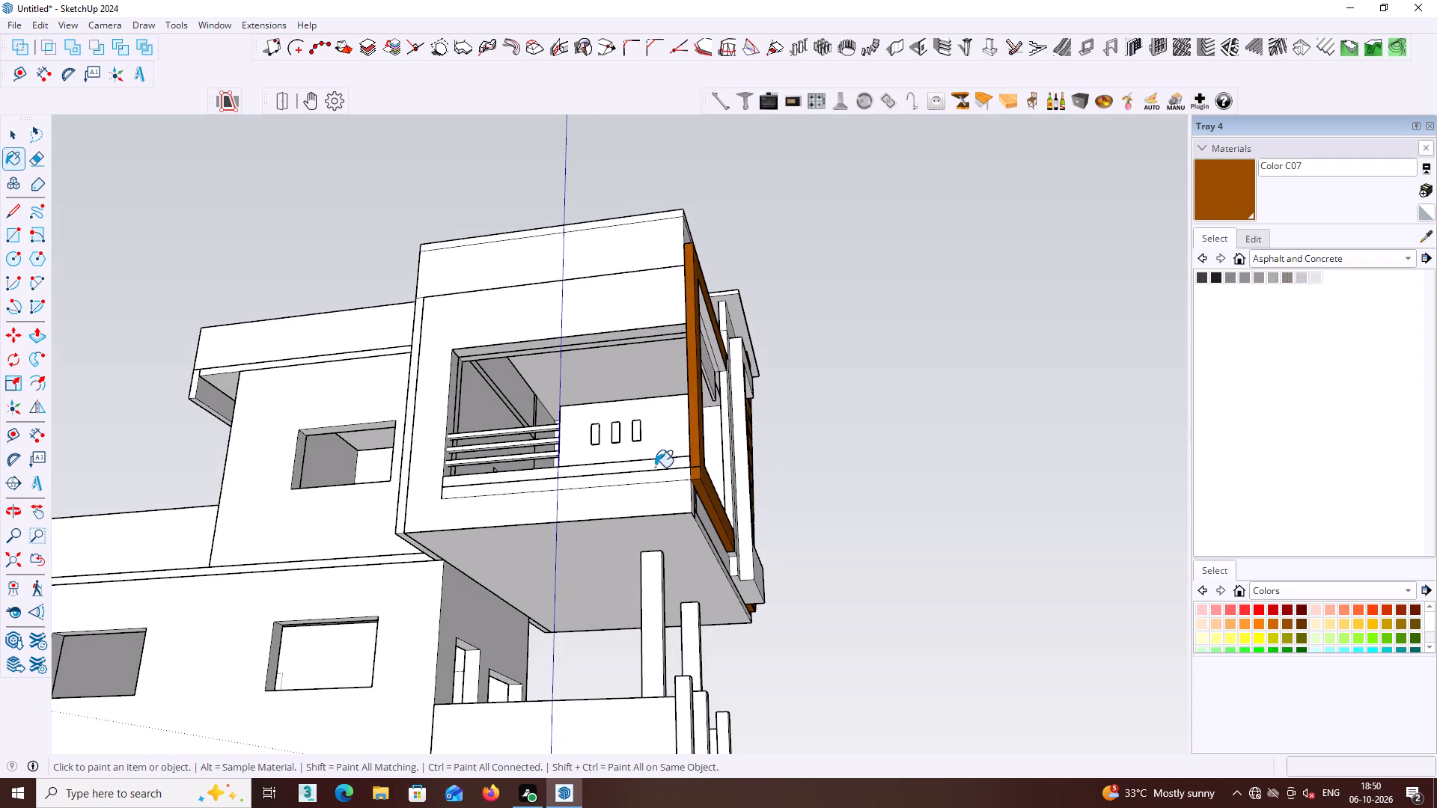
pyautogui.moveTo(645, 471); pyautogui.dragTo(729, 461, button='middle')
pyautogui.moveTo(663, 456); pyautogui.dragTo(672, 523, button='middle')
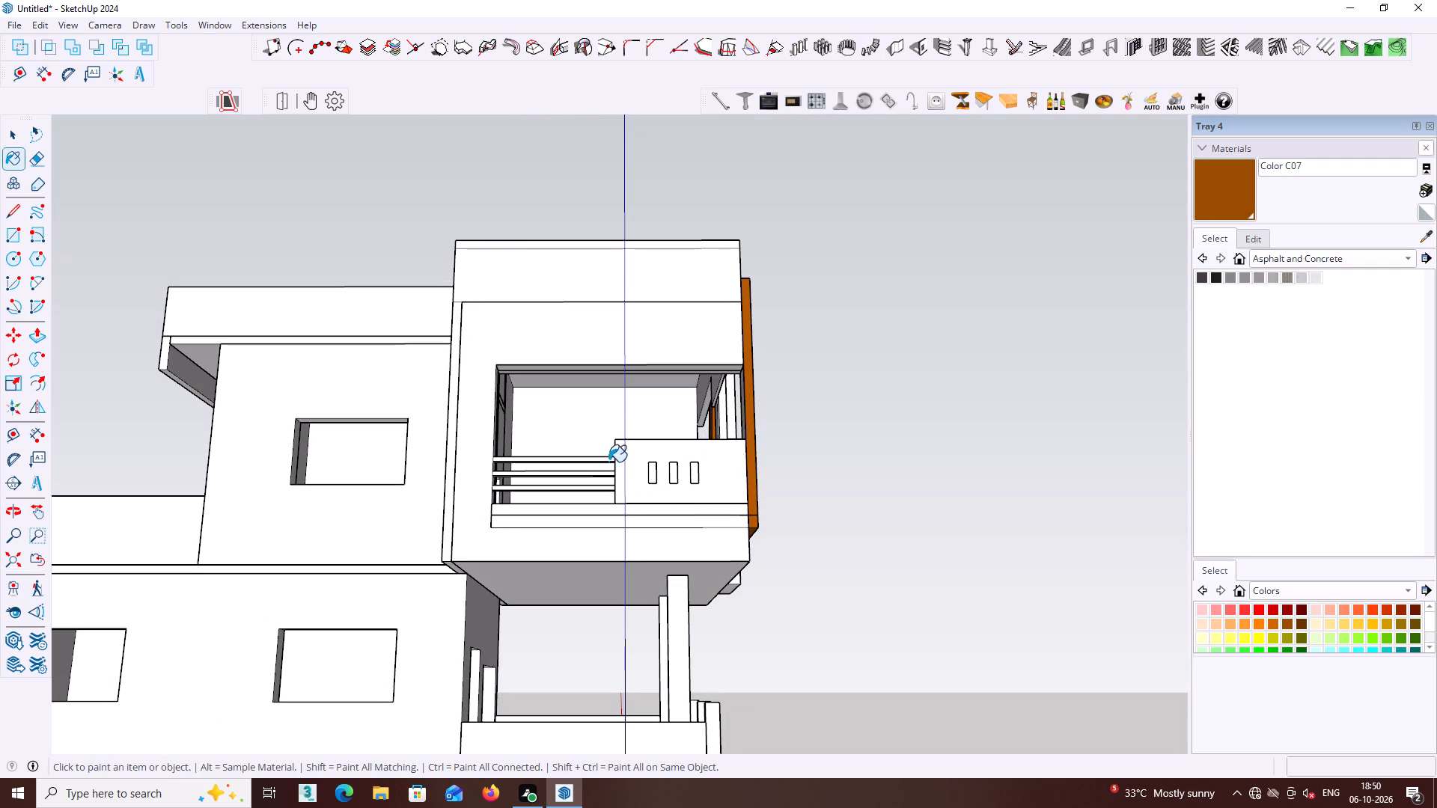
pyautogui.moveTo(602, 521); pyautogui.dragTo(582, 624, button='middle')
pyautogui.scroll(4, 618, 581)
pyautogui.moveTo(618, 581); pyautogui.dragTo(597, 691, button='middle')
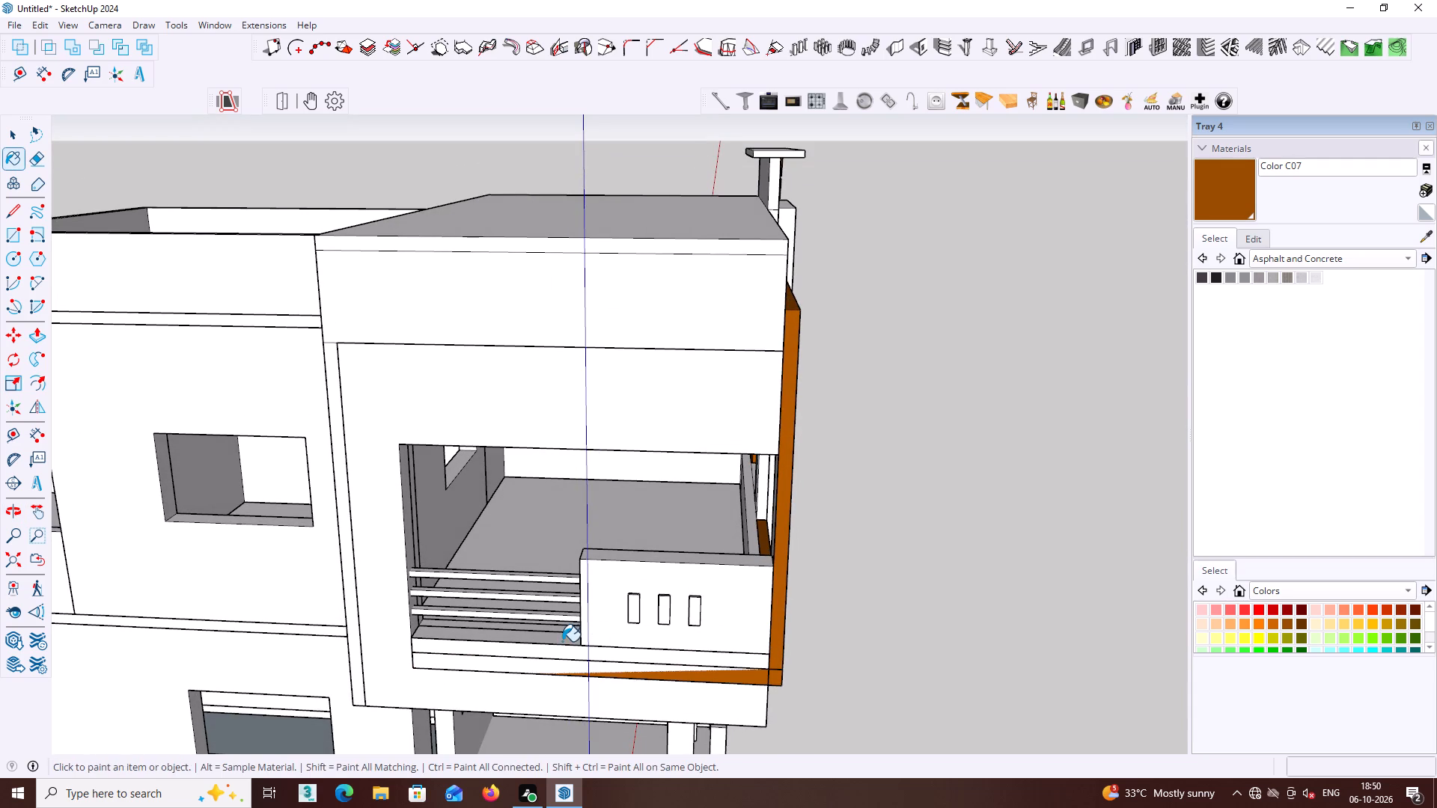
pyautogui.click(560, 642)
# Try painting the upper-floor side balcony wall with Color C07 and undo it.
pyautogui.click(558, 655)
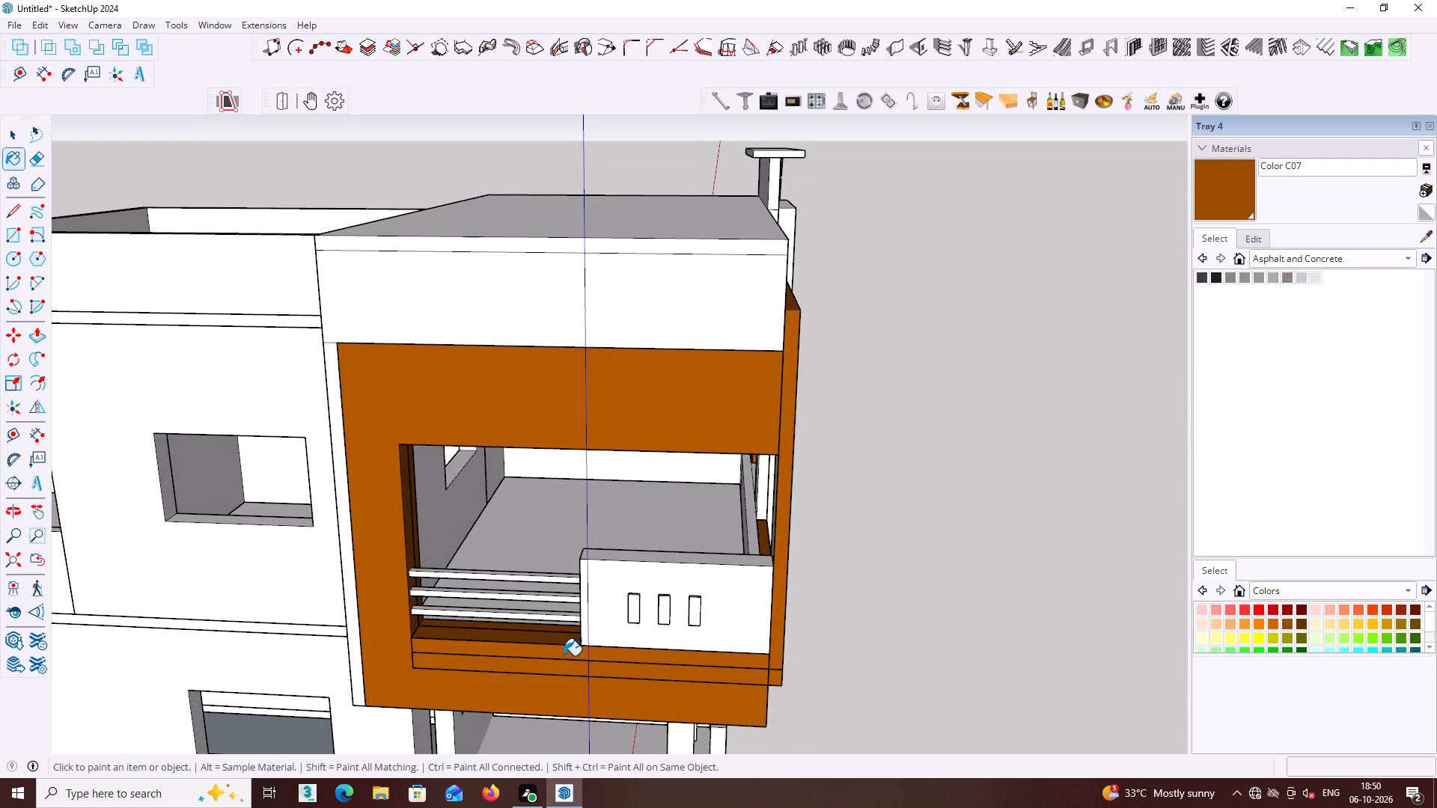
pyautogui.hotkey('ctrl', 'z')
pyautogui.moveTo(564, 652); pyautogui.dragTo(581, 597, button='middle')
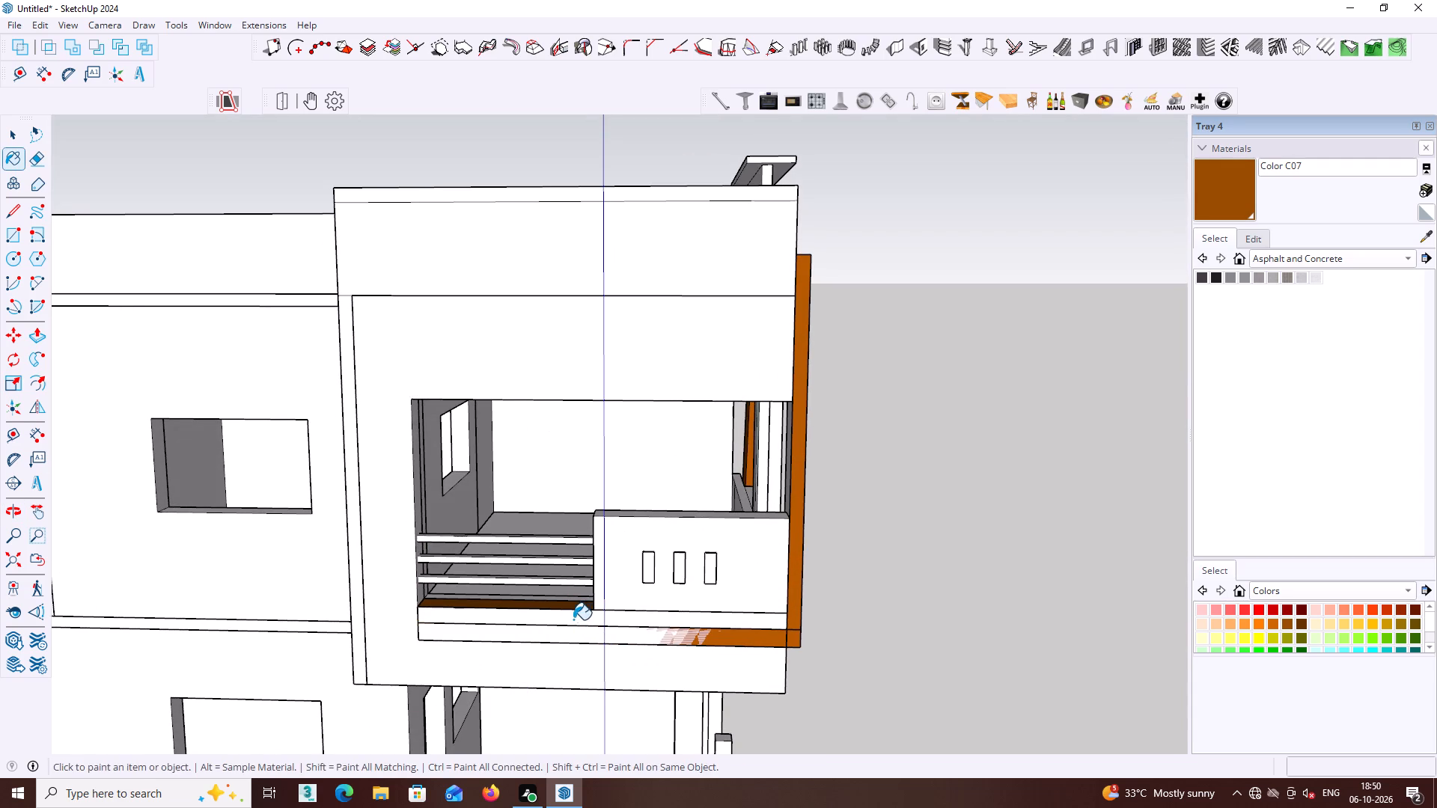
# Open the side balcony wall and the brown frame in turn to examine their overlapping faces below the balcony, leaving both groups closed.
pyautogui.press('space')
pyautogui.moveTo(731, 649); pyautogui.dragTo(695, 612, button='middle')
pyautogui.click(698, 613)
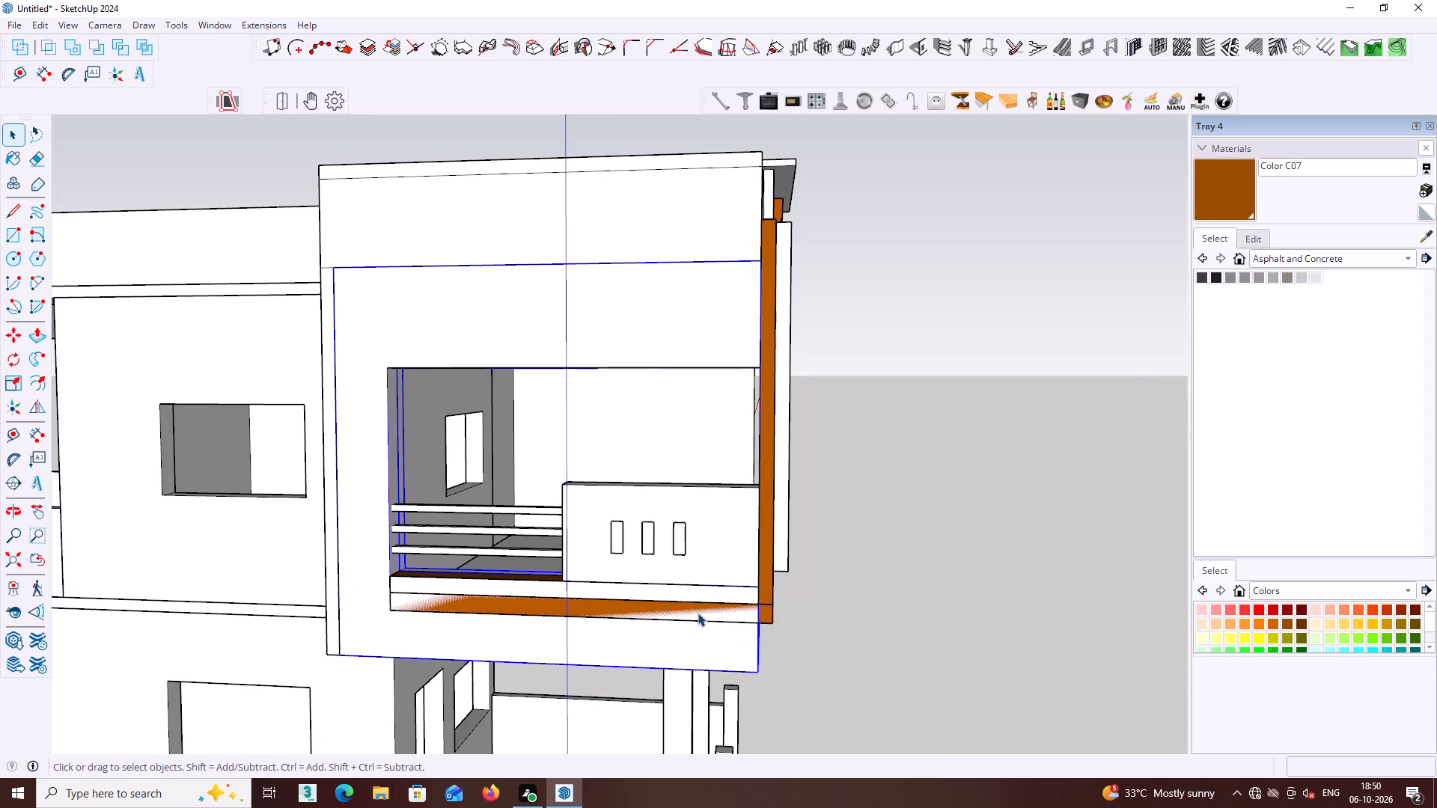
pyautogui.tripleClick(705, 611)
pyautogui.click(721, 613)
pyautogui.click(724, 613)
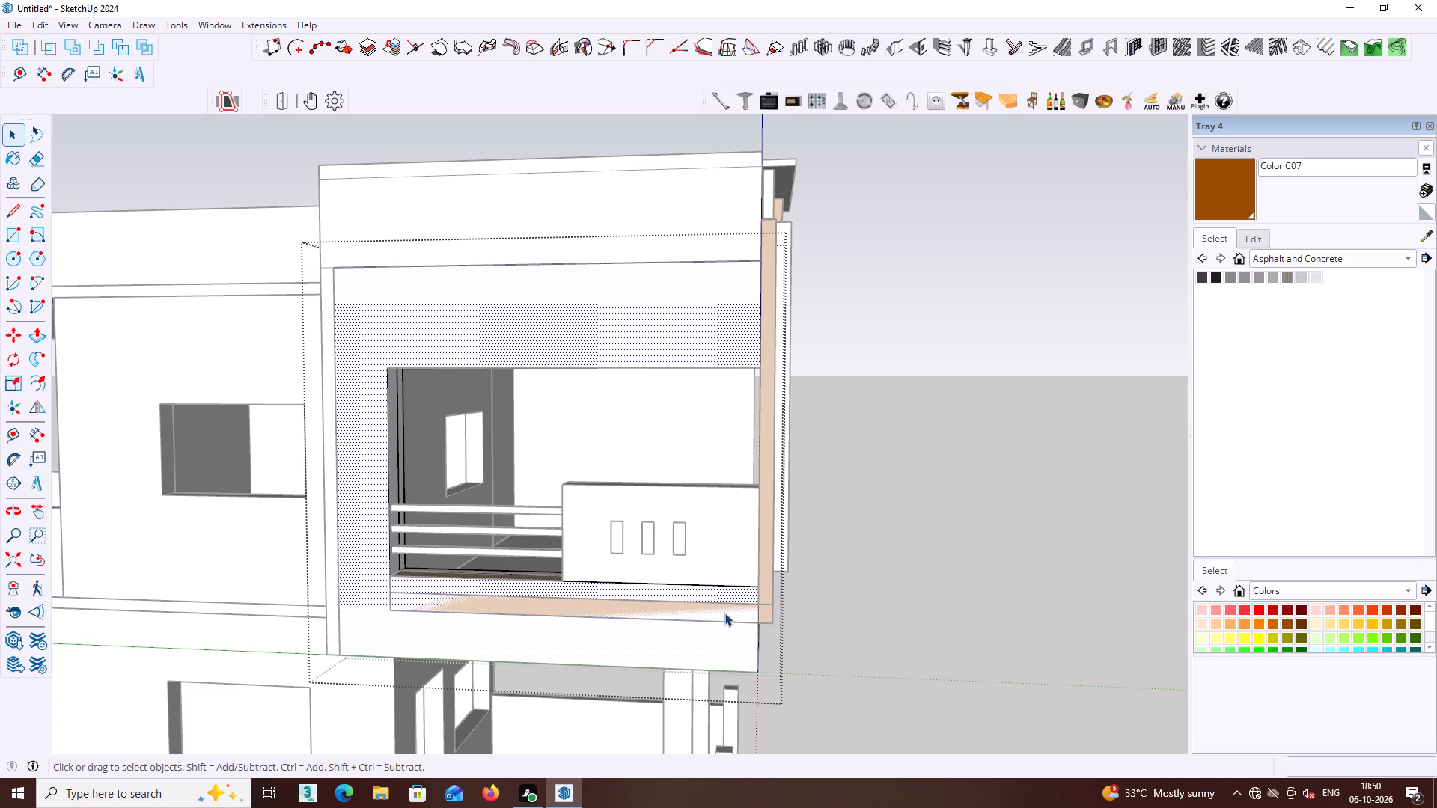
pyautogui.moveTo(864, 582); pyautogui.dragTo(782, 588, button='middle')
pyautogui.doubleClick(671, 618)
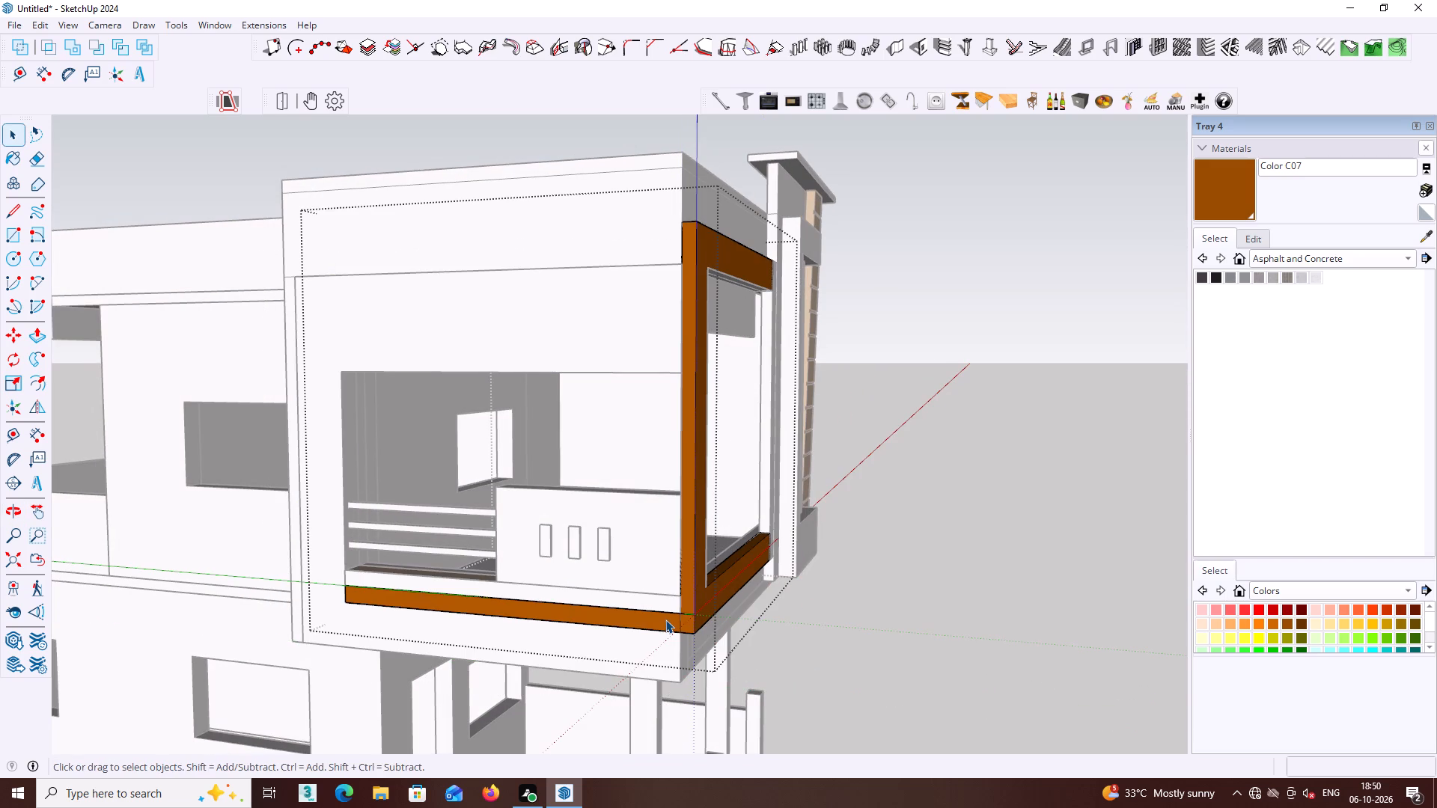
pyautogui.click(665, 619)
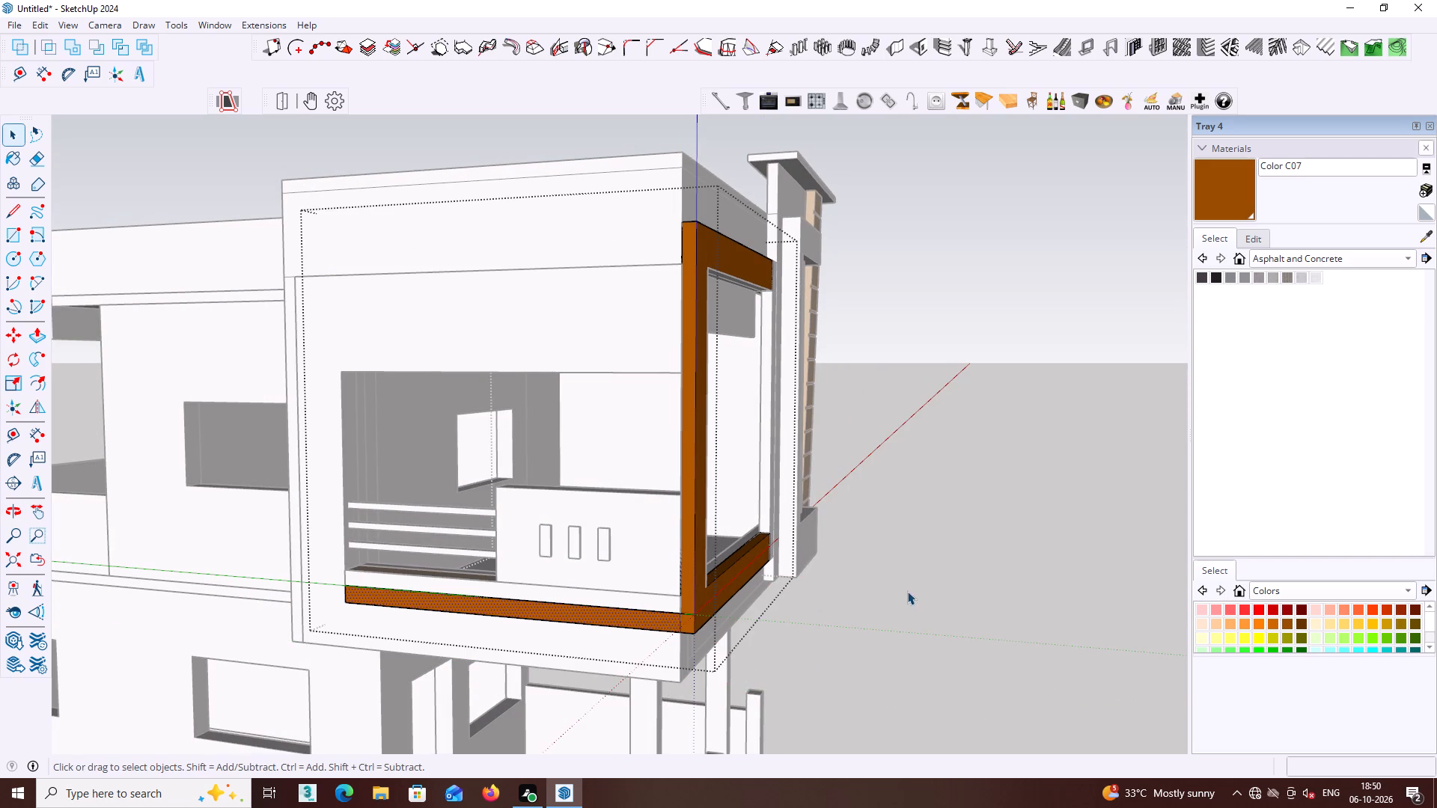
pyautogui.click(909, 593)
pyautogui.click(605, 598)
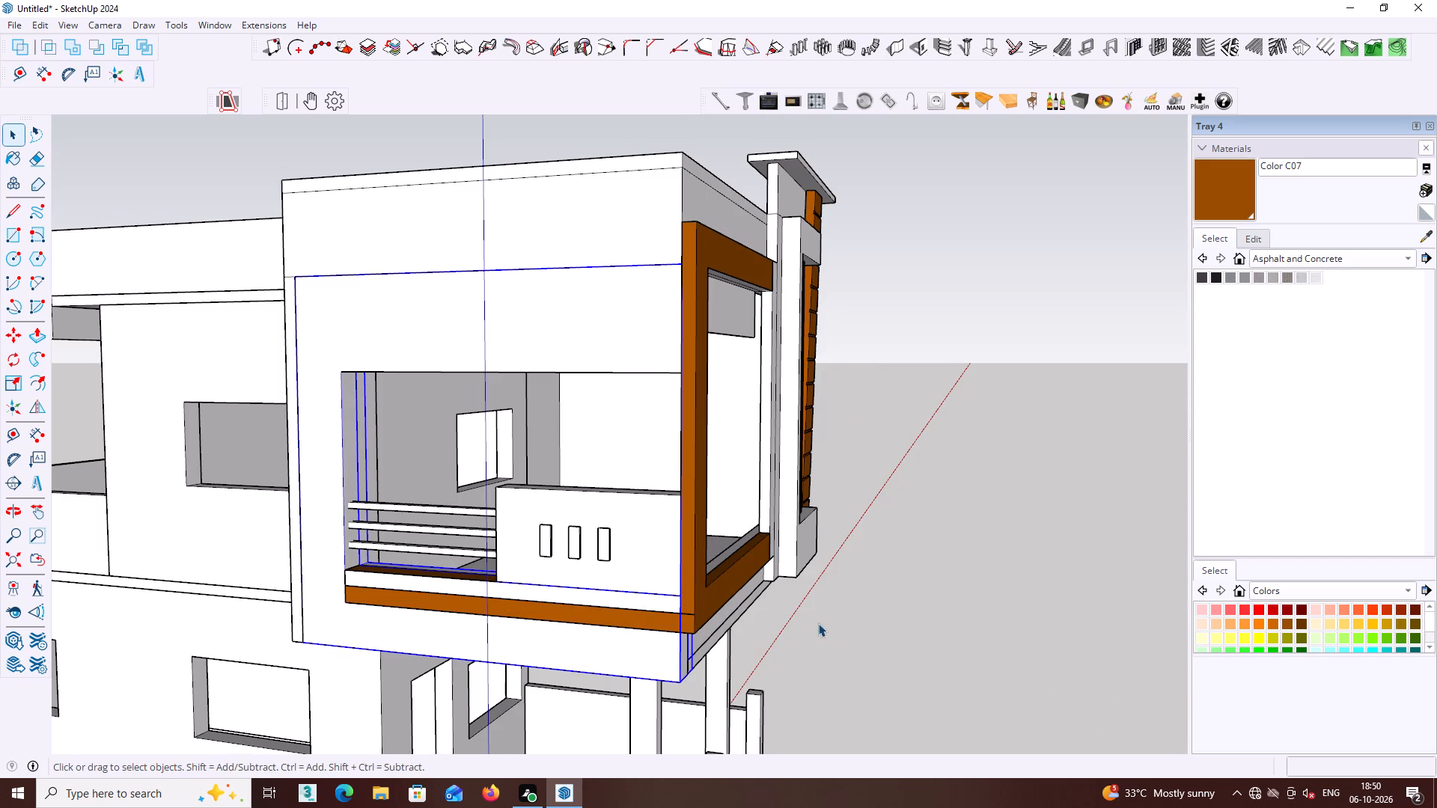
pyautogui.click(844, 628)
# Select the balcony wall and reopen its group to check the face overlapping the brown strip, leaving it closed and deselected.
pyautogui.moveTo(617, 614); pyautogui.dragTo(614, 673, button='middle')
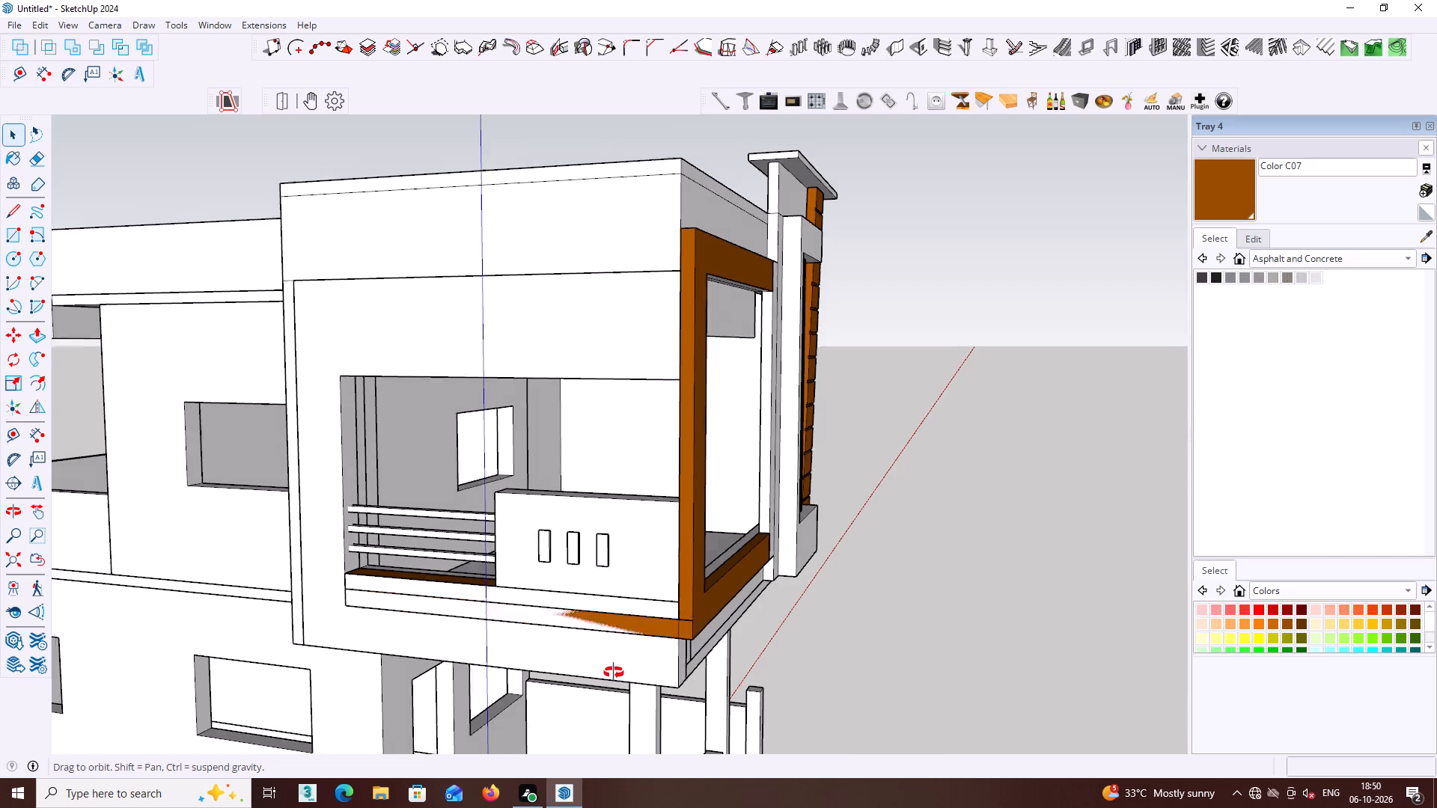
pyautogui.moveTo(614, 673); pyautogui.dragTo(621, 690, button='middle')
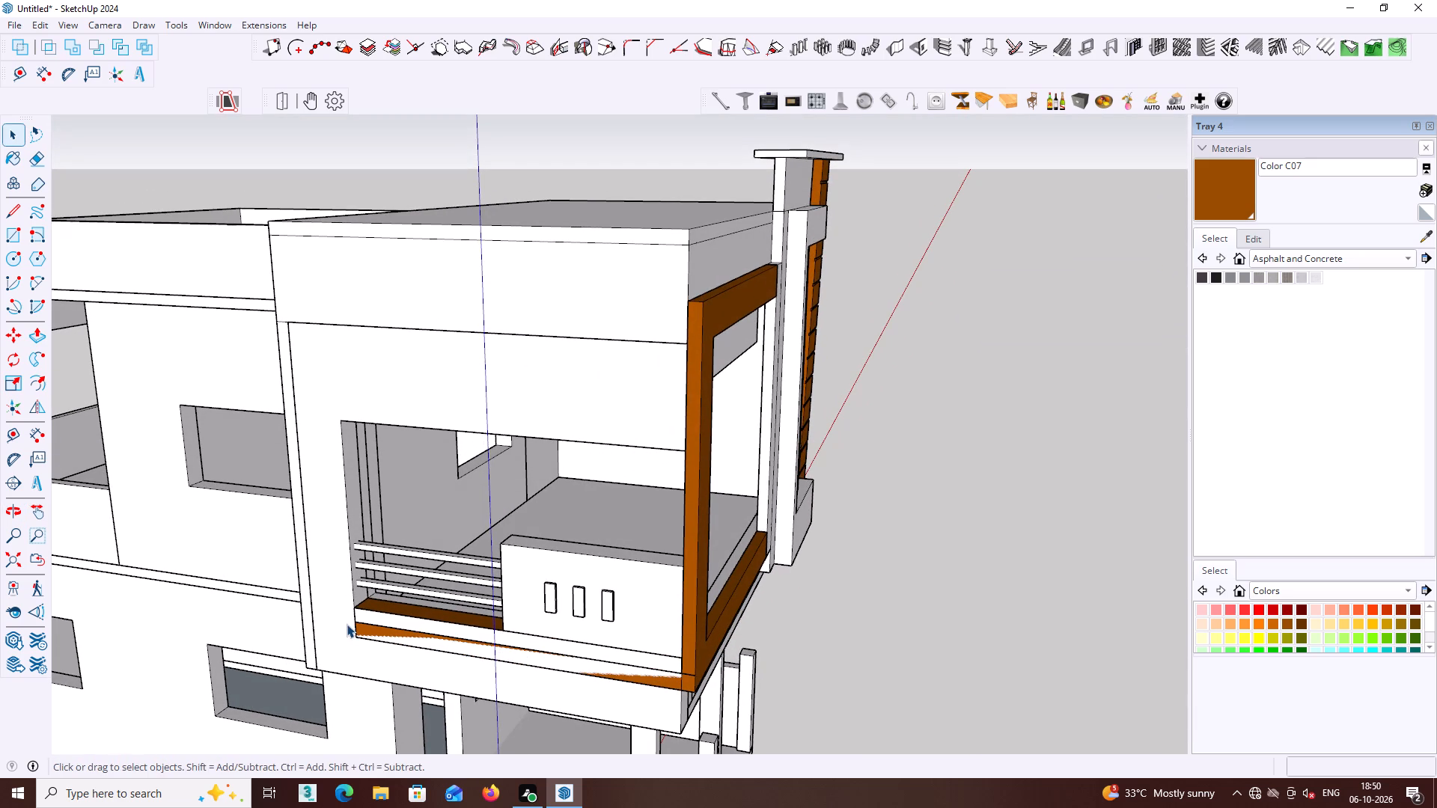
pyautogui.click(347, 624)
pyautogui.click(379, 640)
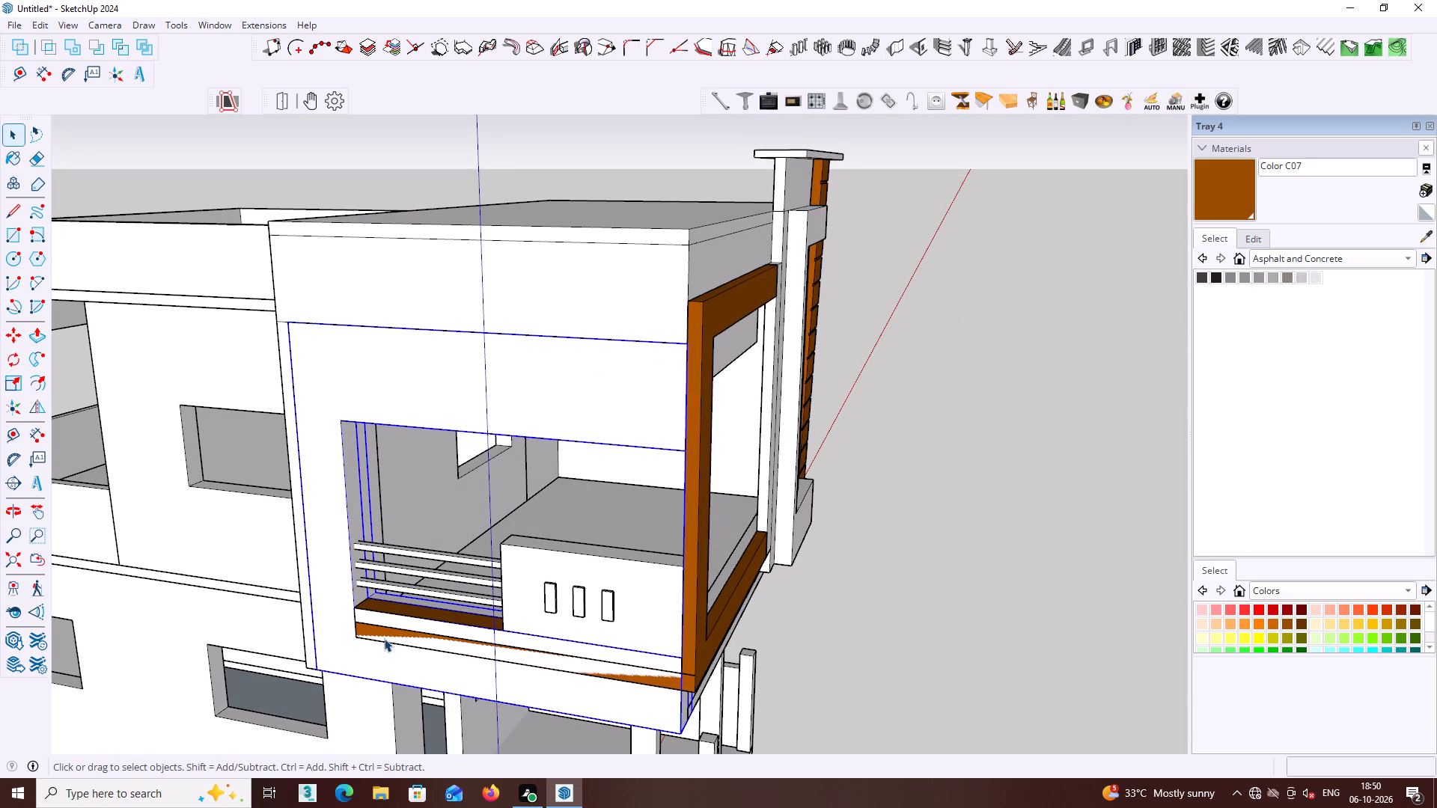
pyautogui.click(385, 636)
pyautogui.doubleClick(396, 637)
pyautogui.click(414, 640)
pyautogui.click(420, 642)
pyautogui.click(885, 617)
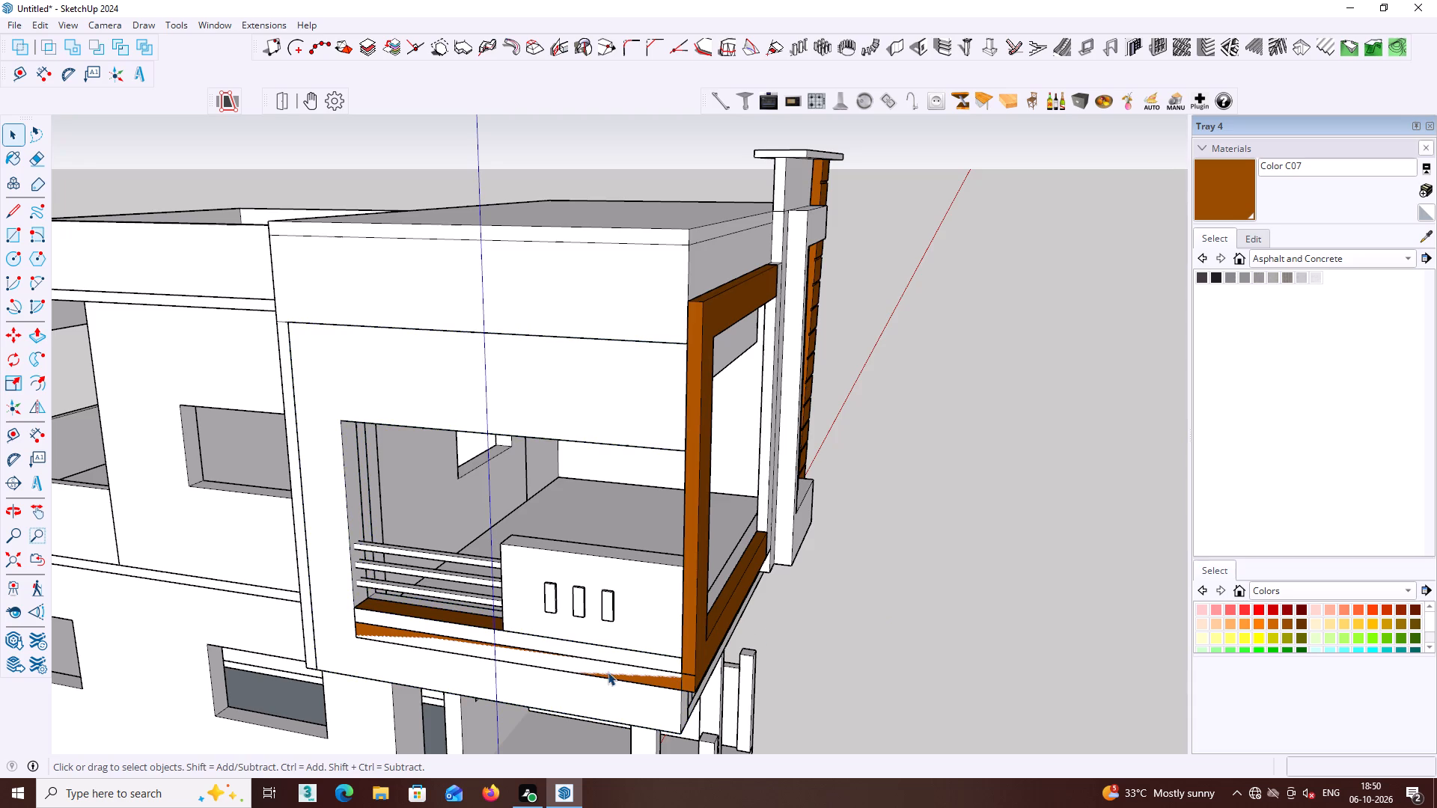
pyautogui.moveTo(608, 672); pyautogui.dragTo(620, 641, button='middle')
pyautogui.tripleClick(617, 650)
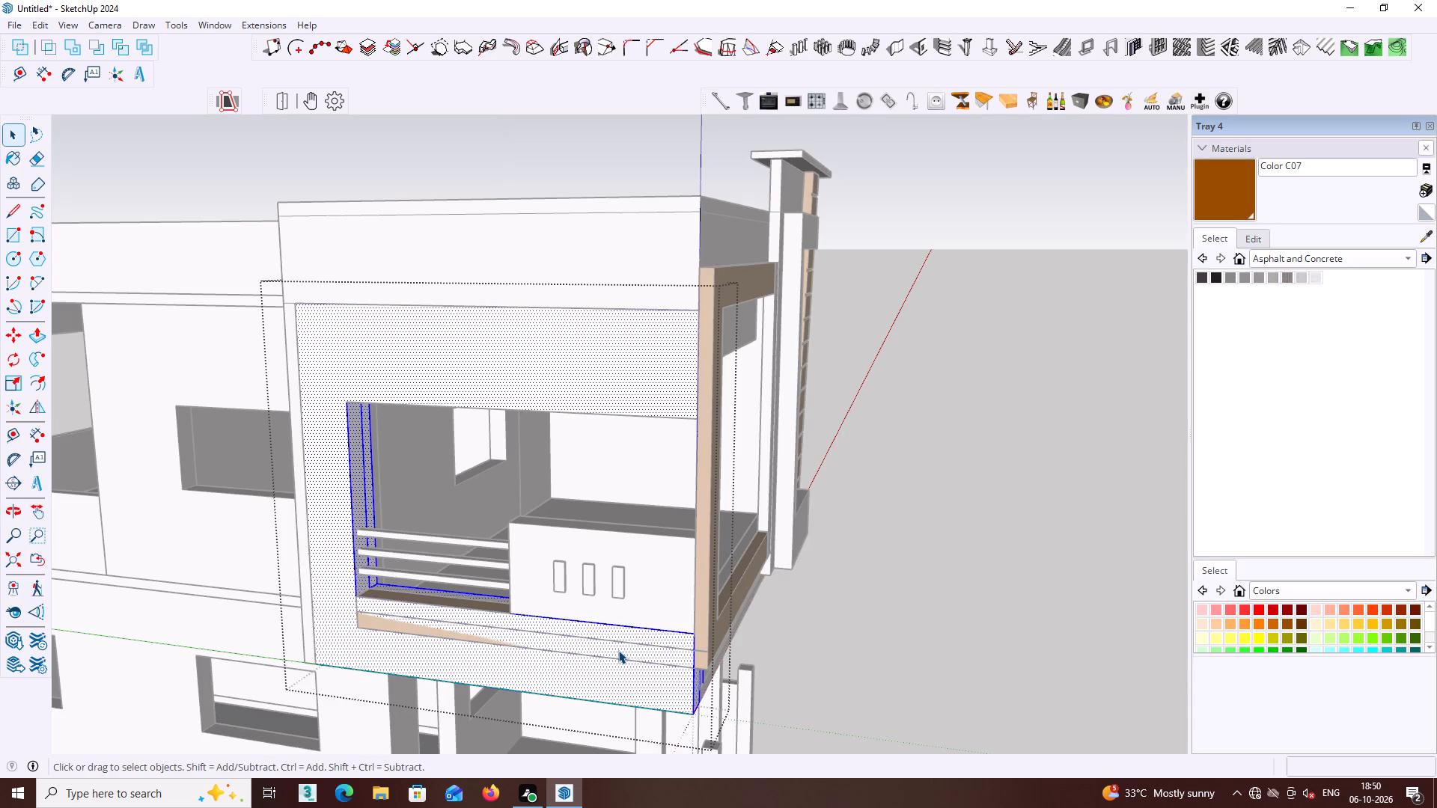
pyautogui.moveTo(618, 650); pyautogui.dragTo(583, 653, button='middle')
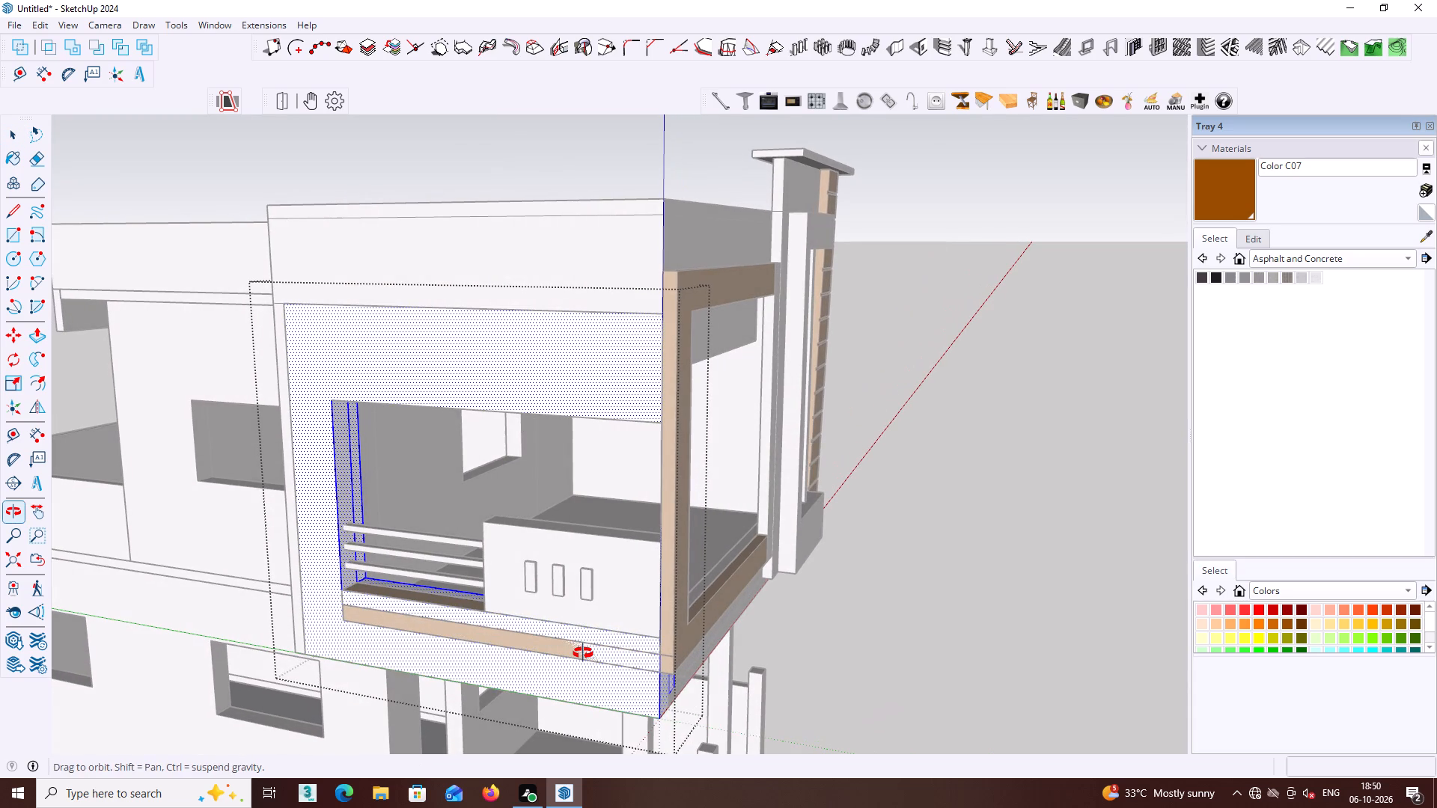
pyautogui.moveTo(583, 653); pyautogui.dragTo(649, 779, button='middle')
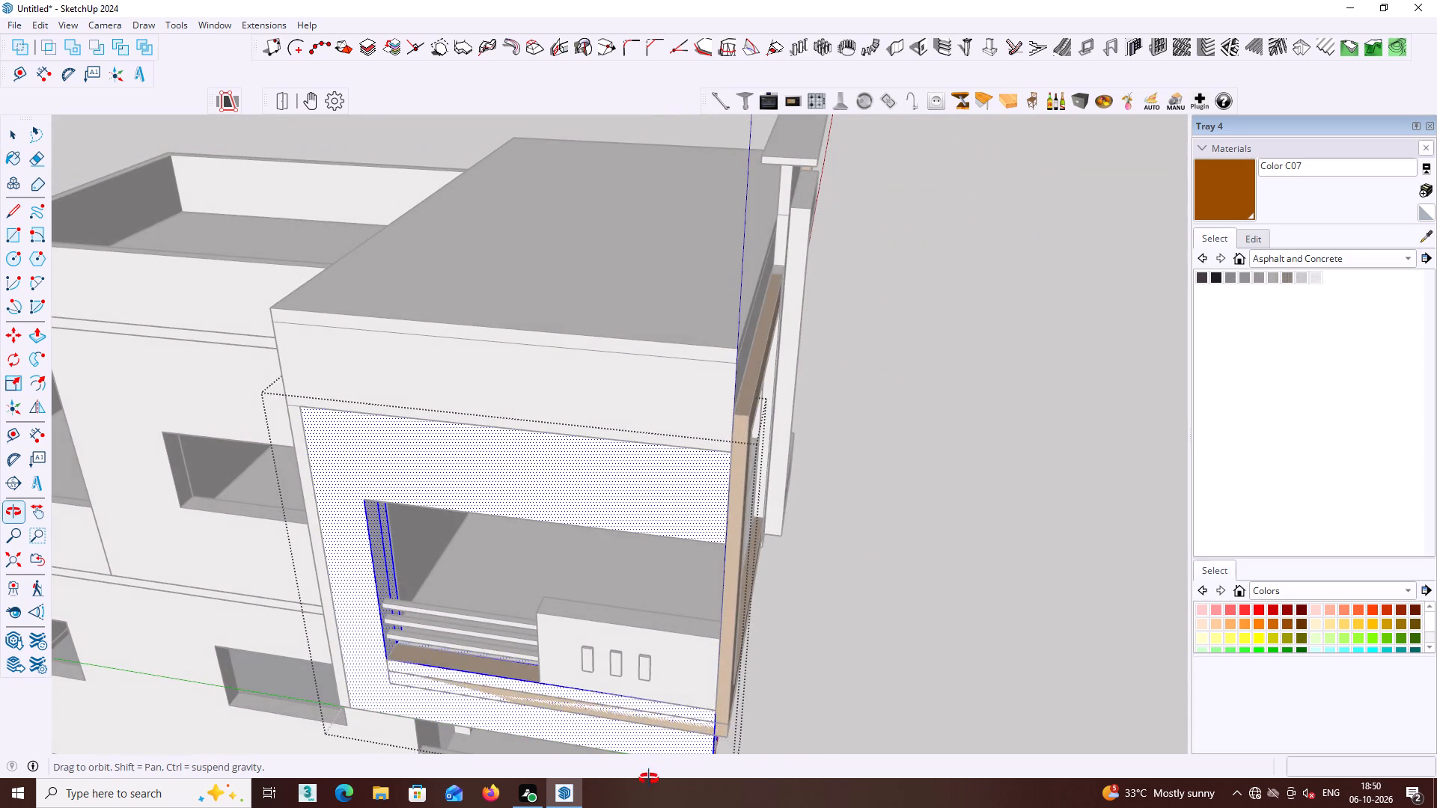
pyautogui.moveTo(649, 779); pyautogui.dragTo(656, 772, button='middle')
pyautogui.click(956, 610)
# Examine the side balcony from the rear, below and front corner, with attention to the overlapping strip along its base.
pyautogui.moveTo(724, 536); pyautogui.dragTo(1025, 340, button='middle')
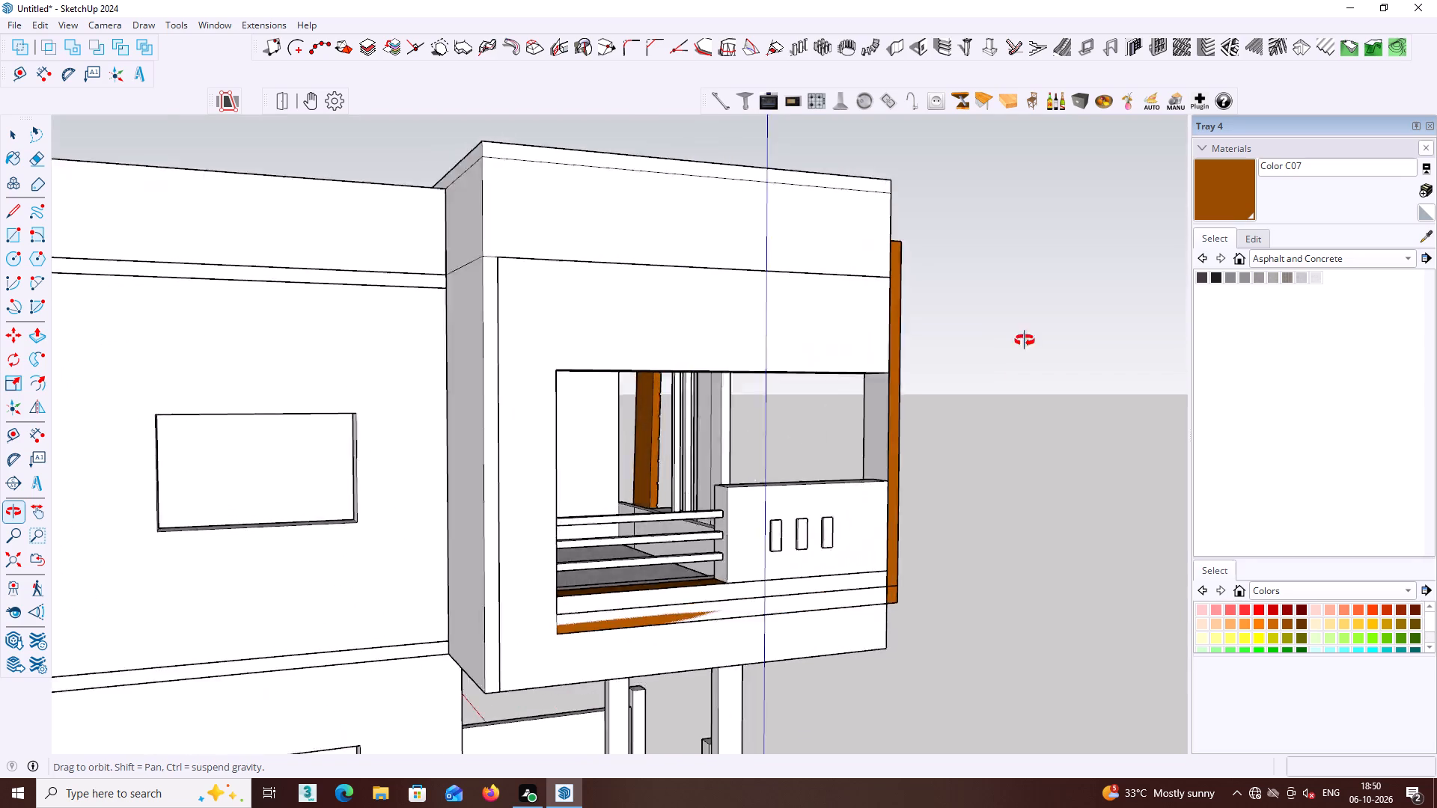
pyautogui.moveTo(1025, 340); pyautogui.dragTo(1165, 334, button='middle')
pyautogui.moveTo(864, 379); pyautogui.dragTo(761, 374, button='middle')
pyautogui.scroll(3, 651, 290)
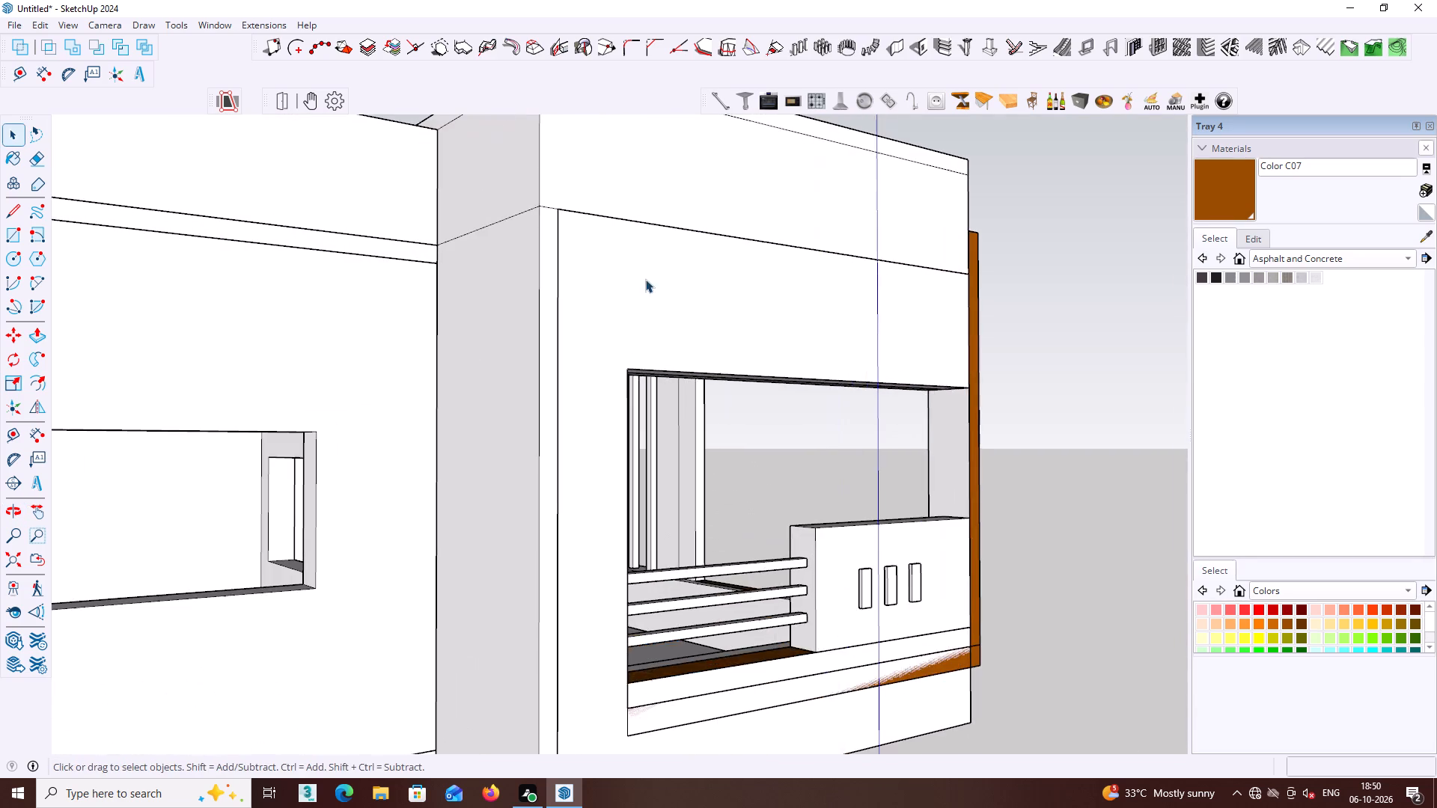
pyautogui.moveTo(591, 261); pyautogui.dragTo(265, 232, button='middle')
pyautogui.scroll(-2, 439, 438)
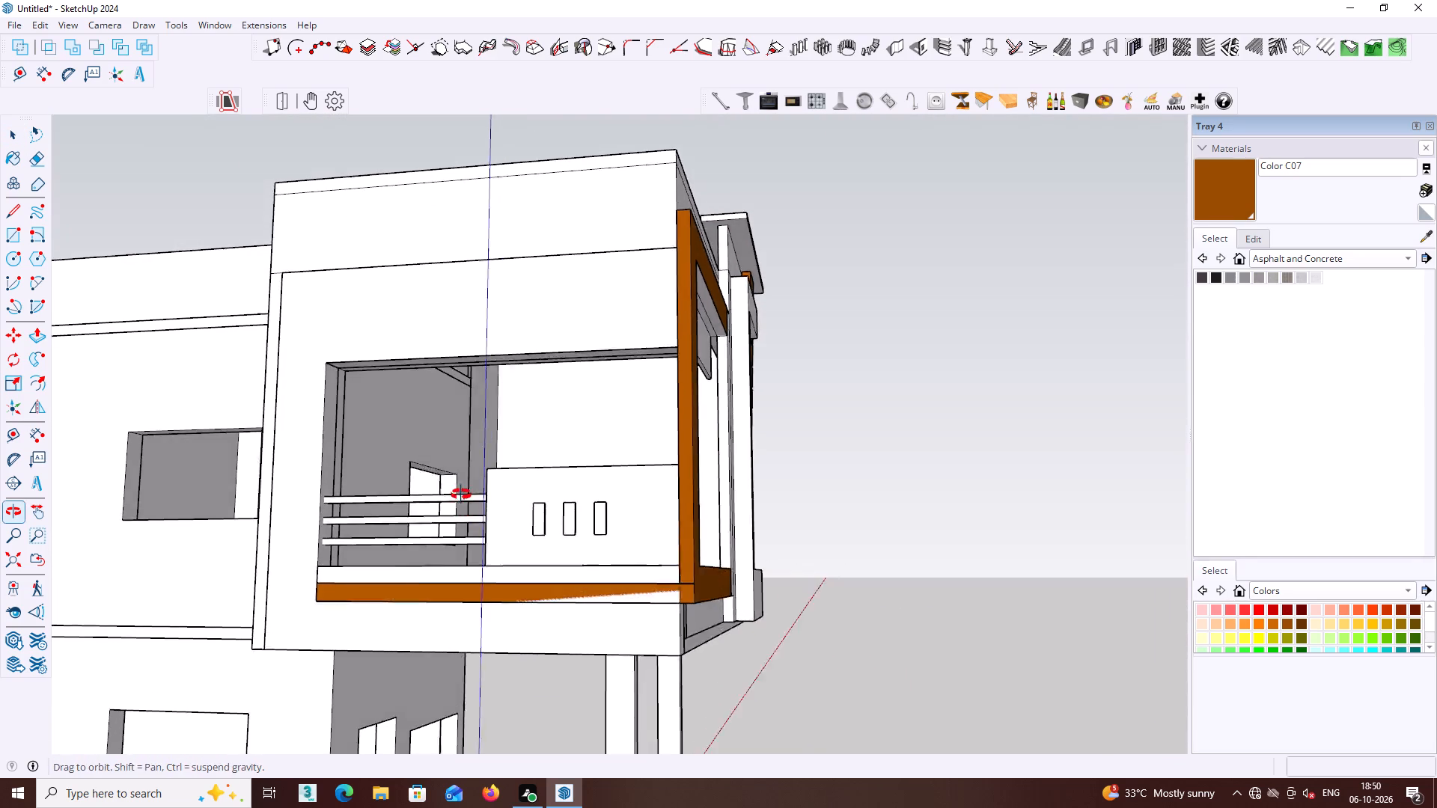
pyautogui.moveTo(514, 479); pyautogui.dragTo(486, 605, button='middle')
pyautogui.click(871, 550)
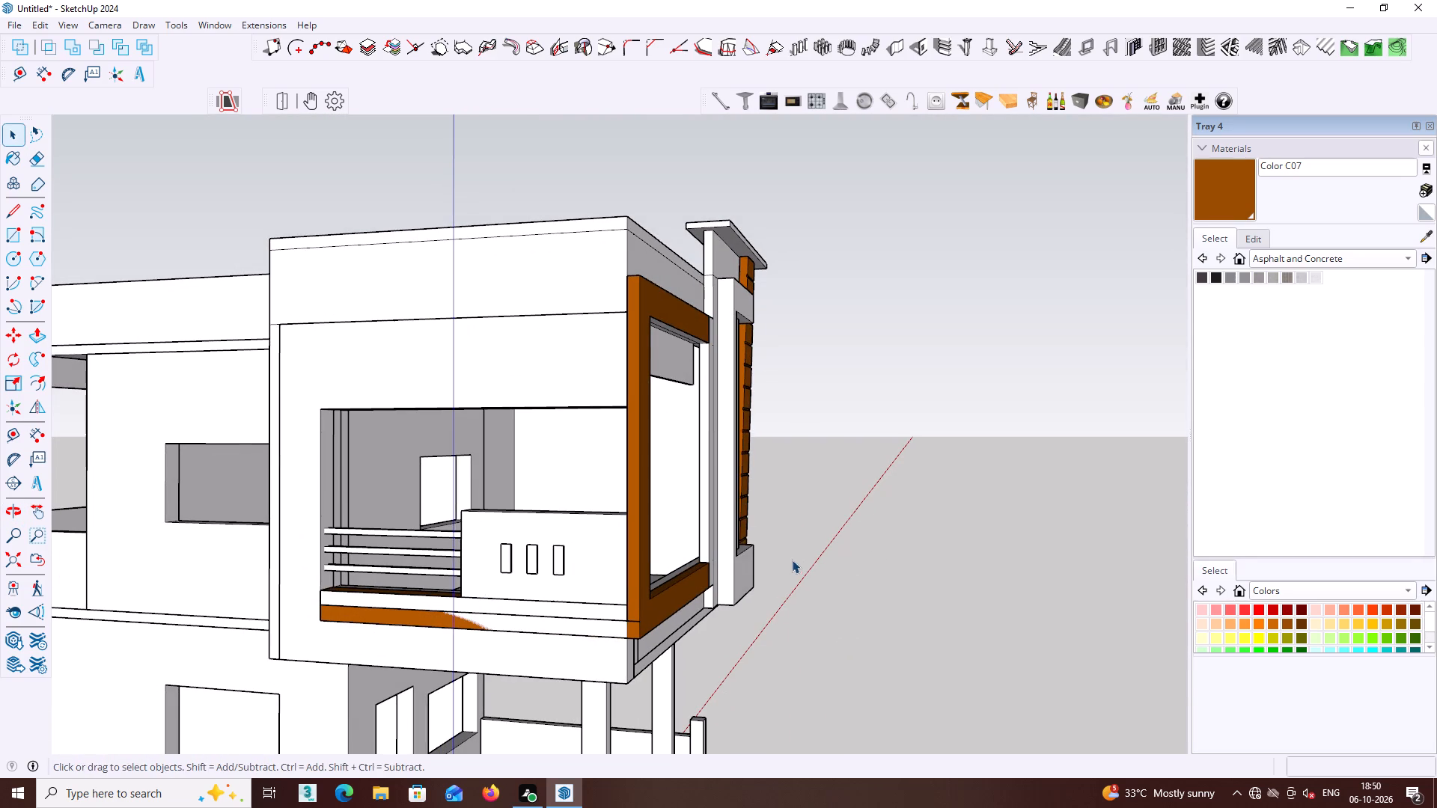
# Push/Pull the outer face of the upper side balcony wall outward about 10 1/2", clear of the overlapping brown strip, and close its group.
pyautogui.moveTo(750, 548); pyautogui.dragTo(754, 631, button='middle')
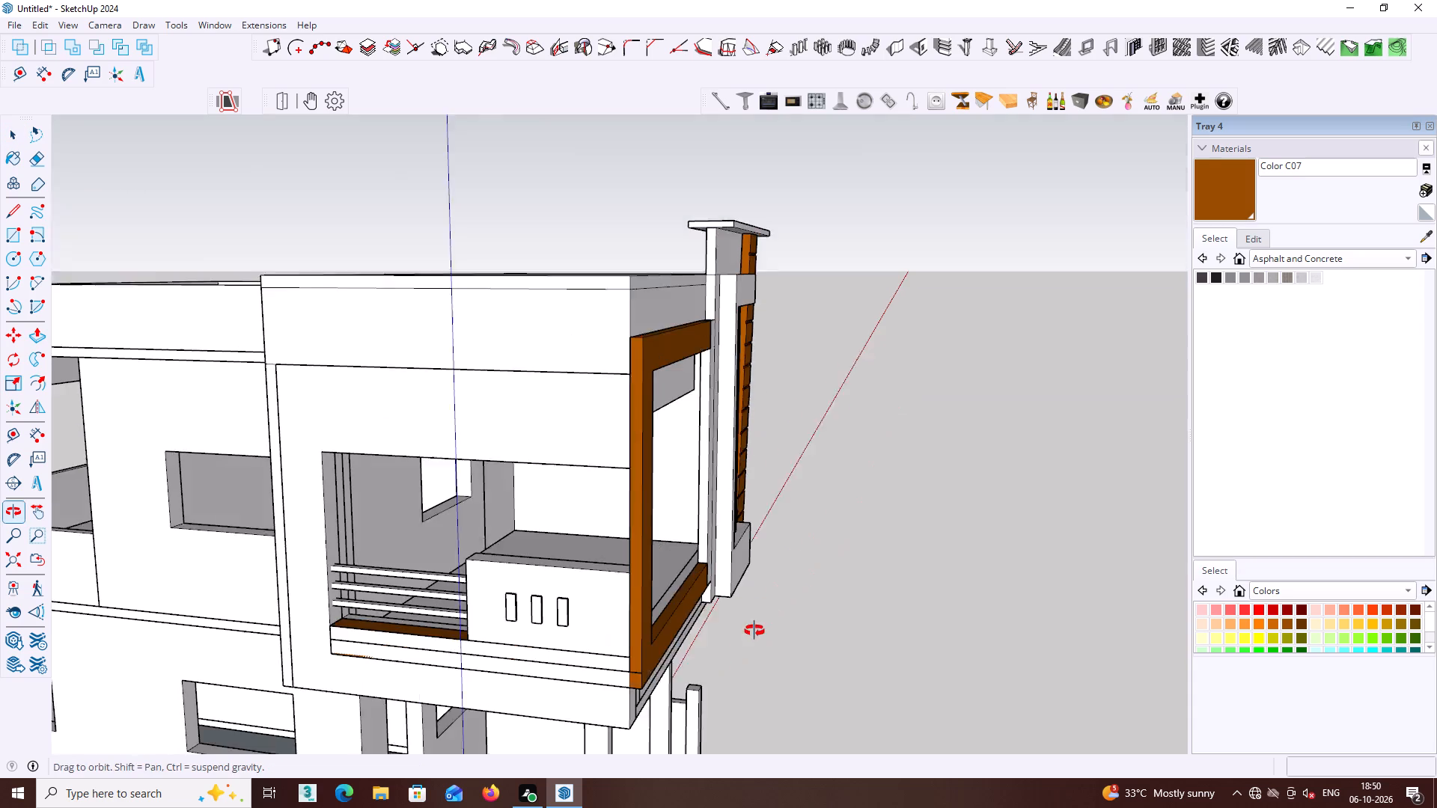
pyautogui.moveTo(754, 631); pyautogui.dragTo(755, 631, button='middle')
pyautogui.scroll(-2, 573, 446)
pyautogui.click(392, 429)
pyautogui.doubleClick(392, 439)
pyautogui.click(399, 438)
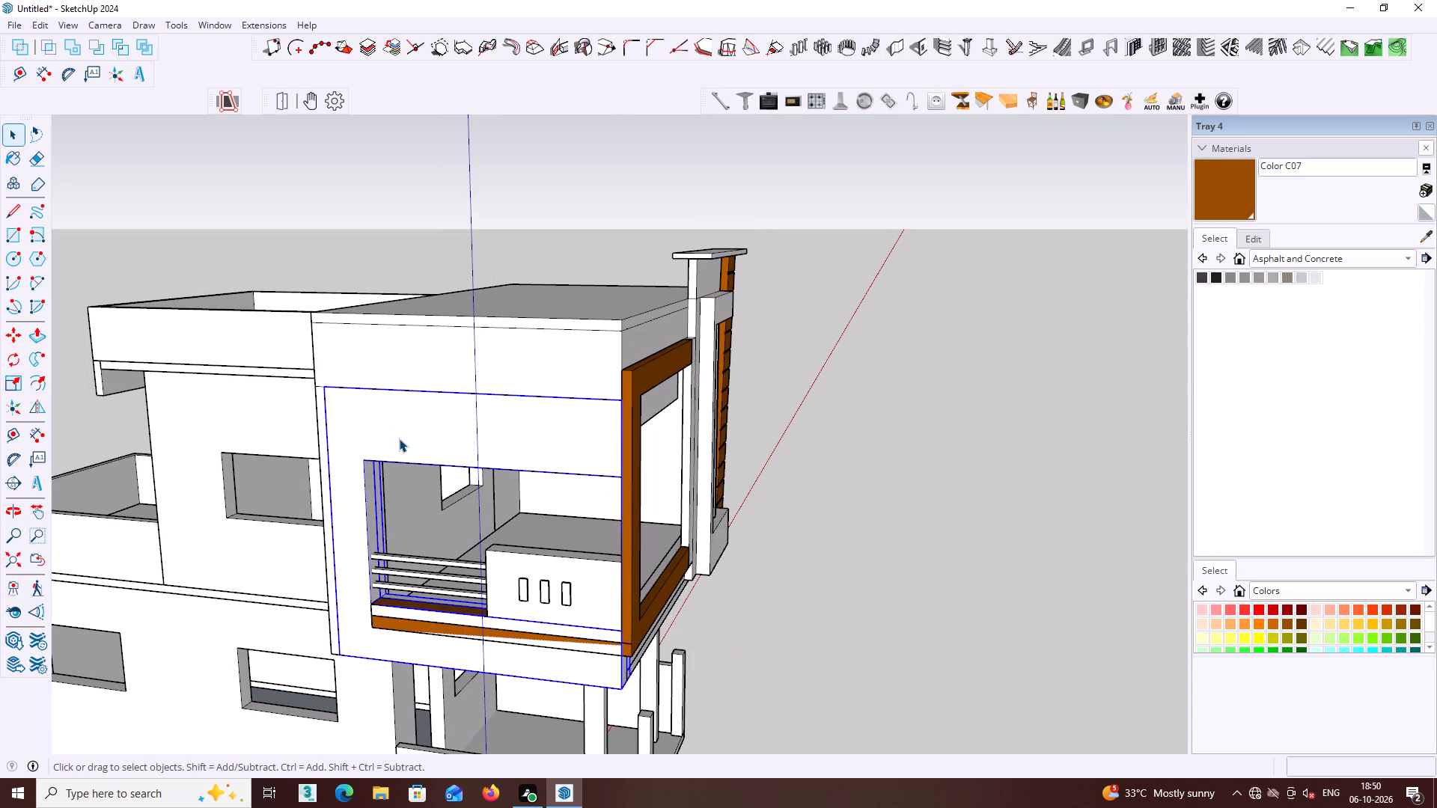
pyautogui.doubleClick(393, 637)
pyautogui.click(386, 644)
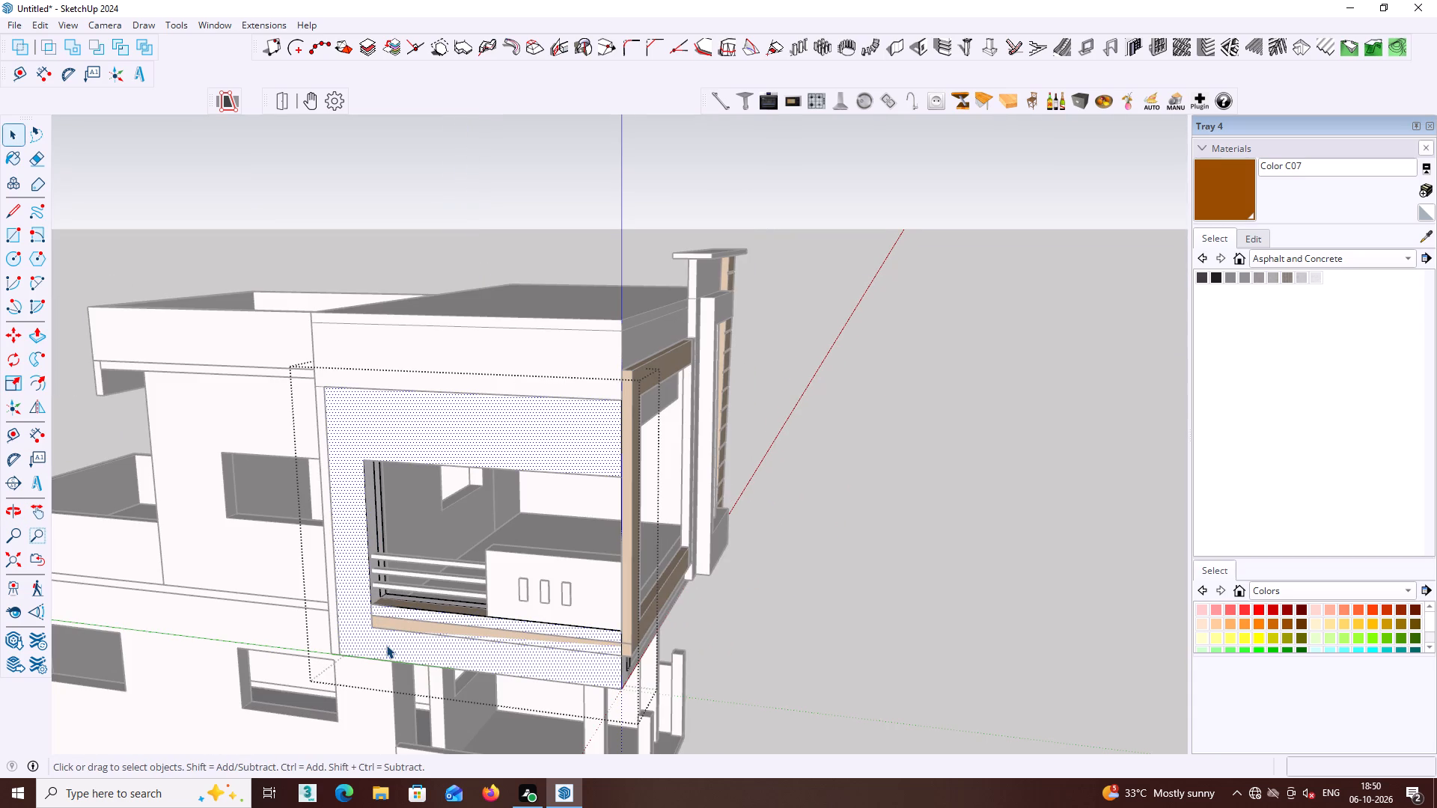
pyautogui.press('p')
pyautogui.click(386, 643)
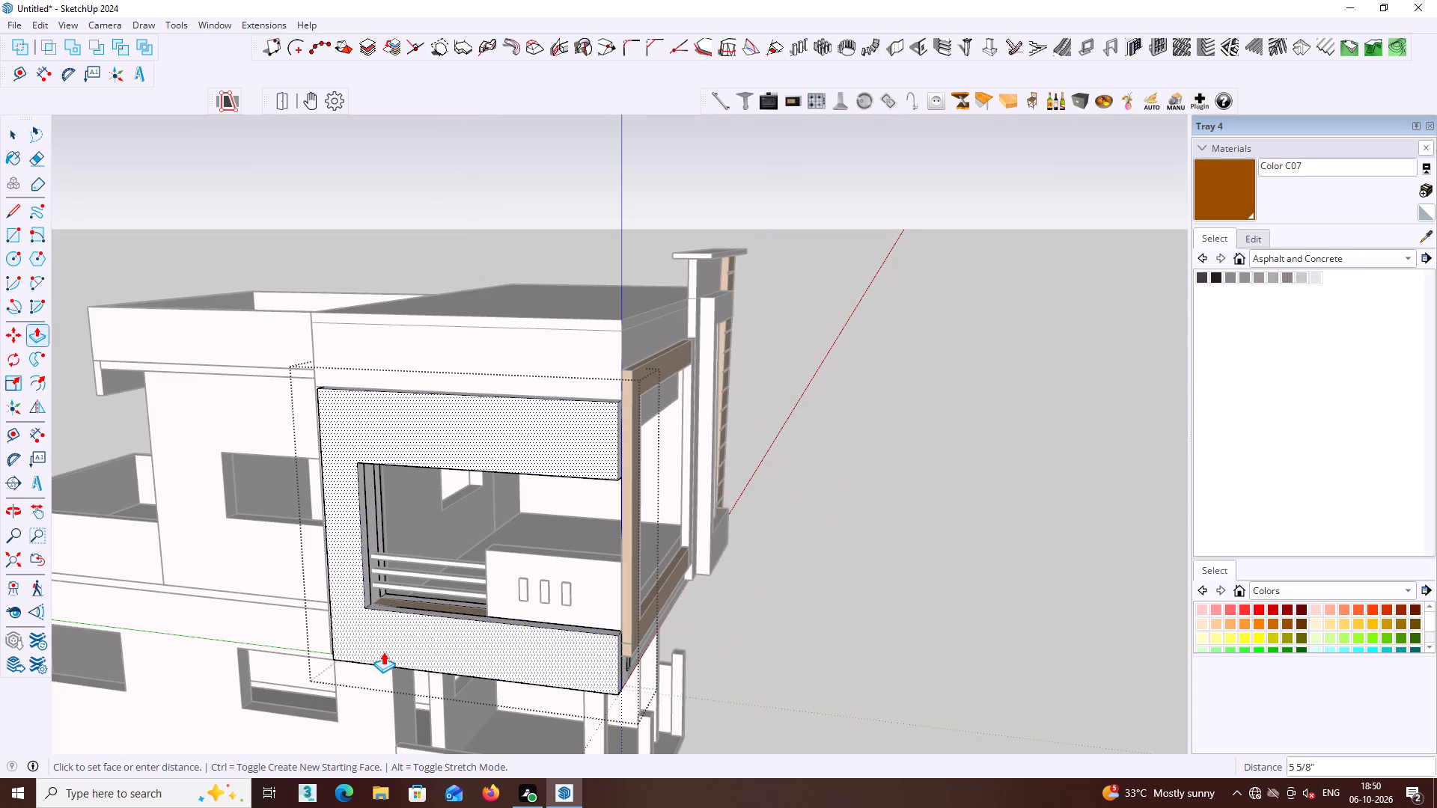
pyautogui.moveTo(383, 649); pyautogui.dragTo(257, 569, button='middle')
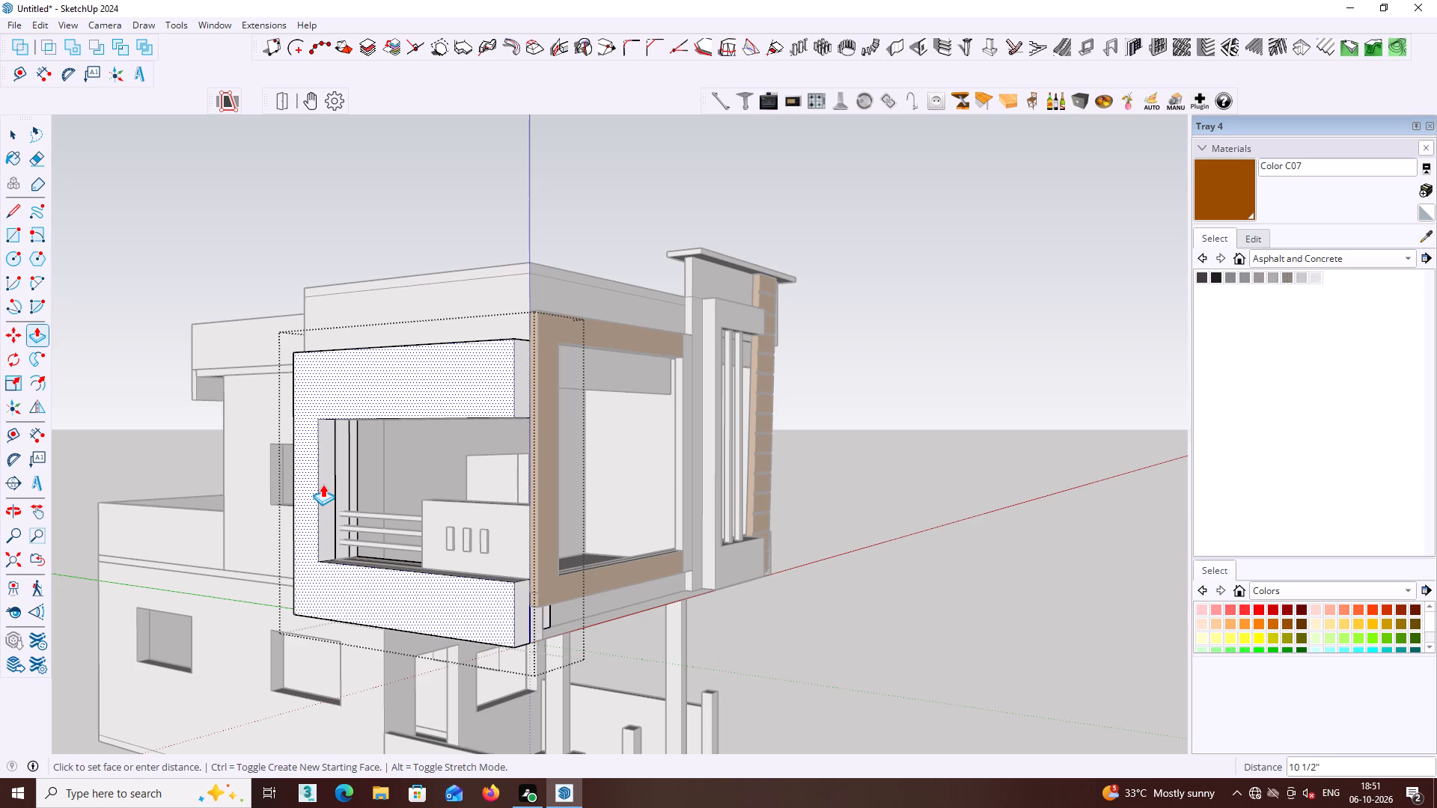
pyautogui.click(323, 484)
pyautogui.press('space')
pyautogui.click(968, 586)
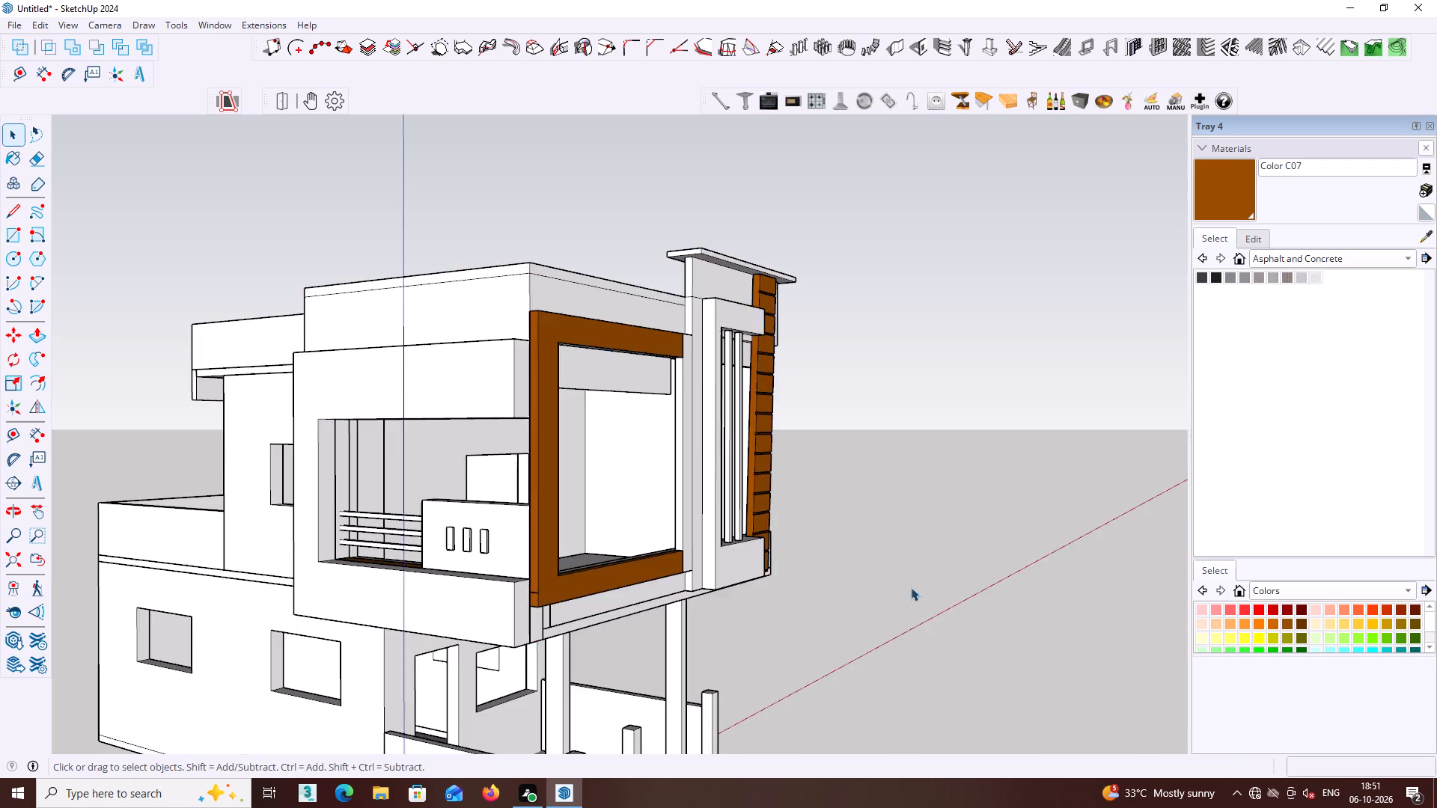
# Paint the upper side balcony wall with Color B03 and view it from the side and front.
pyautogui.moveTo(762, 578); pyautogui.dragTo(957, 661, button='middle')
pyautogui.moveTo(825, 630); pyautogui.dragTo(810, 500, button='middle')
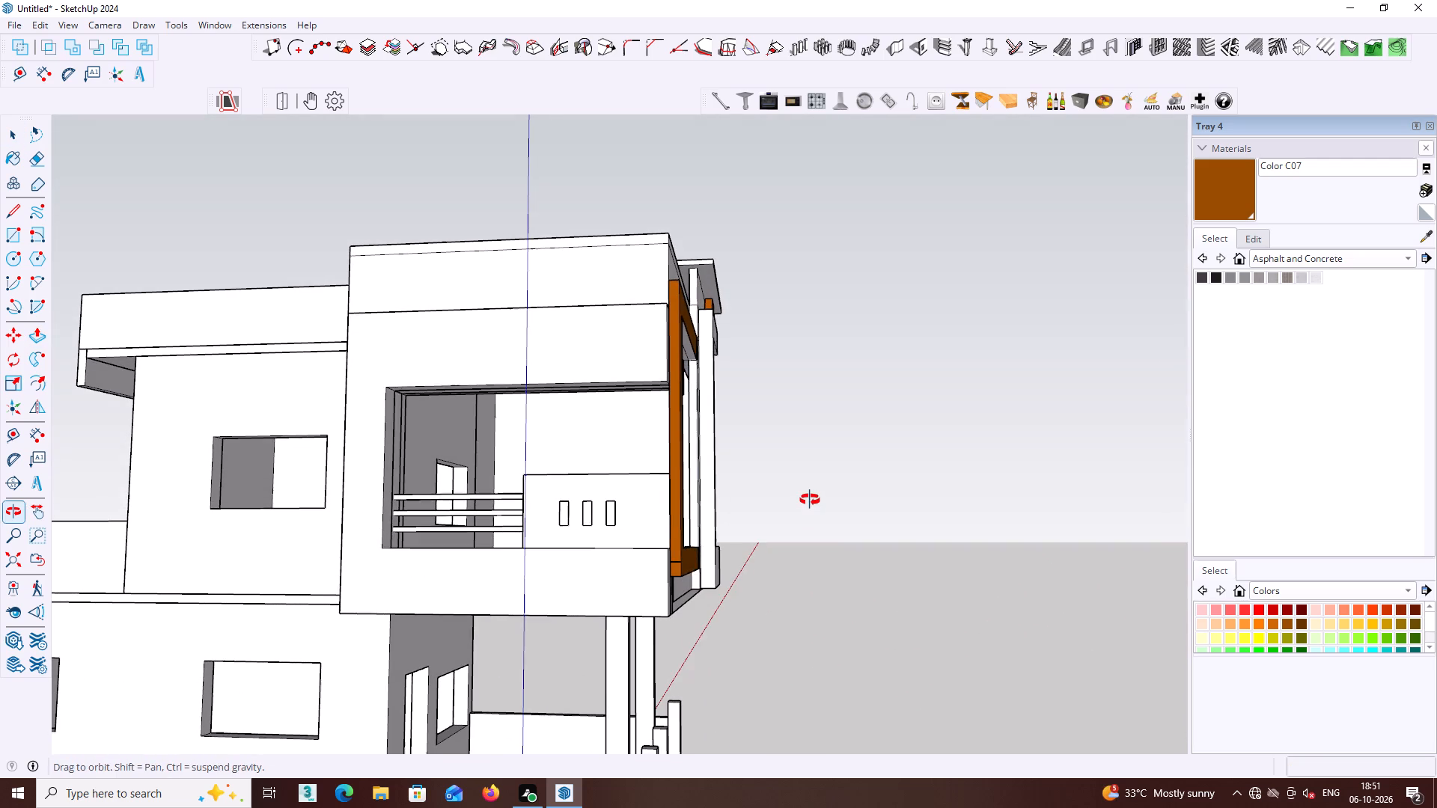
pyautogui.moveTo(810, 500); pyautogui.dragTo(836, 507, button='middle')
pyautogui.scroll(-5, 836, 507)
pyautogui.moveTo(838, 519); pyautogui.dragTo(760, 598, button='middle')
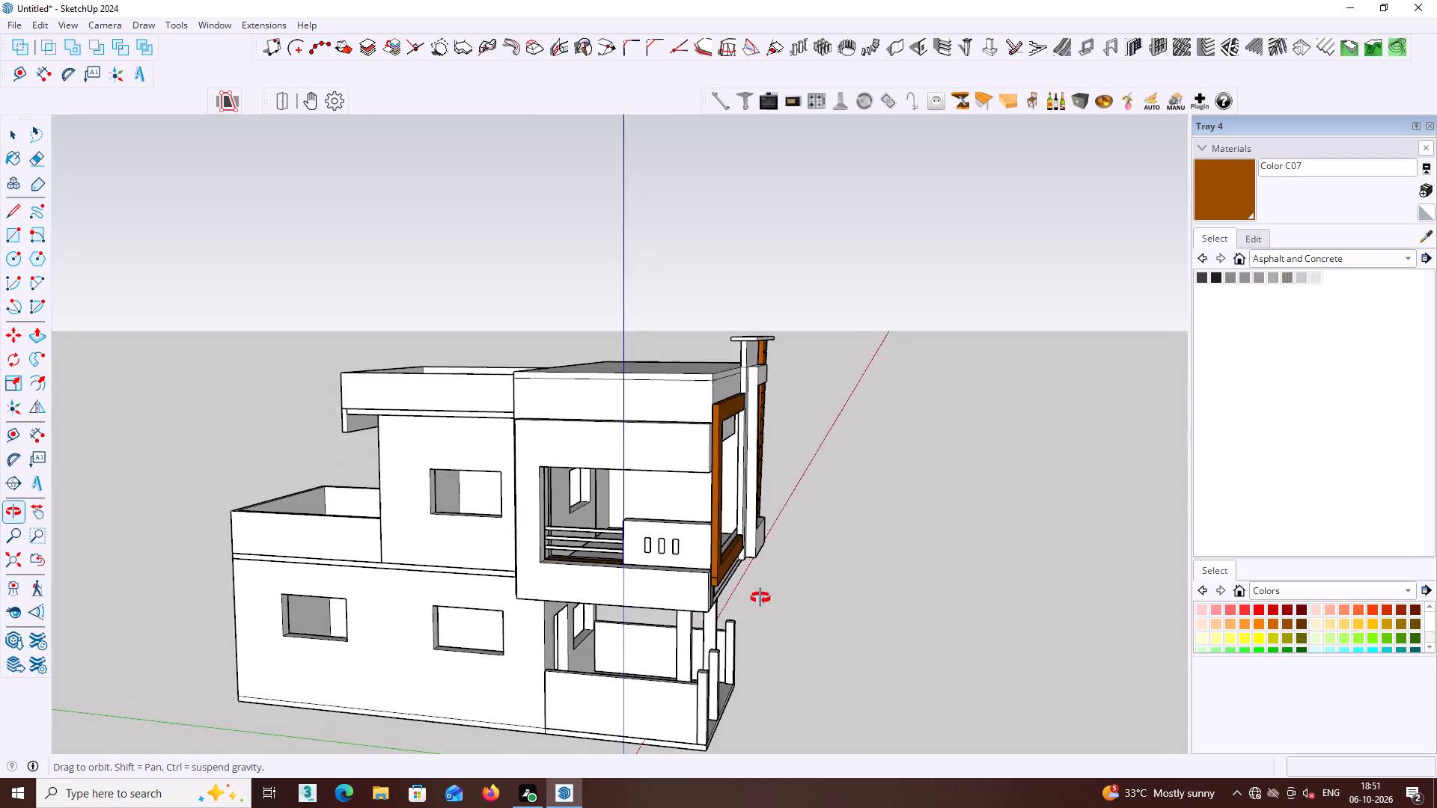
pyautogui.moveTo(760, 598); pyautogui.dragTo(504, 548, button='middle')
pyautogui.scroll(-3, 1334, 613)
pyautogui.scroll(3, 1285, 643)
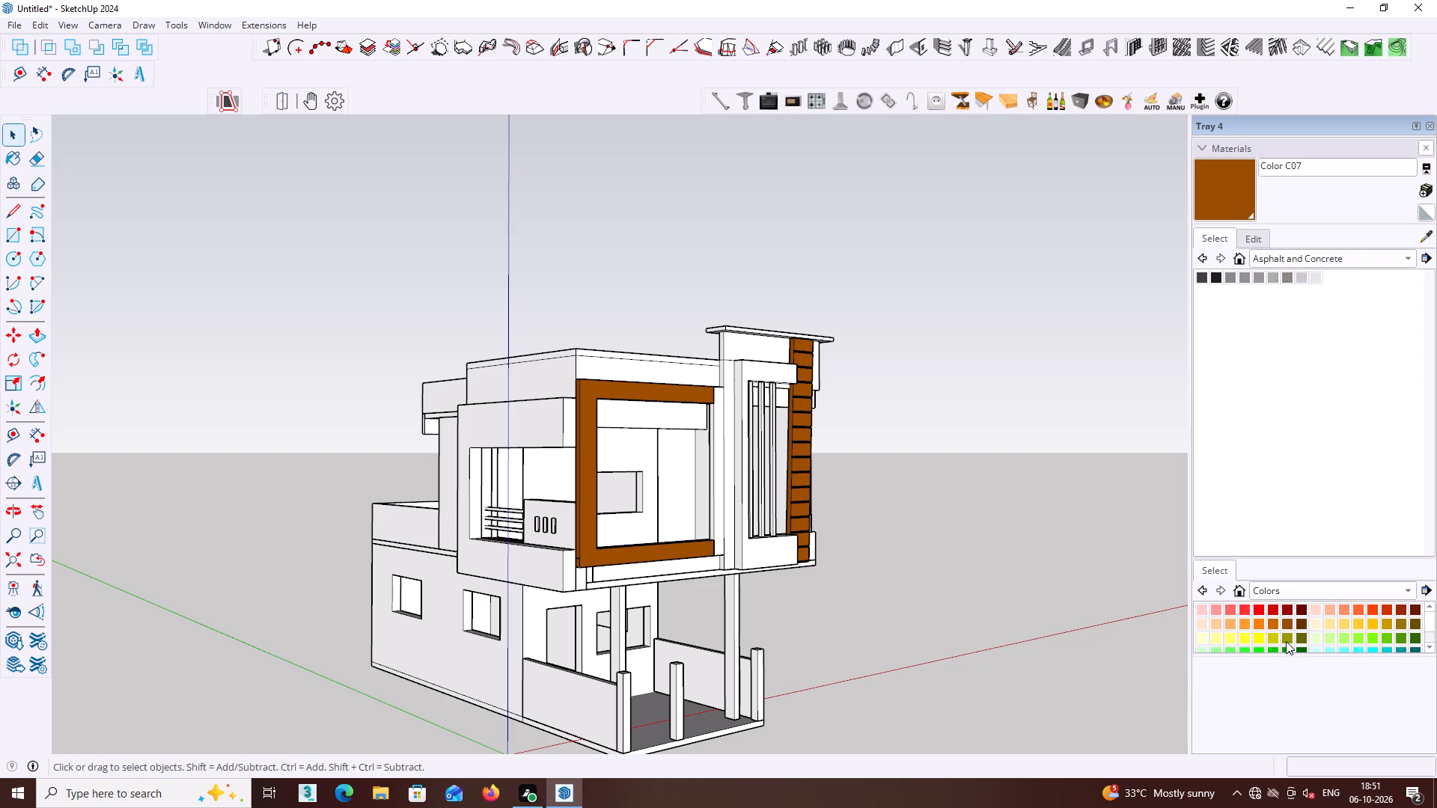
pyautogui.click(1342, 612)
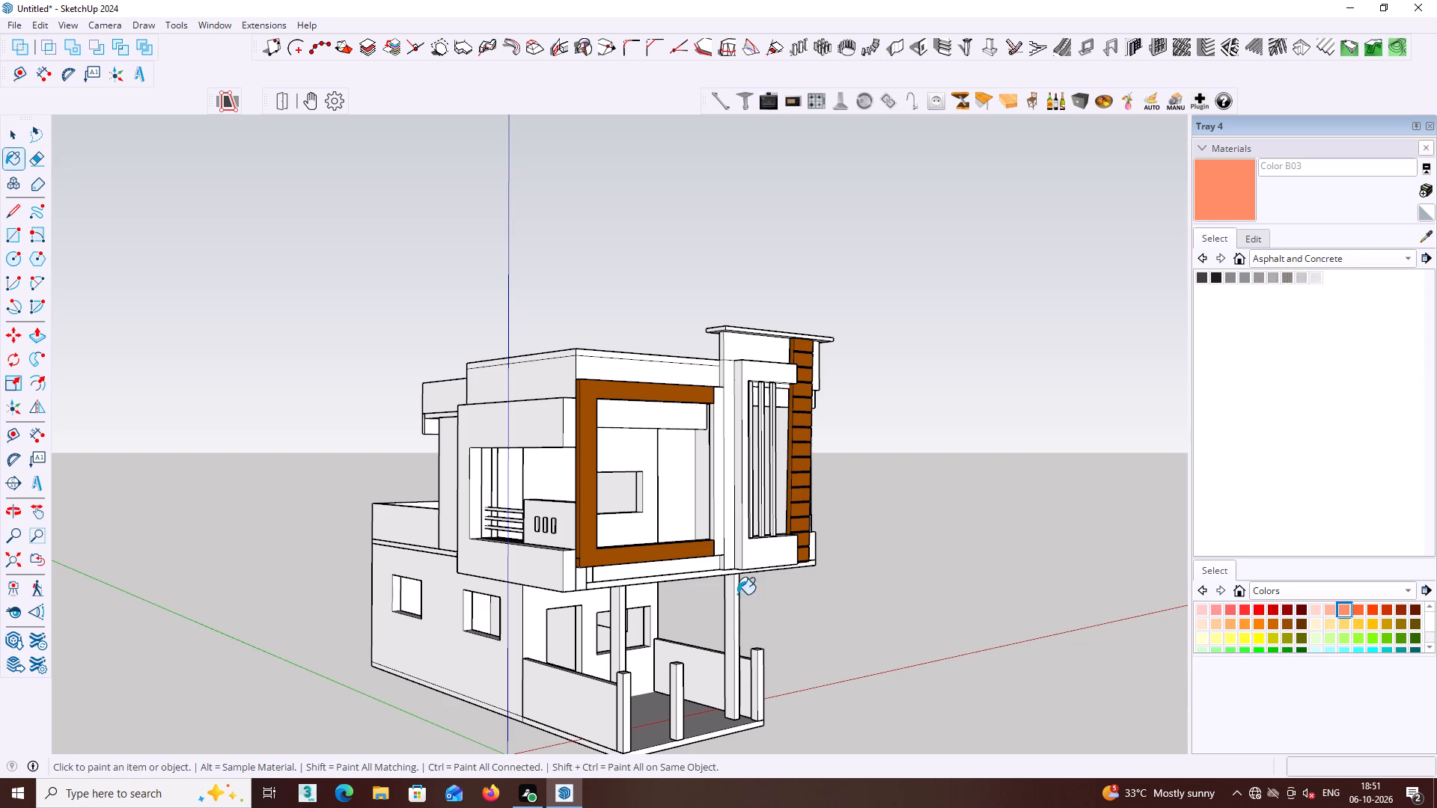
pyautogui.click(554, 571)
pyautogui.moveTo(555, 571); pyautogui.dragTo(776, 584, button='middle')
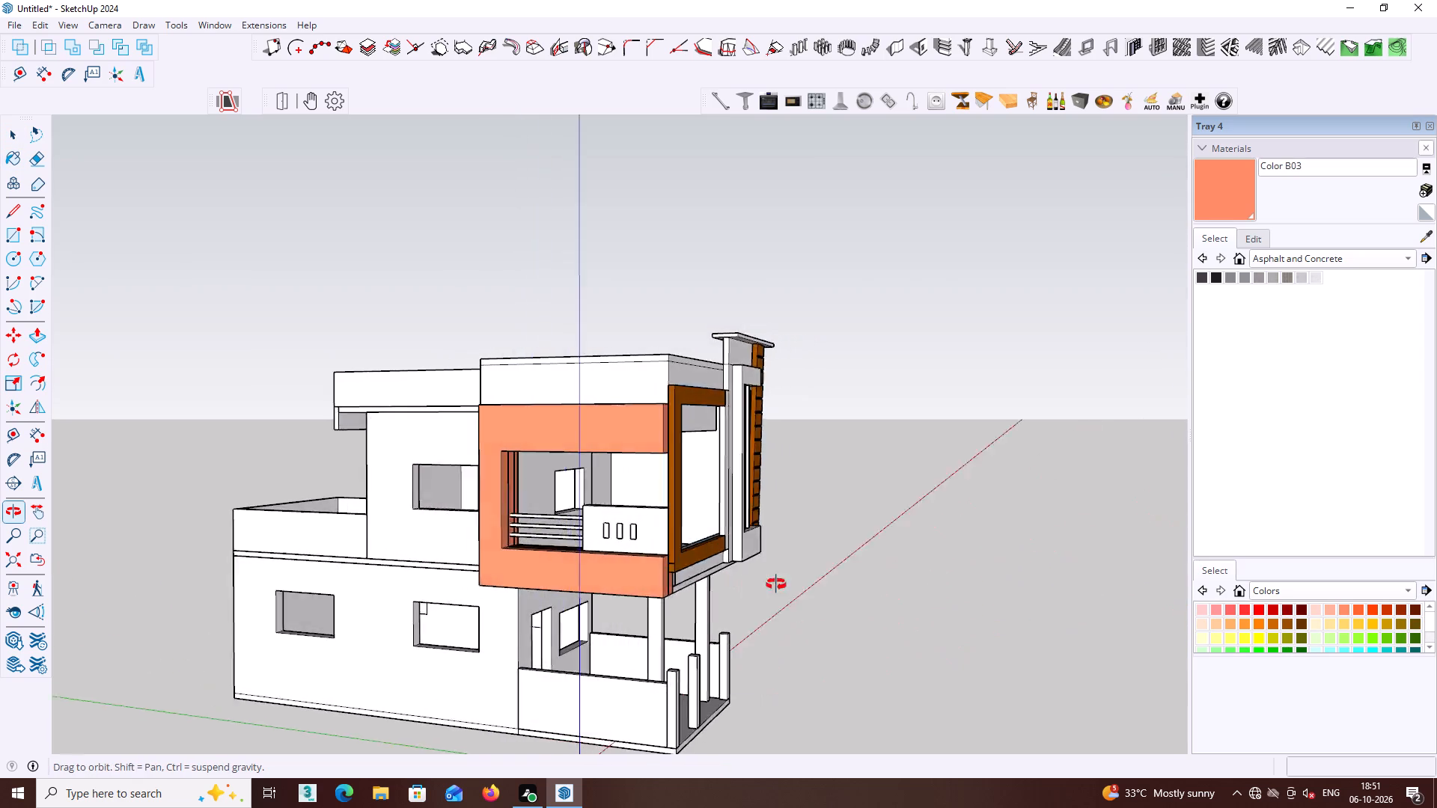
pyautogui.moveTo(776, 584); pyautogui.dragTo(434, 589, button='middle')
# Paint the upper side balcony wall with Color A04 red.
pyautogui.scroll(3, 1217, 627)
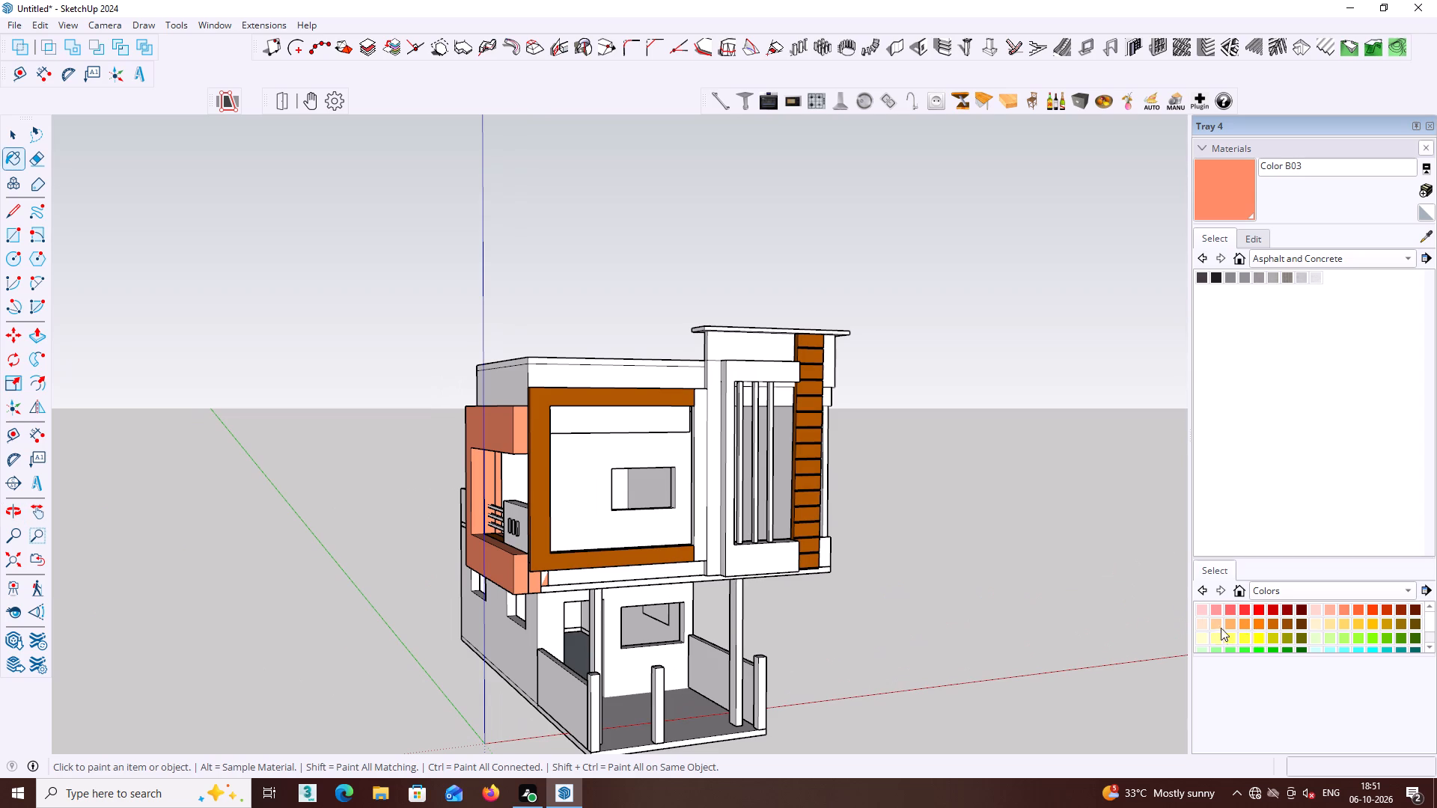
pyautogui.scroll(1, 1263, 617)
pyautogui.click(1244, 610)
pyautogui.click(510, 566)
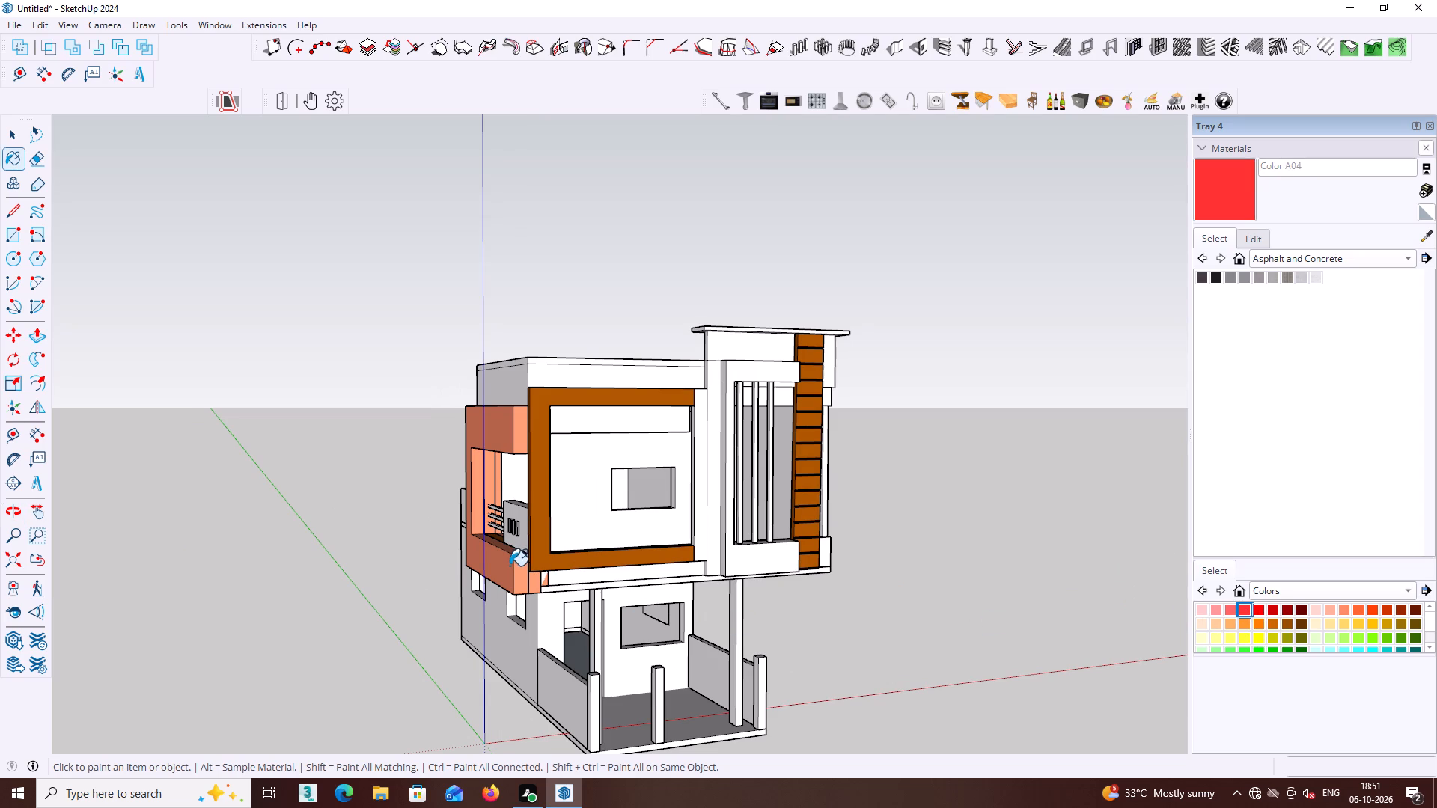
pyautogui.moveTo(513, 567); pyautogui.dragTo(508, 303, button='middle')
pyautogui.moveTo(504, 439); pyautogui.dragTo(458, 581, button='middle')
pyautogui.press('space')
# Open the red balcony wall group and select its lower end face and connected geometry to examine them, leaving the group closed and deselected.
pyautogui.middleClick(510, 569)
pyautogui.moveTo(510, 574); pyautogui.dragTo(505, 700, button='middle')
pyautogui.scroll(2, 534, 568)
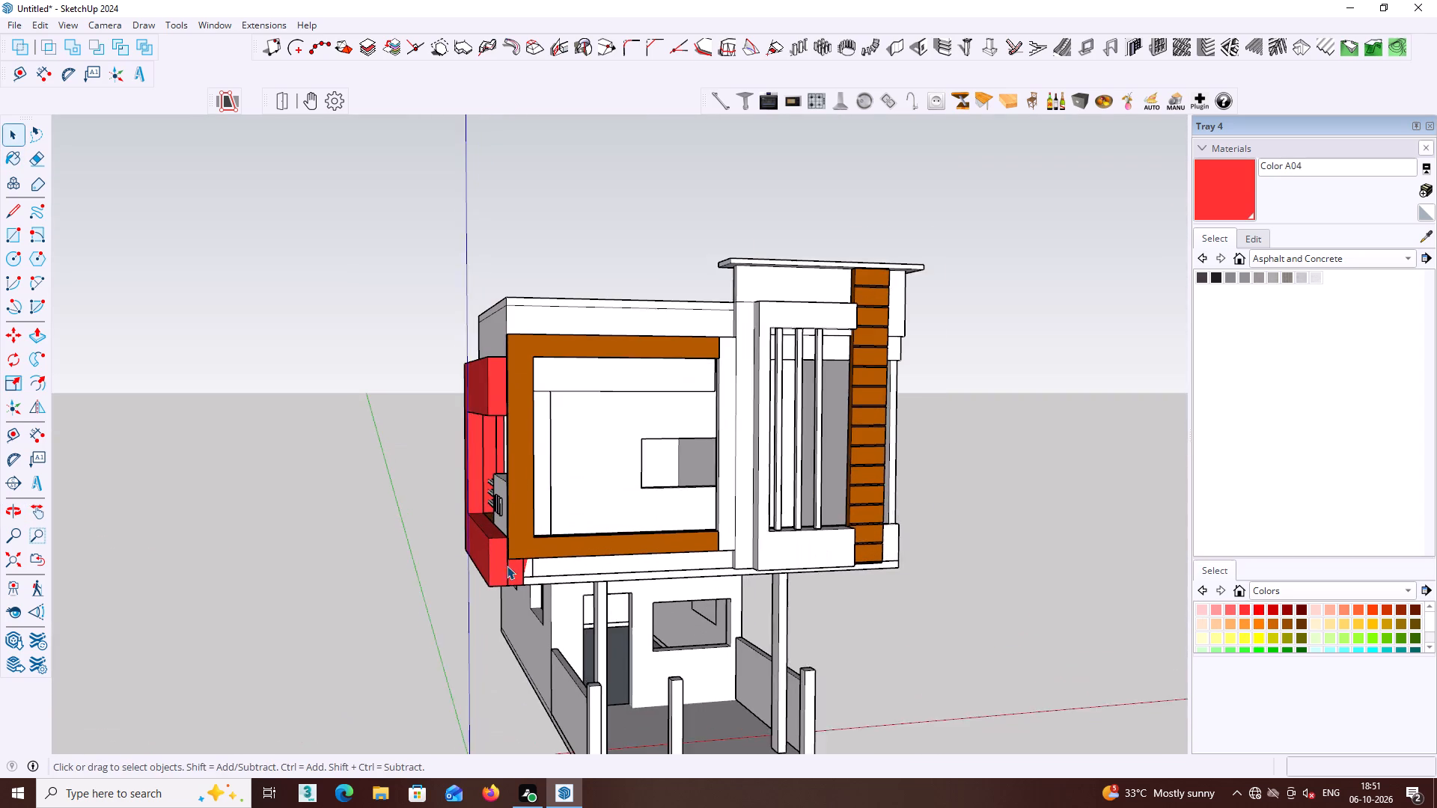
pyautogui.scroll(1, 507, 566)
pyautogui.click(513, 572)
pyautogui.doubleClick(516, 572)
pyautogui.click(521, 575)
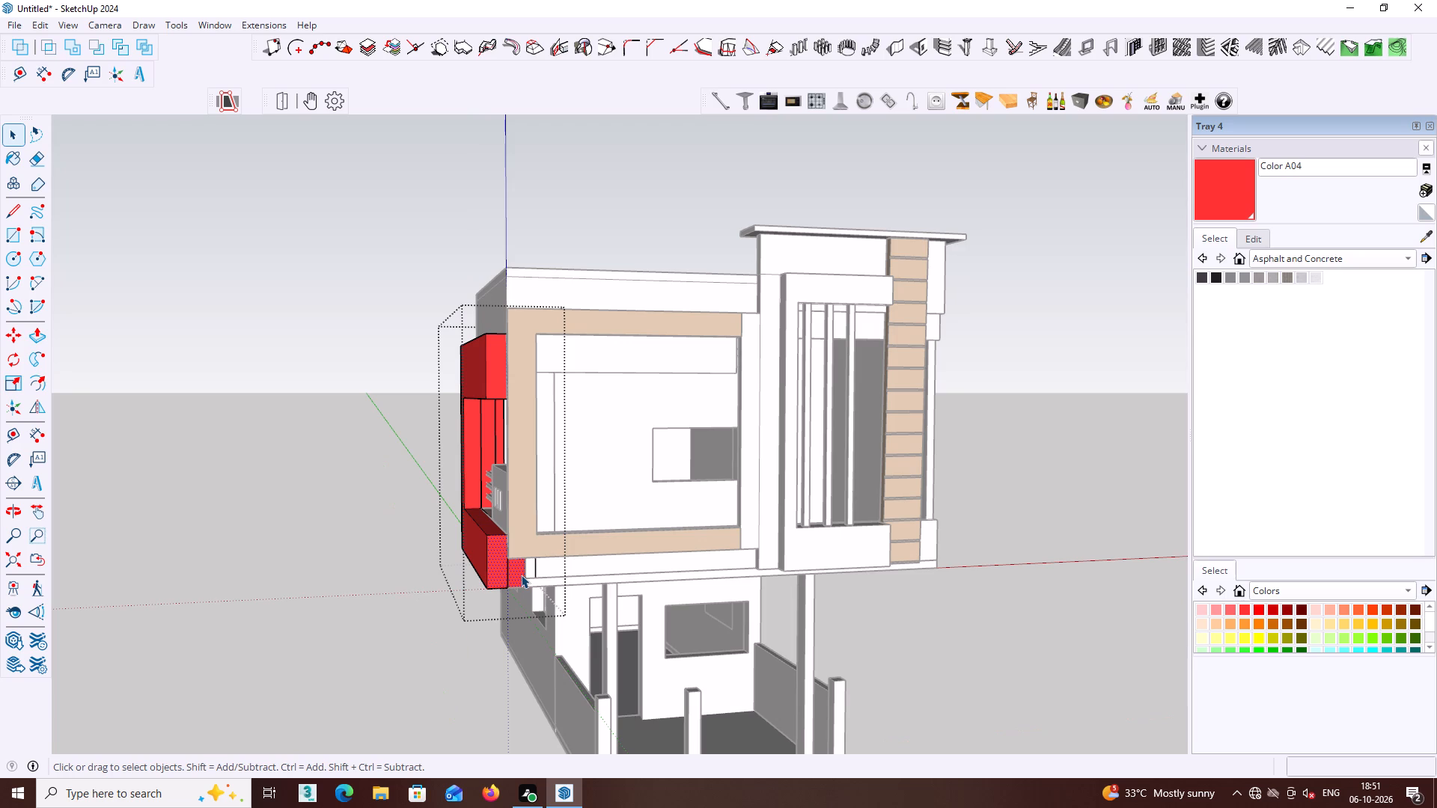
pyautogui.click(521, 578)
pyautogui.click(522, 578)
pyautogui.tripleClick(522, 578)
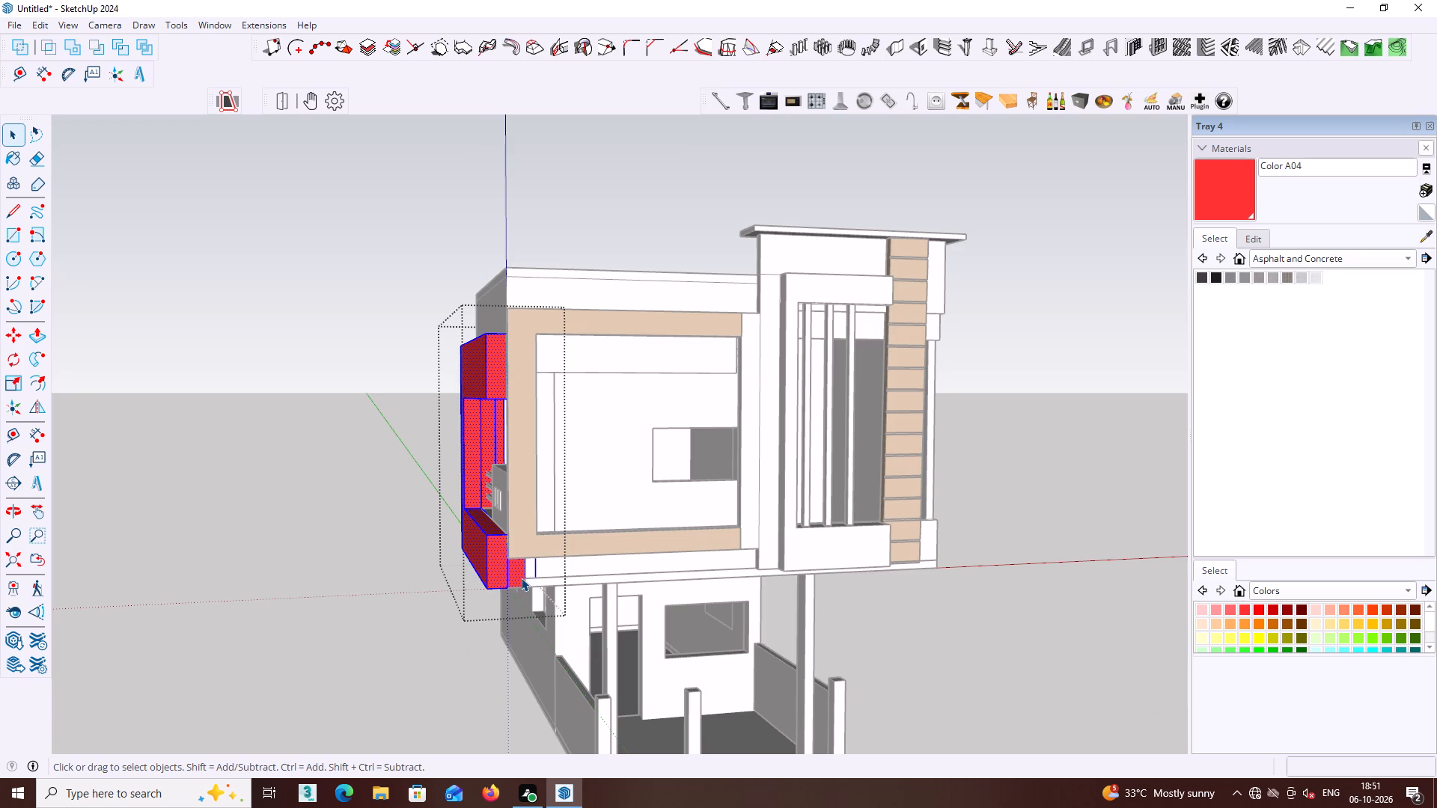
pyautogui.doubleClick(521, 578)
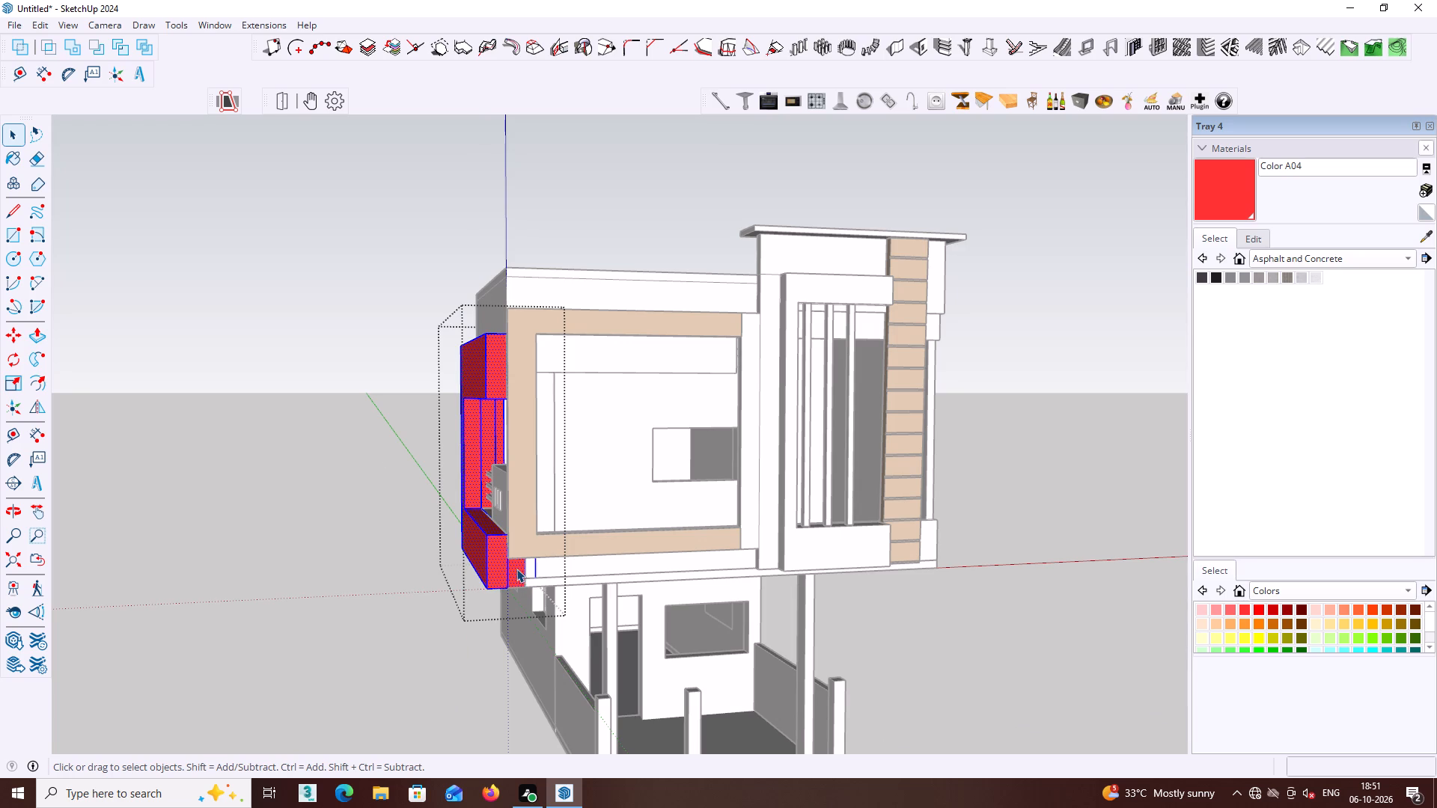
pyautogui.click(516, 572)
pyautogui.click(520, 575)
pyautogui.doubleClick(520, 575)
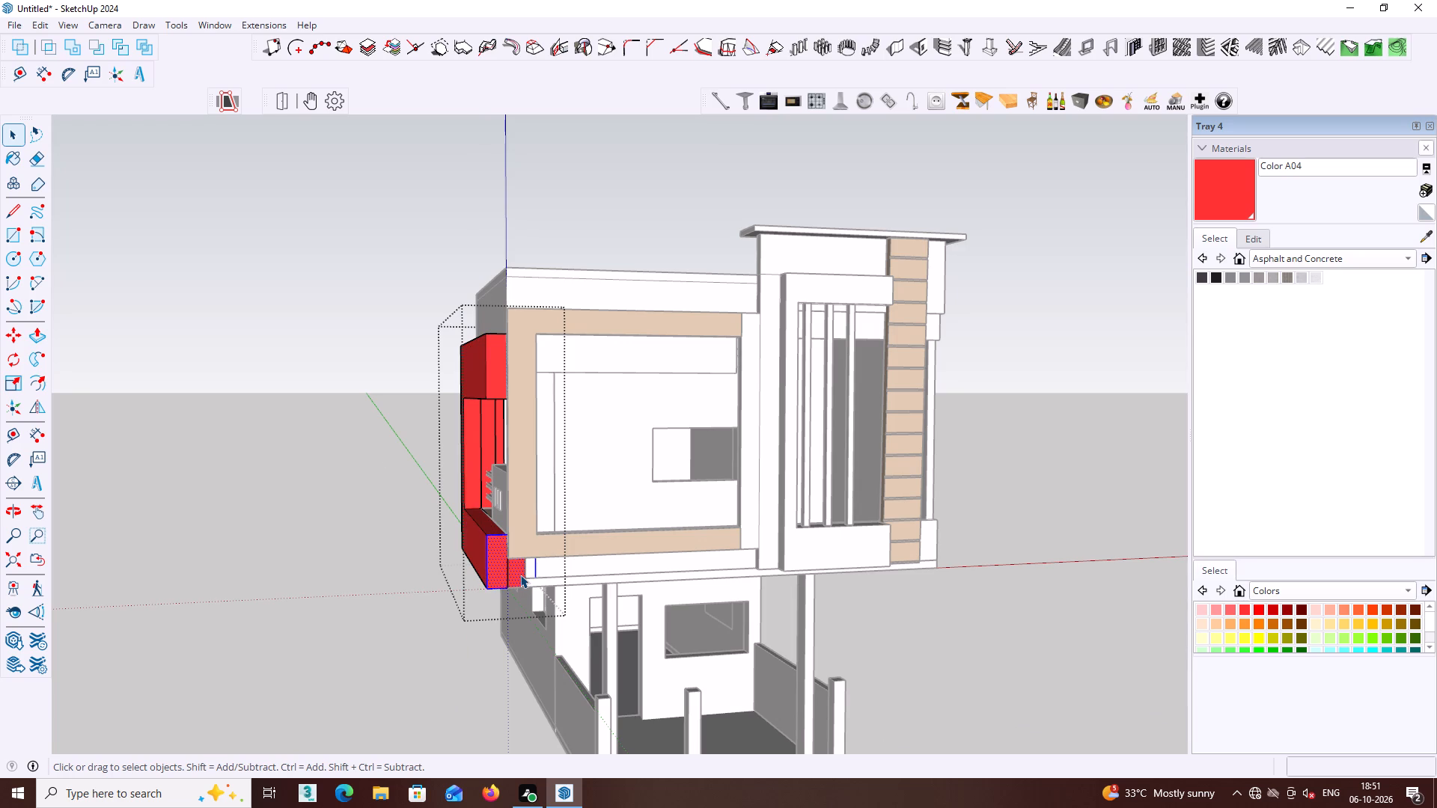
pyautogui.click(499, 575)
pyautogui.click(516, 578)
pyautogui.tripleClick(518, 578)
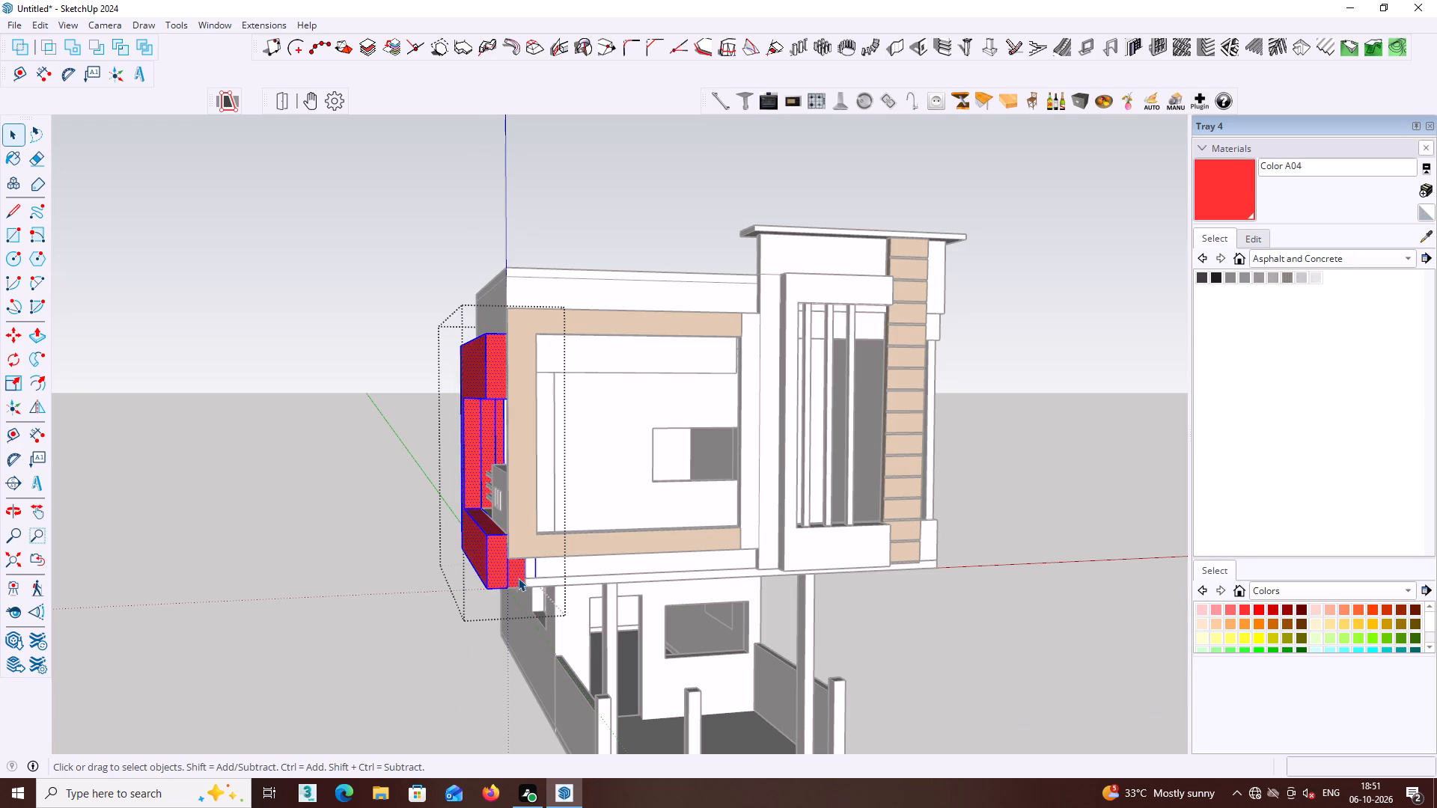
pyautogui.moveTo(512, 492); pyautogui.dragTo(531, 500, button='middle')
pyautogui.click(1042, 506)
# Examine the upper front facade from several angles and browse the Colors collection for another finish.
pyautogui.moveTo(1002, 494); pyautogui.dragTo(908, 610, button='middle')
pyautogui.moveTo(930, 591); pyautogui.dragTo(706, 567, button='middle')
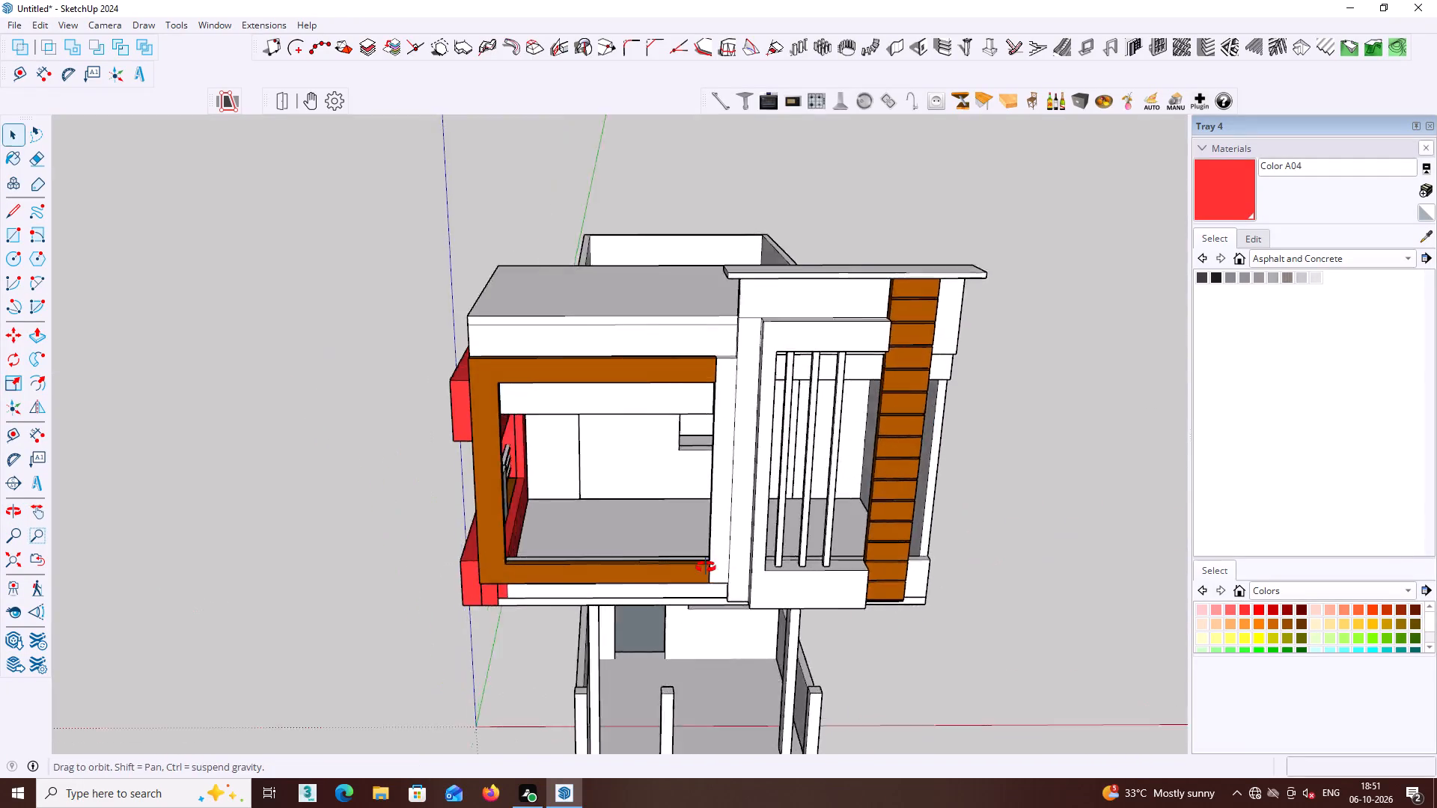
pyautogui.moveTo(706, 567); pyautogui.dragTo(577, 557, button='middle')
pyautogui.moveTo(689, 527); pyautogui.dragTo(731, 512, button='middle')
pyautogui.moveTo(729, 512); pyautogui.dragTo(787, 513, button='middle')
pyautogui.moveTo(786, 520); pyautogui.dragTo(820, 522, button='middle')
pyautogui.scroll(-1, 1305, 622)
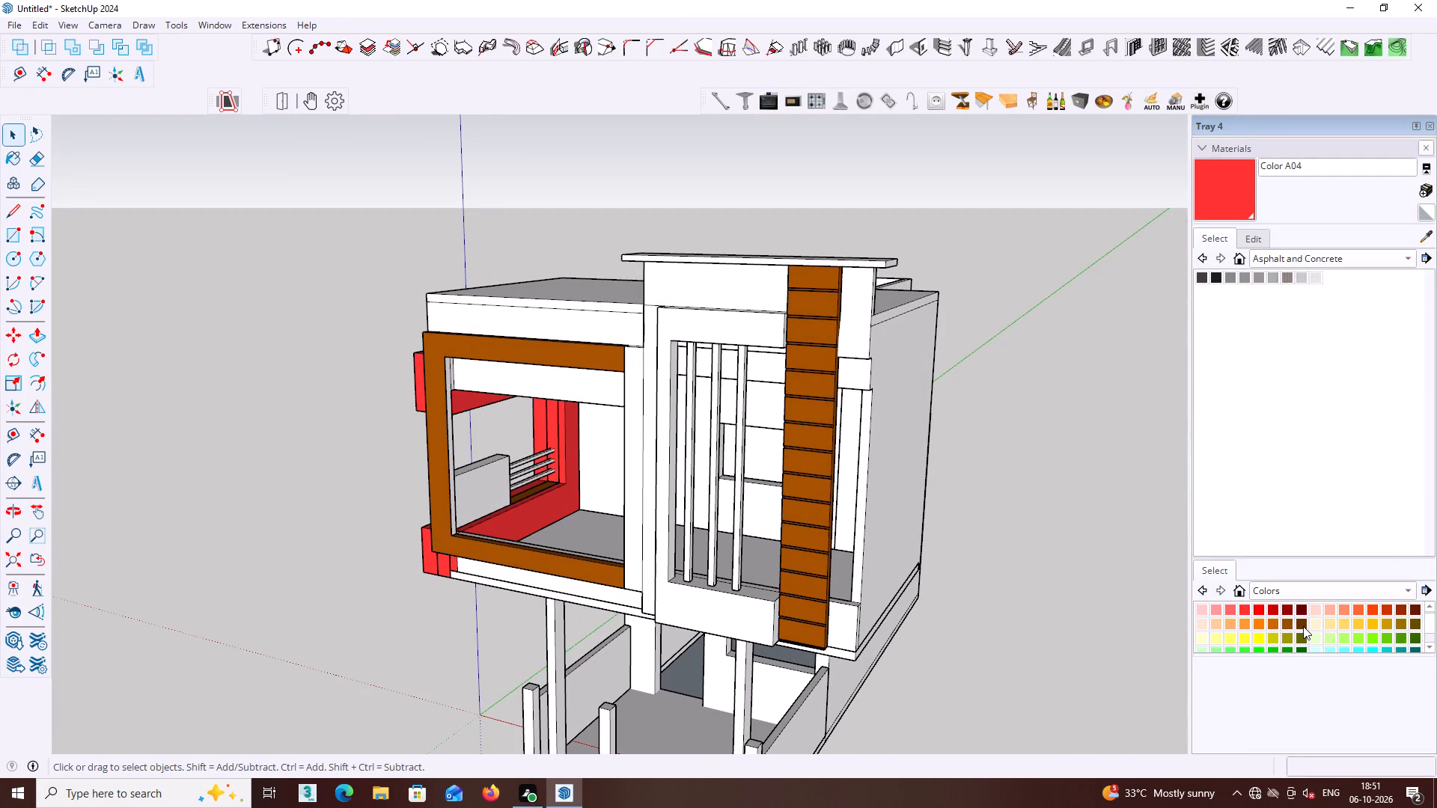
pyautogui.scroll(3, 1303, 626)
pyautogui.scroll(-8, 1305, 630)
pyautogui.scroll(4, 1304, 622)
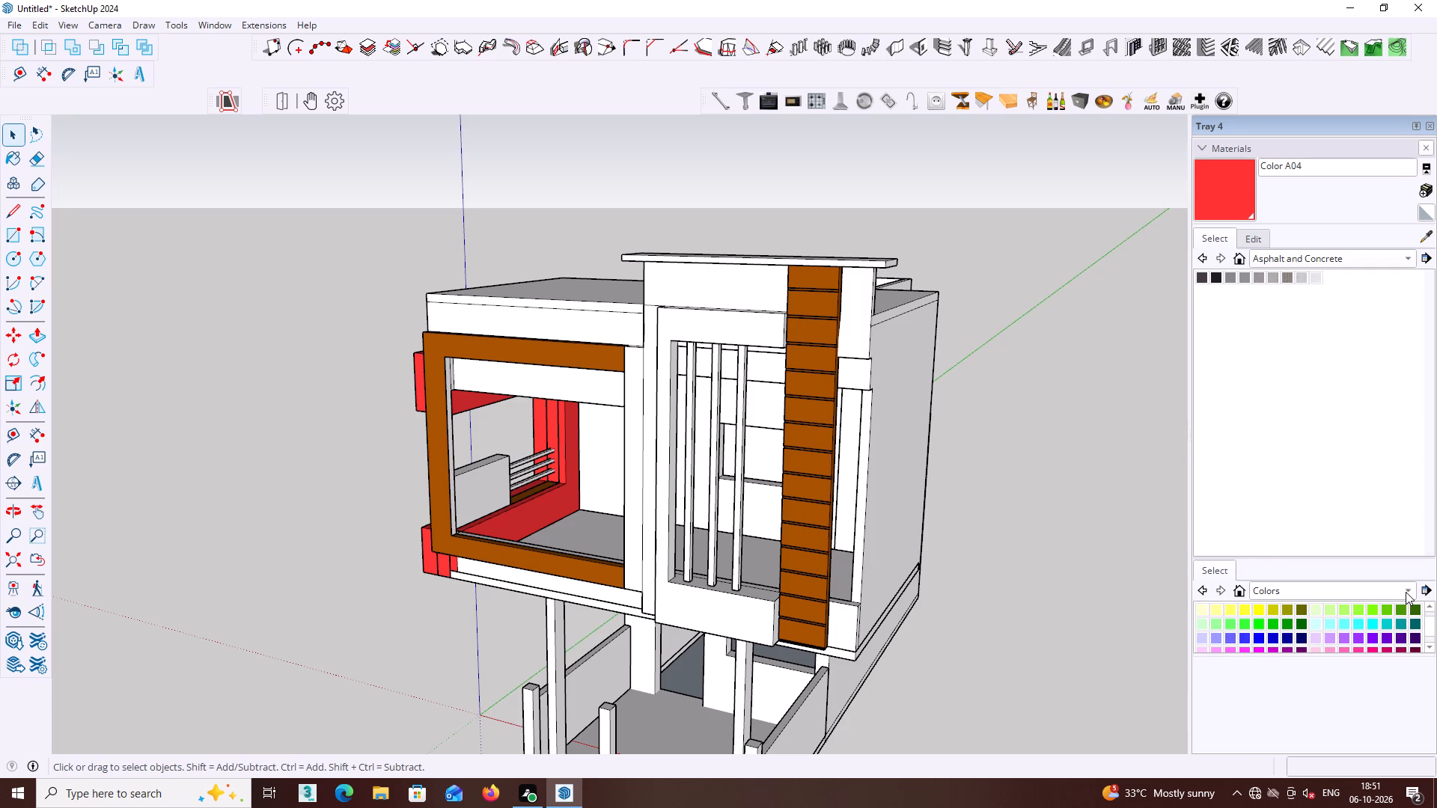
# Paint the three vertical bars in the upper front opening with Wood Bamboo from the Wood collection.
pyautogui.click(1406, 592)
pyautogui.click(1247, 741)
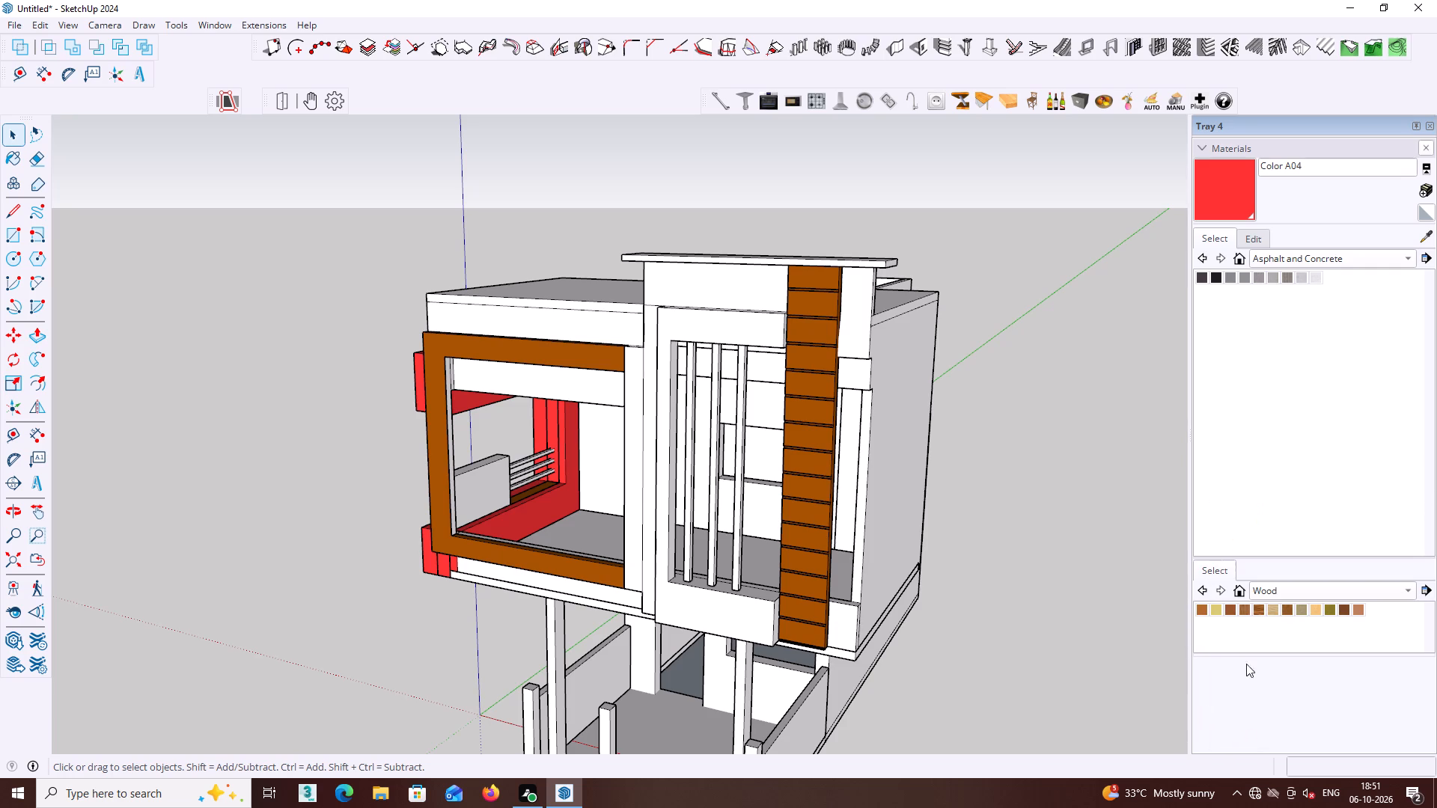
pyautogui.click(1203, 610)
pyautogui.click(736, 523)
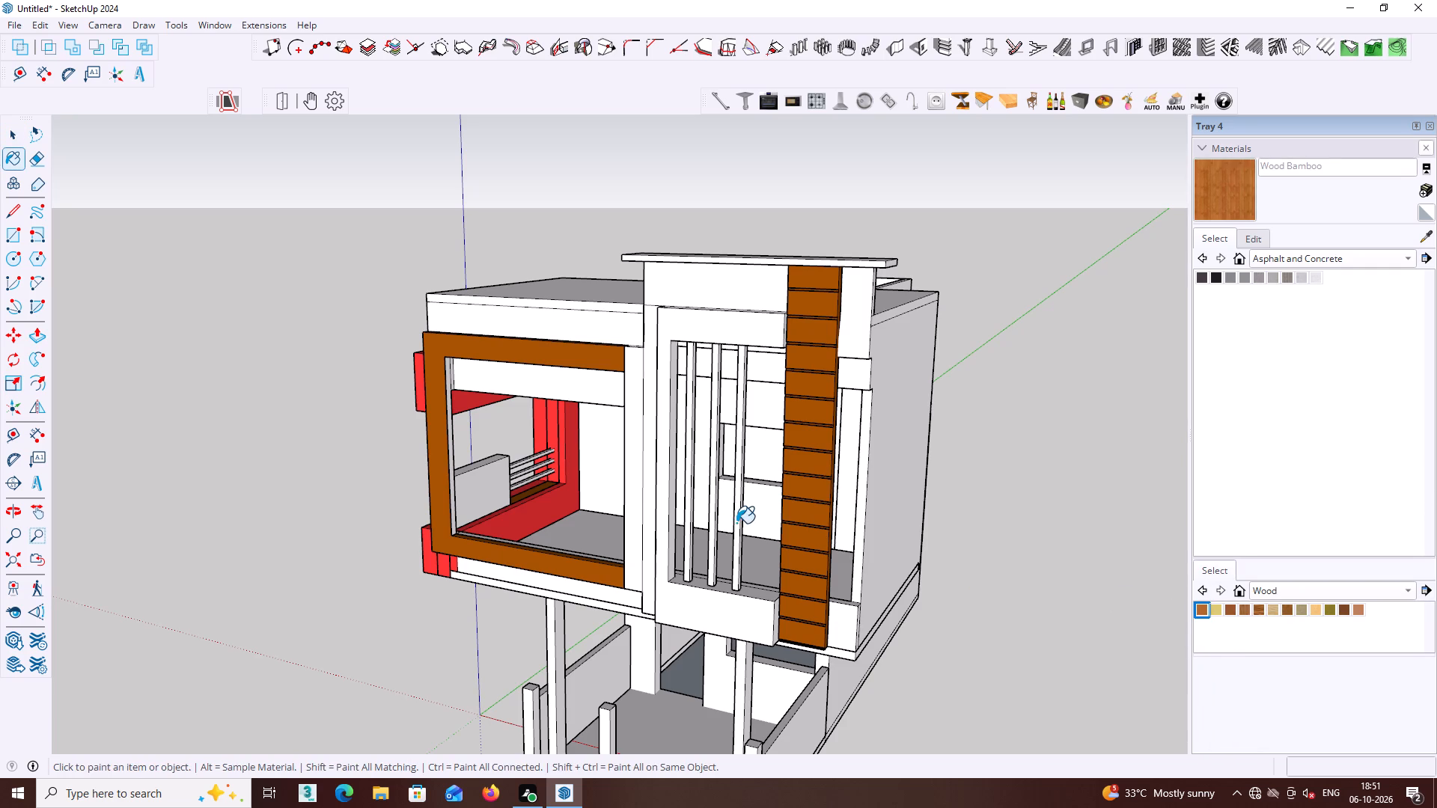
pyautogui.scroll(2, 731, 530)
pyautogui.moveTo(732, 525); pyautogui.dragTo(864, 526, button='middle')
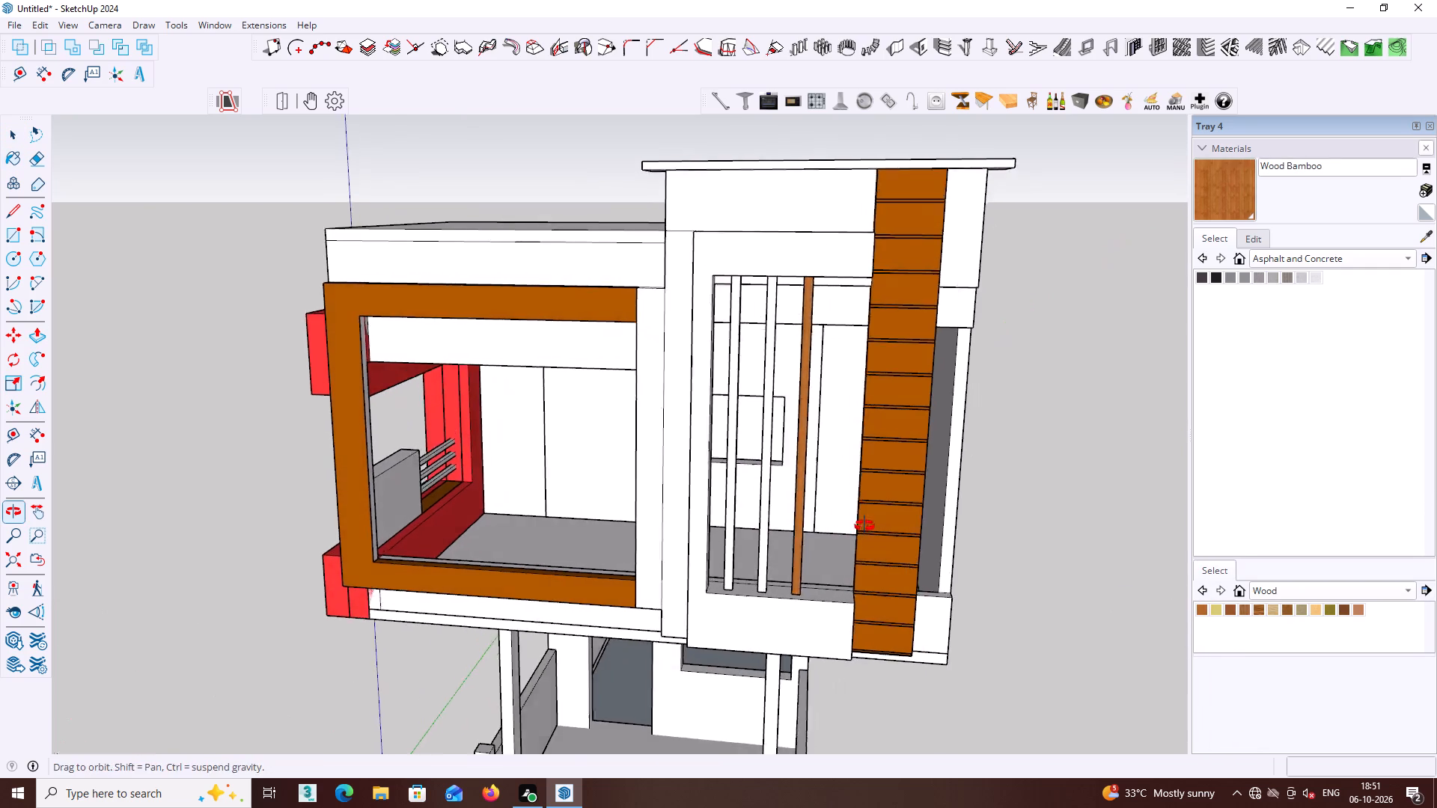
pyautogui.moveTo(864, 526); pyautogui.dragTo(865, 526, button='middle')
pyautogui.scroll(6, 809, 531)
pyautogui.moveTo(796, 548); pyautogui.dragTo(905, 547, button='middle')
pyautogui.click(807, 556)
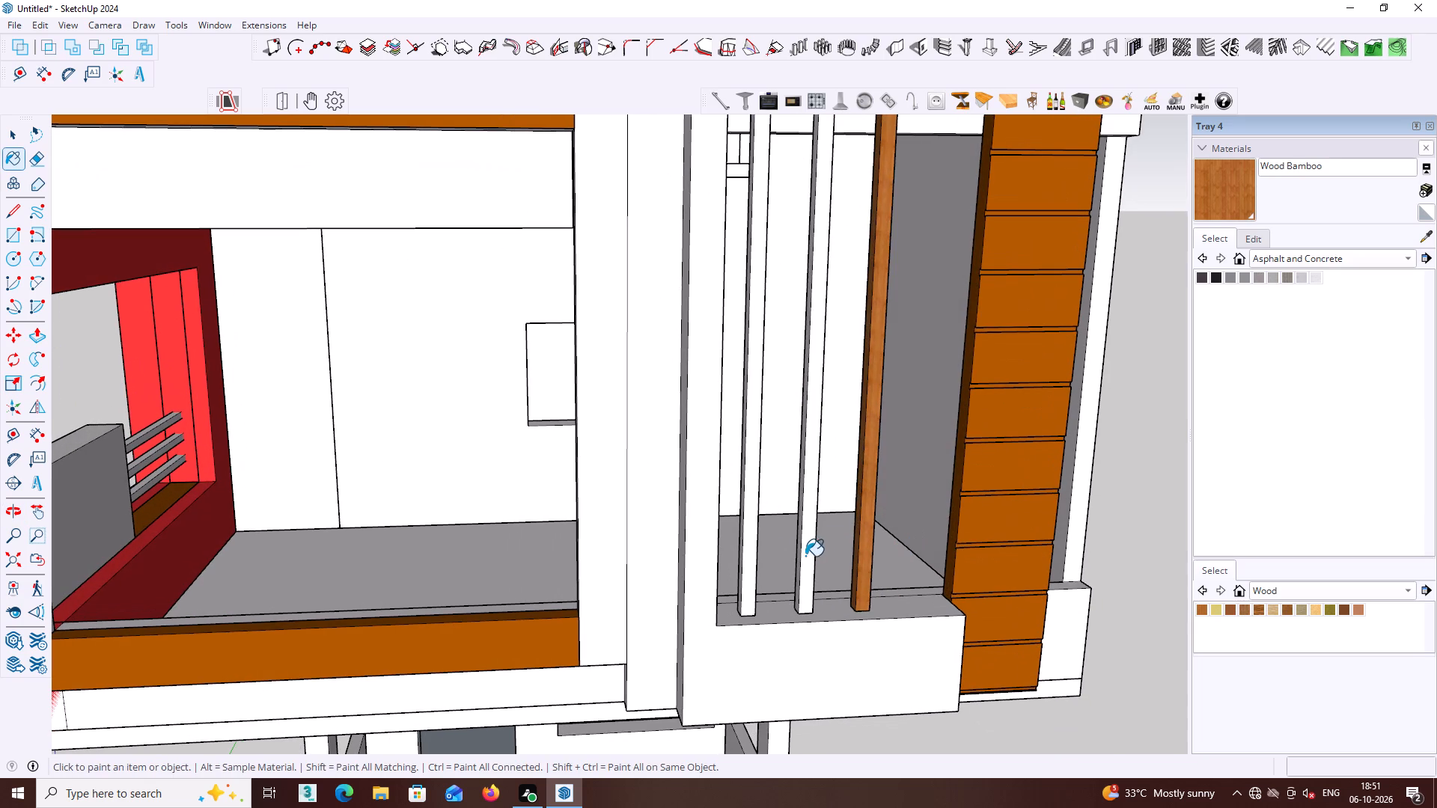
pyautogui.click(748, 564)
pyautogui.moveTo(764, 561); pyautogui.dragTo(722, 557, button='middle')
pyautogui.scroll(-2, 745, 549)
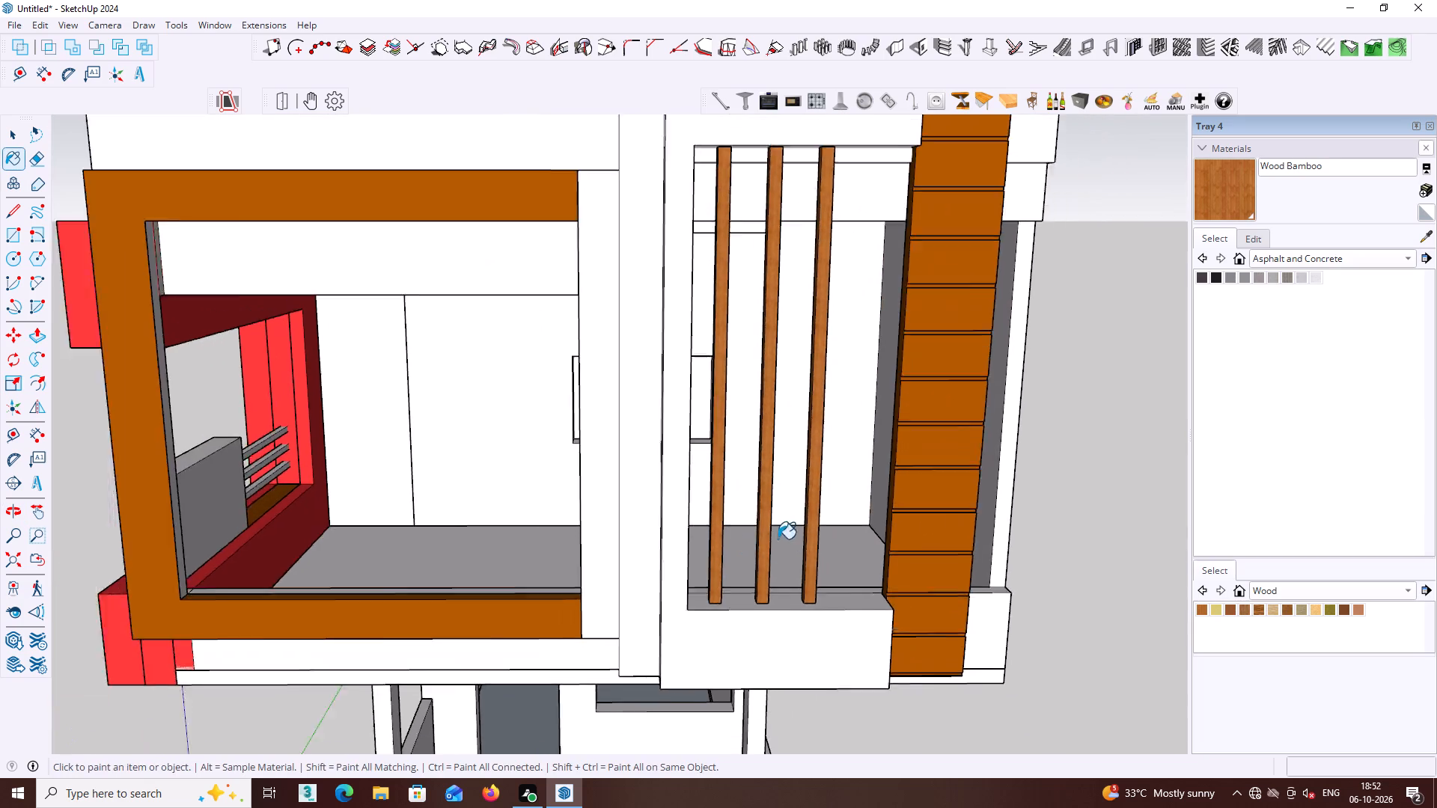
pyautogui.scroll(-4, 778, 539)
pyautogui.moveTo(773, 525); pyautogui.dragTo(784, 522, button='middle')
pyautogui.press('space')
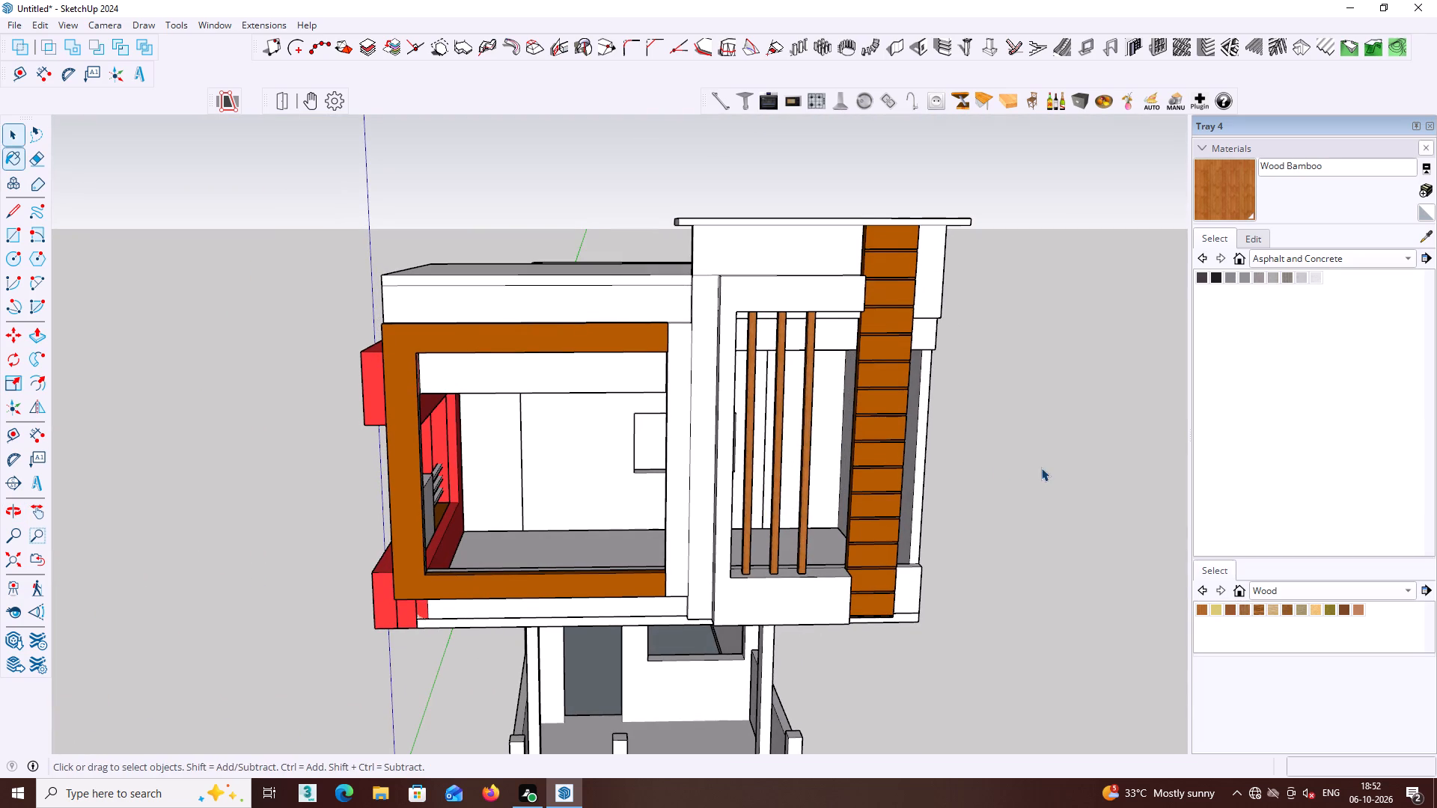
# Paint the projecting frame around the vertical bars with Terrazzo Light Blue from the Synthetic Surfaces collection.
pyautogui.moveTo(1041, 468); pyautogui.dragTo(1053, 466, button='middle')
pyautogui.scroll(1, 1052, 466)
pyautogui.moveTo(1033, 459); pyautogui.dragTo(1136, 436, button='middle')
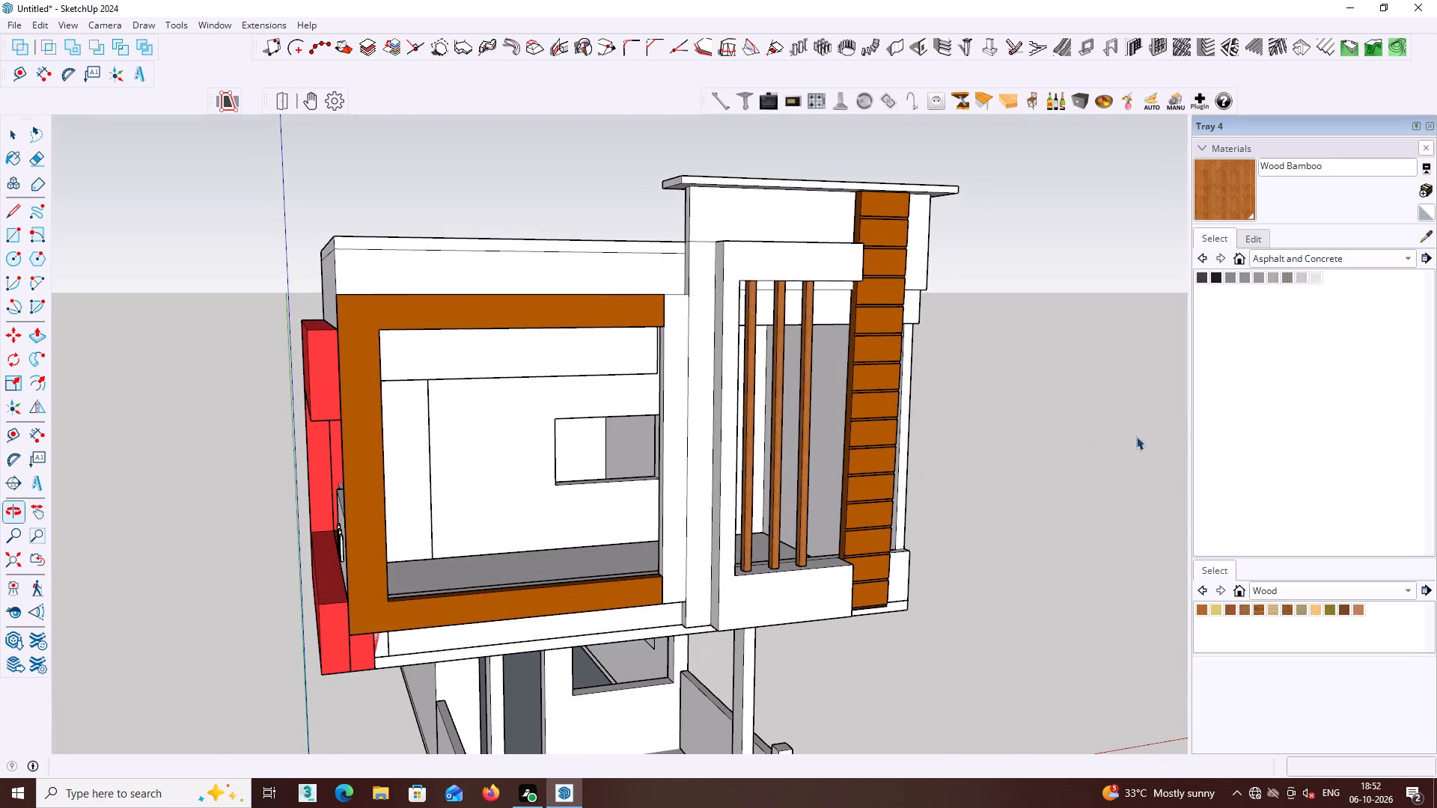
pyautogui.click(1409, 257)
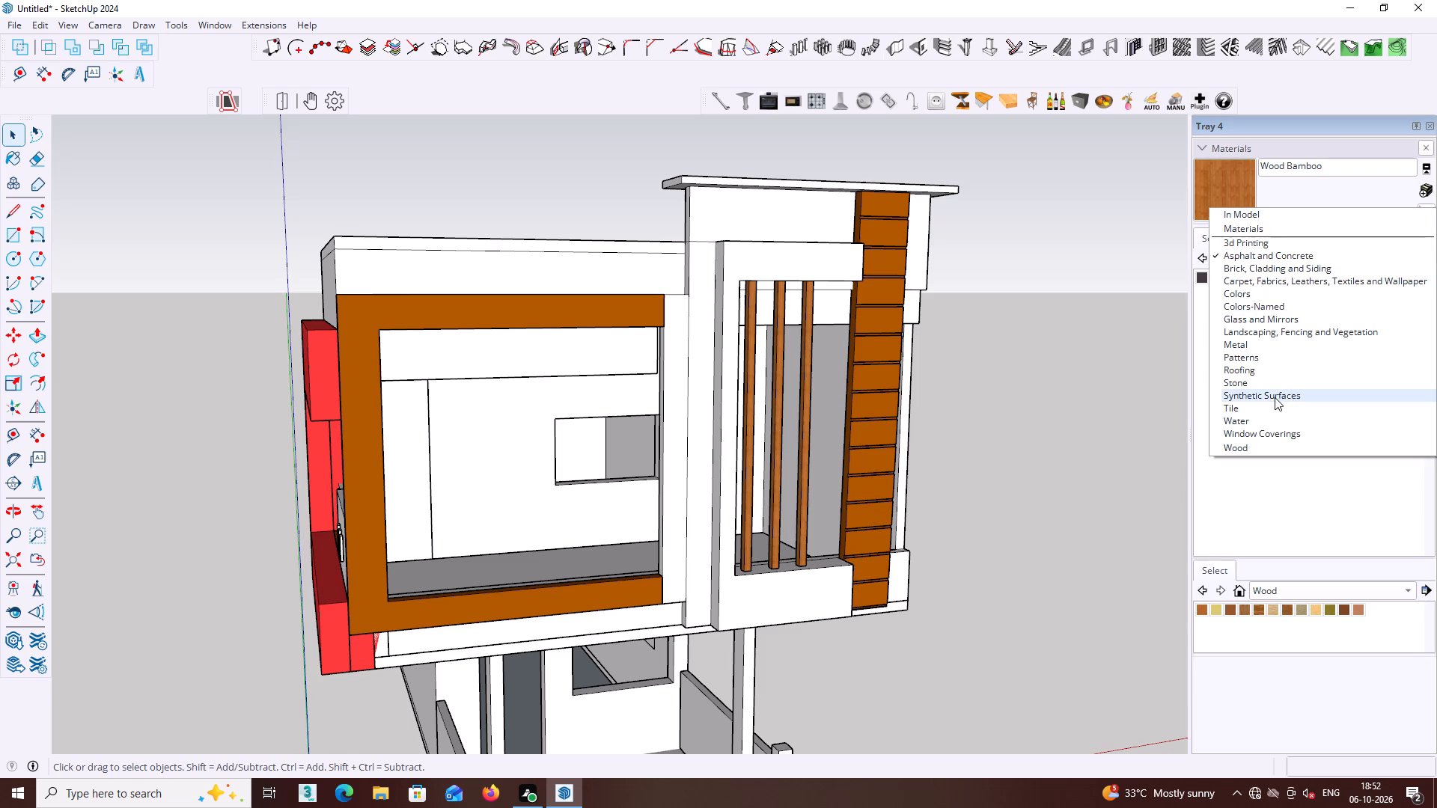
pyautogui.click(1274, 397)
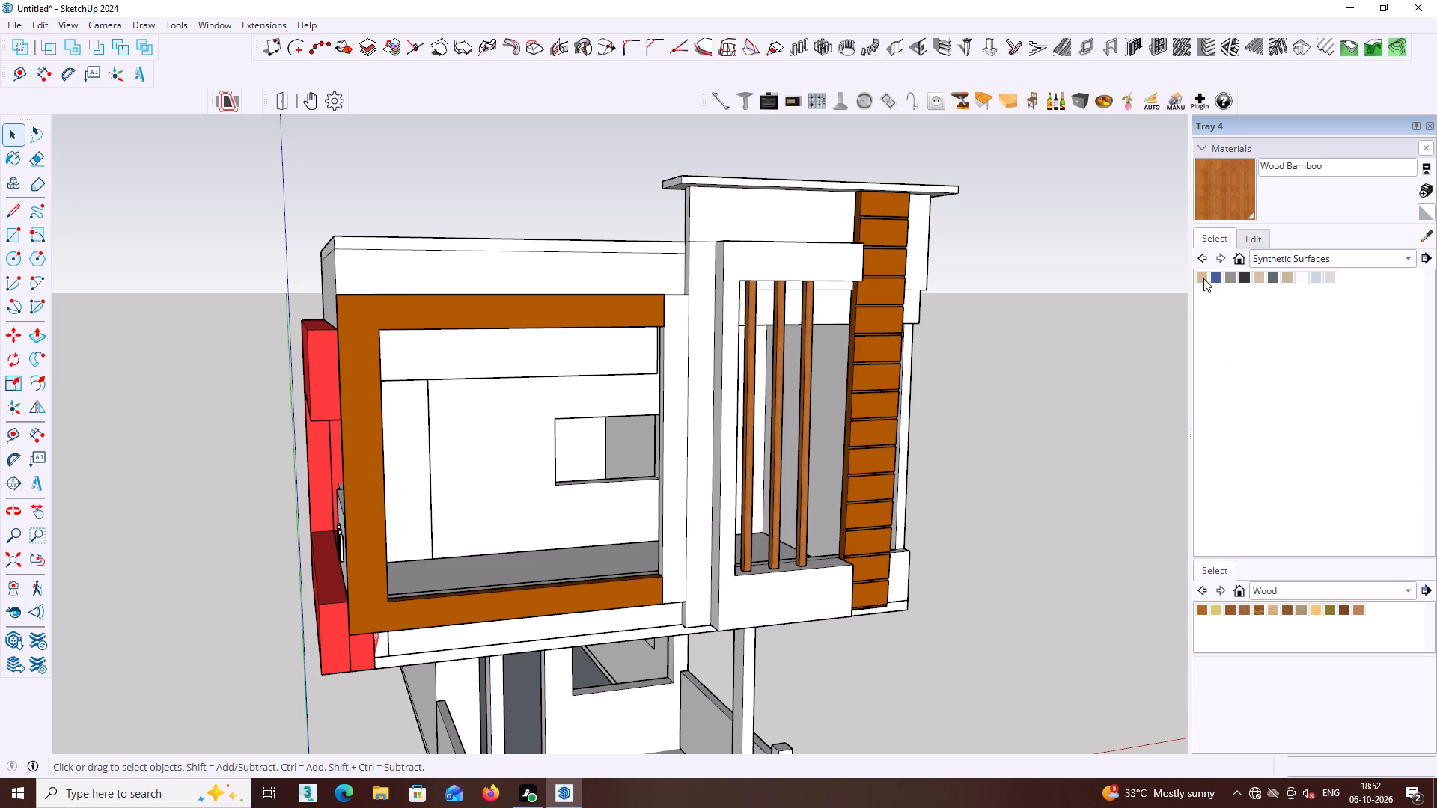
pyautogui.click(1319, 278)
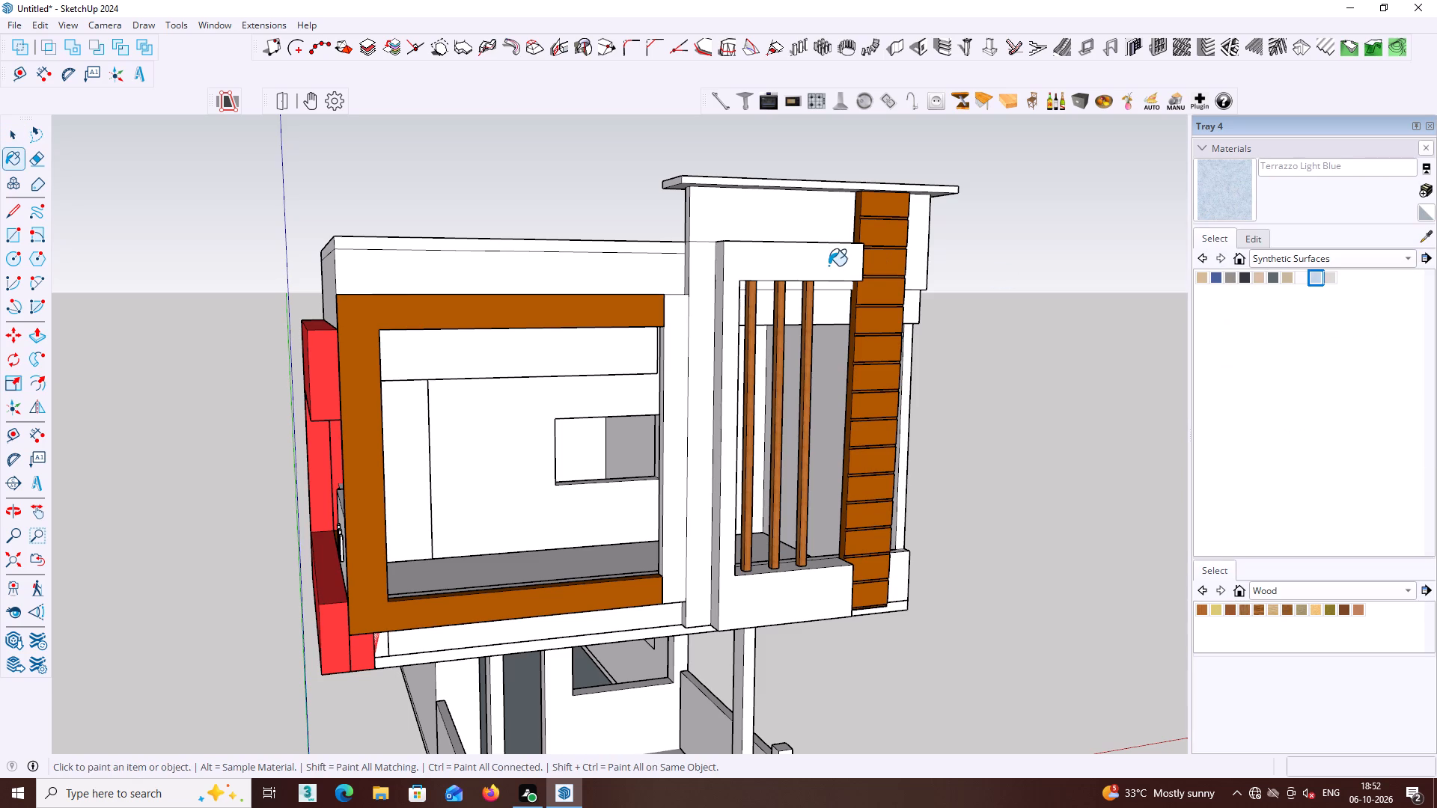
pyautogui.click(829, 266)
# Examine the light blue frame and wooden bars up close, including the frame's lower edge, and review the whole house from the front corner.
pyautogui.moveTo(833, 266); pyautogui.dragTo(939, 271, button='middle')
pyautogui.scroll(2, 820, 395)
pyautogui.moveTo(788, 432); pyautogui.dragTo(523, 418, button='middle')
pyautogui.scroll(-2, 581, 468)
pyautogui.moveTo(607, 548); pyautogui.dragTo(696, 545, button='middle')
pyautogui.scroll(5, 683, 649)
pyautogui.moveTo(678, 652); pyautogui.dragTo(805, 636, button='middle')
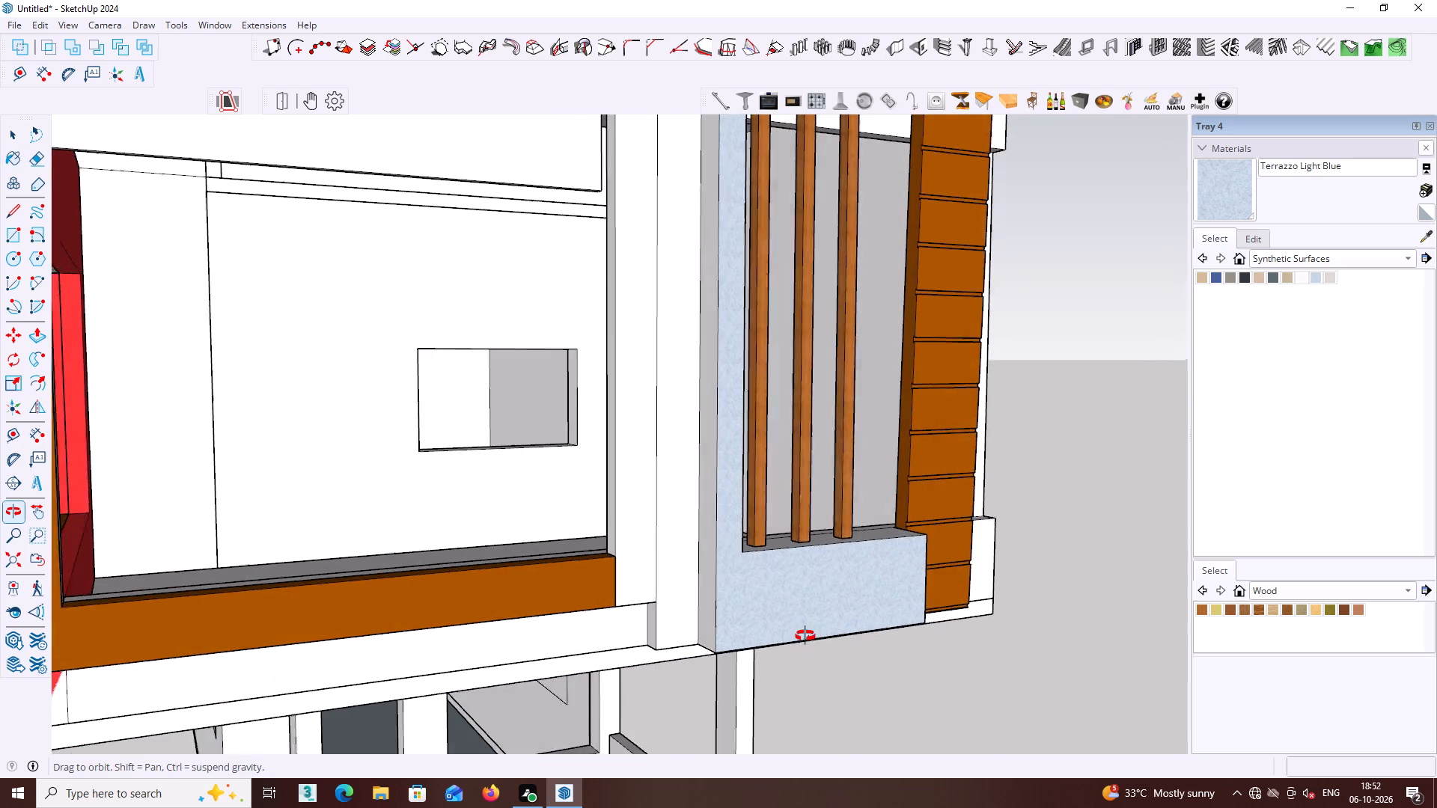
pyautogui.moveTo(805, 636); pyautogui.dragTo(754, 530, button='middle')
pyautogui.moveTo(814, 528); pyautogui.dragTo(683, 600, button='middle')
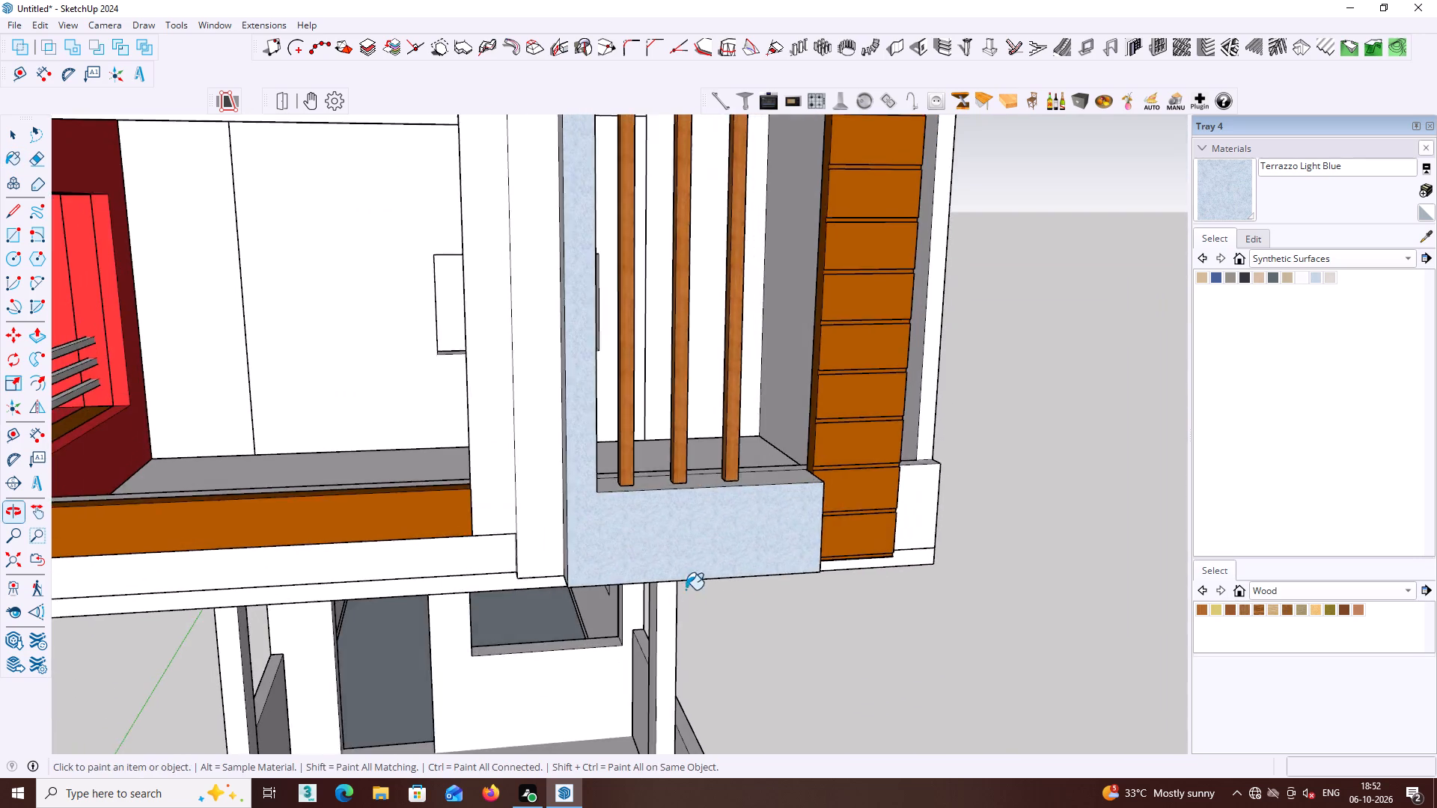
pyautogui.scroll(-9, 686, 585)
pyautogui.moveTo(689, 554); pyautogui.dragTo(743, 492, button='middle')
pyautogui.scroll(-1, 751, 494)
pyautogui.moveTo(754, 498); pyautogui.dragTo(915, 492, button='middle')
pyautogui.scroll(-1, 751, 509)
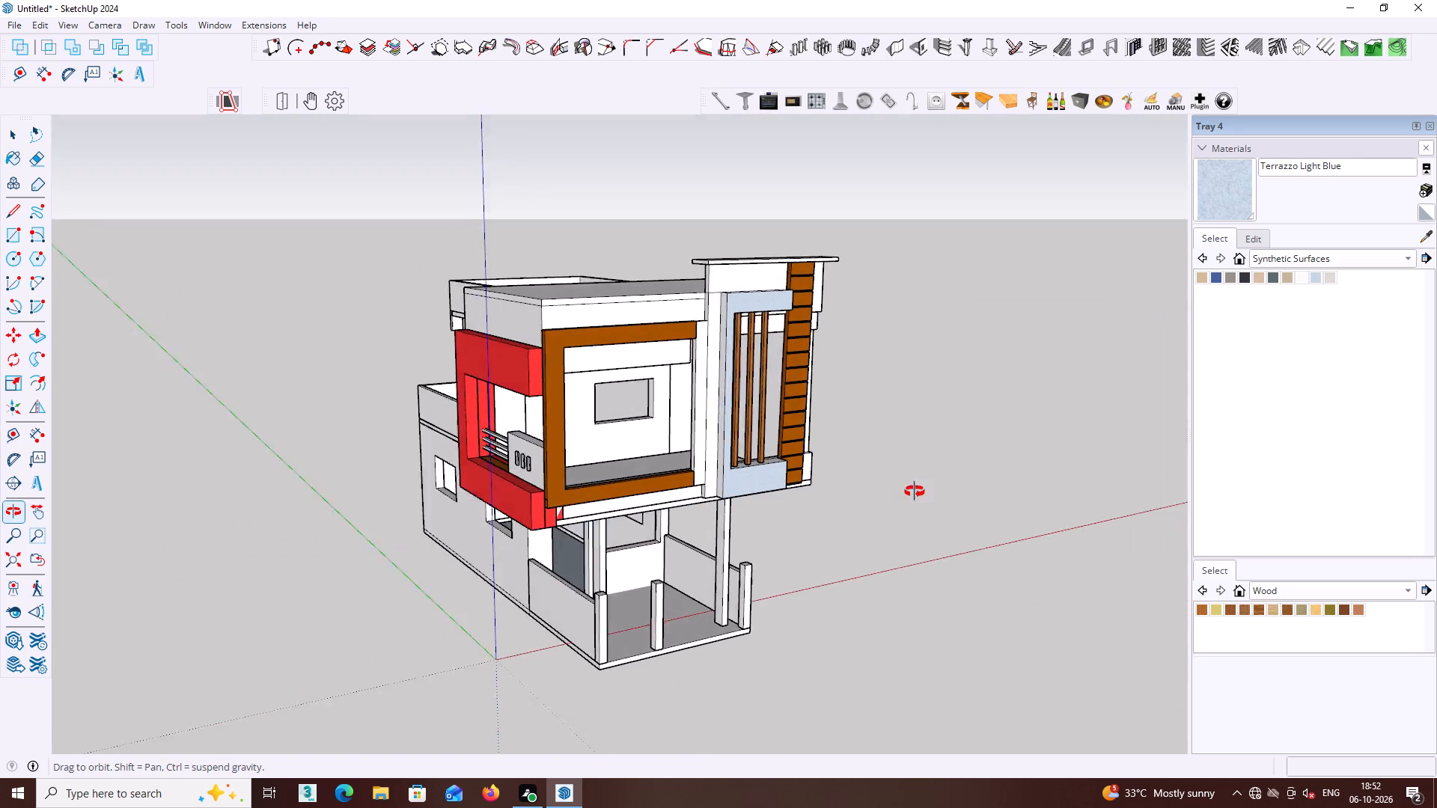
# Sample Color C07 from the brown upper front frame and paint the corner member's inner side and the top member's underside with it.
pyautogui.moveTo(915, 492); pyautogui.dragTo(442, 462, button='middle')
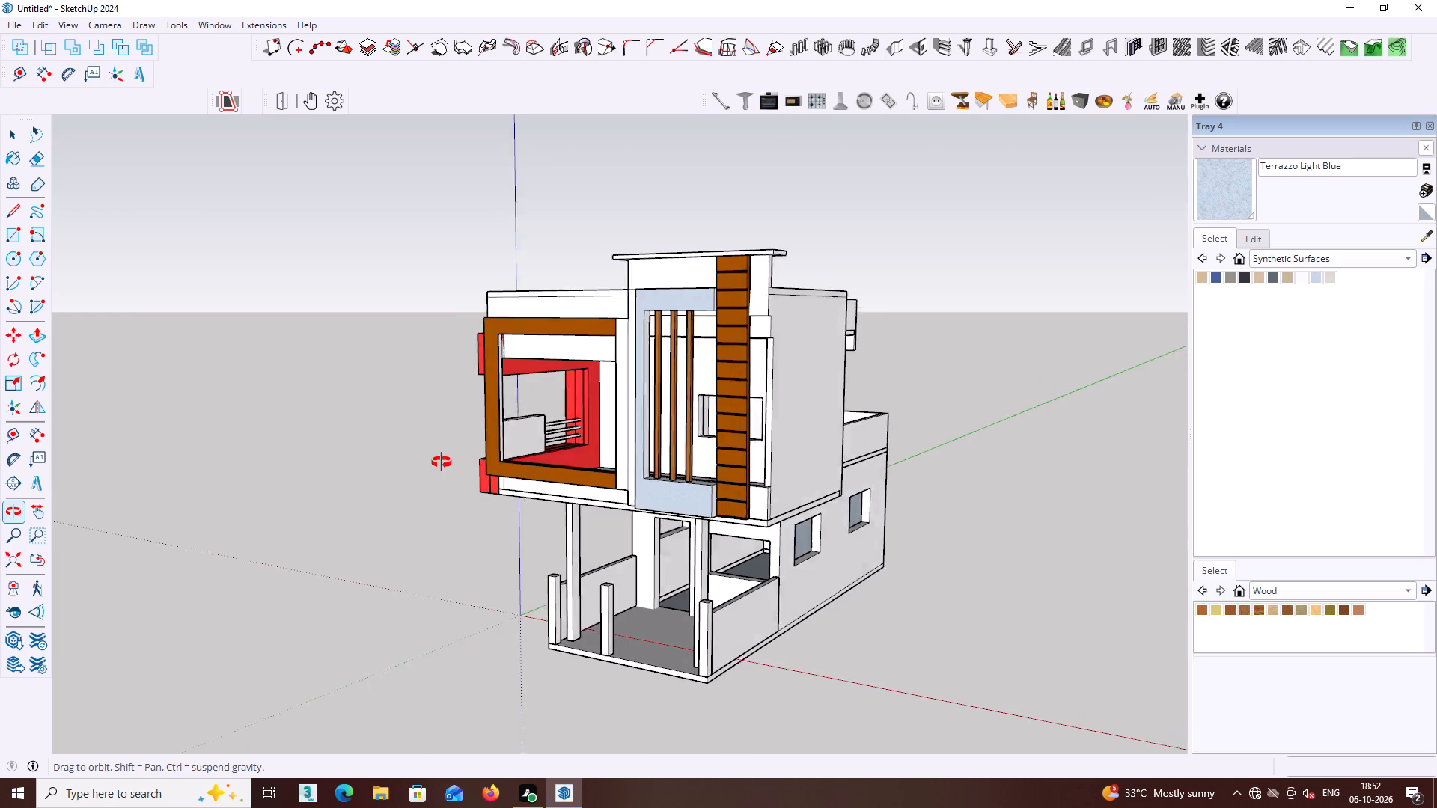
pyautogui.moveTo(442, 462); pyautogui.dragTo(480, 473, button='middle')
pyautogui.moveTo(523, 401); pyautogui.dragTo(402, 404, button='middle')
pyautogui.press('space')
pyautogui.middleClick(500, 355)
pyautogui.scroll(4, 500, 355)
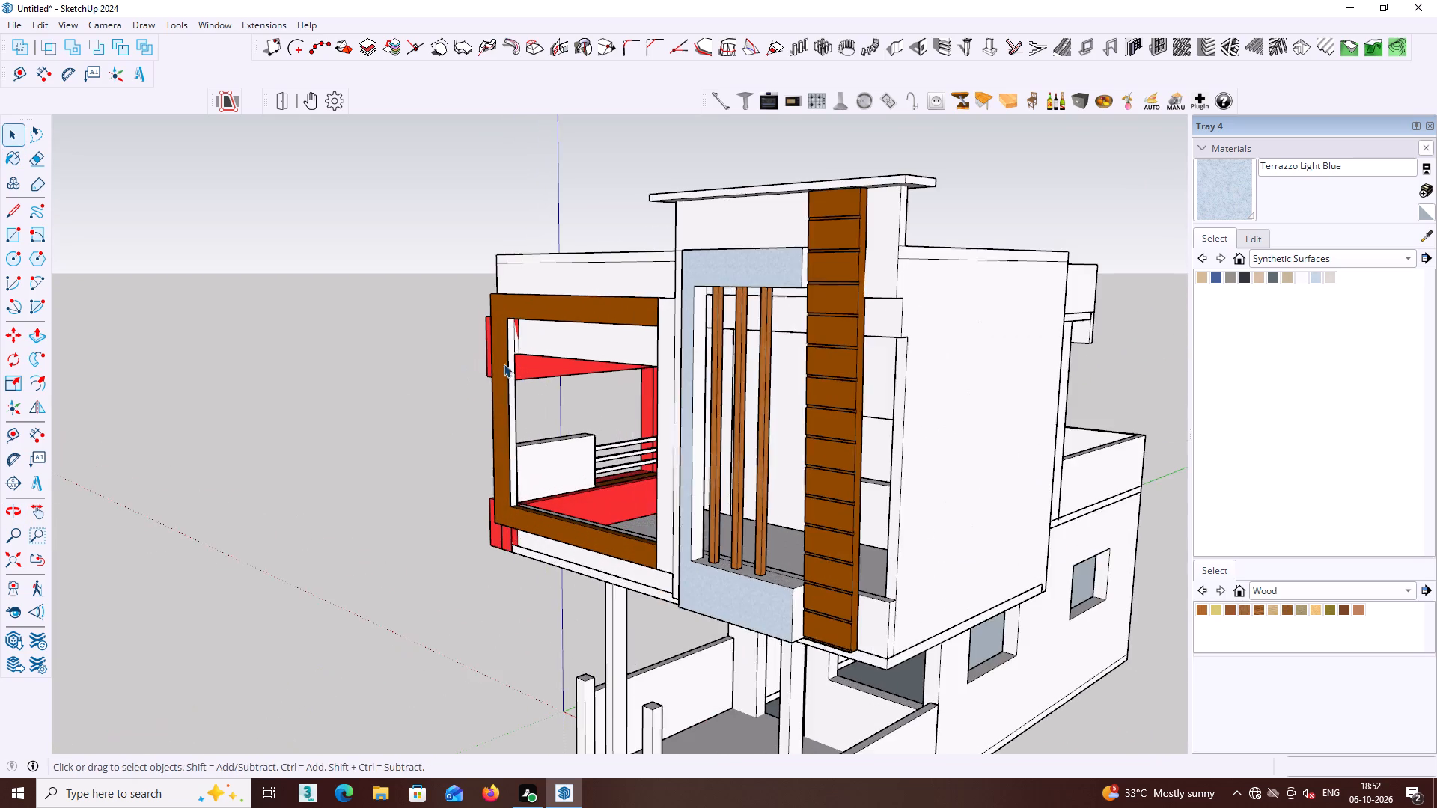
pyautogui.scroll(1, 505, 402)
pyautogui.moveTo(526, 471); pyautogui.dragTo(513, 607, button='middle')
pyautogui.scroll(2, 562, 488)
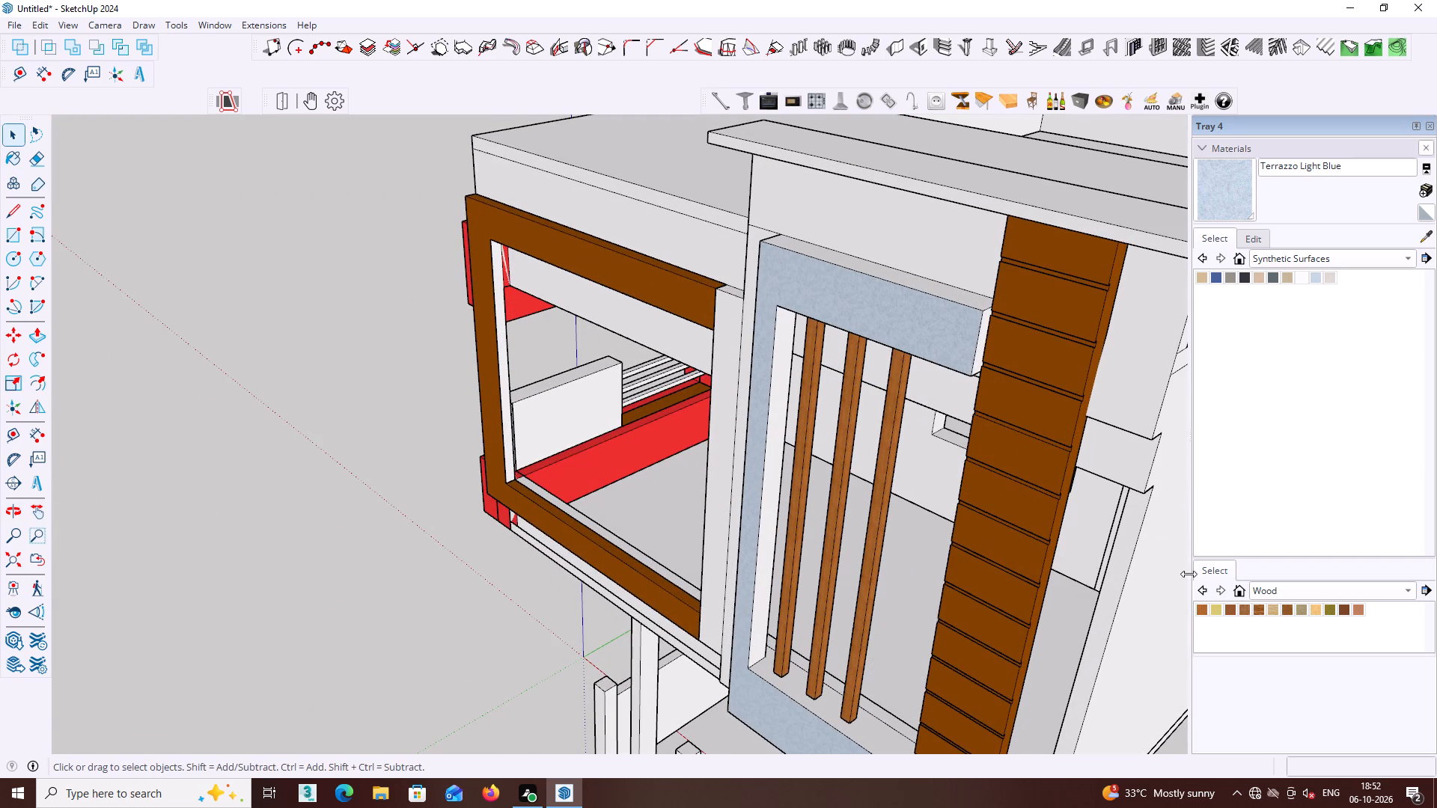
pyautogui.click(1425, 236)
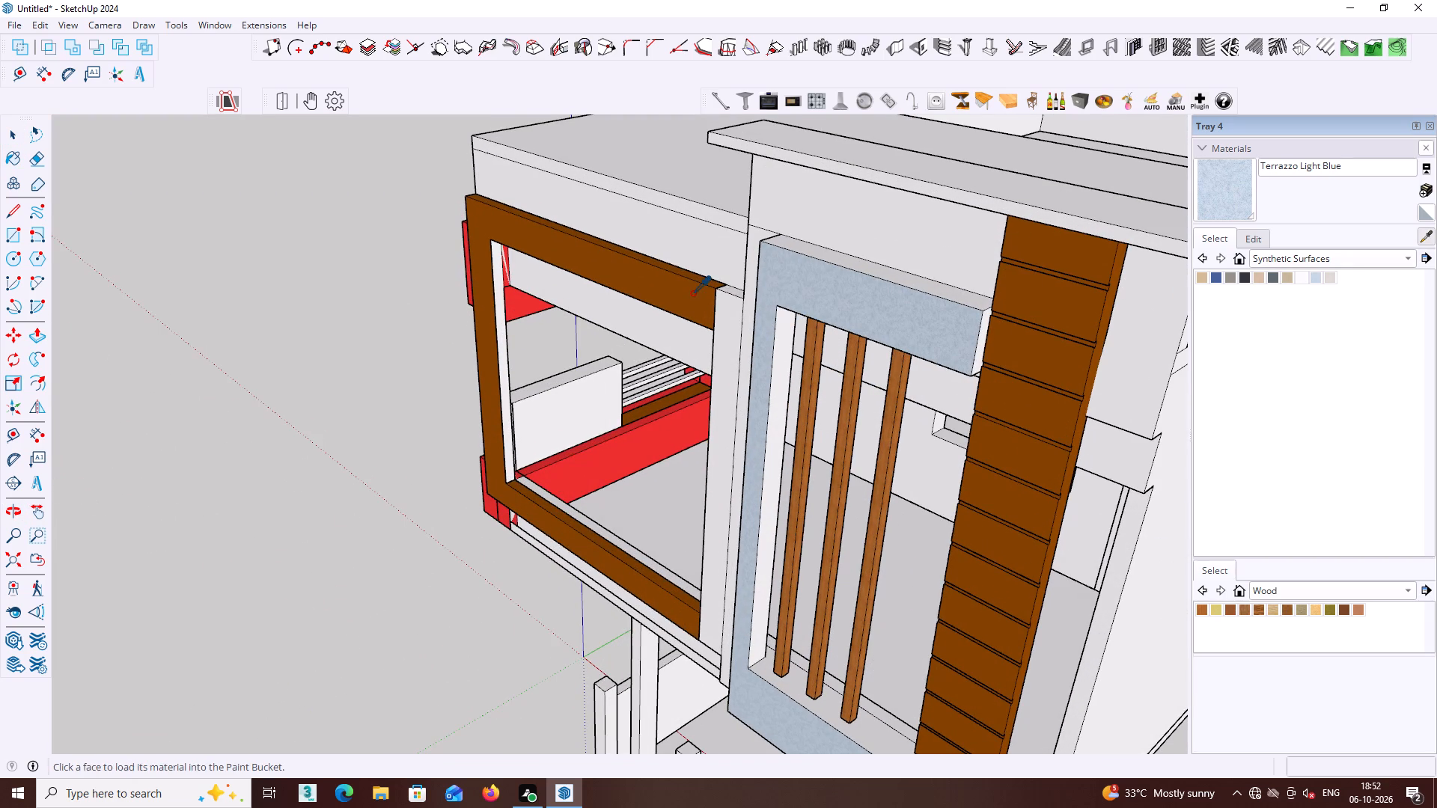
pyautogui.click(692, 293)
pyautogui.moveTo(694, 291); pyautogui.dragTo(753, 211, button='middle')
pyautogui.scroll(5, 432, 265)
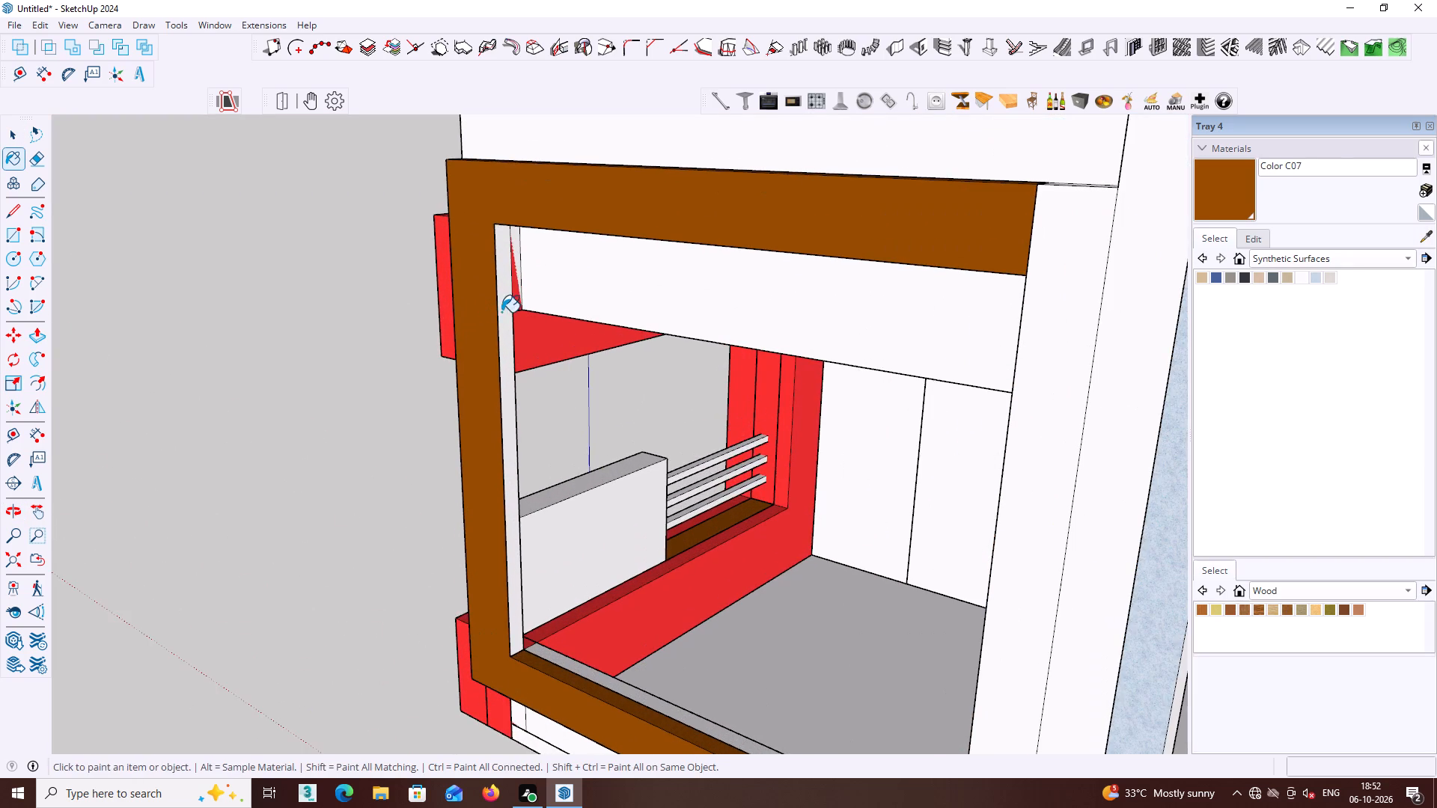
pyautogui.click(501, 312)
pyautogui.moveTo(509, 293); pyautogui.dragTo(562, 103, button='middle')
pyautogui.moveTo(562, 104); pyautogui.dragTo(569, 99, button='middle')
pyautogui.scroll(2, 565, 135)
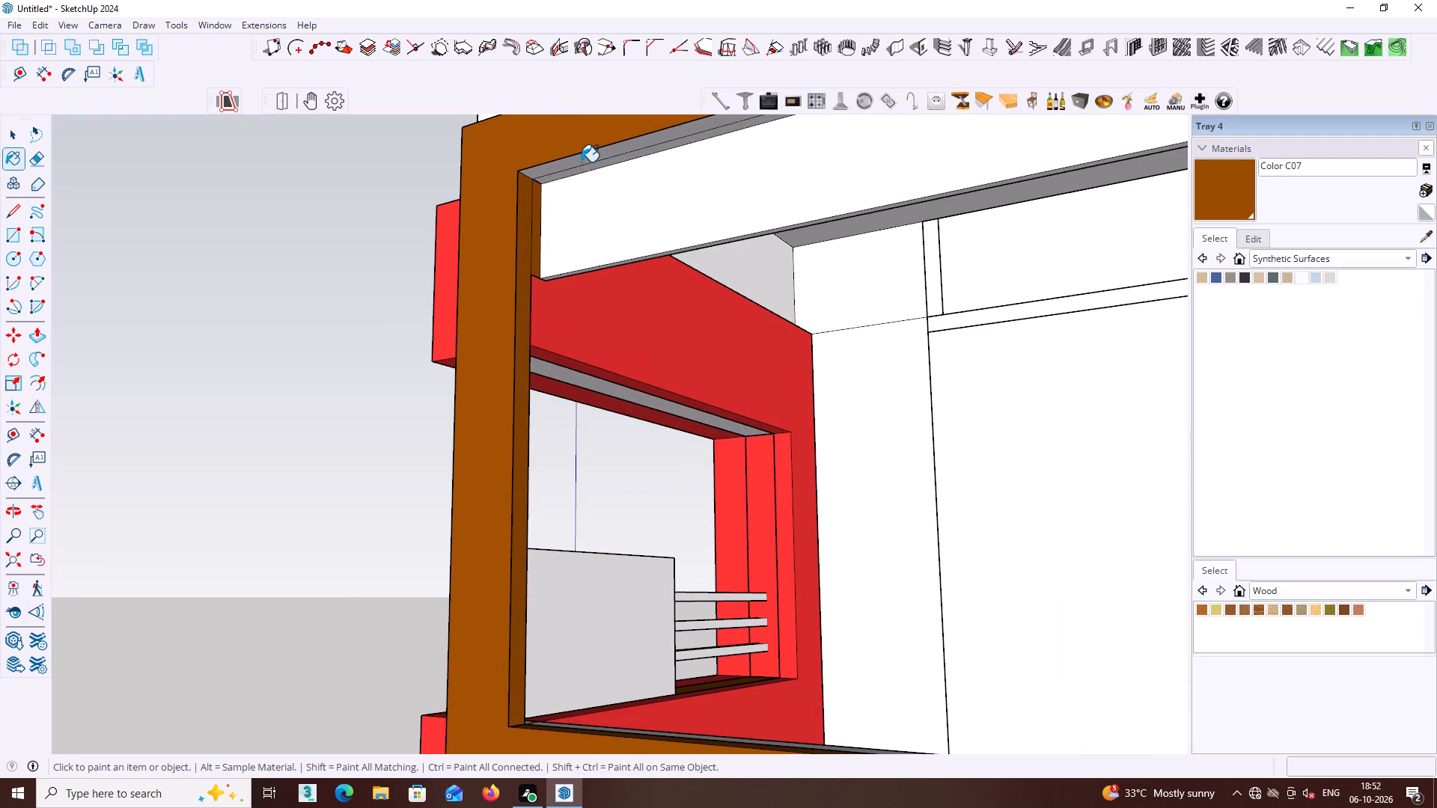
pyautogui.click(581, 162)
# Paint the front, top and inner side of the frame's white vertical member next to the column with Color C07.
pyautogui.moveTo(588, 167); pyautogui.dragTo(645, 316, button='middle')
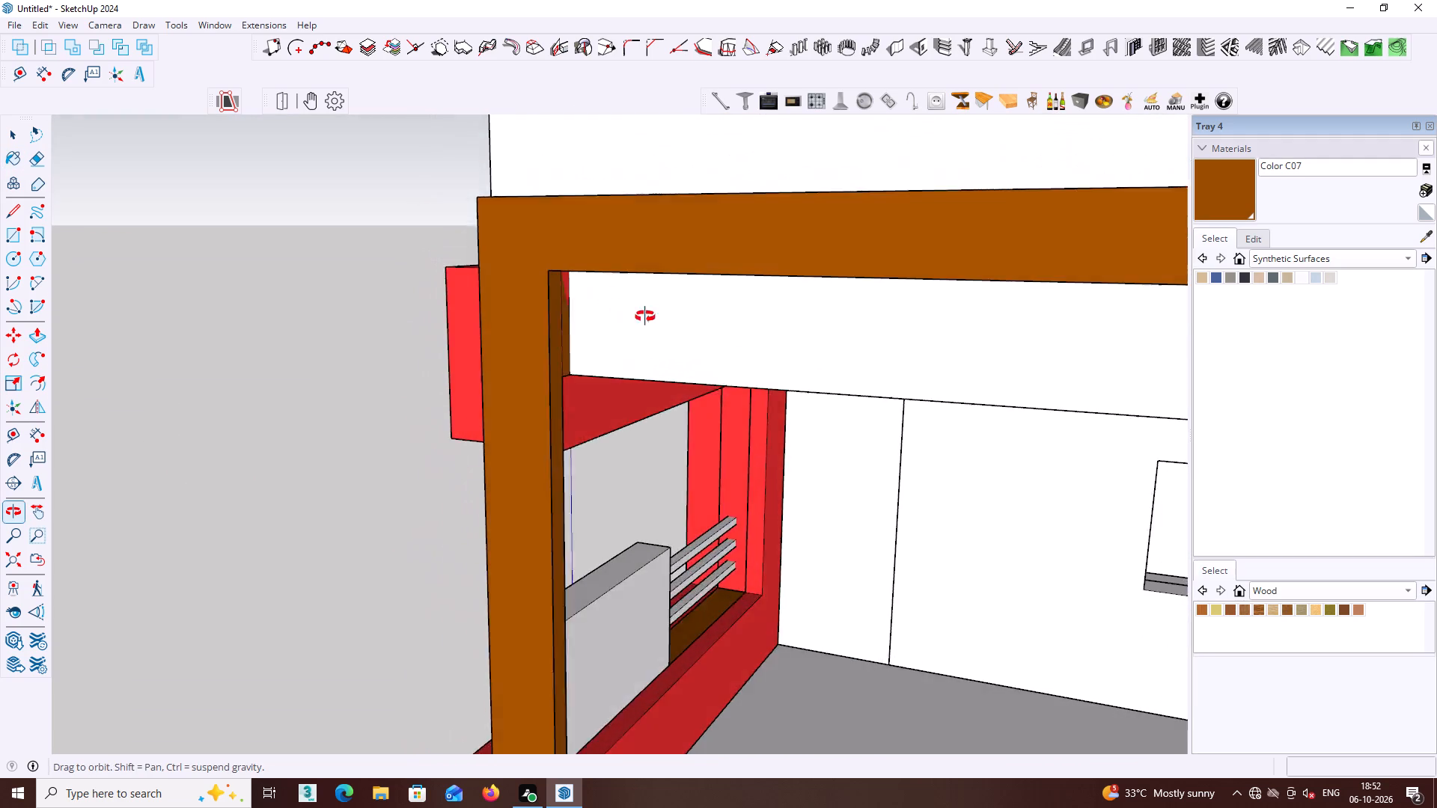
pyautogui.moveTo(645, 316); pyautogui.dragTo(671, 320, button='middle')
pyautogui.moveTo(676, 302); pyautogui.dragTo(530, 198, button='middle')
pyautogui.scroll(-3, 507, 275)
pyautogui.moveTo(528, 568); pyautogui.dragTo(455, 417, button='middle')
pyautogui.moveTo(470, 462); pyautogui.dragTo(883, 590, button='middle')
pyautogui.scroll(3, 924, 380)
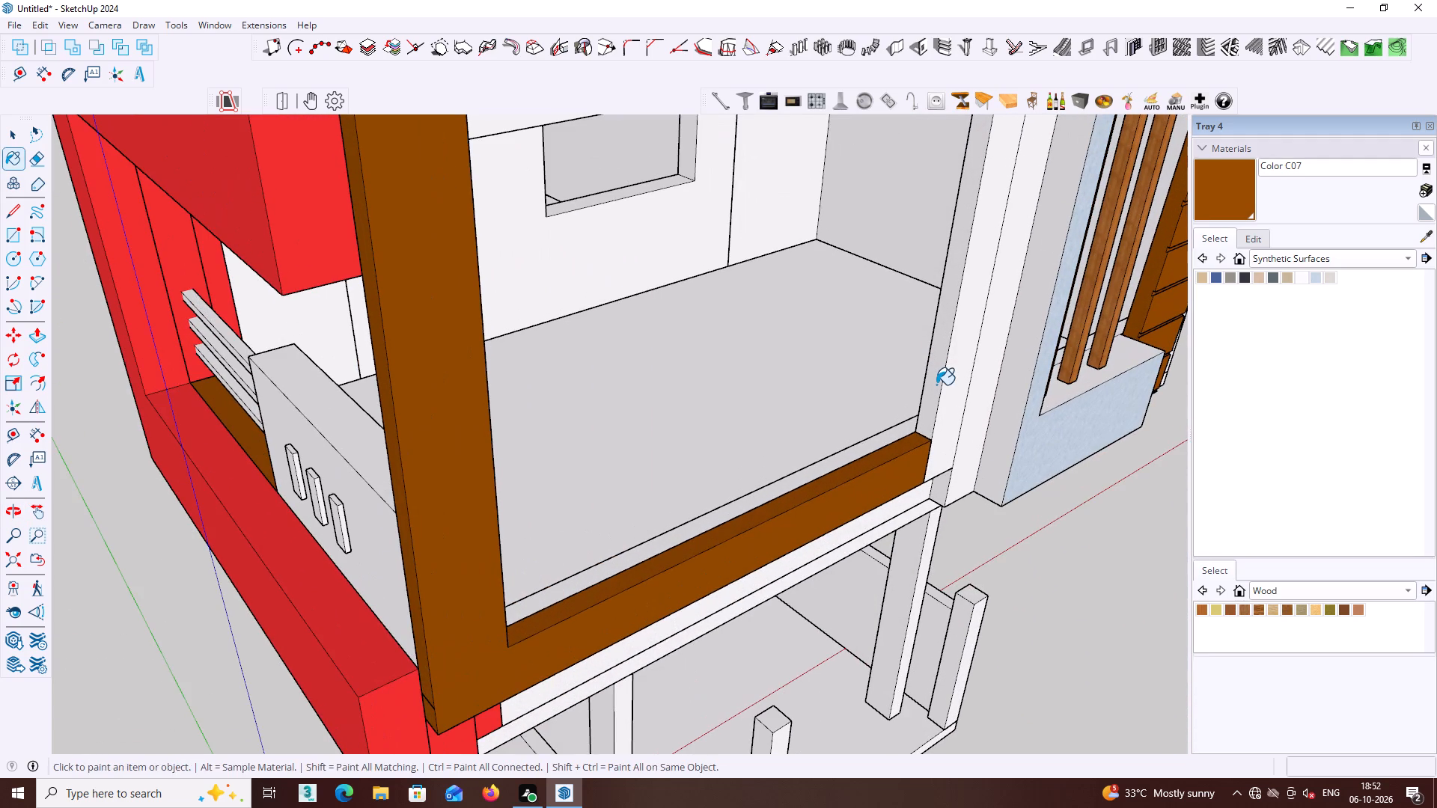
pyautogui.moveTo(933, 381); pyautogui.dragTo(921, 387, button='middle')
pyautogui.scroll(-9, 925, 385)
pyautogui.moveTo(833, 362); pyautogui.dragTo(797, 186, button='middle')
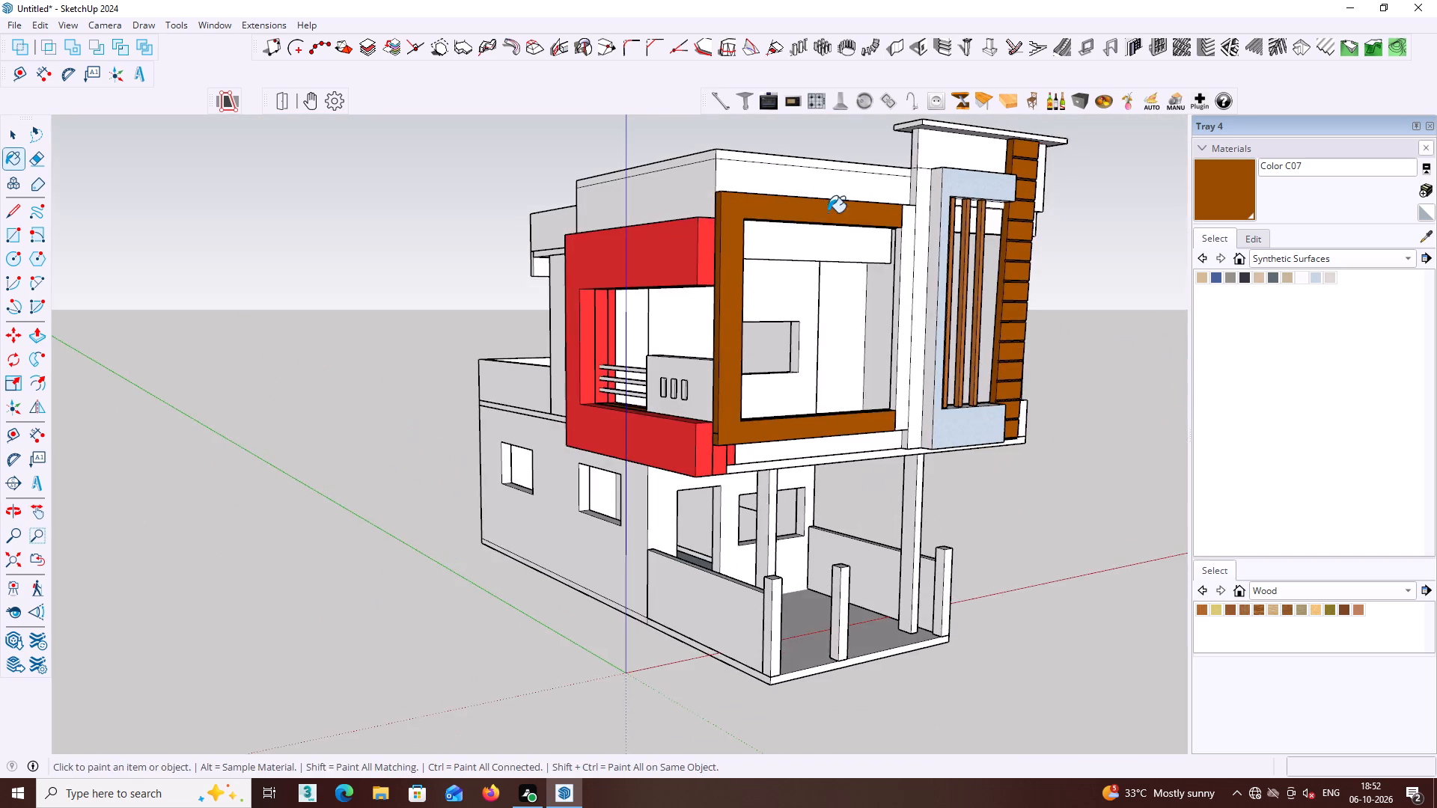
pyautogui.moveTo(827, 209); pyautogui.dragTo(748, 172, button='middle')
pyautogui.moveTo(853, 215); pyautogui.dragTo(745, 510, button='middle')
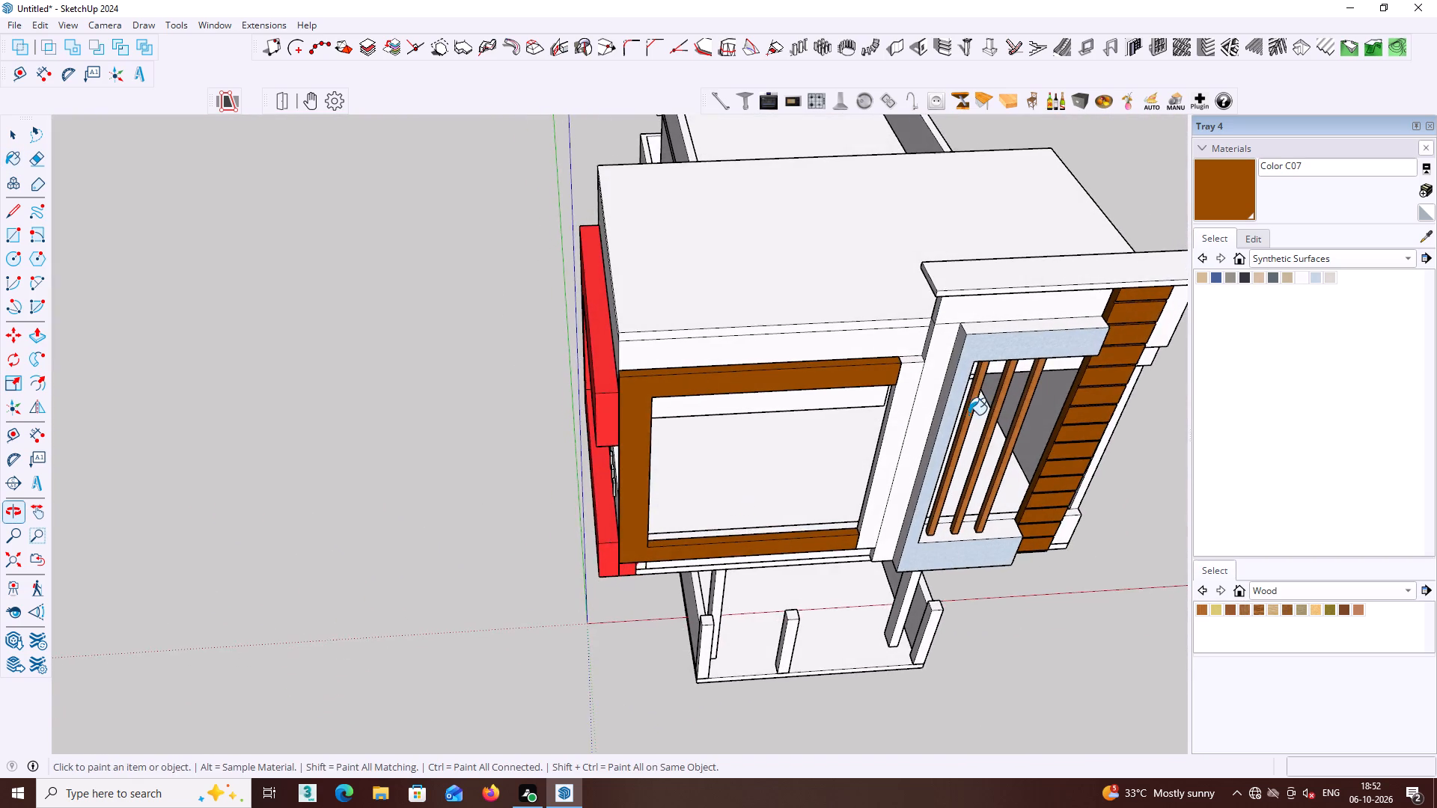
pyautogui.scroll(4, 942, 365)
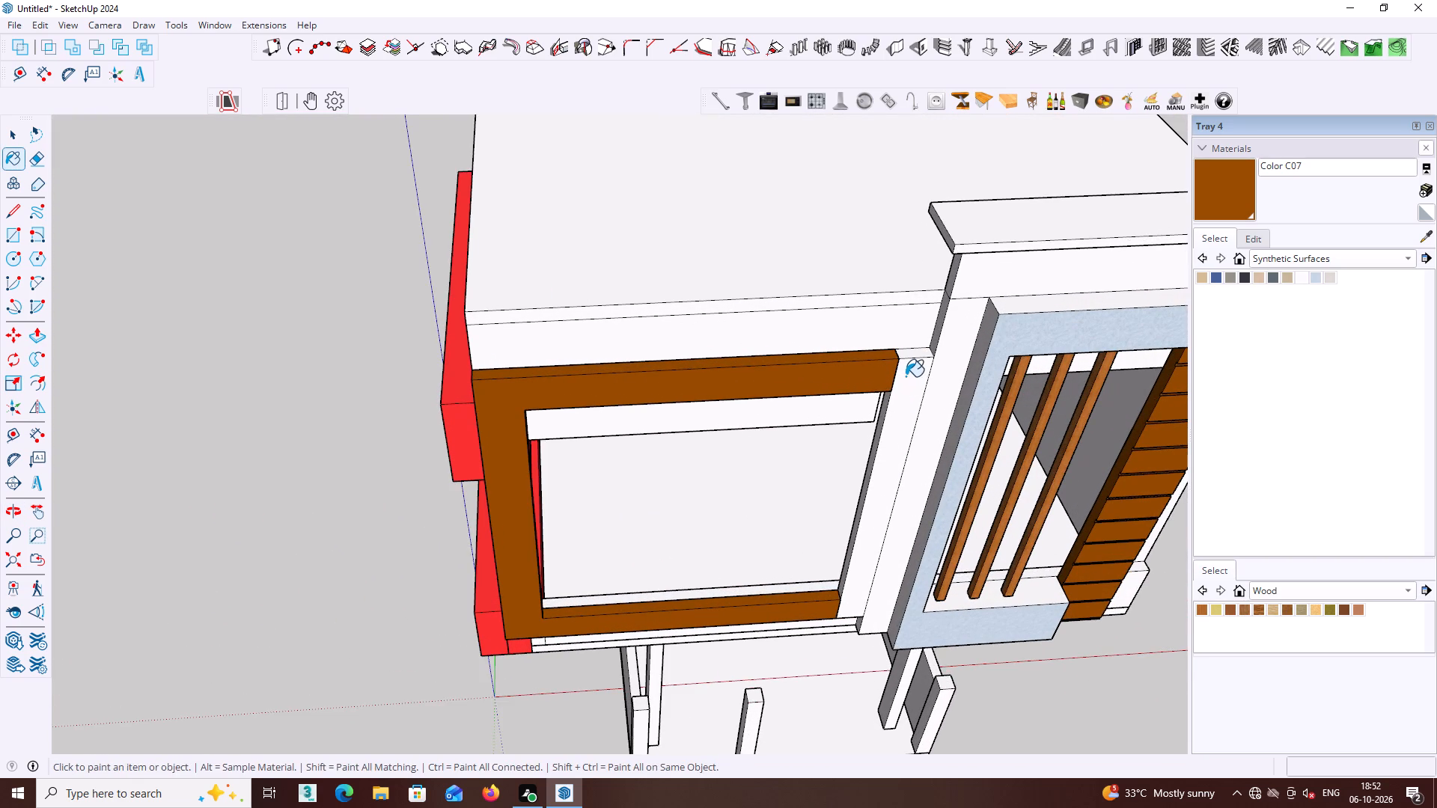
pyautogui.click(906, 376)
pyautogui.click(908, 352)
pyautogui.moveTo(890, 420); pyautogui.dragTo(1011, 325, button='middle')
pyautogui.moveTo(894, 401); pyautogui.dragTo(1069, 381, button='middle')
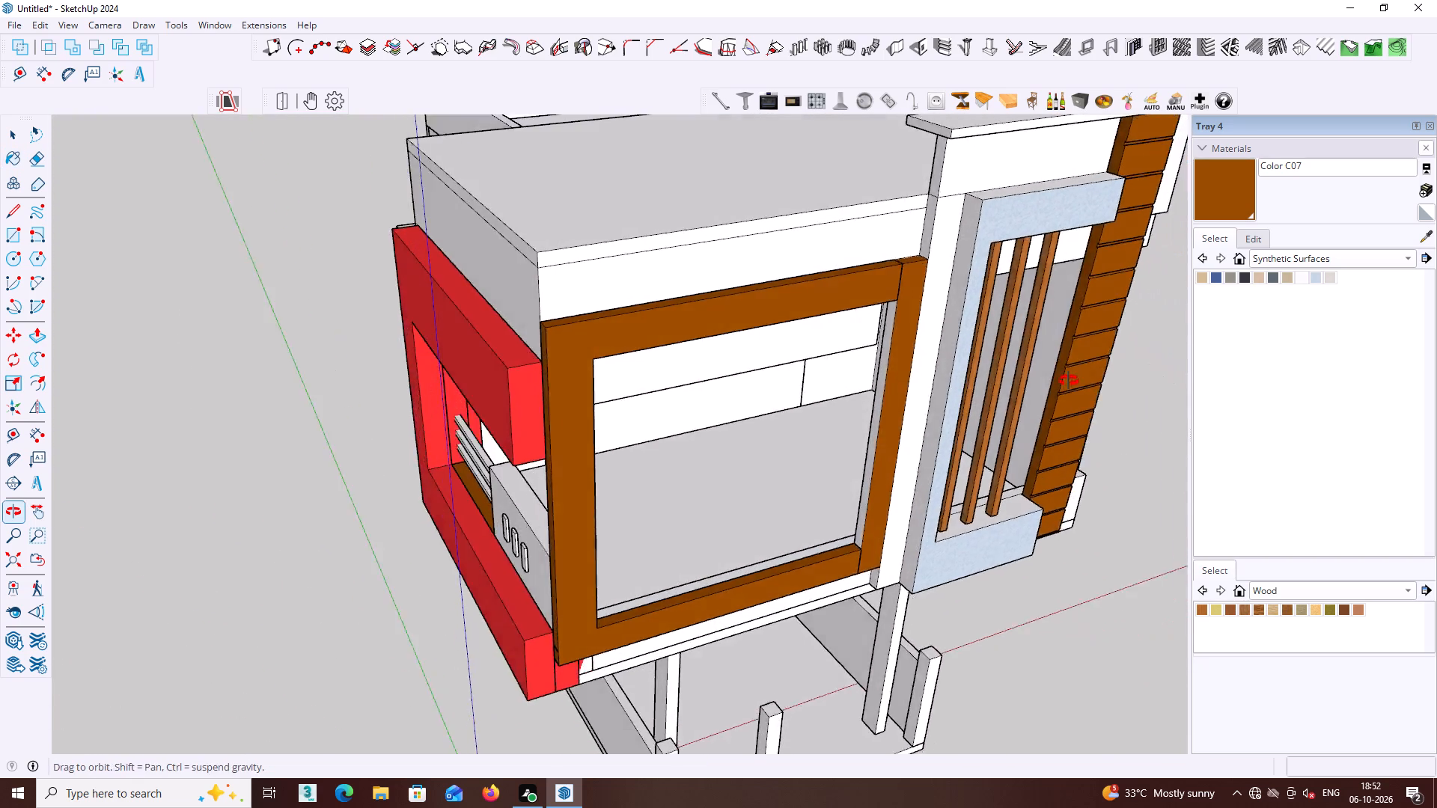
pyautogui.moveTo(1069, 381); pyautogui.dragTo(1084, 381, button='middle')
pyautogui.scroll(4, 910, 362)
pyautogui.click(839, 382)
pyautogui.moveTo(841, 382); pyautogui.dragTo(839, 391, button='middle')
pyautogui.scroll(-2, 839, 387)
# Paint the back faces of the brown frame's two vertical members with Color C07, working through the red side opening.
pyautogui.moveTo(858, 534); pyautogui.dragTo(762, 431, button='middle')
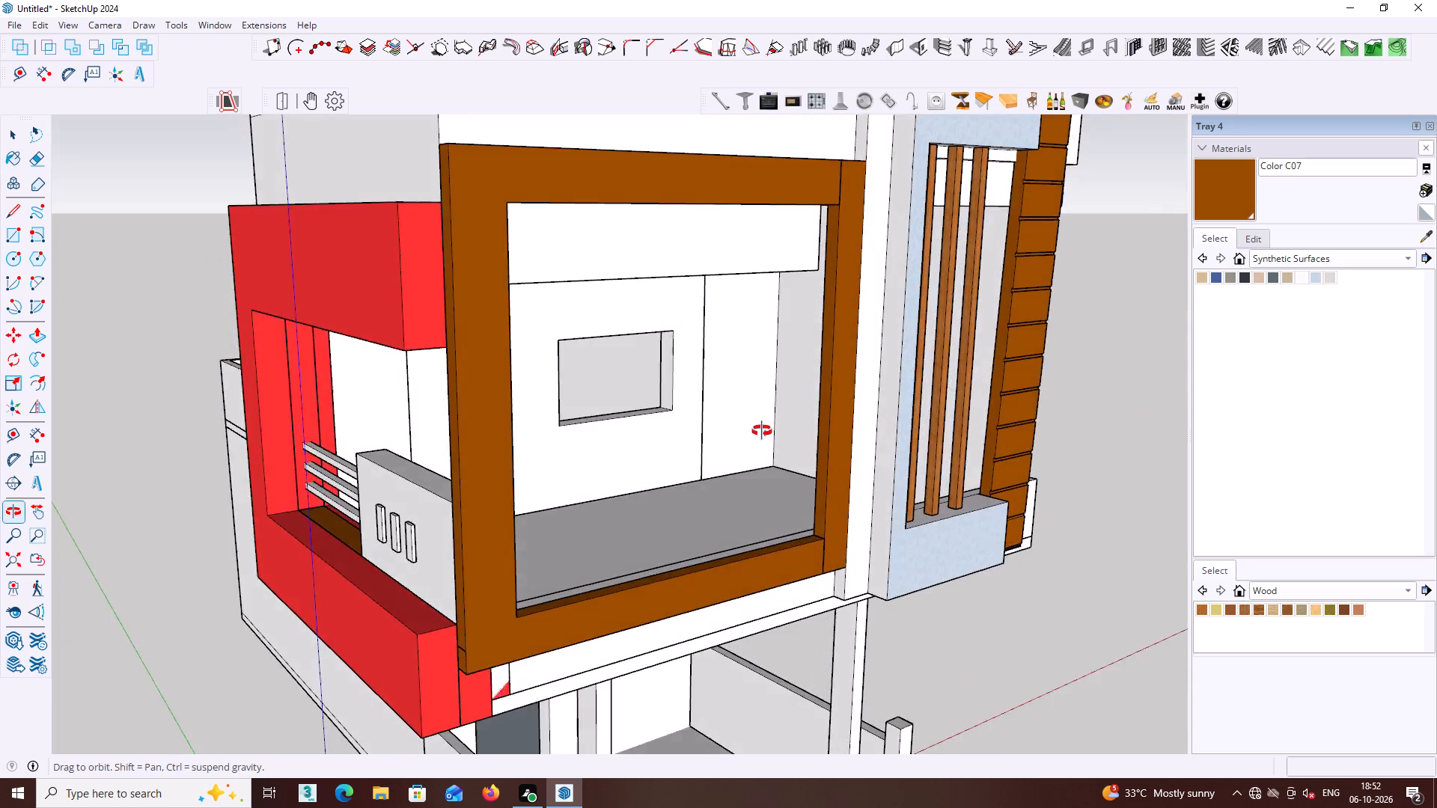
pyautogui.moveTo(762, 431); pyautogui.dragTo(1010, 530, button='middle')
pyautogui.moveTo(634, 512); pyautogui.dragTo(906, 377, button='middle')
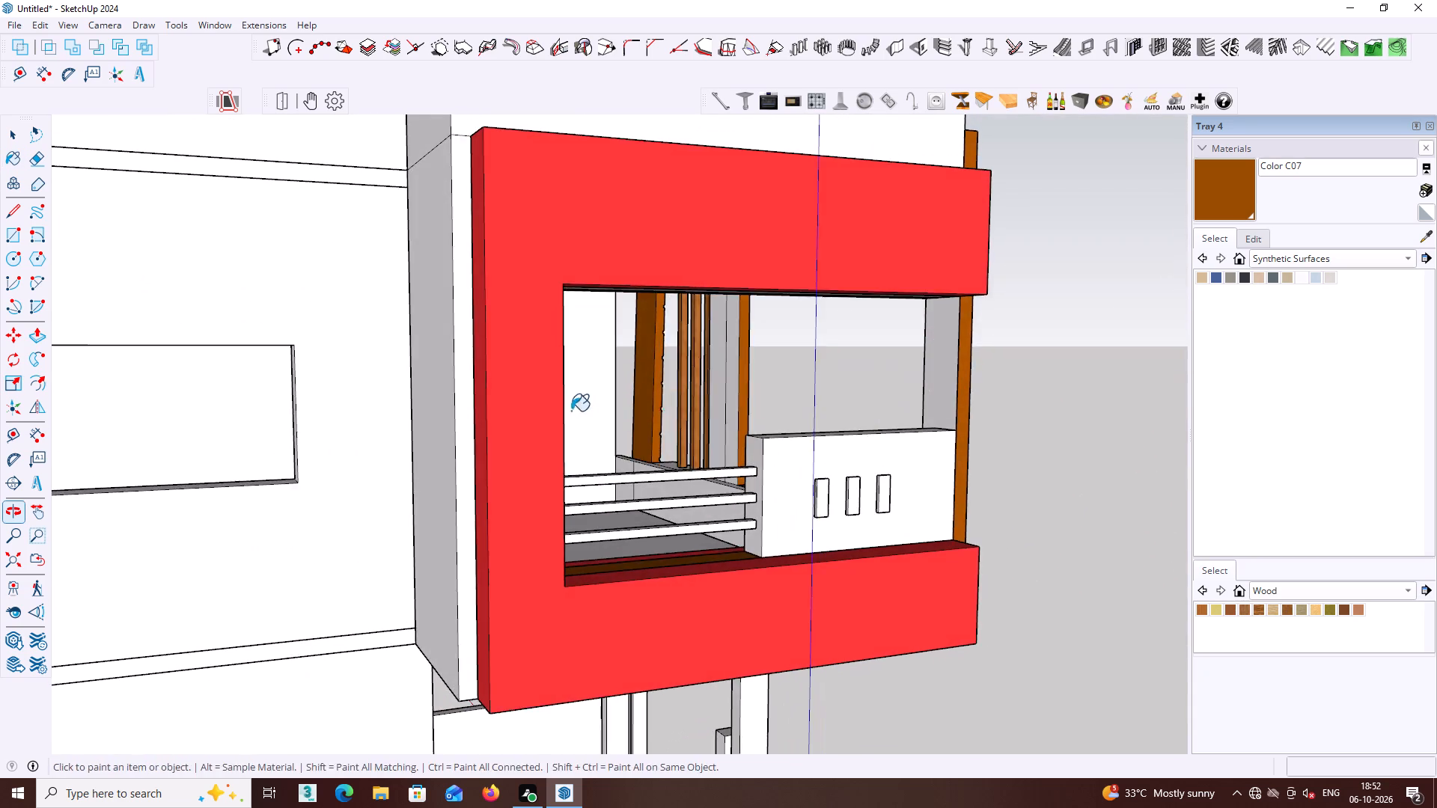
pyautogui.moveTo(571, 411); pyautogui.dragTo(596, 406, button='middle')
pyautogui.scroll(7, 757, 392)
pyautogui.click(735, 411)
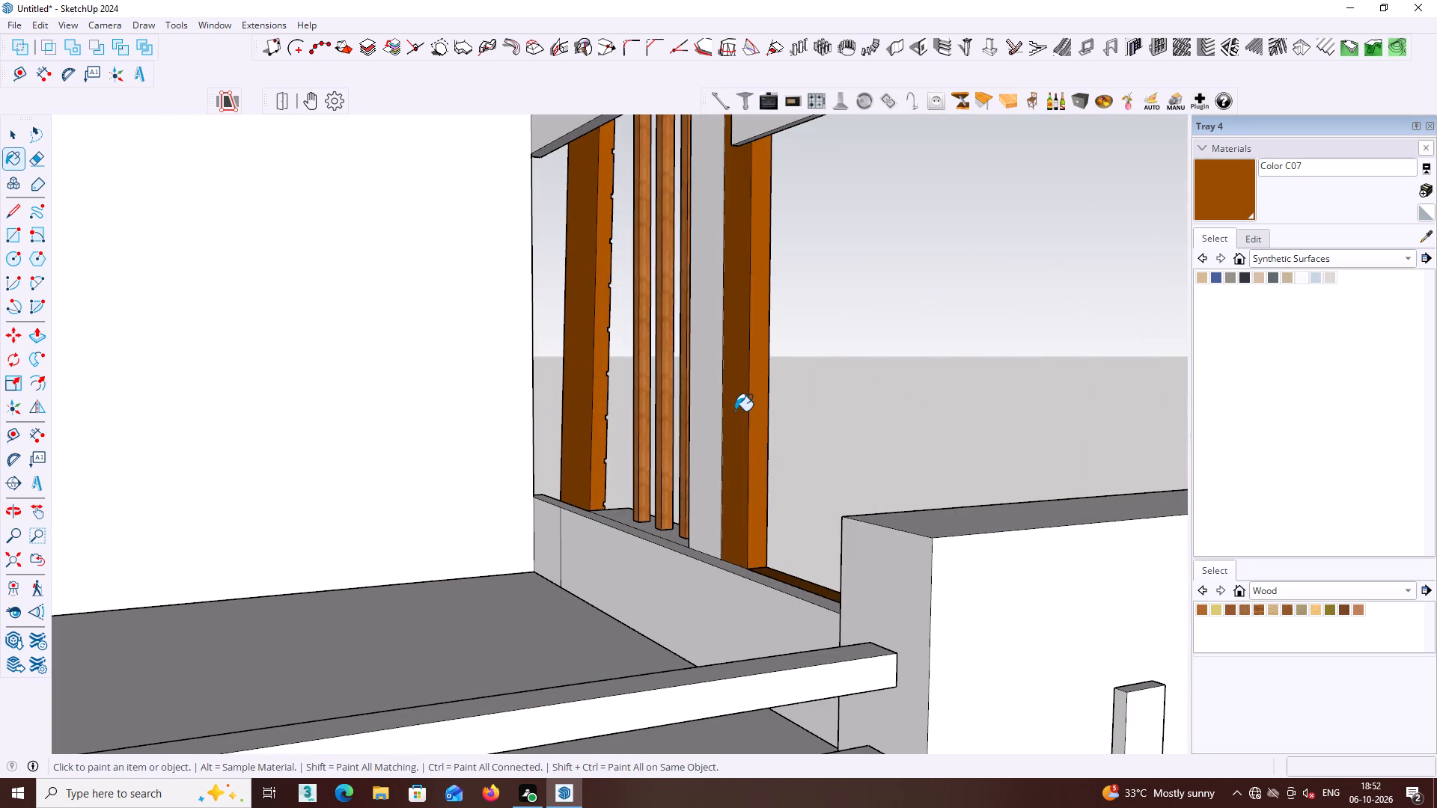
pyautogui.scroll(-4, 736, 406)
pyautogui.moveTo(724, 383); pyautogui.dragTo(702, 345, button='middle')
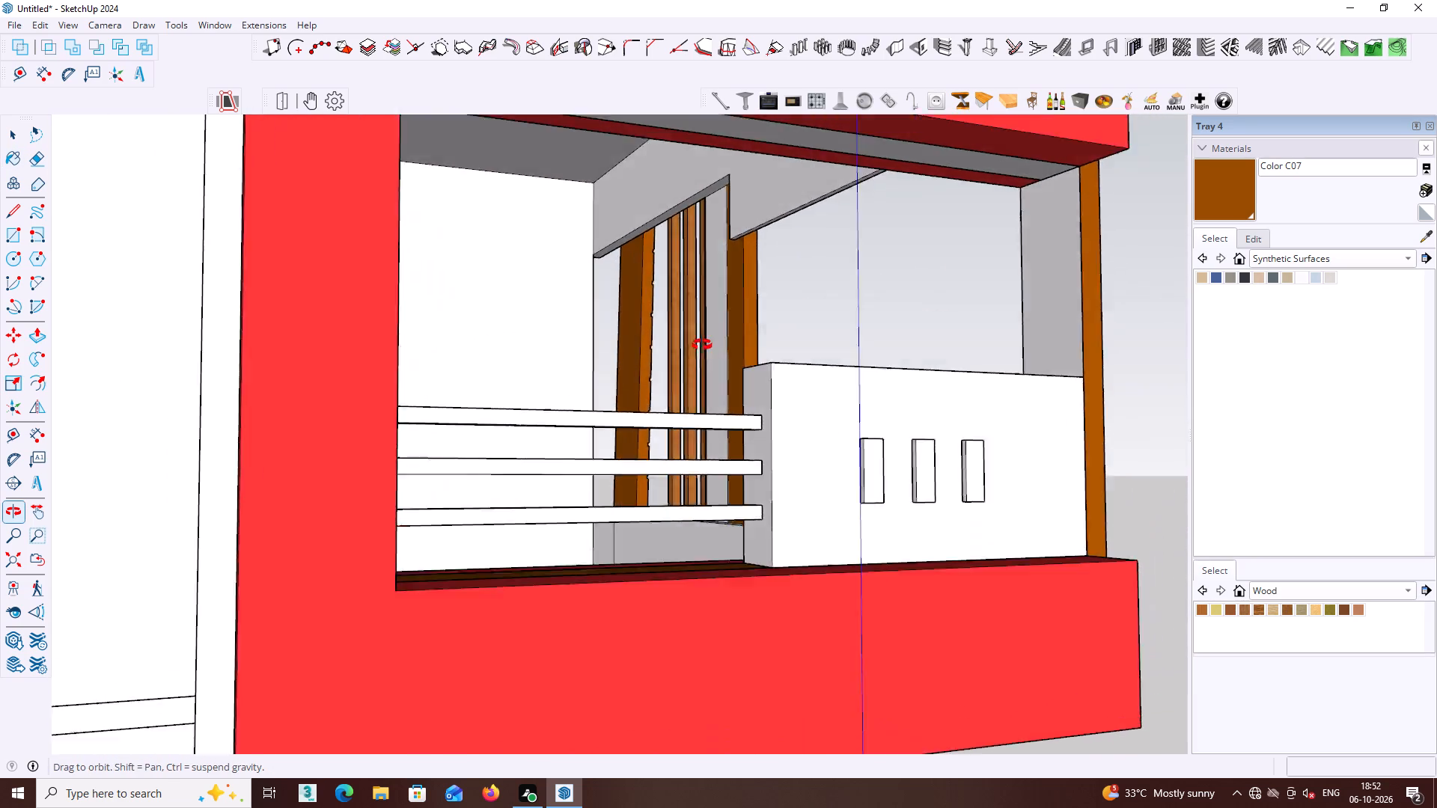
pyautogui.moveTo(702, 345); pyautogui.dragTo(727, 469, button='middle')
pyautogui.moveTo(720, 492); pyautogui.dragTo(674, 470, button='middle')
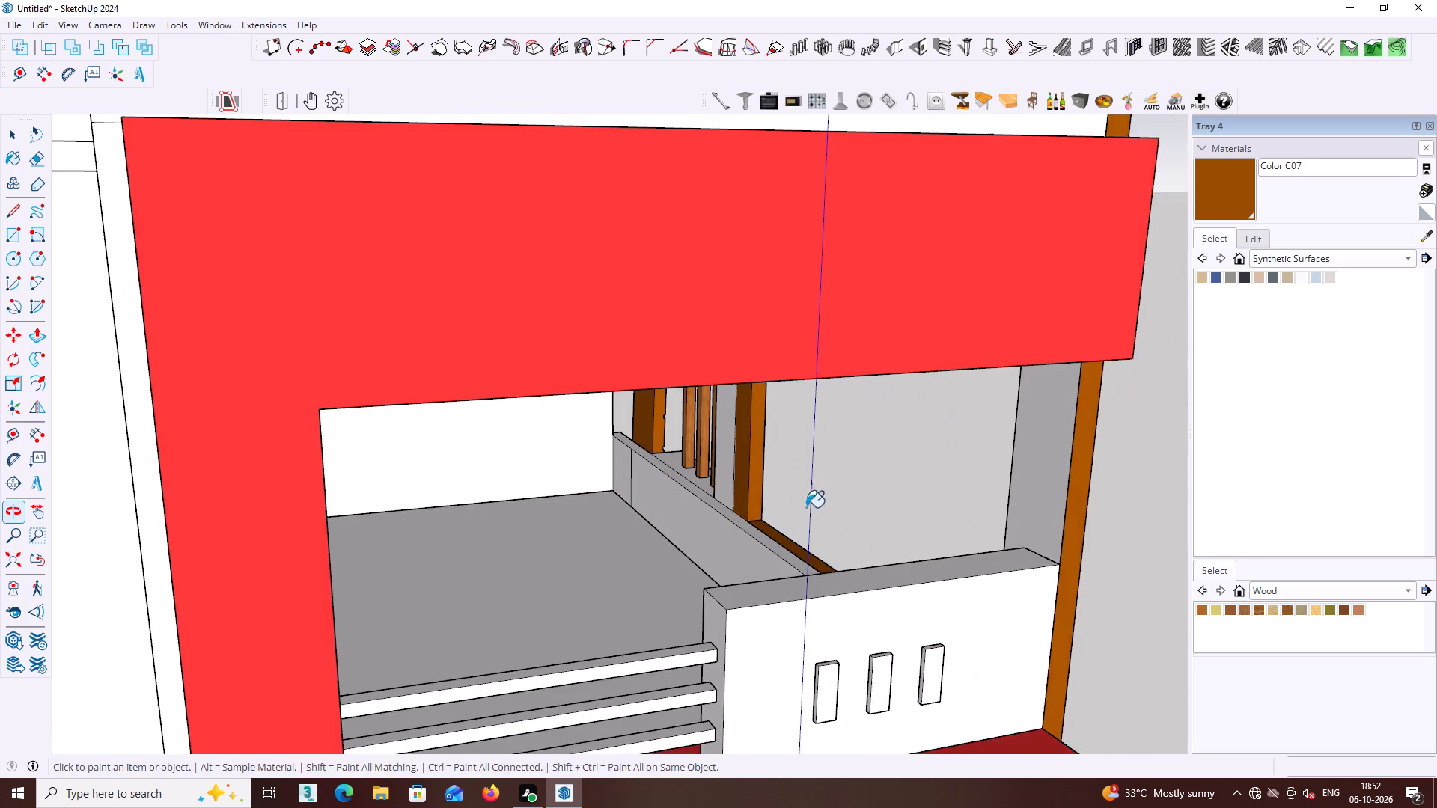
pyautogui.moveTo(806, 506); pyautogui.dragTo(848, 424, button='middle')
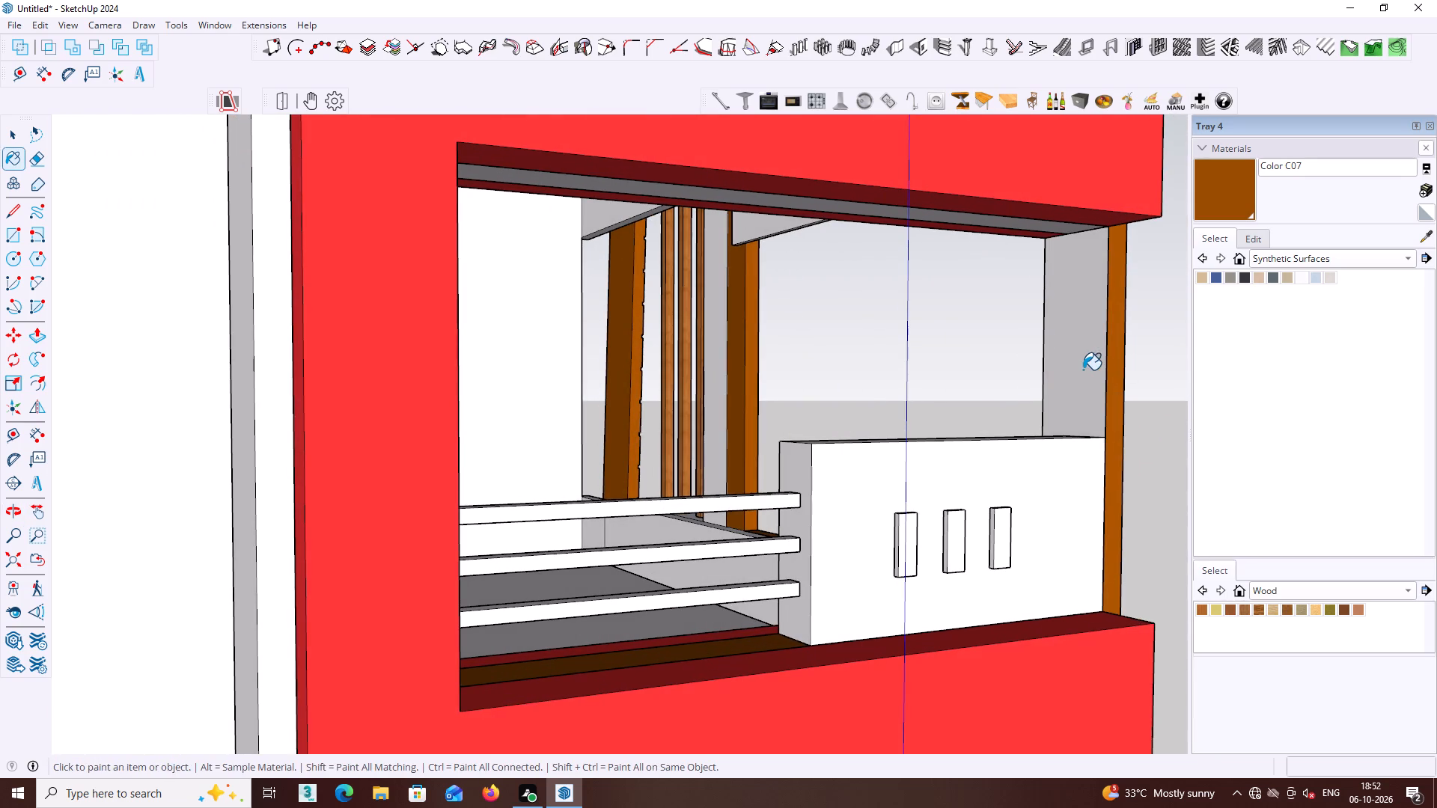
pyautogui.click(1083, 370)
pyautogui.moveTo(1073, 333); pyautogui.dragTo(487, 440, button='middle')
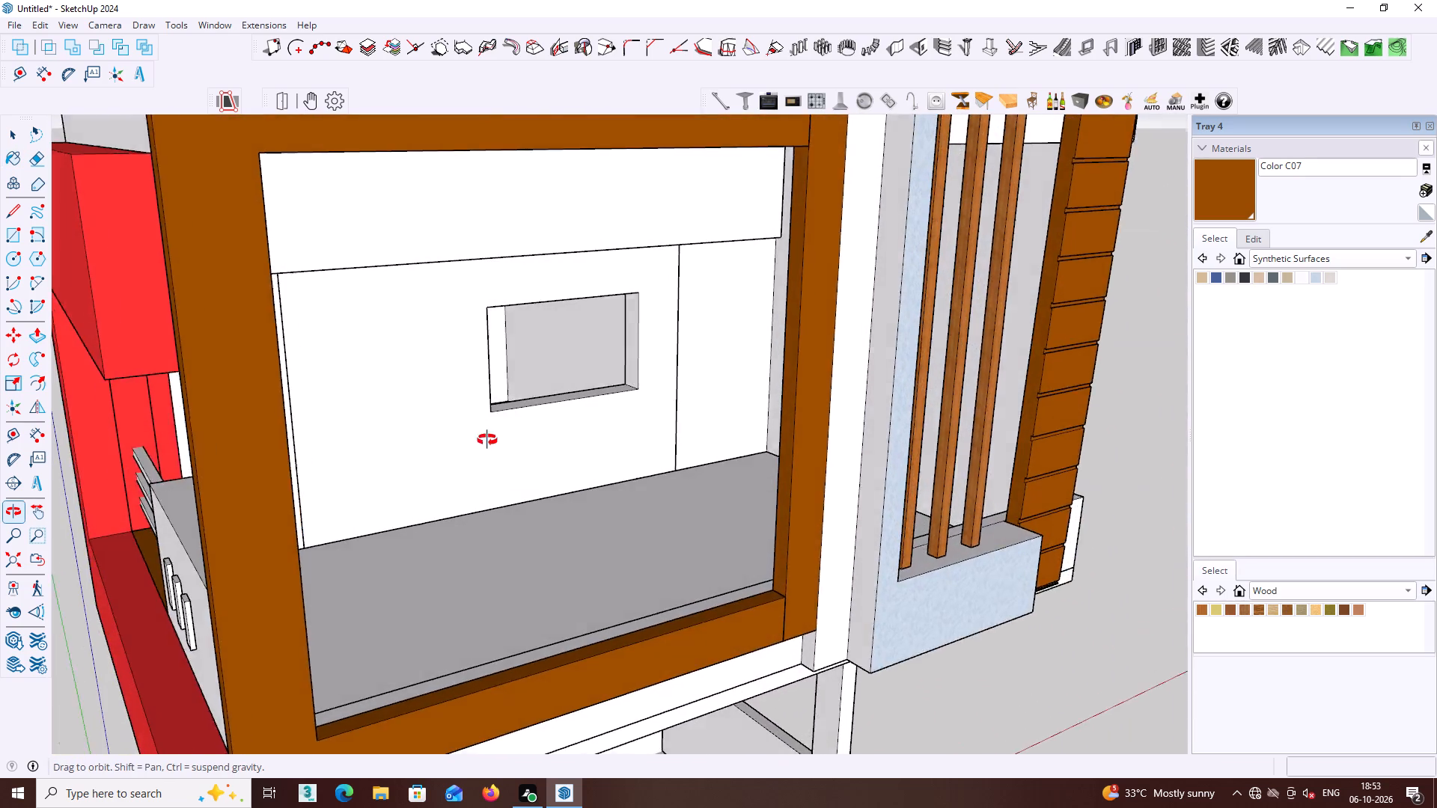
pyautogui.moveTo(487, 440); pyautogui.dragTo(485, 440, button='middle')
pyautogui.scroll(-6, 483, 405)
pyautogui.middleClick(508, 408)
pyautogui.moveTo(547, 412); pyautogui.dragTo(458, 374, button='middle')
# Examine the white band inside the upper front opening, then the ground-floor porch, entrance and interior room.
pyautogui.press('space')
pyautogui.click(499, 313)
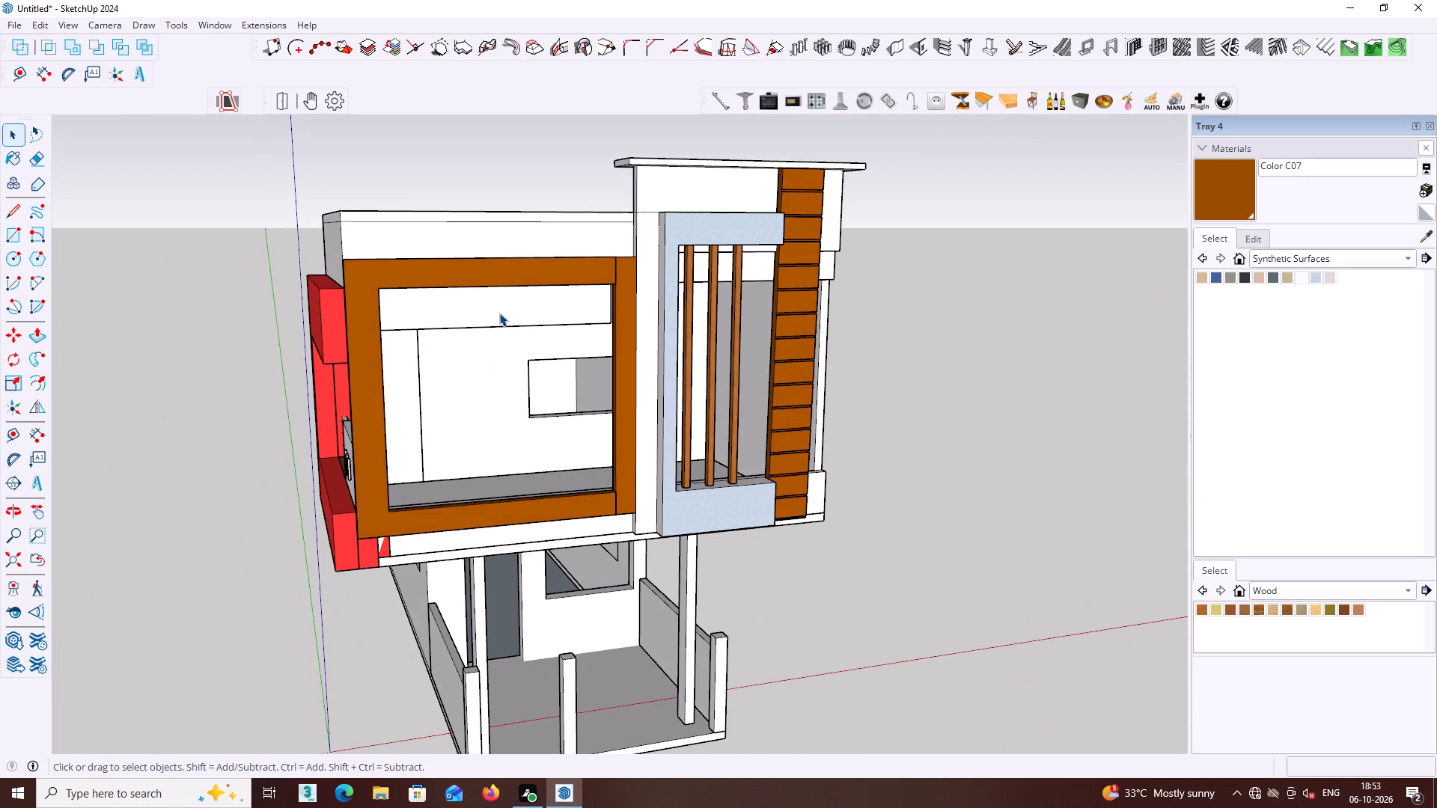
pyautogui.click(1406, 255)
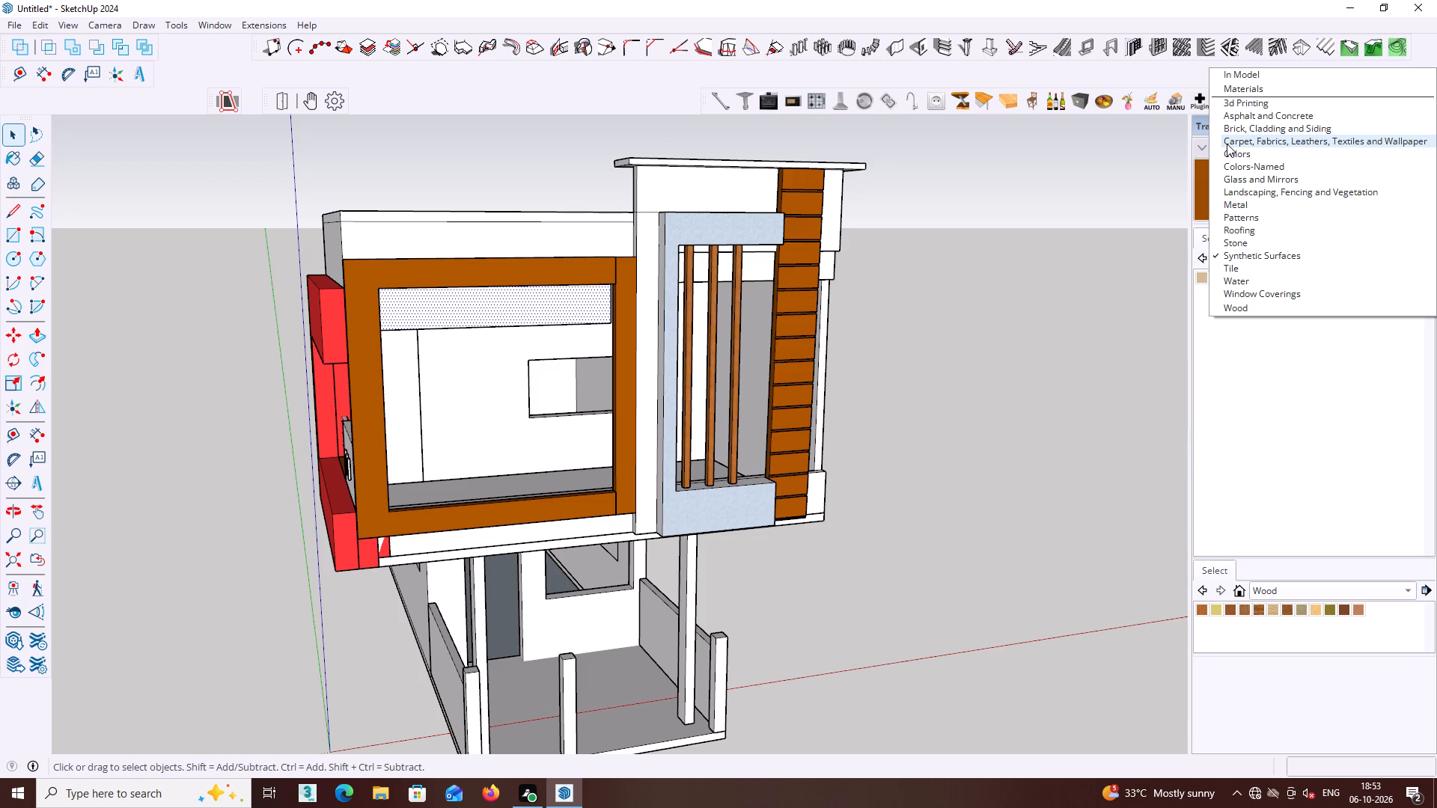
pyautogui.keyDown('shift'); pyautogui.moveTo(1115, 275); pyautogui.dragTo(1043, 101, button='middle'); pyautogui.keyUp('shift')
pyautogui.moveTo(701, 463); pyautogui.dragTo(678, 422, button='middle')
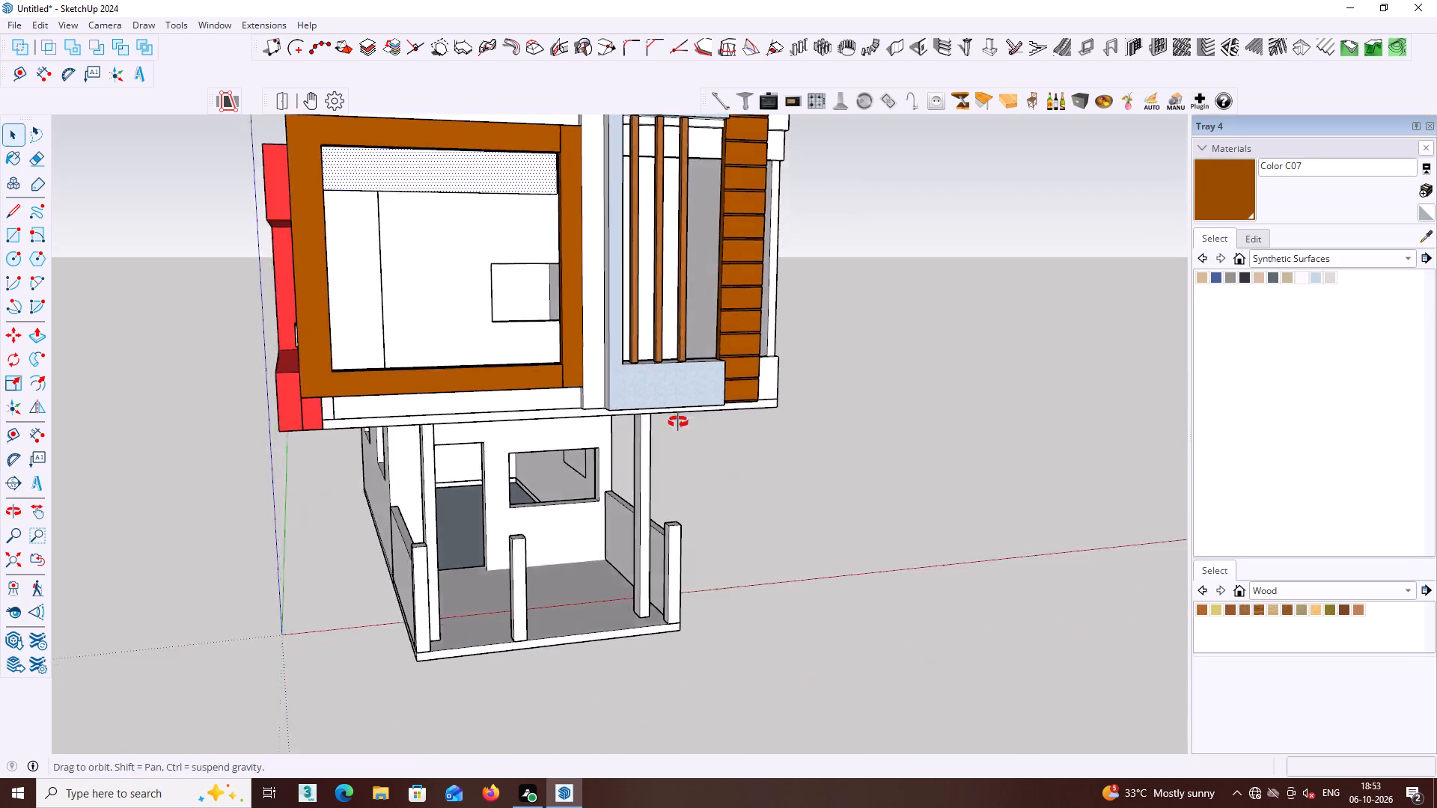
pyautogui.moveTo(678, 422); pyautogui.dragTo(641, 354, button='middle')
pyautogui.scroll(4, 504, 450)
pyautogui.moveTo(421, 568); pyautogui.dragTo(442, 656, button='middle')
pyautogui.scroll(-1, 434, 573)
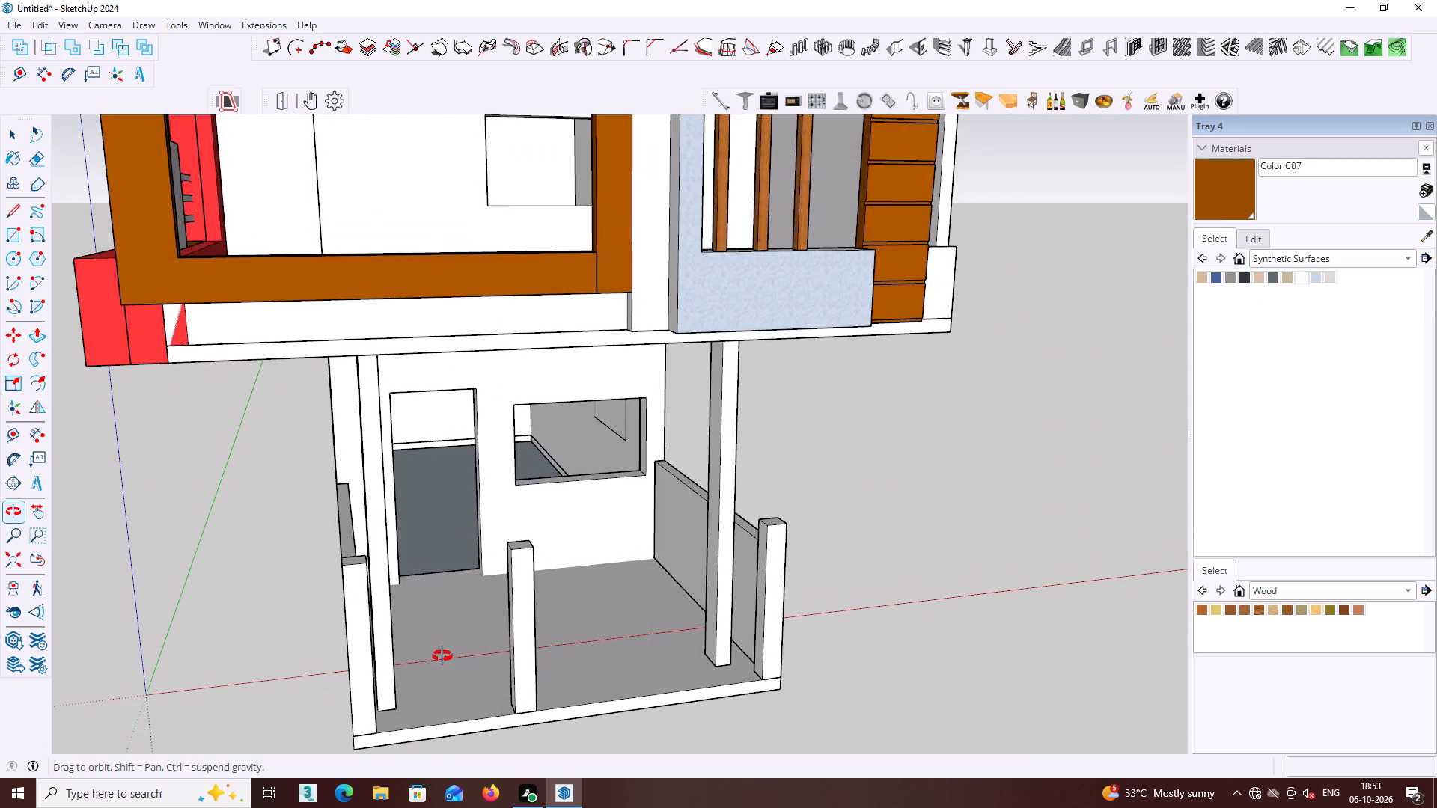
pyautogui.moveTo(442, 656); pyautogui.dragTo(354, 635, button='middle')
pyautogui.scroll(3, 447, 484)
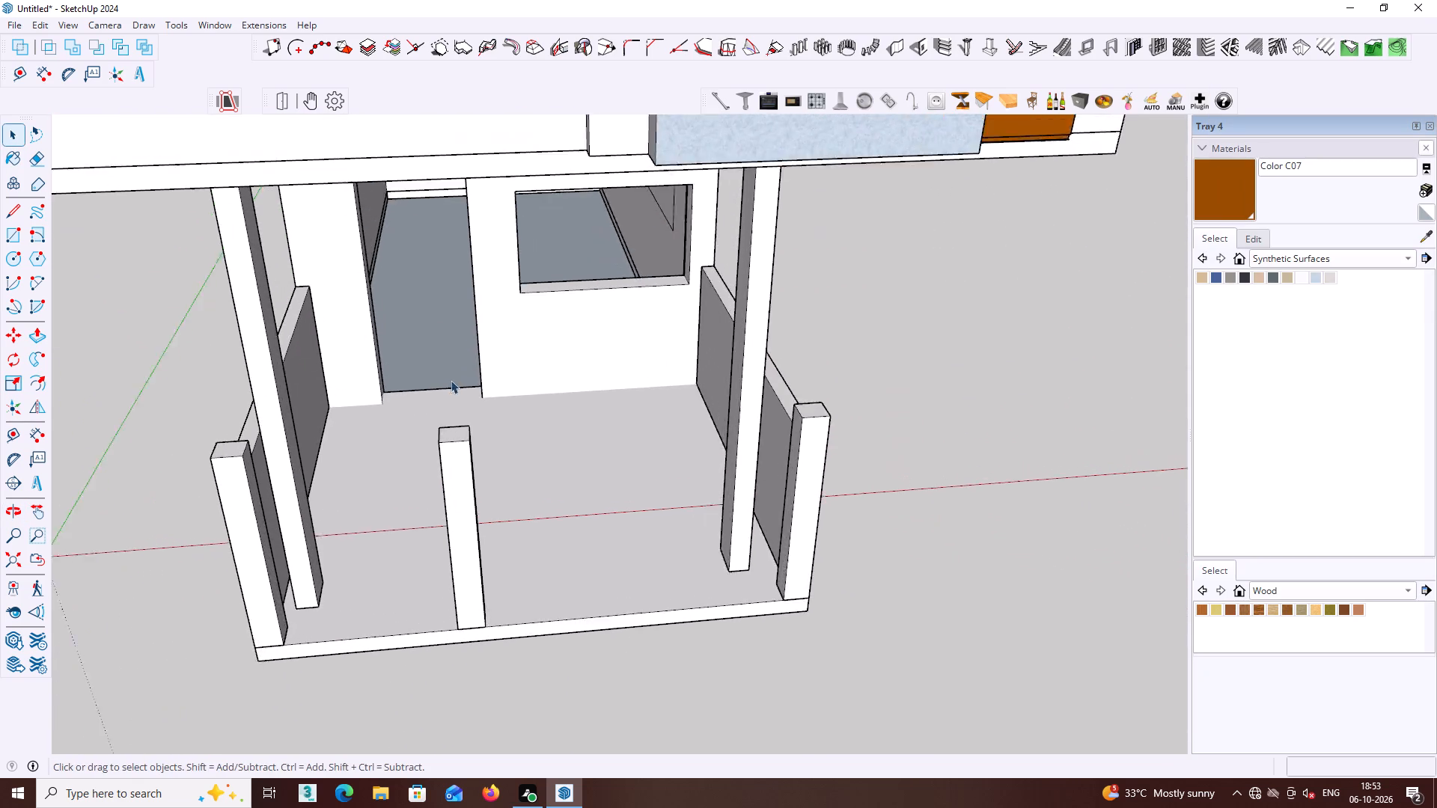
pyautogui.scroll(2, 451, 380)
pyautogui.moveTo(431, 335); pyautogui.dragTo(456, 313, button='middle')
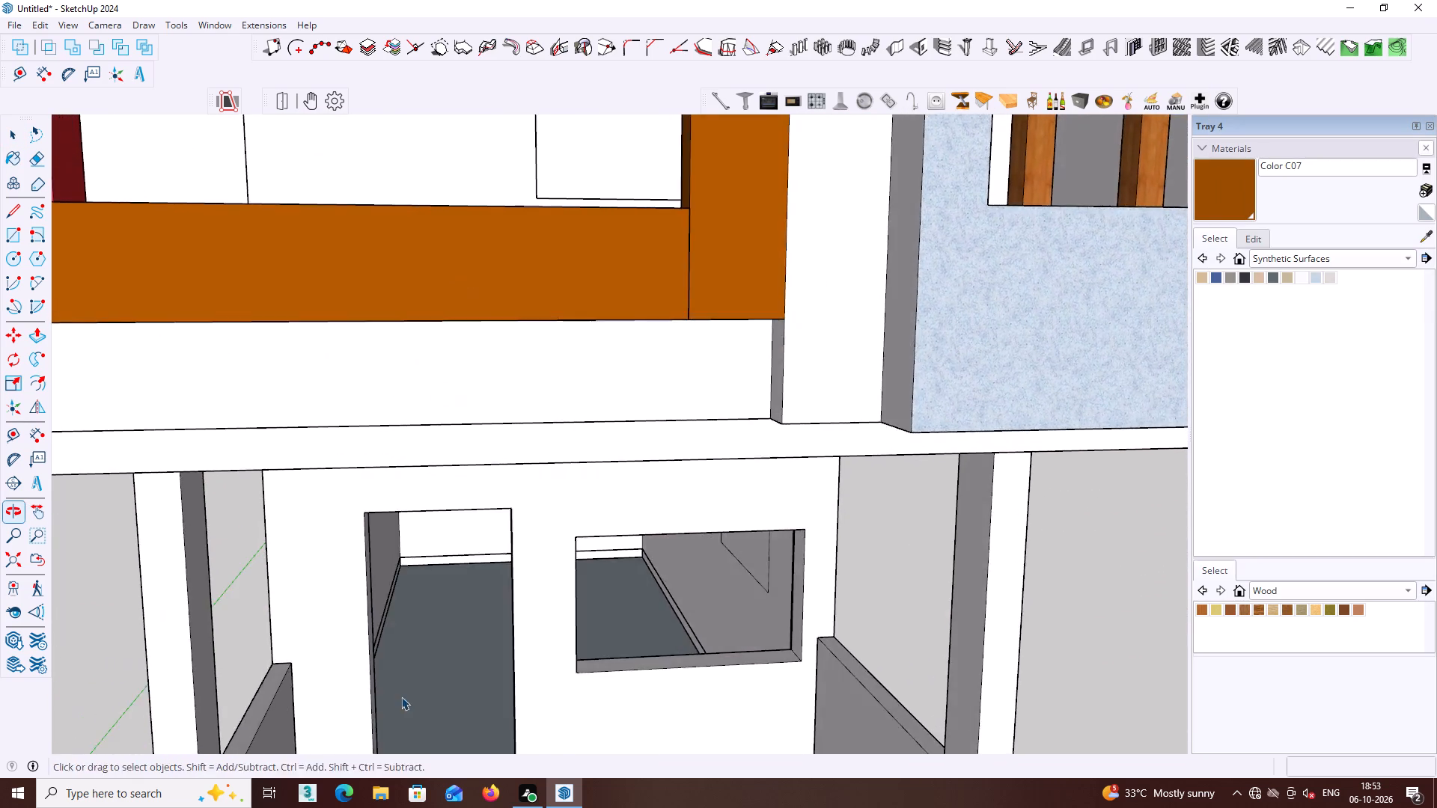
pyautogui.moveTo(402, 690); pyautogui.dragTo(430, 555, button='middle')
pyautogui.moveTo(479, 508); pyautogui.dragTo(522, 501, button='middle')
pyautogui.moveTo(513, 472); pyautogui.dragTo(516, 459, button='middle')
pyautogui.scroll(6, 513, 468)
pyautogui.middleClick(515, 472)
pyautogui.moveTo(519, 502); pyautogui.dragTo(536, 541, button='middle')
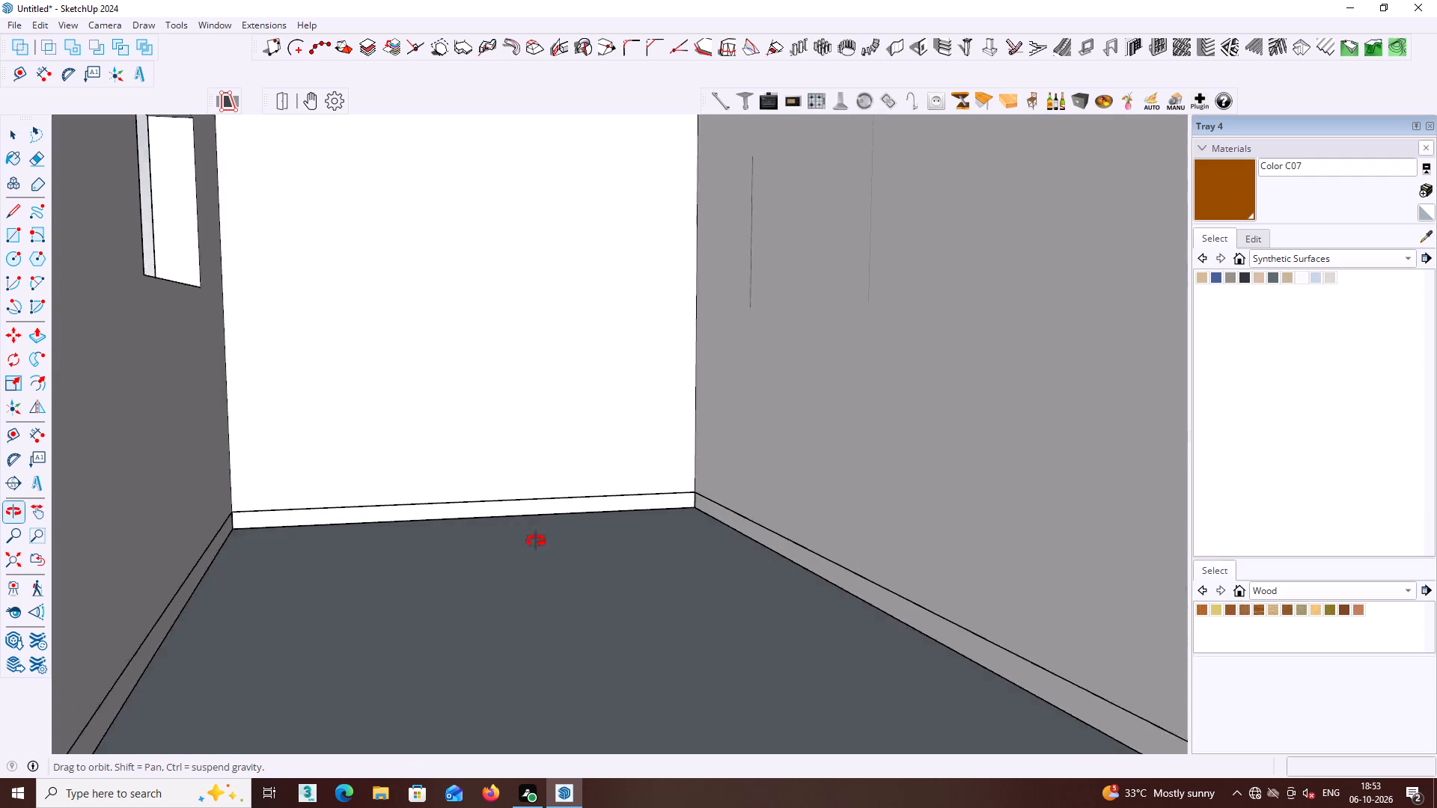
pyautogui.moveTo(536, 541); pyautogui.dragTo(608, 558, button='middle')
pyautogui.moveTo(608, 529); pyautogui.dragTo(626, 514, button='middle')
pyautogui.scroll(3, 709, 471)
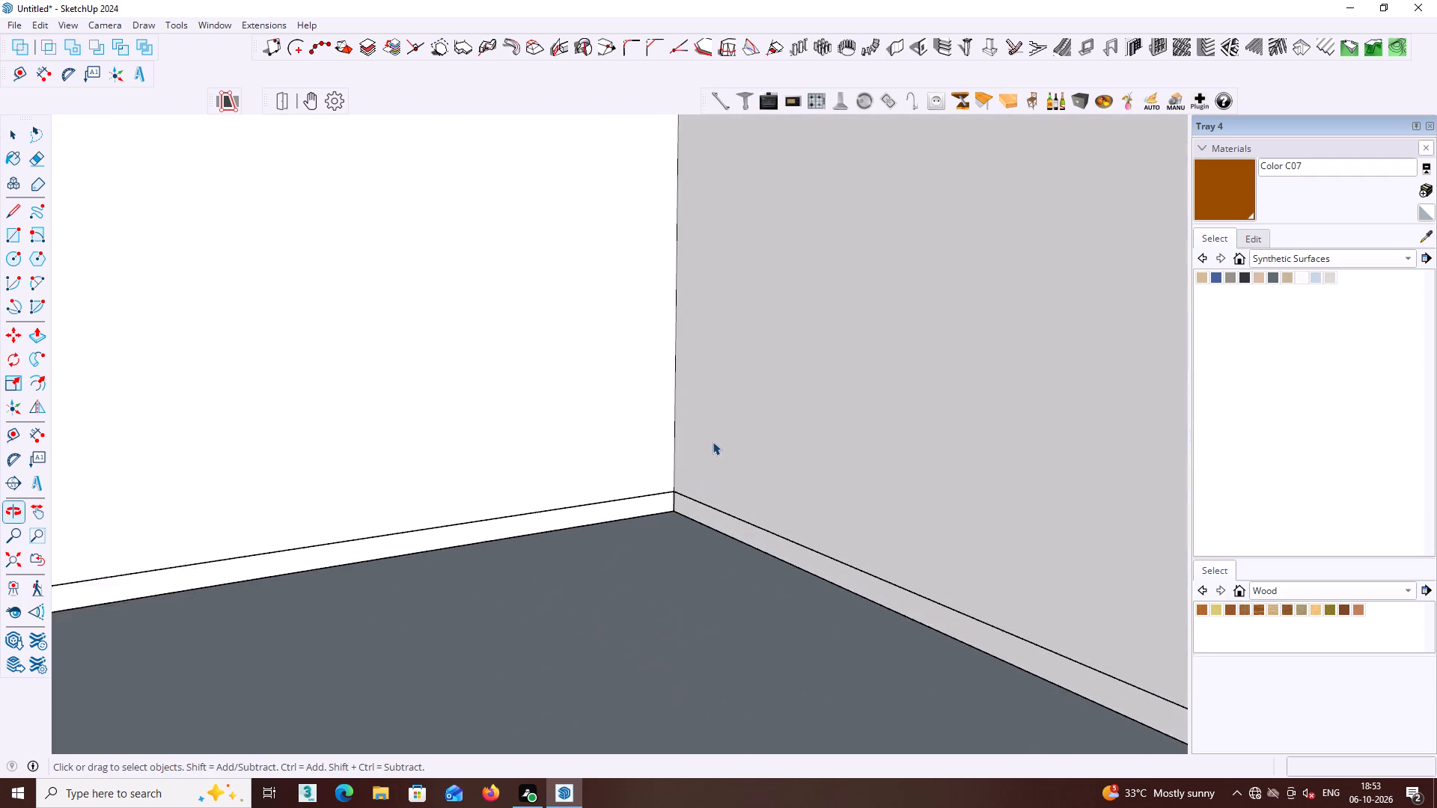
pyautogui.scroll(3, 713, 441)
pyautogui.moveTo(718, 456); pyautogui.dragTo(718, 445, button='middle')
pyautogui.moveTo(711, 438); pyautogui.dragTo(612, 425, button='middle')
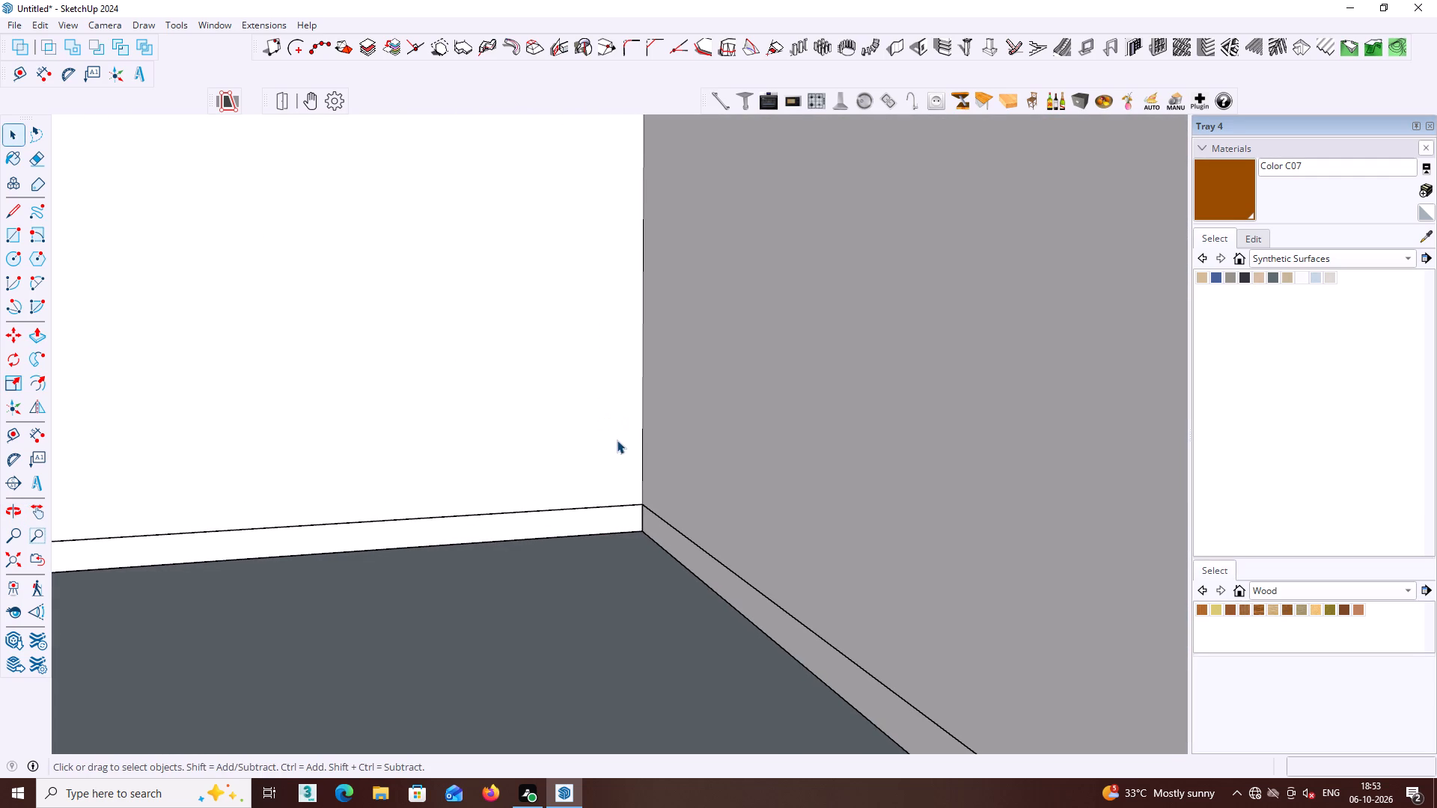
# Paint the white band across the top of the upper front opening with Translucent Glass Blue from the Glass and Mirrors collection.
pyautogui.scroll(-10, 617, 440)
pyautogui.scroll(-20, 608, 515)
pyautogui.scroll(-8, 608, 515)
pyautogui.moveTo(573, 562); pyautogui.dragTo(570, 574, button='middle')
pyautogui.moveTo(521, 578); pyautogui.dragTo(519, 590, button='middle')
pyautogui.moveTo(510, 590); pyautogui.dragTo(507, 602, button='middle')
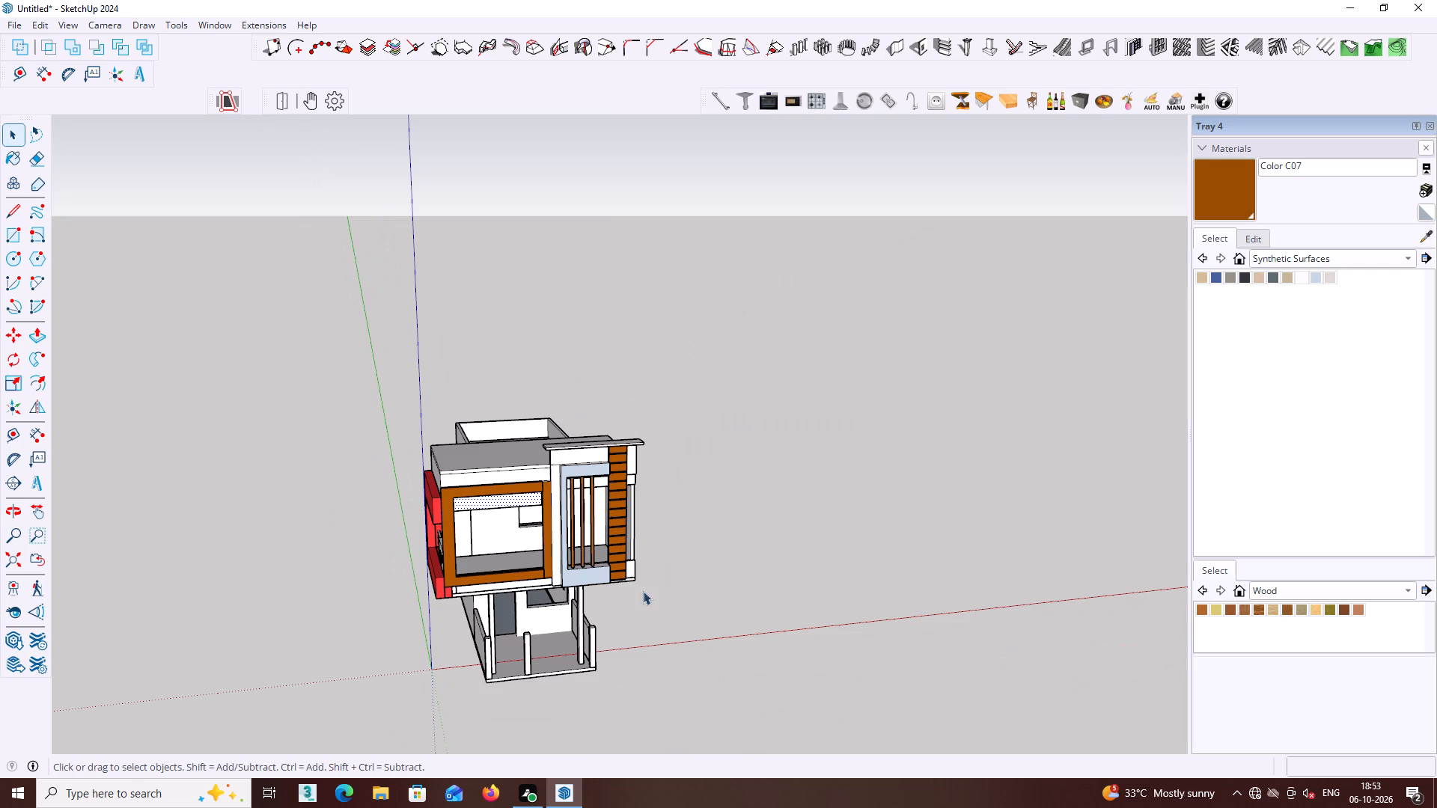
pyautogui.moveTo(665, 542); pyautogui.dragTo(608, 528, button='middle')
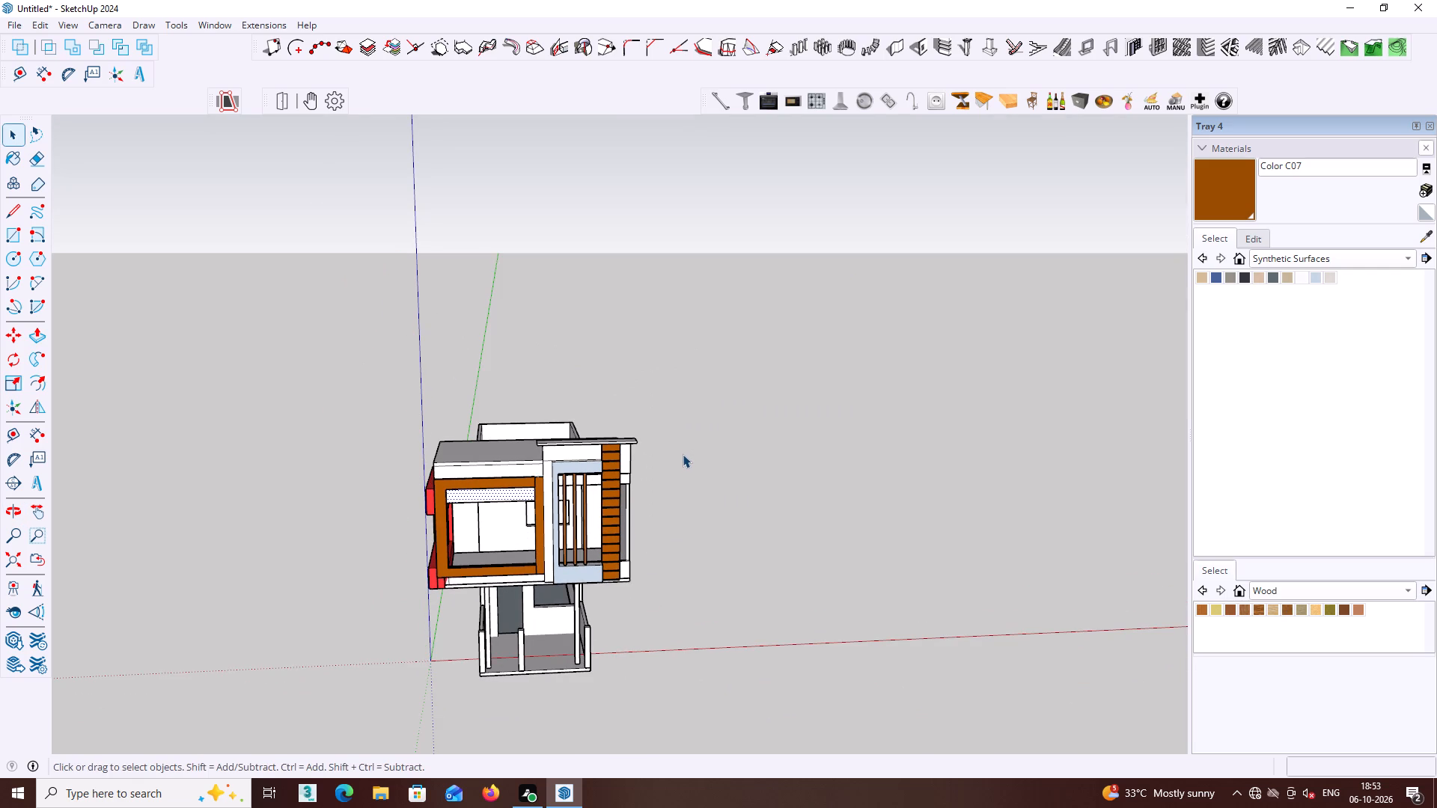
pyautogui.scroll(5, 438, 506)
pyautogui.moveTo(523, 538); pyautogui.dragTo(506, 487, button='middle')
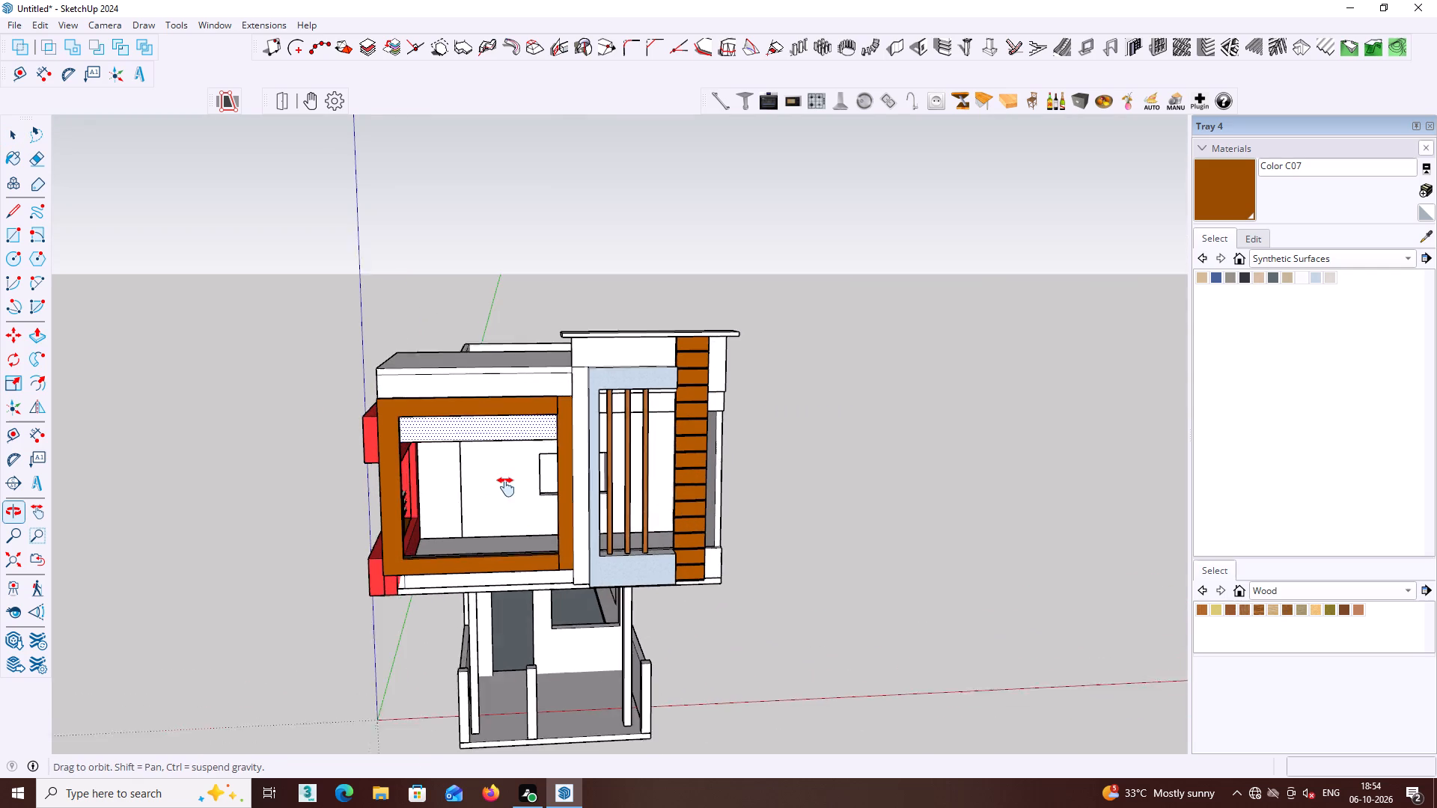
pyautogui.moveTo(506, 487); pyautogui.dragTo(494, 463, button='middle')
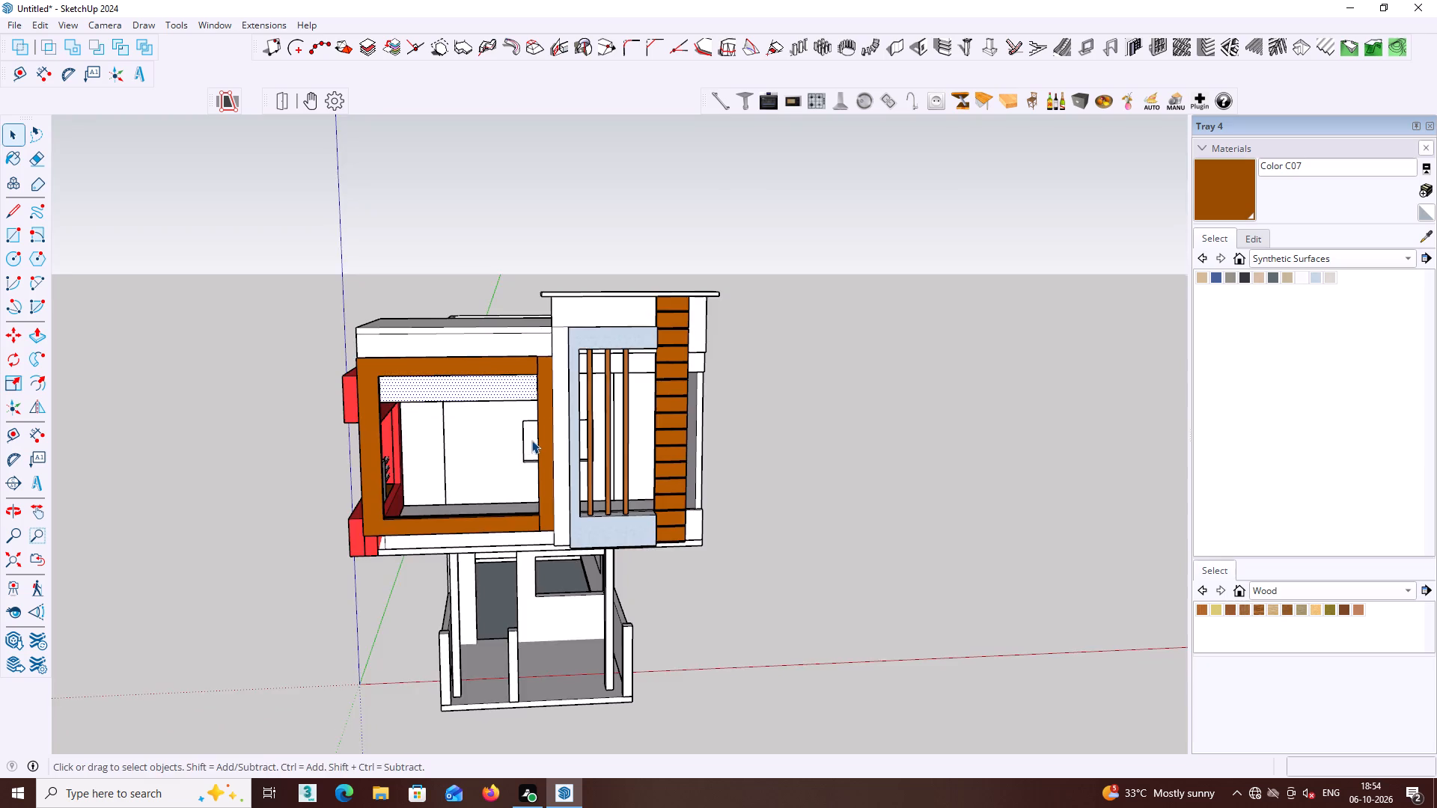
pyautogui.moveTo(531, 438); pyautogui.dragTo(540, 373, button='middle')
pyautogui.click(1406, 257)
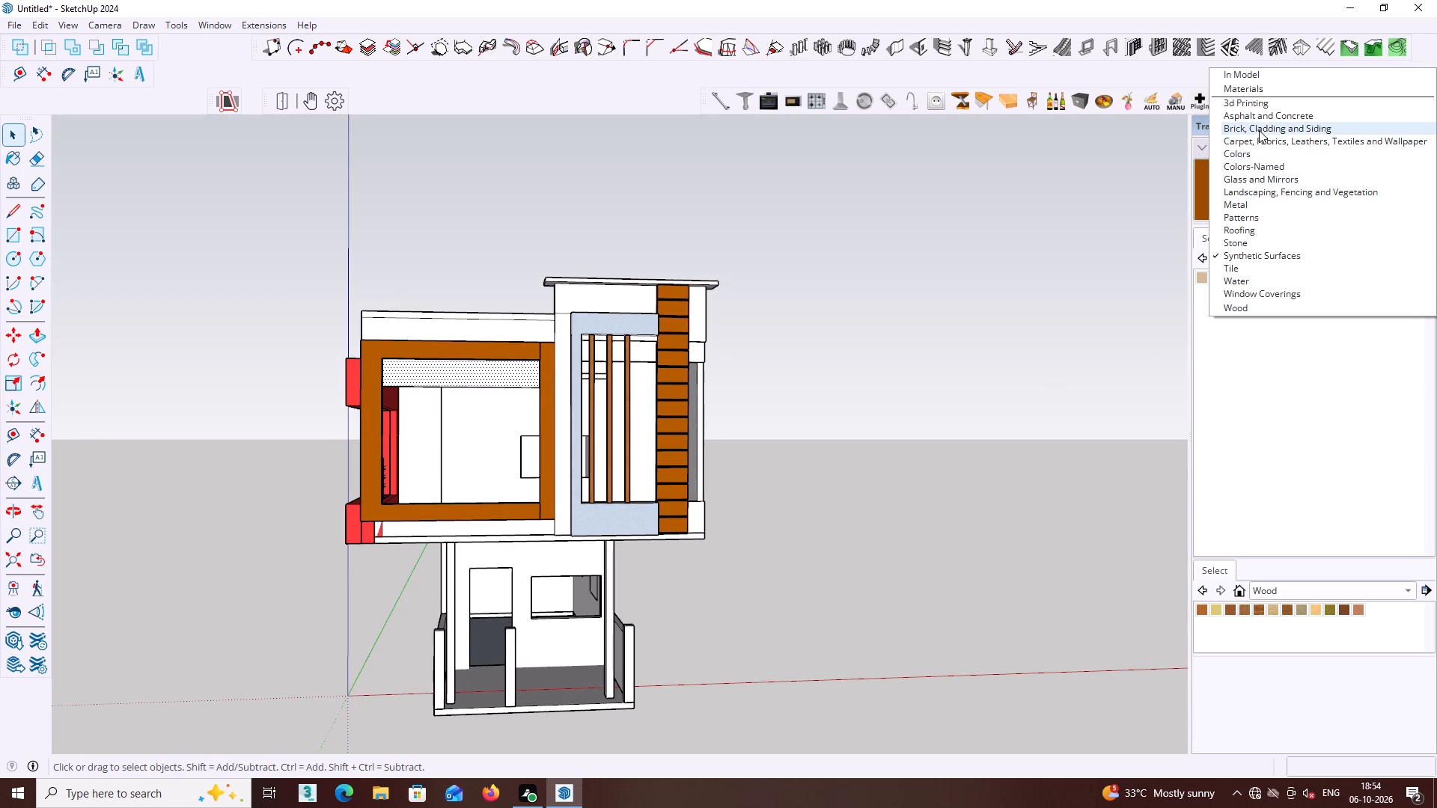
pyautogui.click(1259, 179)
pyautogui.click(1247, 278)
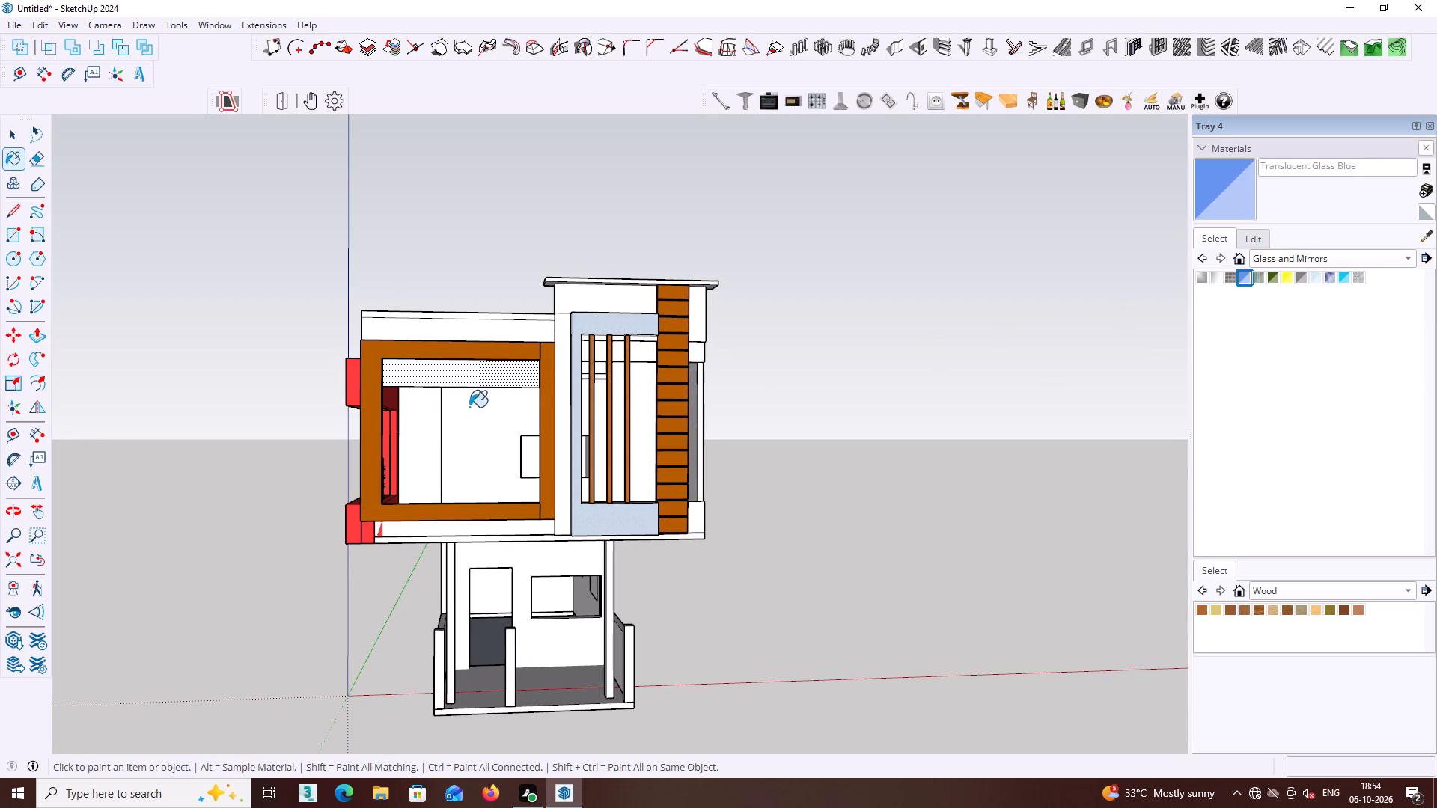
pyautogui.click(478, 382)
pyautogui.moveTo(479, 382); pyautogui.dragTo(816, 373, button='middle')
pyautogui.scroll(2, 549, 388)
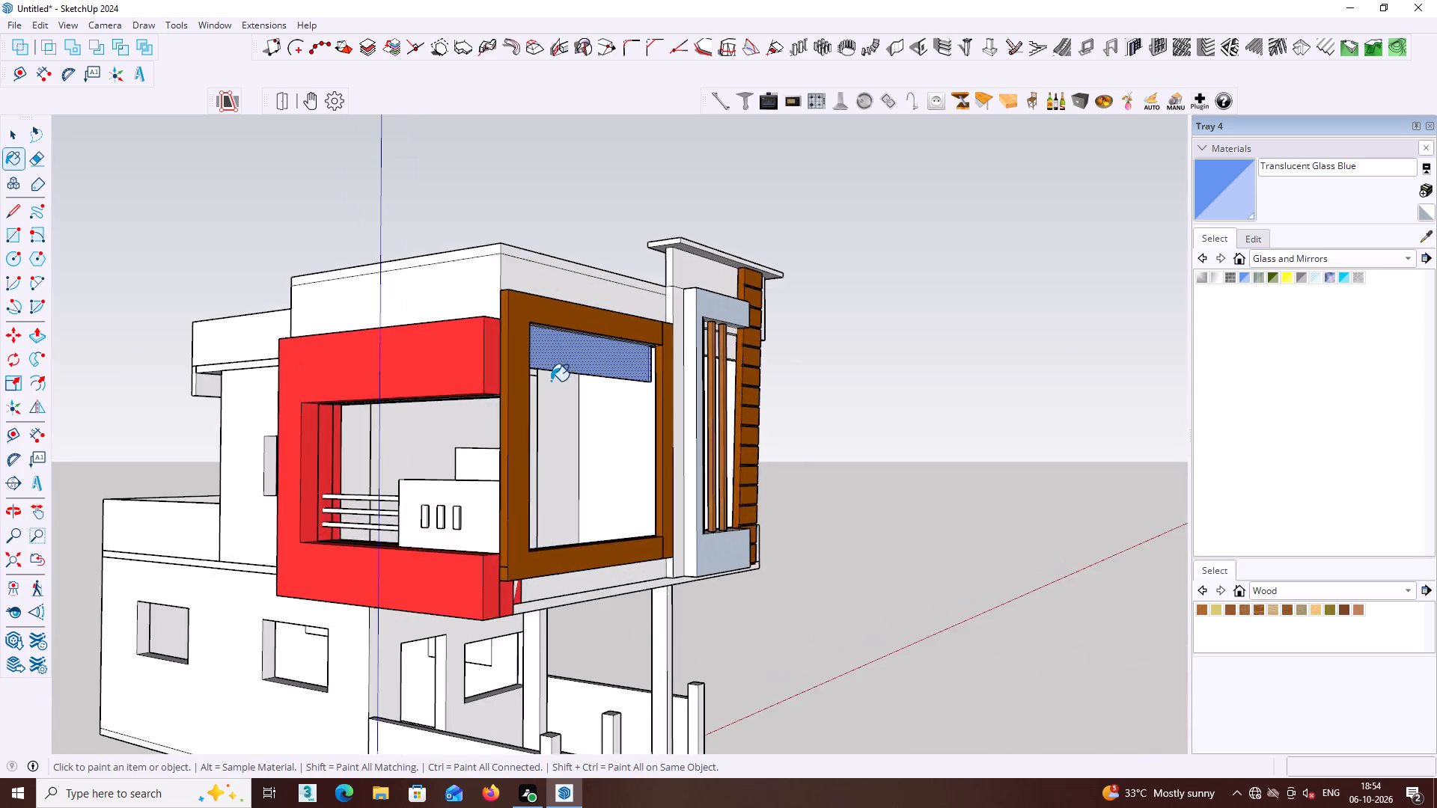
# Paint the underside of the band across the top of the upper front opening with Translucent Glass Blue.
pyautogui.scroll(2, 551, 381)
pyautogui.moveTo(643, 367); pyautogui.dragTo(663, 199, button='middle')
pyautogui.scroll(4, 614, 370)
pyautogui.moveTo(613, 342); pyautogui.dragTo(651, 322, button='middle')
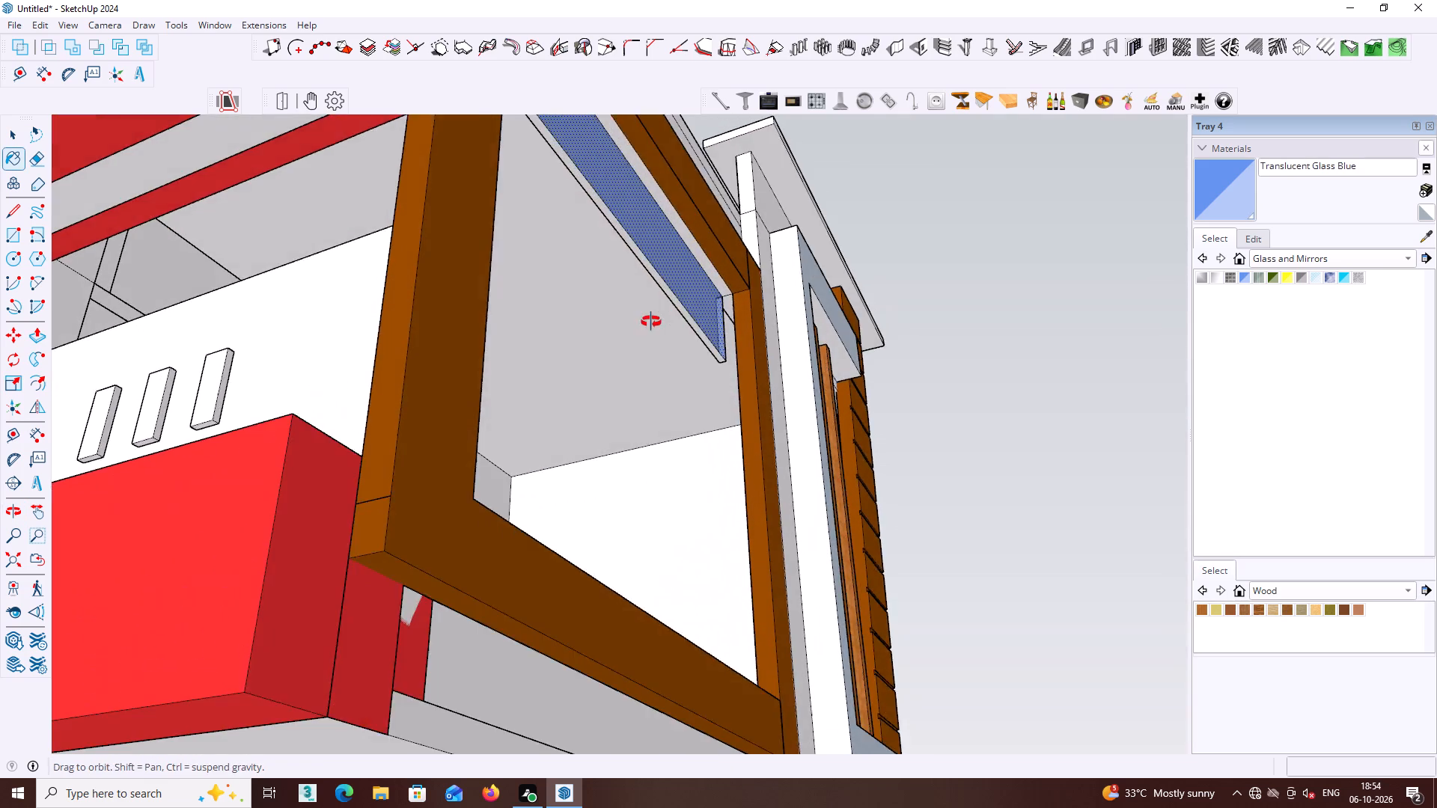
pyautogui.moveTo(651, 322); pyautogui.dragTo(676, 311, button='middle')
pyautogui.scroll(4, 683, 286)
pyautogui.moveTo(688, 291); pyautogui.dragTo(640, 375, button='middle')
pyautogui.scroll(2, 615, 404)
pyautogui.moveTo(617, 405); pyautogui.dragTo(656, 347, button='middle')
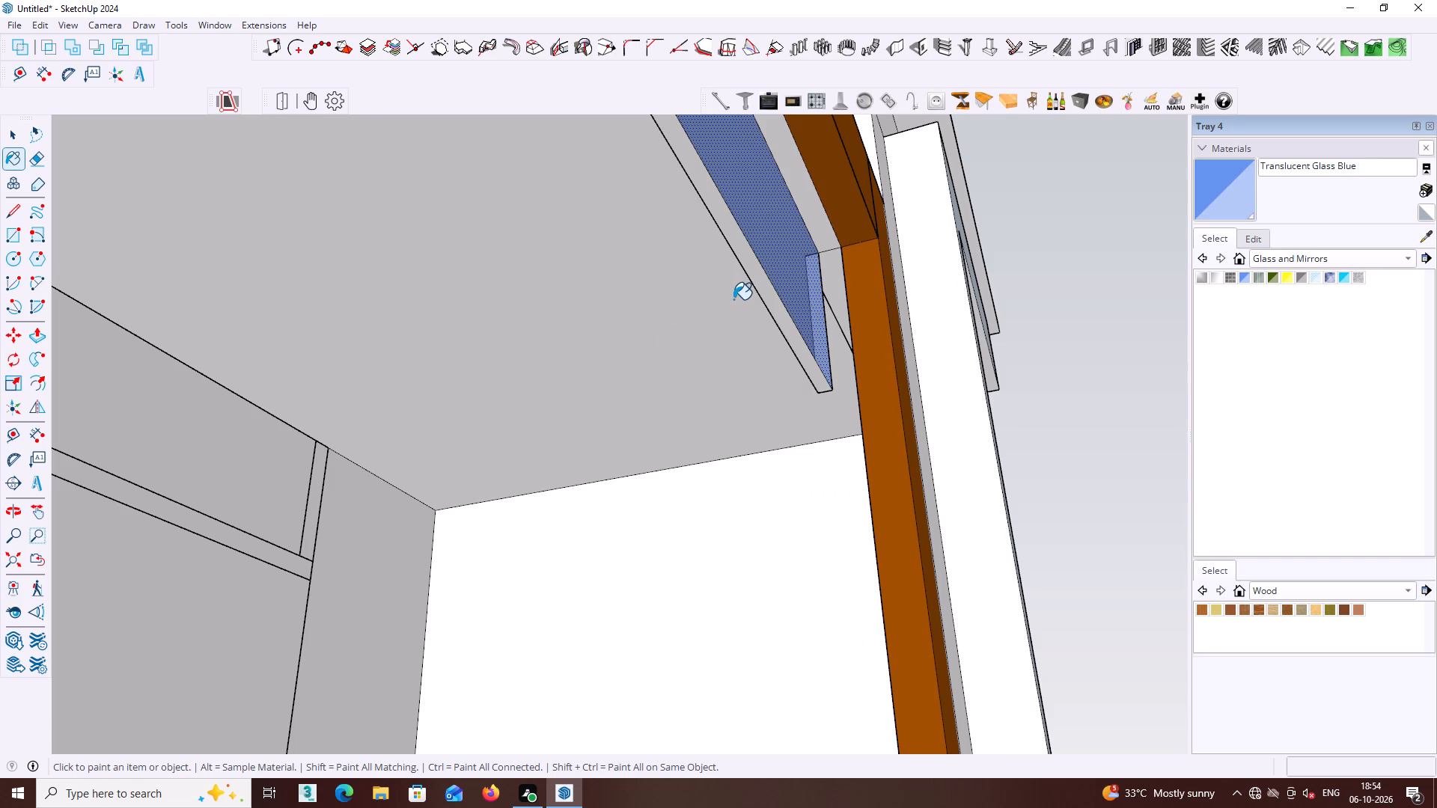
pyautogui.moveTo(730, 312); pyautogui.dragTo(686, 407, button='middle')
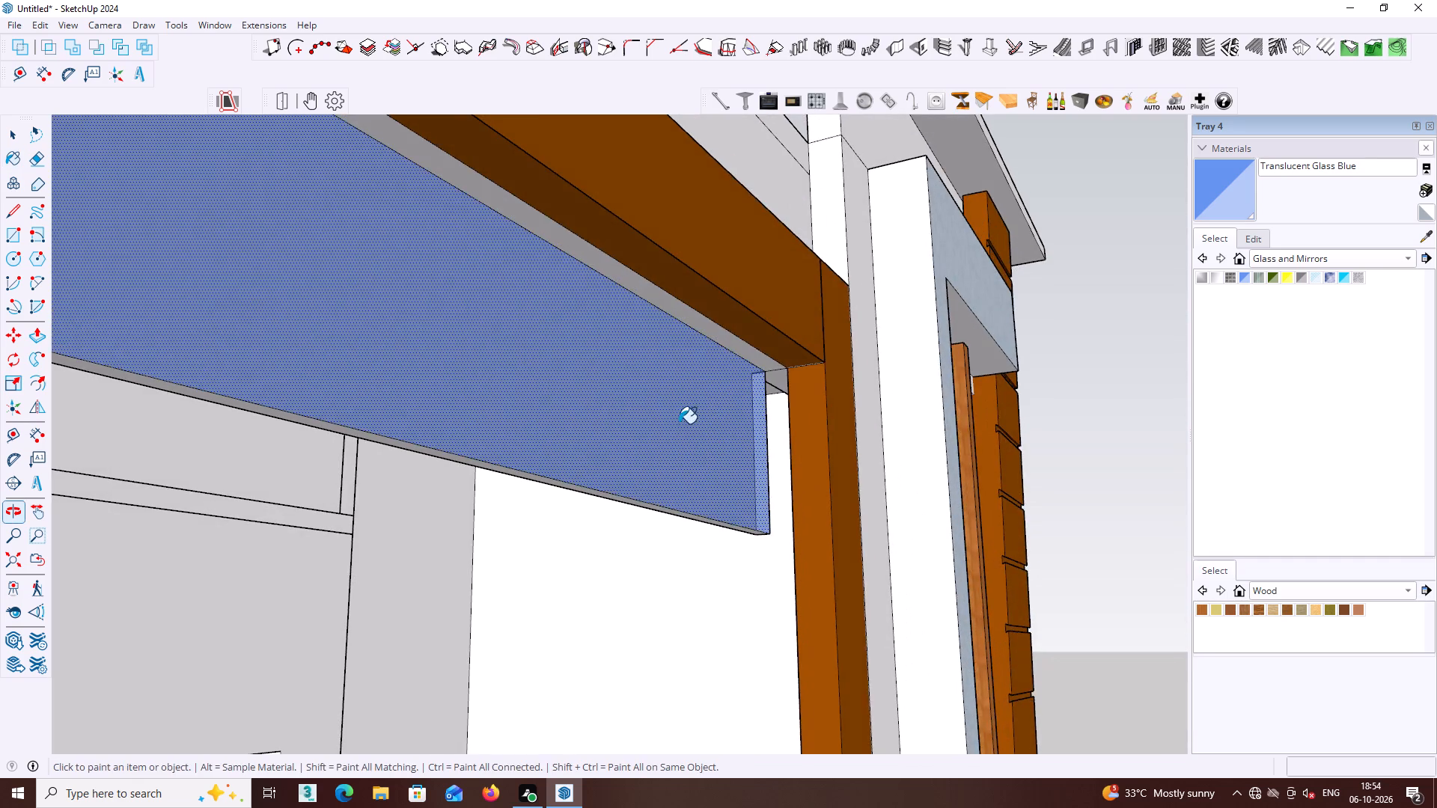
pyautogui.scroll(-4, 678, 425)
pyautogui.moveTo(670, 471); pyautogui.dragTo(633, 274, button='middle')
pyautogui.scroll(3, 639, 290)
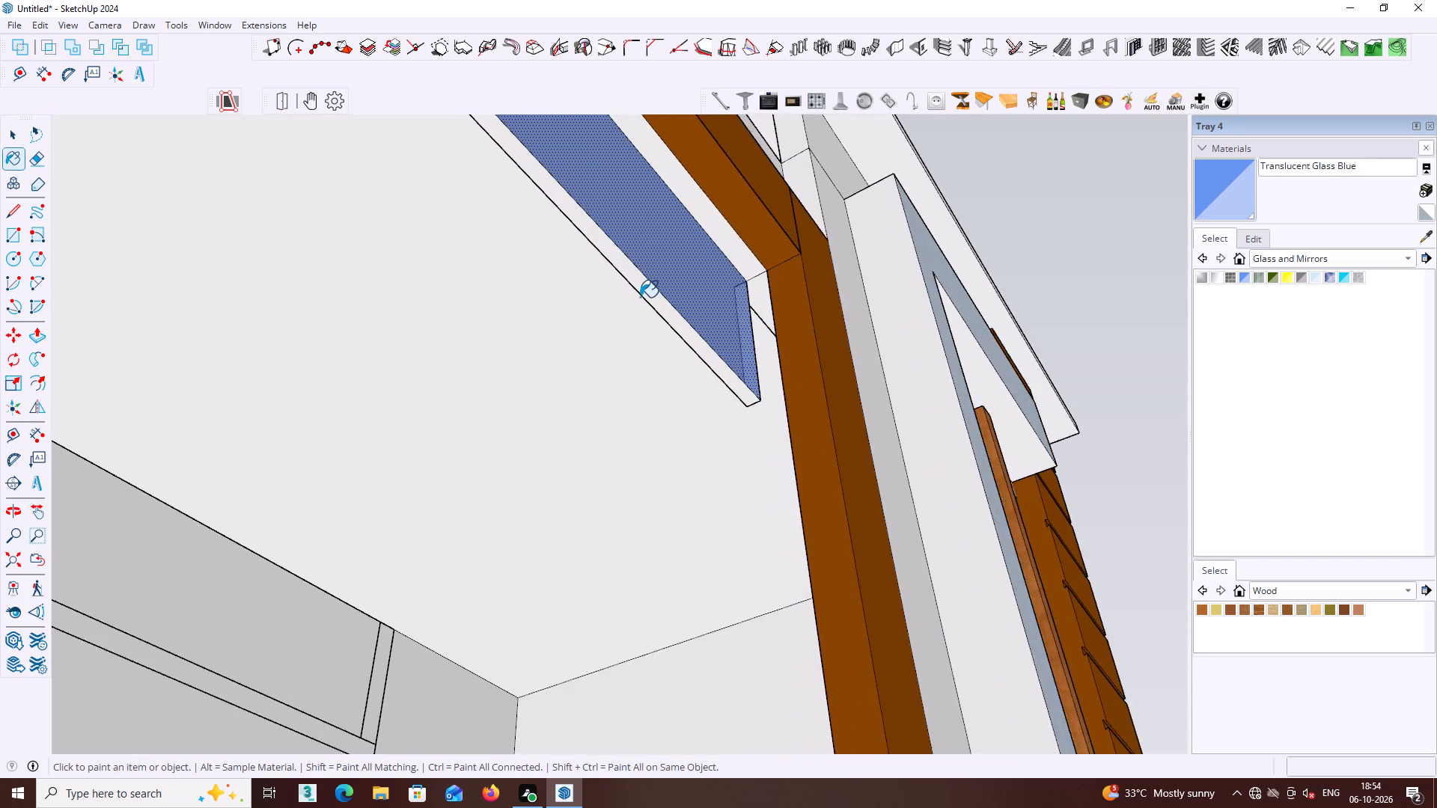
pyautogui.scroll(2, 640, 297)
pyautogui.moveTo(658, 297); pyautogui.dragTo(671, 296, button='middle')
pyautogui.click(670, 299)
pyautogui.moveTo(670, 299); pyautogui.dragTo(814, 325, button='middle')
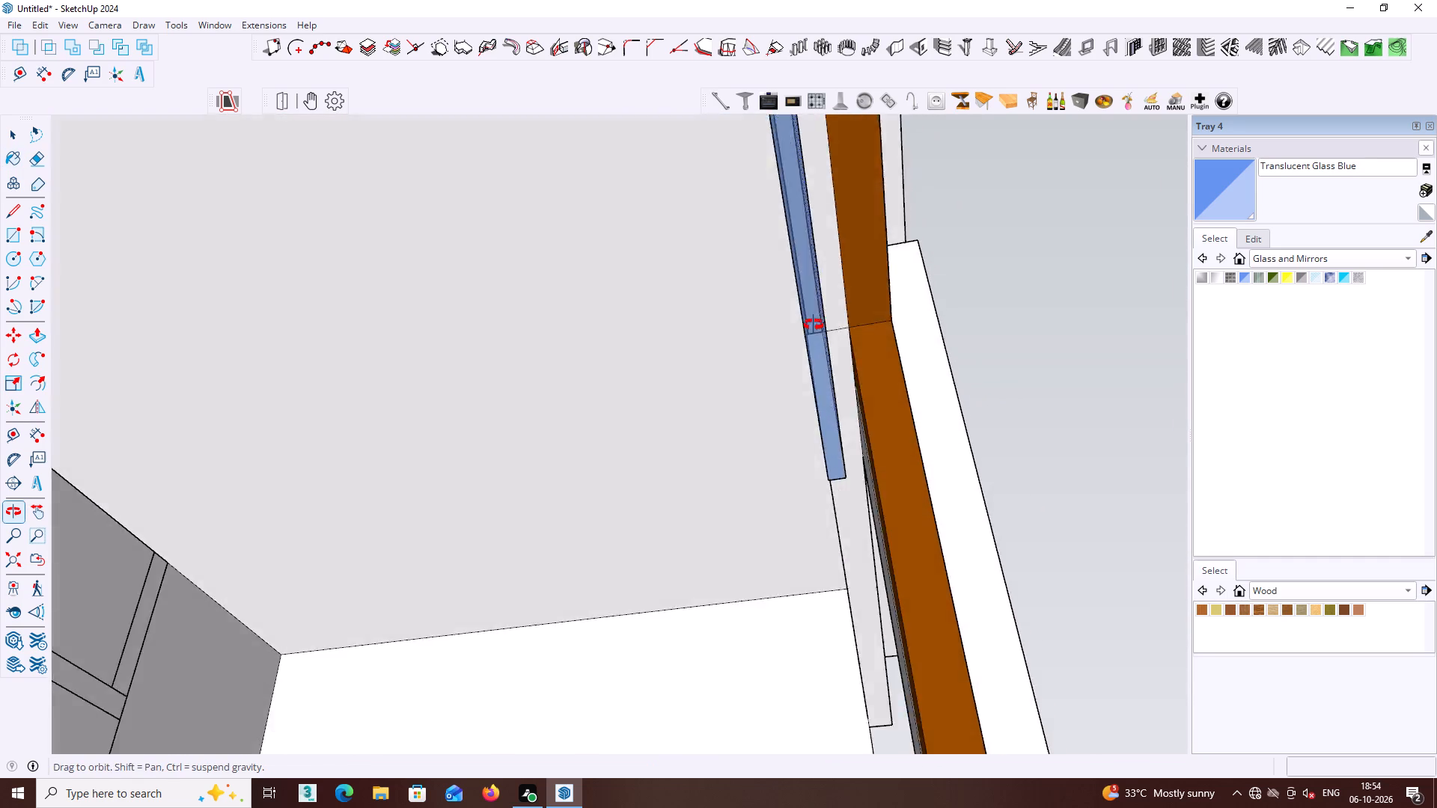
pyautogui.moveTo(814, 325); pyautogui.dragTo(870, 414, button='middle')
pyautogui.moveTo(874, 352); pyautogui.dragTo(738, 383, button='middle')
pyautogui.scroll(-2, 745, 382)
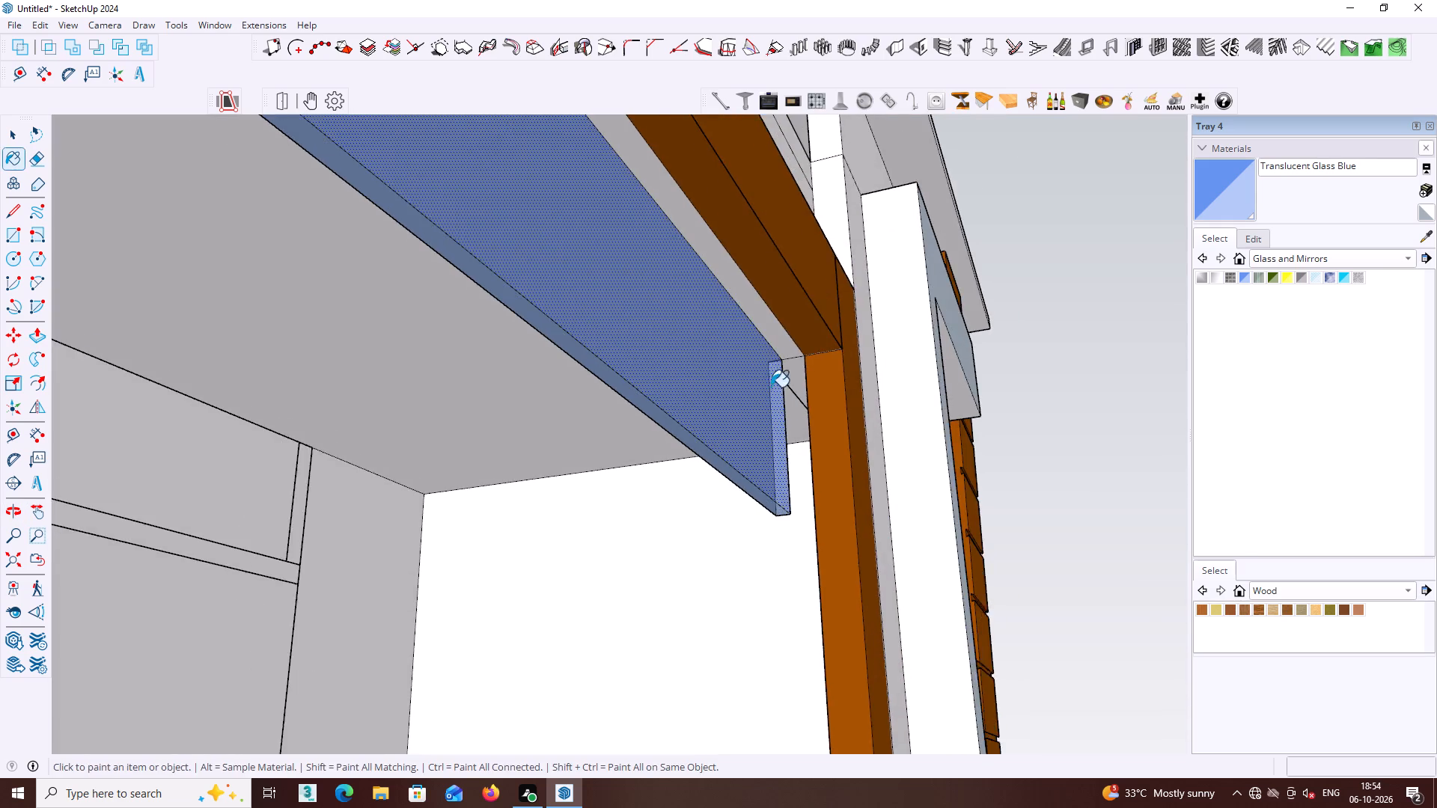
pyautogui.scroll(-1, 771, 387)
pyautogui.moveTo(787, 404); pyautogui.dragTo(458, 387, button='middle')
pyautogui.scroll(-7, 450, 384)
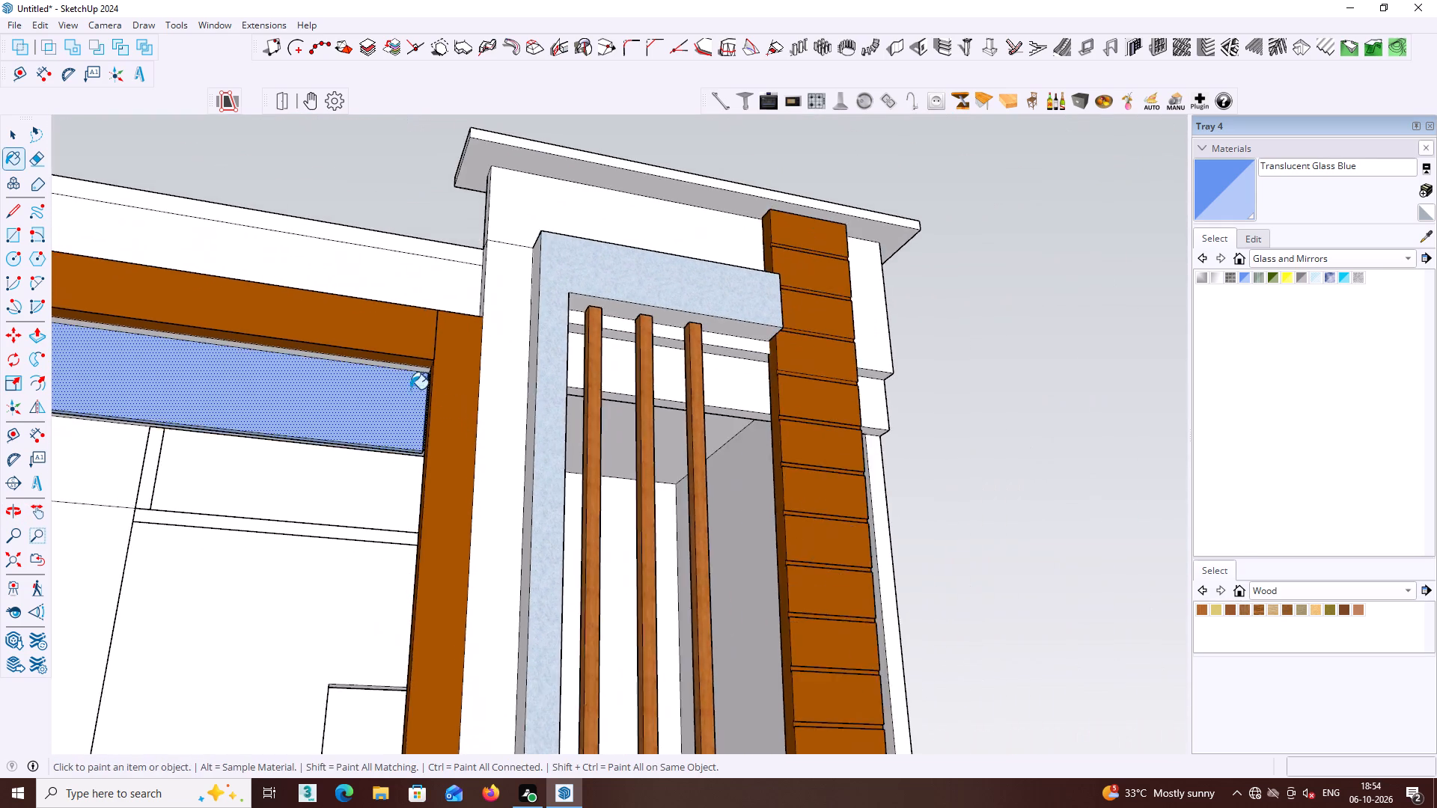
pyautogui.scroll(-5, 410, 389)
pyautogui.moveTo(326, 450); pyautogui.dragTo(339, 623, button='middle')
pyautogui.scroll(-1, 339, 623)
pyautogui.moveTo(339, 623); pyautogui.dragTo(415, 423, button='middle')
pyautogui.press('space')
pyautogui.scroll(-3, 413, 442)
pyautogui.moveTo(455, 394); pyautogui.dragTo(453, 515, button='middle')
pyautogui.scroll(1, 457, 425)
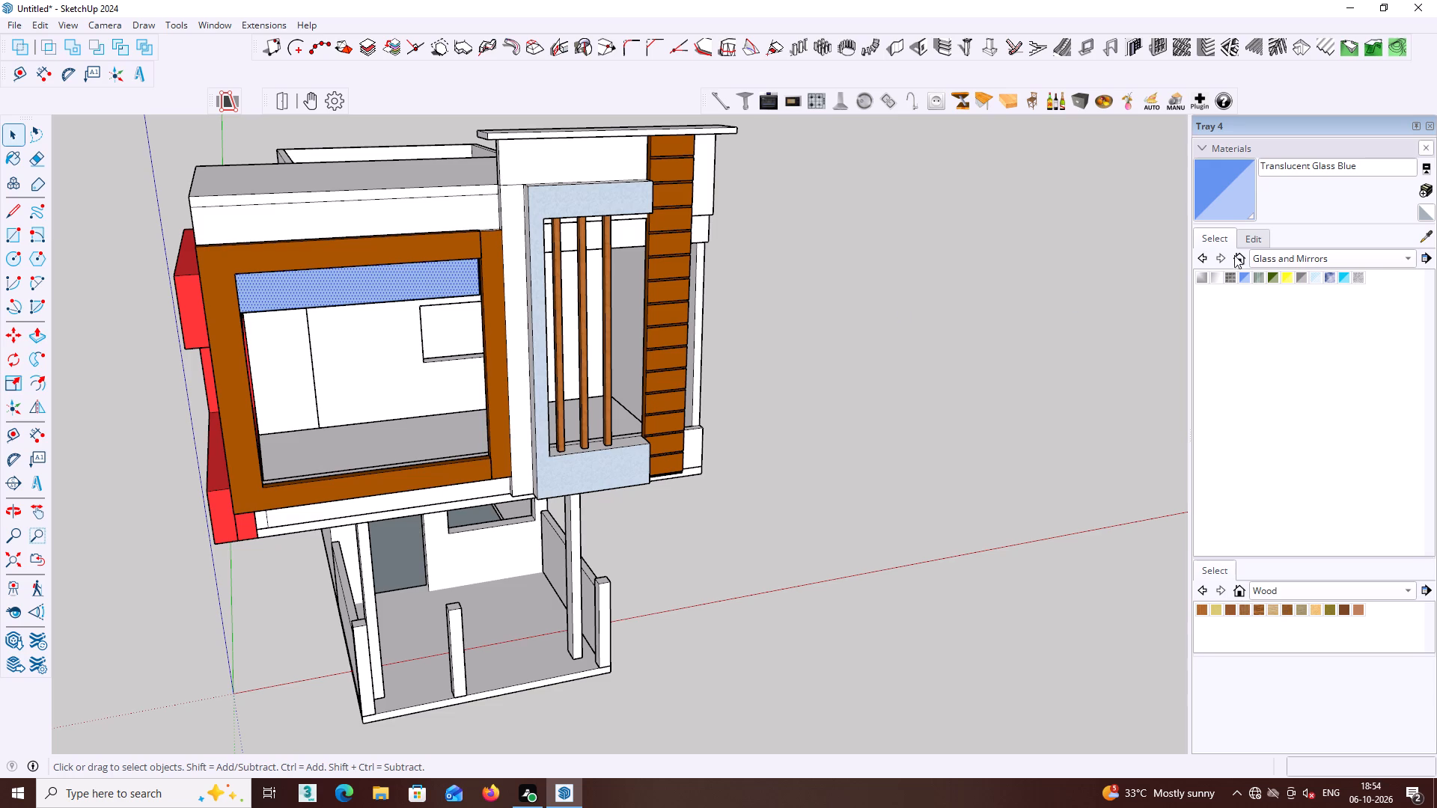
# Paint the front face of the upper opening's band with Blacktop Old 01 from the Asphalt and Concrete collection.
pyautogui.click(1410, 256)
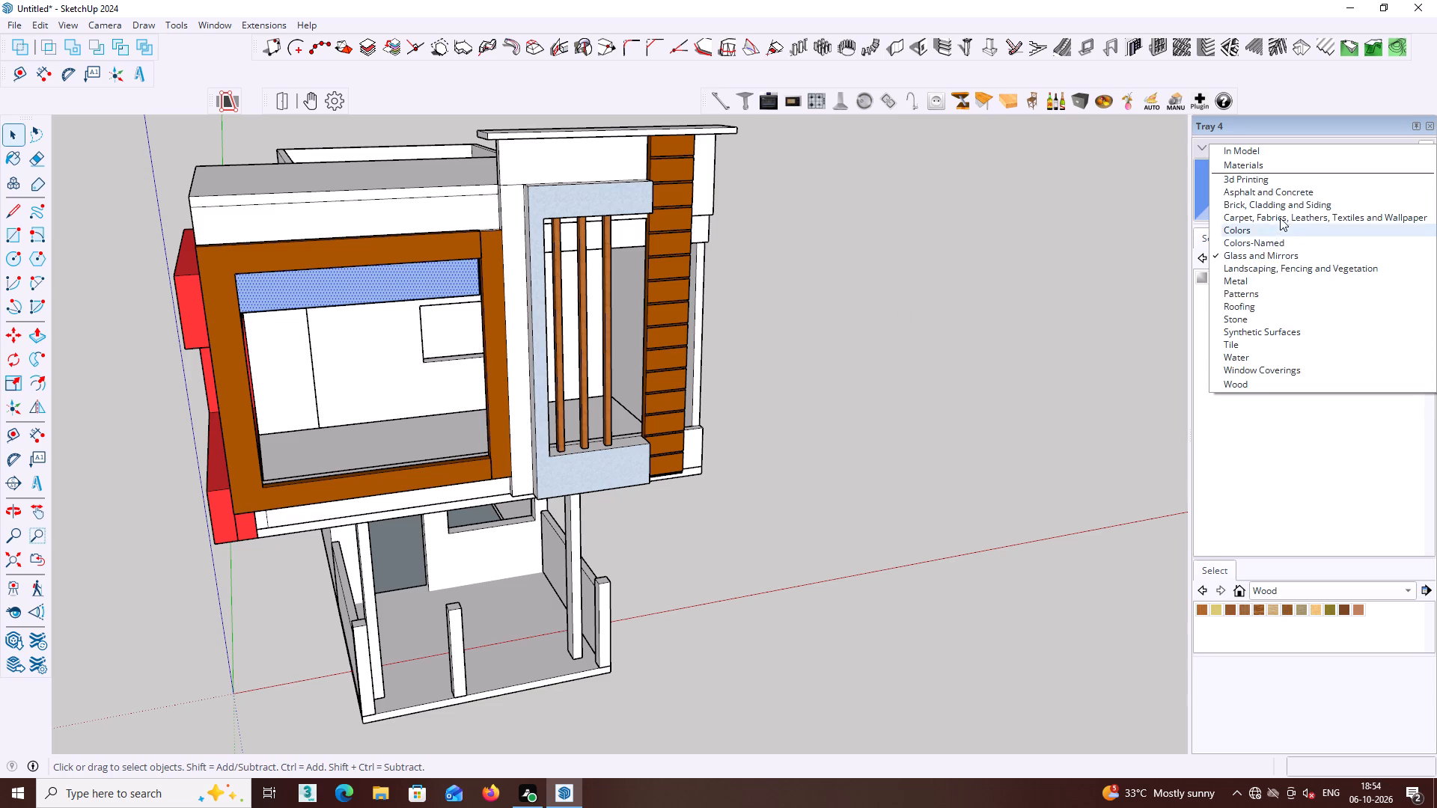
pyautogui.click(1275, 195)
pyautogui.click(1228, 278)
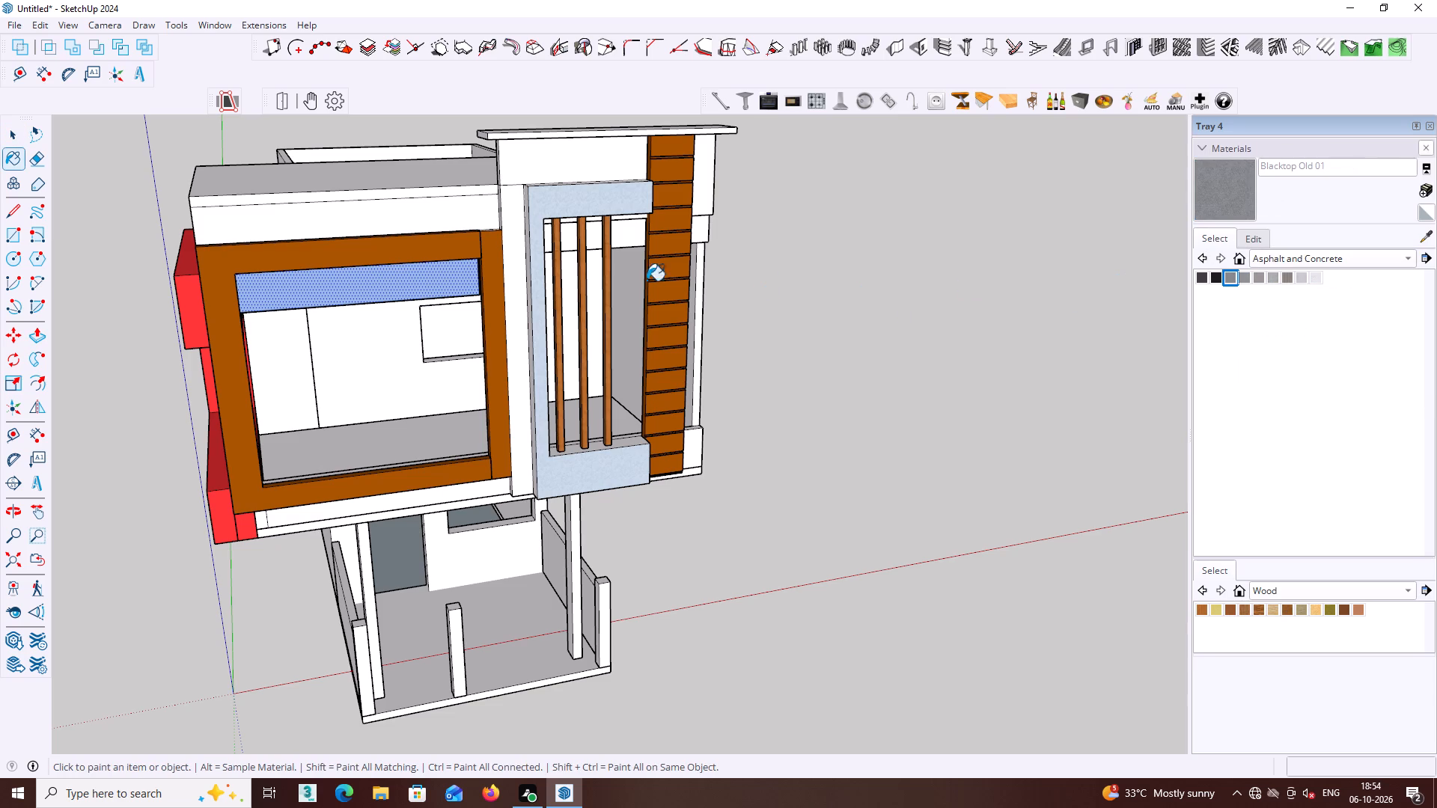
pyautogui.click(457, 284)
# Paint the underside of the upper opening's band with Blacktop Old 01 and clear the selection.
pyautogui.moveTo(454, 283); pyautogui.dragTo(489, 136, button='middle')
pyautogui.moveTo(374, 278); pyautogui.dragTo(421, 180, button='middle')
pyautogui.scroll(2, 376, 203)
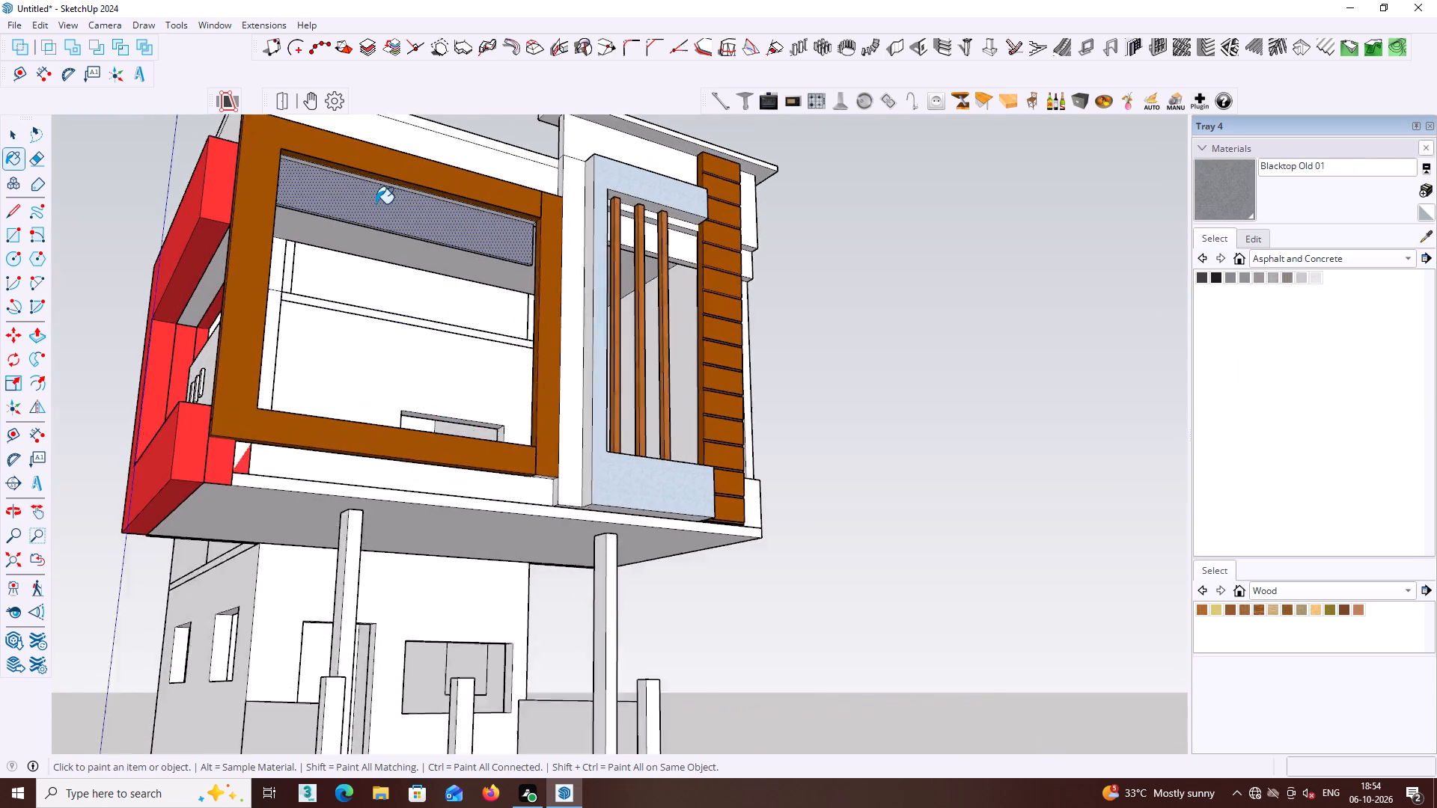
pyautogui.scroll(4, 376, 203)
pyautogui.moveTo(336, 244); pyautogui.dragTo(390, 139, button='middle')
pyautogui.scroll(4, 438, 143)
pyautogui.keyDown('shift'); pyautogui.moveTo(432, 228); pyautogui.dragTo(473, 363, button='middle'); pyautogui.keyUp('shift')
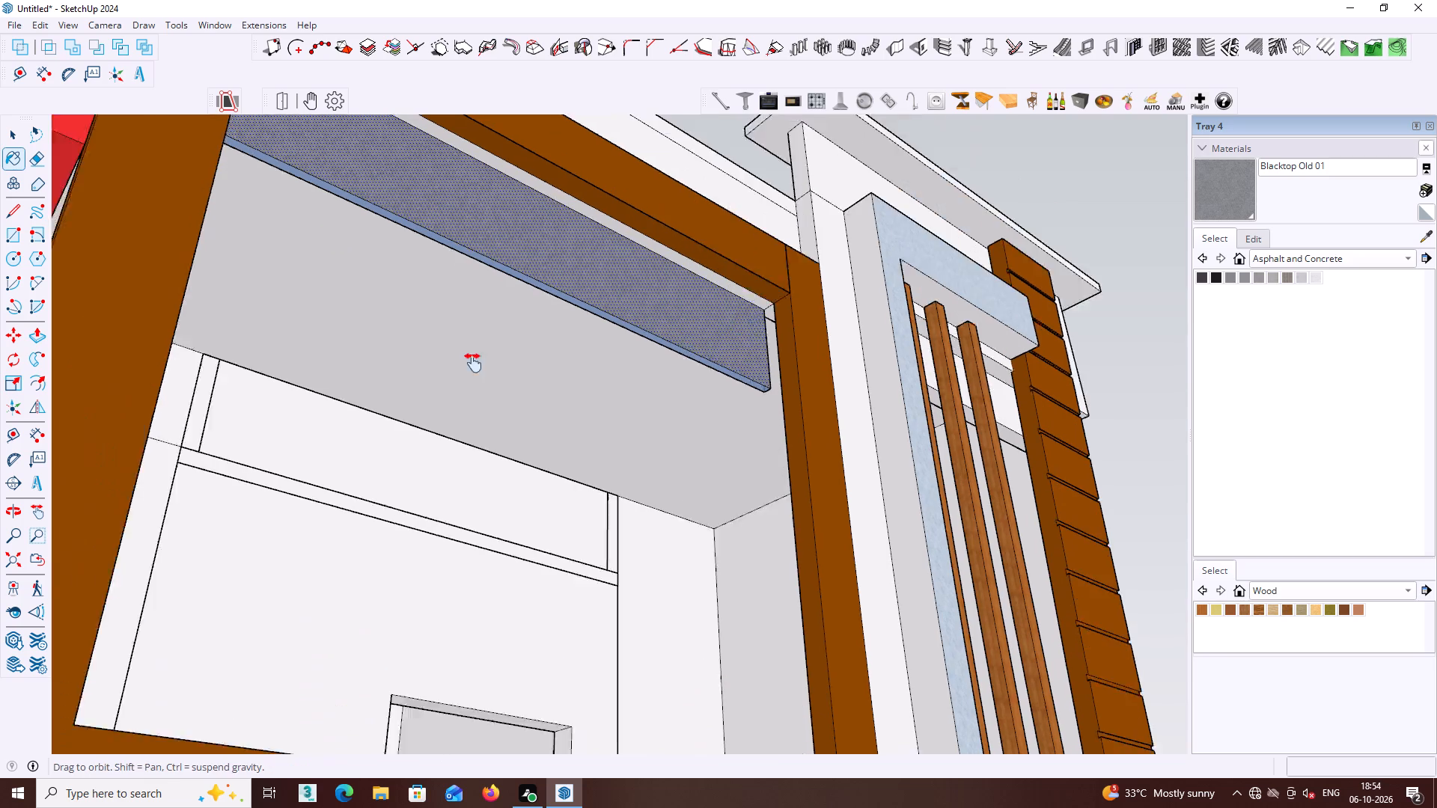
pyautogui.keyDown('shift'); pyautogui.moveTo(473, 363); pyautogui.dragTo(516, 245, button='middle'); pyautogui.keyUp('shift')
pyautogui.scroll(2, 552, 194)
pyautogui.click(537, 221)
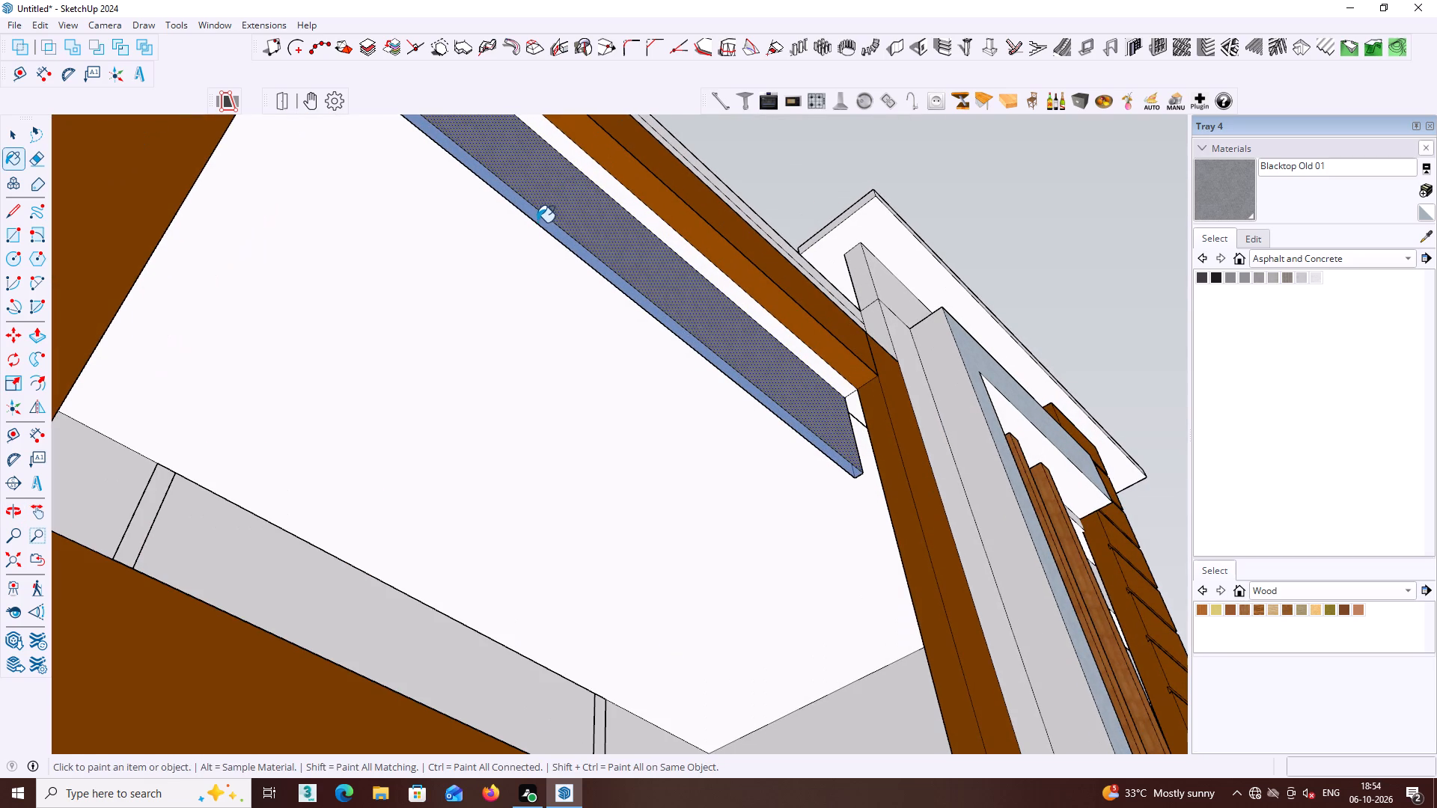
pyautogui.click(537, 224)
pyautogui.moveTo(544, 224); pyautogui.dragTo(598, 221, button='middle')
pyautogui.scroll(4, 608, 214)
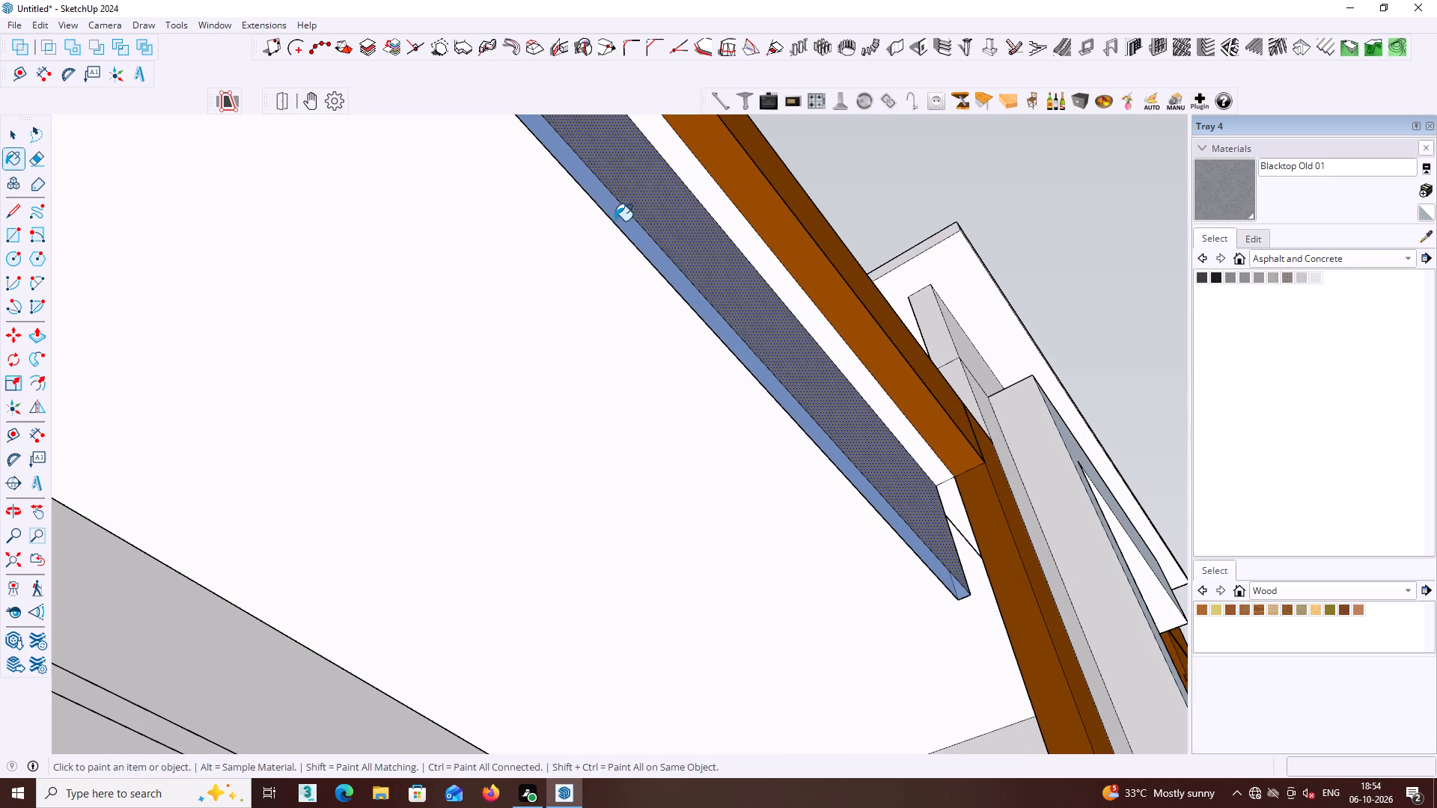
pyautogui.click(619, 215)
pyautogui.moveTo(616, 219); pyautogui.dragTo(865, 345, button='middle')
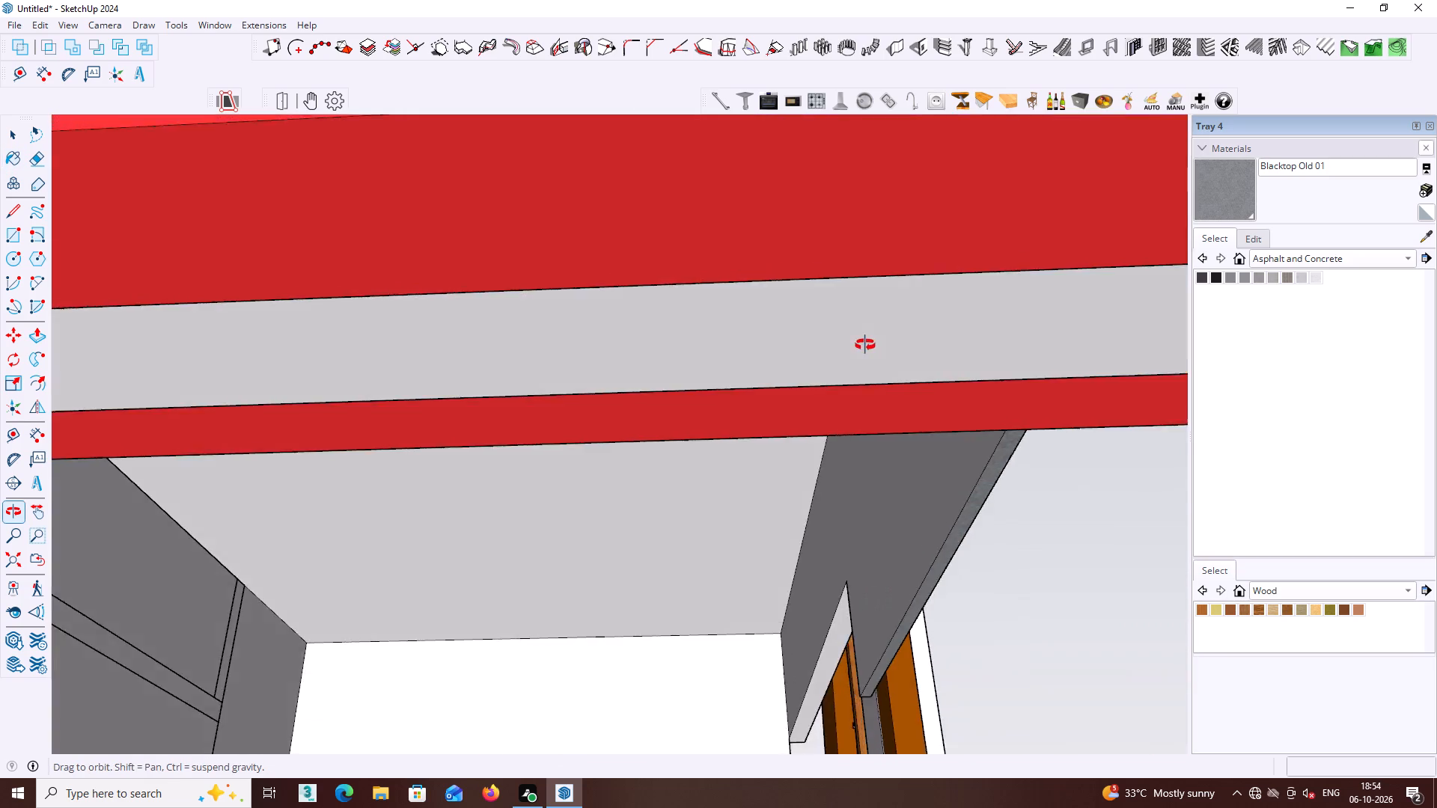
pyautogui.moveTo(865, 345); pyautogui.dragTo(400, 400, button='middle')
pyautogui.scroll(-14, 418, 391)
pyautogui.moveTo(574, 404); pyautogui.dragTo(600, 433, button='middle')
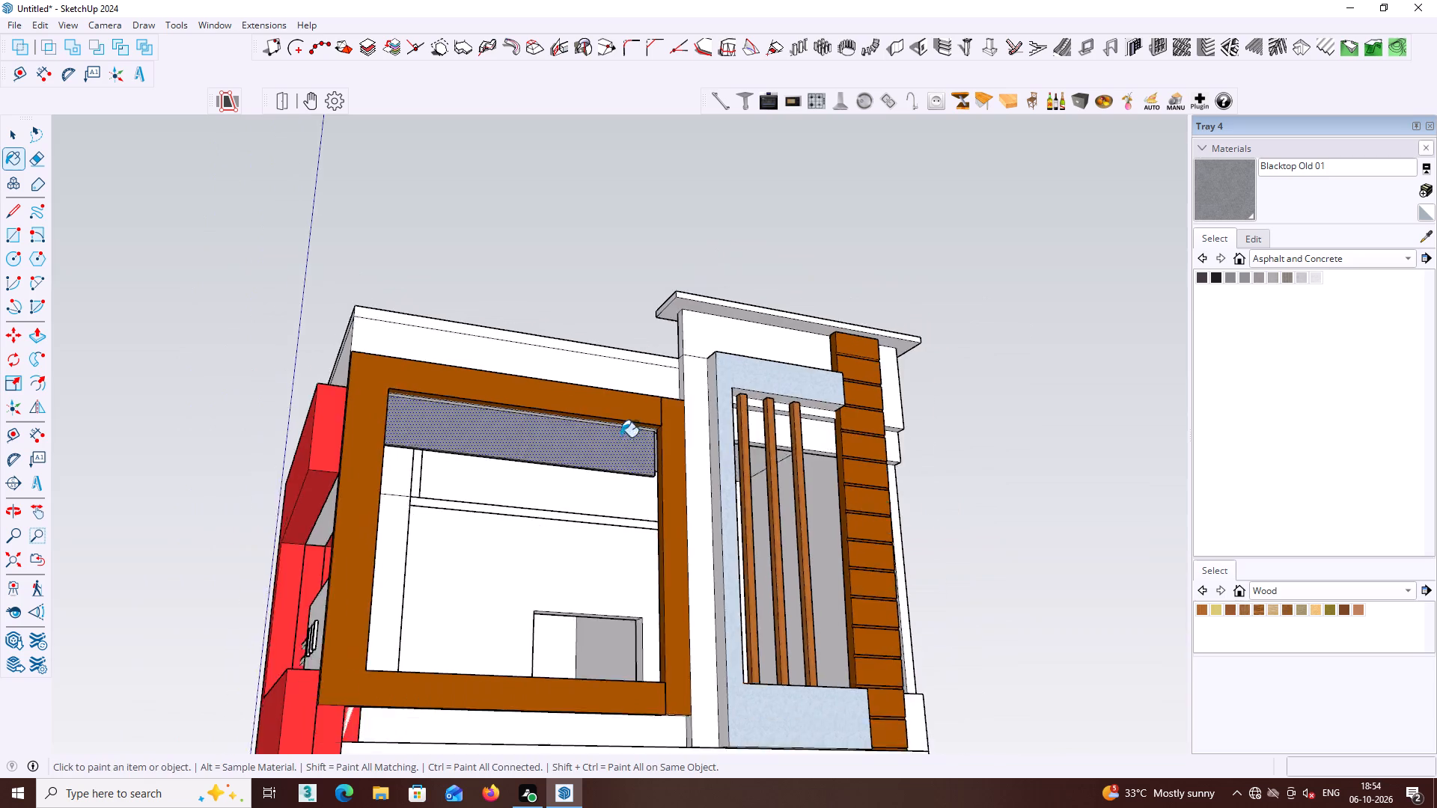
pyautogui.scroll(-6, 620, 437)
pyautogui.moveTo(554, 386); pyautogui.dragTo(573, 414, button='middle')
pyautogui.moveTo(522, 394); pyautogui.dragTo(522, 400, button='middle')
pyautogui.press('space')
pyautogui.click(809, 412)
# Sample Terrazzo Light Blue from the frame around the vertical wooden bars and paint the top face of its upper member.
pyautogui.scroll(-1, 800, 429)
pyautogui.moveTo(814, 450); pyautogui.dragTo(763, 302, button='middle')
pyautogui.moveTo(751, 355); pyautogui.dragTo(747, 501, button='middle')
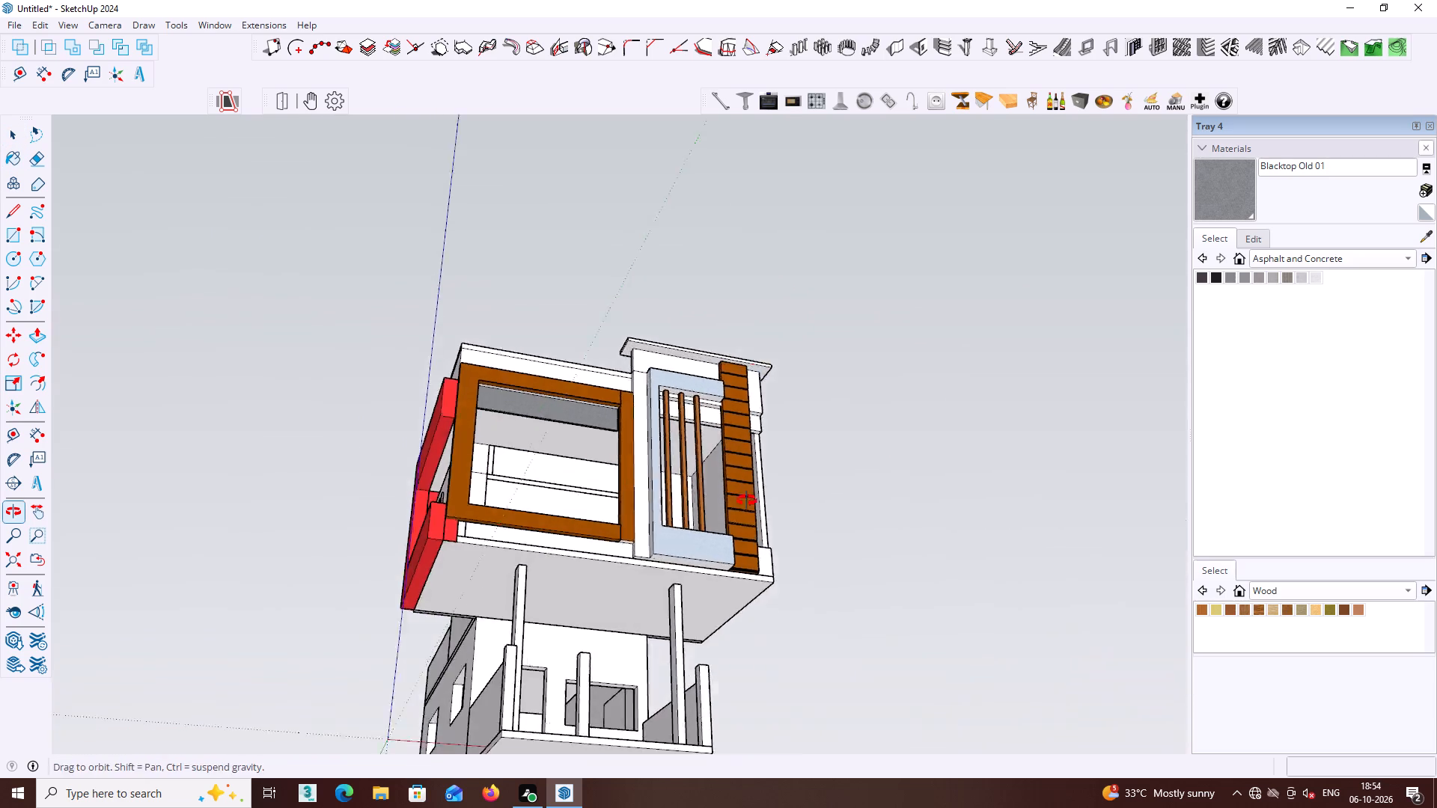
pyautogui.moveTo(747, 501); pyautogui.dragTo(748, 757, button='middle')
pyautogui.moveTo(754, 562); pyautogui.dragTo(708, 458, button='middle')
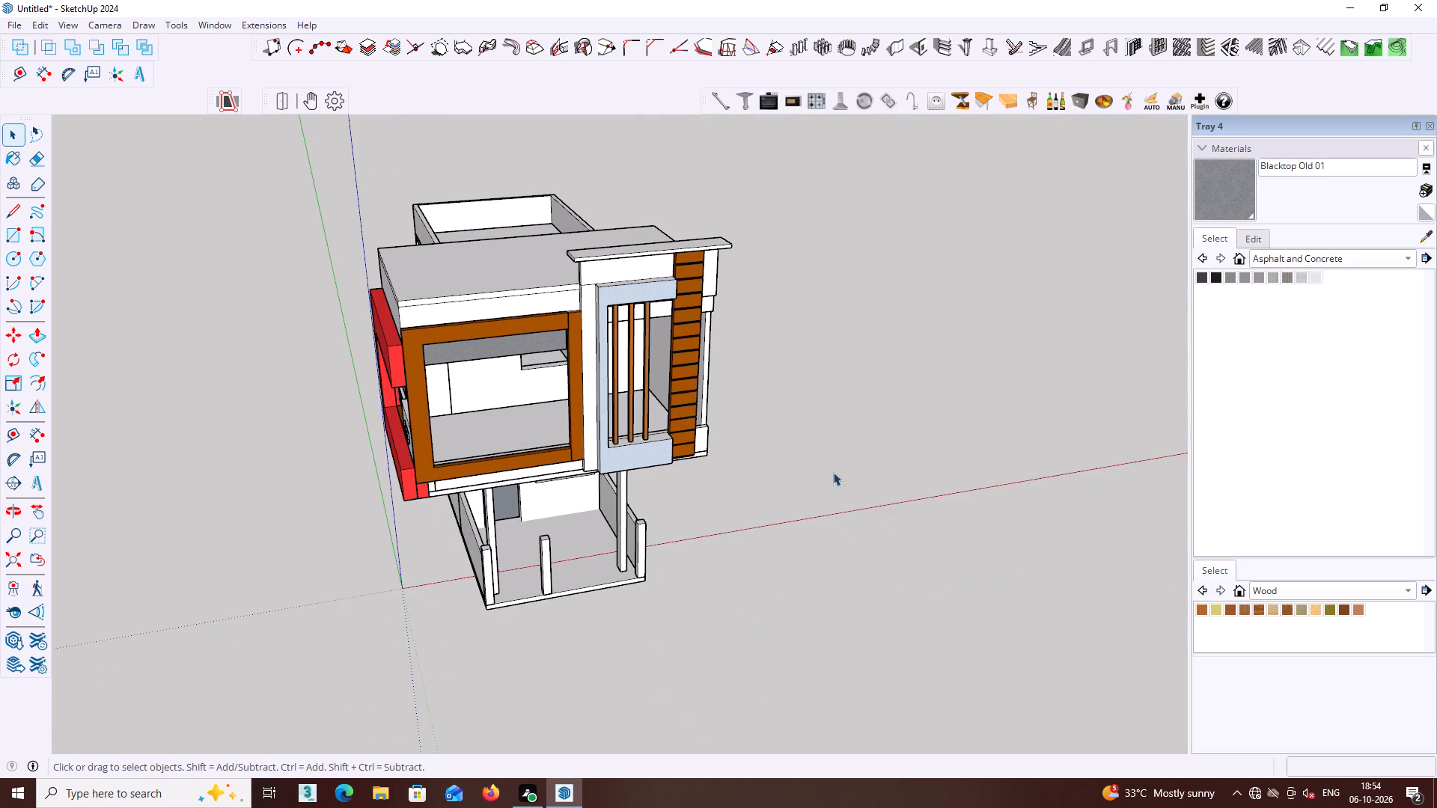
pyautogui.moveTo(613, 381); pyautogui.dragTo(719, 350, button='middle')
pyautogui.scroll(5, 619, 326)
pyautogui.middleClick(630, 313)
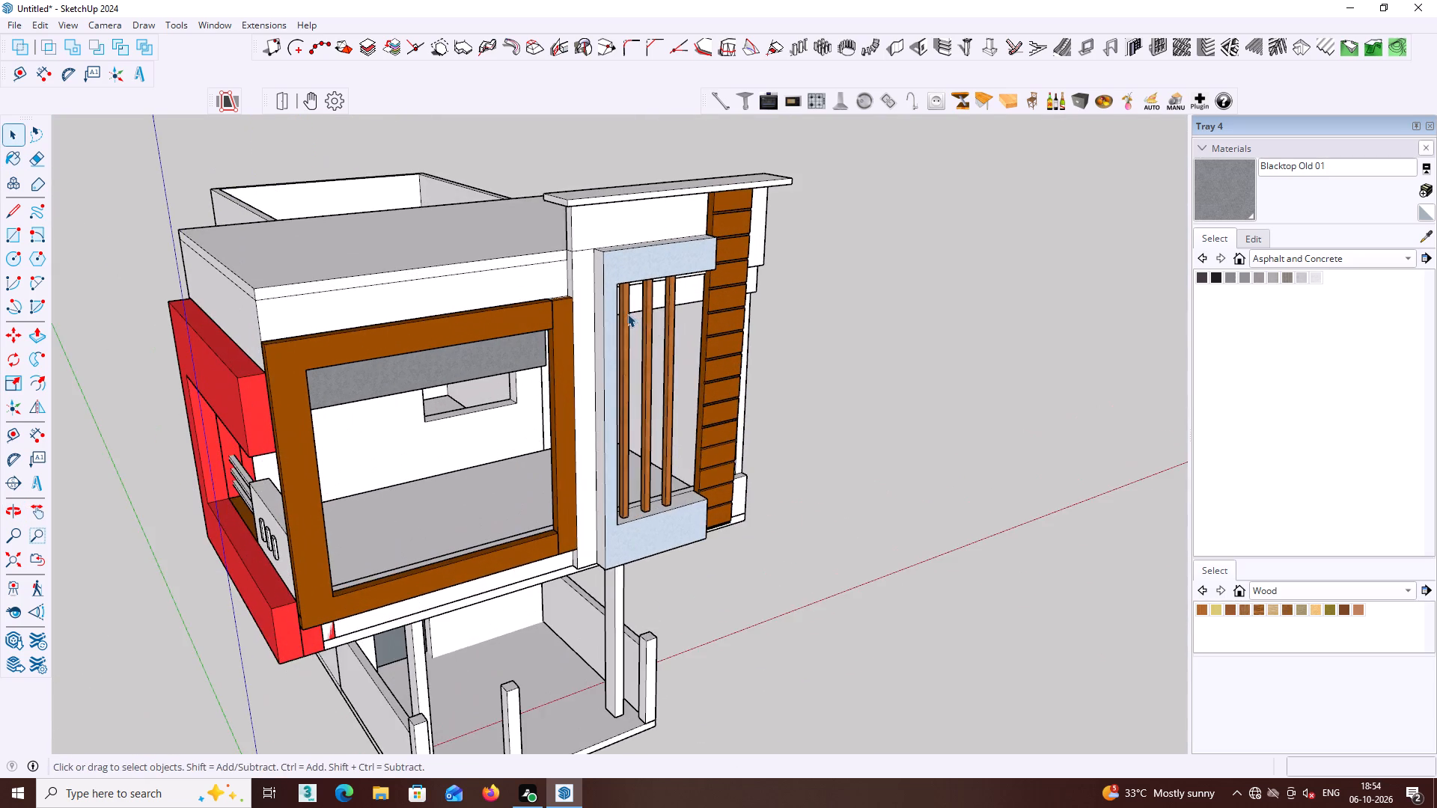
pyautogui.moveTo(627, 313); pyautogui.dragTo(676, 299, button='middle')
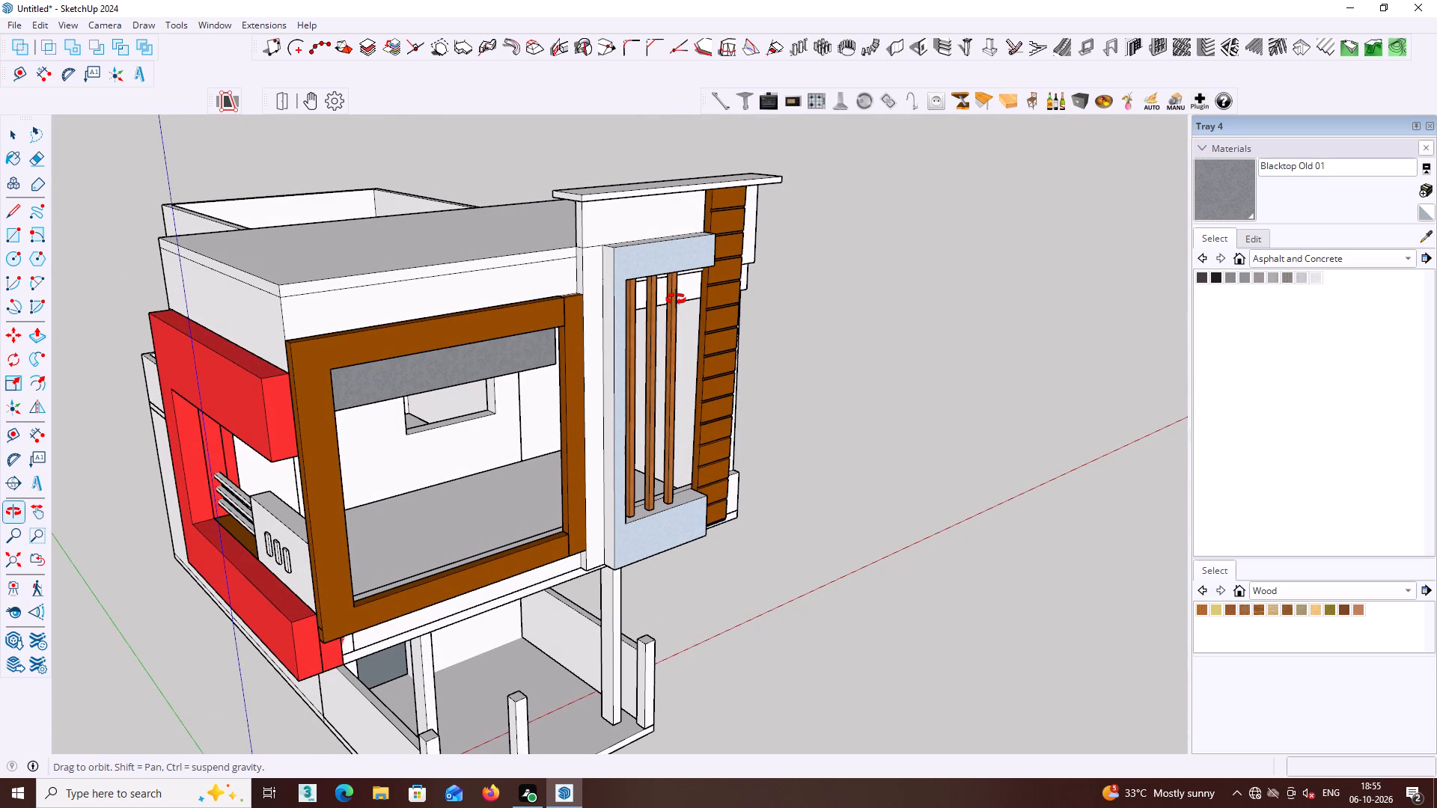
pyautogui.moveTo(676, 299); pyautogui.dragTo(672, 302, button='middle')
pyautogui.click(1432, 233)
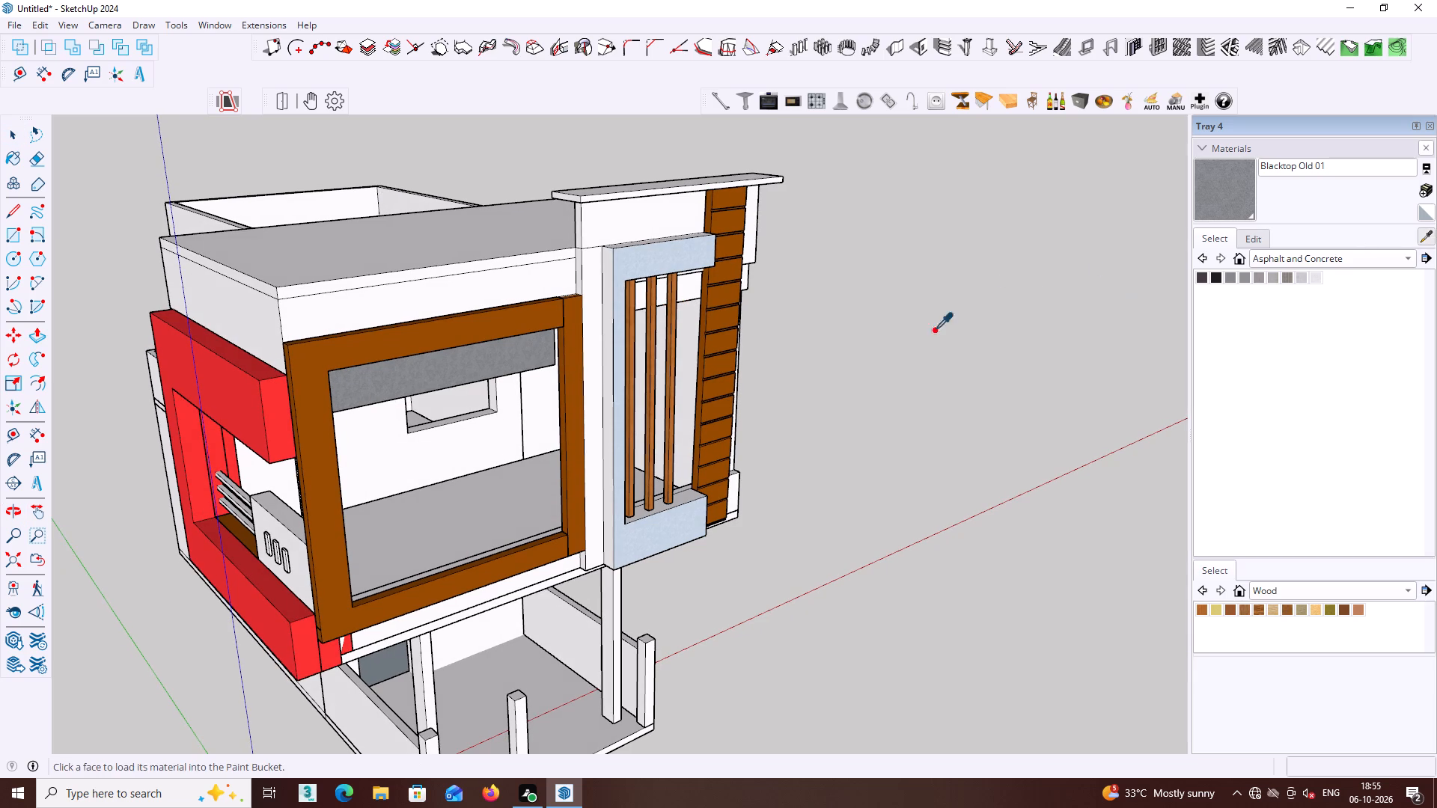
pyautogui.click(647, 269)
pyautogui.moveTo(656, 236); pyautogui.dragTo(640, 343, button='middle')
pyautogui.scroll(2, 630, 275)
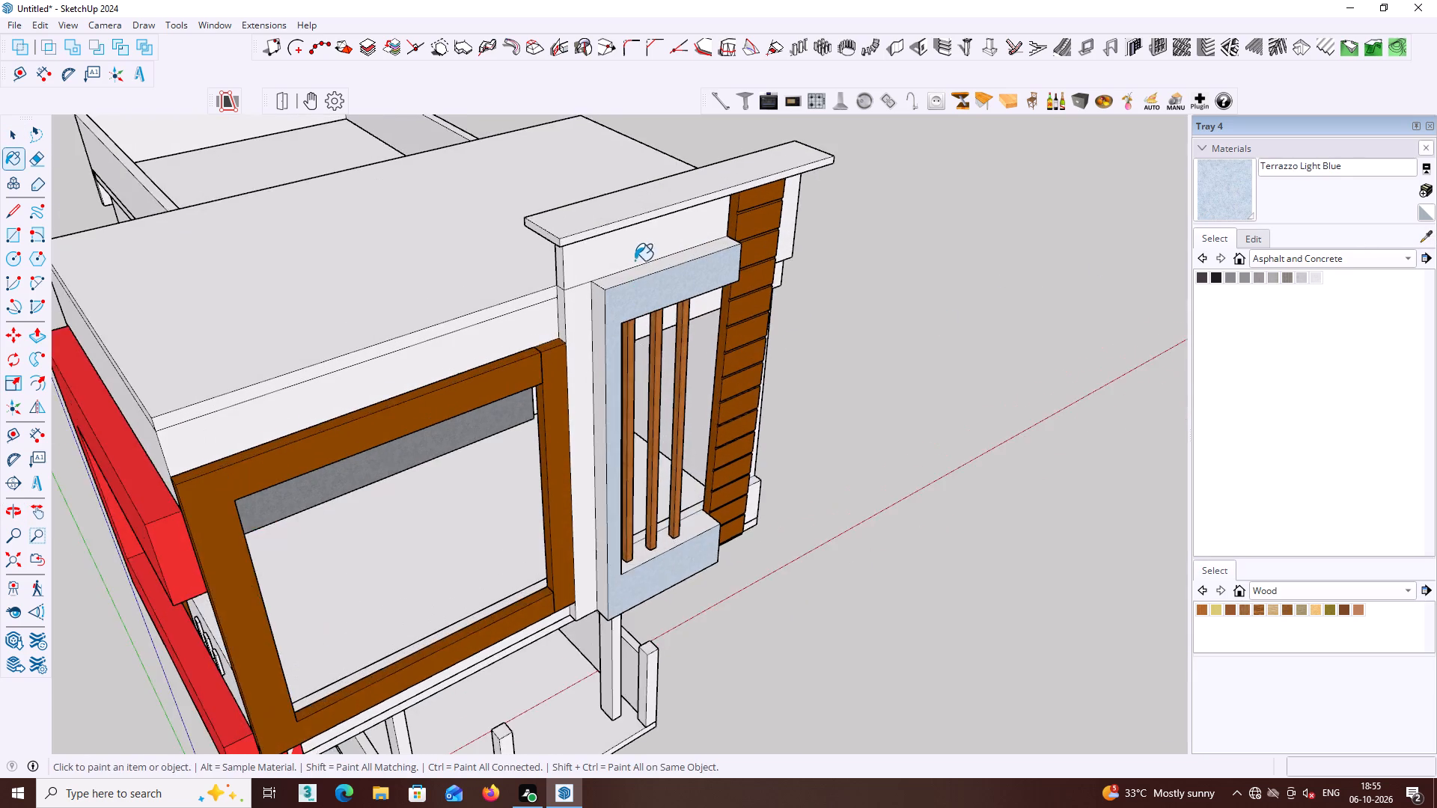
pyautogui.scroll(2, 635, 260)
pyautogui.click(636, 270)
# Paint the end face of the light blue frame's upper member, beside the brown slatted strip, with Terrazzo Light Blue.
pyautogui.moveTo(649, 278); pyautogui.dragTo(442, 281, button='middle')
pyautogui.moveTo(822, 277); pyautogui.dragTo(620, 272, button='middle')
pyautogui.moveTo(622, 275); pyautogui.dragTo(588, 252, button='middle')
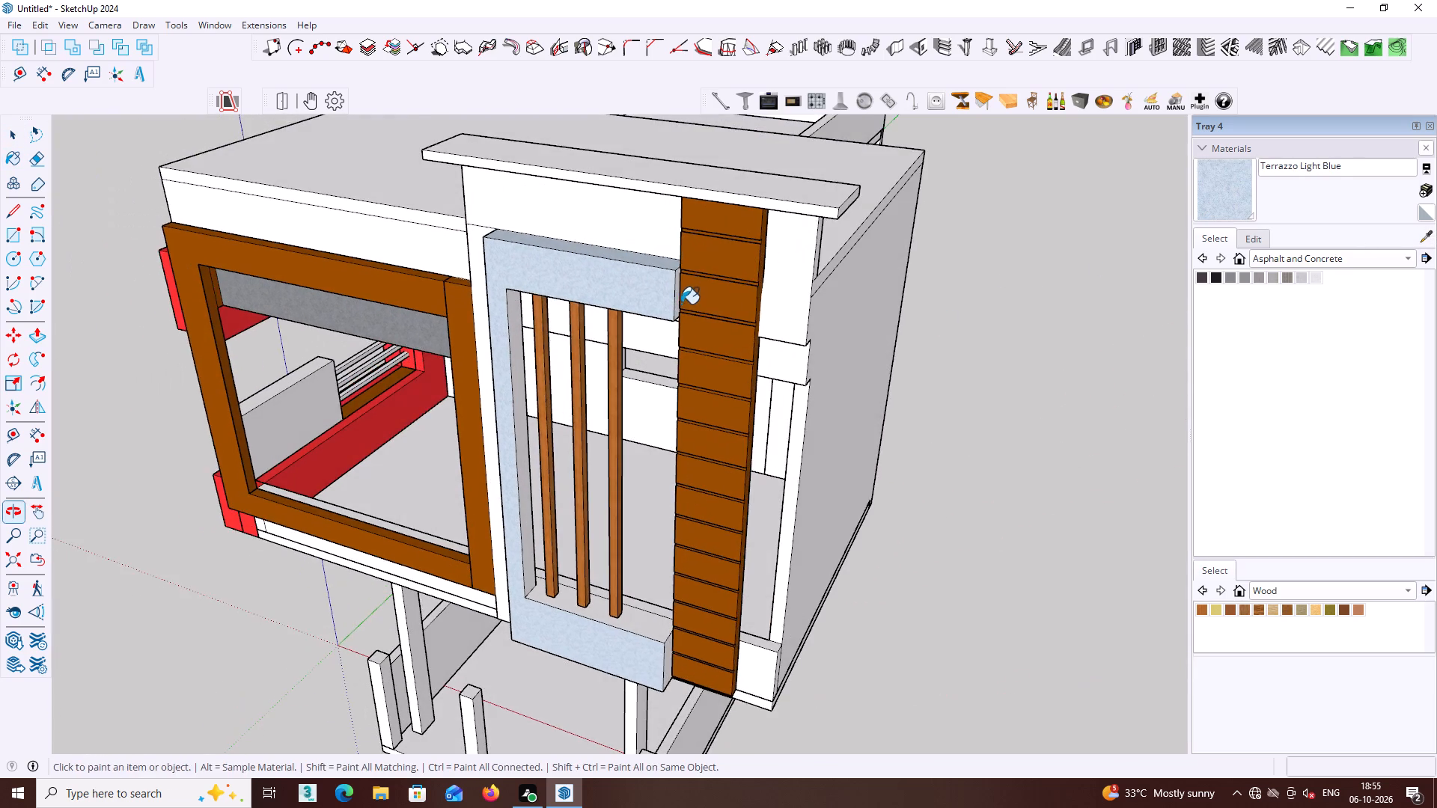
pyautogui.scroll(7, 681, 303)
pyautogui.moveTo(668, 319); pyautogui.dragTo(586, 279, button='middle')
pyautogui.click(643, 263)
# Paint the inner side of the light blue frame's vertical member and the underside of its upper member with Terrazzo Light Blue.
pyautogui.scroll(-2, 640, 261)
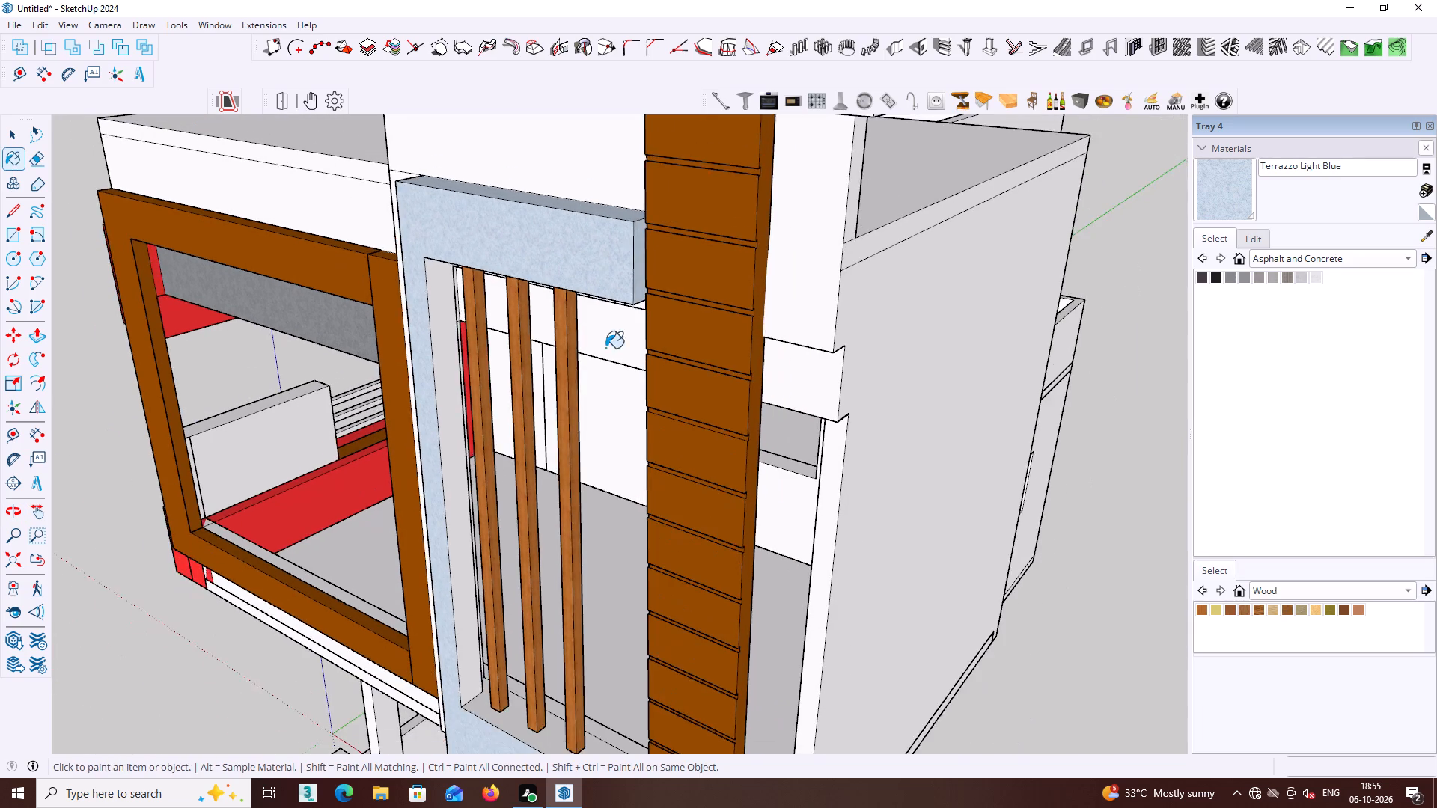
pyautogui.scroll(-2, 605, 348)
pyautogui.moveTo(495, 498); pyautogui.dragTo(472, 428, button='middle')
pyautogui.scroll(6, 469, 427)
pyautogui.scroll(-3, 450, 459)
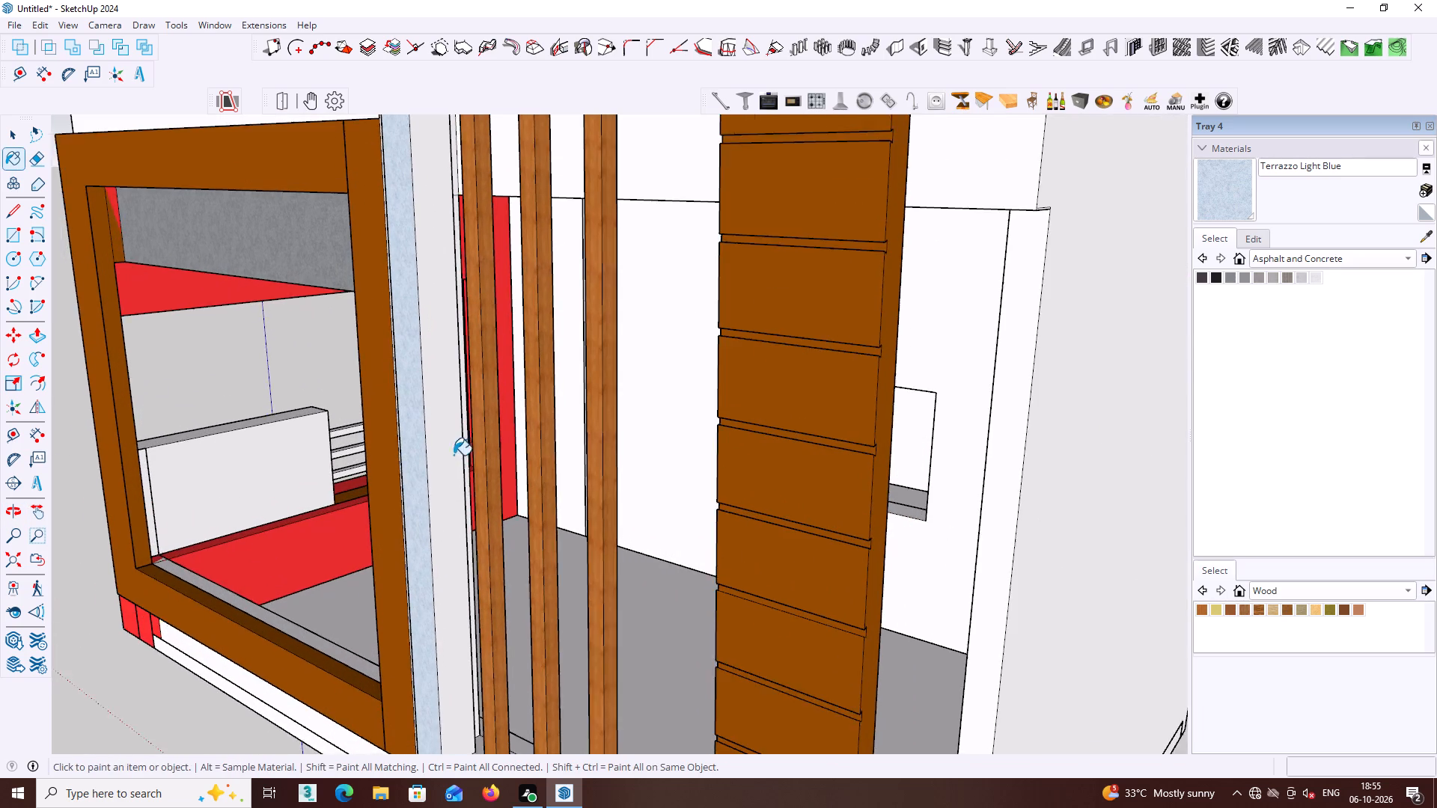
pyautogui.scroll(-7, 454, 455)
pyautogui.moveTo(482, 467); pyautogui.dragTo(534, 227, button='middle')
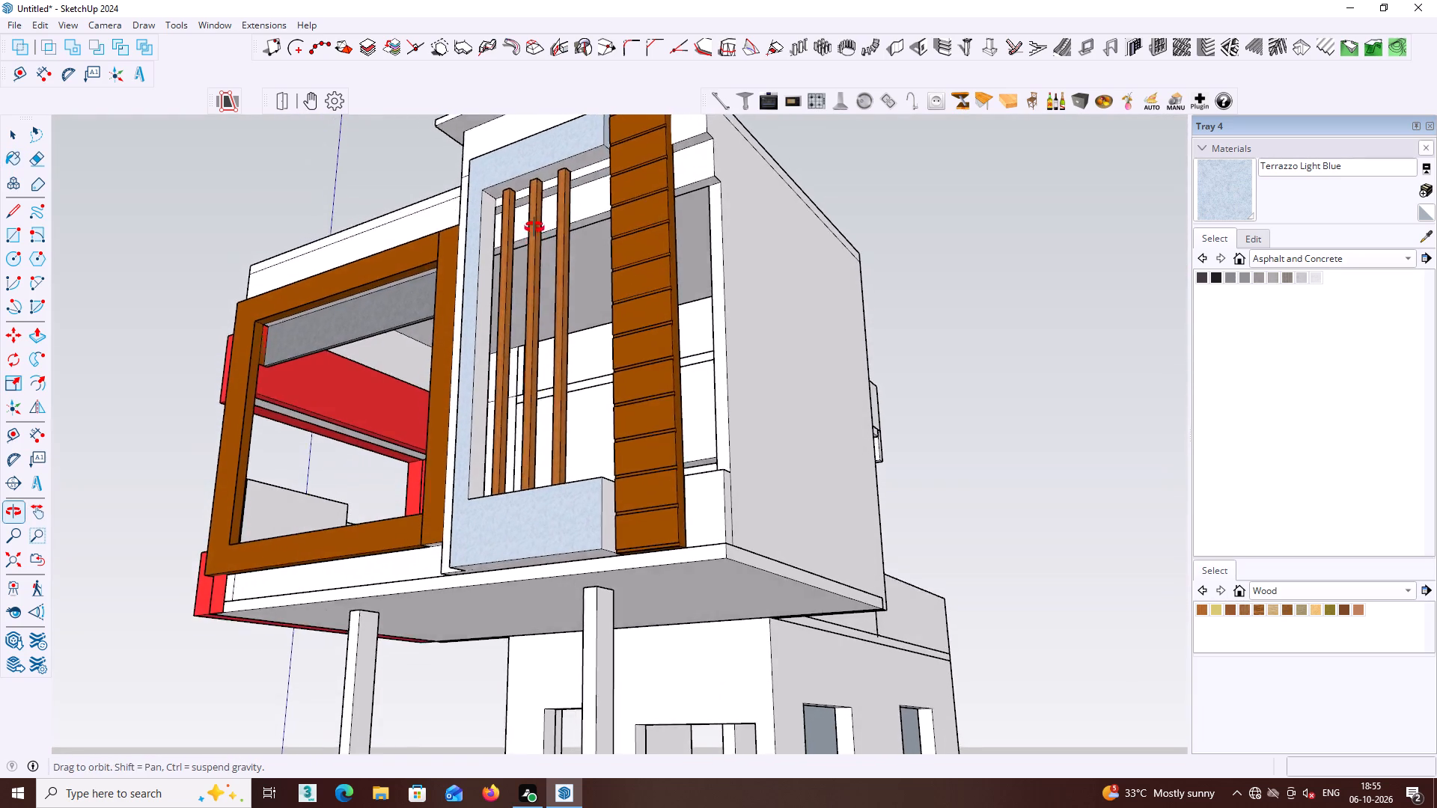
pyautogui.moveTo(534, 227); pyautogui.dragTo(532, 221, button='middle')
pyautogui.scroll(8, 504, 177)
pyautogui.click(480, 234)
pyautogui.click(490, 187)
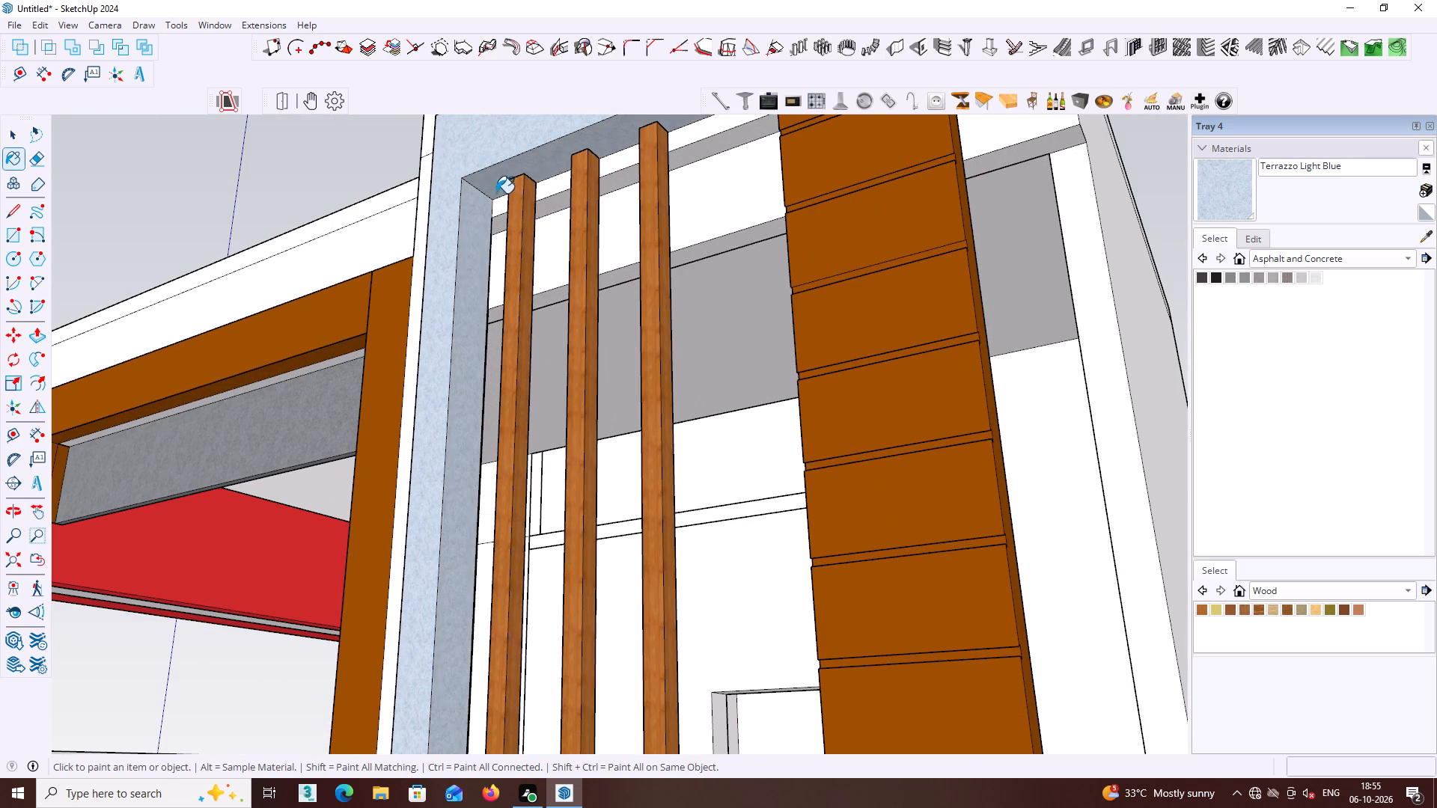
# Paint the top and end faces of the light blue frame's lower member with Terrazzo Light Blue.
pyautogui.scroll(-4, 496, 206)
pyautogui.moveTo(498, 260); pyautogui.dragTo(478, 105, button='middle')
pyautogui.scroll(-1, 498, 260)
pyautogui.moveTo(481, 355); pyautogui.dragTo(484, 640, button='middle')
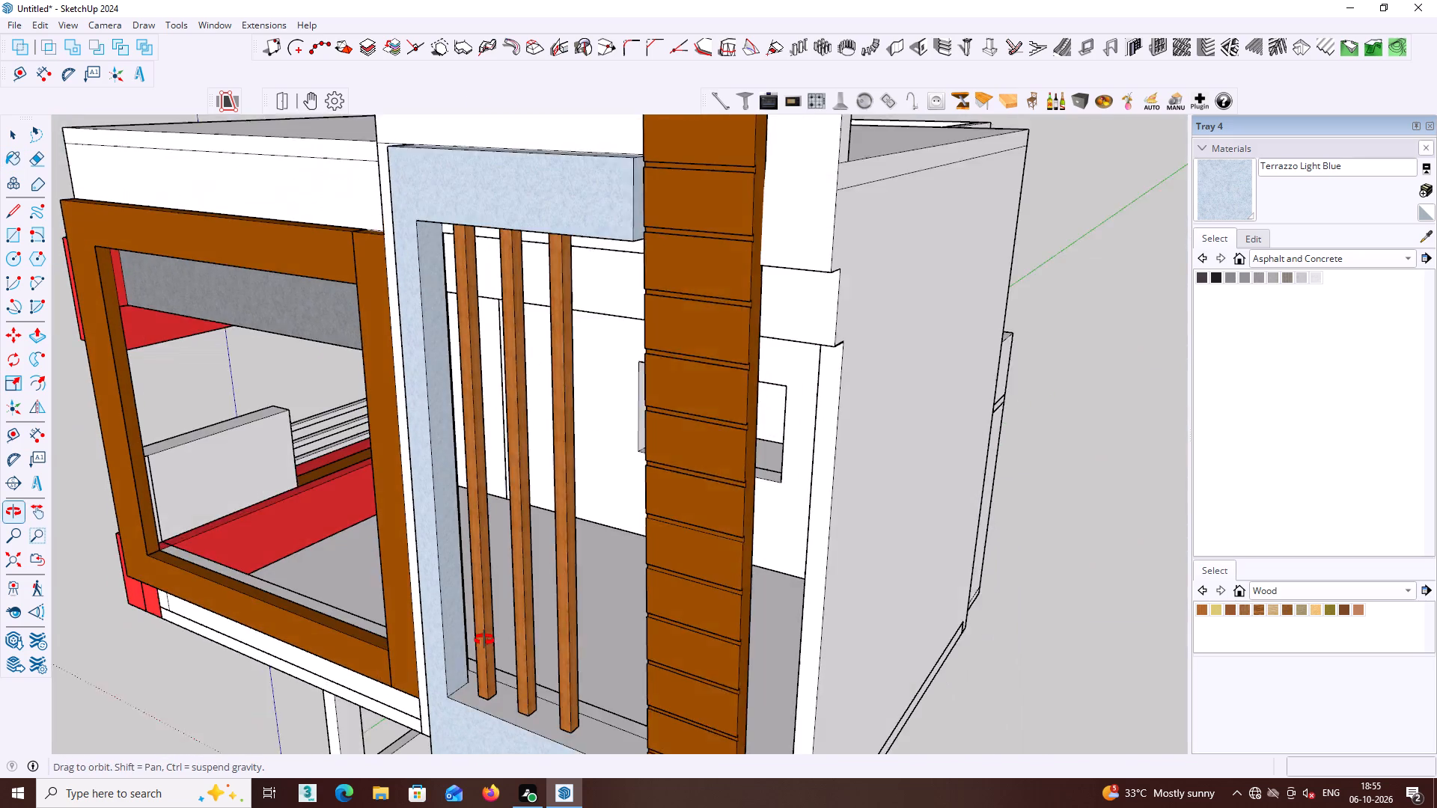
pyautogui.moveTo(484, 640); pyautogui.dragTo(476, 450, button='middle')
pyautogui.moveTo(531, 548); pyautogui.dragTo(549, 614, button='middle')
pyautogui.click(596, 607)
pyautogui.moveTo(597, 607); pyautogui.dragTo(585, 489, button='middle')
pyautogui.moveTo(618, 548); pyautogui.dragTo(618, 541, button='middle')
pyautogui.scroll(1, 618, 545)
pyautogui.click(627, 542)
# Paint the underside of the light blue frame's lower member with Terrazzo Light Blue.
pyautogui.moveTo(625, 542); pyautogui.dragTo(624, 280, button='middle')
pyautogui.moveTo(607, 343); pyautogui.dragTo(603, 236, button='middle')
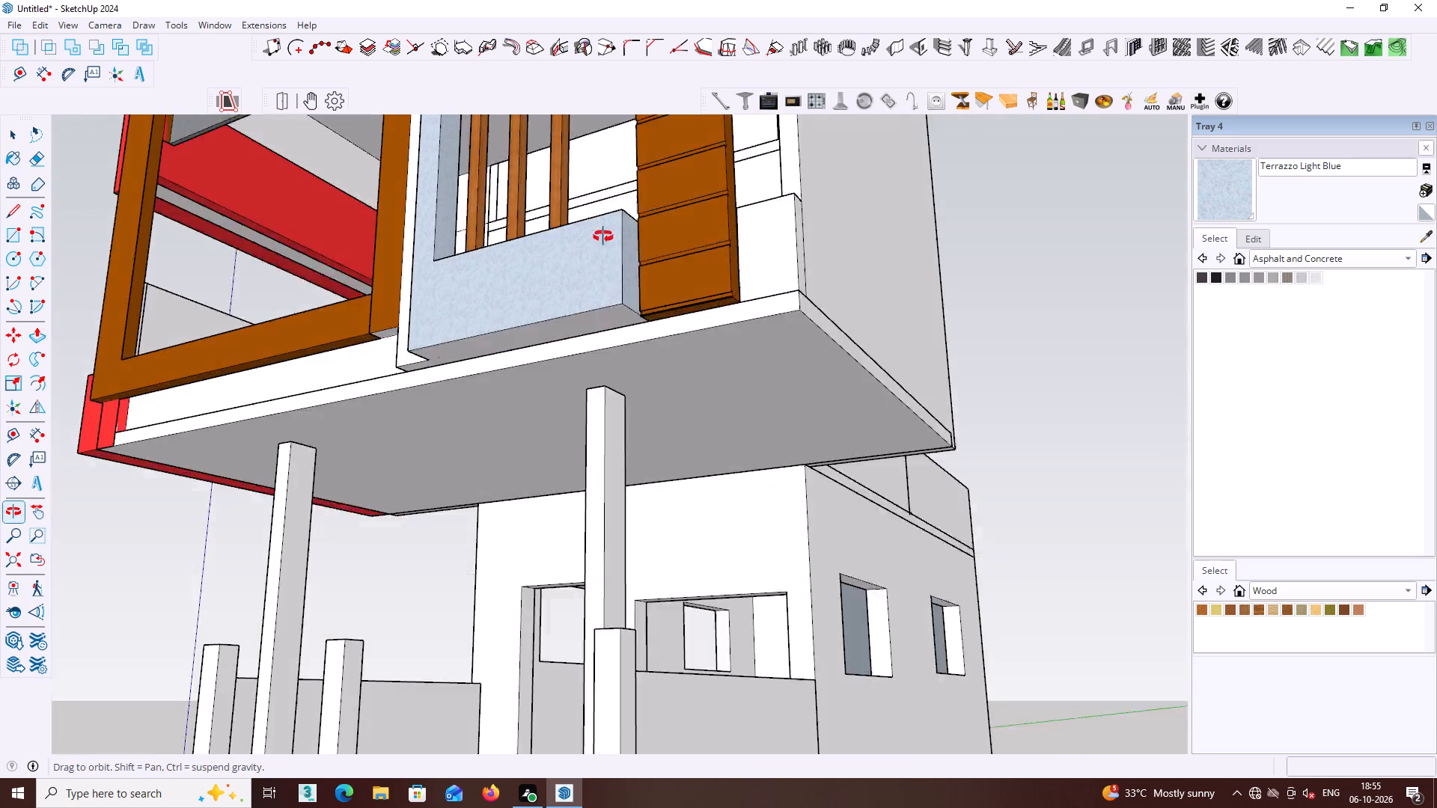
pyautogui.moveTo(603, 236); pyautogui.dragTo(602, 198, button='middle')
pyautogui.scroll(2, 597, 250)
pyautogui.click(592, 273)
pyautogui.middleClick(592, 248)
pyautogui.scroll(-1, 595, 249)
# Paint the outer side of the light blue frame's vertical member, facing the white column, with Terrazzo Light Blue.
pyautogui.moveTo(607, 258); pyautogui.dragTo(867, 304, button='middle')
pyautogui.moveTo(683, 286); pyautogui.dragTo(802, 341, button='middle')
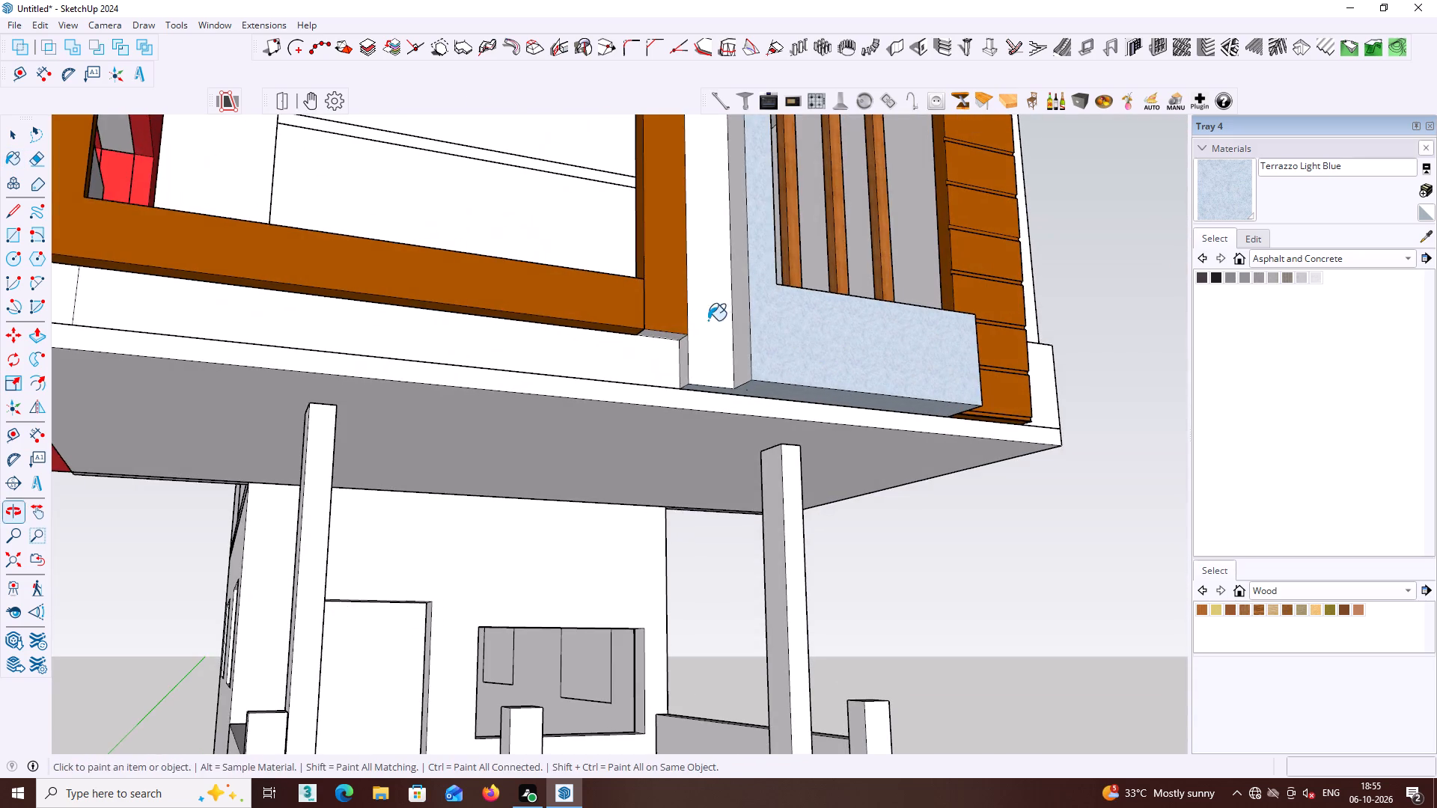
pyautogui.moveTo(743, 325); pyautogui.dragTo(775, 365, button='middle')
pyautogui.click(760, 363)
pyautogui.scroll(-1, 762, 363)
pyautogui.moveTo(758, 365); pyautogui.dragTo(736, 291, button='middle')
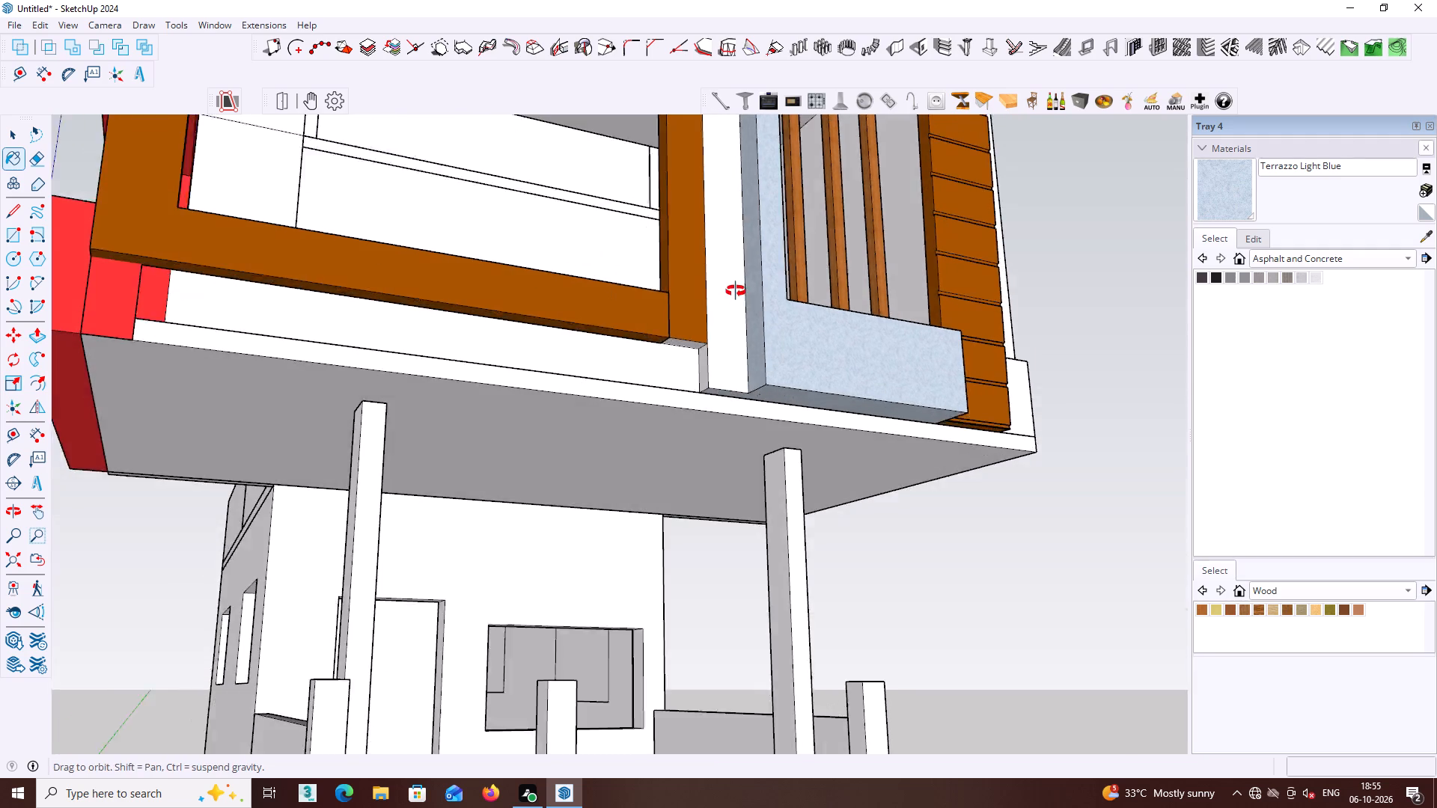
pyautogui.moveTo(736, 291); pyautogui.dragTo(662, 248, button='middle')
pyautogui.press('space')
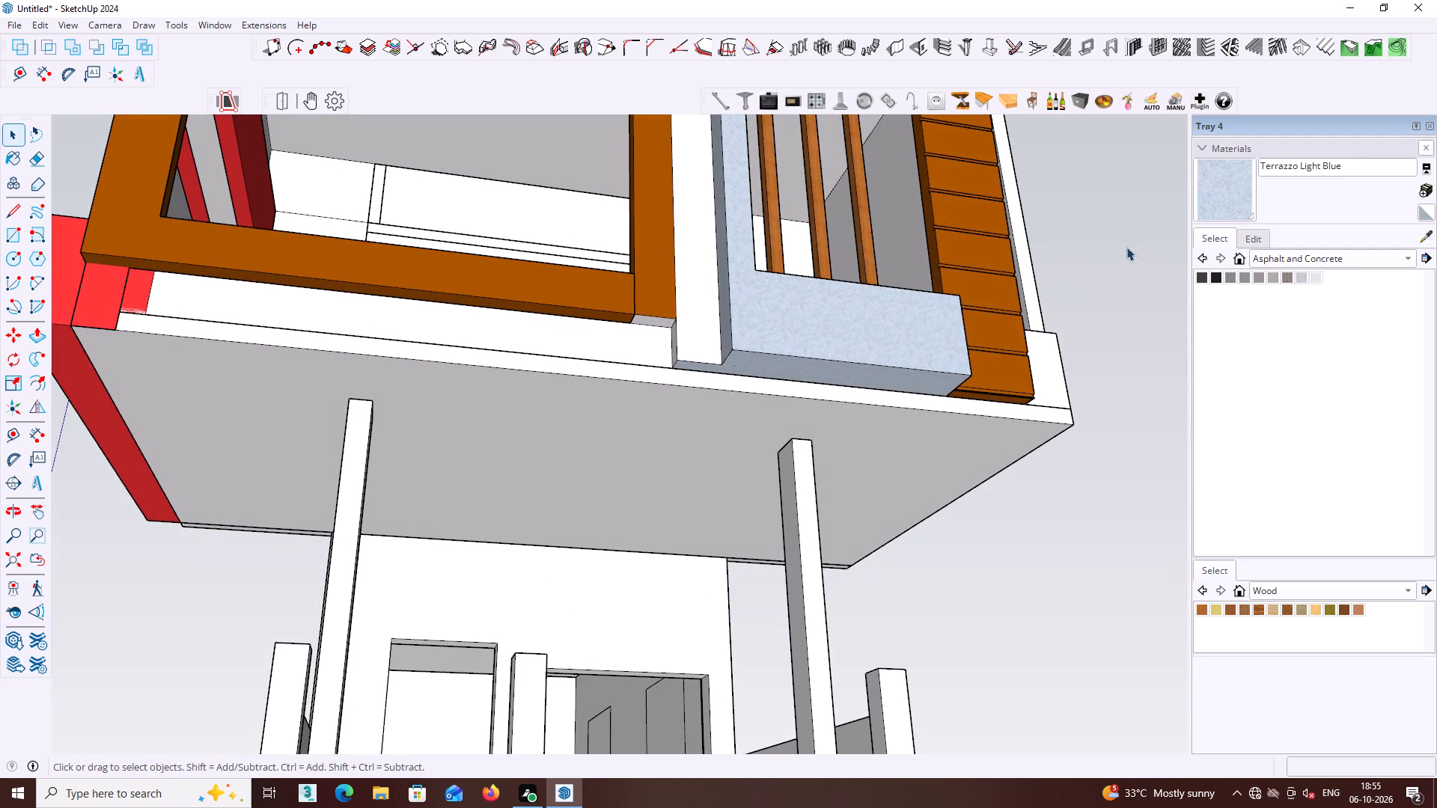
# Sample Color C07 from the brown frame and paint the bottom face of its vertical member beside the white column.
pyautogui.click(1429, 234)
pyautogui.click(655, 292)
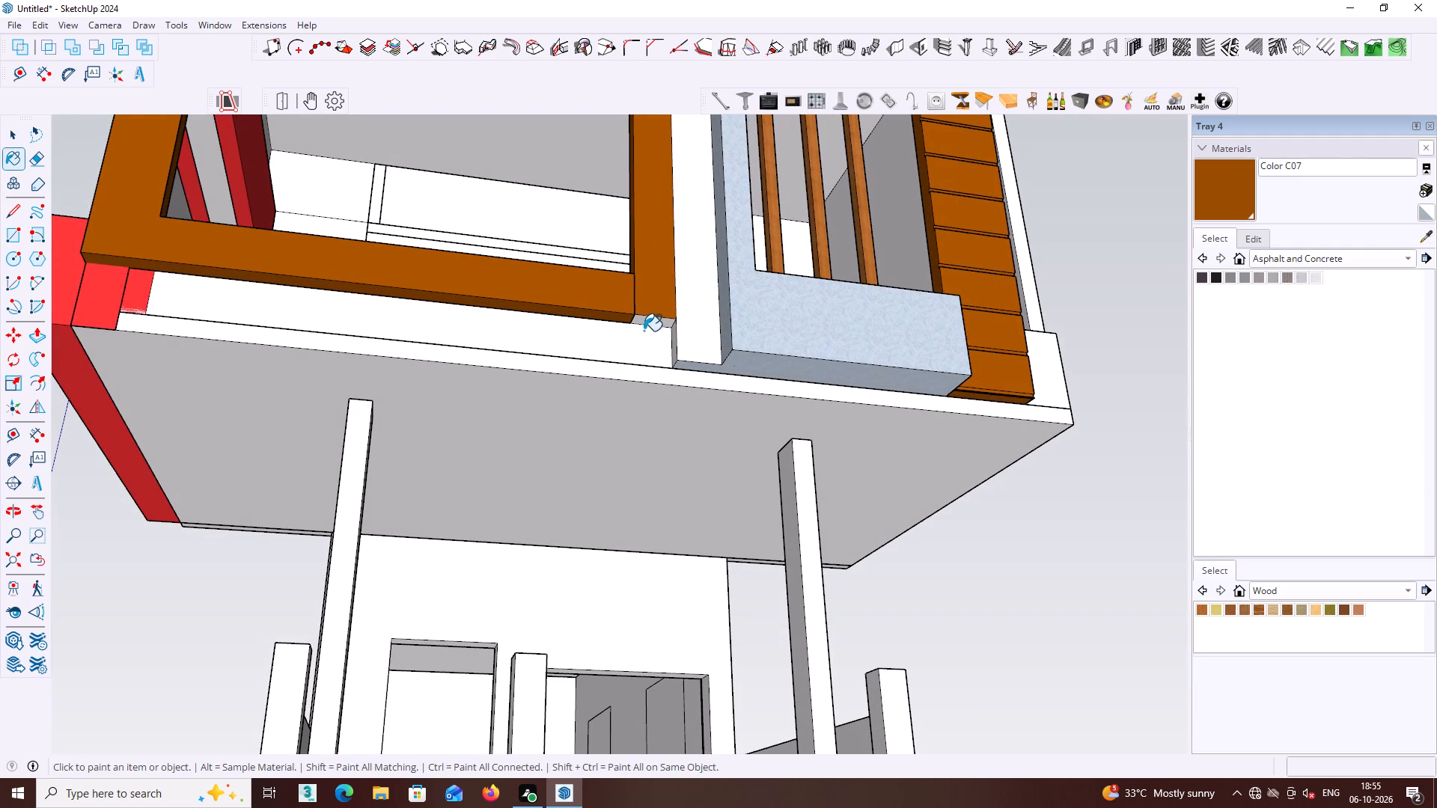
pyautogui.click(649, 323)
# Examine the painted facade from below and then from the front to check the finishes.
pyautogui.moveTo(649, 317); pyautogui.dragTo(649, 269, button='middle')
pyautogui.scroll(-6, 629, 271)
pyautogui.moveTo(629, 271); pyautogui.dragTo(625, 312, button='middle')
pyautogui.moveTo(470, 336); pyautogui.dragTo(562, 254, button='middle')
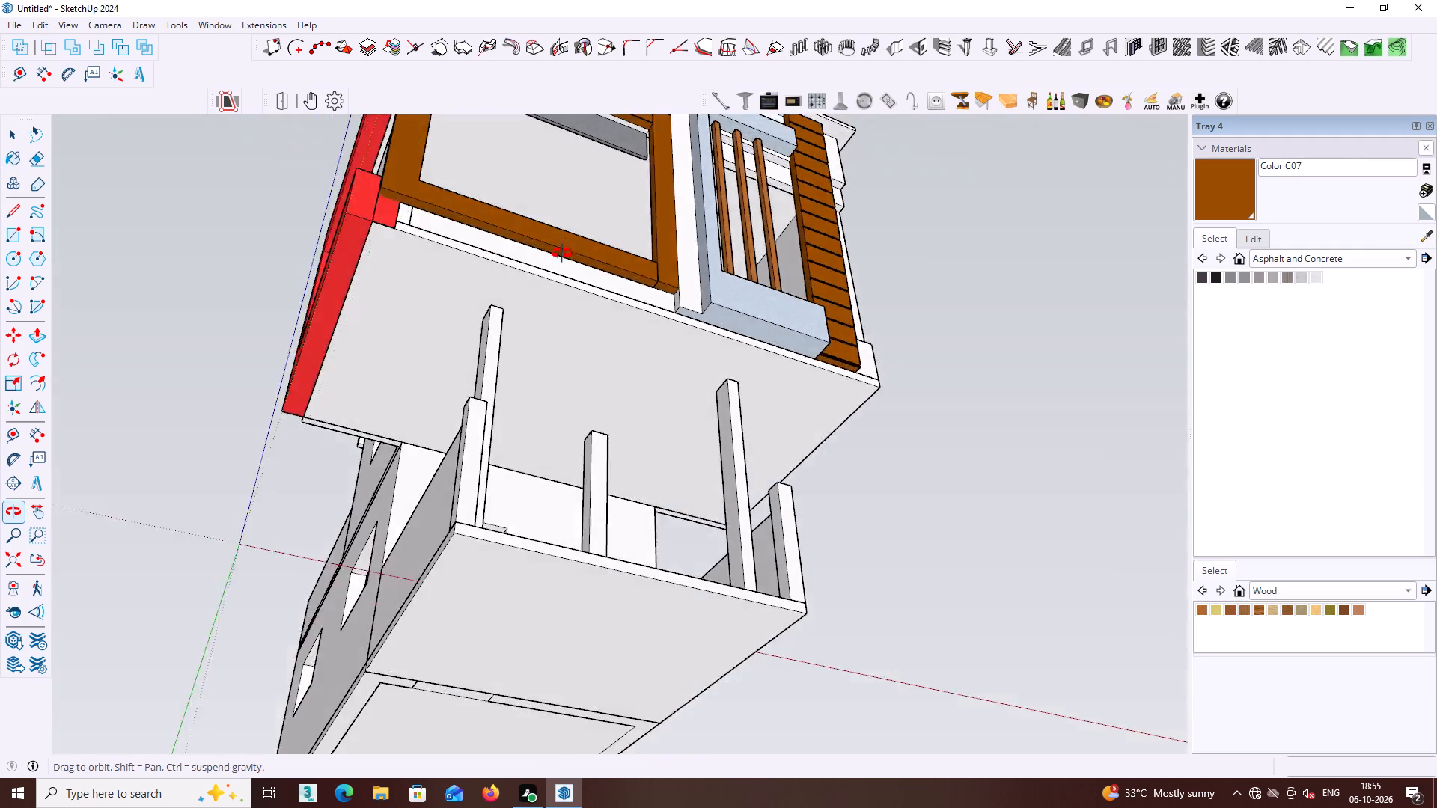
pyautogui.moveTo(562, 254); pyautogui.dragTo(747, 619, button='middle')
pyautogui.scroll(-6, 686, 536)
pyautogui.moveTo(632, 506); pyautogui.dragTo(354, 576, button='middle')
pyautogui.moveTo(448, 527); pyautogui.dragTo(447, 527, button='middle')
pyautogui.scroll(-3, 447, 527)
pyautogui.moveTo(447, 527); pyautogui.dragTo(445, 538, button='middle')
pyautogui.keyDown('shift'); pyautogui.moveTo(669, 551); pyautogui.dragTo(638, 464, button='middle'); pyautogui.keyUp('shift')
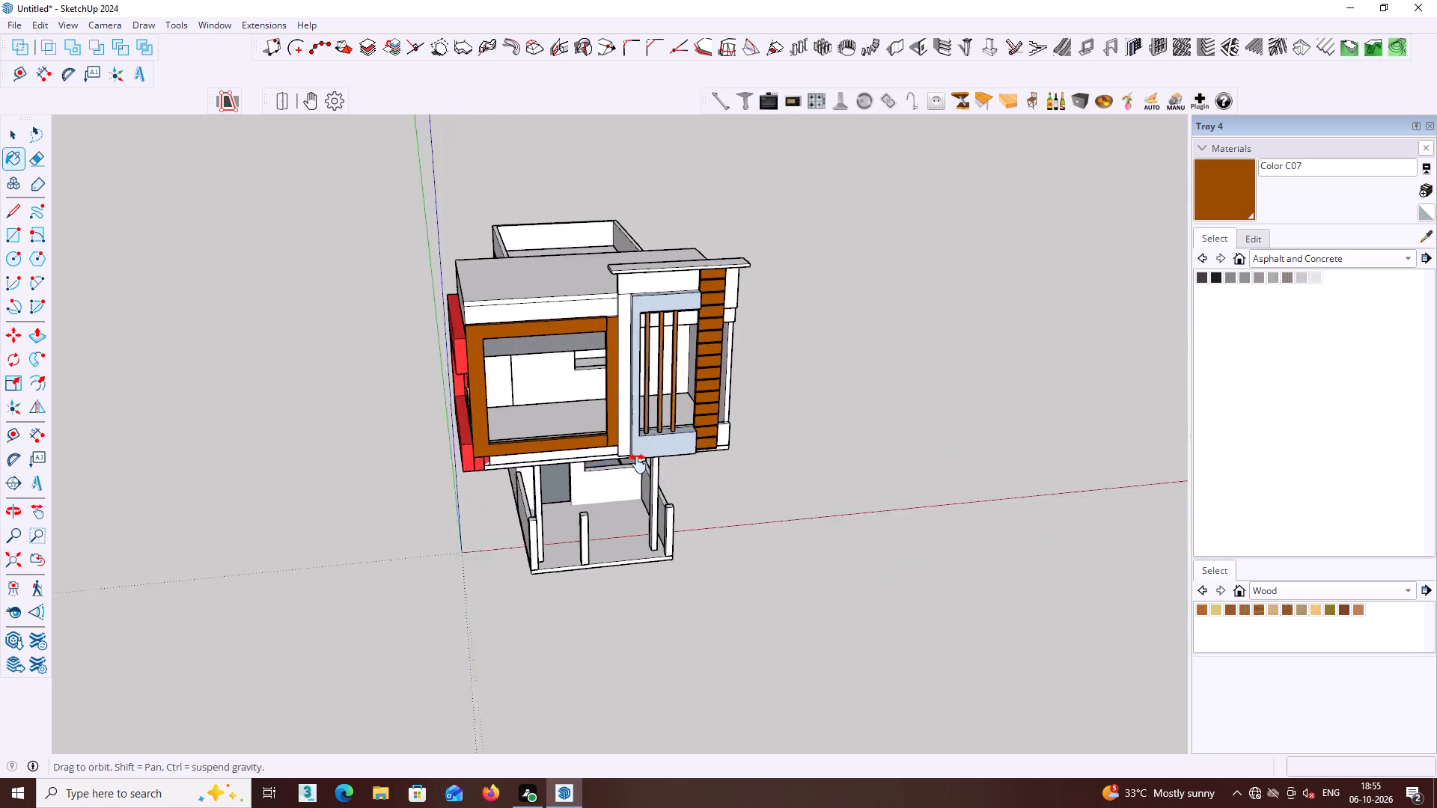
# Examine the facade from the front and from above to review the canopy slab over the entrance frame.
pyautogui.keyDown('shift'); pyautogui.moveTo(638, 464); pyautogui.dragTo(600, 426, button='middle'); pyautogui.keyUp('shift')
pyautogui.moveTo(600, 430); pyautogui.dragTo(632, 437, button='middle')
pyautogui.scroll(1, 674, 239)
pyautogui.keyDown('shift'); pyautogui.moveTo(691, 283); pyautogui.dragTo(667, 309, button='middle'); pyautogui.keyUp('shift')
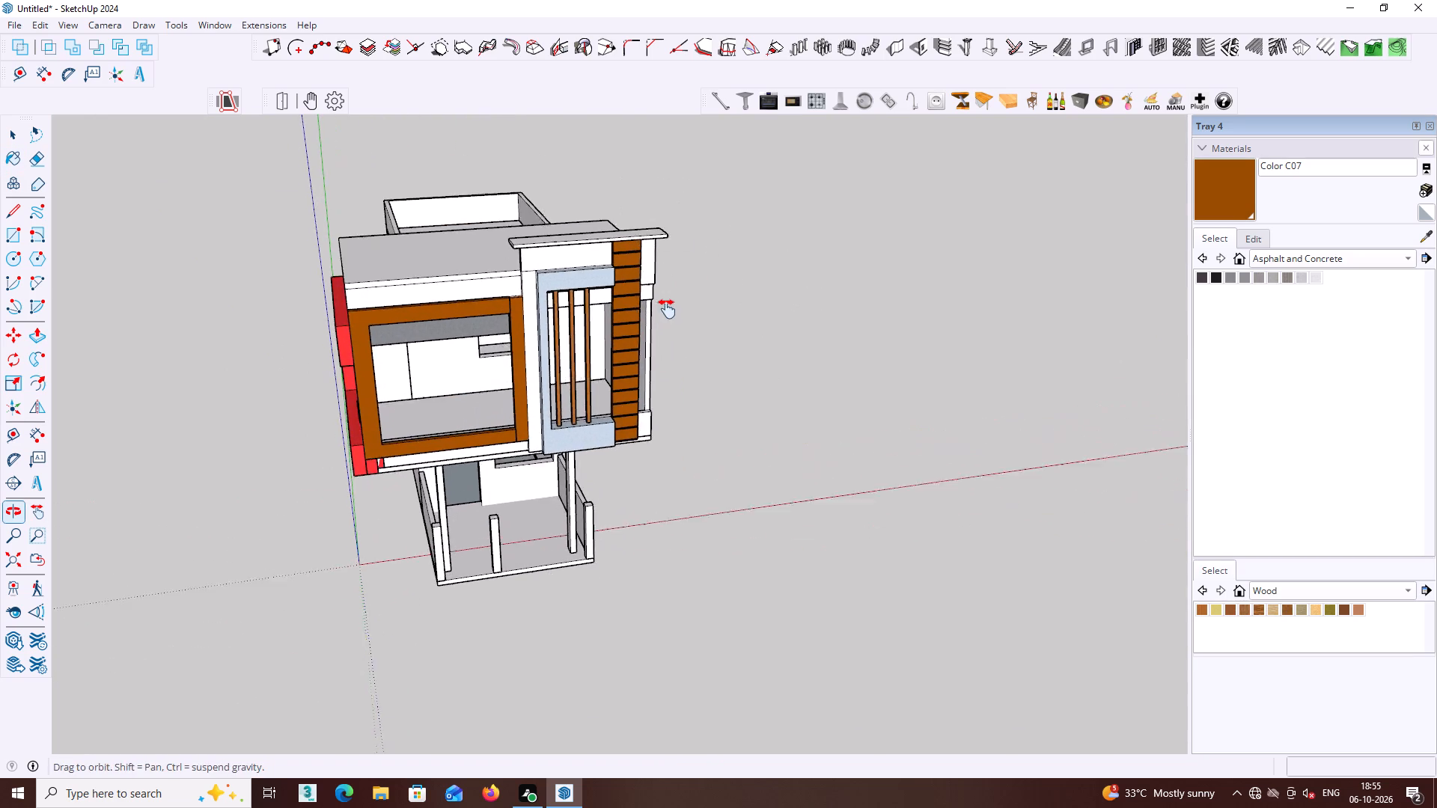
pyautogui.keyDown('shift'); pyautogui.moveTo(667, 309); pyautogui.dragTo(667, 307, button='middle'); pyautogui.keyUp('shift')
pyautogui.moveTo(667, 305); pyautogui.dragTo(687, 444, button='middle')
pyautogui.moveTo(683, 360); pyautogui.dragTo(692, 272, button='middle')
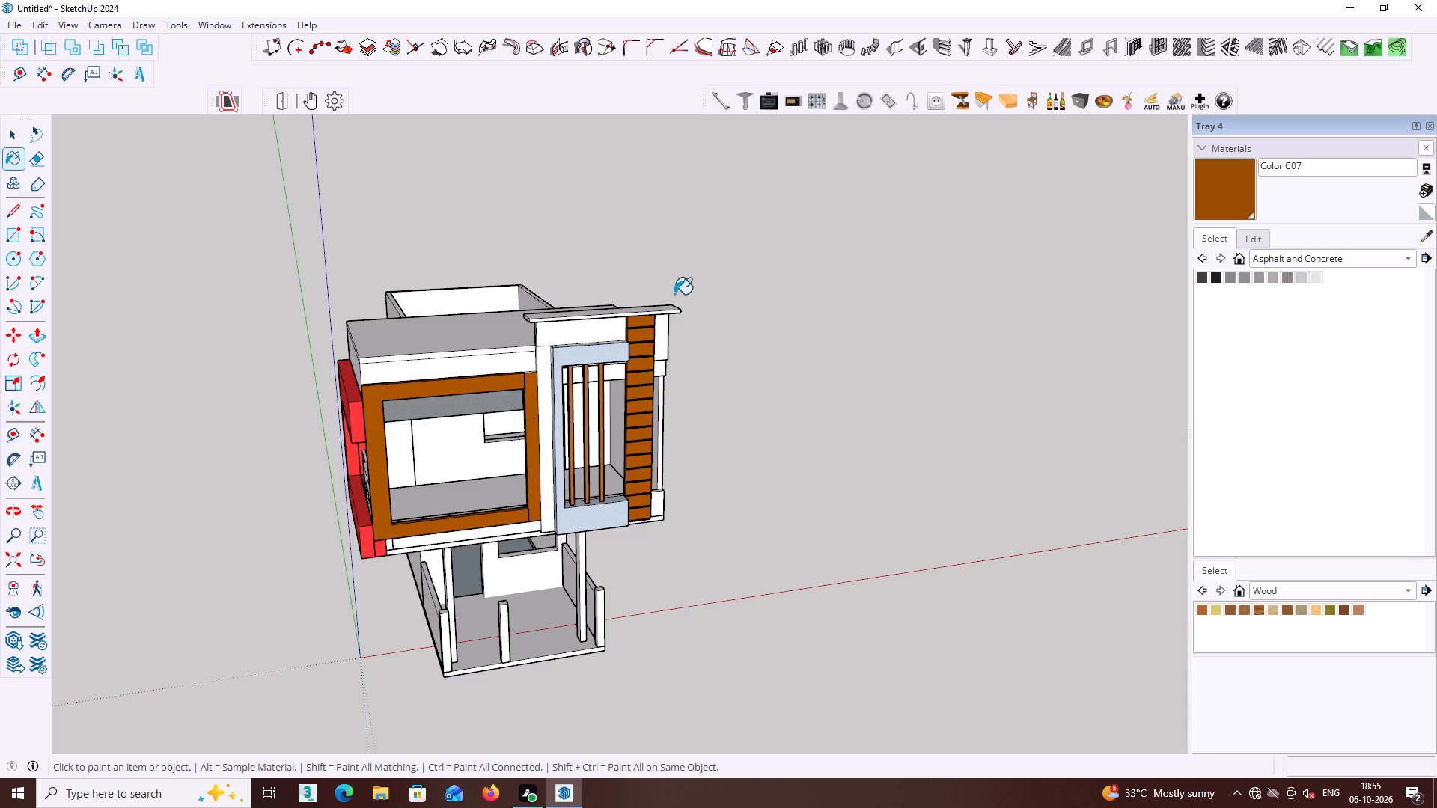
pyautogui.moveTo(667, 361); pyautogui.dragTo(661, 416, button='middle')
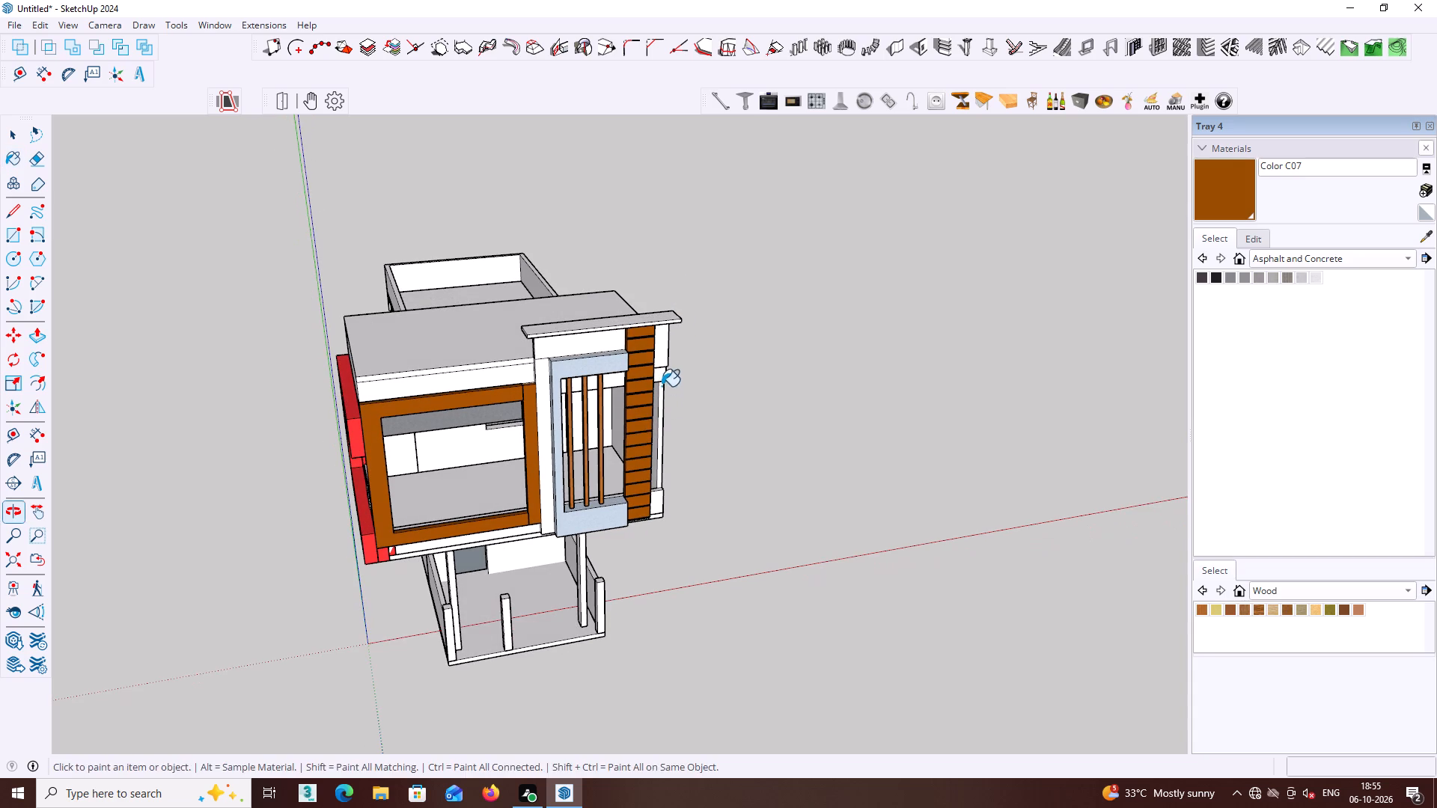
pyautogui.press('space')
pyautogui.moveTo(687, 326); pyautogui.dragTo(649, 435, button='middle')
pyautogui.scroll(4, 589, 410)
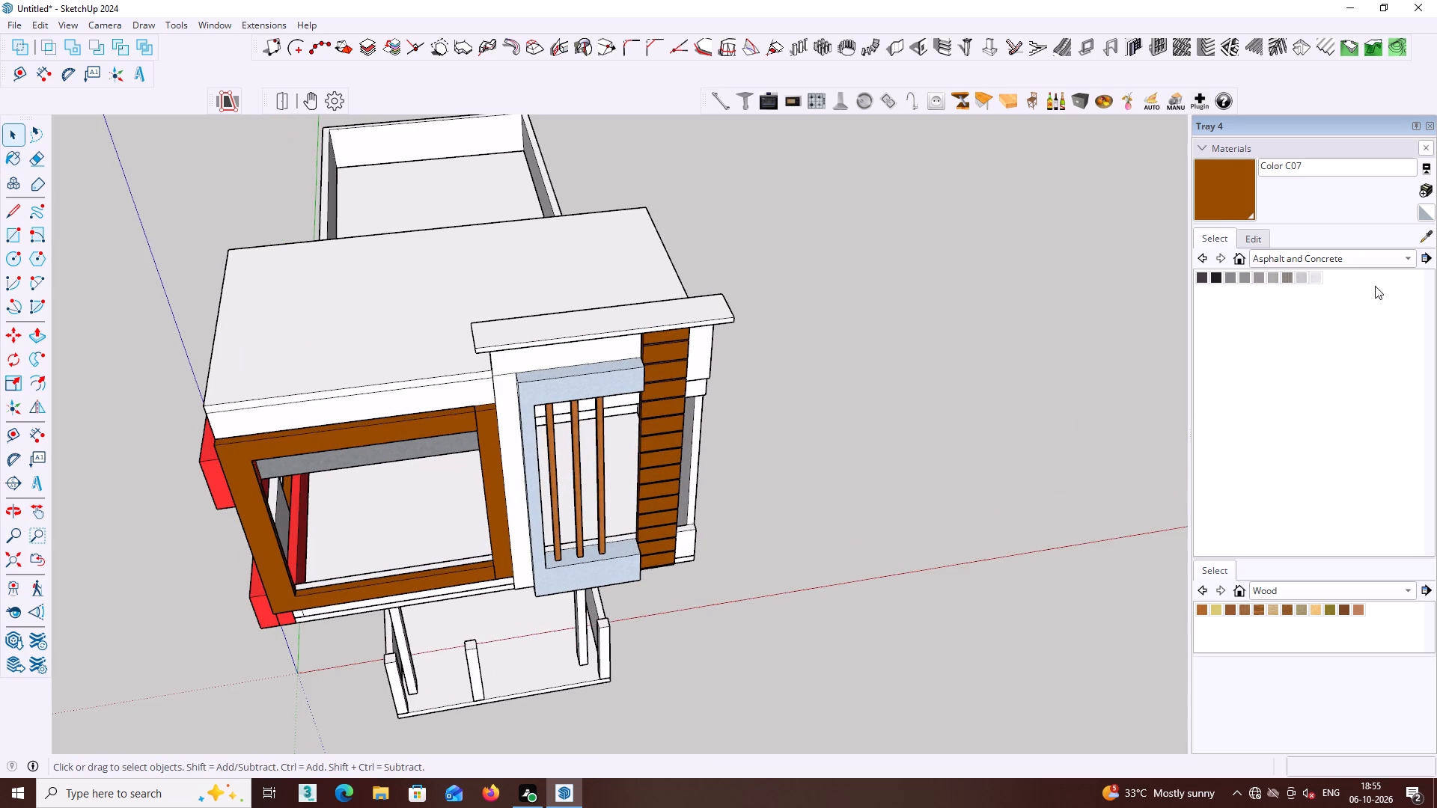
# Choose Wood Floor Dark from the Wood collection and paint the top of the thin canopy slab above the light blue frame.
pyautogui.click(1409, 254)
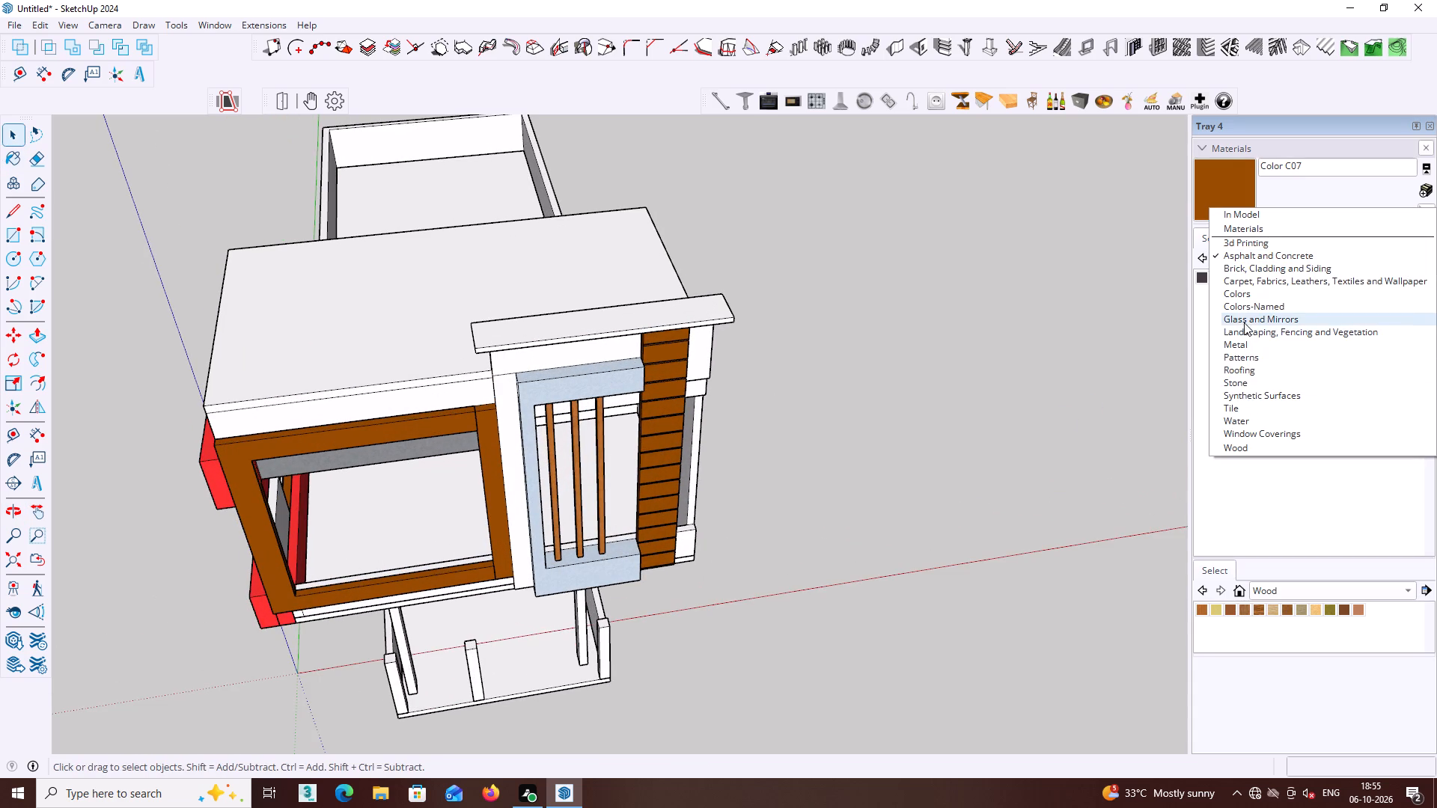
pyautogui.click(1247, 447)
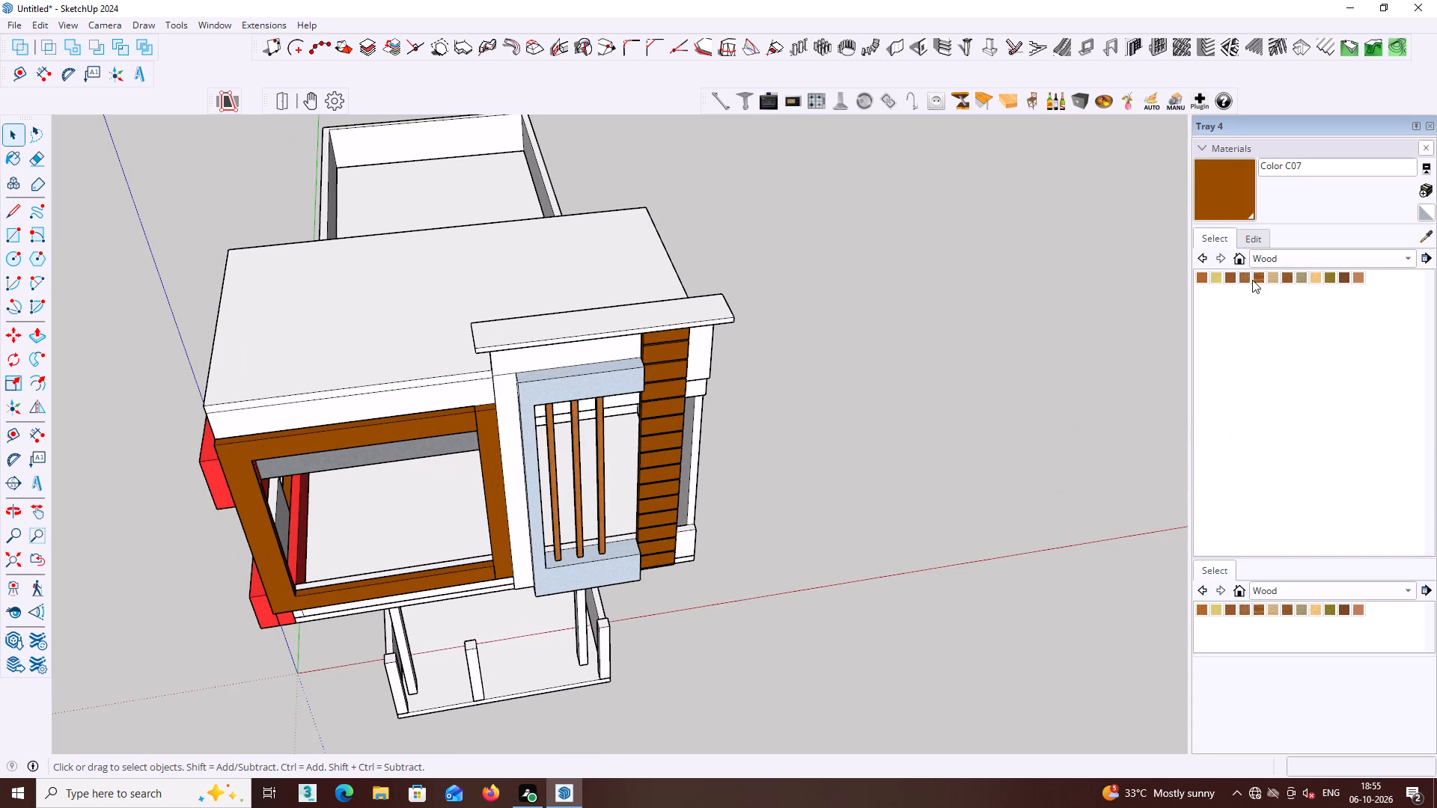
pyautogui.click(1257, 279)
pyautogui.click(1245, 276)
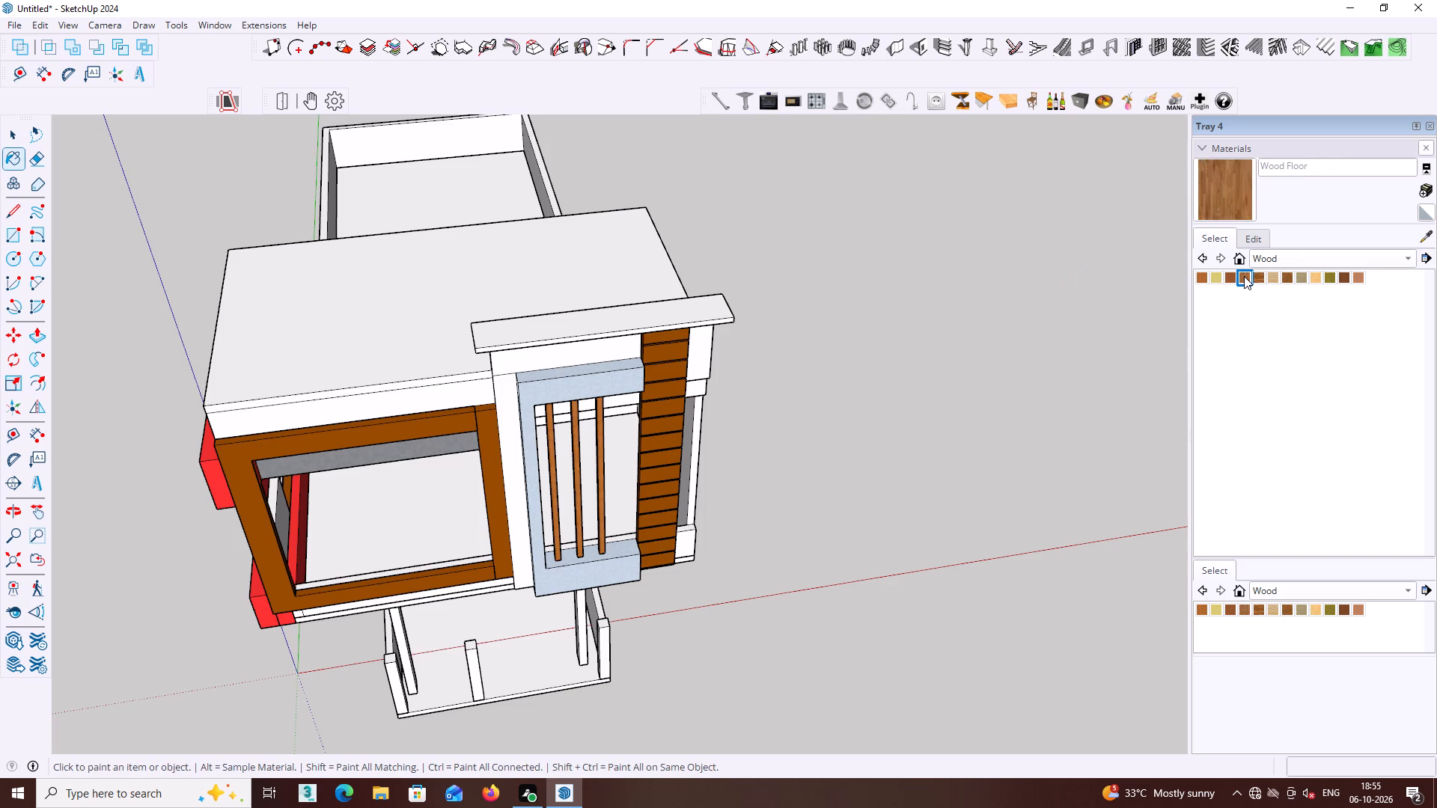
pyautogui.click(1256, 276)
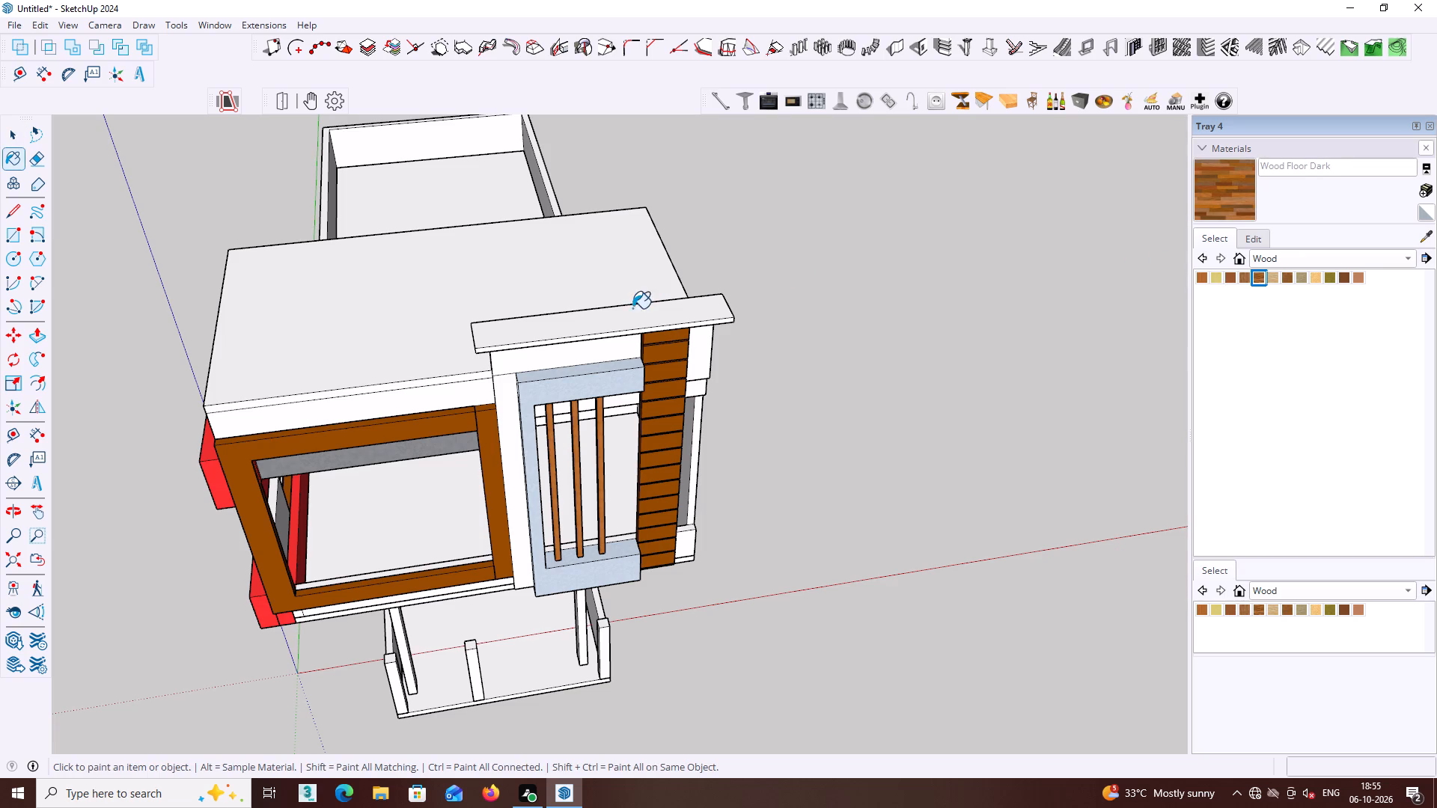
pyautogui.click(628, 322)
# Paint the canopy slab's front edge, the end edge toward the brown balcony frame, and the rear edge with Wood Floor Dark.
pyautogui.moveTo(629, 322); pyautogui.dragTo(693, 307, button='middle')
pyautogui.scroll(7, 591, 334)
pyautogui.moveTo(576, 364); pyautogui.dragTo(665, 245, button='middle')
pyautogui.scroll(4, 667, 199)
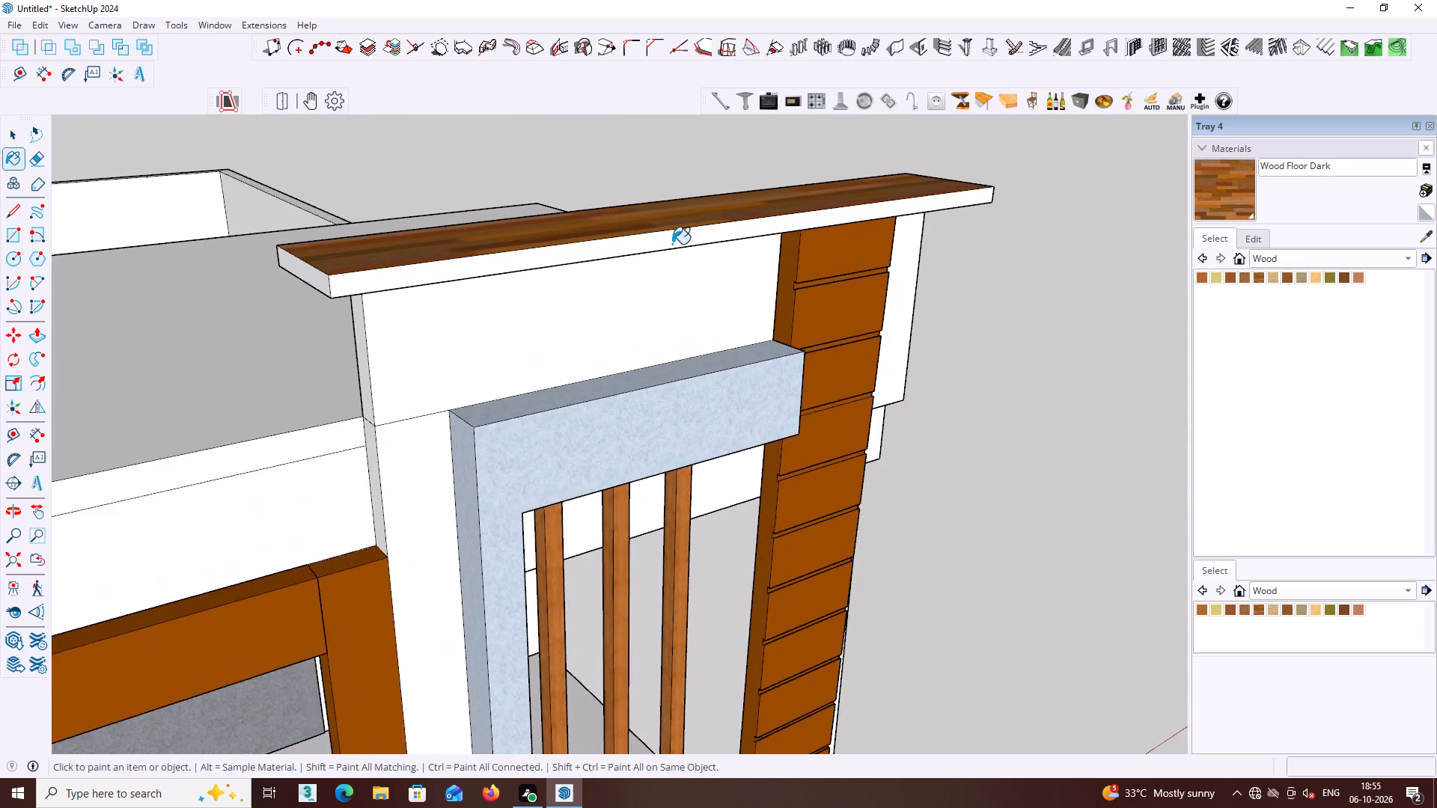
pyautogui.scroll(1, 672, 244)
pyautogui.click(677, 241)
pyautogui.moveTo(662, 242); pyautogui.dragTo(902, 224, button='middle')
pyautogui.moveTo(501, 258); pyautogui.dragTo(718, 248, button='middle')
pyautogui.click(673, 283)
pyautogui.moveTo(602, 281); pyautogui.dragTo(812, 257, button='middle')
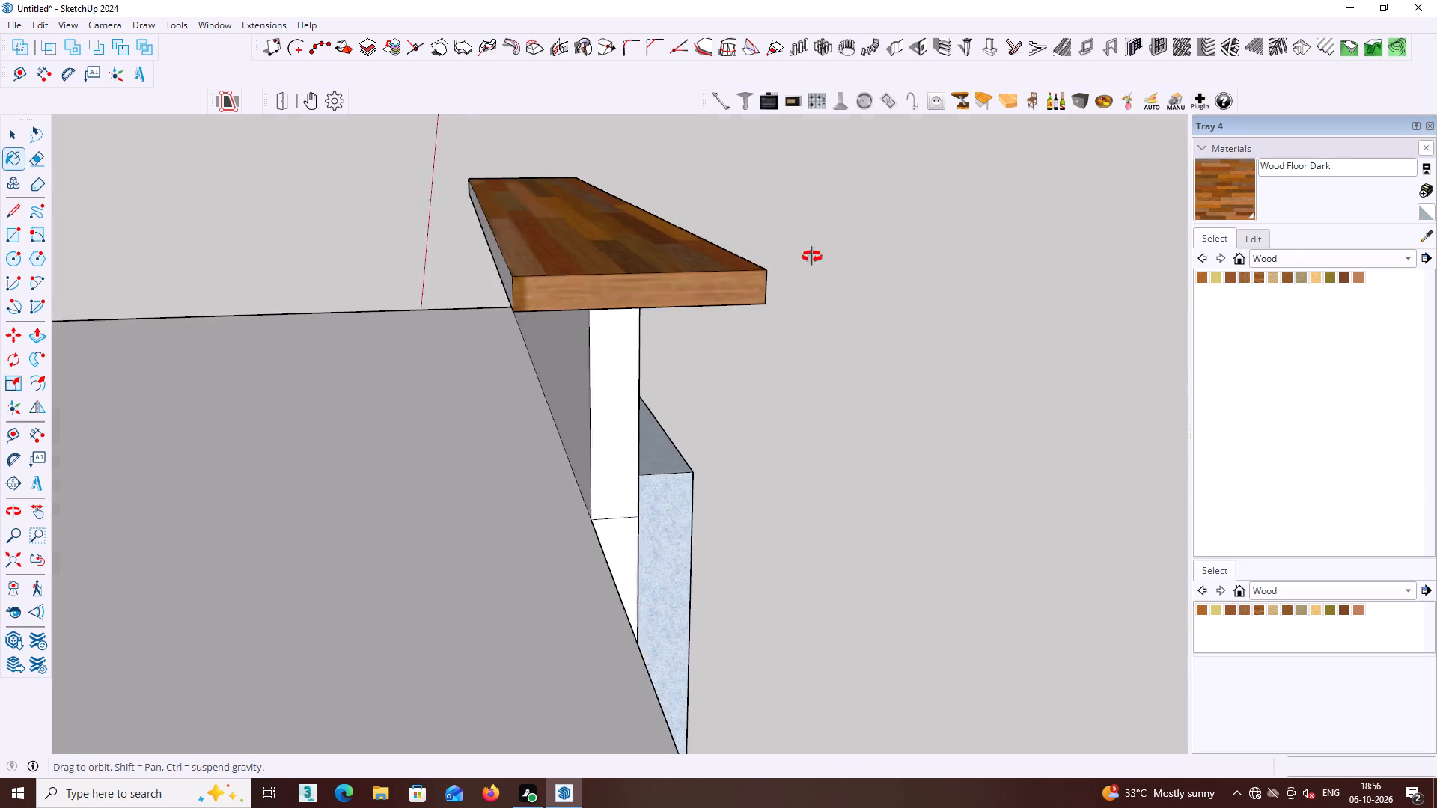
pyautogui.moveTo(812, 257); pyautogui.dragTo(876, 248, button='middle')
pyautogui.click(660, 271)
# Paint the canopy slab's remaining end edge, on the side of the brown slatted column, with Wood Floor Dark.
pyautogui.scroll(-2, 661, 269)
pyautogui.middleClick(655, 262)
pyautogui.moveTo(564, 268); pyautogui.dragTo(577, 76, button='middle')
pyautogui.moveTo(576, 126); pyautogui.dragTo(564, 275, button='middle')
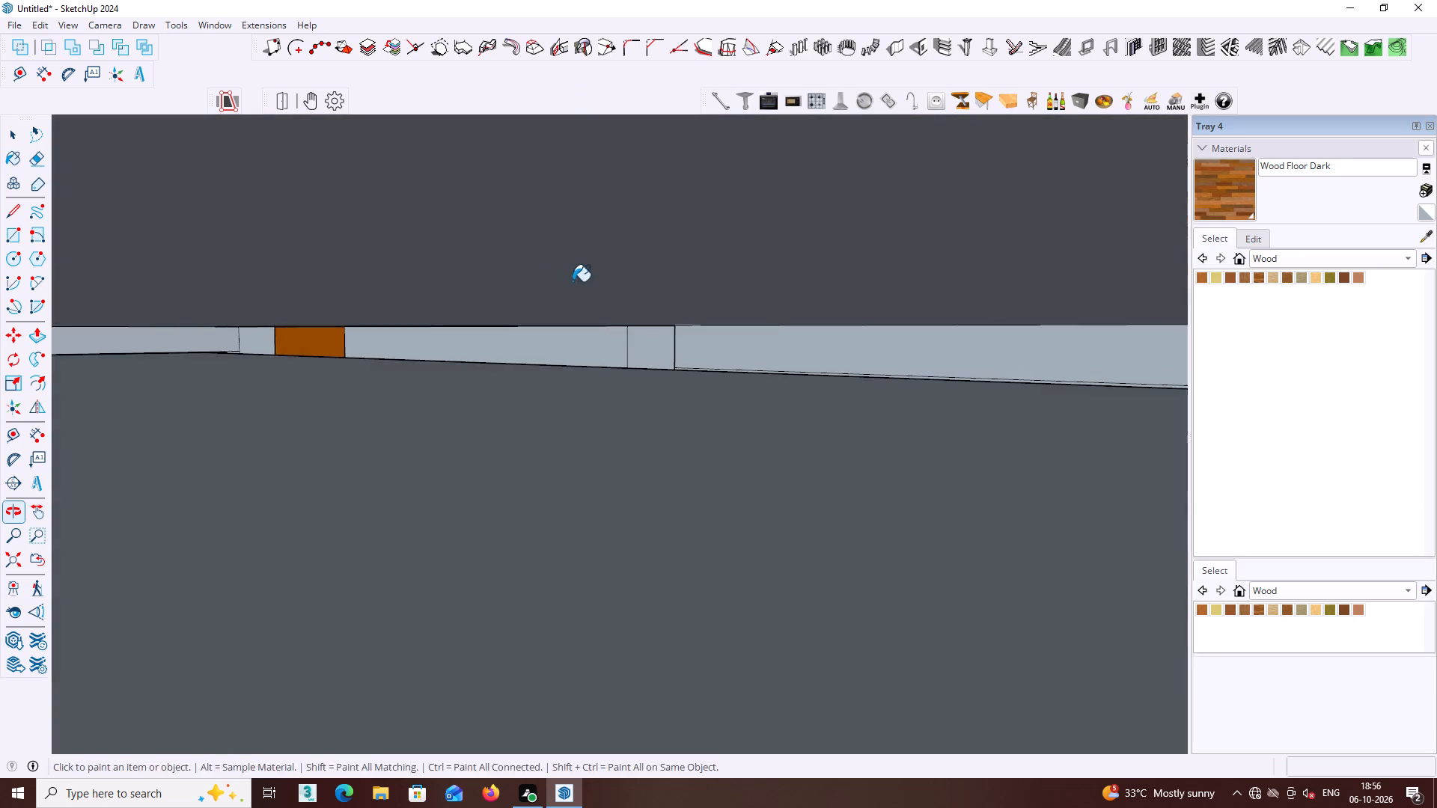
pyautogui.moveTo(566, 273); pyautogui.dragTo(563, 309, button='middle')
pyautogui.scroll(-7, 566, 273)
pyautogui.keyDown('shift'); pyautogui.moveTo(543, 297); pyautogui.dragTo(546, 490, button='middle'); pyautogui.keyUp('shift')
pyautogui.moveTo(547, 291); pyautogui.dragTo(547, 288, button='middle')
pyautogui.scroll(-1, 547, 290)
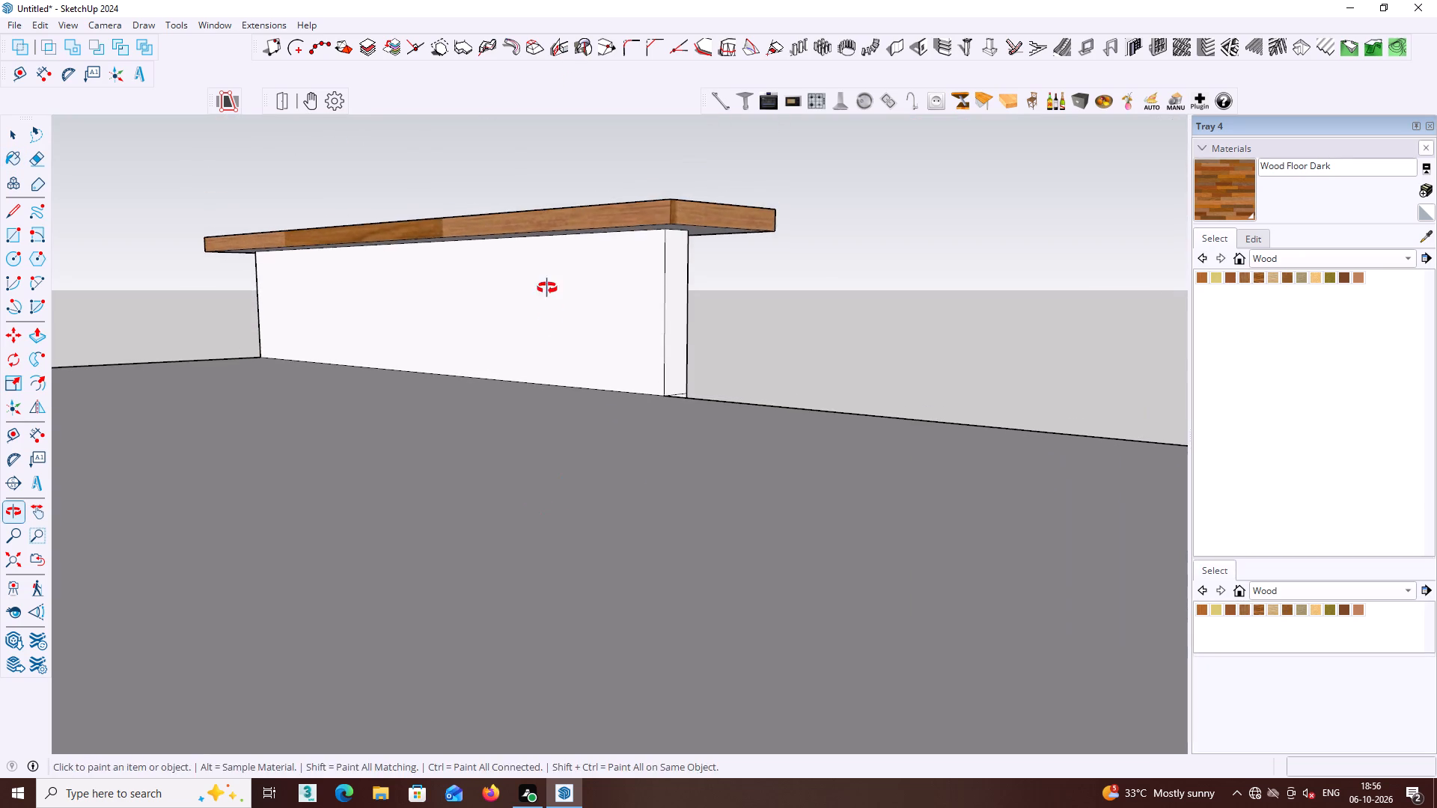
pyautogui.moveTo(547, 288); pyautogui.dragTo(558, 402, button='middle')
pyautogui.moveTo(561, 366); pyautogui.dragTo(545, 410, button='middle')
pyautogui.moveTo(419, 334); pyautogui.dragTo(808, 330, button='middle')
pyautogui.moveTo(249, 365); pyautogui.dragTo(548, 367, button='middle')
pyautogui.scroll(-1, 361, 364)
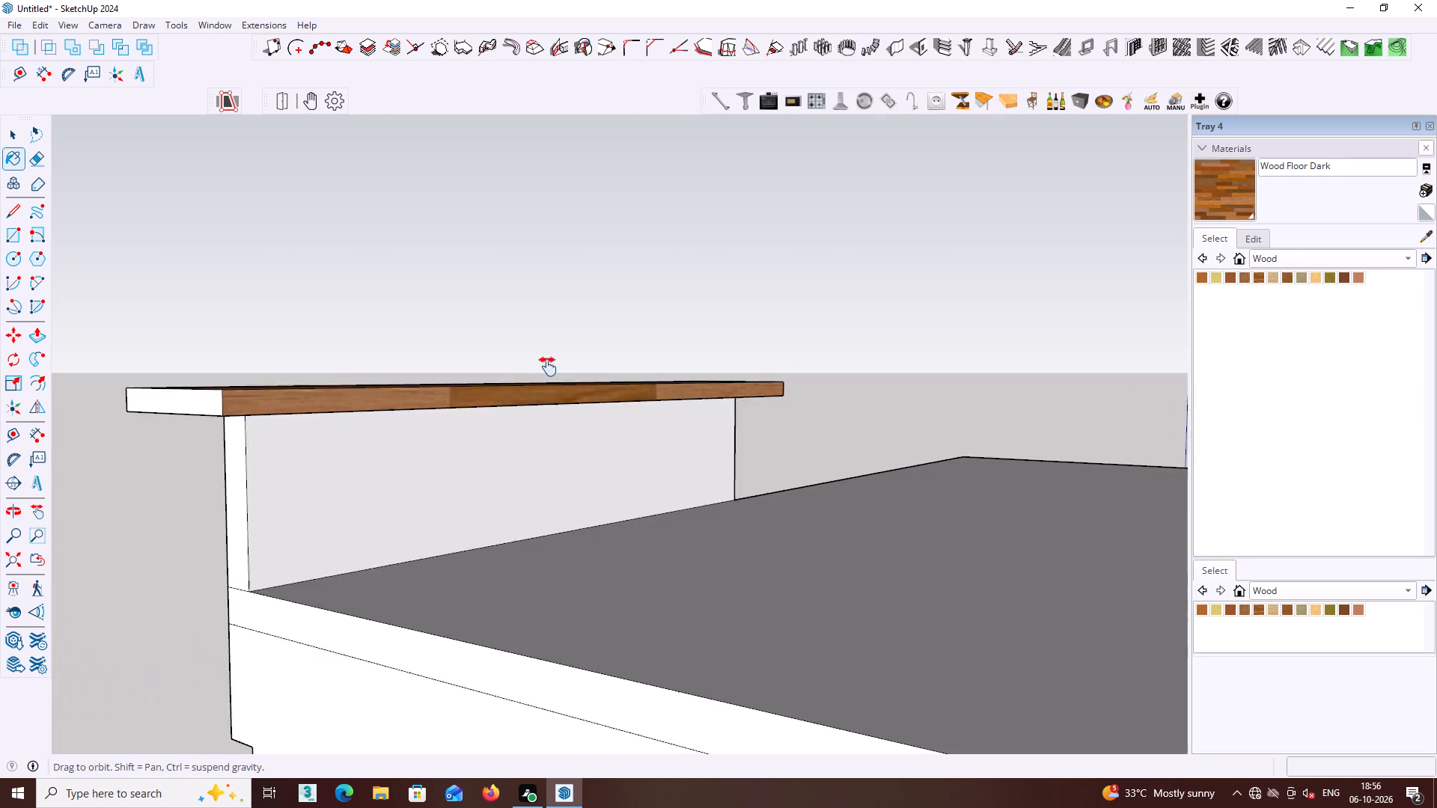
pyautogui.moveTo(548, 367); pyautogui.dragTo(545, 365, button='middle')
pyautogui.keyDown('shift'); pyautogui.moveTo(302, 378); pyautogui.dragTo(440, 358, button='middle'); pyautogui.keyUp('shift')
pyautogui.click(347, 385)
# Paint the underside of the canopy slab with Wood Floor Dark.
pyautogui.moveTo(365, 376); pyautogui.dragTo(365, 248, button='middle')
pyautogui.click(373, 239)
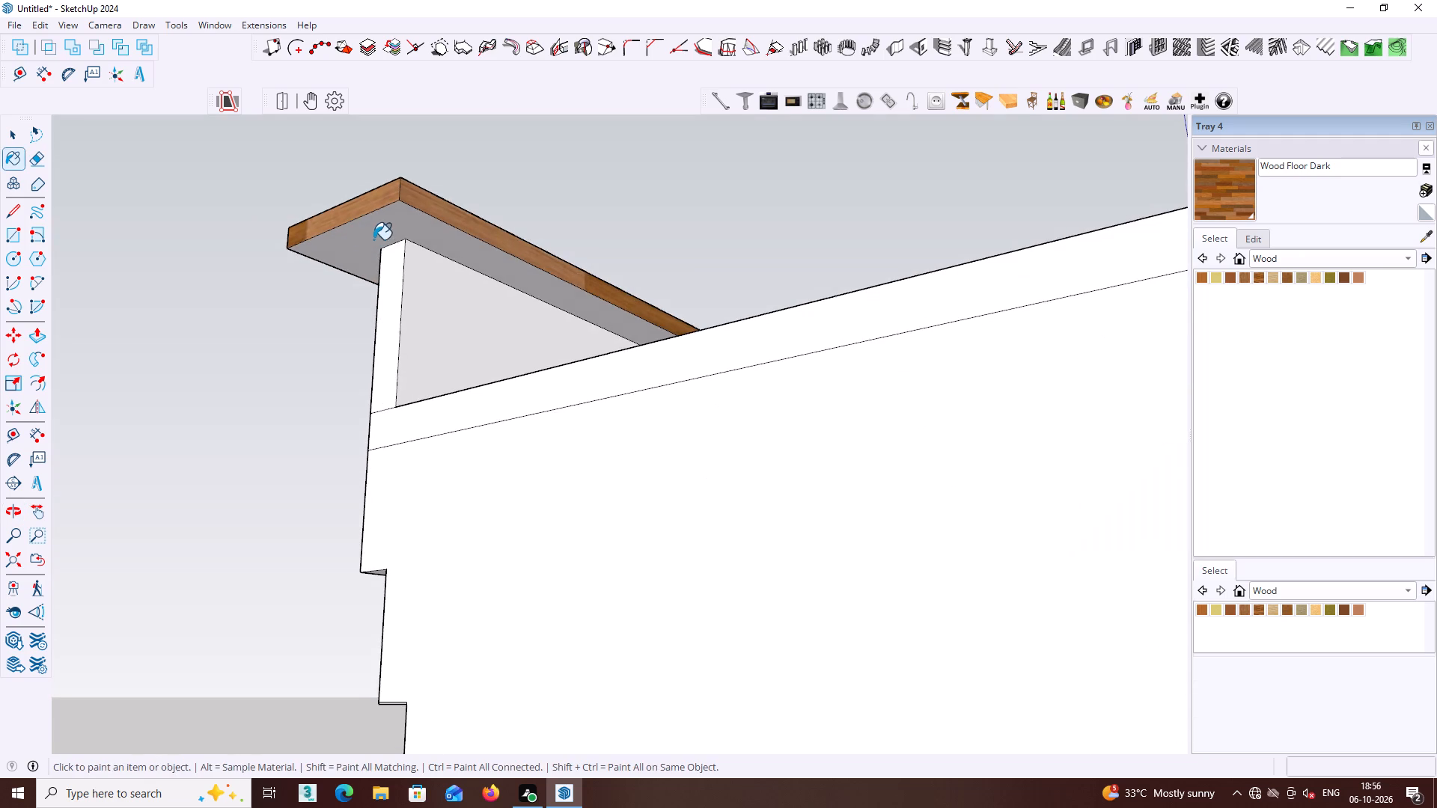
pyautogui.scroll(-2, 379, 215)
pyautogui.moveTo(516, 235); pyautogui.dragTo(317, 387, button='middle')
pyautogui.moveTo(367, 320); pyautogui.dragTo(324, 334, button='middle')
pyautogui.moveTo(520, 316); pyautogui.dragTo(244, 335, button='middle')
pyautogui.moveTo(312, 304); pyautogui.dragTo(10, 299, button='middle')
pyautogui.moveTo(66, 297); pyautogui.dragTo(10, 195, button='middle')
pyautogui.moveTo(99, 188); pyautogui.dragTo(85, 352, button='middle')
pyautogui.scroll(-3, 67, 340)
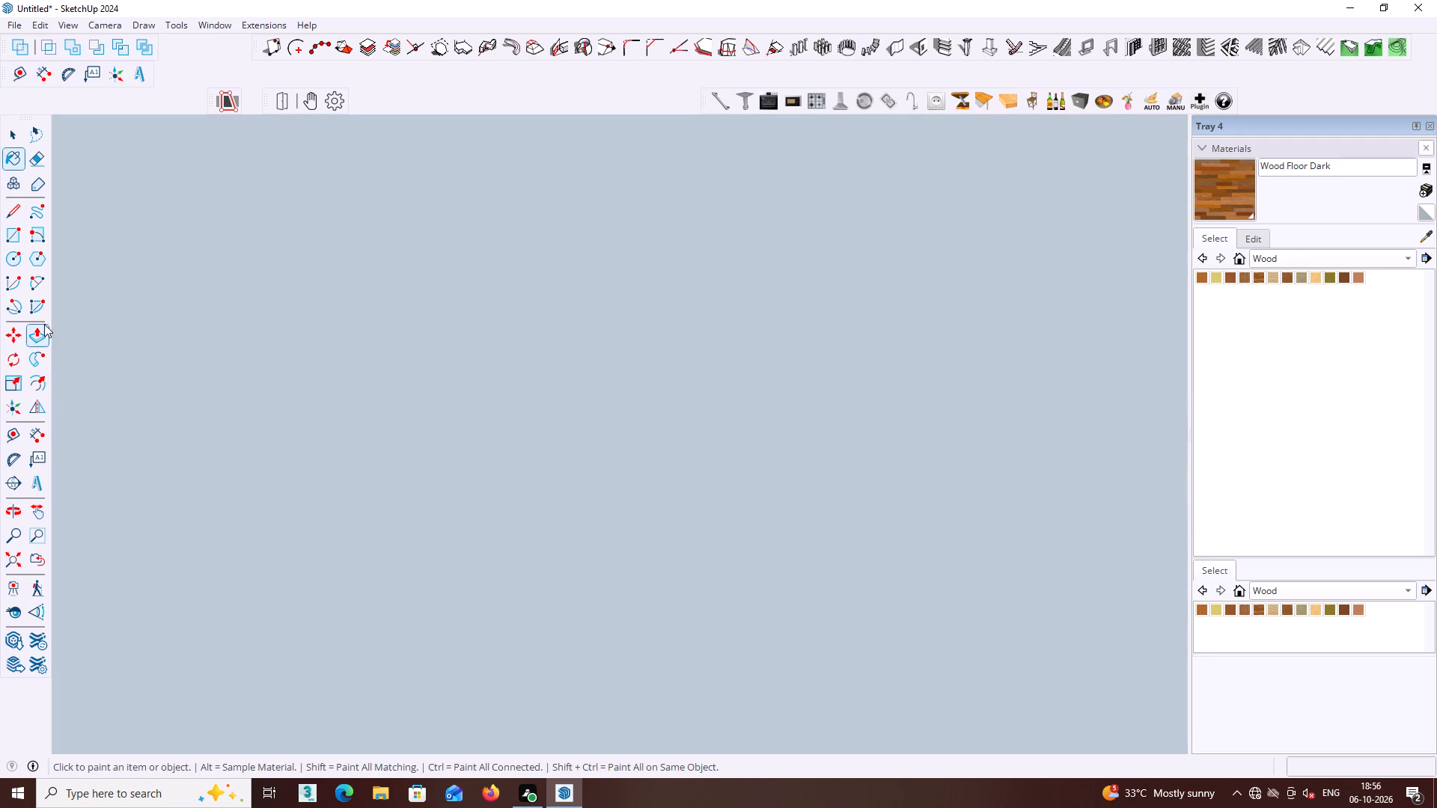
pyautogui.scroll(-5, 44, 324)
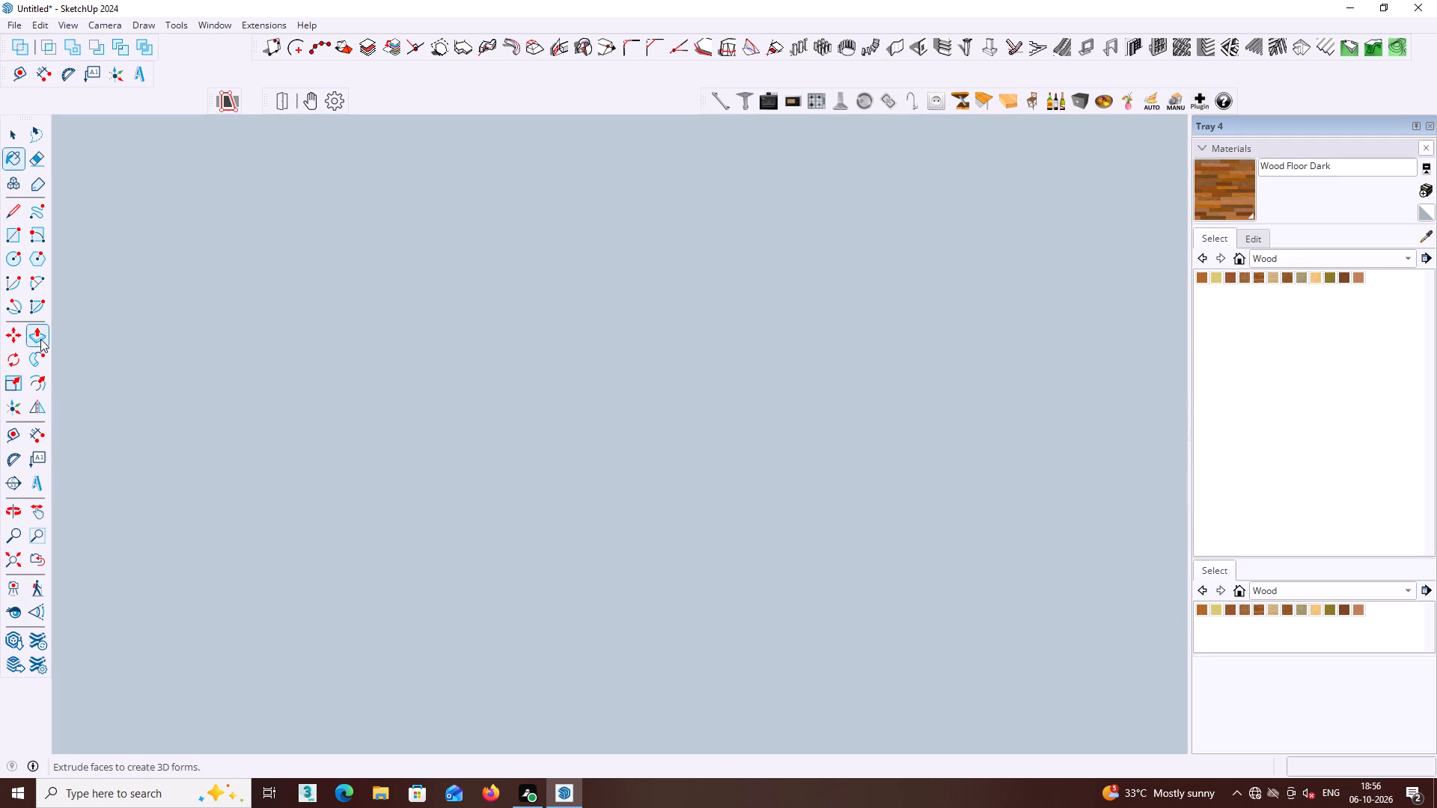
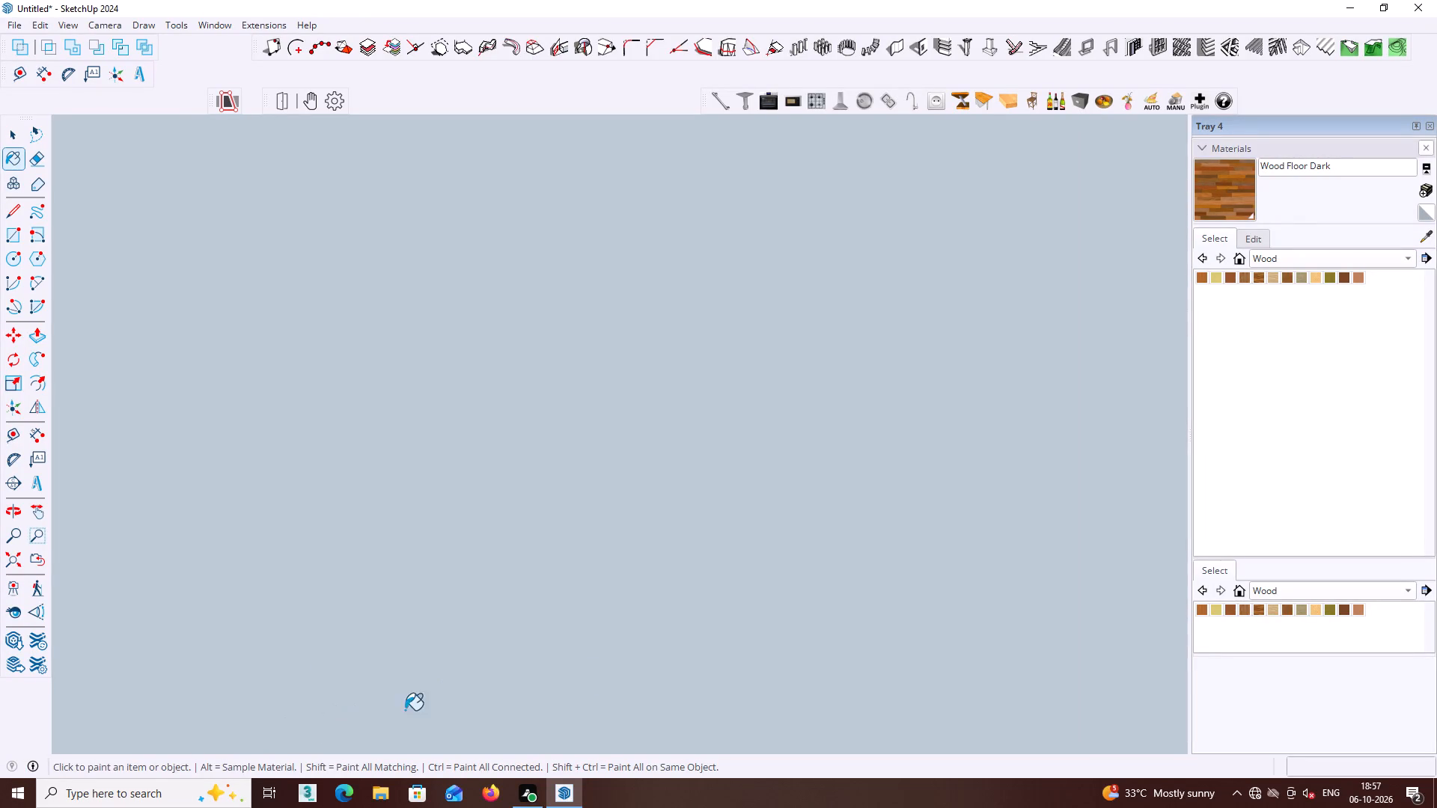
# Examine the whole house from the side and front to review the facade finishes and the red balcony frame.
pyautogui.scroll(-14, 367, 613)
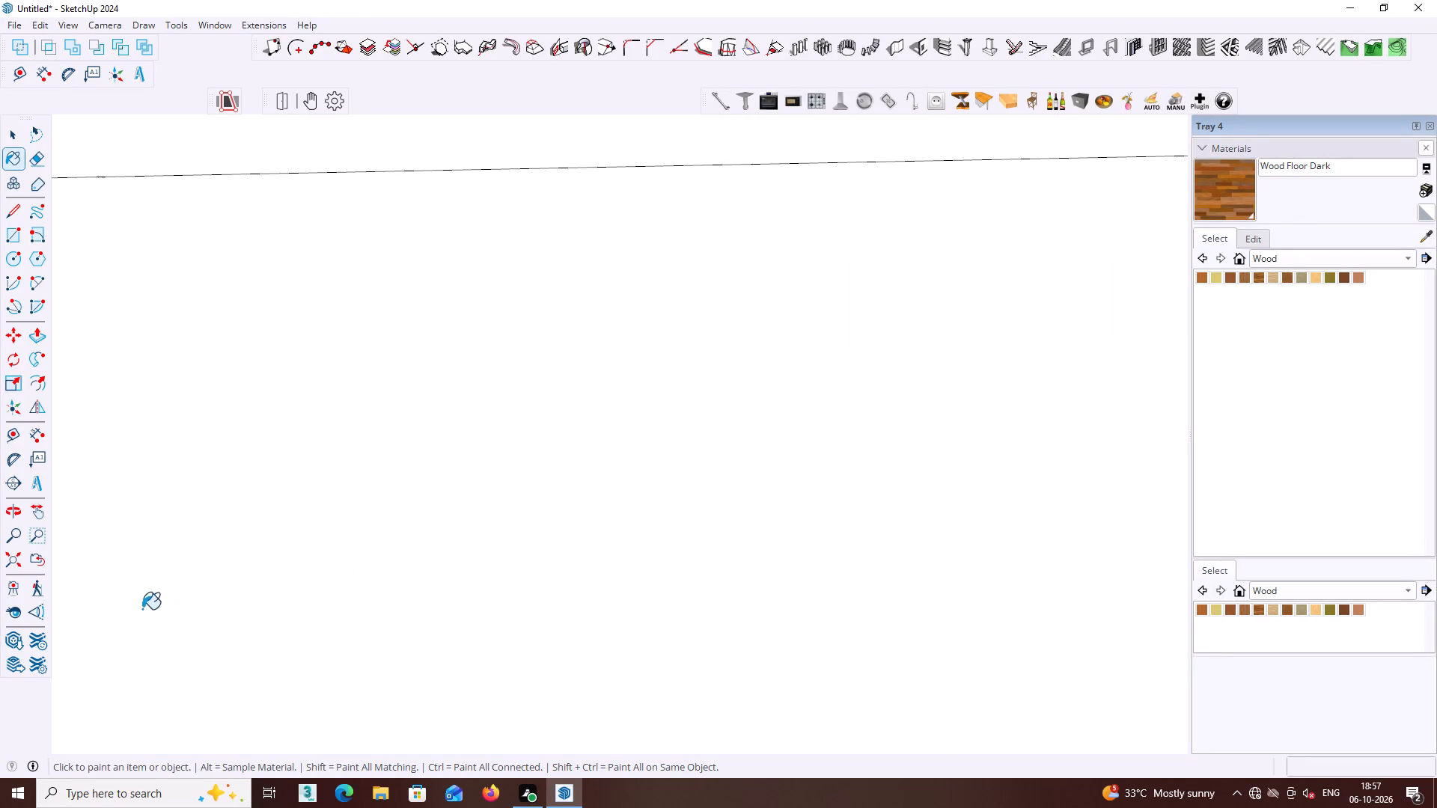
pyautogui.press('space')
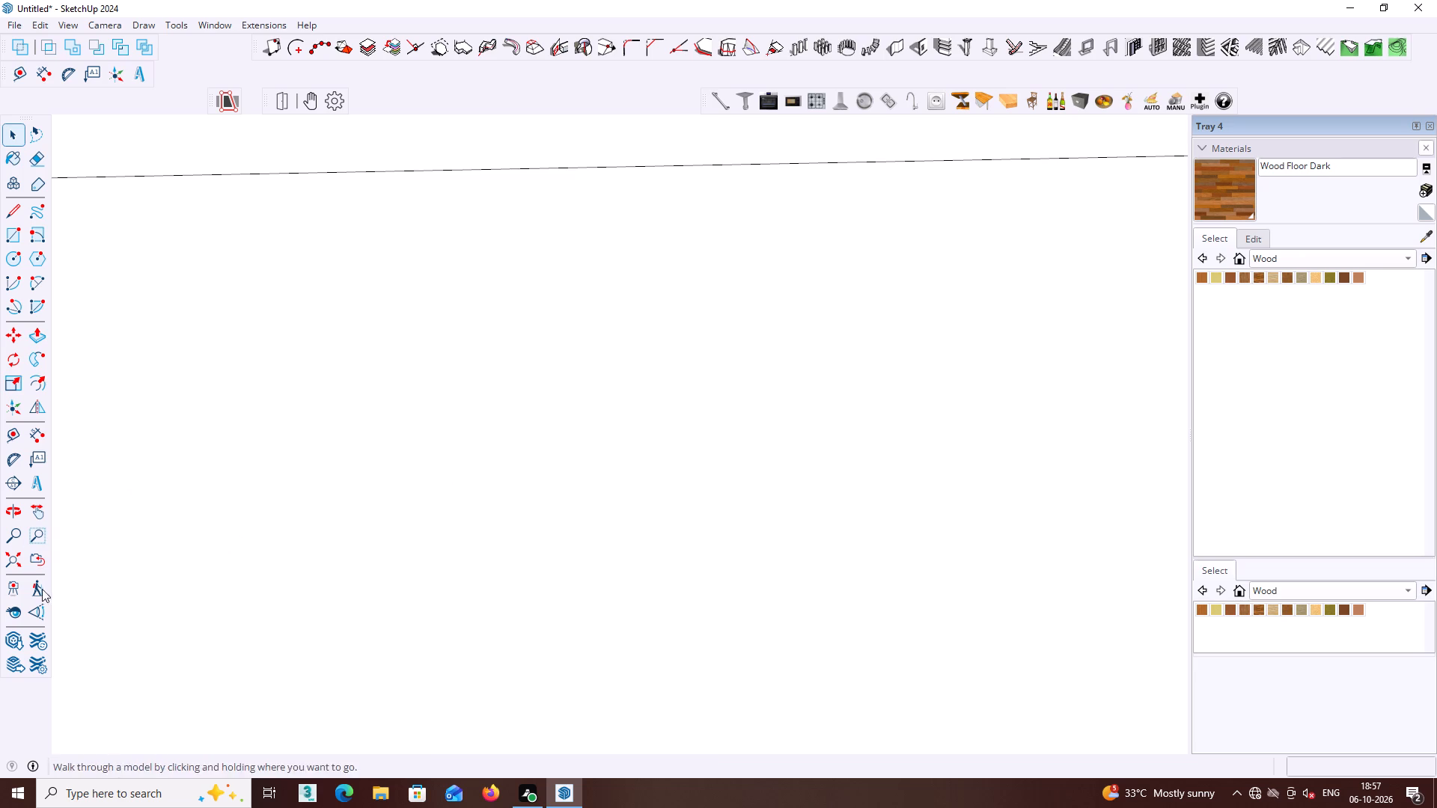
pyautogui.click(15, 565)
pyautogui.scroll(-4, 200, 527)
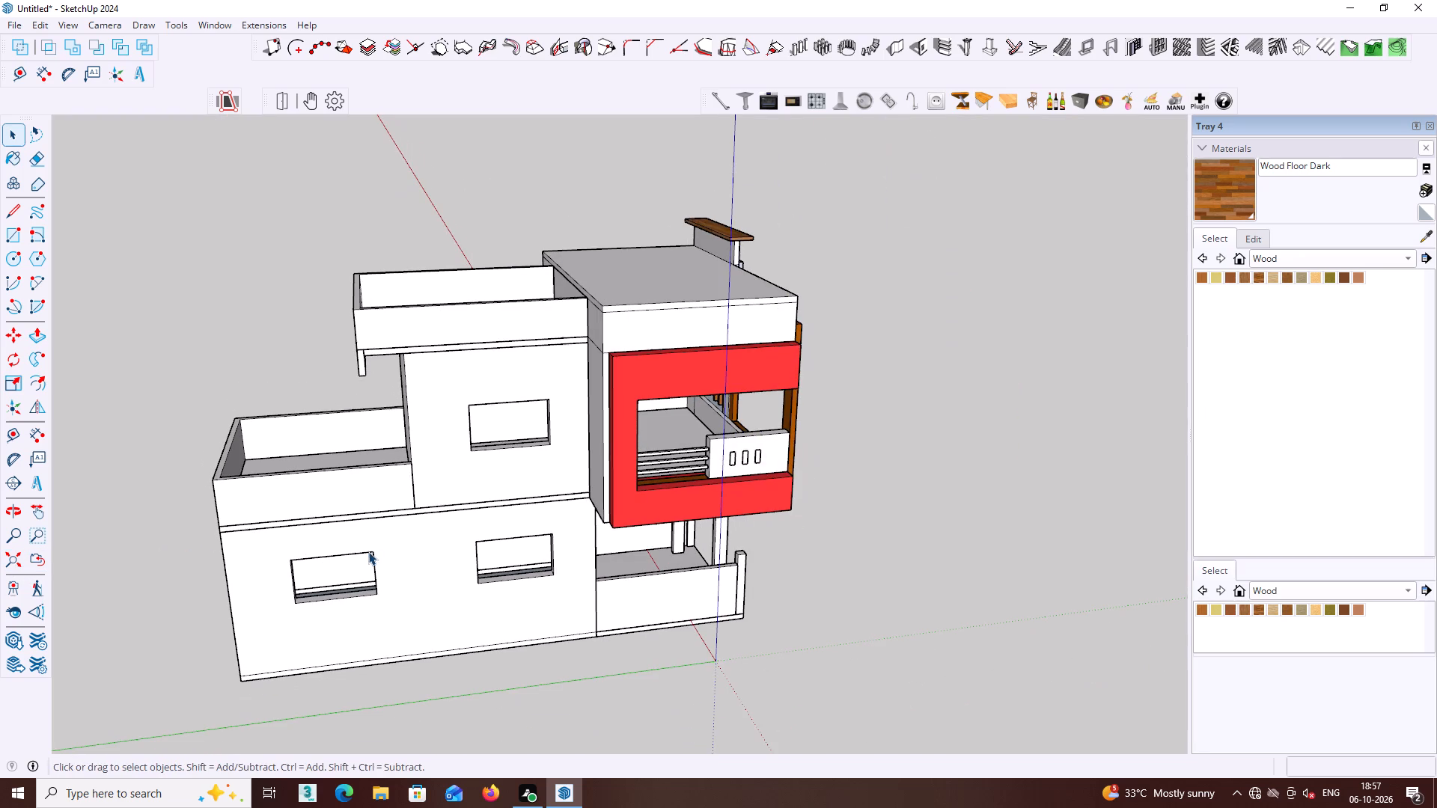
pyautogui.moveTo(553, 451); pyautogui.dragTo(641, 440, button='middle')
pyautogui.scroll(-1, 599, 447)
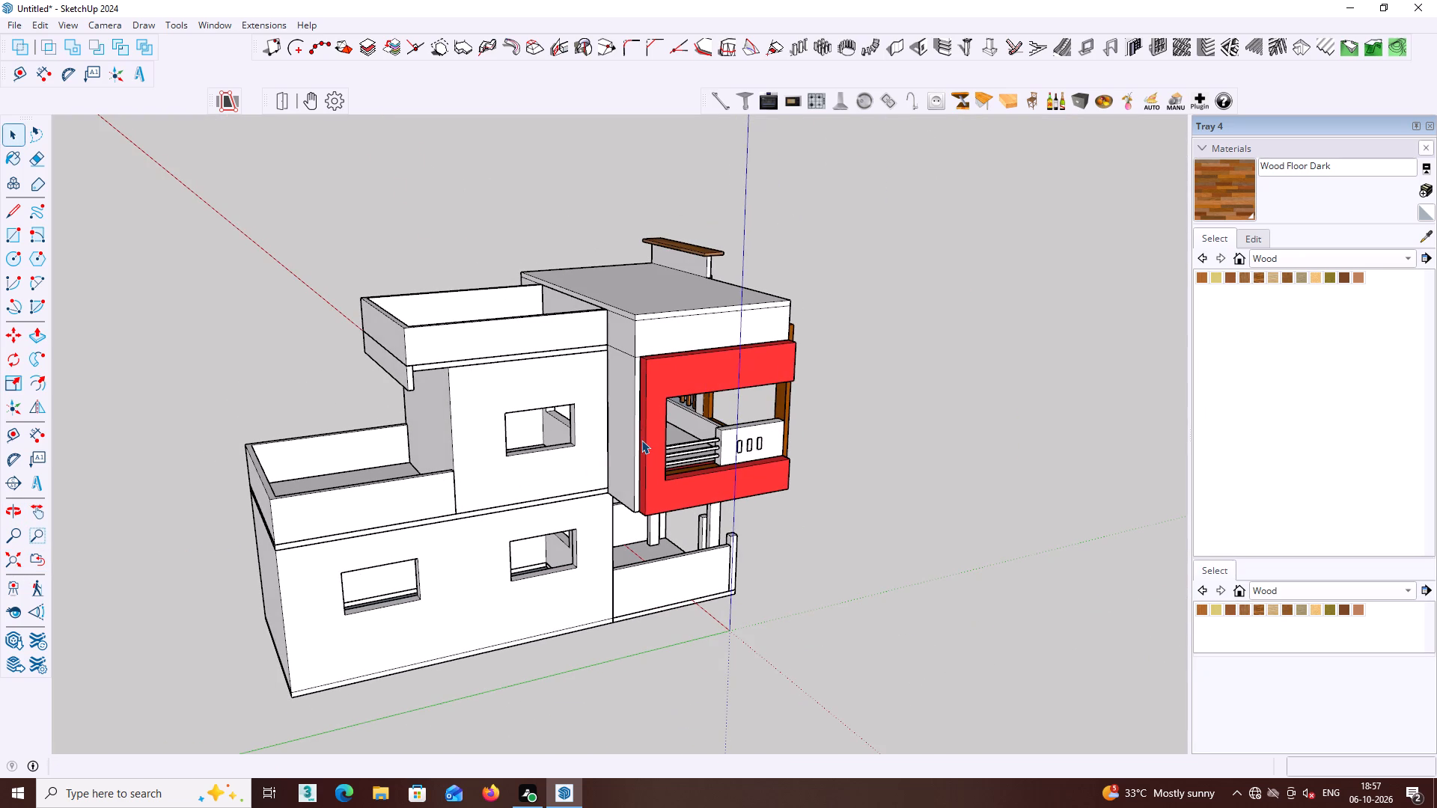
pyautogui.keyDown('shift'); pyautogui.moveTo(632, 455); pyautogui.dragTo(418, 471, button='middle'); pyautogui.keyUp('shift')
pyautogui.moveTo(586, 434); pyautogui.dragTo(403, 462, button='middle')
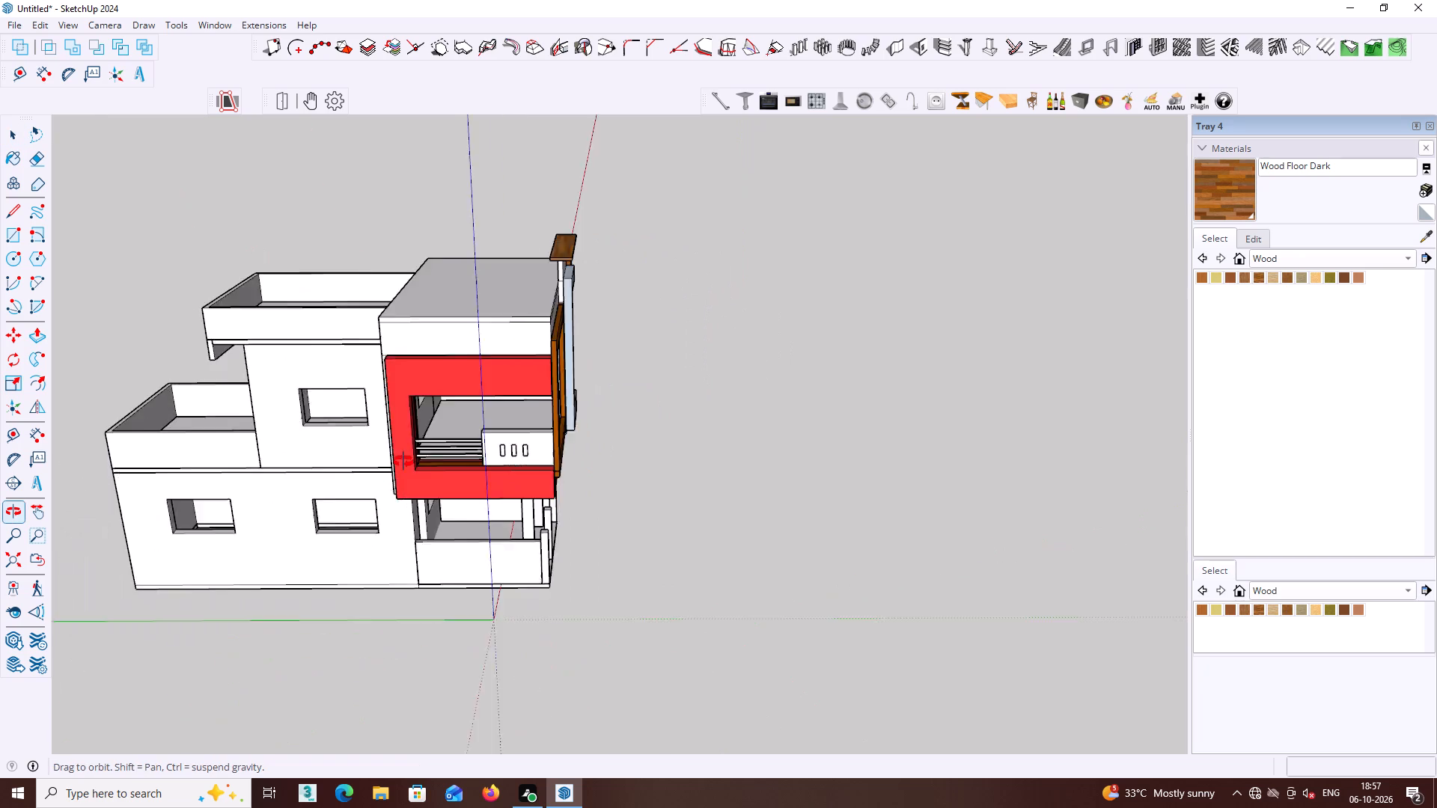
pyautogui.moveTo(403, 462); pyautogui.dragTo(135, 484, button='middle')
pyautogui.moveTo(542, 355); pyautogui.dragTo(440, 359, button='middle')
pyautogui.moveTo(597, 316); pyautogui.dragTo(430, 340, button='middle')
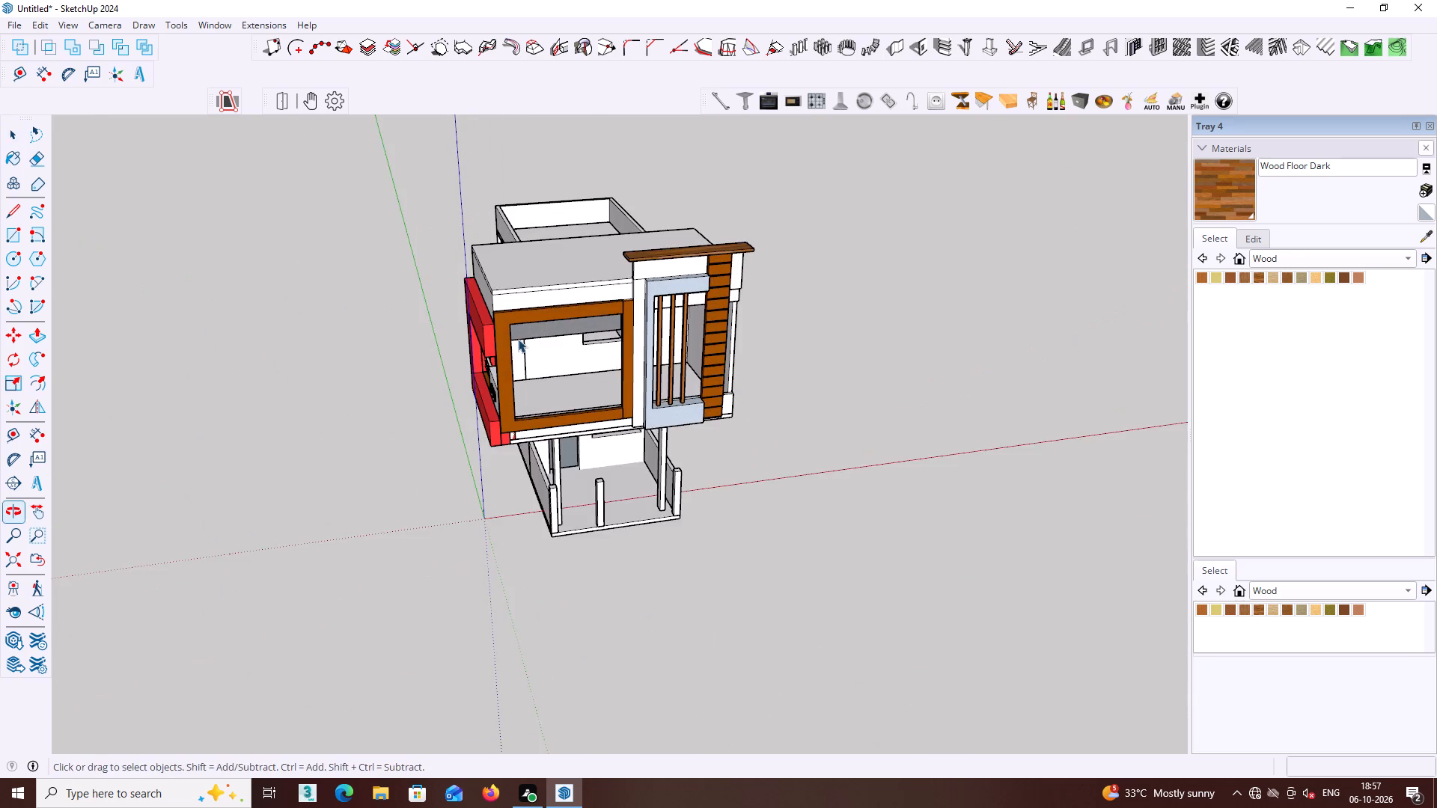
pyautogui.scroll(3, 518, 336)
pyautogui.moveTo(528, 337); pyautogui.dragTo(506, 319, button='middle')
pyautogui.scroll(3, 500, 310)
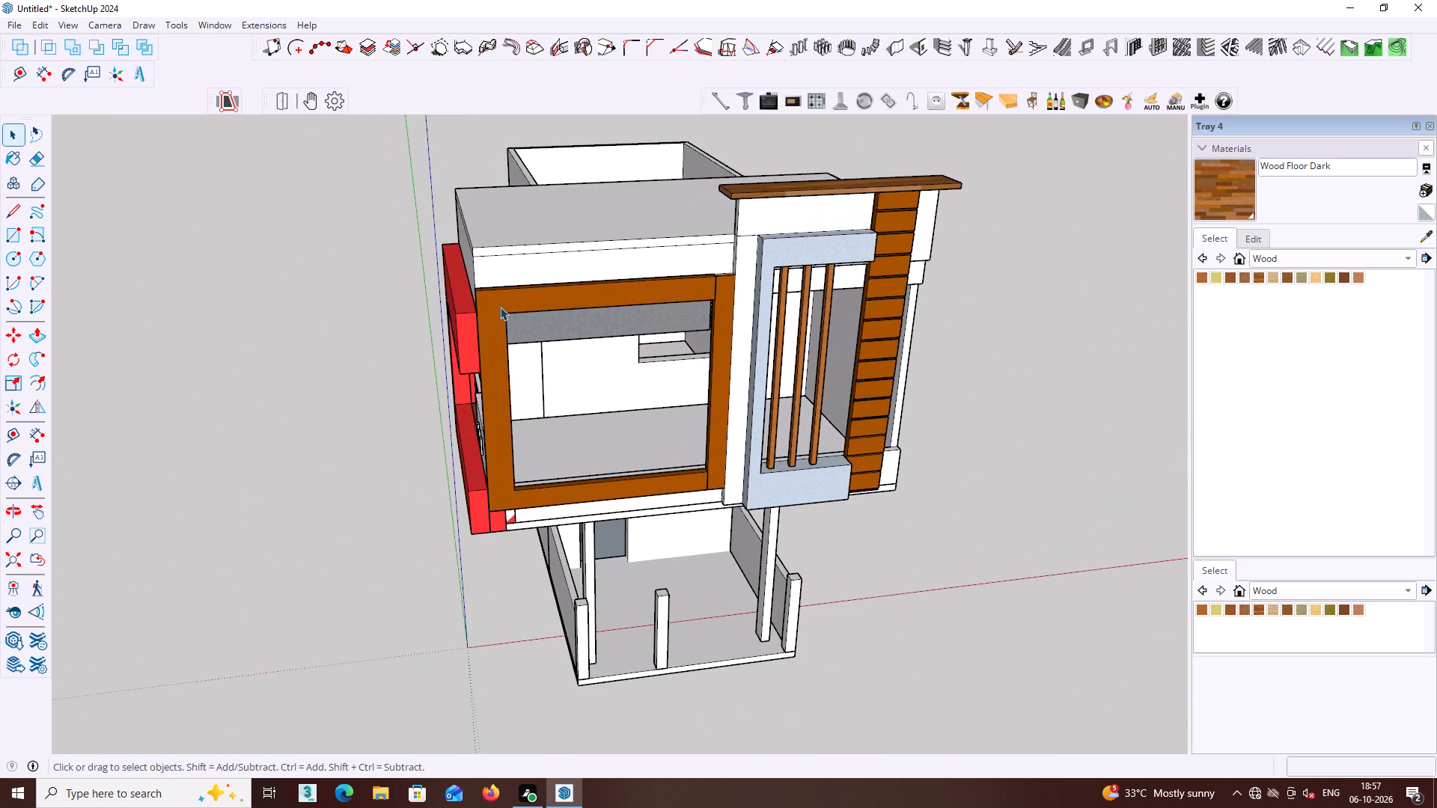
pyautogui.moveTo(483, 296); pyautogui.dragTo(489, 296, button='middle')
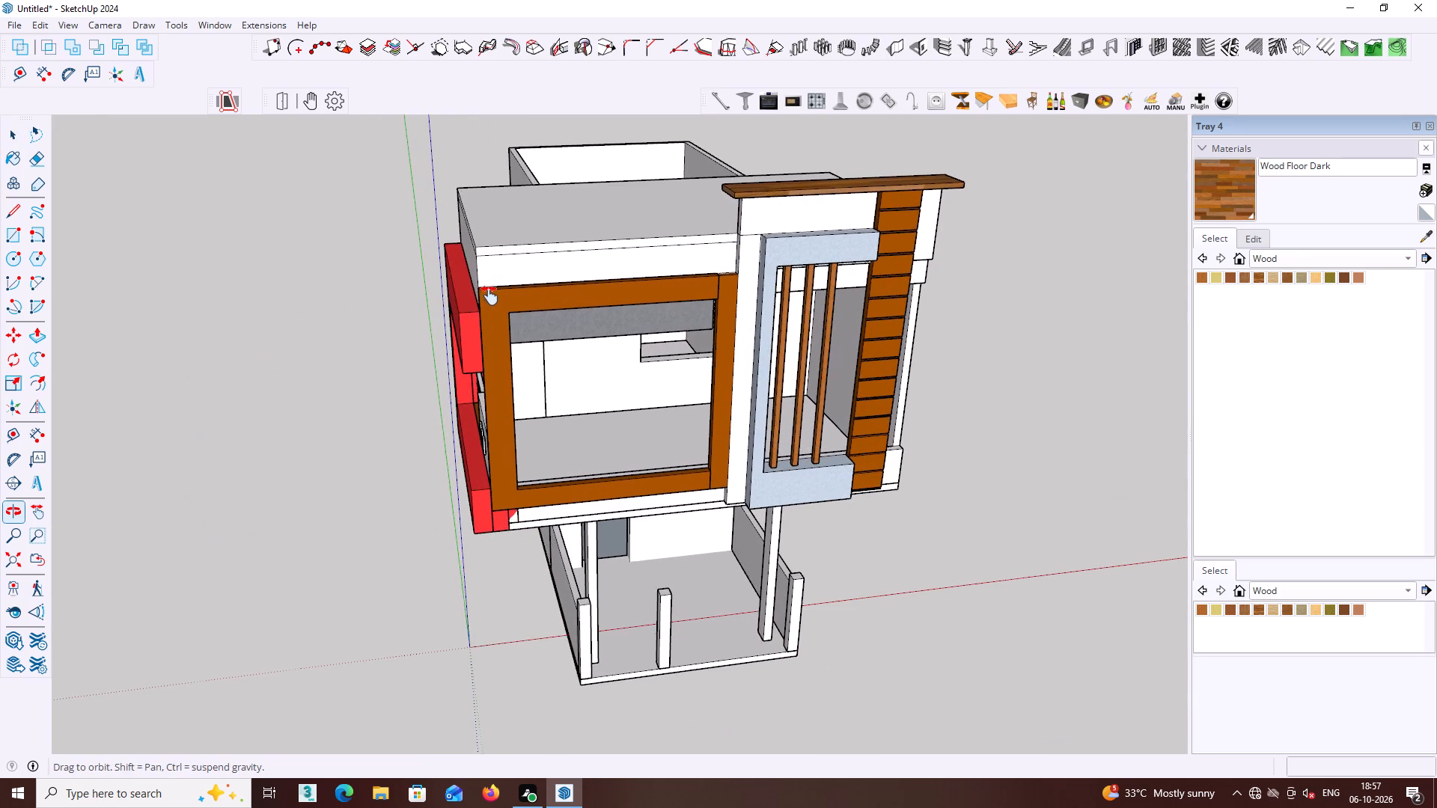
pyautogui.moveTo(489, 296); pyautogui.dragTo(518, 305, button='middle')
pyautogui.moveTo(531, 345); pyautogui.dragTo(499, 300, button='middle')
pyautogui.moveTo(562, 352); pyautogui.dragTo(506, 245, button='middle')
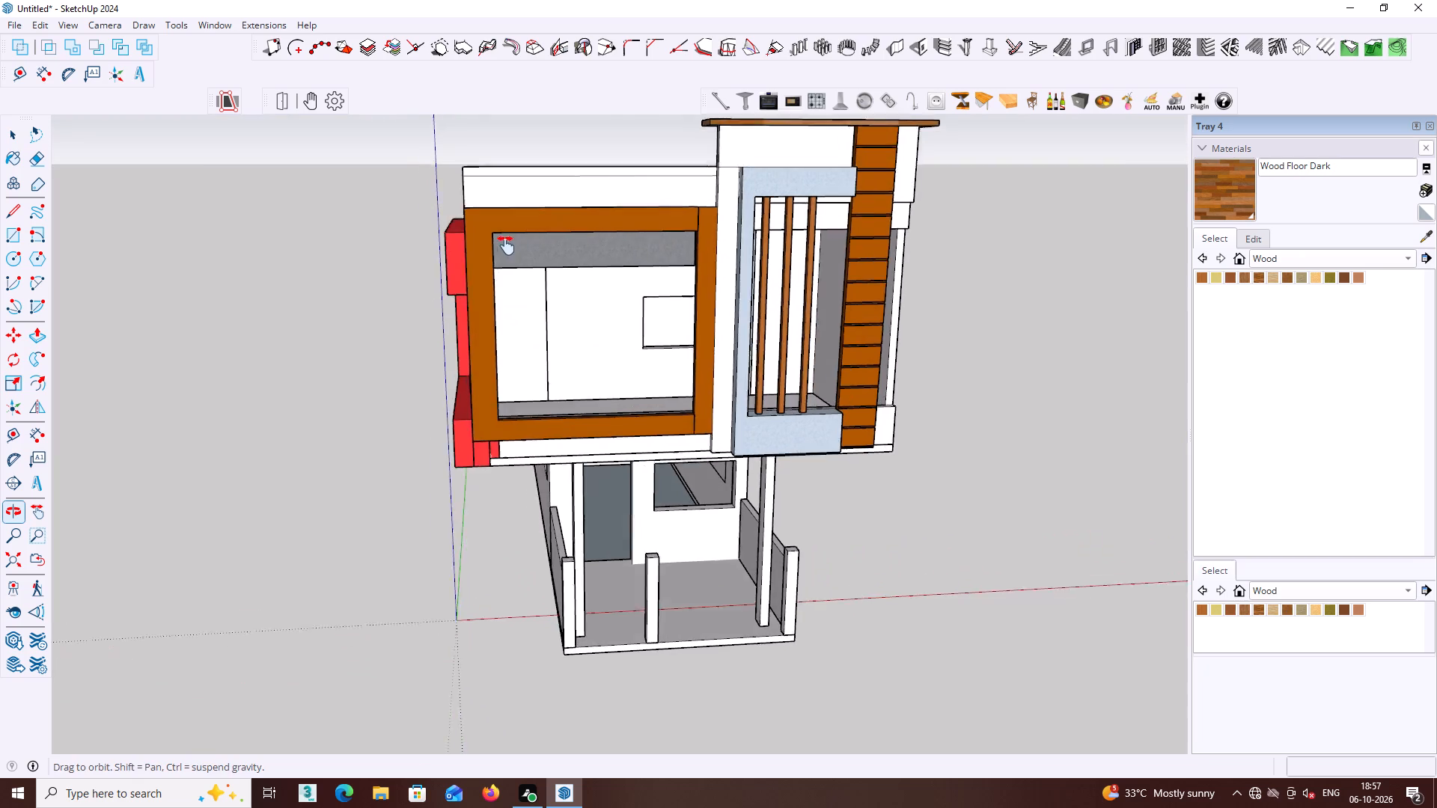
pyautogui.moveTo(506, 245); pyautogui.dragTo(483, 224, button='middle')
pyautogui.moveTo(622, 281); pyautogui.dragTo(669, 414, button='middle')
pyautogui.moveTo(671, 403); pyautogui.dragTo(748, 436, button='middle')
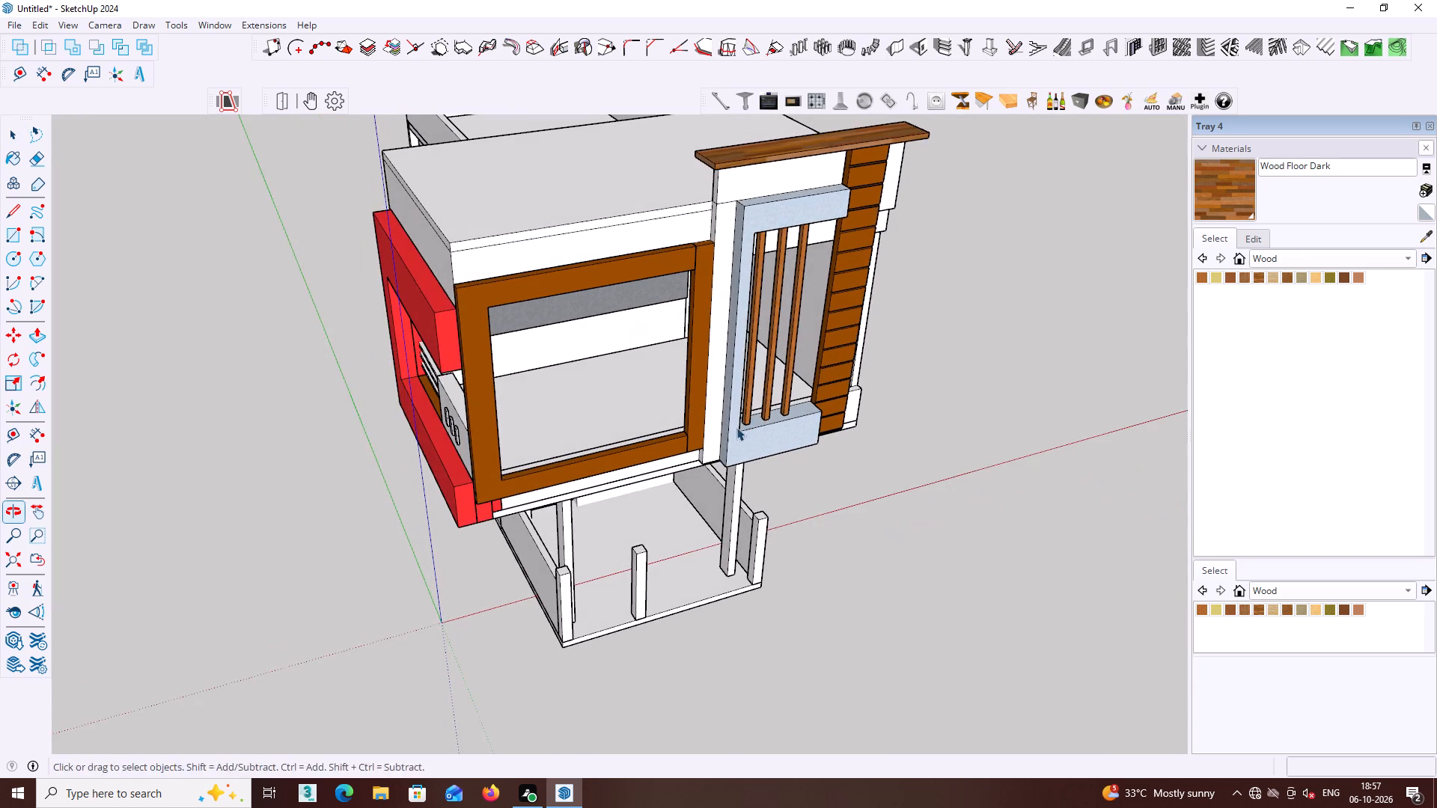
pyautogui.moveTo(734, 426); pyautogui.dragTo(791, 417, button='middle')
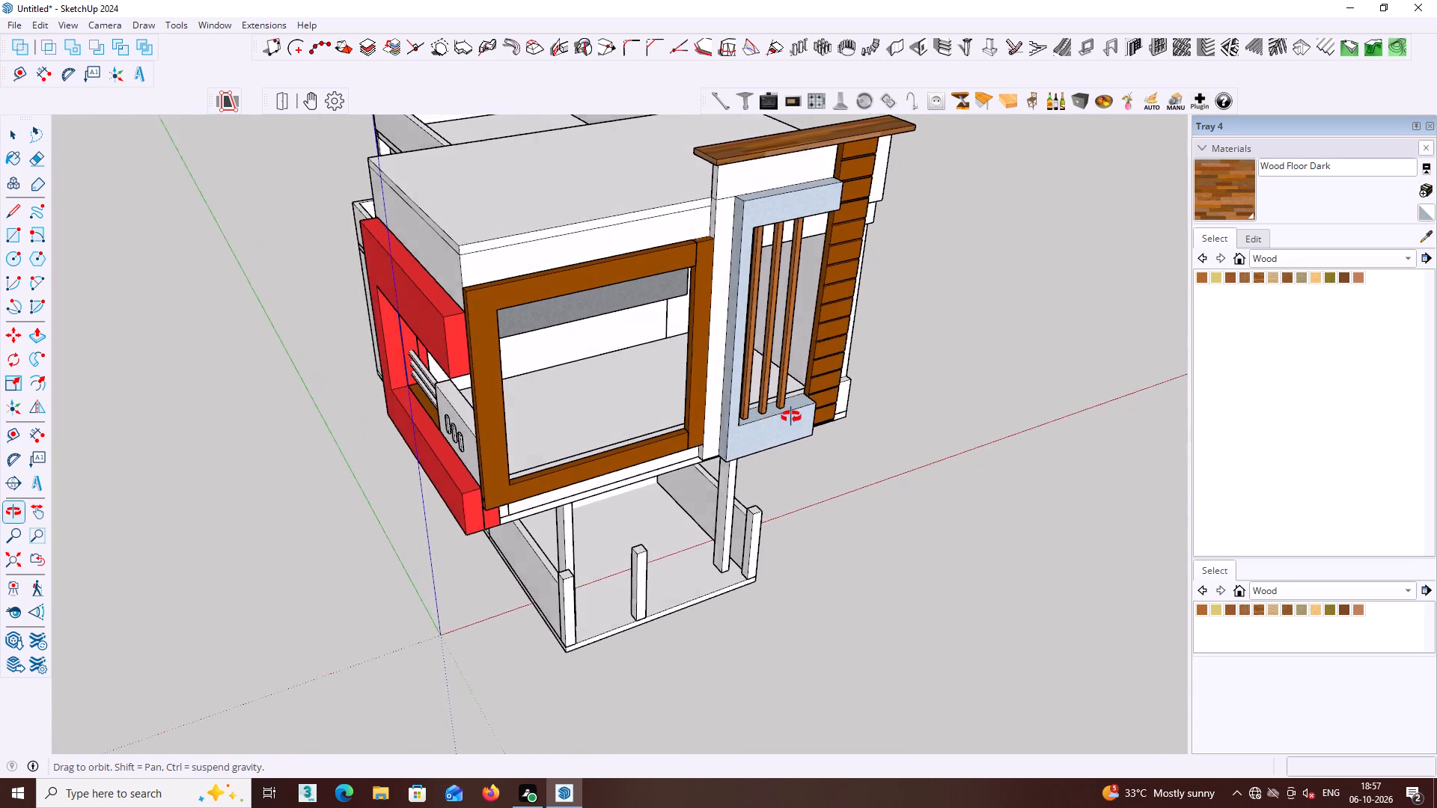
pyautogui.moveTo(791, 417); pyautogui.dragTo(803, 412, button='middle')
pyautogui.moveTo(802, 403); pyautogui.dragTo(821, 388, button='middle')
pyautogui.moveTo(782, 368); pyautogui.dragTo(799, 370, button='middle')
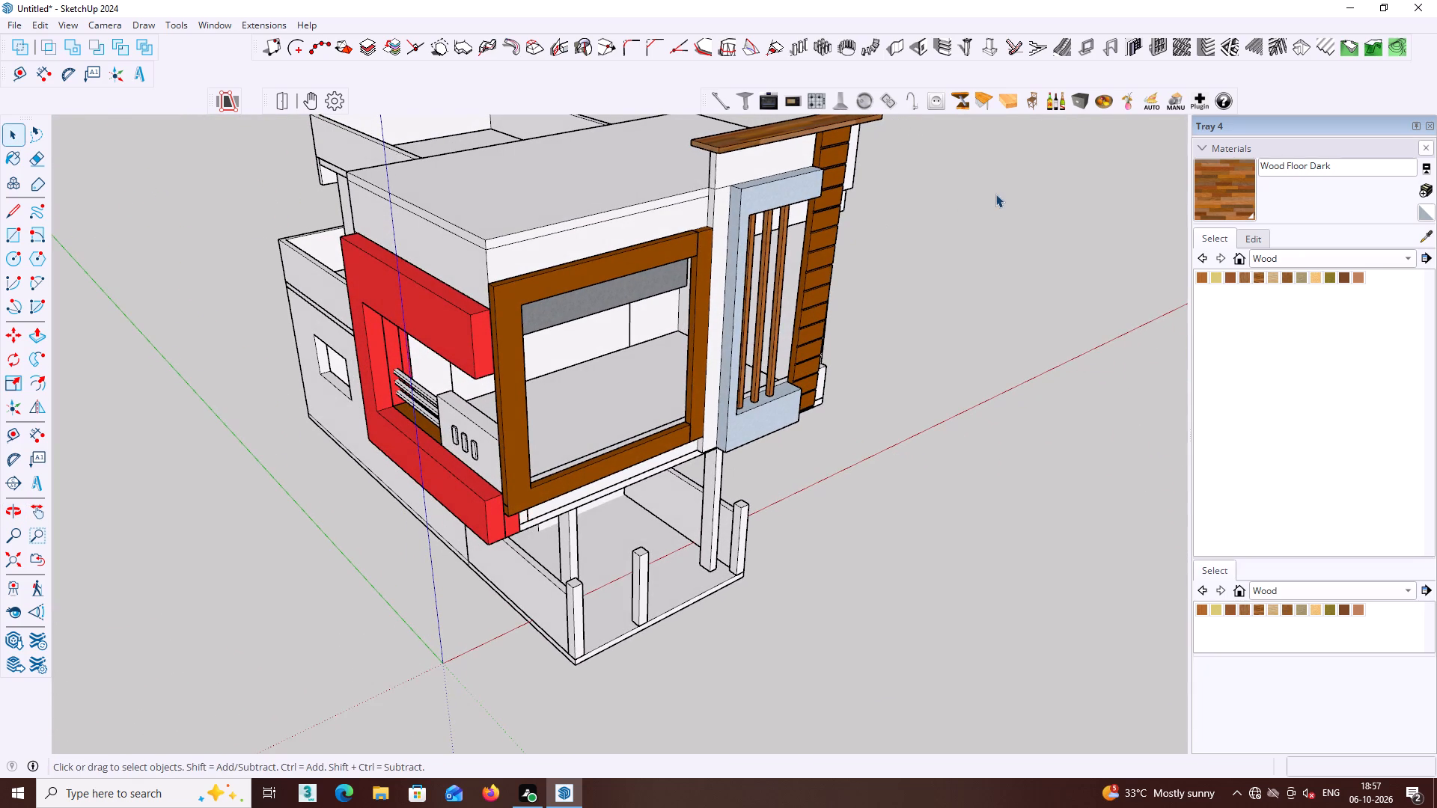
# Sample Terrazzo Light Blue from the frame around the vertical bars and paint the red side balcony frame with it.
pyautogui.click(1424, 236)
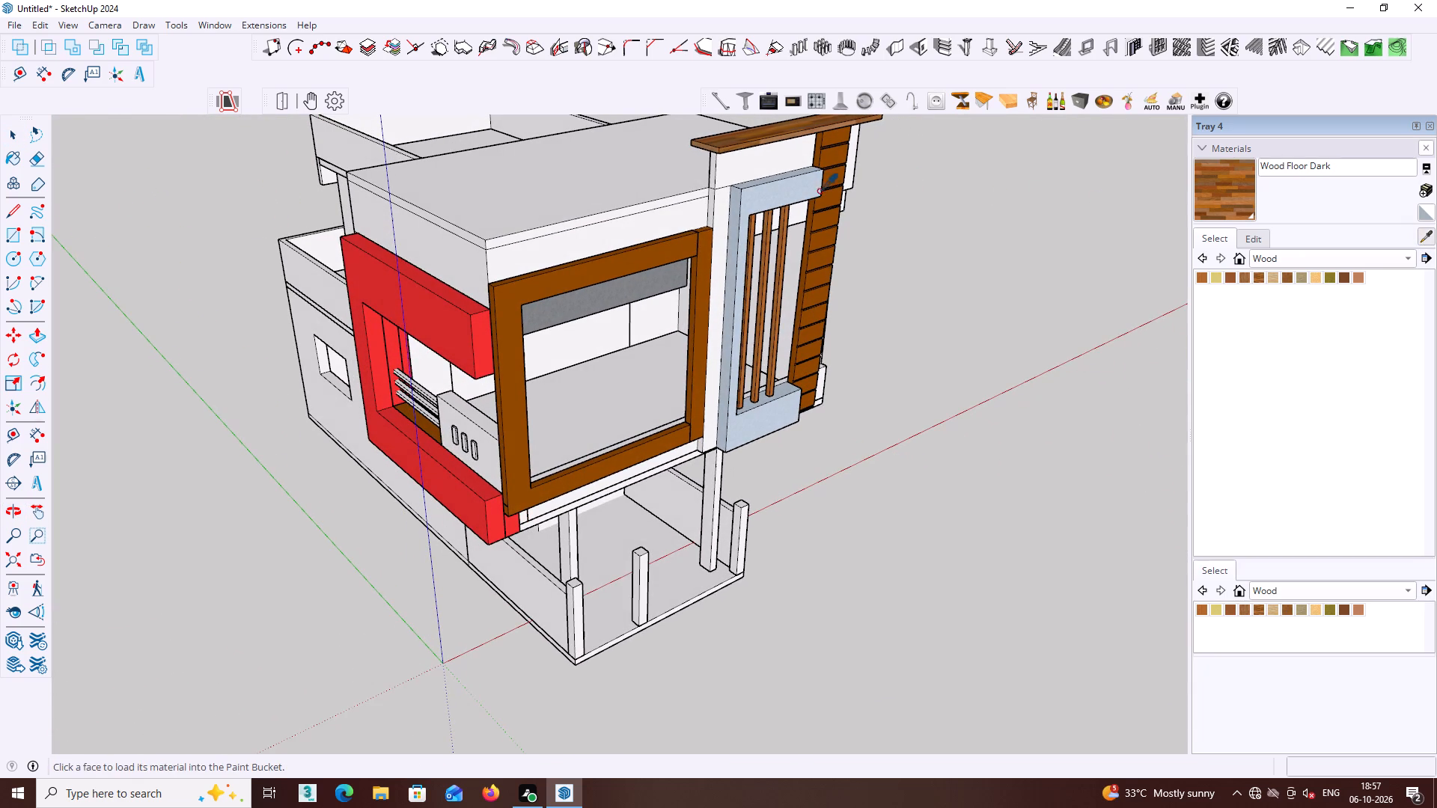
pyautogui.click(769, 200)
pyautogui.moveTo(656, 245); pyautogui.dragTo(951, 209, button='middle')
pyautogui.click(621, 320)
pyautogui.moveTo(617, 316); pyautogui.dragTo(369, 76, button='middle')
pyautogui.moveTo(512, 183); pyautogui.dragTo(329, 223, button='middle')
pyautogui.press('space')
# Examine the repainted balcony frame together with the front and side facades.
pyautogui.moveTo(665, 326); pyautogui.dragTo(660, 388, button='middle')
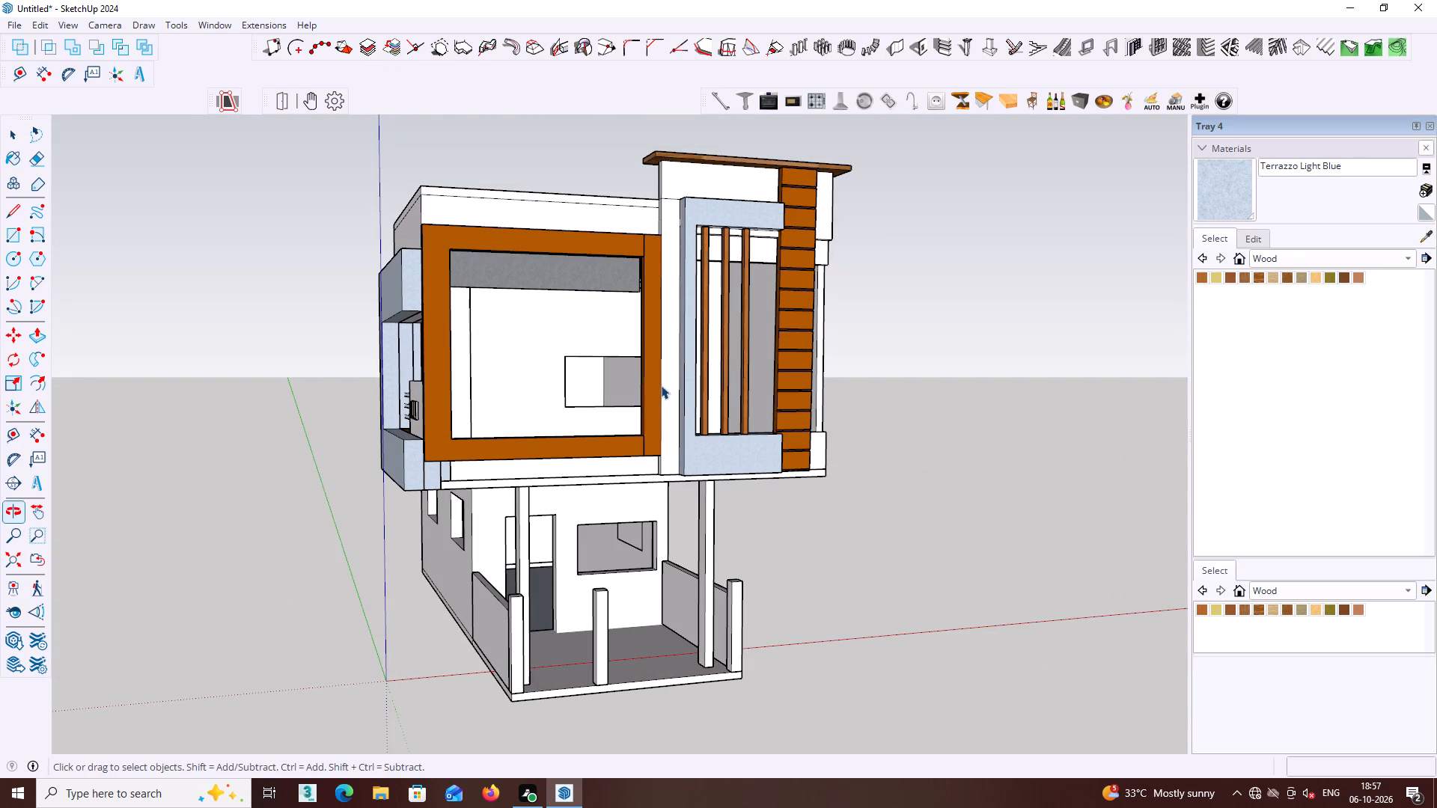
pyautogui.moveTo(623, 406); pyautogui.dragTo(611, 468, button='middle')
pyautogui.scroll(-3, 607, 462)
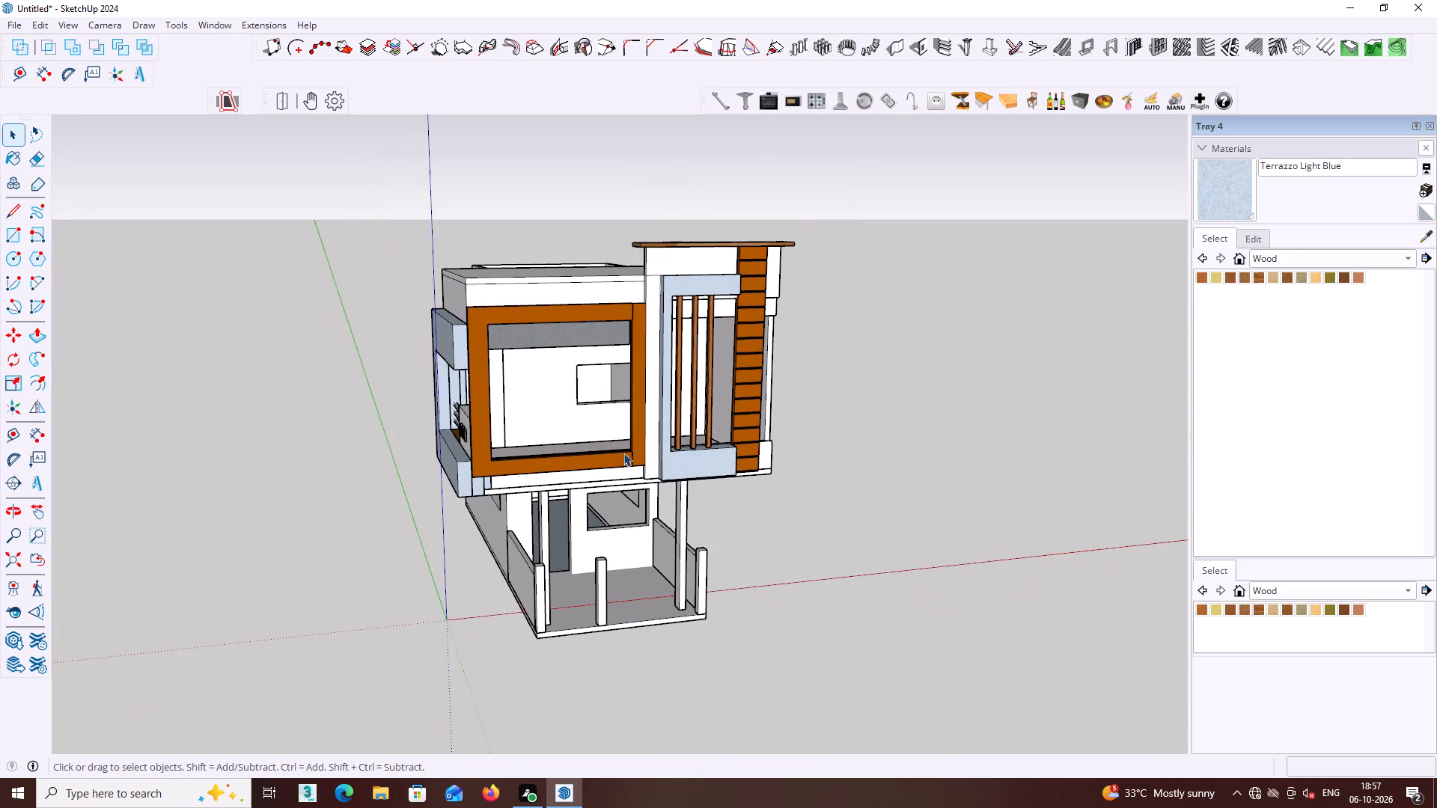
pyautogui.moveTo(734, 467); pyautogui.dragTo(590, 476, button='middle')
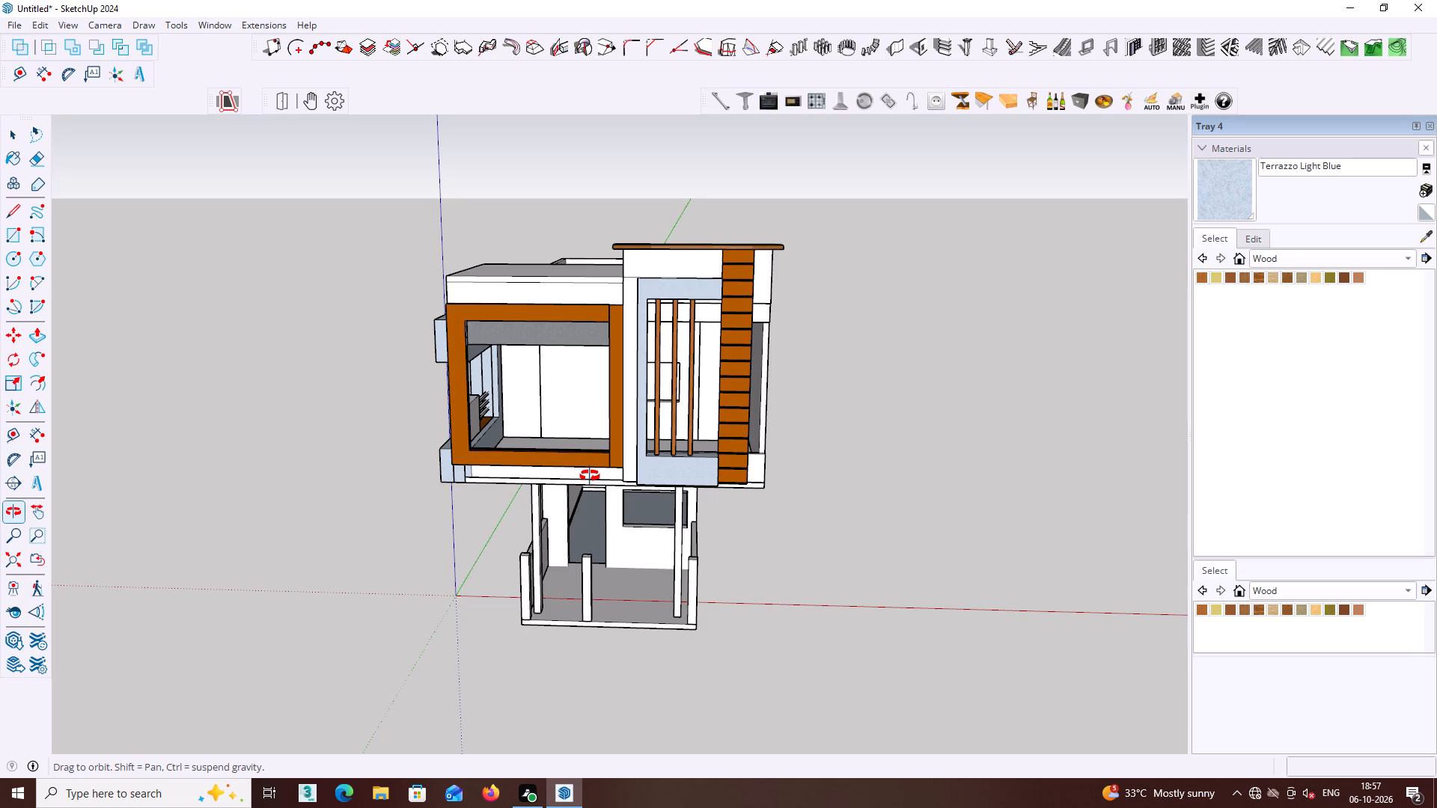
pyautogui.moveTo(590, 476); pyautogui.dragTo(613, 411, button='middle')
pyautogui.moveTo(595, 315); pyautogui.dragTo(683, 325, button='middle')
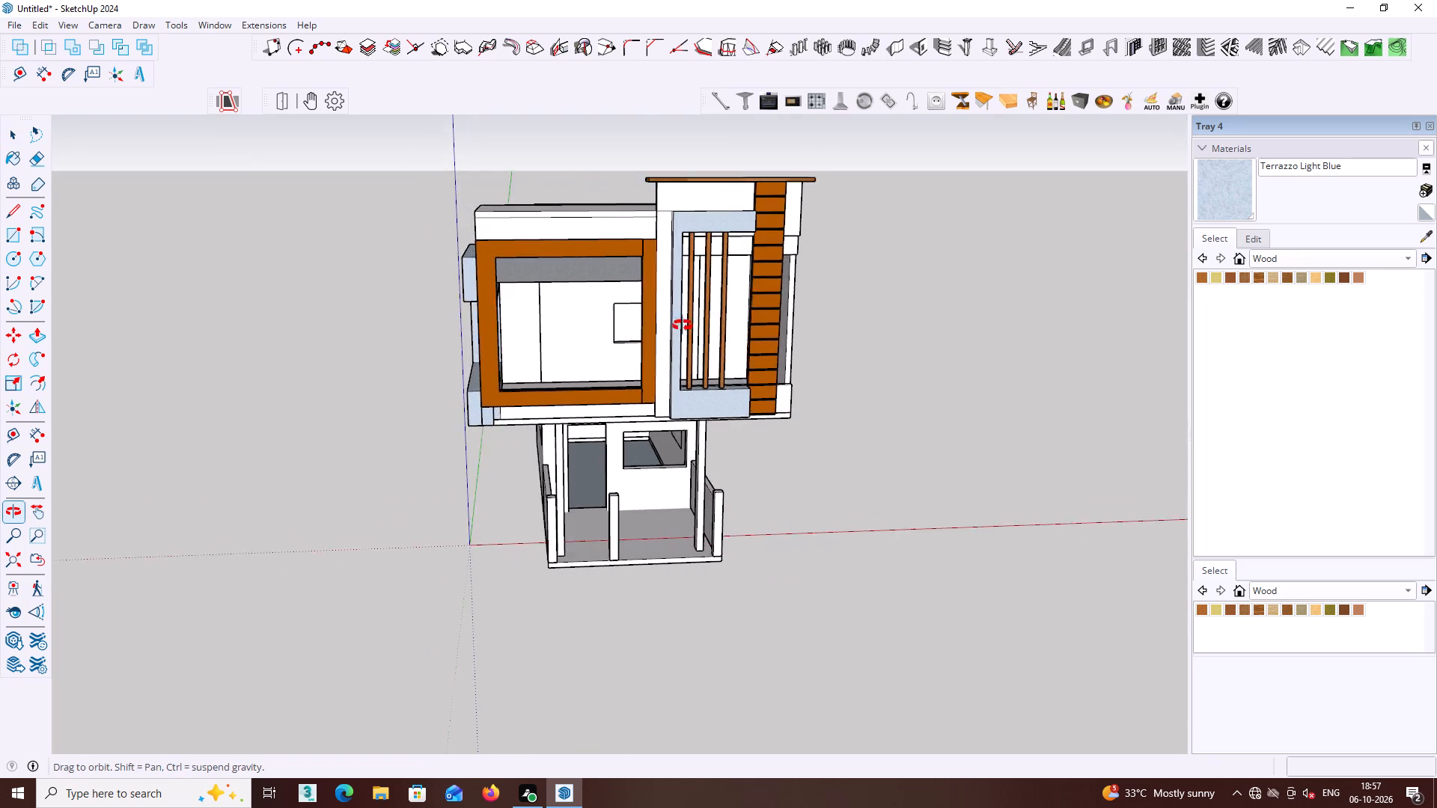
pyautogui.moveTo(683, 325); pyautogui.dragTo(808, 314, button='middle')
pyautogui.moveTo(675, 313); pyautogui.dragTo(832, 299, button='middle')
pyautogui.middleClick(669, 322)
pyautogui.scroll(-3, 669, 322)
pyautogui.moveTo(552, 408); pyautogui.dragTo(665, 403, button='middle')
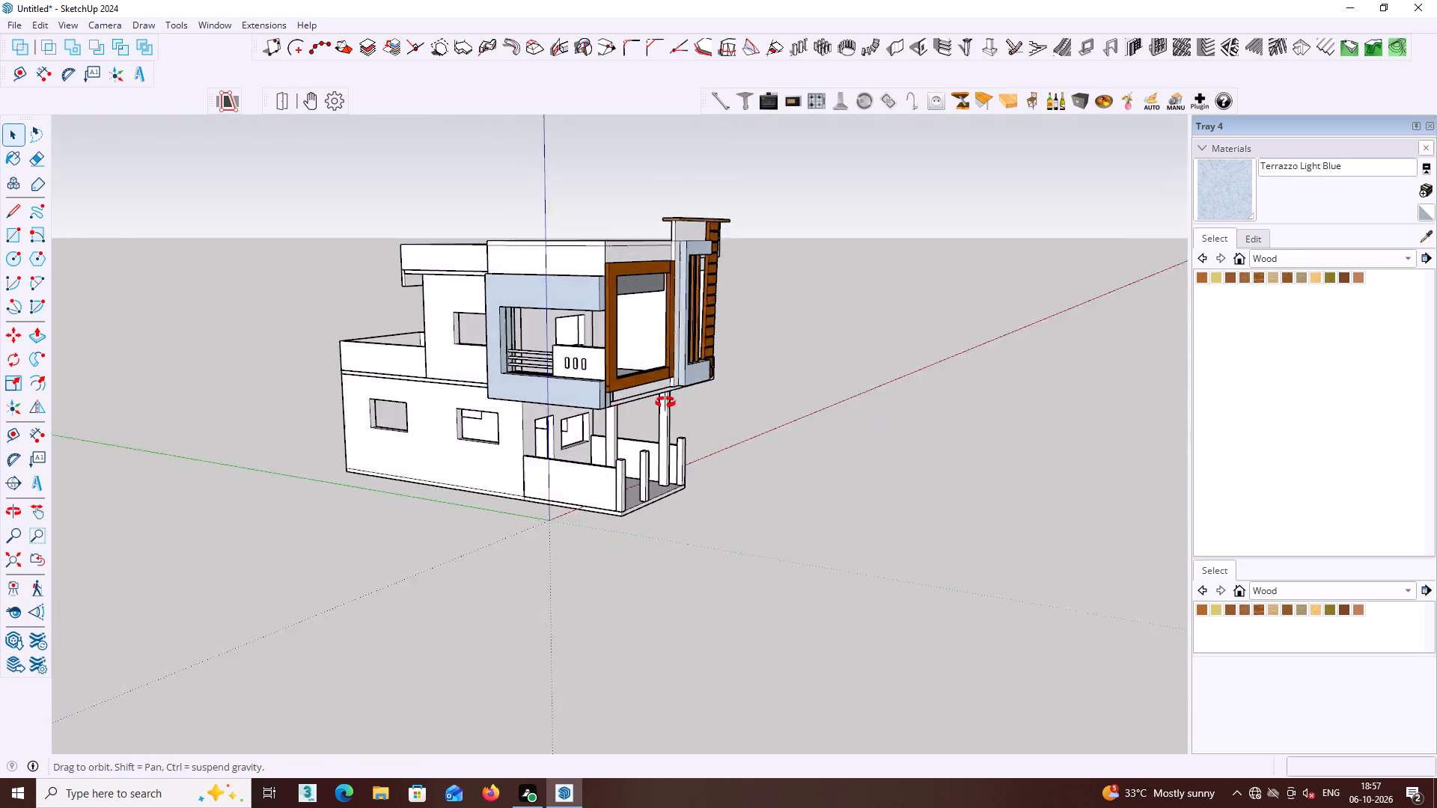
pyautogui.moveTo(665, 403); pyautogui.dragTo(698, 400, button='middle')
# Paint the side balcony's solid parapet panel, the one with three slots, with Wood OSB from the Wood collection.
pyautogui.scroll(6, 573, 399)
pyautogui.moveTo(575, 393); pyautogui.dragTo(589, 450, button='middle')
pyautogui.scroll(5, 602, 405)
pyautogui.moveTo(602, 397); pyautogui.dragTo(615, 459, button='middle')
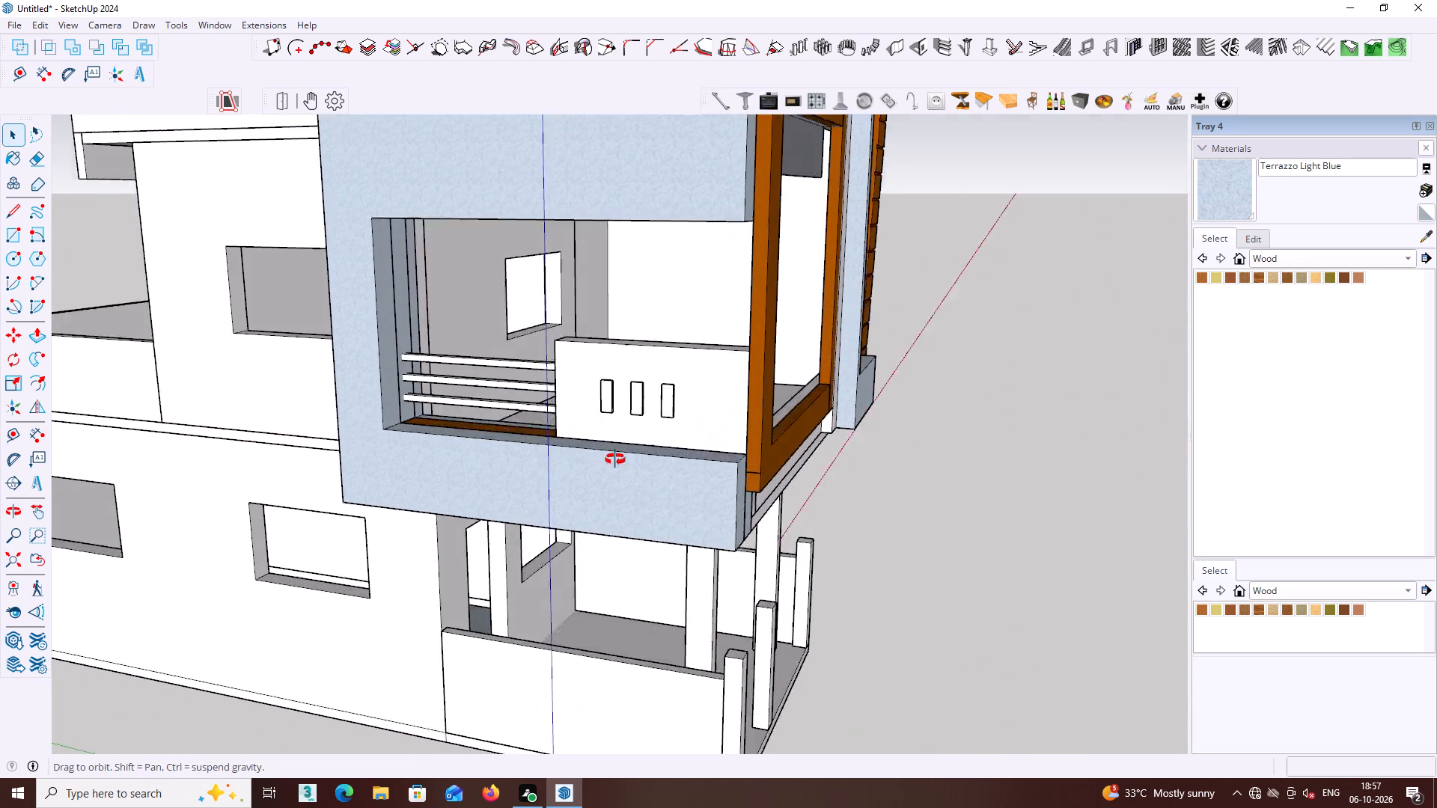
pyautogui.moveTo(615, 459); pyautogui.dragTo(626, 492, button='middle')
pyautogui.scroll(1, 627, 462)
pyautogui.moveTo(629, 445); pyautogui.dragTo(687, 442, button='middle')
pyautogui.scroll(1, 675, 431)
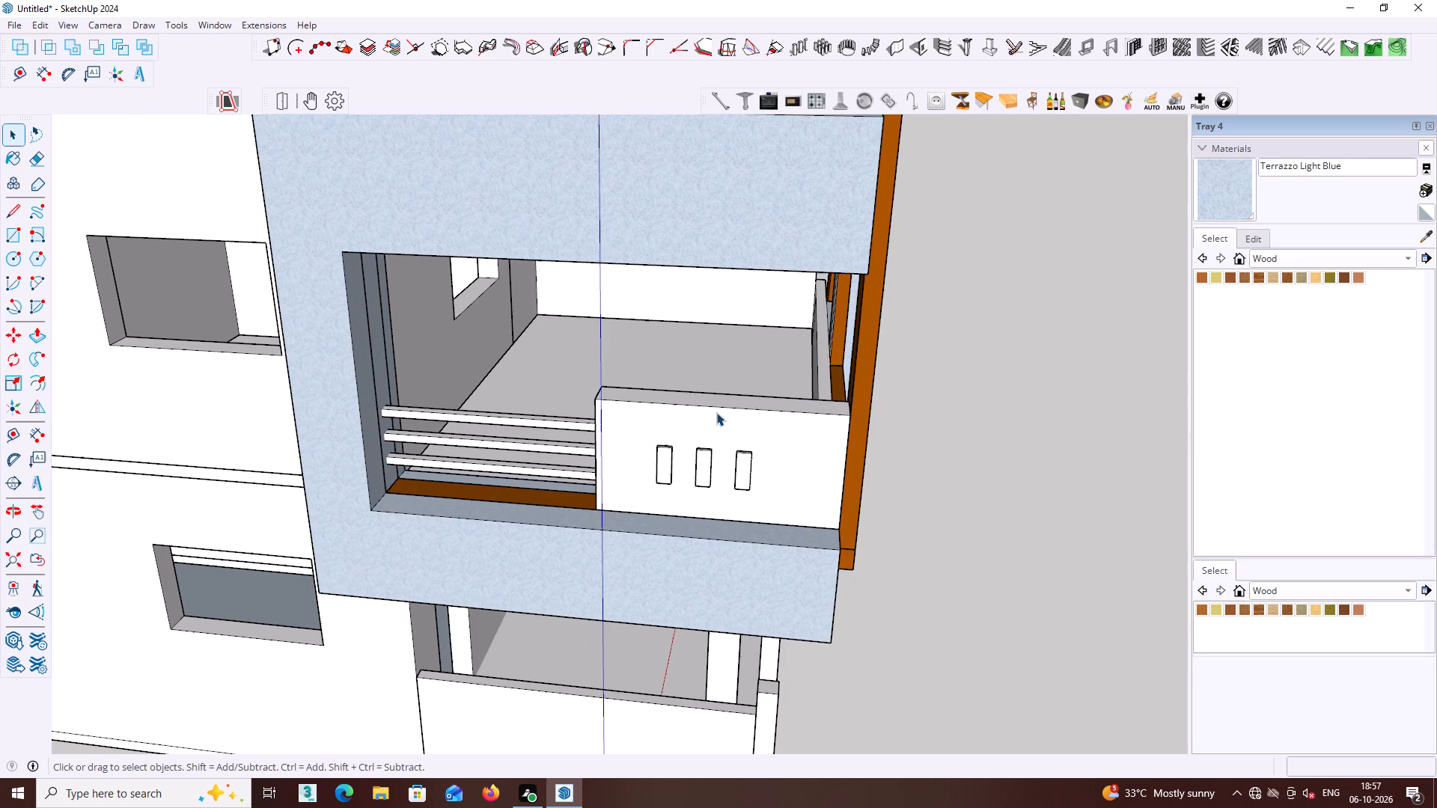
pyautogui.click(1314, 277)
pyautogui.click(805, 464)
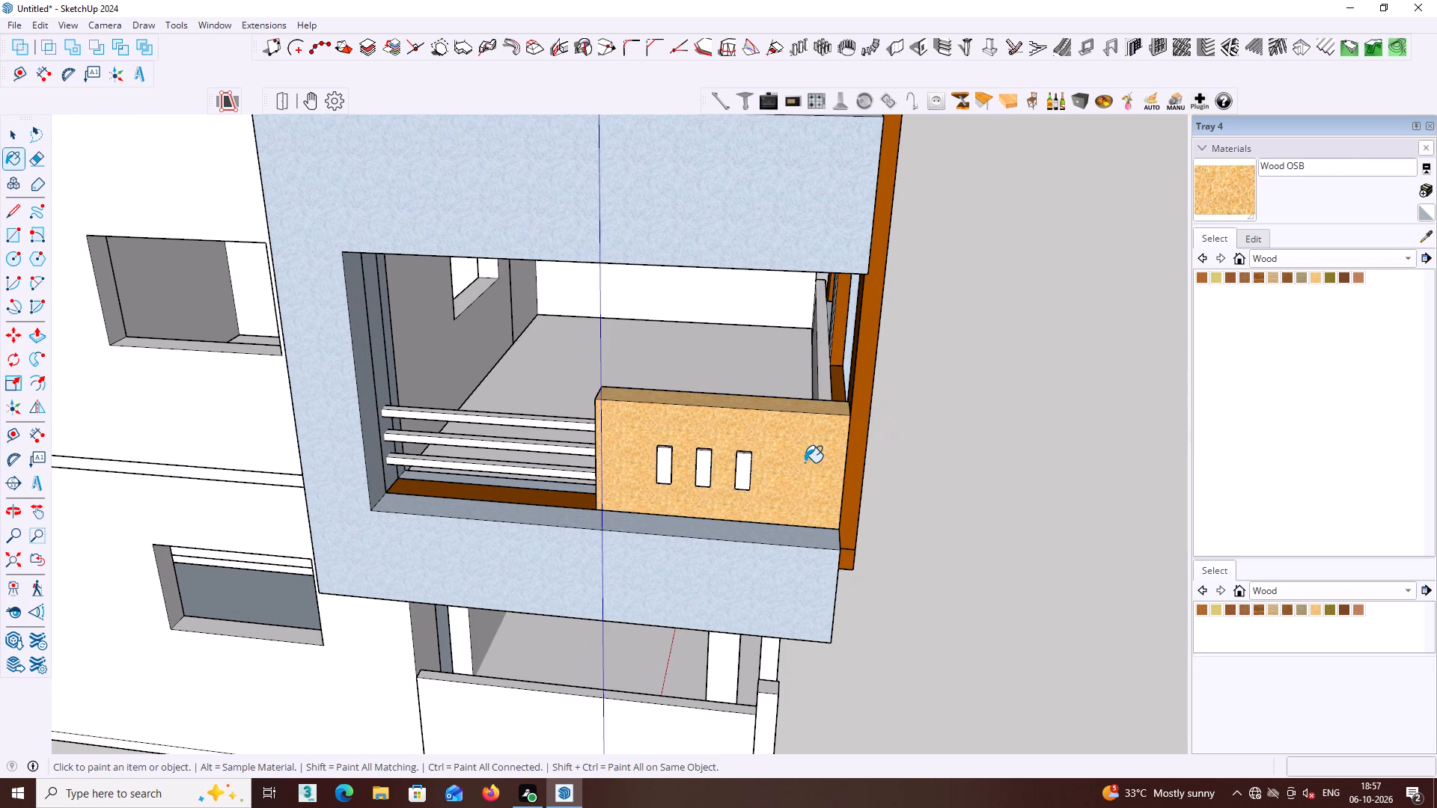
# Examine the side balcony parapet and the open brown frame on the front facade.
pyautogui.moveTo(808, 463); pyautogui.dragTo(810, 418, button='middle')
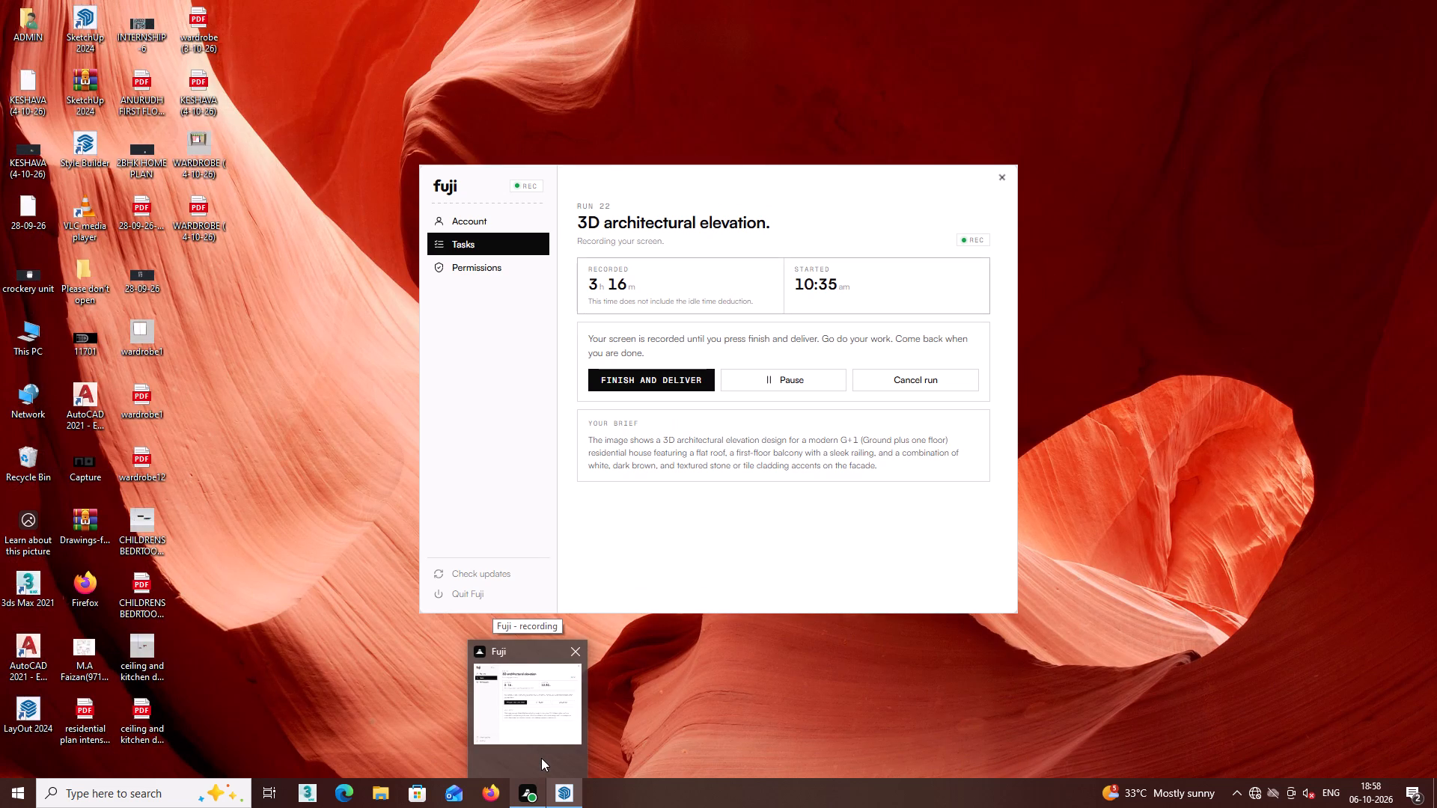
pyautogui.scroll(-2, 955, 617)
pyautogui.moveTo(951, 618); pyautogui.dragTo(790, 581, button='middle')
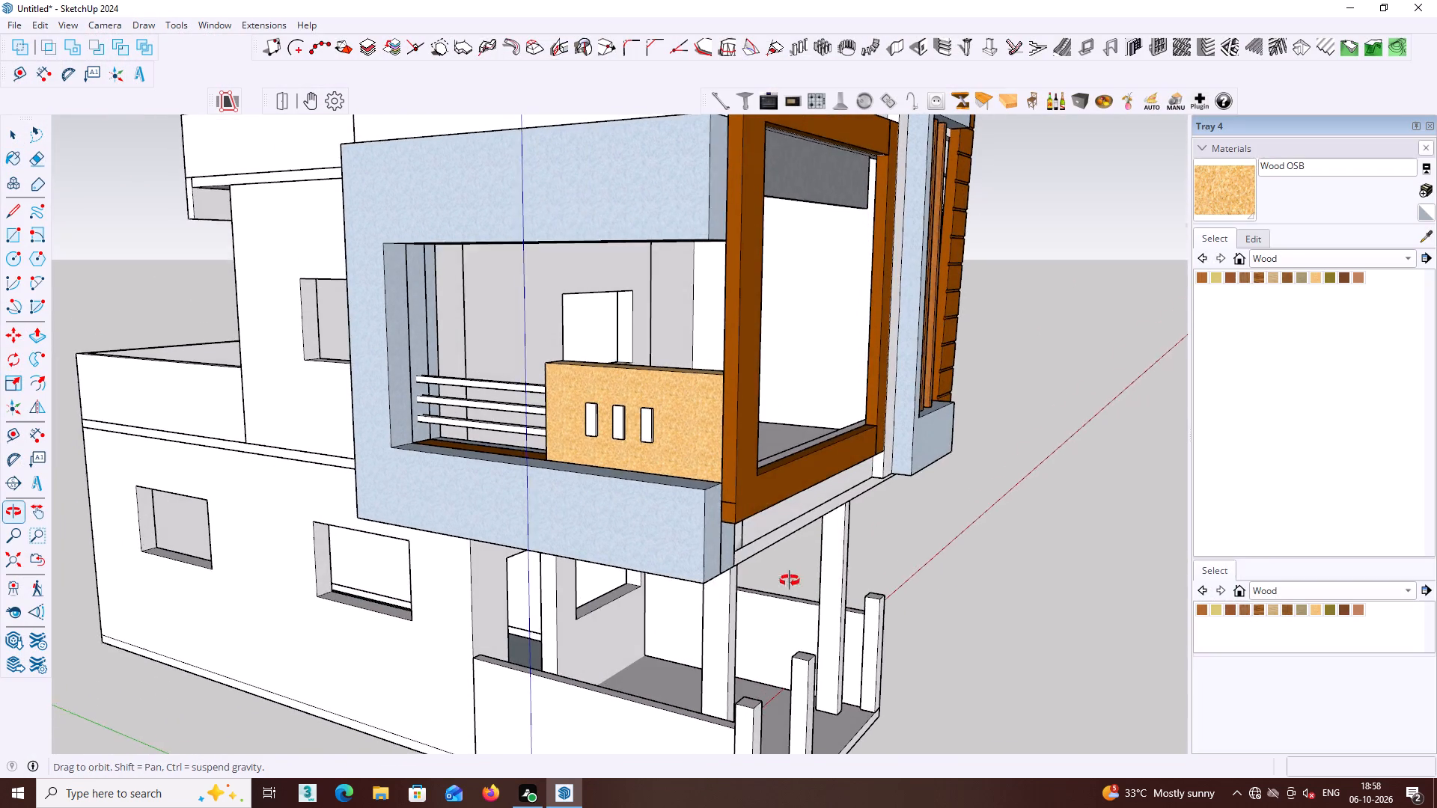
pyautogui.moveTo(790, 581); pyautogui.dragTo(791, 589, button='middle')
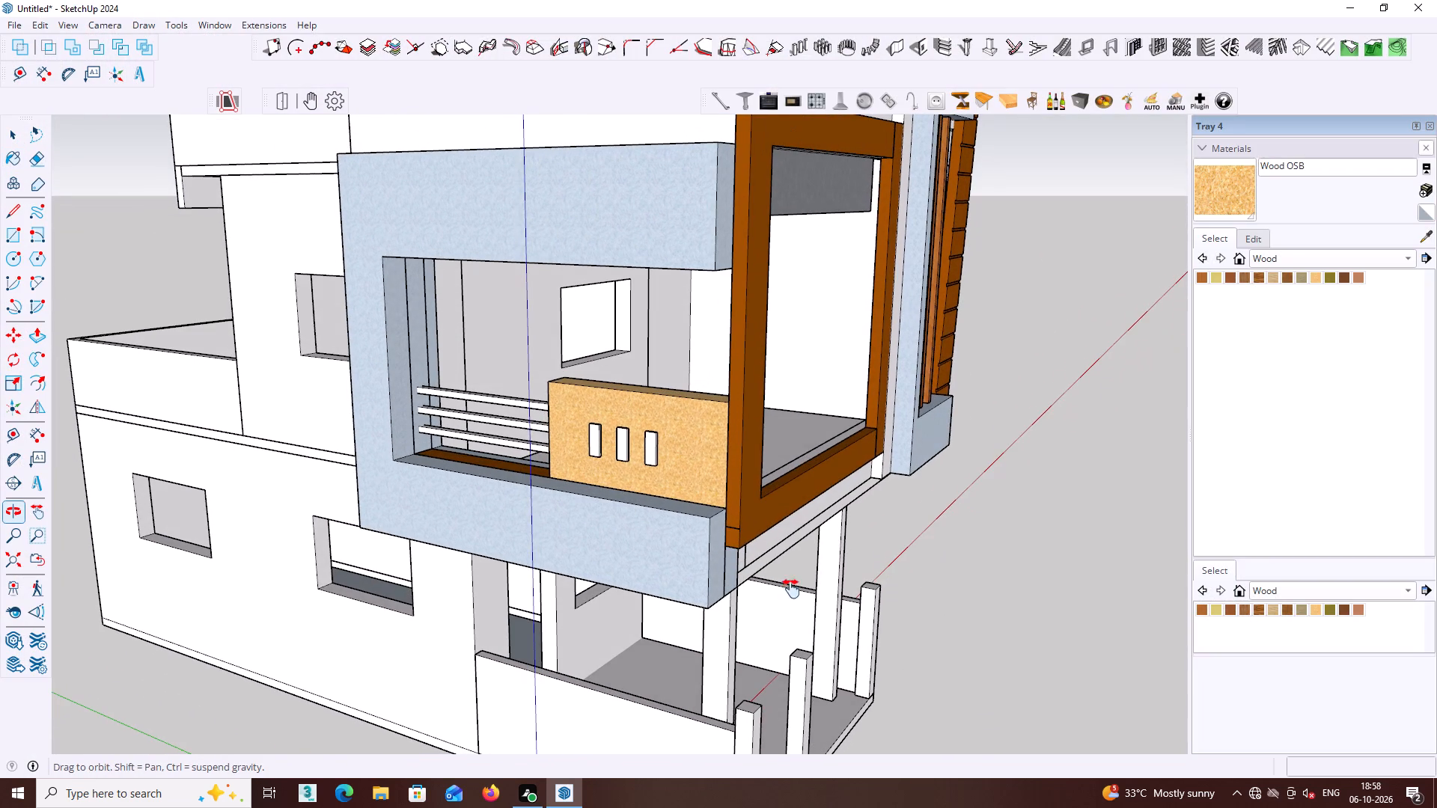
pyautogui.moveTo(791, 589); pyautogui.dragTo(789, 530, button='middle')
pyautogui.moveTo(790, 530); pyautogui.dragTo(647, 527, button='middle')
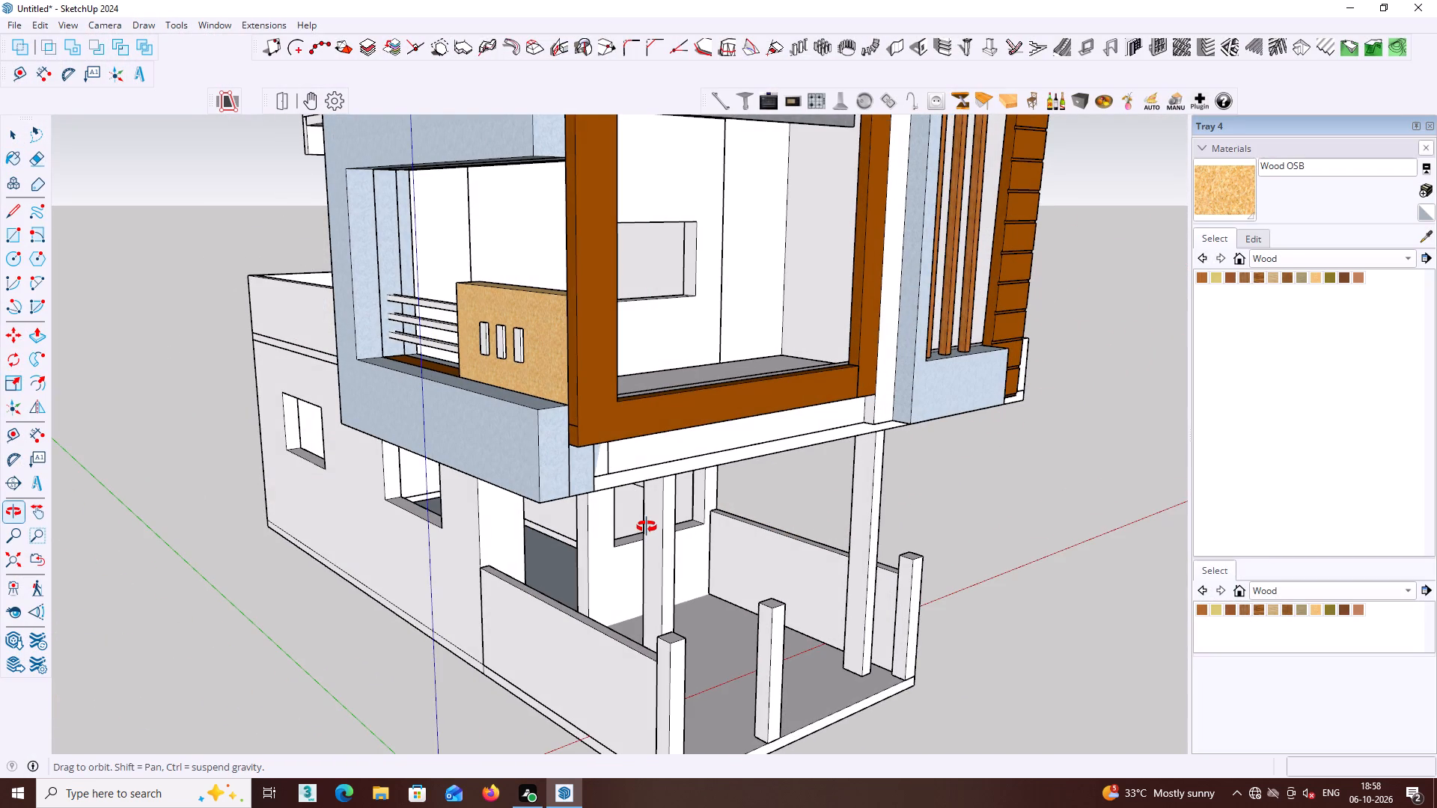
pyautogui.moveTo(647, 527); pyautogui.dragTo(582, 592, button='middle')
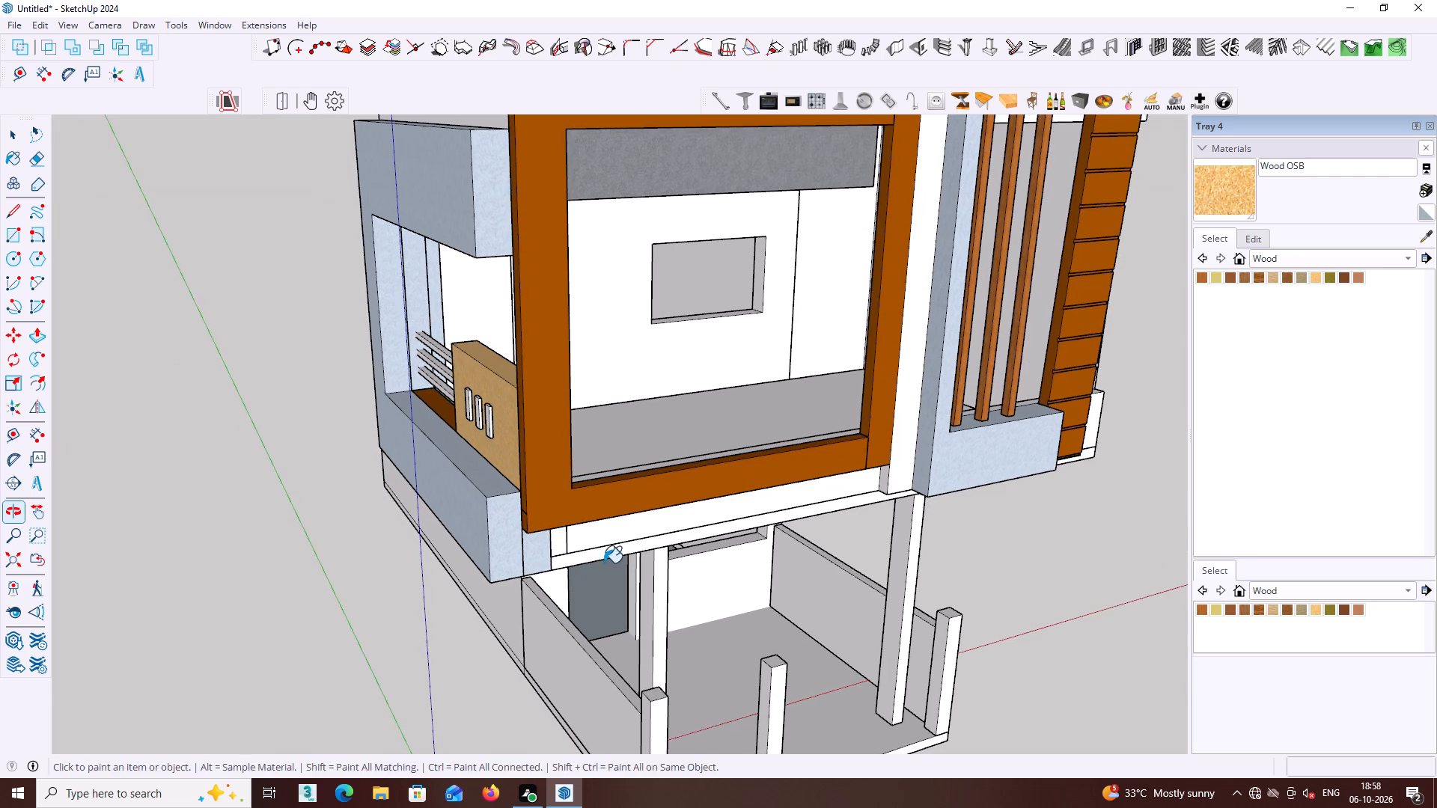
pyautogui.keyDown('shift'); pyautogui.moveTo(597, 563); pyautogui.dragTo(573, 563, button='middle'); pyautogui.keyUp('shift')
pyautogui.moveTo(577, 560); pyautogui.dragTo(538, 560, button='middle')
pyautogui.moveTo(577, 553); pyautogui.dragTo(511, 552, button='middle')
pyautogui.moveTo(575, 532); pyautogui.dragTo(519, 626, button='middle')
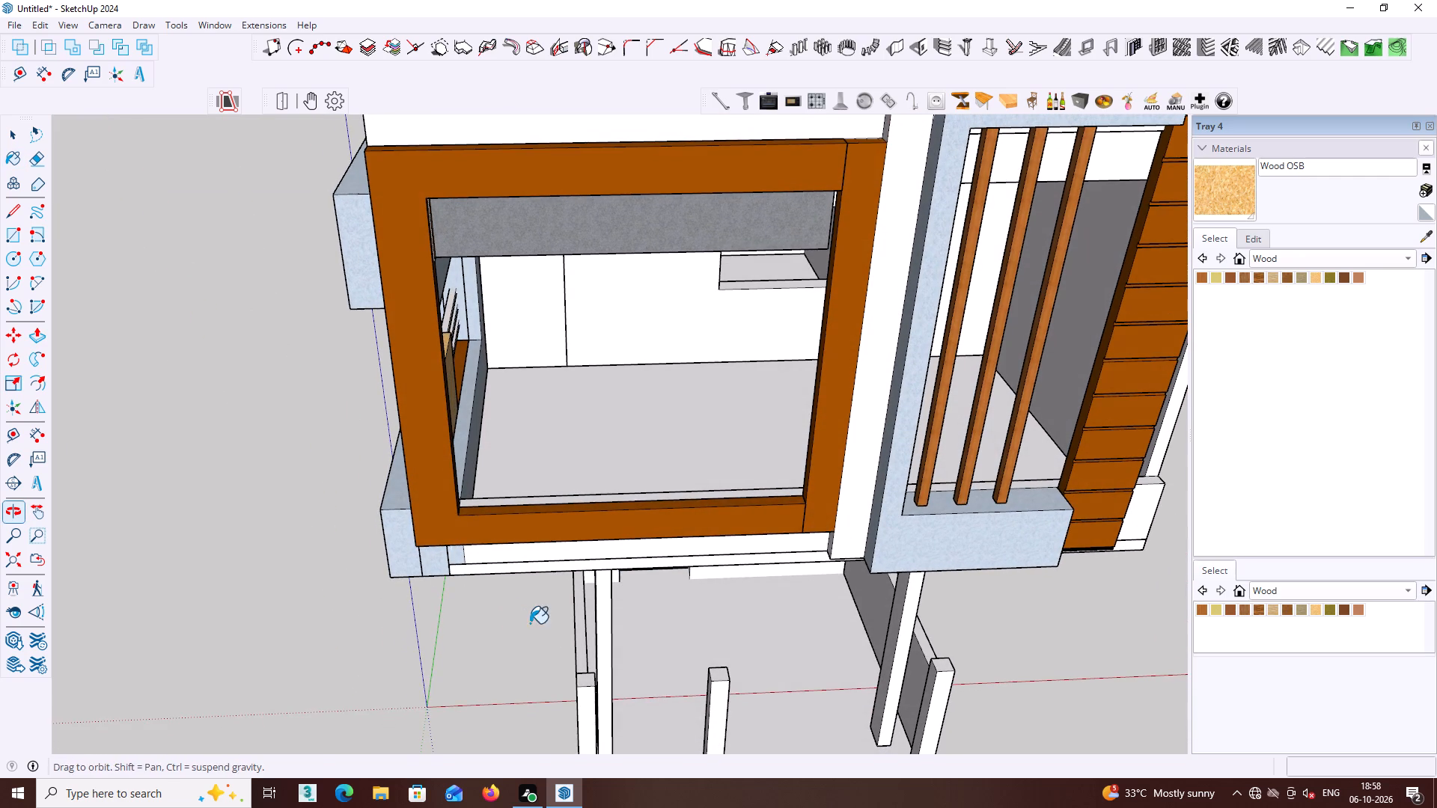
pyautogui.press('space')
# Start a MajRail railing using rail Type C, 36" height, and zero run and perpendicular offsets.
pyautogui.scroll(-1, 591, 593)
pyautogui.moveTo(610, 589); pyautogui.dragTo(621, 507, button='middle')
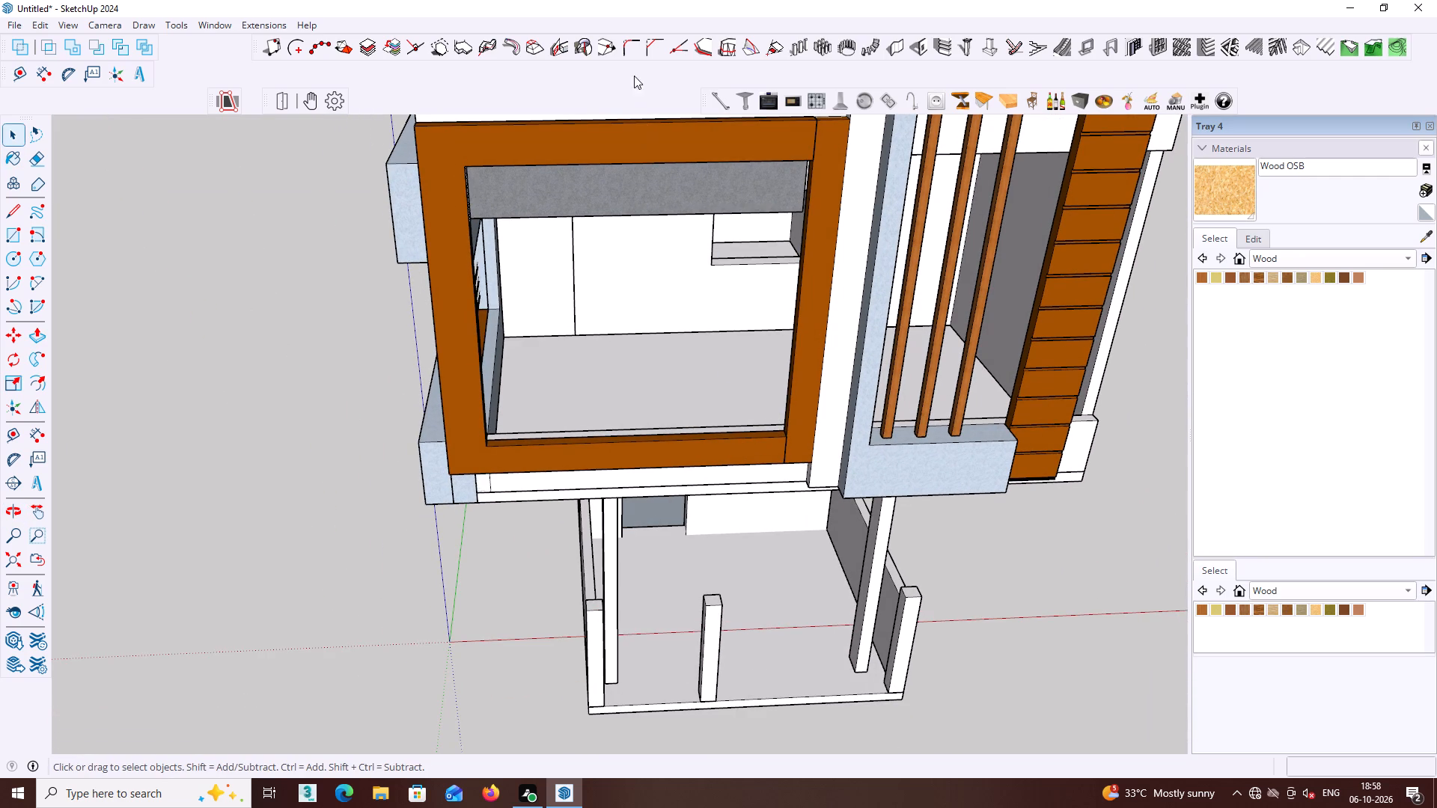
pyautogui.click(218, 22)
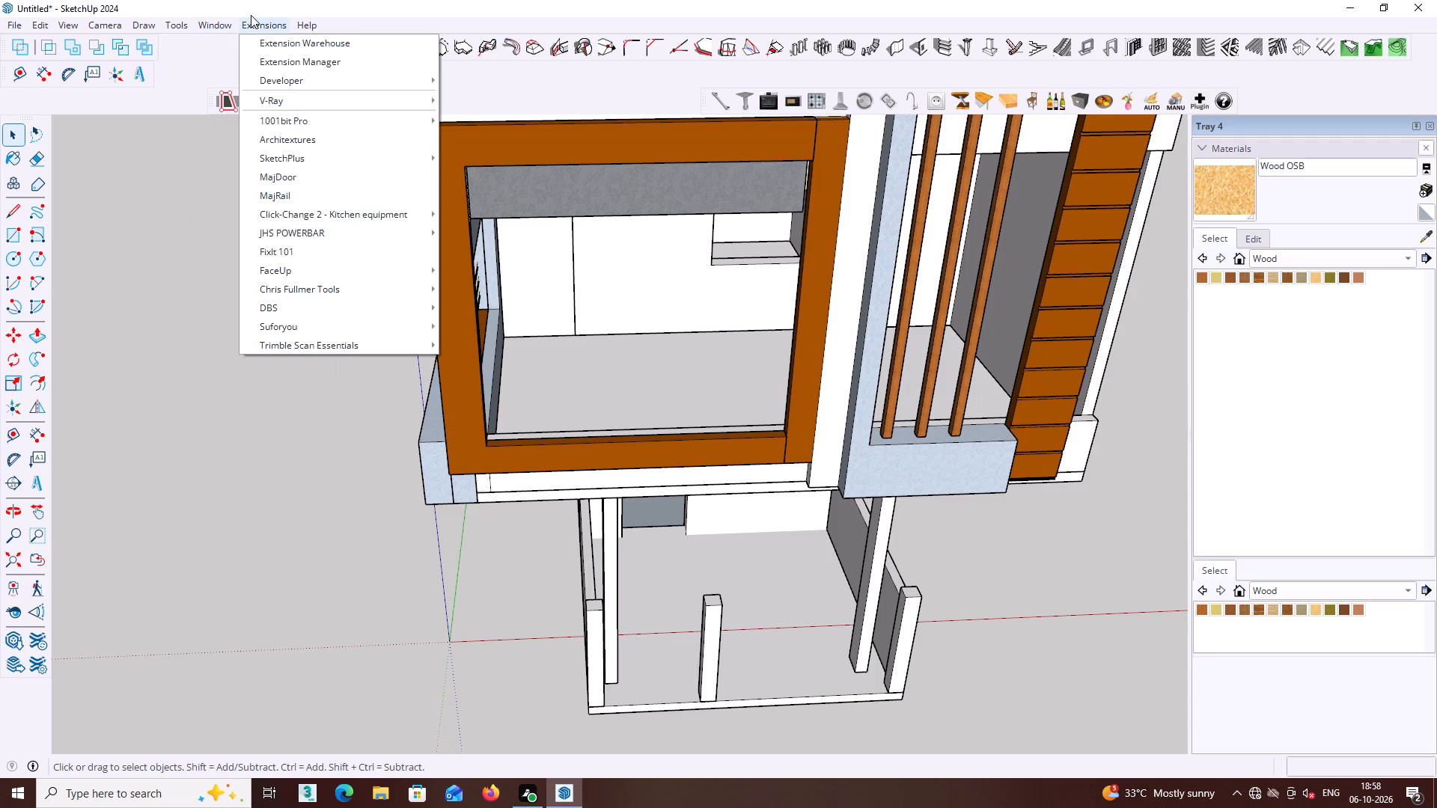
pyautogui.click(283, 193)
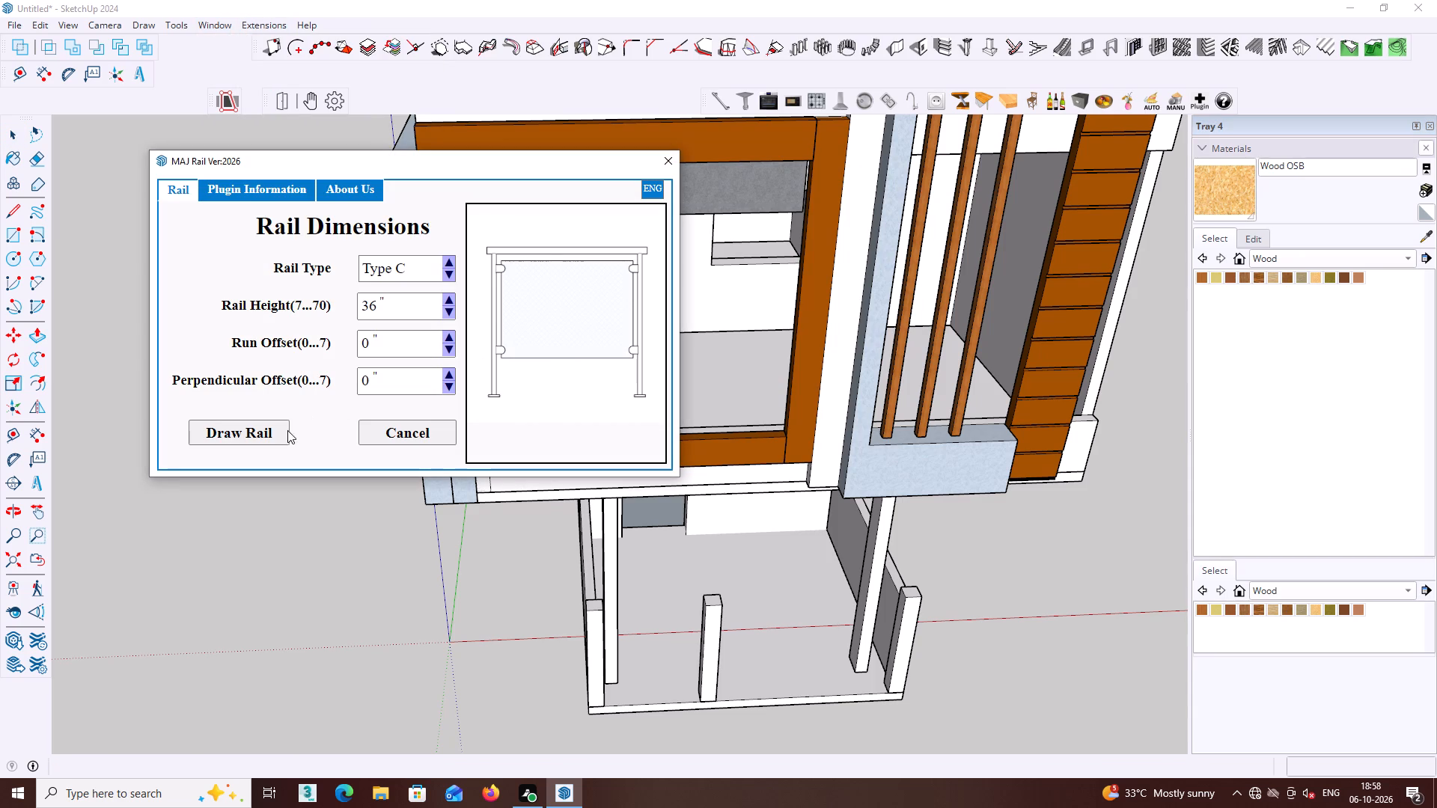
pyautogui.click(260, 432)
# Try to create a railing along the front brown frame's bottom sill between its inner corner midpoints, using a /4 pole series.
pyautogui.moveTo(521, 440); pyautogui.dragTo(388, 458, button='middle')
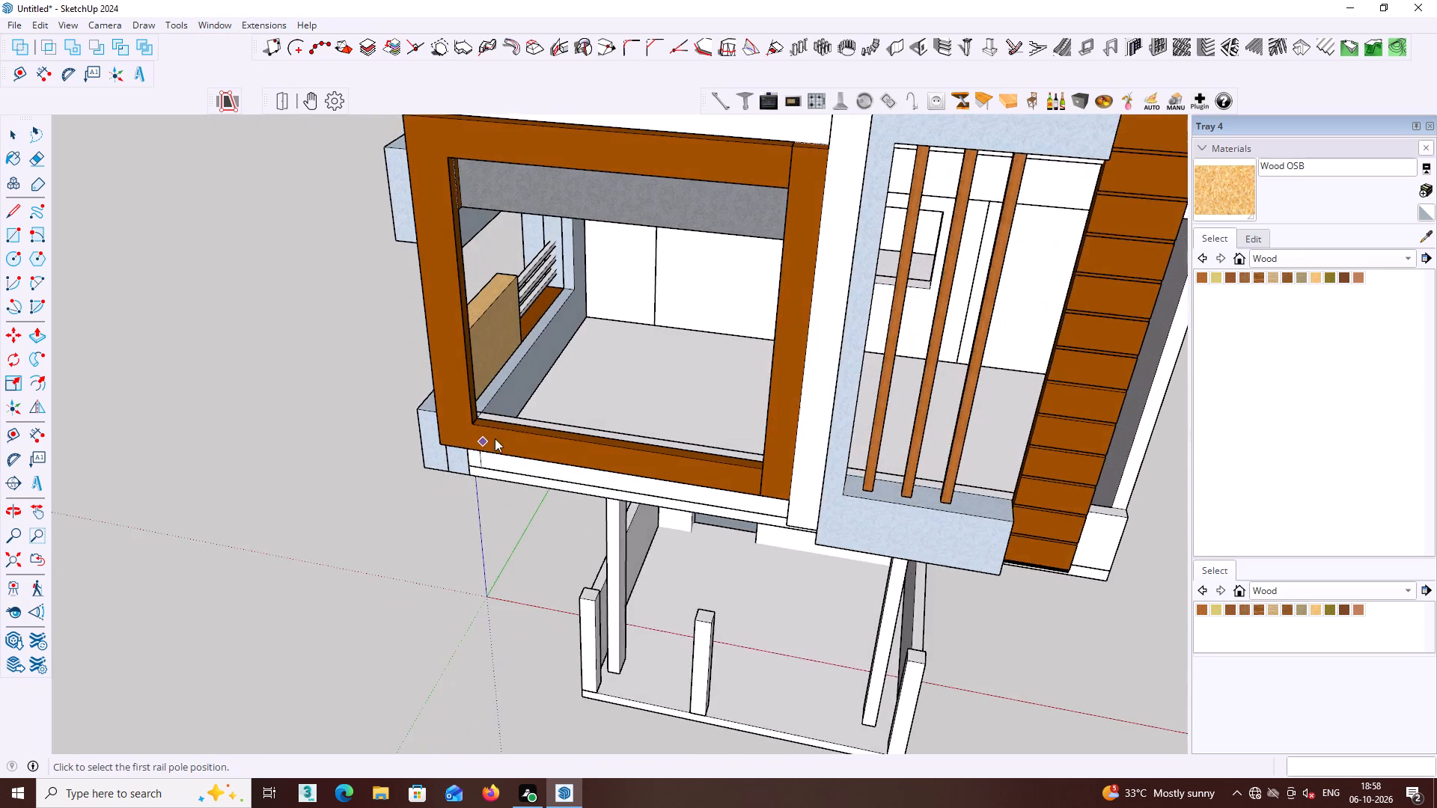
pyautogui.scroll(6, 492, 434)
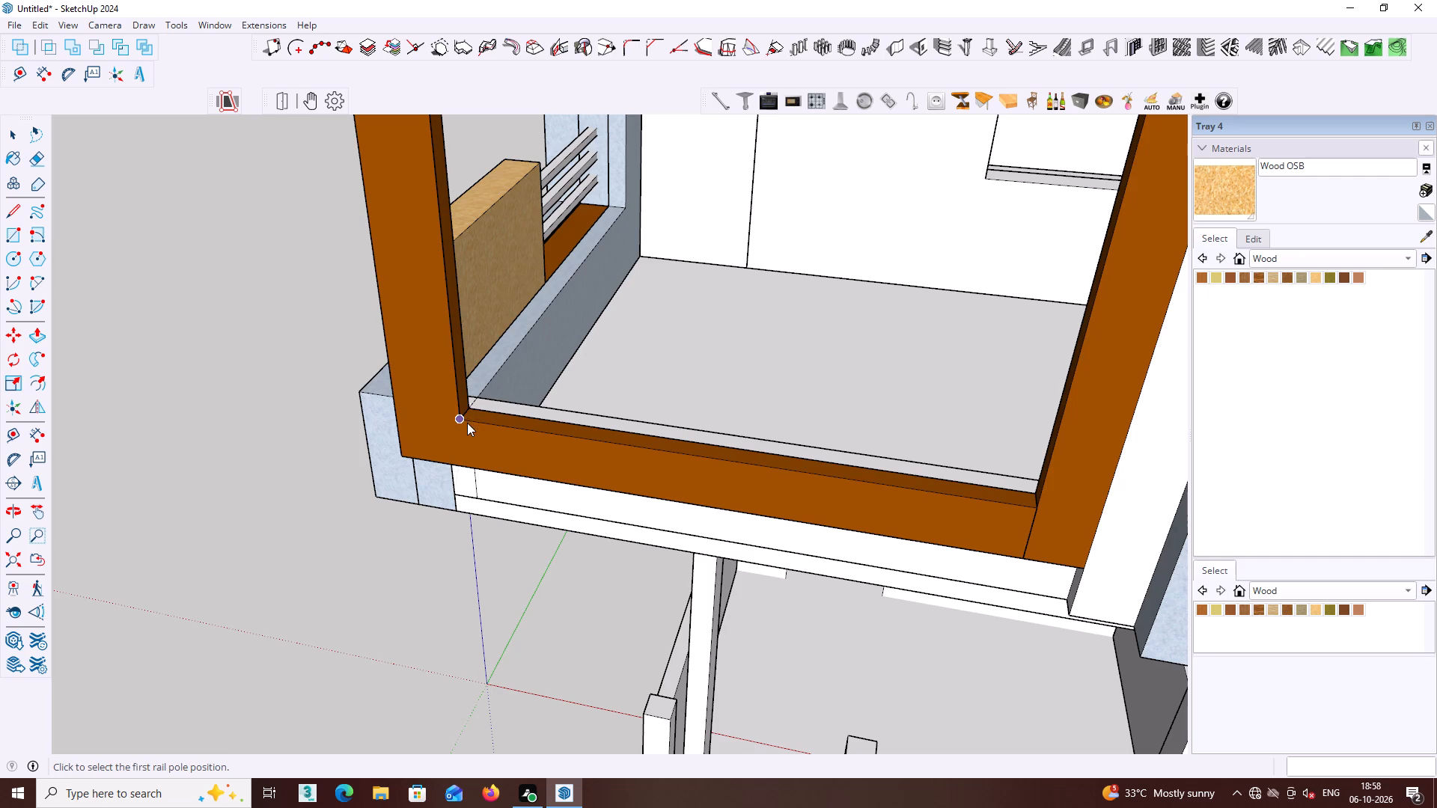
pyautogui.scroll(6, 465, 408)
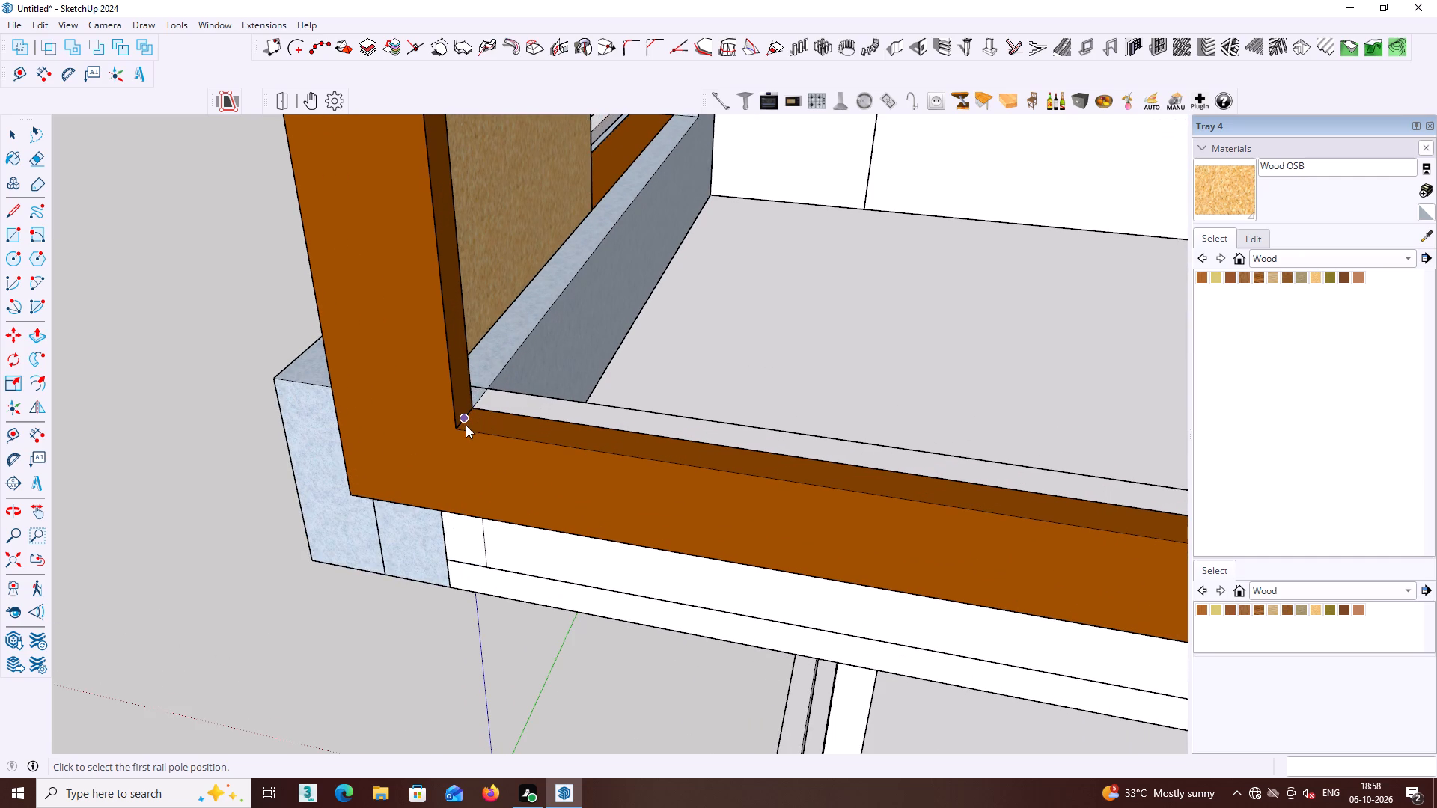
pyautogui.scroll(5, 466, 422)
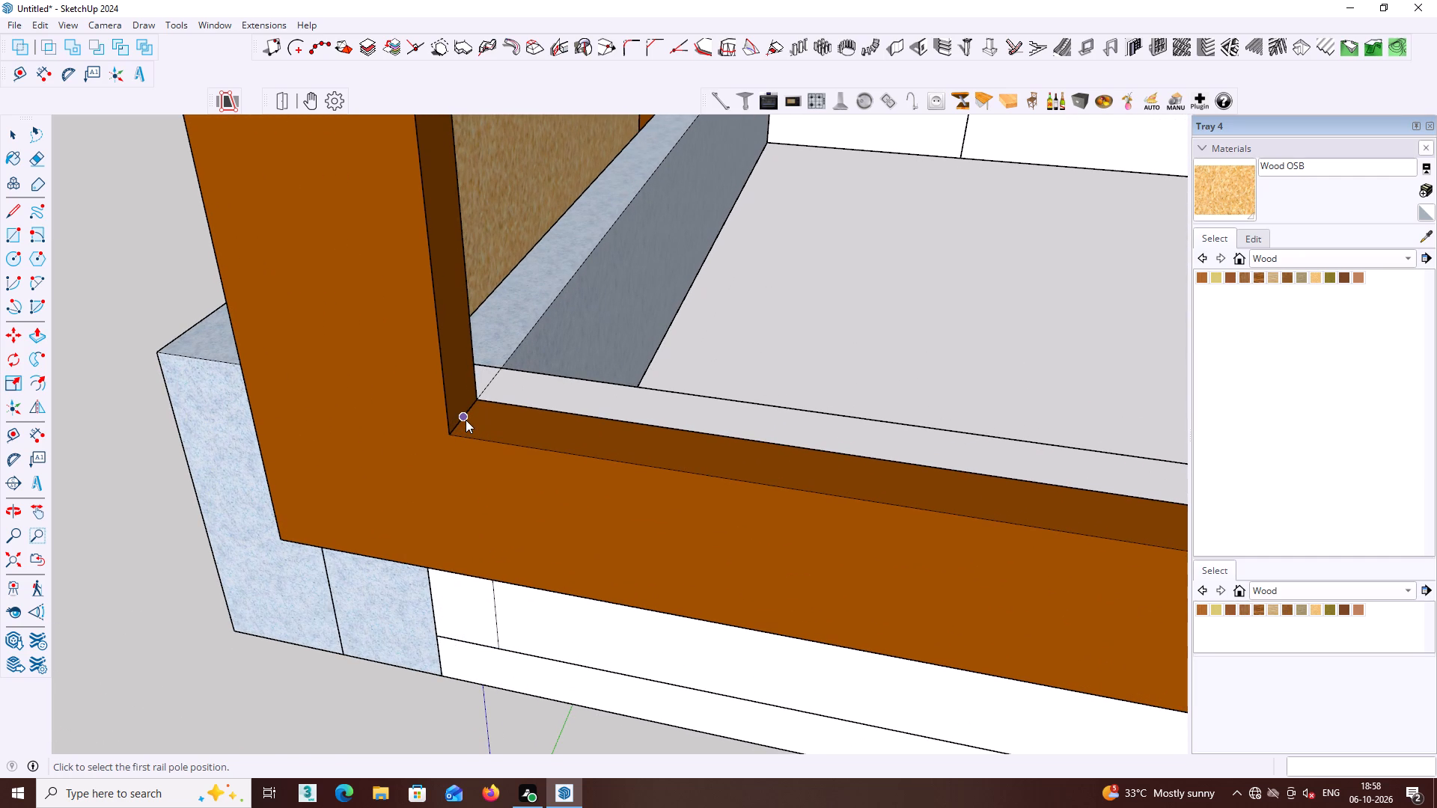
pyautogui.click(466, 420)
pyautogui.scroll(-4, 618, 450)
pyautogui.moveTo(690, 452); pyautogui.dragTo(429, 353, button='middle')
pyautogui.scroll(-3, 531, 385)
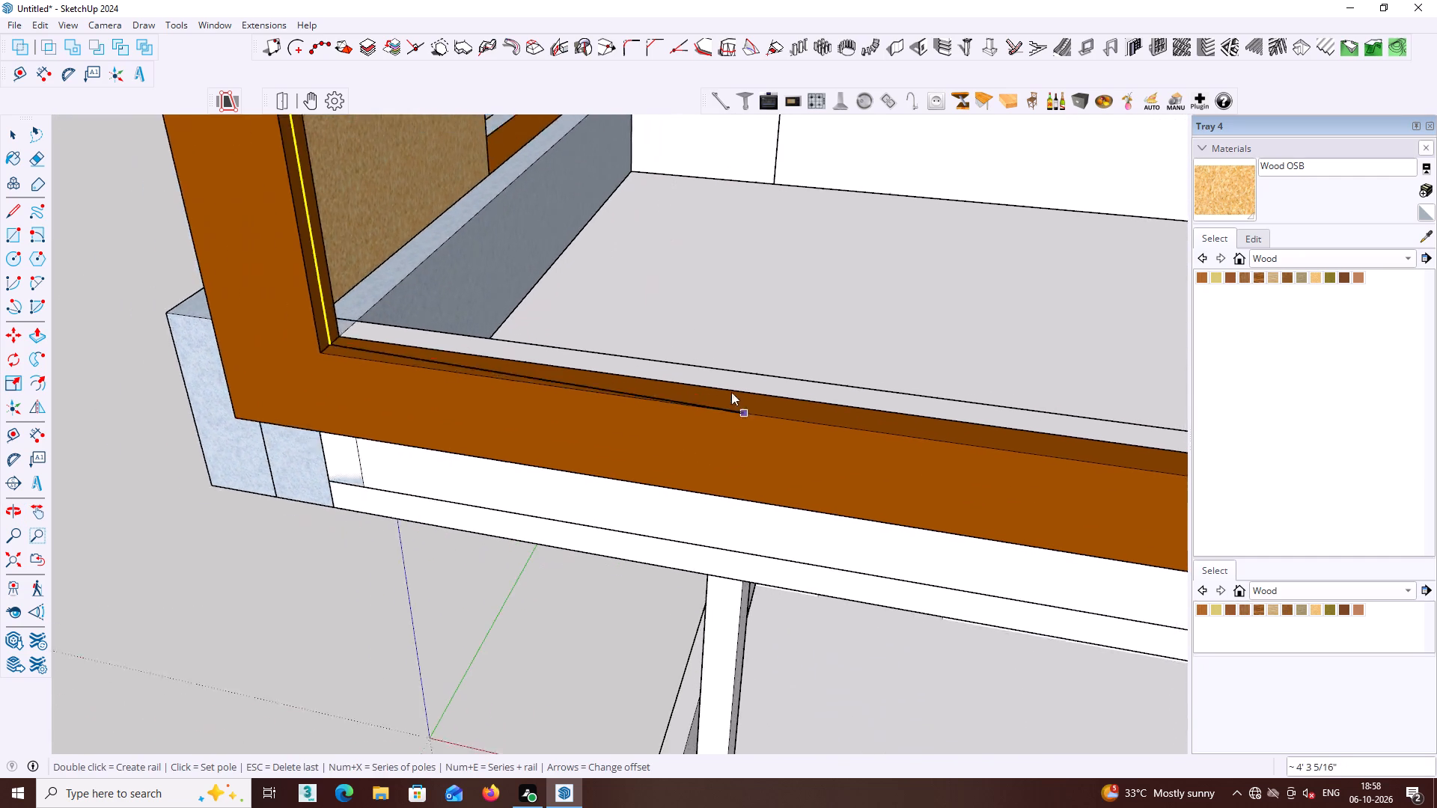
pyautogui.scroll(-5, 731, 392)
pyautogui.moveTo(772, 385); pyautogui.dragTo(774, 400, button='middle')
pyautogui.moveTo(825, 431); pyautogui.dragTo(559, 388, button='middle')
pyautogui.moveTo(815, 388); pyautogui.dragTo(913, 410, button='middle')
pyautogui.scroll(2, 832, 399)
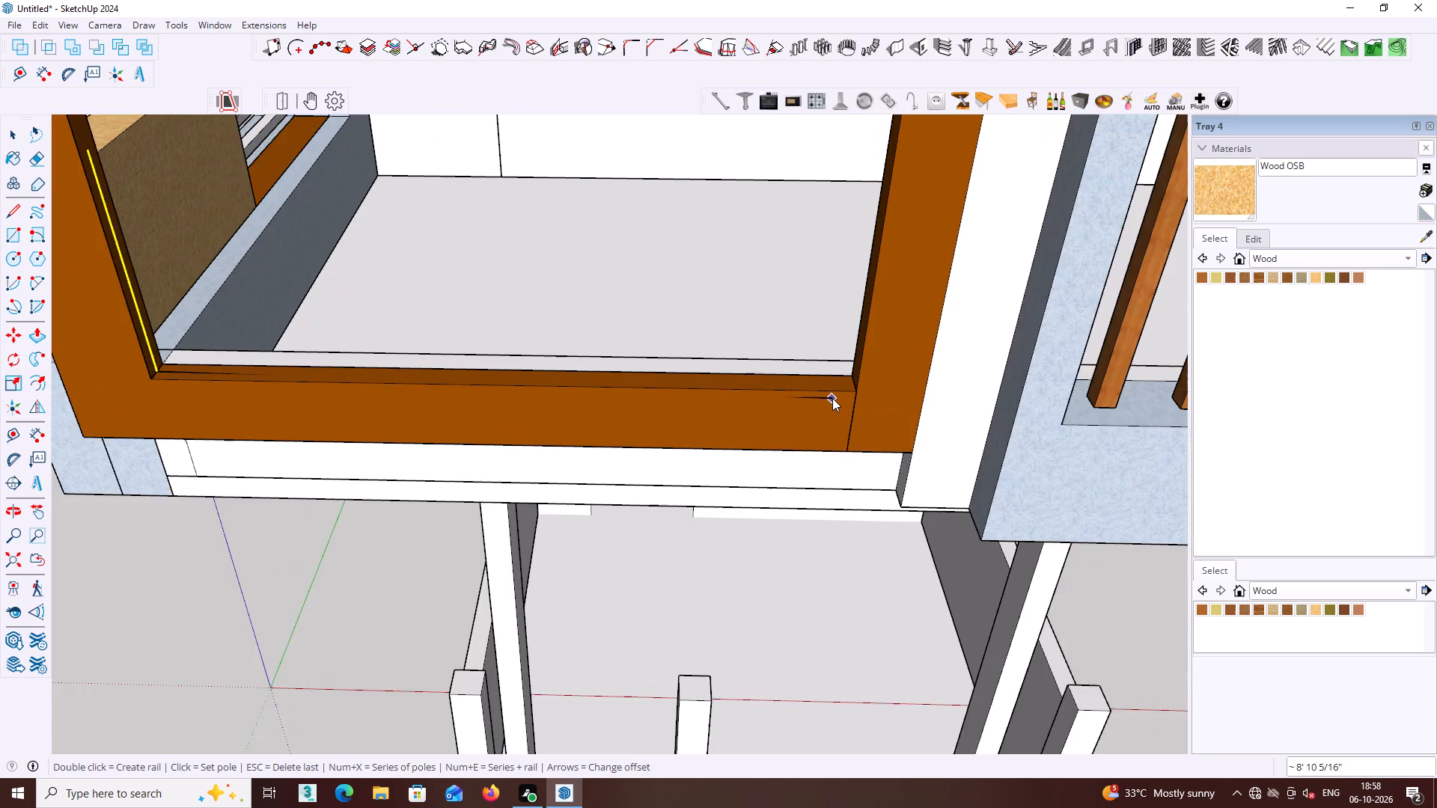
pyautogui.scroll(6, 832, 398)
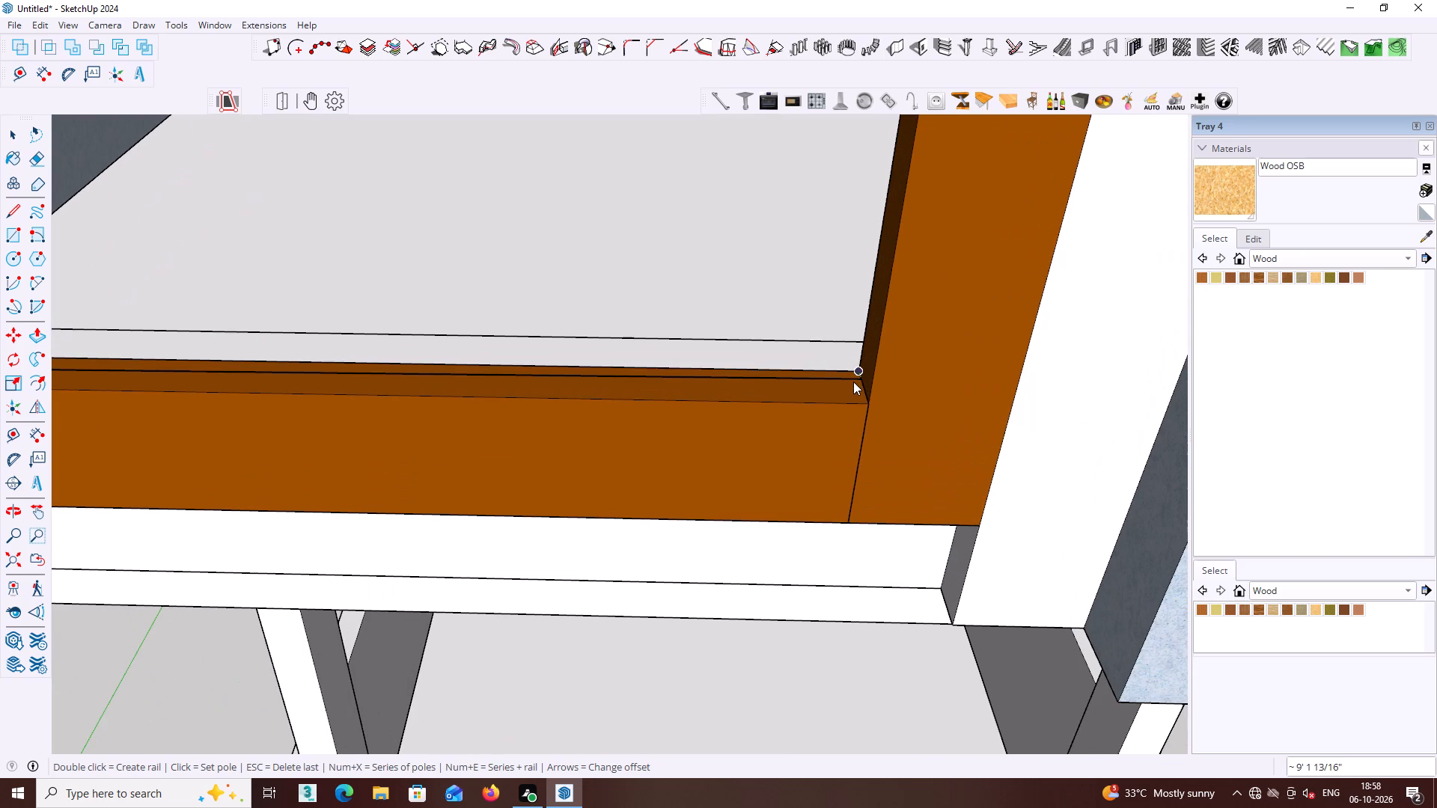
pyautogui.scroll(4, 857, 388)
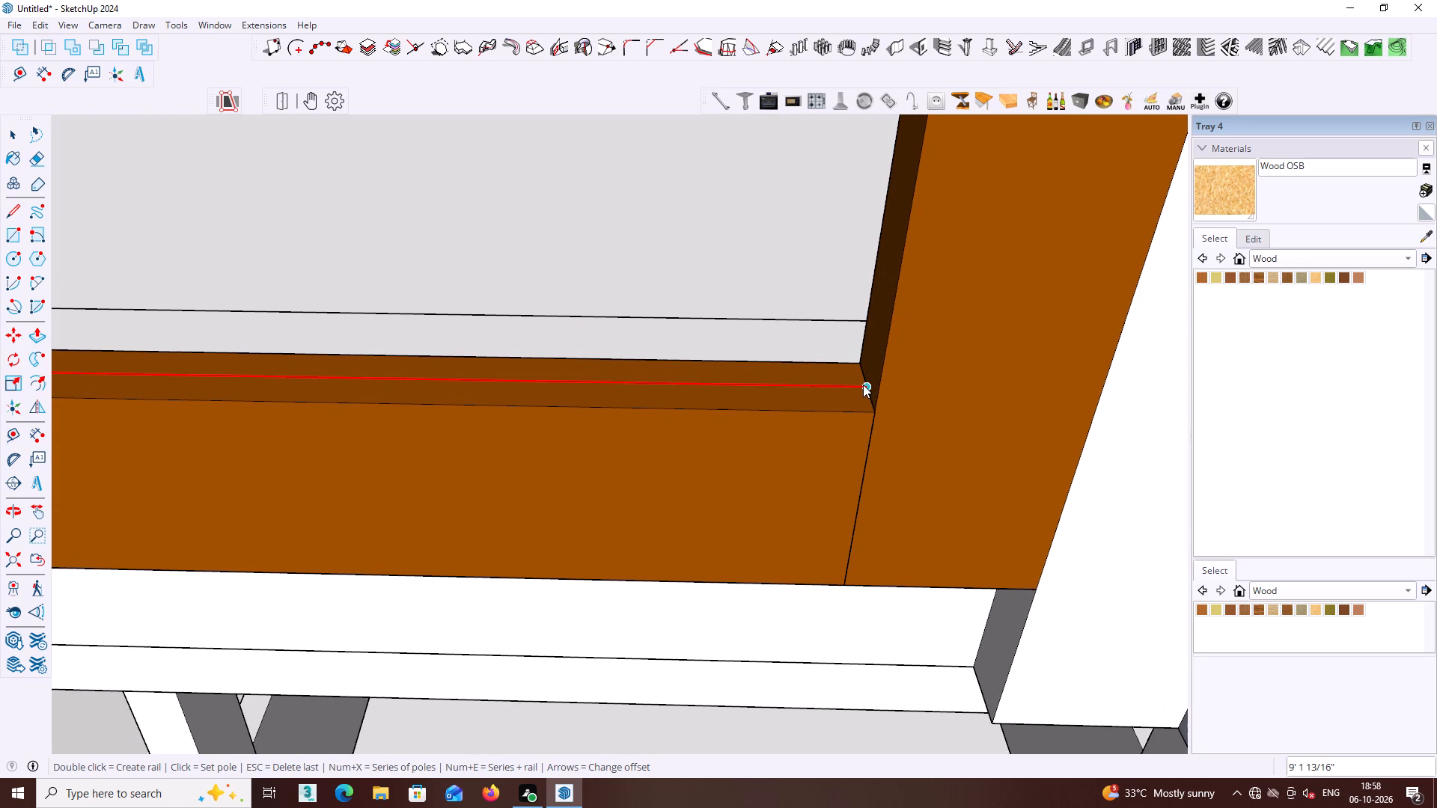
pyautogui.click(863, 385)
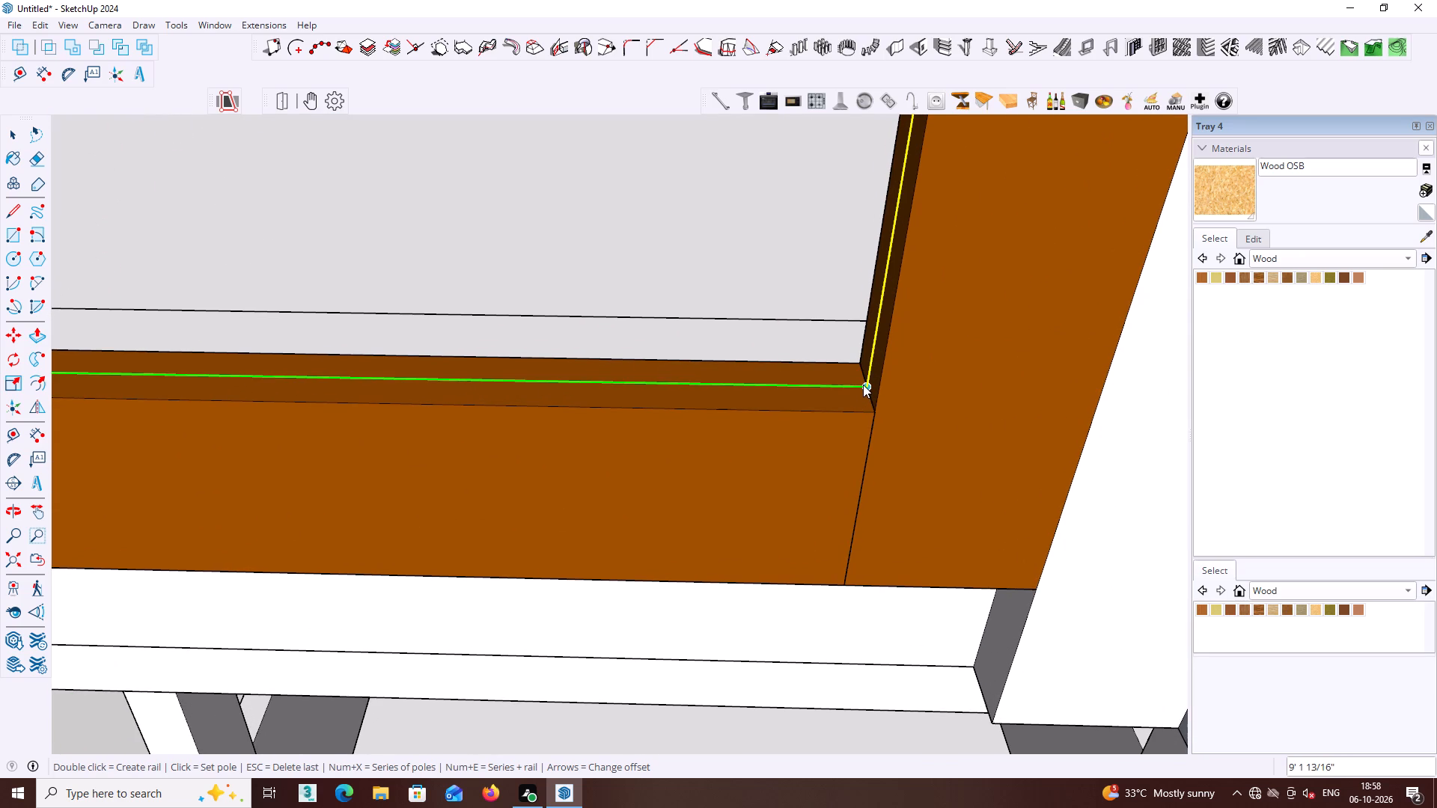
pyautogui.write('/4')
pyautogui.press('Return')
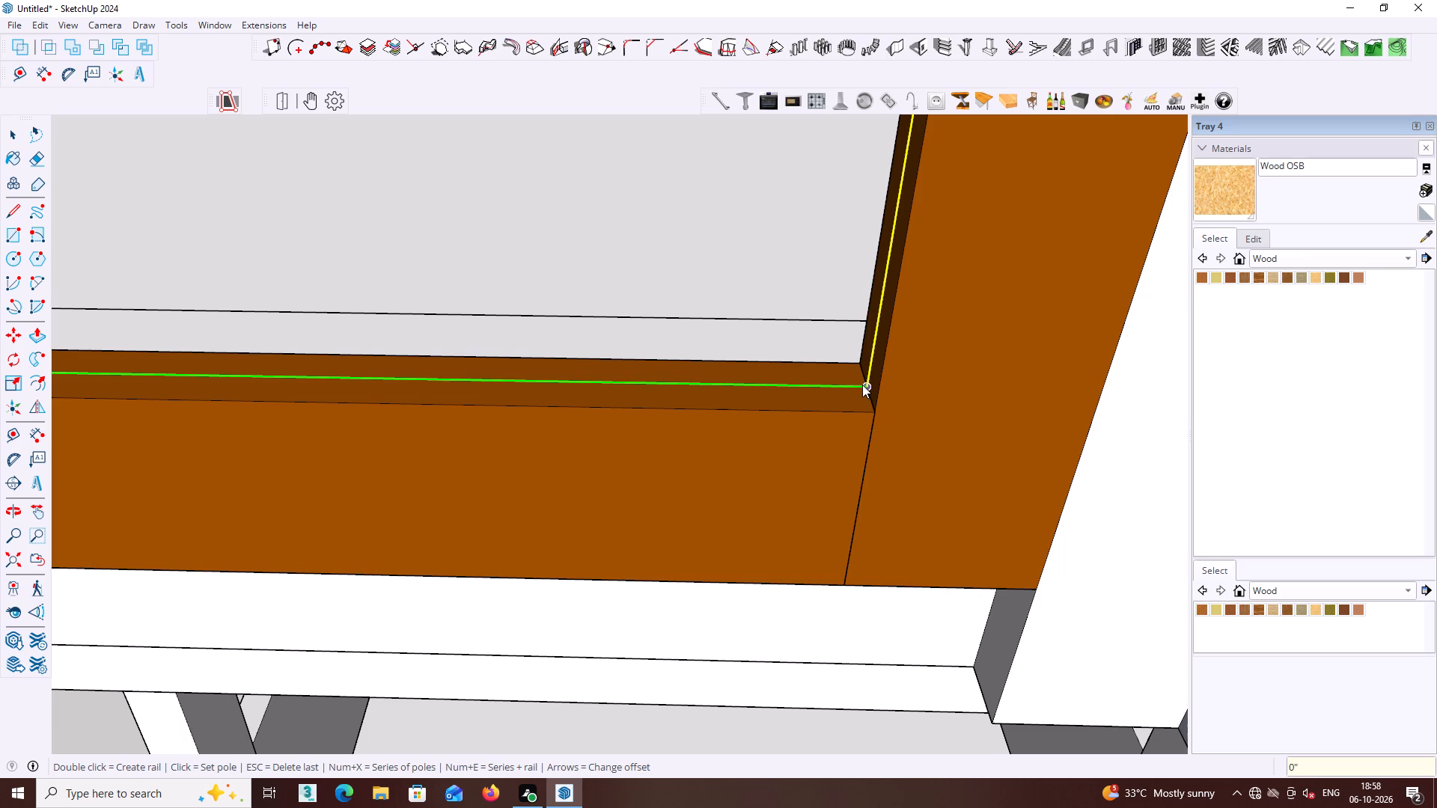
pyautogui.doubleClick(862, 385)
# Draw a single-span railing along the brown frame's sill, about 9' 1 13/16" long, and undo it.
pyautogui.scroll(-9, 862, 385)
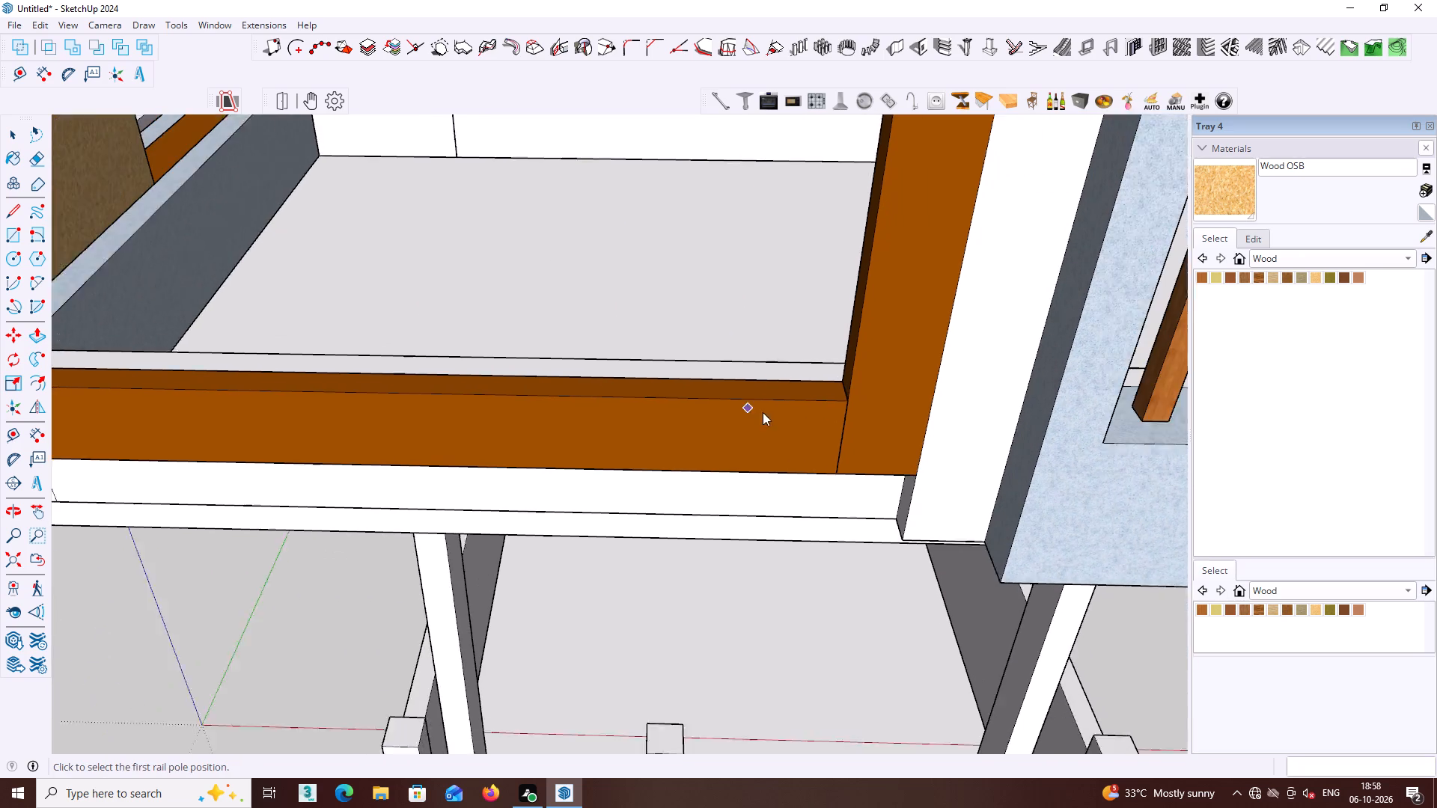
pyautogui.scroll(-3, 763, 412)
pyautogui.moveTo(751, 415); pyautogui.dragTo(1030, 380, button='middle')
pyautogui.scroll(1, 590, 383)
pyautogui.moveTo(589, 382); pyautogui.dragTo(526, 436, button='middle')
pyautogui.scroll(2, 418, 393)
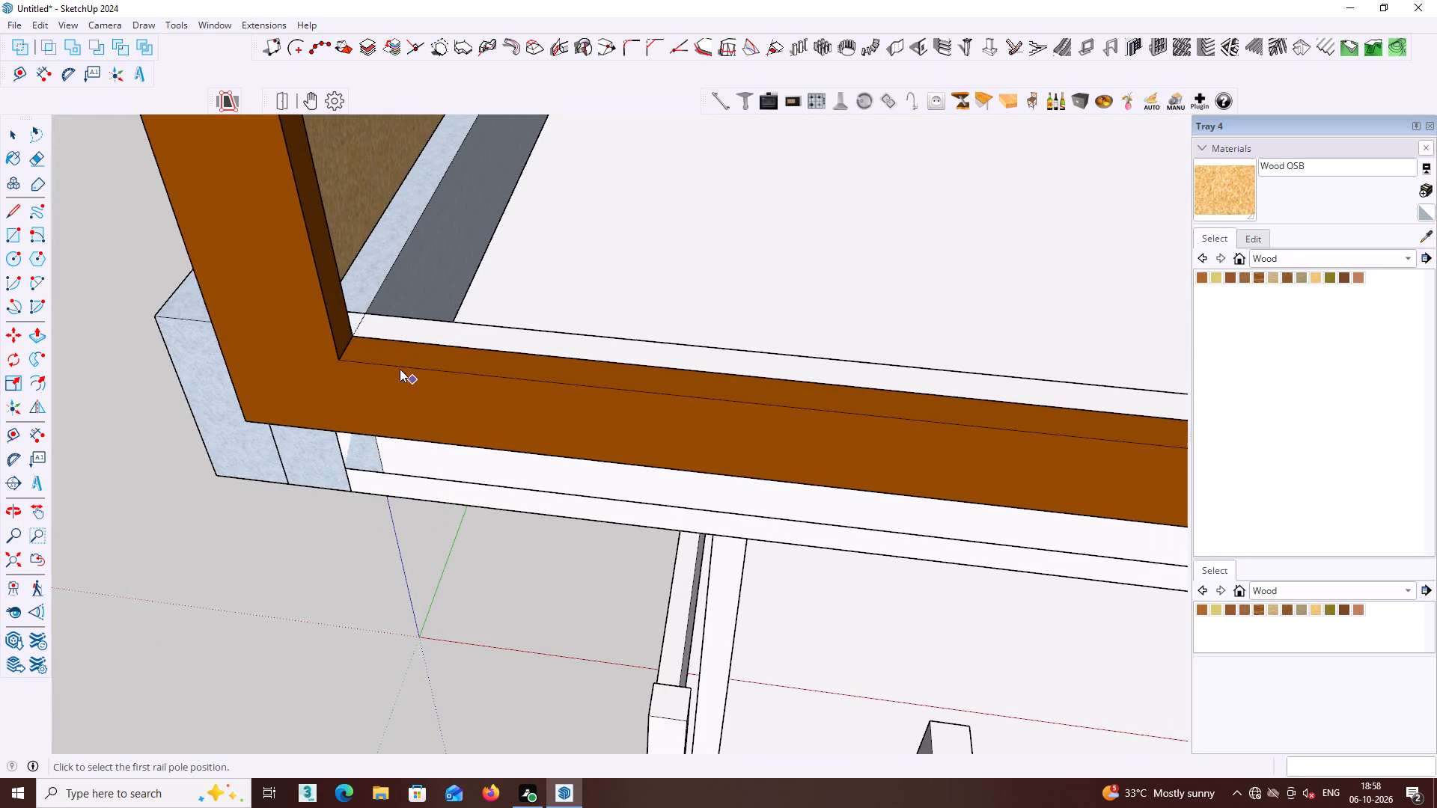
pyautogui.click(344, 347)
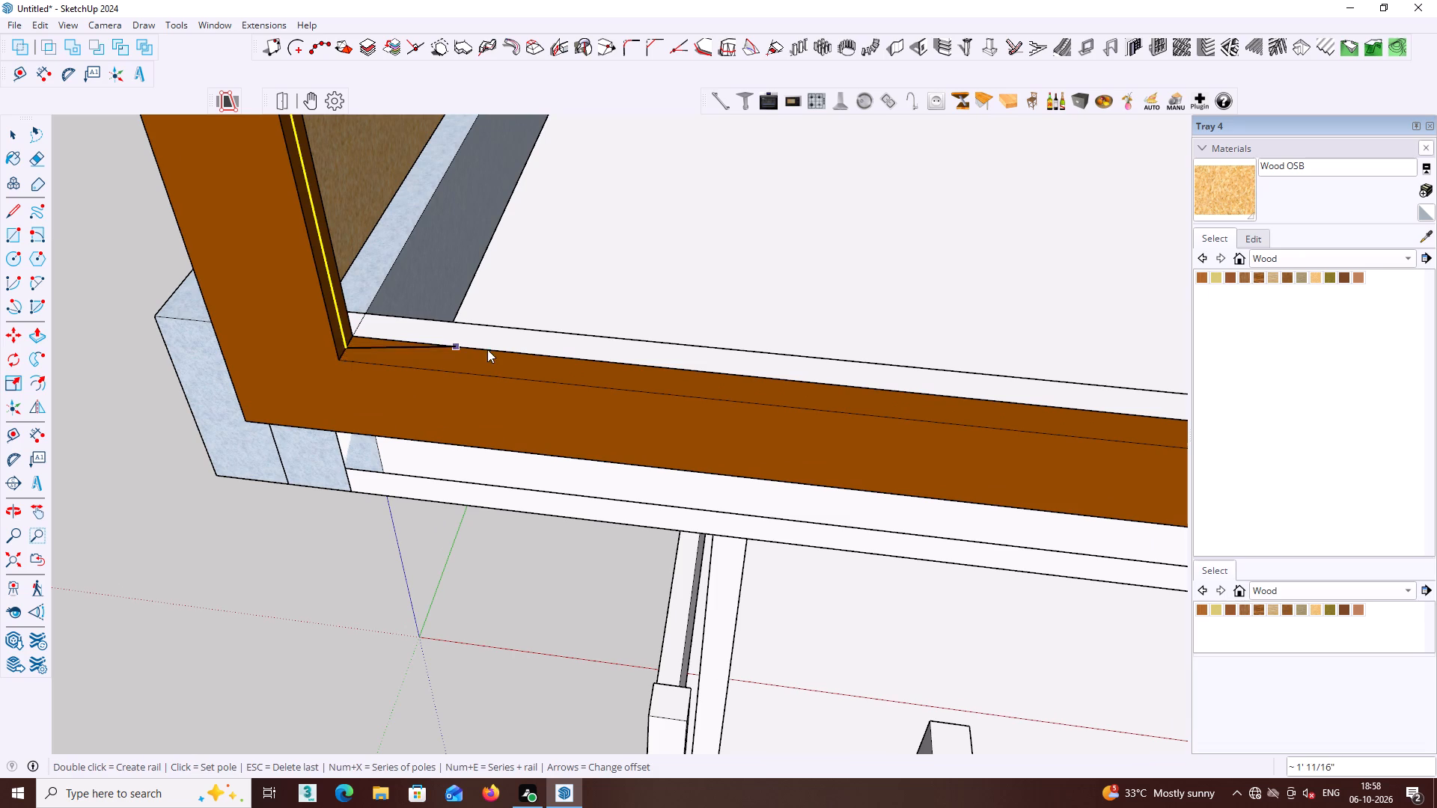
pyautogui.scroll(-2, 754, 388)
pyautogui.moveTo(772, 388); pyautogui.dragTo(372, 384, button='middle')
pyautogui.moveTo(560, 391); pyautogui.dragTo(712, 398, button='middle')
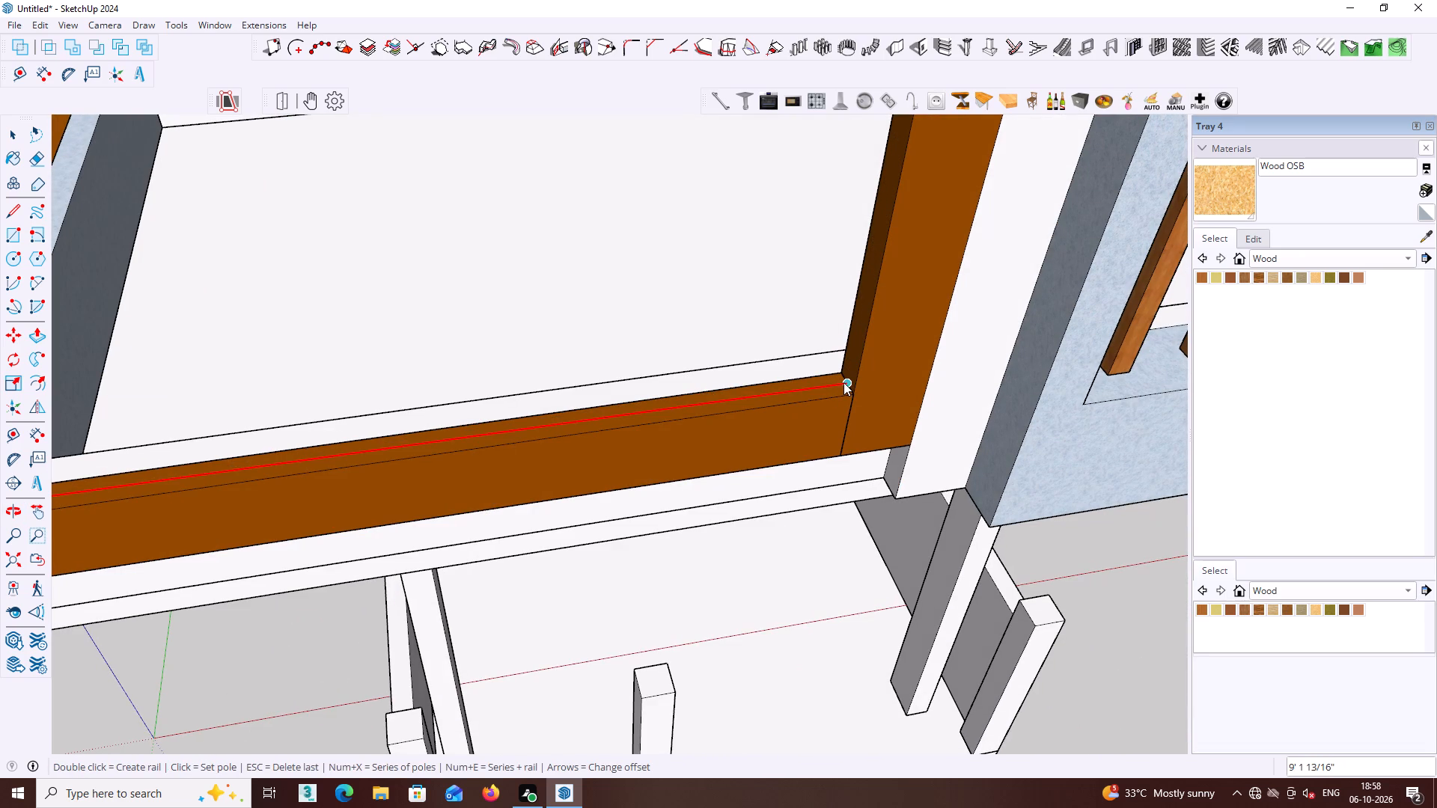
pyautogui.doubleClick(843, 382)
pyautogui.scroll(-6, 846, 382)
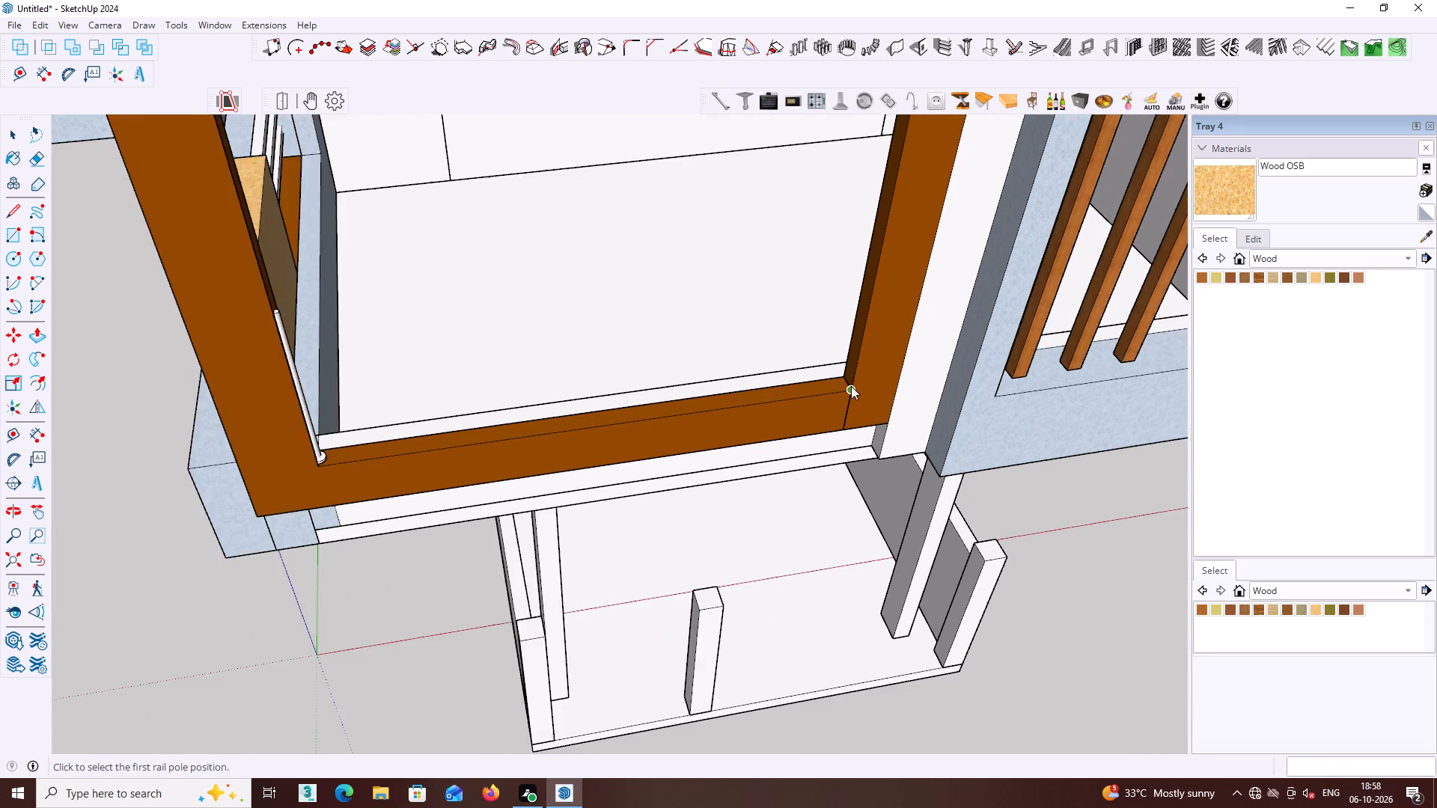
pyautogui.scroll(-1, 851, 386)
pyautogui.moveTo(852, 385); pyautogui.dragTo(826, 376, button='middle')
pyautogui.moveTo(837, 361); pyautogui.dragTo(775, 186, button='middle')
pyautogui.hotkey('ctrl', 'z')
# Draw the Type C railing along the front brown frame's bottom sill between its inner corner midpoints, about 9' 1 13/16" long.
pyautogui.moveTo(422, 358); pyautogui.dragTo(403, 457, button='middle')
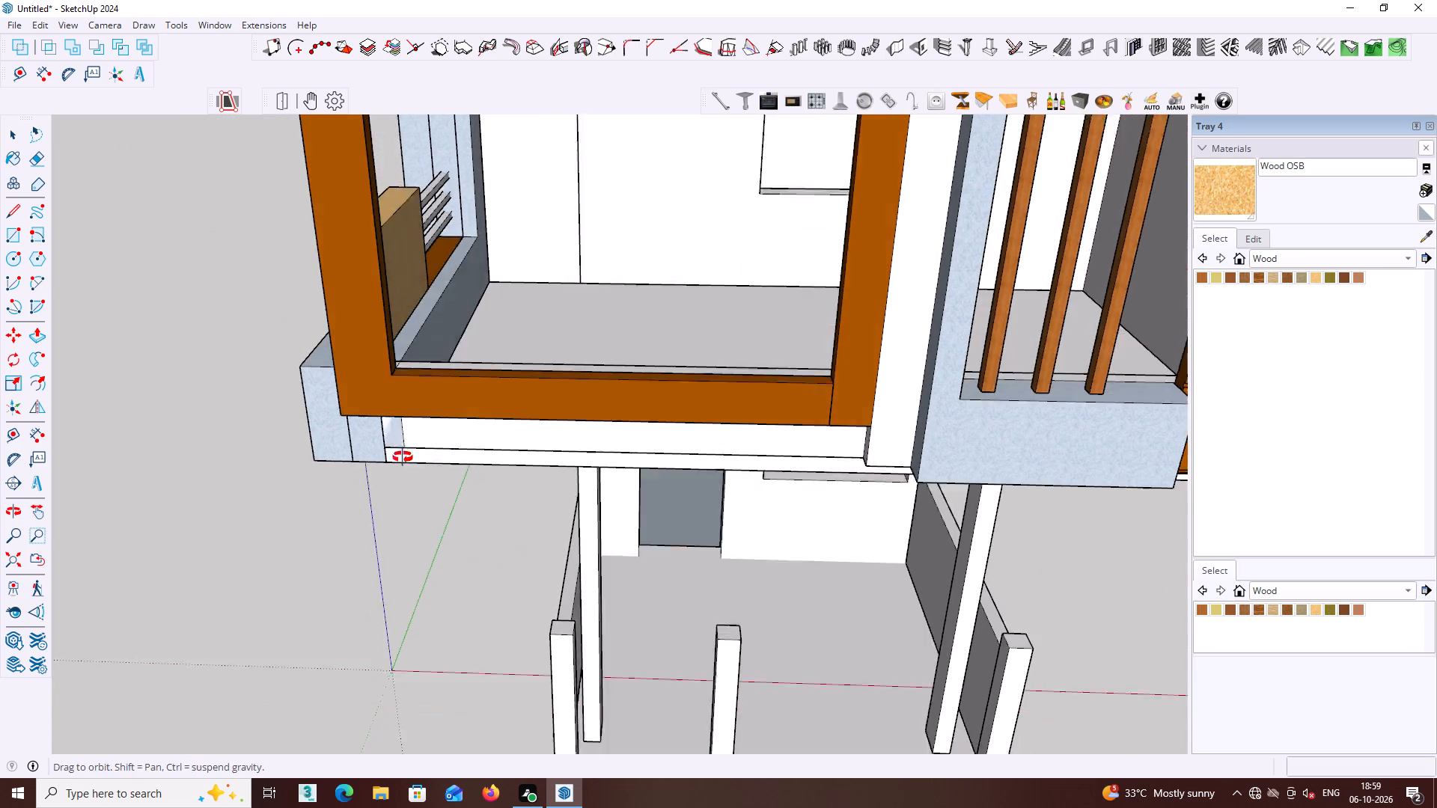
pyautogui.moveTo(403, 457); pyautogui.dragTo(399, 481, button='middle')
pyautogui.scroll(7, 387, 391)
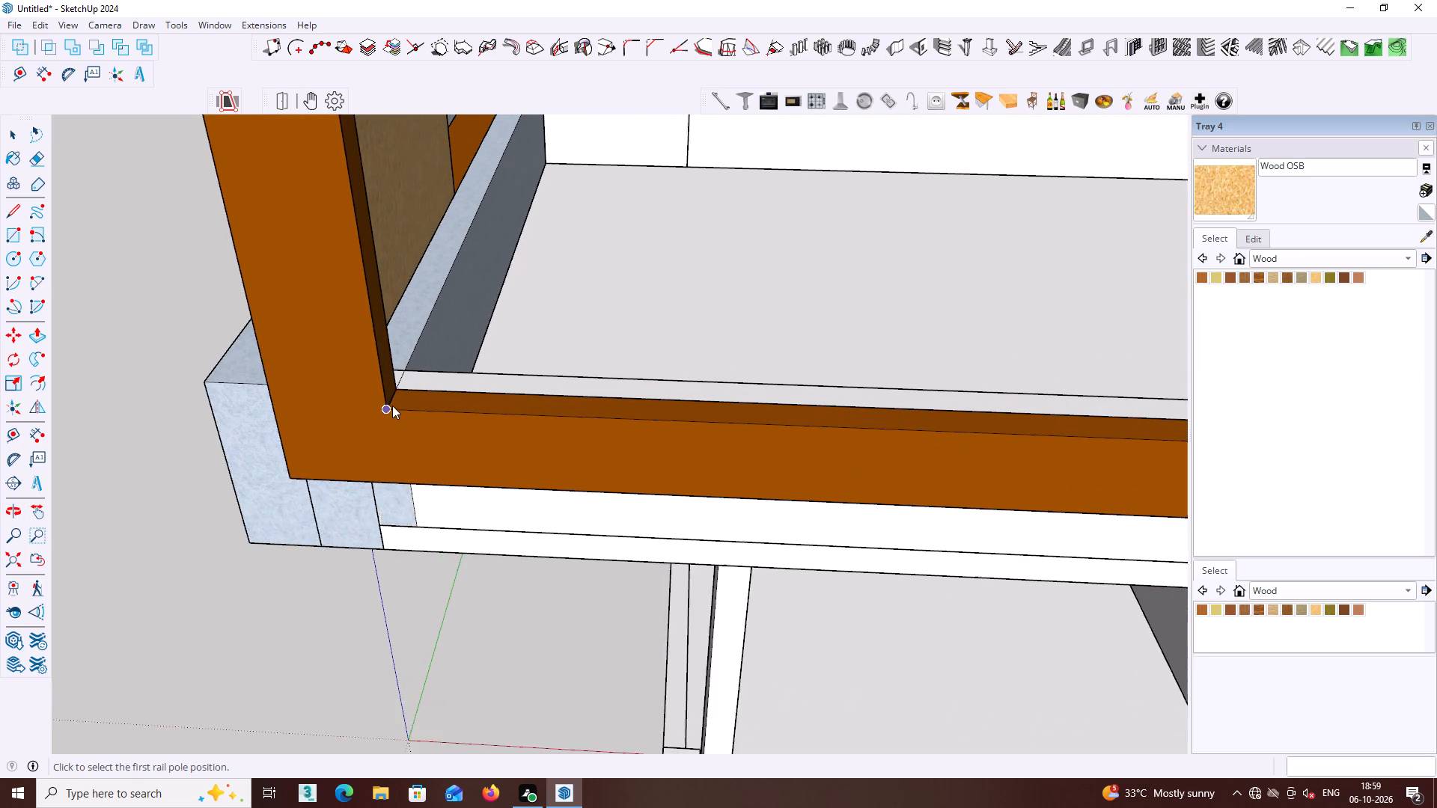
pyautogui.scroll(3, 392, 405)
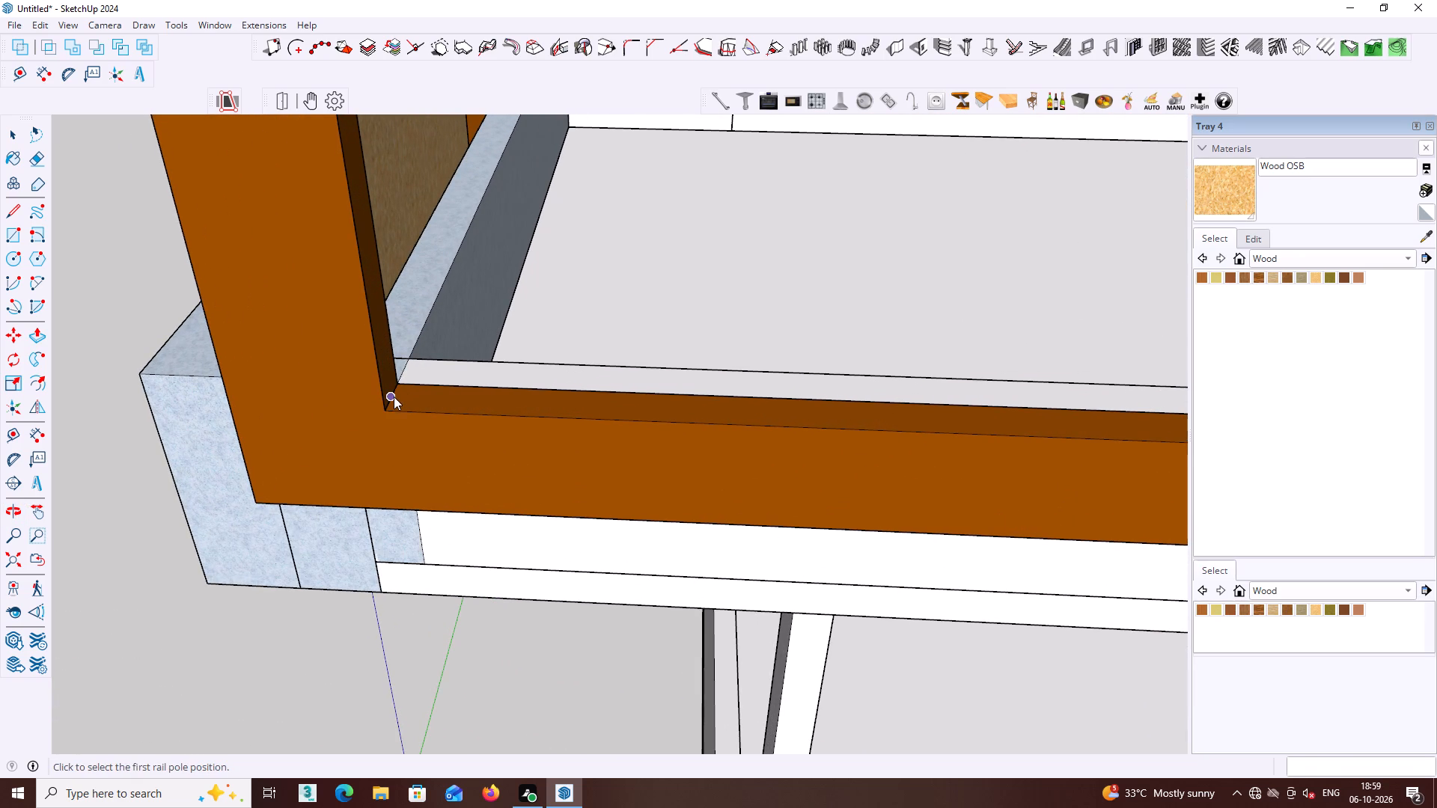
pyautogui.click(394, 397)
pyautogui.scroll(-4, 696, 390)
pyautogui.moveTo(767, 411); pyautogui.dragTo(507, 403, button='middle')
pyautogui.keyDown('shift'); pyautogui.moveTo(842, 395); pyautogui.dragTo(632, 390, button='middle'); pyautogui.keyUp('shift')
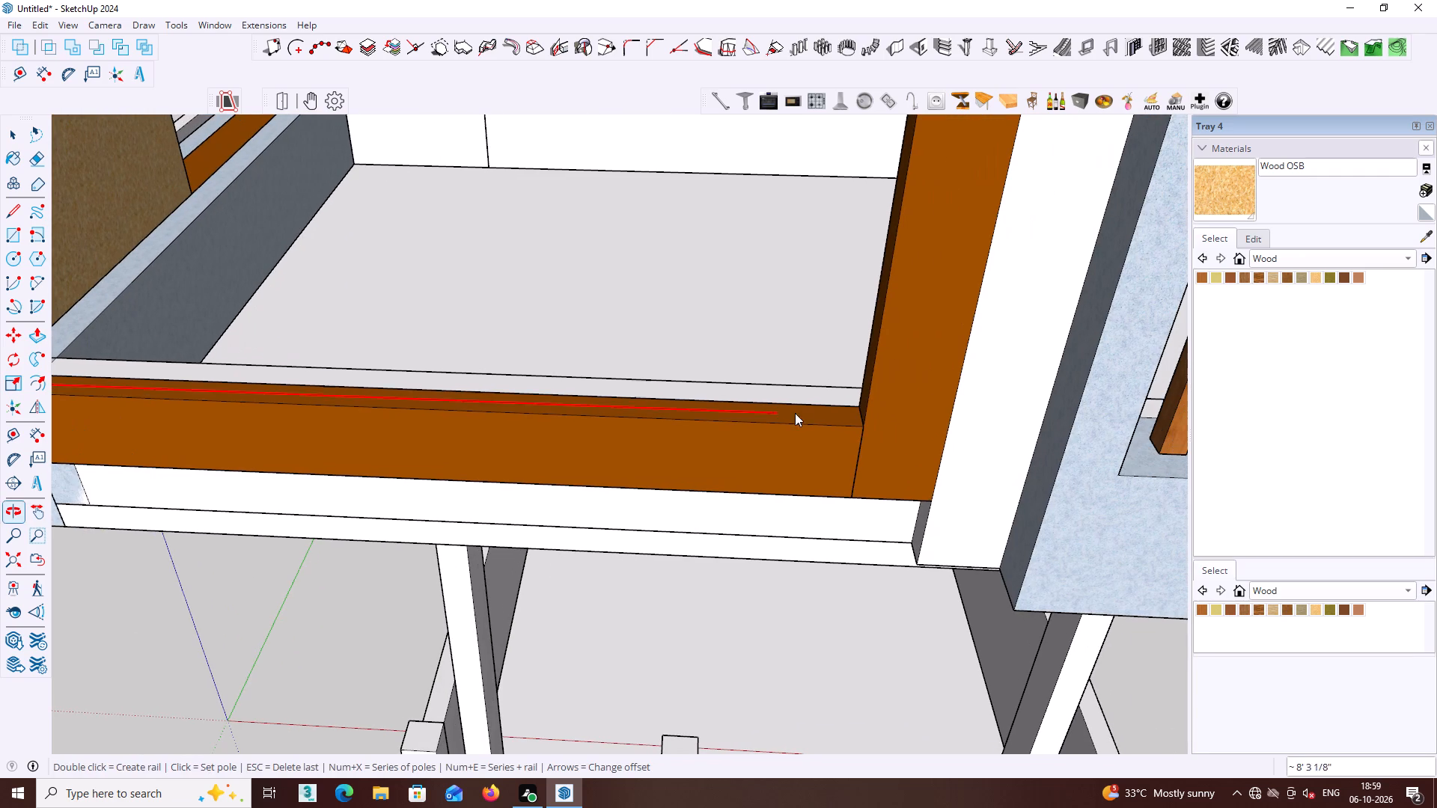
pyautogui.scroll(1, 856, 416)
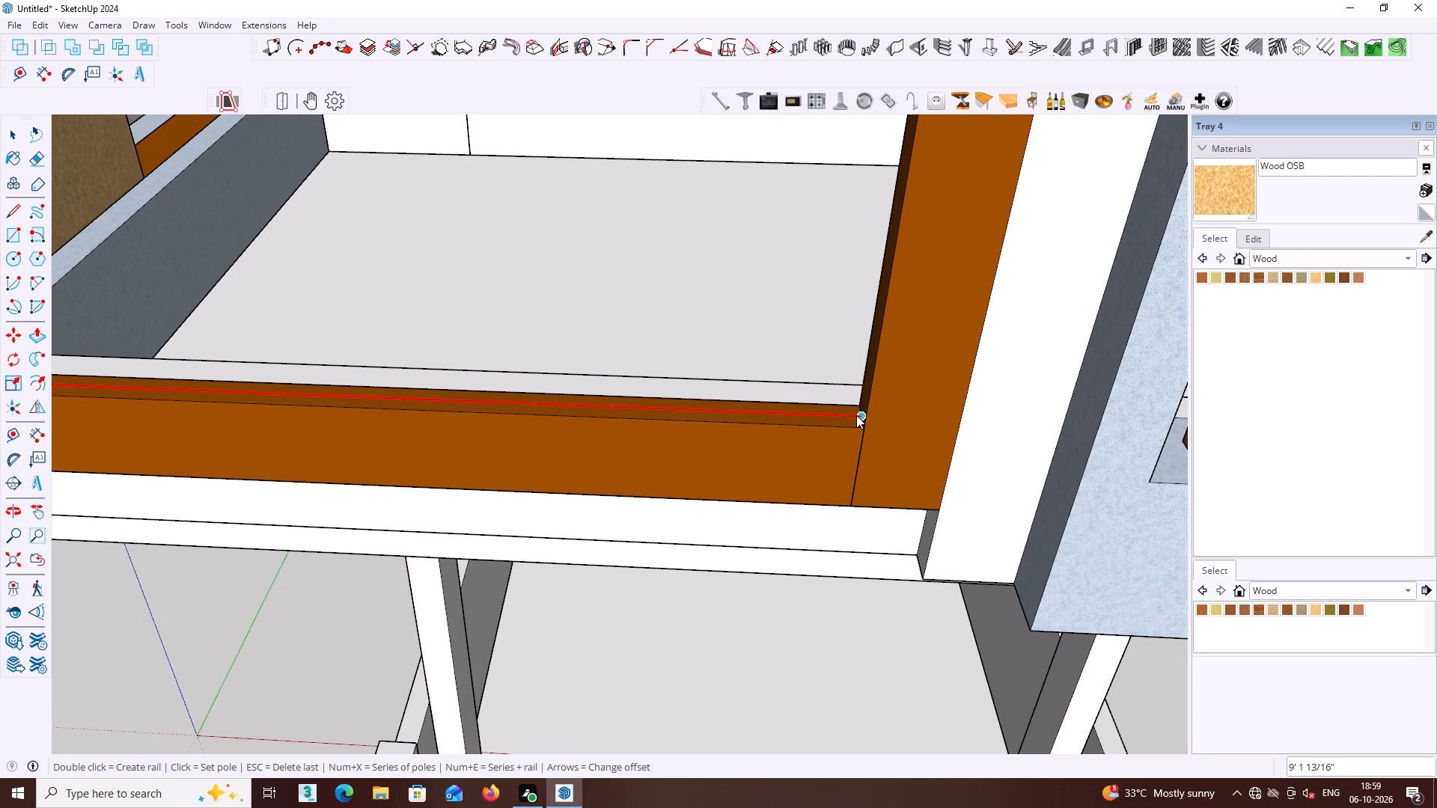
pyautogui.write('/4')
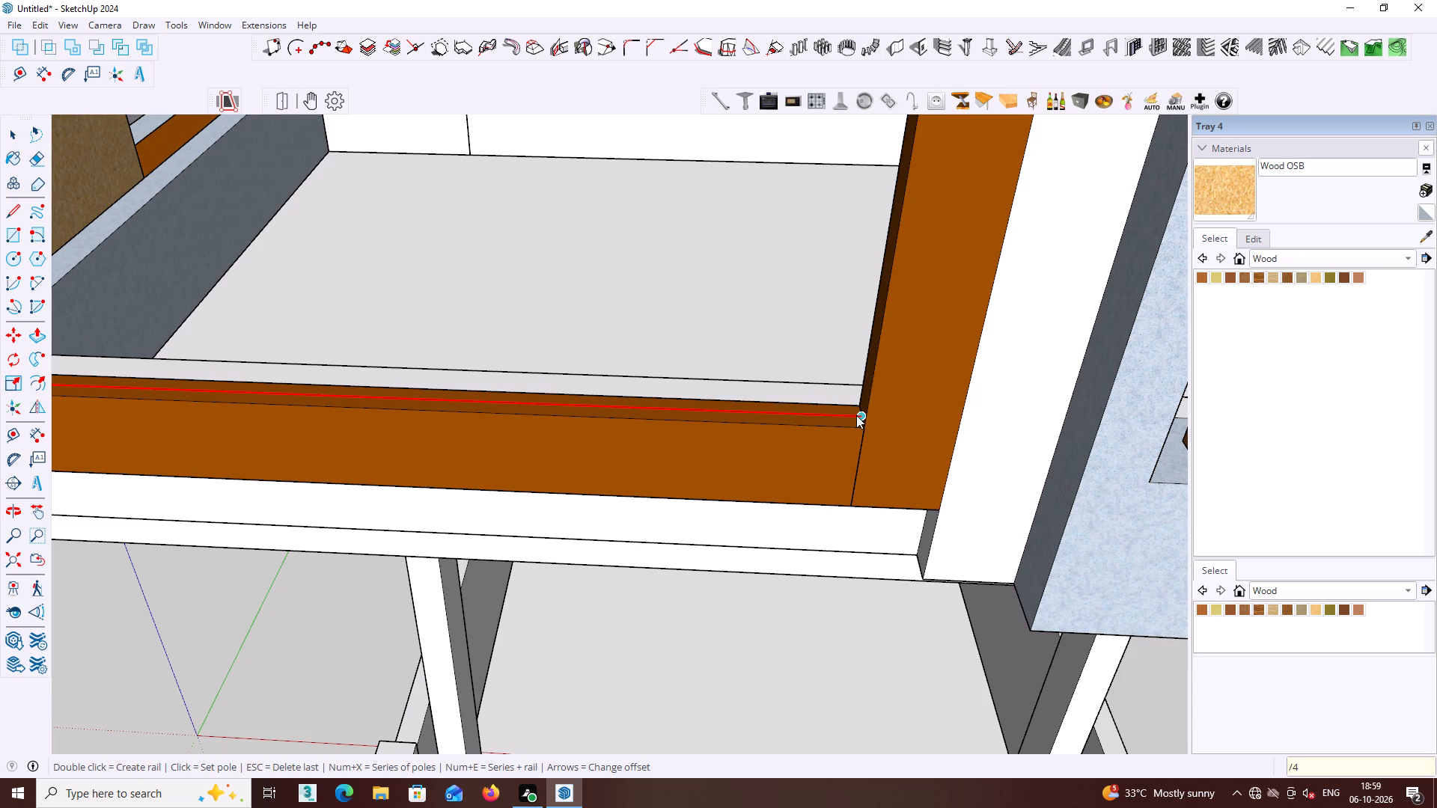
pyautogui.doubleClick(856, 415)
pyautogui.scroll(-8, 855, 416)
pyautogui.moveTo(852, 424); pyautogui.dragTo(850, 355, button='middle')
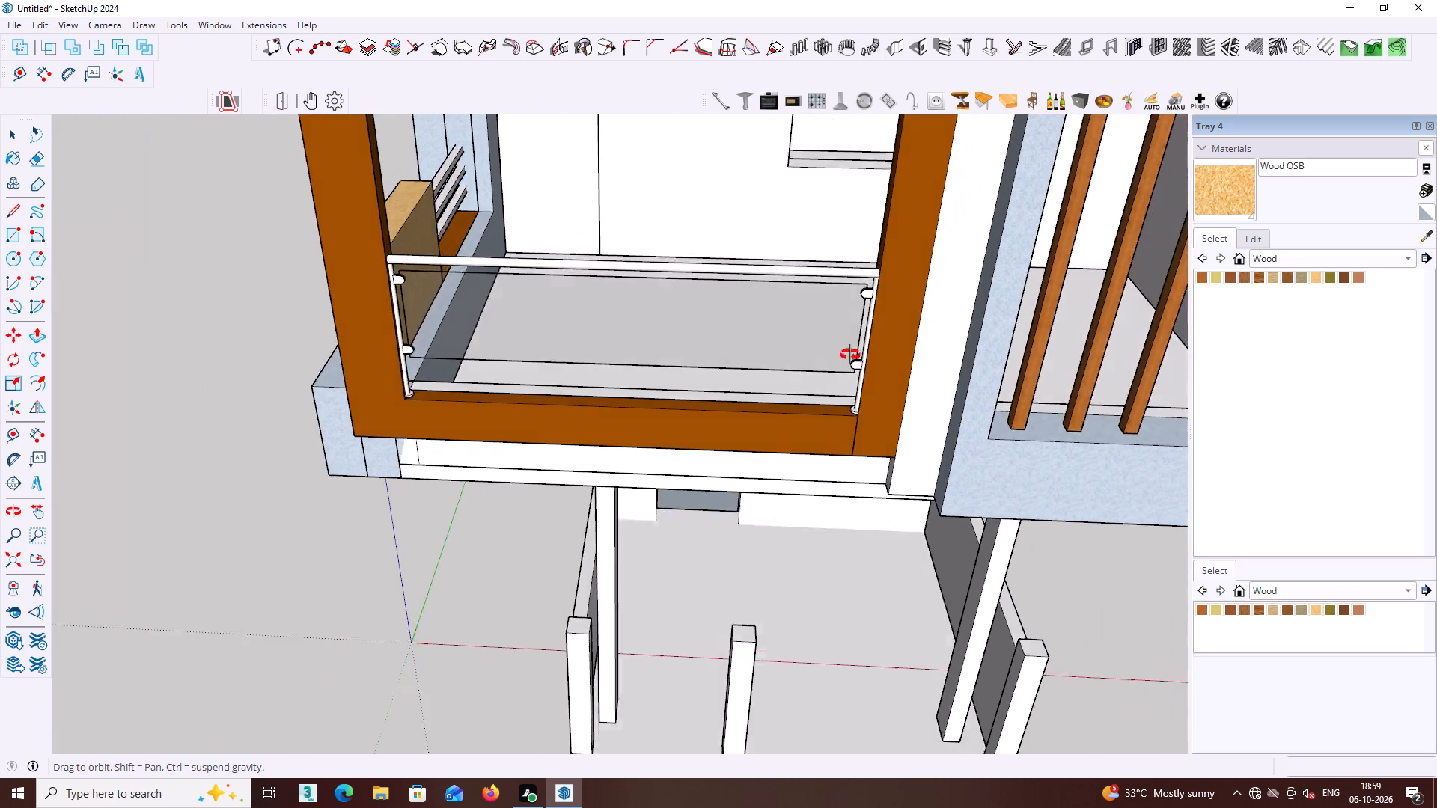
pyautogui.moveTo(850, 355); pyautogui.dragTo(842, 293, button='middle')
pyautogui.press('space')
# Open the new railing's group and paint its top handrail with black Color M09 from the Colors collection.
pyautogui.middleClick(255, 569)
pyautogui.scroll(-3, 255, 569)
pyautogui.moveTo(281, 558); pyautogui.dragTo(424, 569, button='middle')
pyautogui.scroll(5, 451, 370)
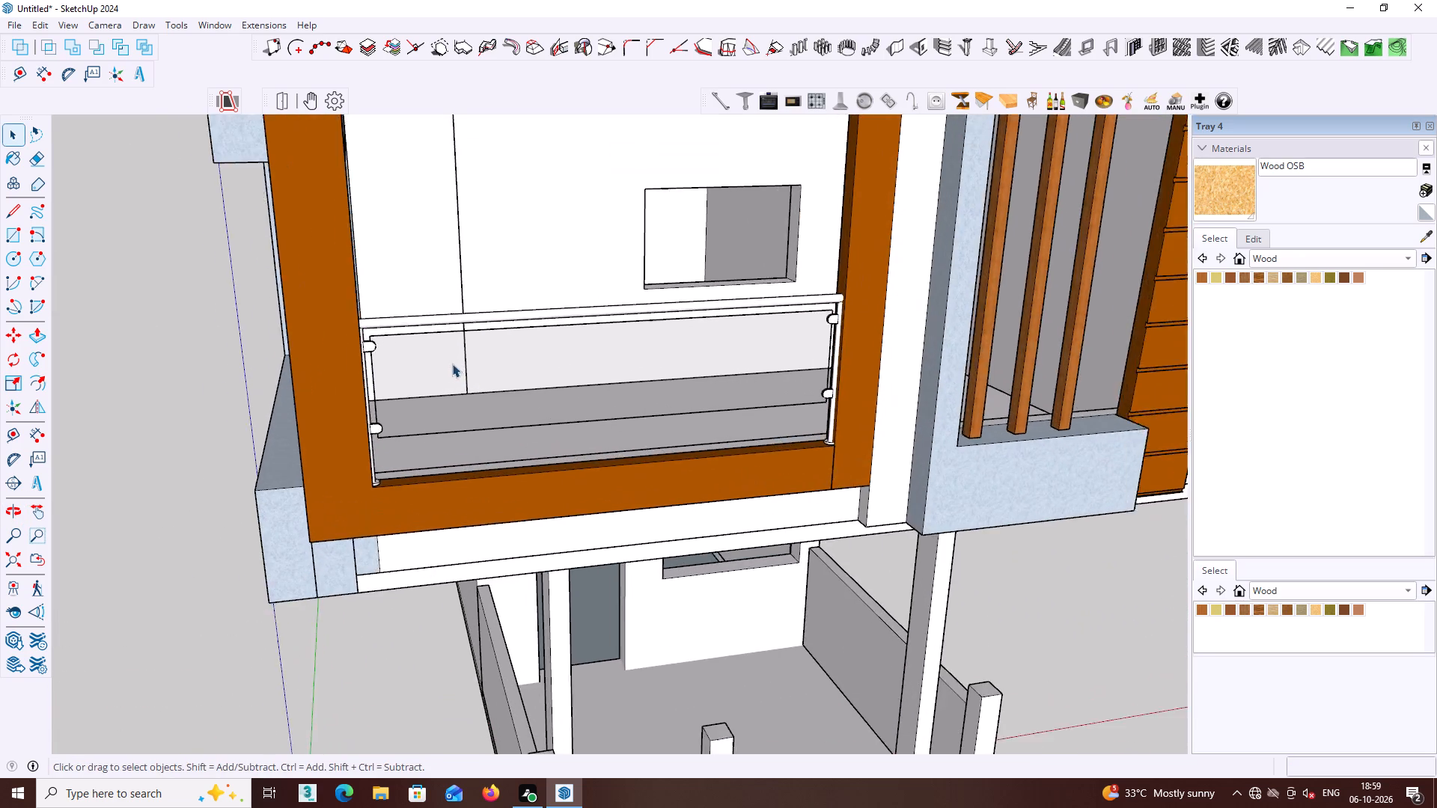
pyautogui.moveTo(452, 364); pyautogui.dragTo(396, 436, button='middle')
pyautogui.scroll(4, 382, 361)
pyautogui.click(383, 368)
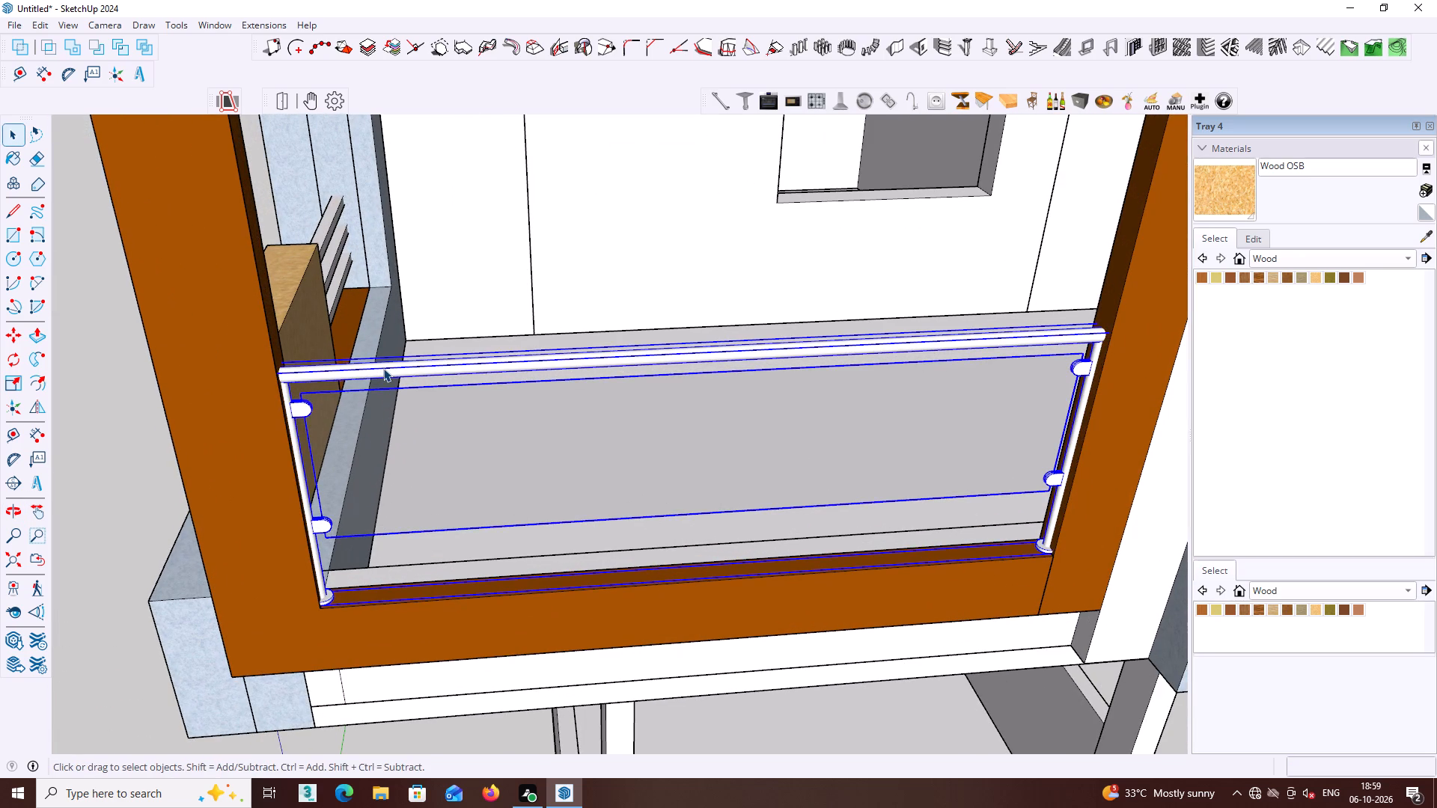
pyautogui.doubleClick(385, 368)
pyautogui.click(388, 370)
pyautogui.doubleClick(390, 370)
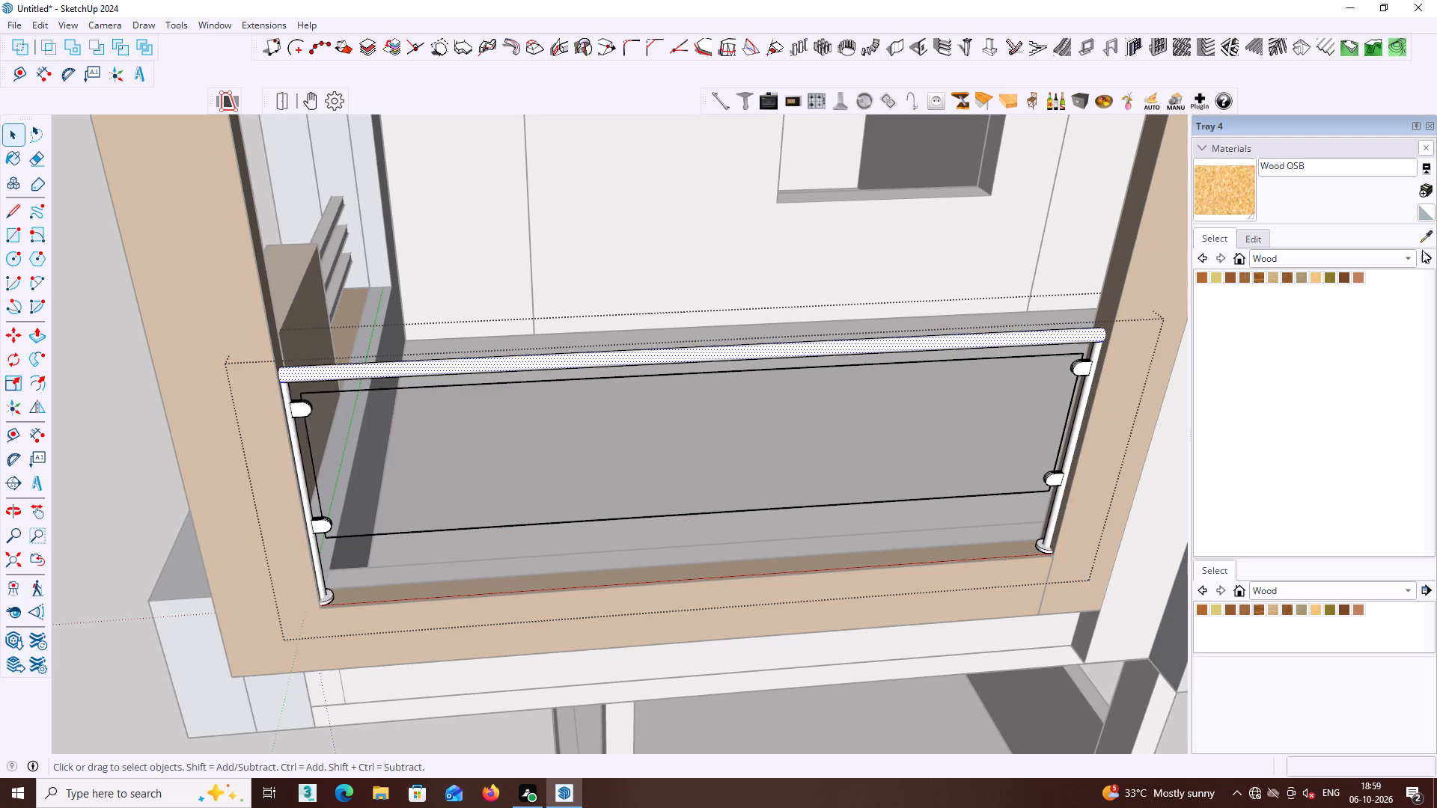
pyautogui.click(1402, 262)
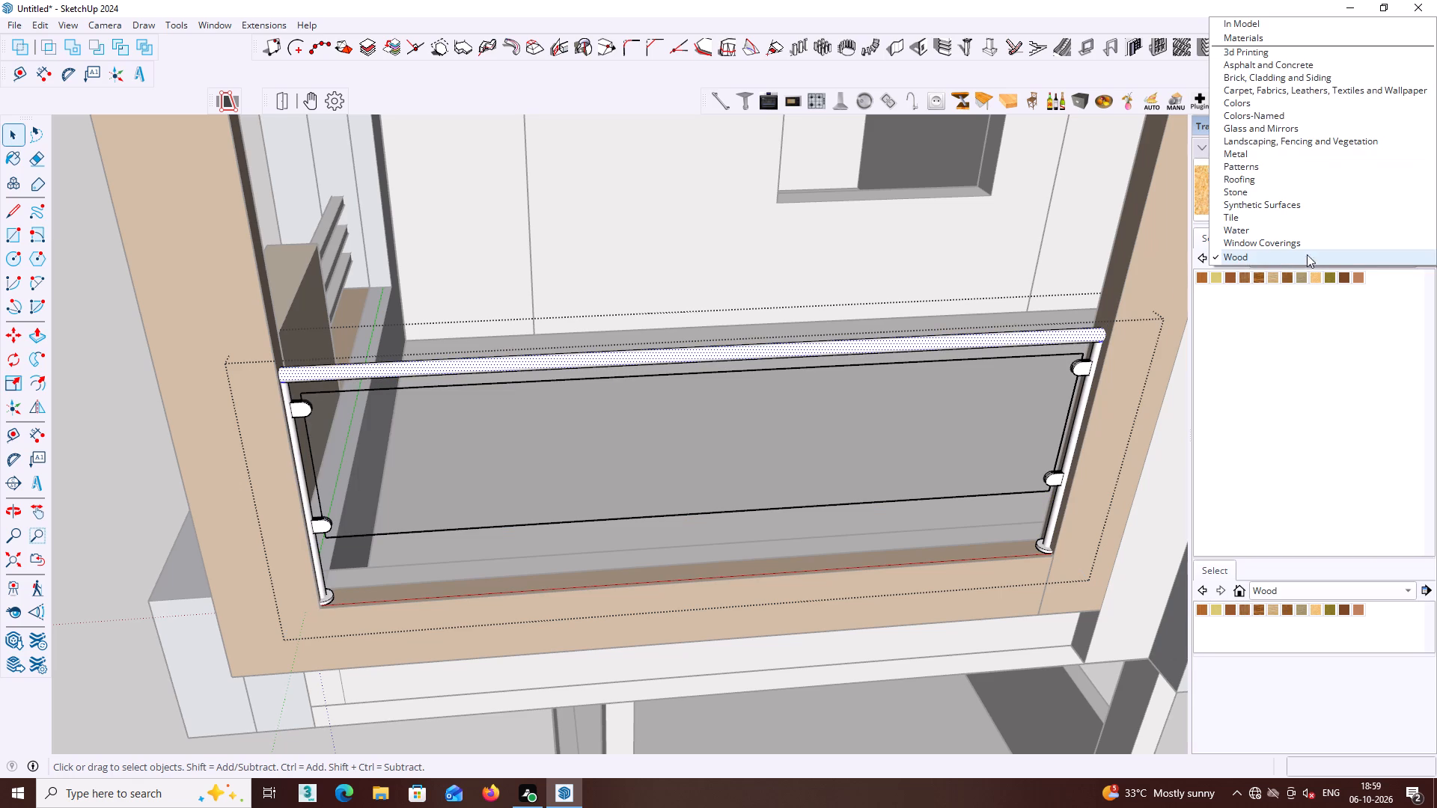
pyautogui.click(1248, 105)
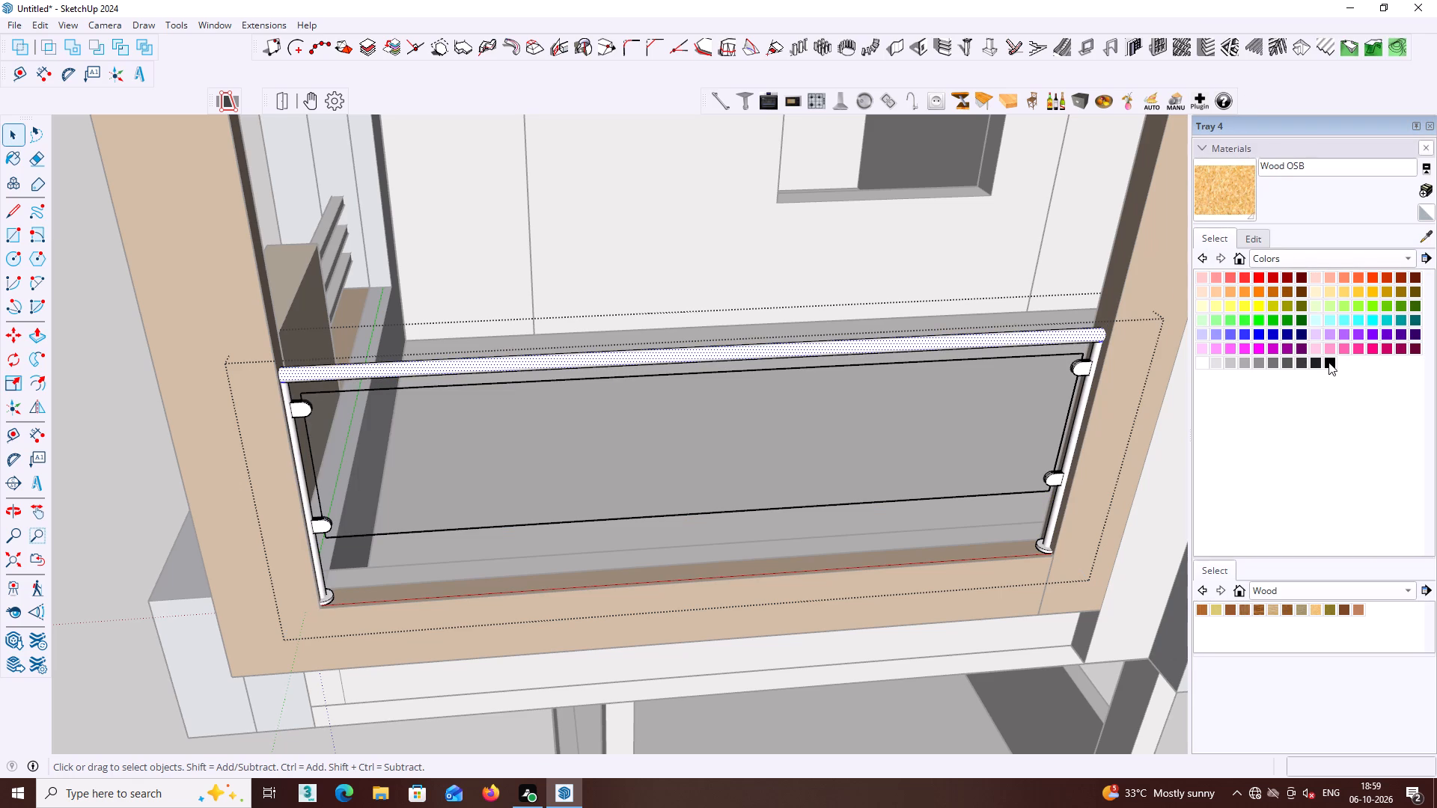
pyautogui.click(1328, 362)
pyautogui.click(1065, 343)
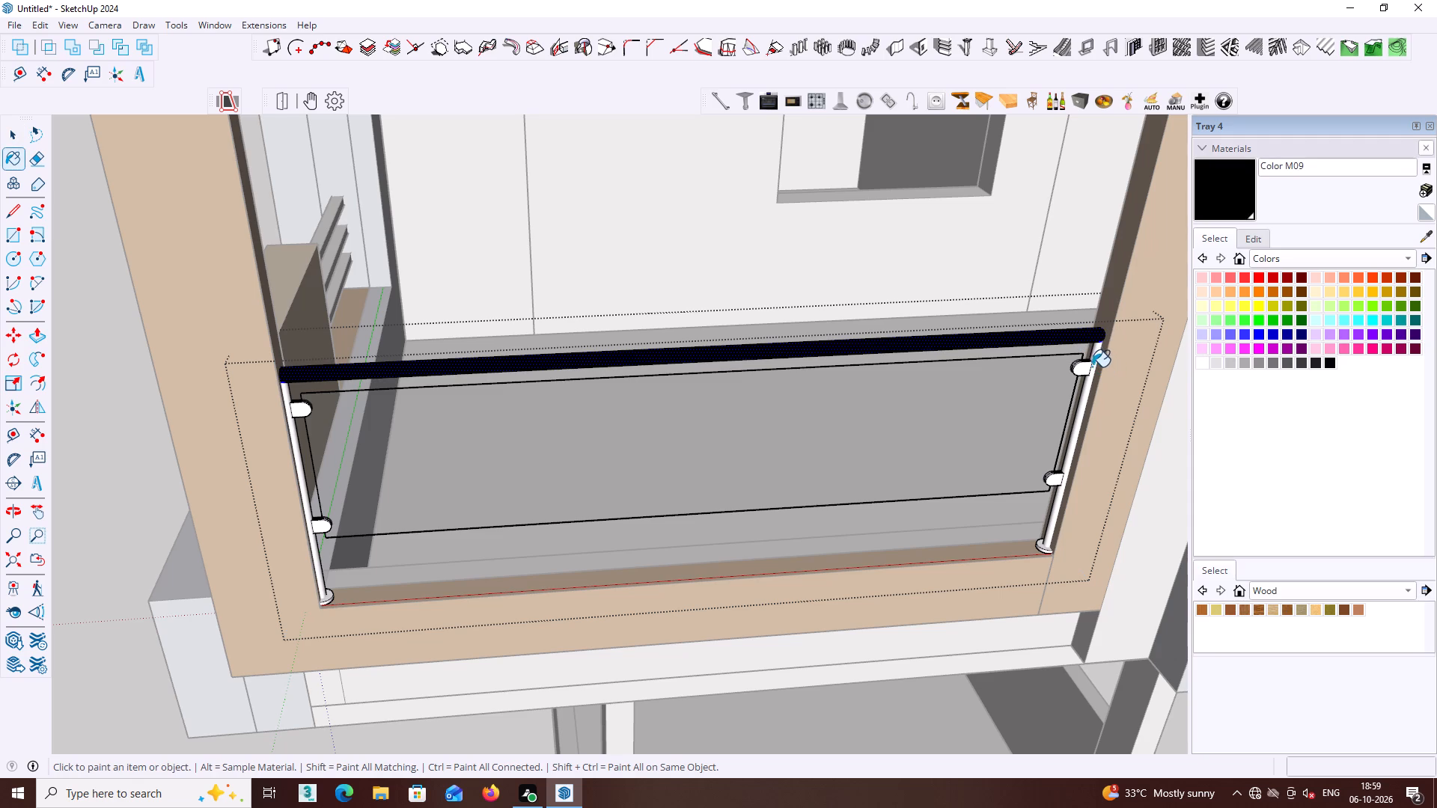
# Paint both end posts of the front balcony railing with Color M09.
pyautogui.click(1091, 366)
pyautogui.click(1090, 373)
pyautogui.click(1083, 375)
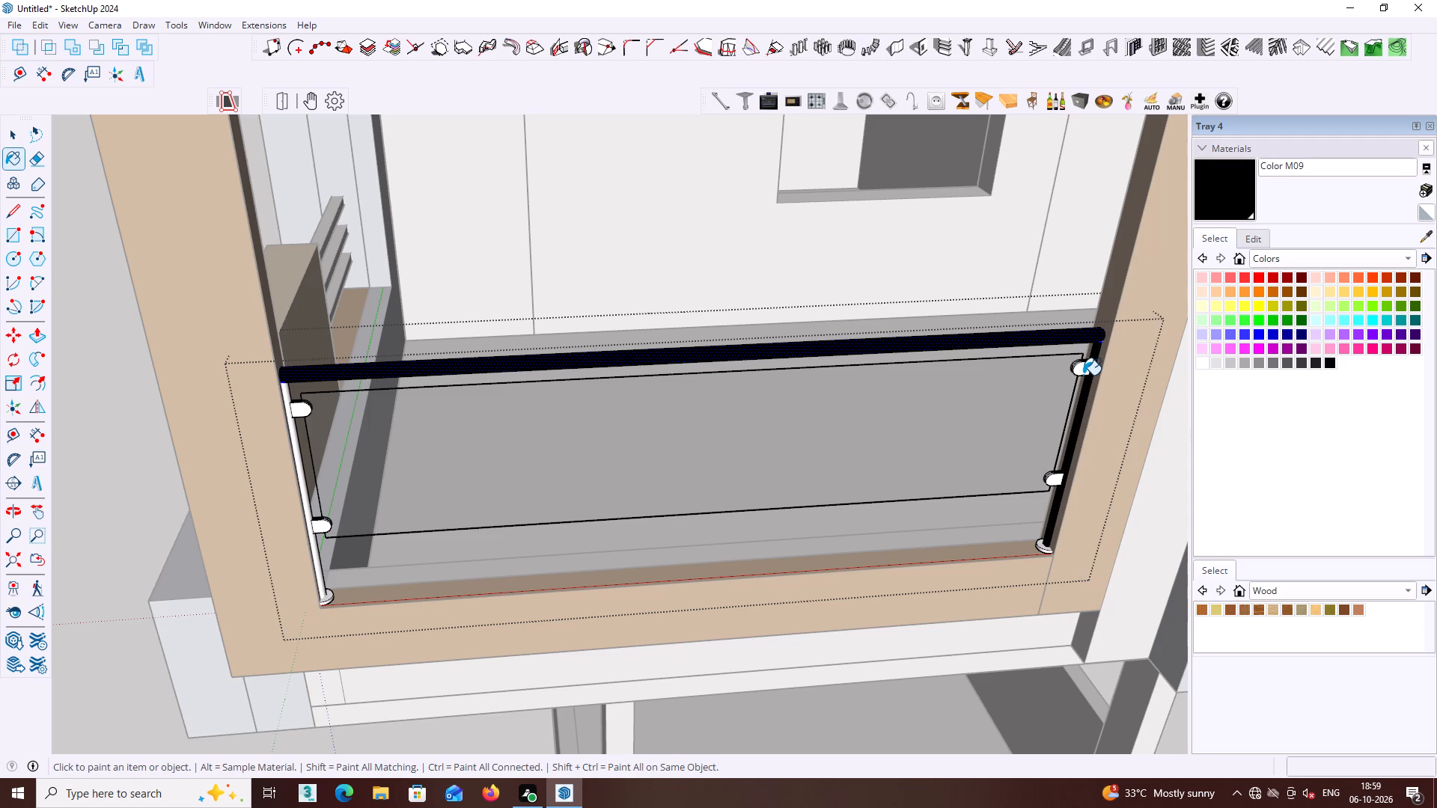
pyautogui.scroll(4, 1070, 375)
pyautogui.scroll(-3, 1093, 373)
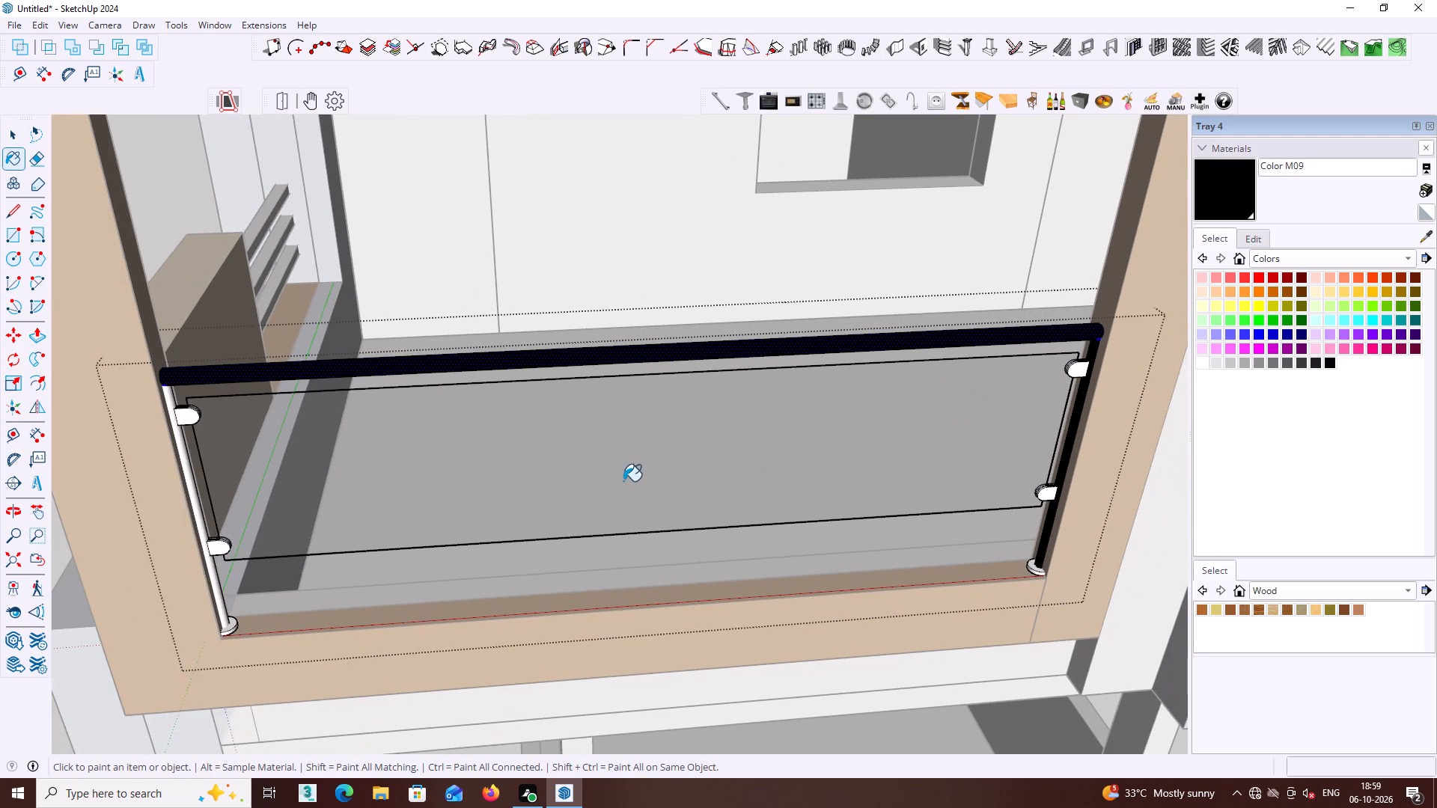
pyautogui.scroll(1, 159, 429)
pyautogui.click(170, 402)
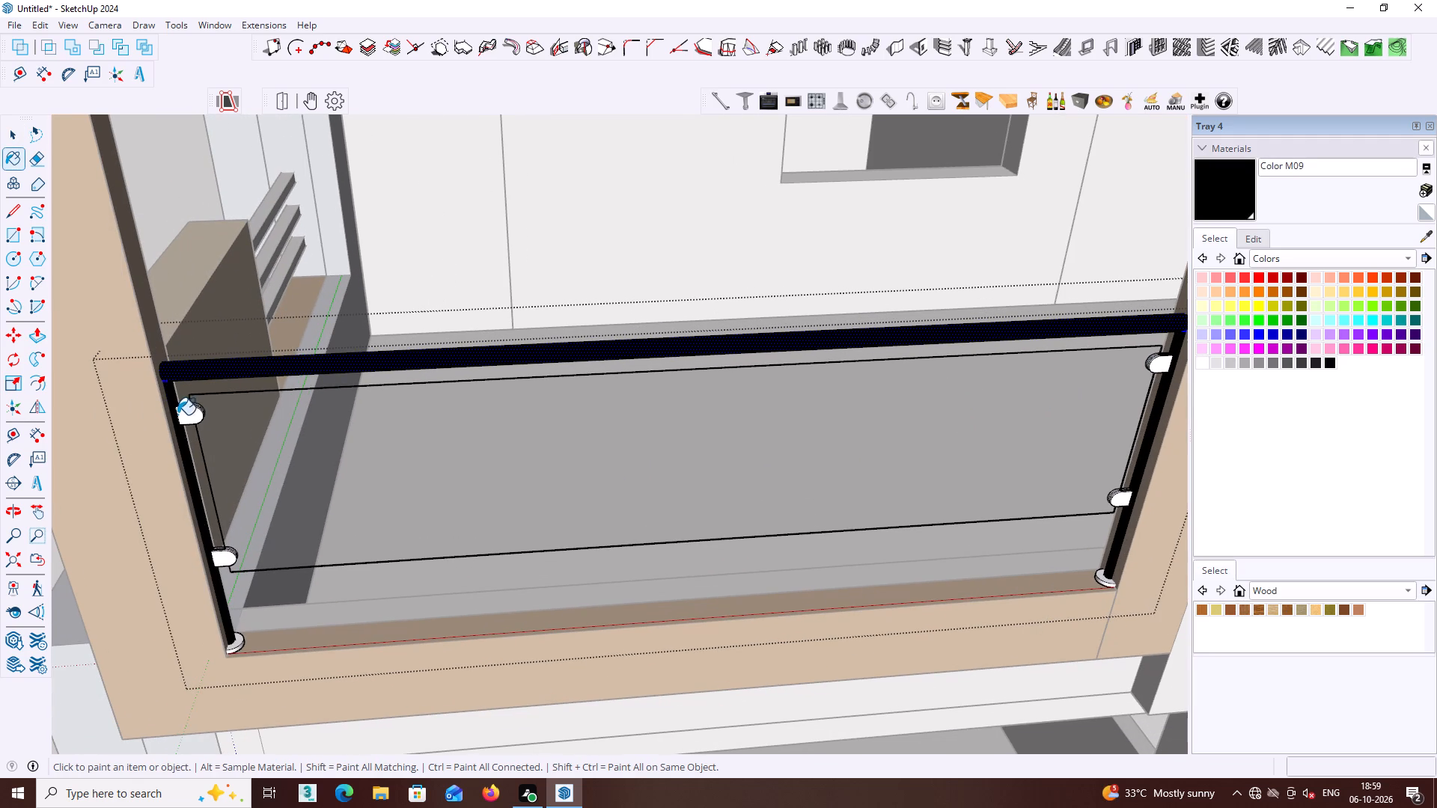
# Paint the front, edge and back faces of the upper glass clamp on the railing's left end post with Color M09.
pyautogui.scroll(6, 180, 420)
pyautogui.moveTo(180, 429); pyautogui.dragTo(213, 413, button='middle')
pyautogui.scroll(2, 213, 410)
pyautogui.click(218, 396)
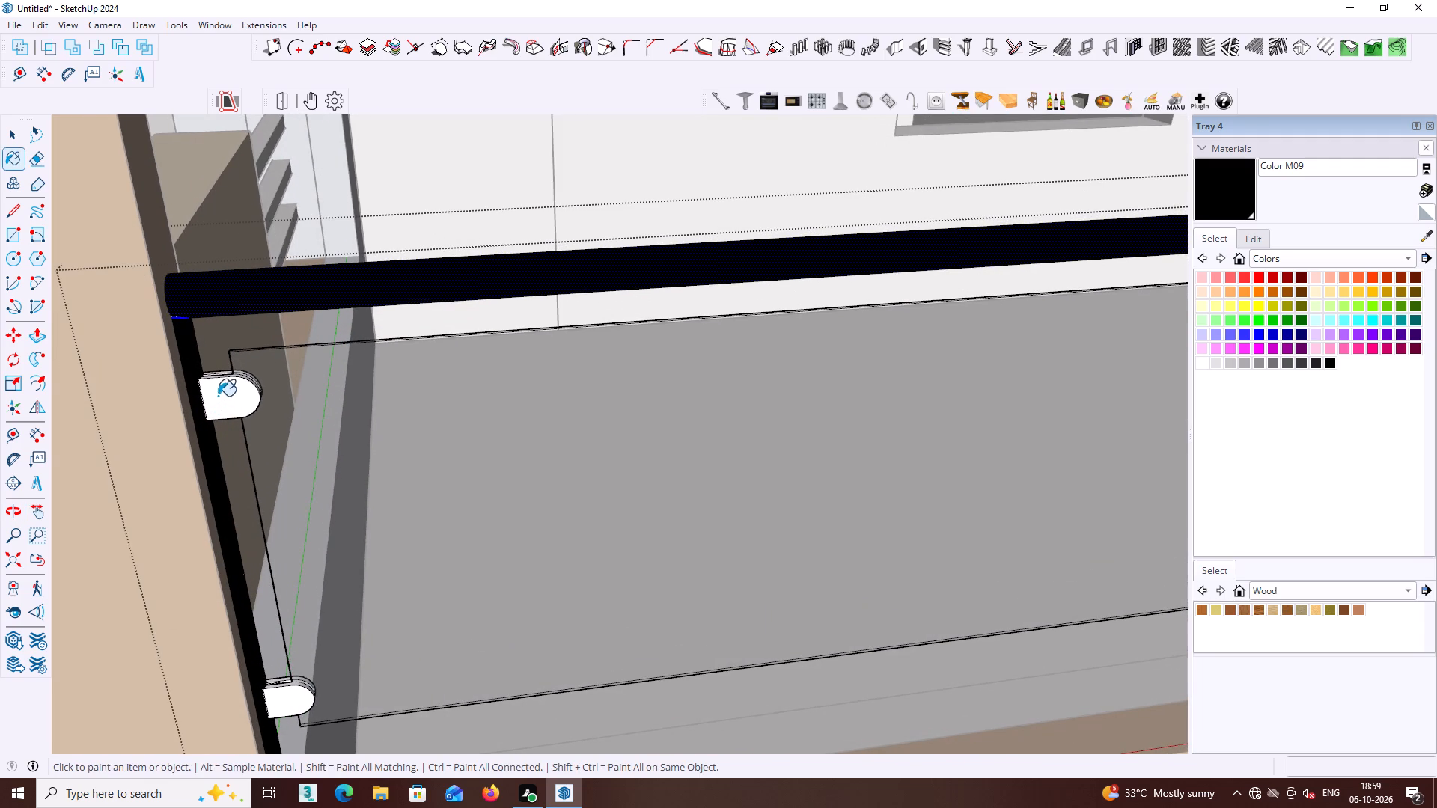
pyautogui.moveTo(216, 389); pyautogui.dragTo(199, 482, button='middle')
pyautogui.scroll(8, 203, 465)
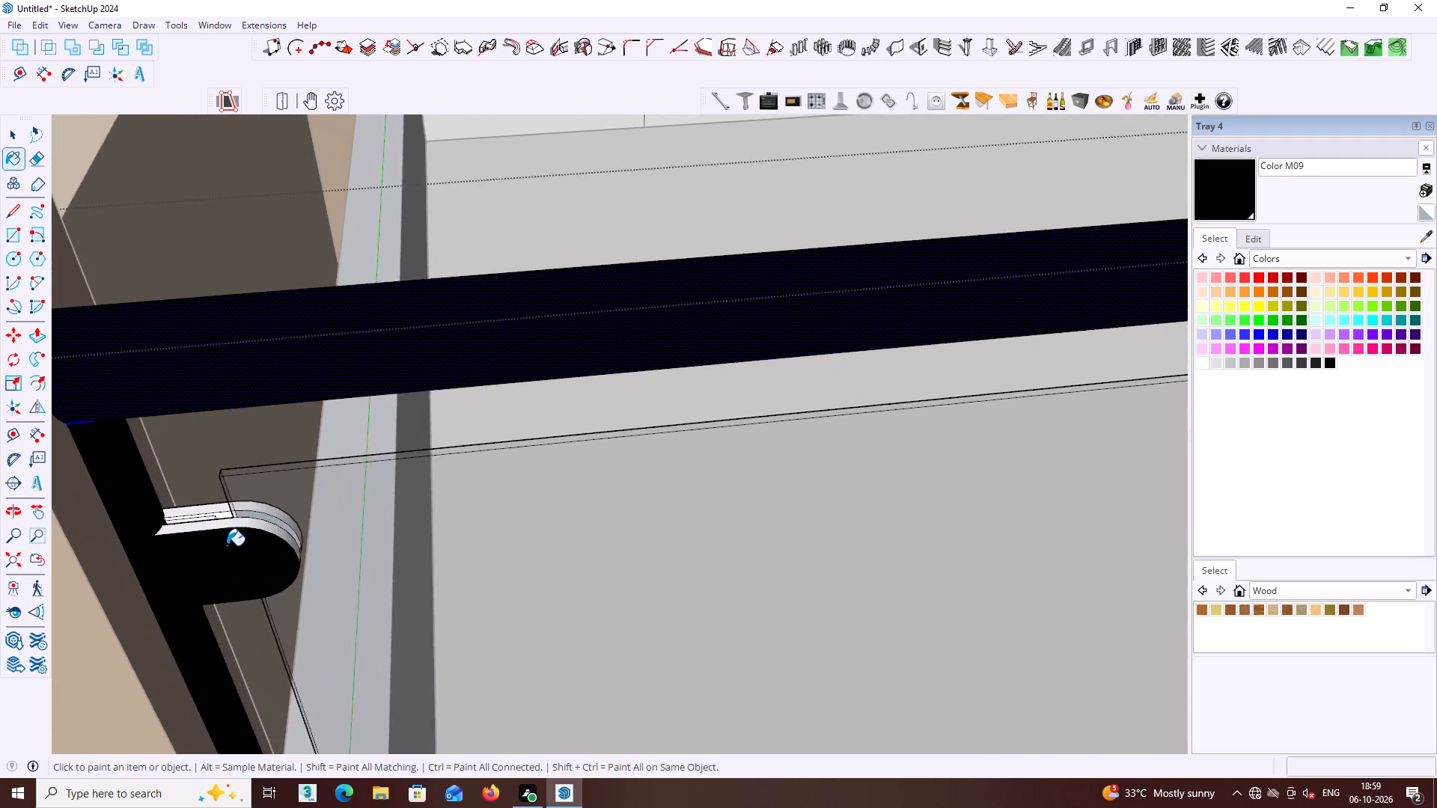
pyautogui.scroll(3, 227, 545)
pyautogui.click(260, 523)
pyautogui.click(260, 523)
pyautogui.click(271, 519)
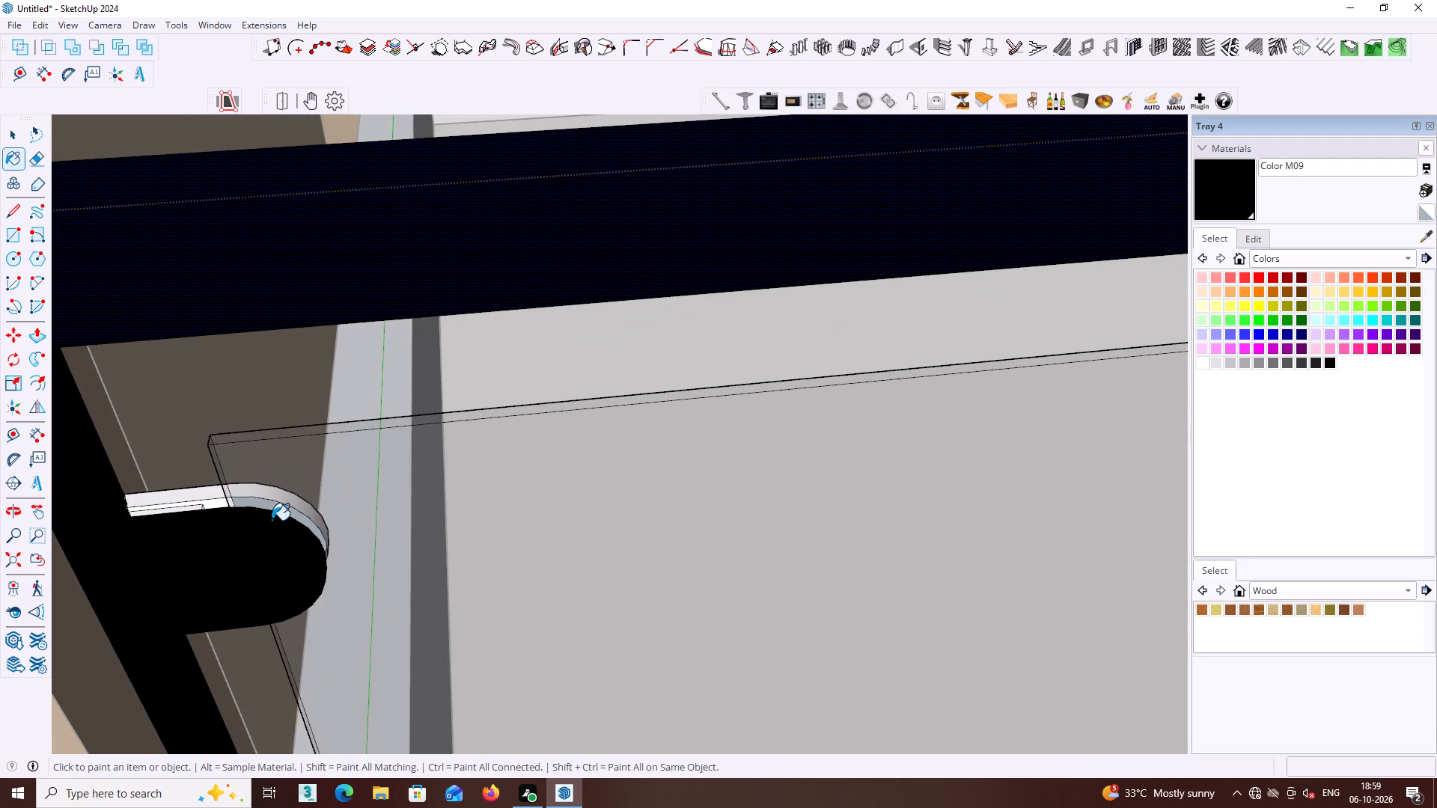
pyautogui.click(281, 504)
pyautogui.hotkey('ctrl', 'z')
pyautogui.click(181, 492)
pyautogui.scroll(-3, 188, 501)
pyautogui.moveTo(201, 515); pyautogui.dragTo(293, 407, button='middle')
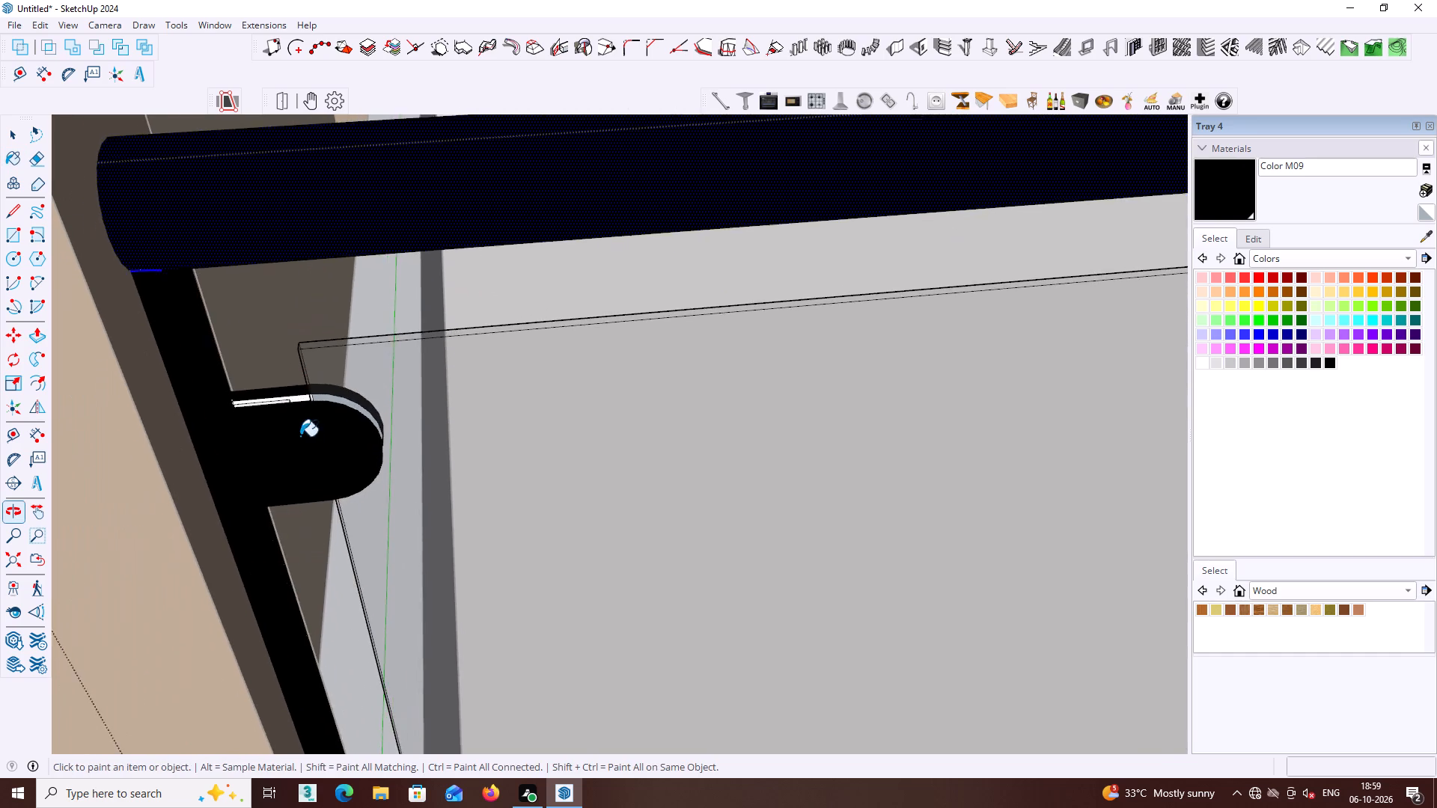
# Paint the round base plate of the railing's left end post with Color M09.
pyautogui.scroll(-12, 300, 436)
pyautogui.moveTo(405, 521); pyautogui.dragTo(378, 306, button='middle')
pyautogui.moveTo(410, 477); pyautogui.dragTo(408, 379, button='middle')
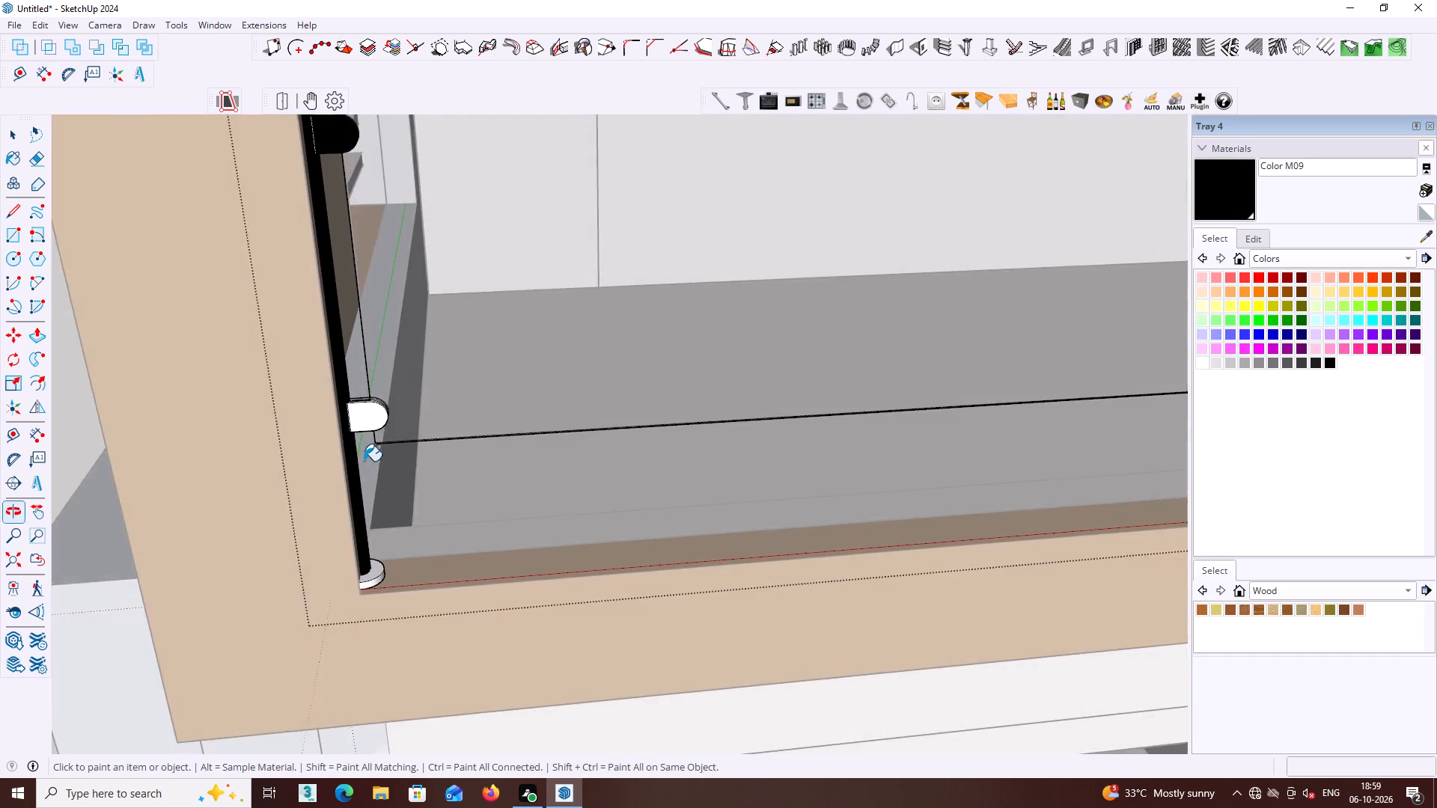
pyautogui.scroll(6, 360, 461)
pyautogui.click(373, 630)
pyautogui.click(379, 640)
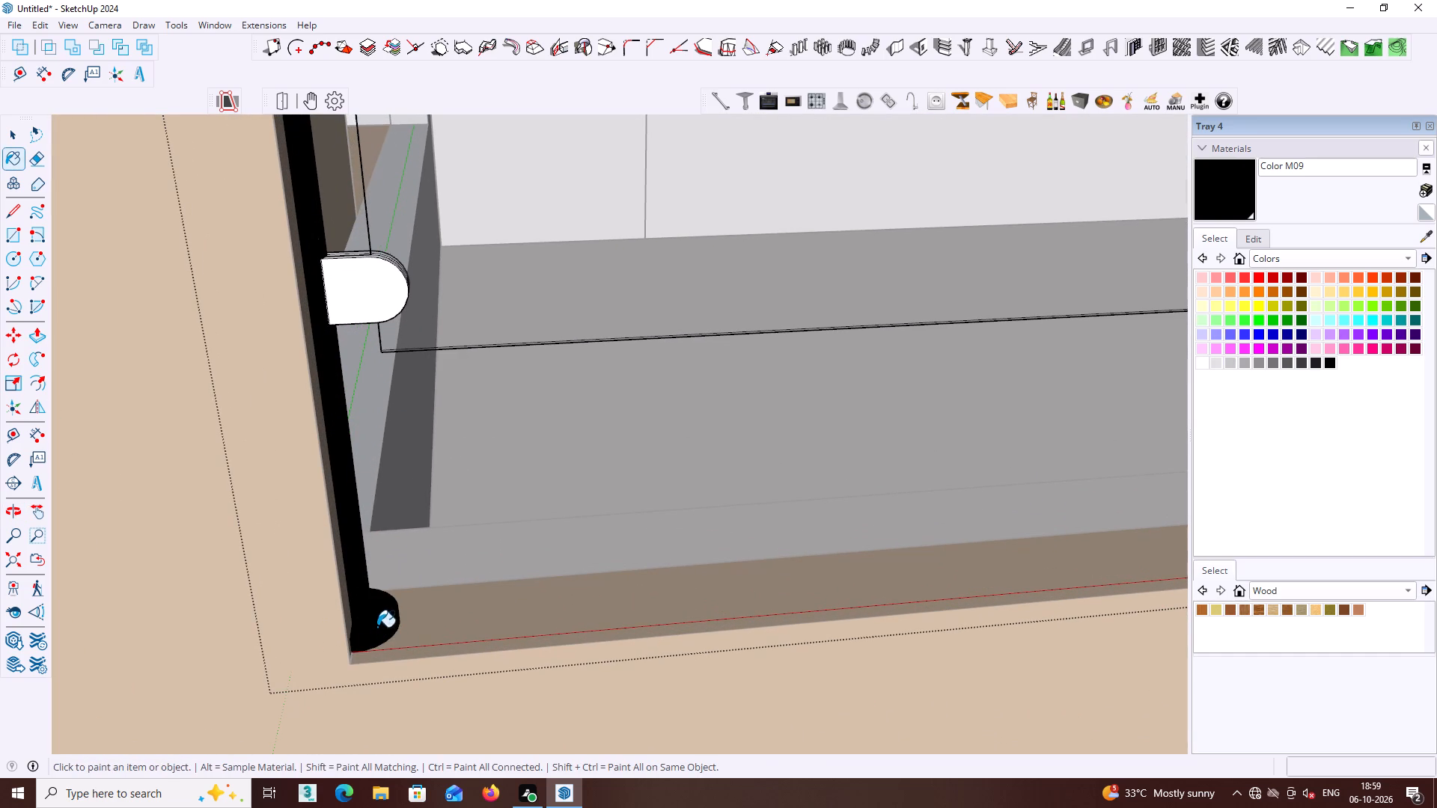
# Paint the lower glass clamp on the left end post with Color M09, keeping the glass panel unpainted.
pyautogui.click(348, 303)
pyautogui.moveTo(348, 303); pyautogui.dragTo(341, 458, button='middle')
pyautogui.scroll(5, 345, 425)
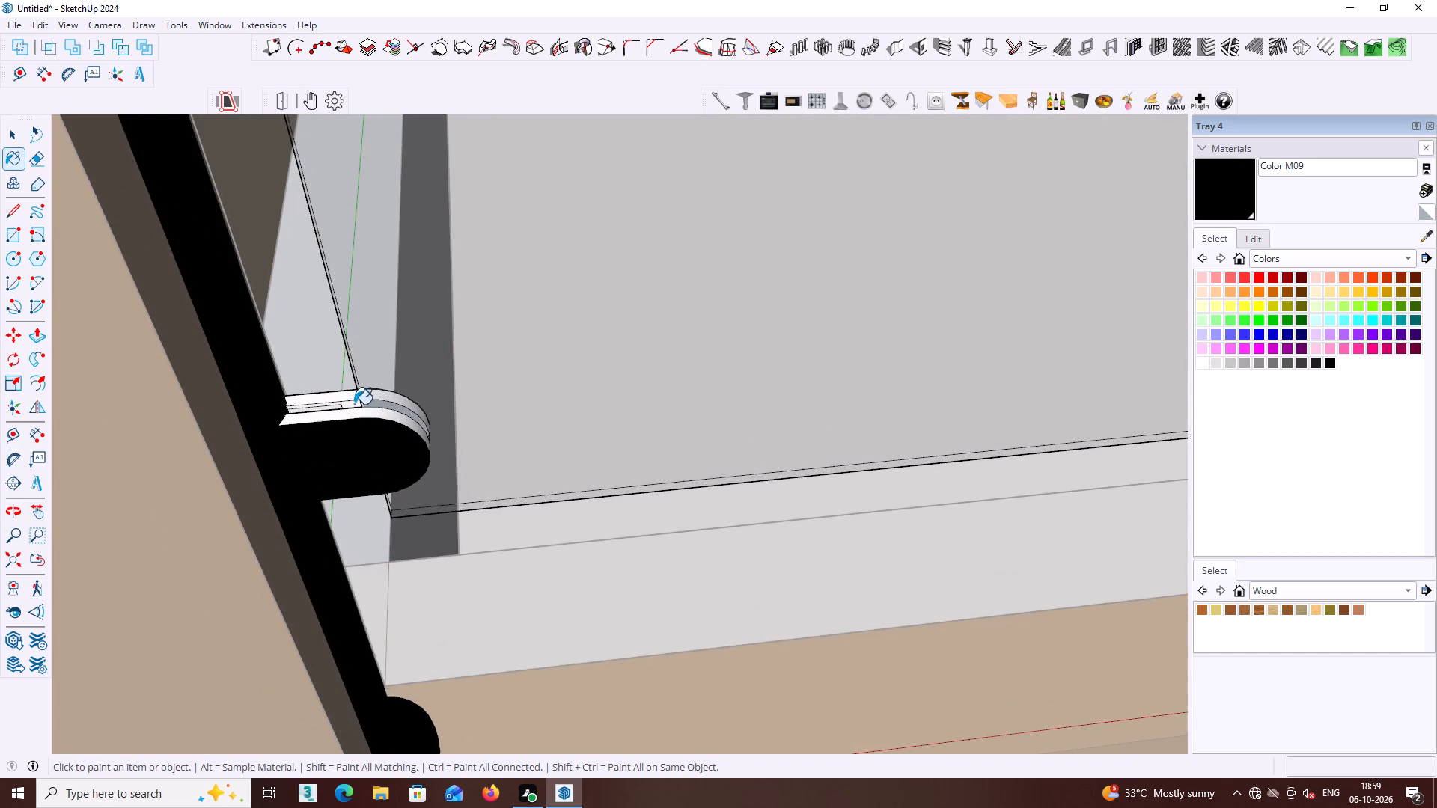
pyautogui.scroll(3, 354, 404)
pyautogui.click(359, 420)
pyautogui.click(379, 391)
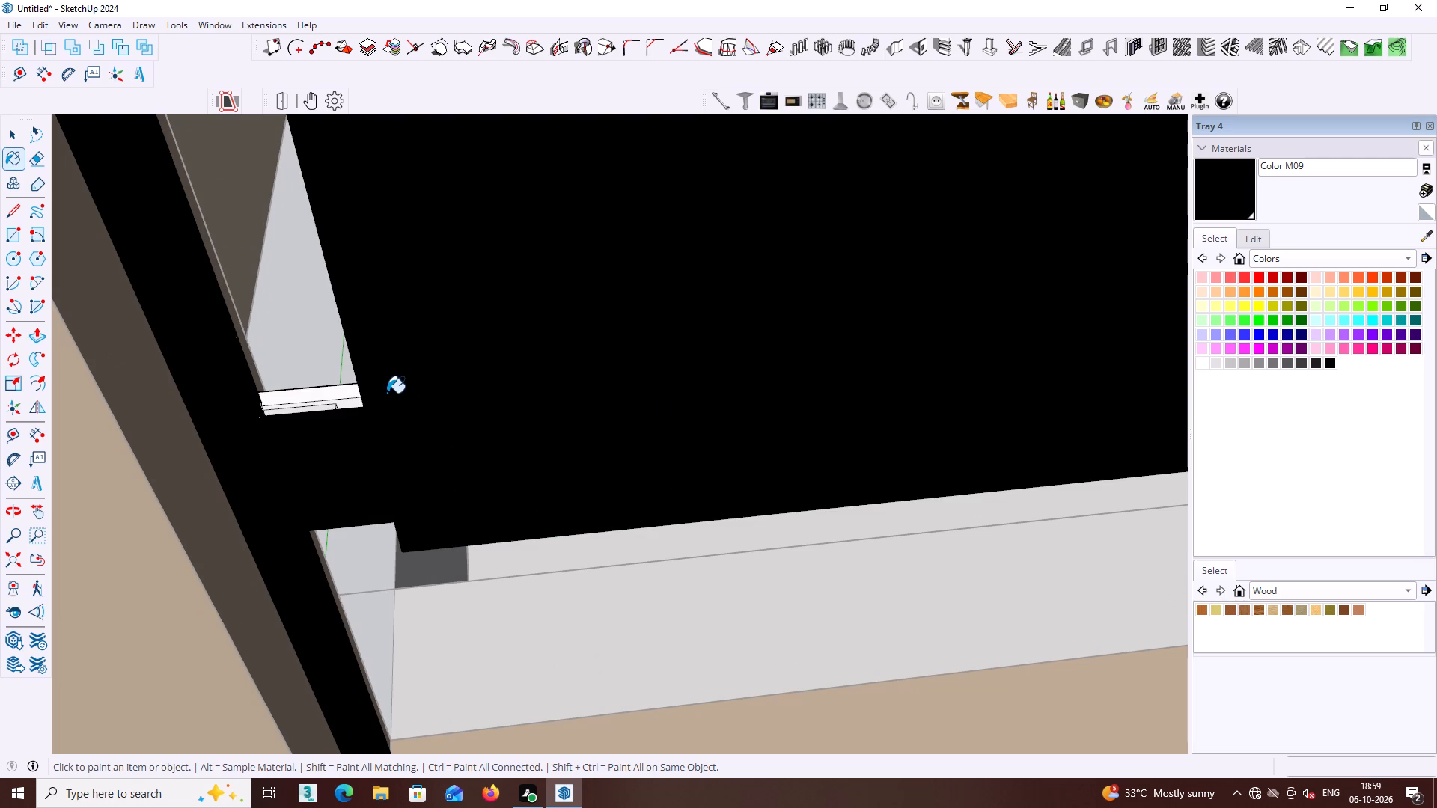
pyautogui.hotkey('ctrl', 'z')
pyautogui.click(323, 392)
pyautogui.scroll(-4, 325, 396)
pyautogui.moveTo(370, 418); pyautogui.dragTo(268, 312, button='middle')
pyautogui.scroll(-7, 286, 328)
pyautogui.moveTo(286, 328); pyautogui.dragTo(288, 337, button='middle')
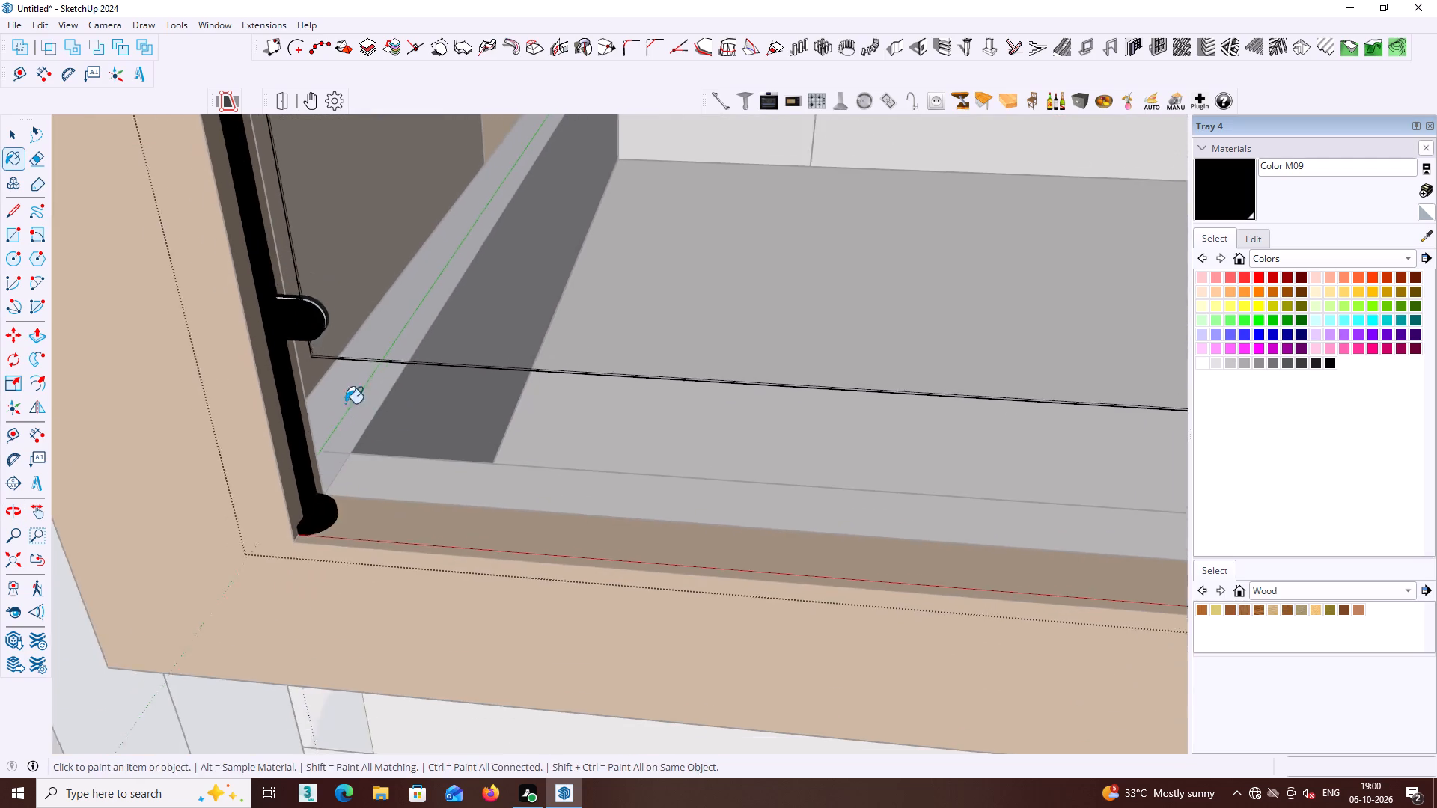
# Paint the front face of the lower glass clamp on the railing's right end post with Color M09.
pyautogui.scroll(-14, 345, 403)
pyautogui.middleClick(495, 489)
pyautogui.moveTo(614, 515); pyautogui.dragTo(501, 459, button='middle')
pyautogui.moveTo(681, 429); pyautogui.dragTo(730, 346, button='middle')
pyautogui.scroll(1, 821, 376)
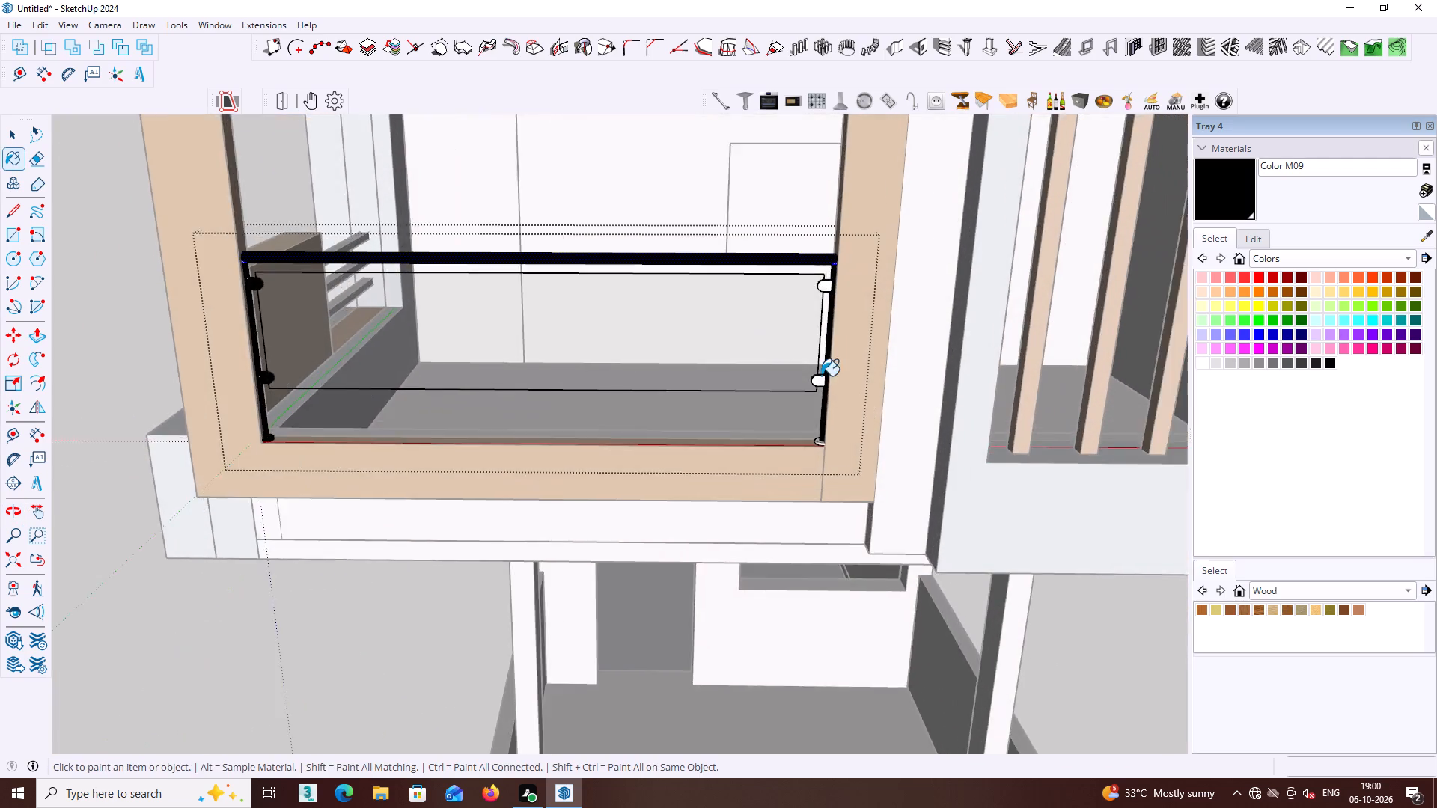
pyautogui.scroll(10, 821, 376)
pyautogui.click(811, 296)
# Paint the top and side of the right end post's round base plate with Color M09.
pyautogui.moveTo(810, 294); pyautogui.dragTo(811, 373, button='middle')
pyautogui.scroll(-1, 810, 294)
pyautogui.moveTo(809, 362); pyautogui.dragTo(811, 542, button='middle')
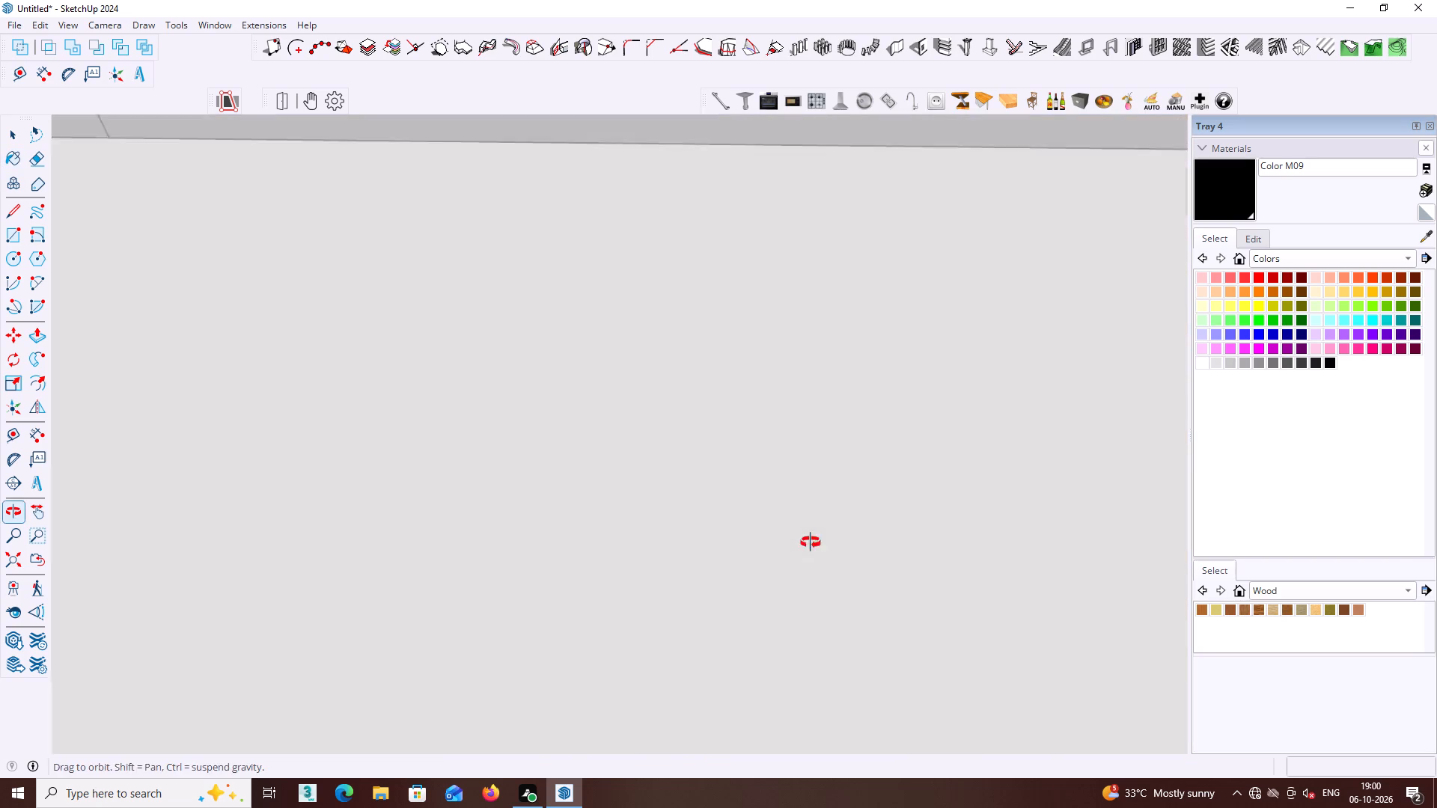
pyautogui.moveTo(811, 542); pyautogui.dragTo(811, 547, button='middle')
pyautogui.scroll(-8, 808, 519)
pyautogui.click(13, 556)
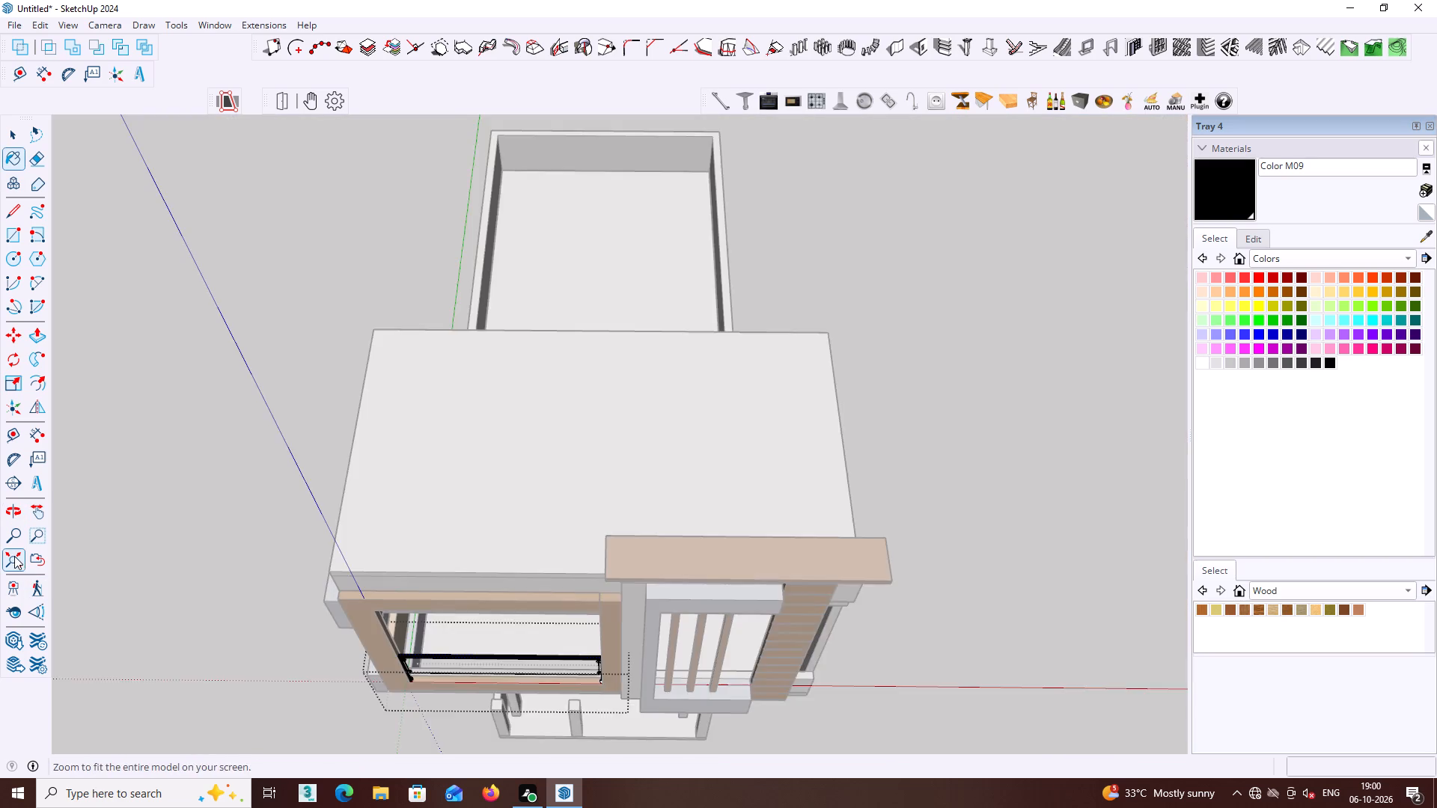
pyautogui.scroll(-2, 119, 548)
pyautogui.moveTo(525, 590); pyautogui.dragTo(524, 436, button='middle')
pyautogui.moveTo(544, 593); pyautogui.dragTo(549, 429, button='middle')
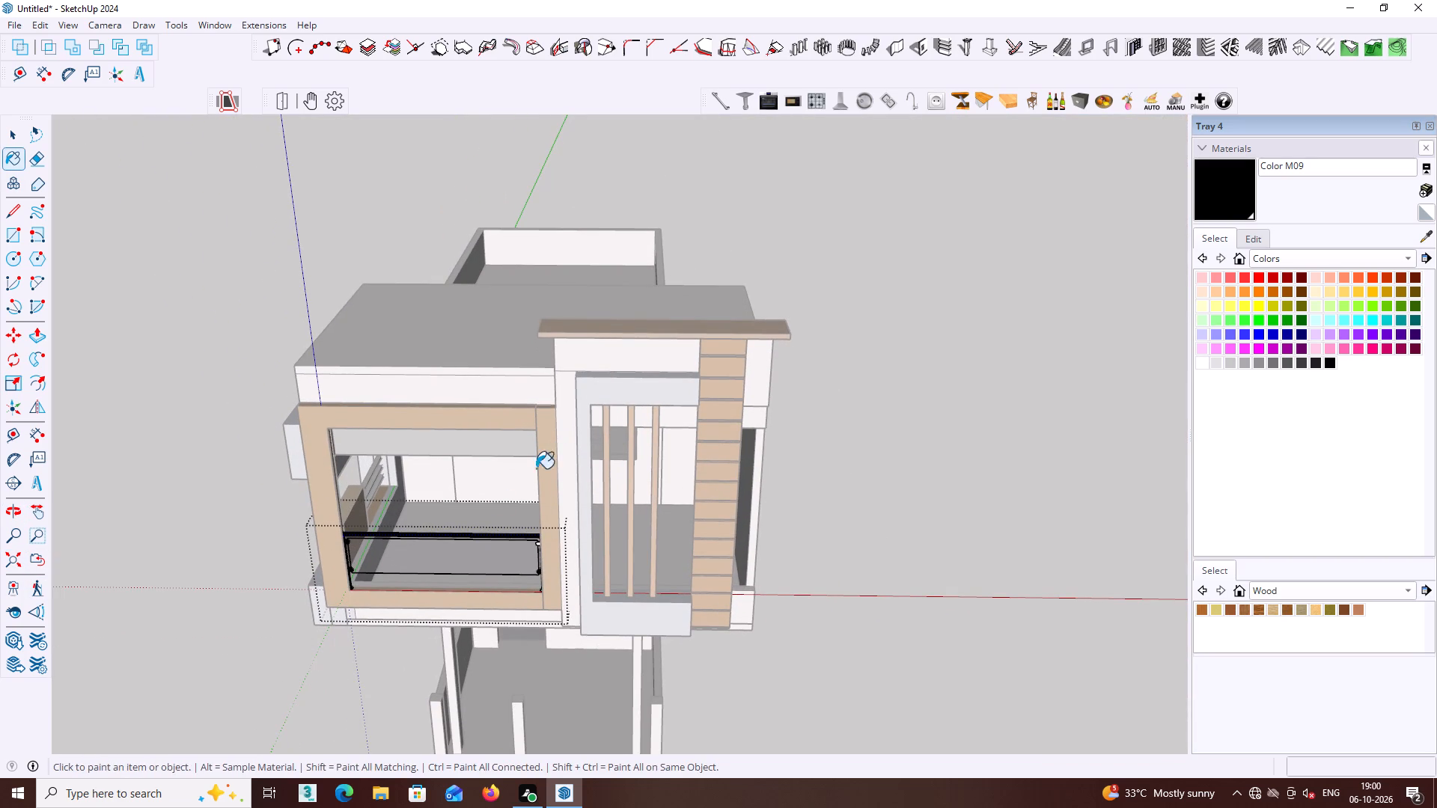
pyautogui.scroll(4, 529, 494)
pyautogui.moveTo(533, 590); pyautogui.dragTo(524, 504, button='middle')
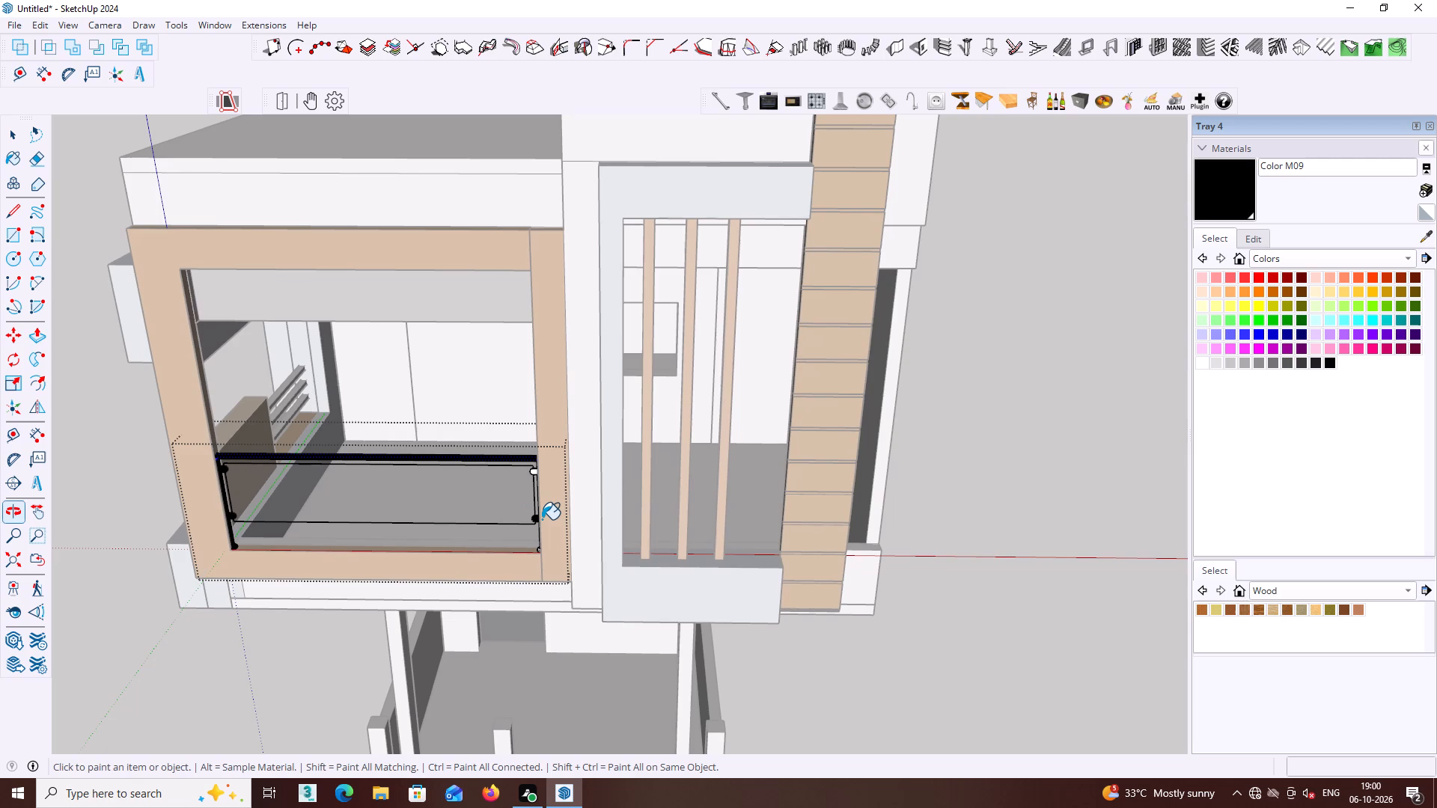
pyautogui.moveTo(555, 515); pyautogui.dragTo(605, 477, button='middle')
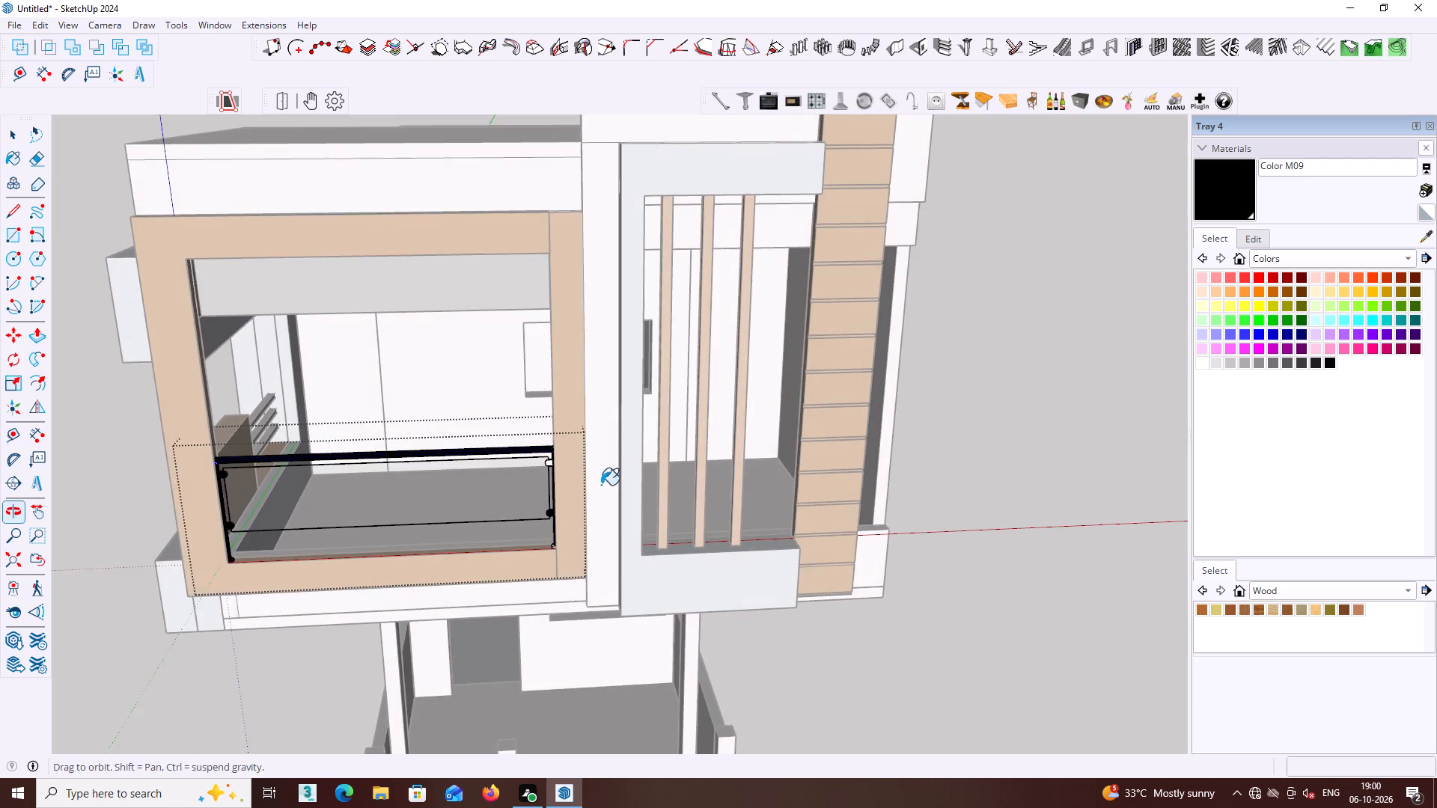
pyautogui.scroll(4, 552, 542)
pyautogui.moveTo(556, 561); pyautogui.dragTo(646, 545, button='middle')
pyautogui.scroll(18, 597, 549)
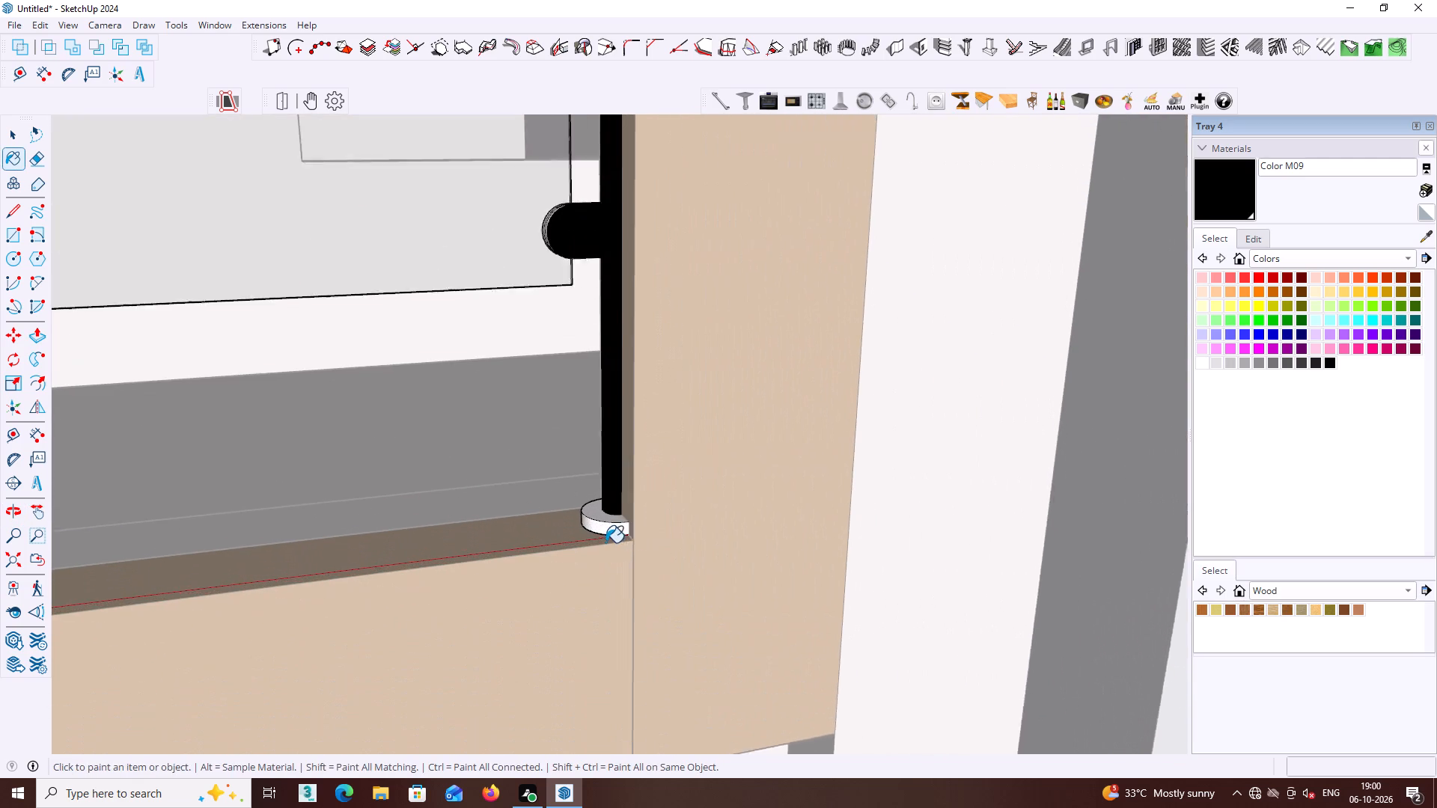
pyautogui.click(591, 510)
pyautogui.scroll(-1, 591, 516)
pyautogui.click(597, 523)
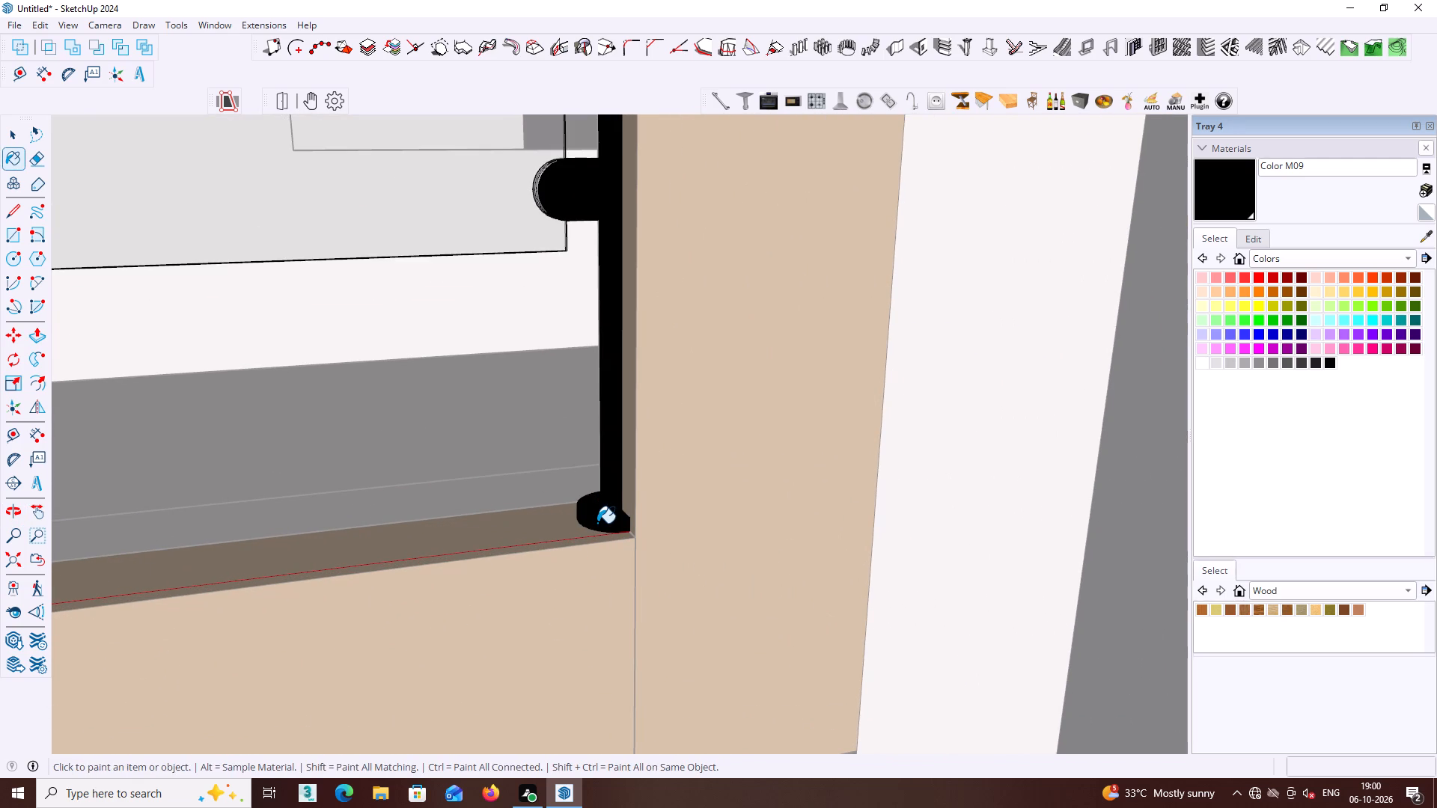
# Paint the edge faces of both halves of the right post's lower glass clamp with Color M09, leaving the glass unpainted.
pyautogui.scroll(-11, 597, 526)
pyautogui.moveTo(593, 492); pyautogui.dragTo(827, 485, button='middle')
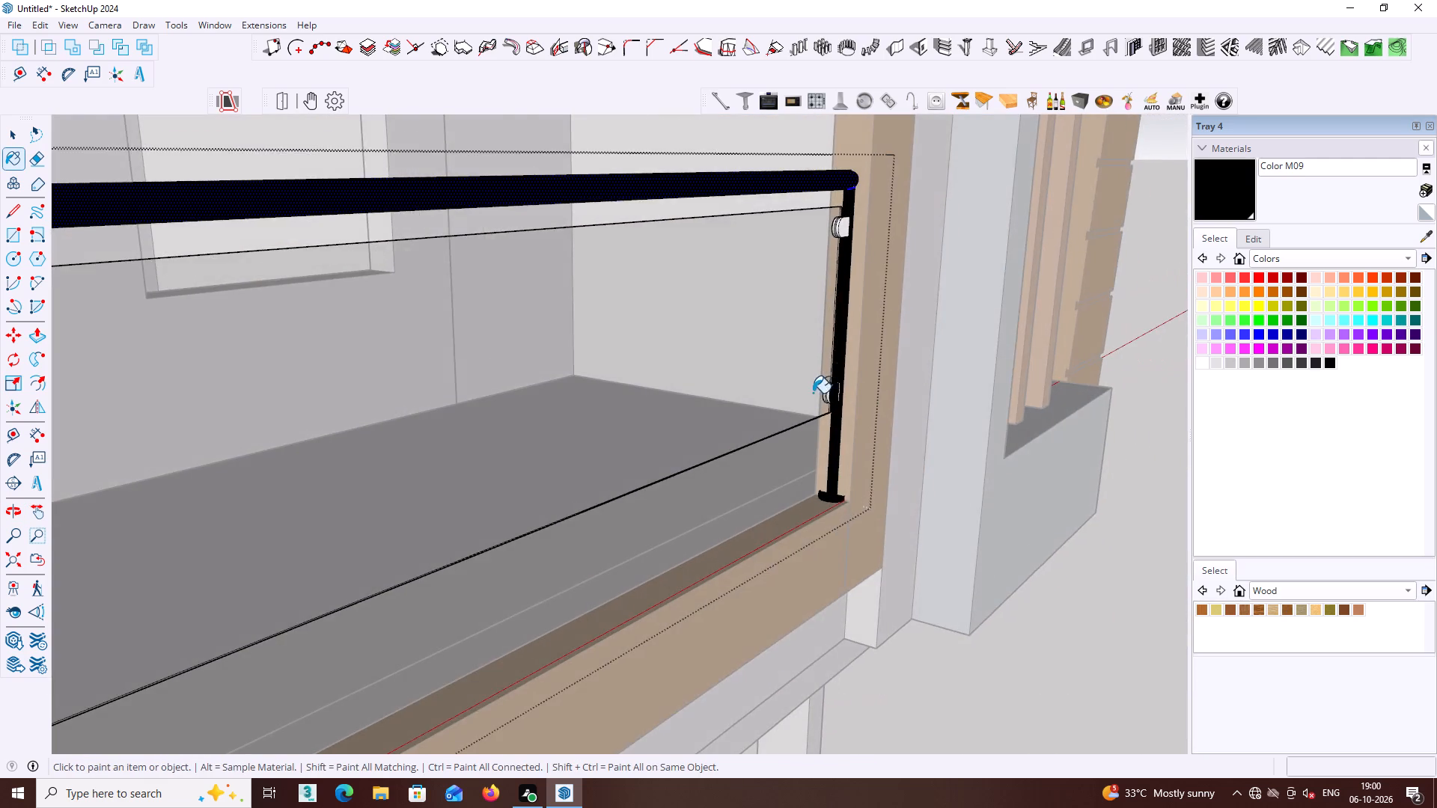
pyautogui.scroll(20, 817, 380)
pyautogui.scroll(3, 817, 380)
pyautogui.moveTo(835, 389); pyautogui.dragTo(806, 471, button='middle')
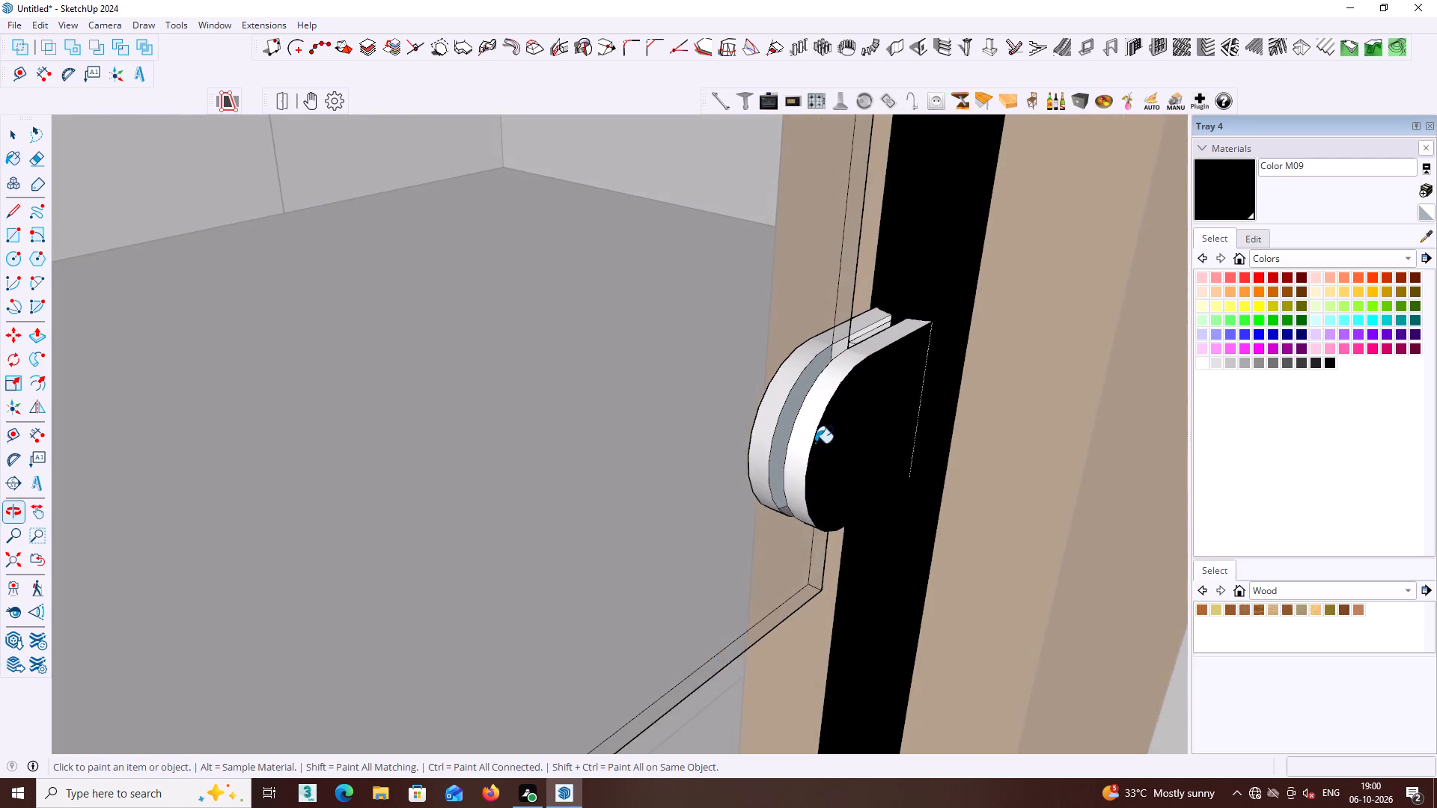
pyautogui.scroll(3, 859, 366)
pyautogui.click(864, 349)
pyautogui.click(805, 342)
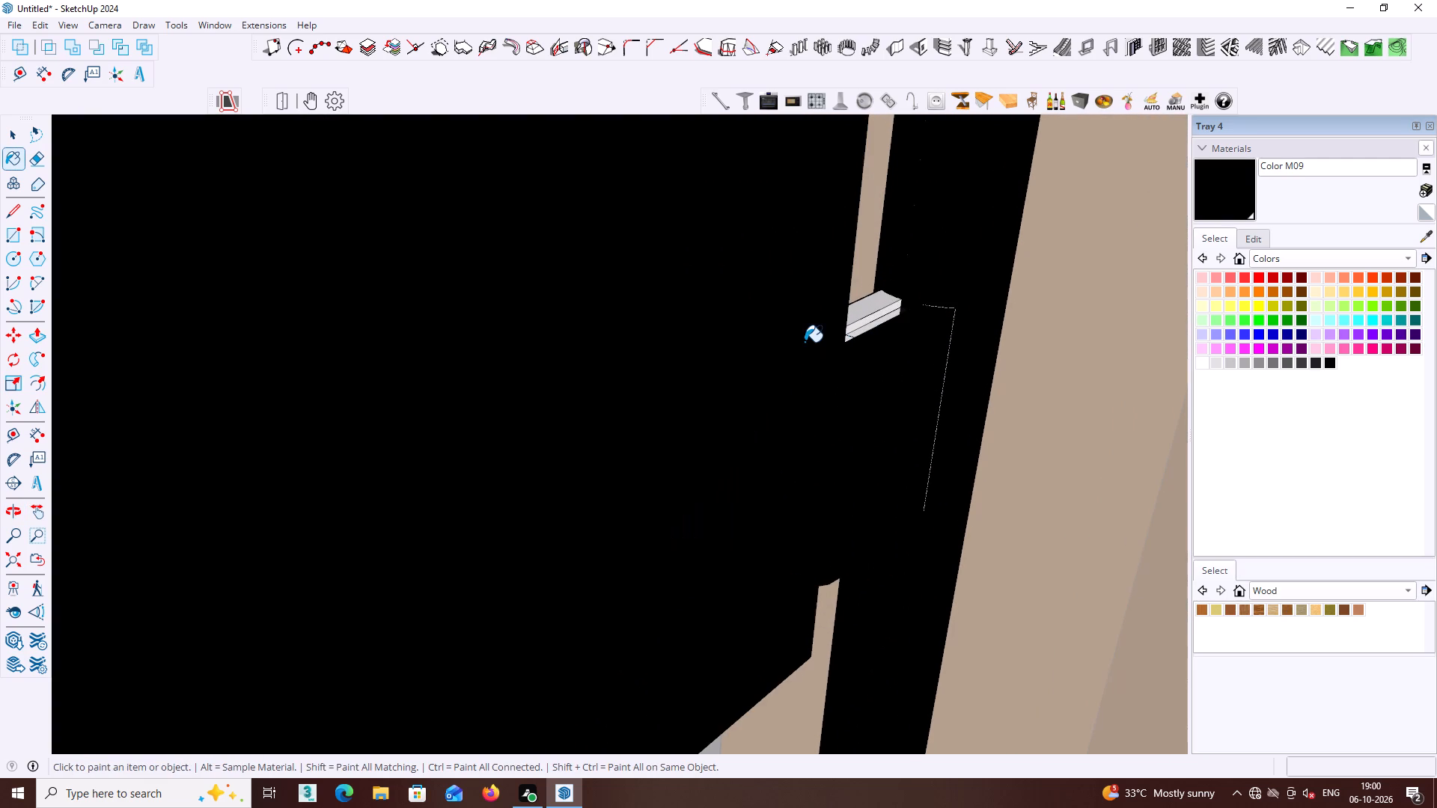
pyautogui.hotkey('ctrl', 'z')
pyautogui.scroll(4, 839, 321)
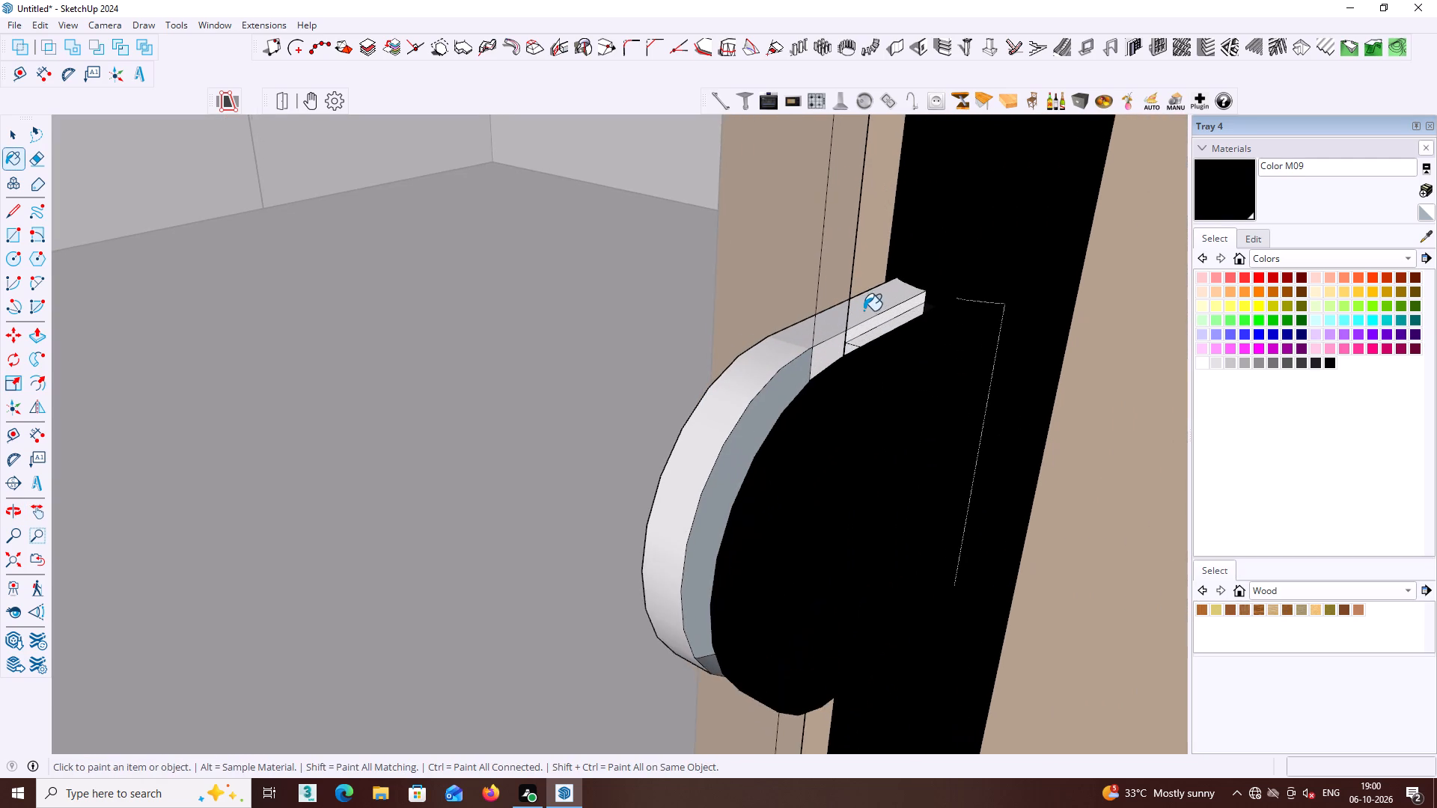
pyautogui.scroll(1, 842, 336)
pyautogui.click(826, 333)
pyautogui.hotkey('ctrl', 'z')
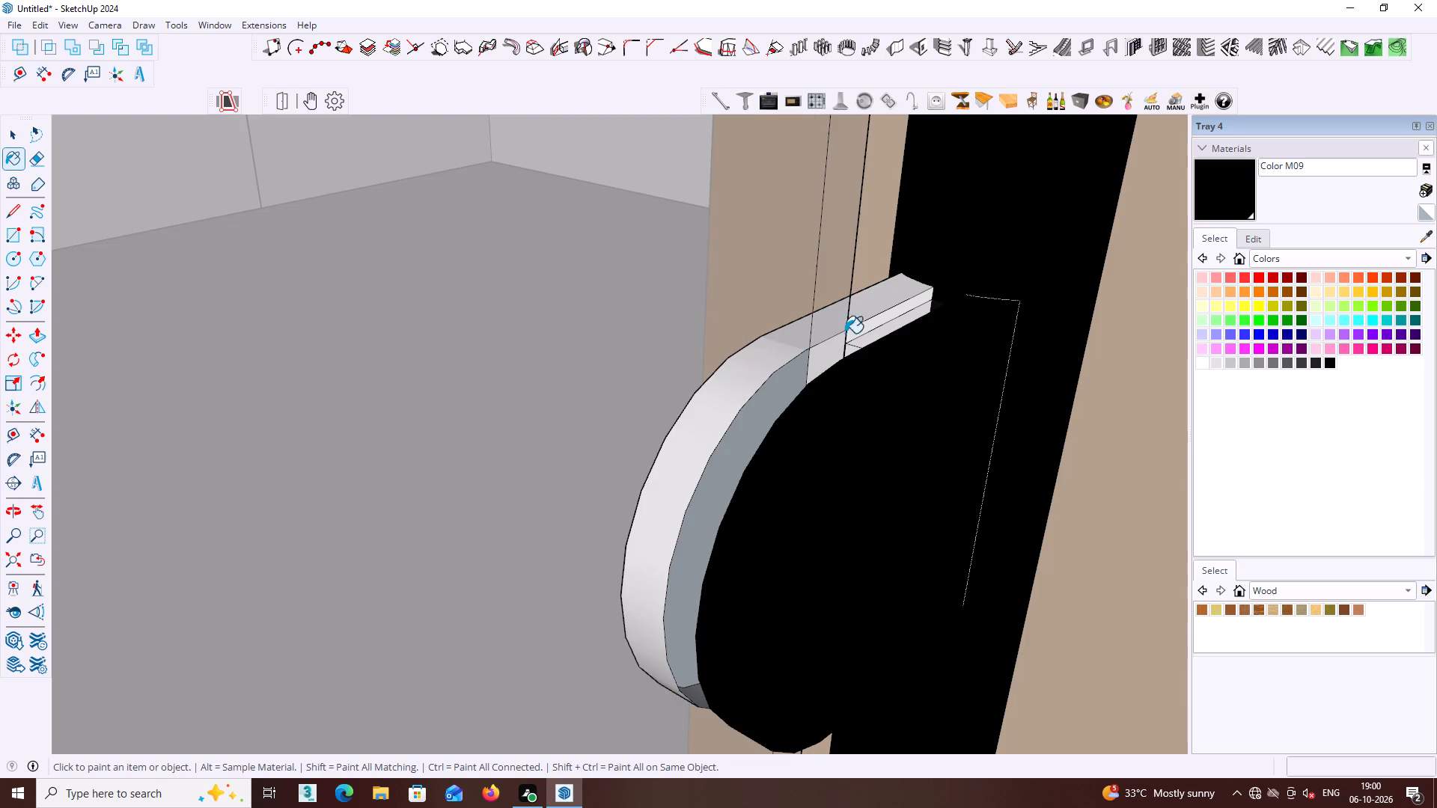
pyautogui.click(885, 299)
pyautogui.scroll(-5, 882, 296)
pyautogui.scroll(5, 763, 447)
pyautogui.moveTo(777, 444); pyautogui.dragTo(843, 432, button='middle')
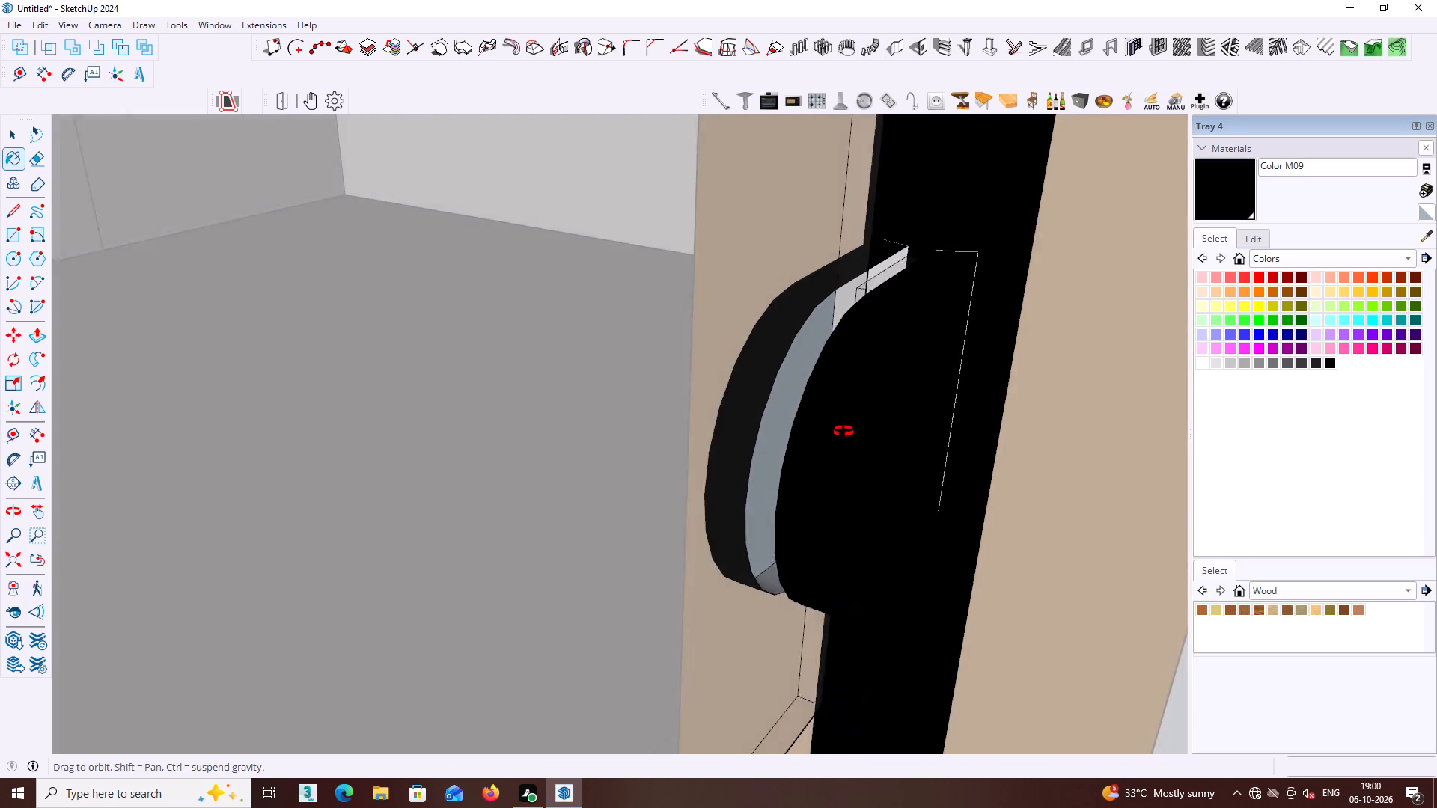
pyautogui.moveTo(843, 432); pyautogui.dragTo(882, 413, button='middle')
pyautogui.scroll(3, 750, 455)
pyautogui.scroll(-19, 770, 461)
pyautogui.moveTo(861, 453); pyautogui.dragTo(862, 463, button='middle')
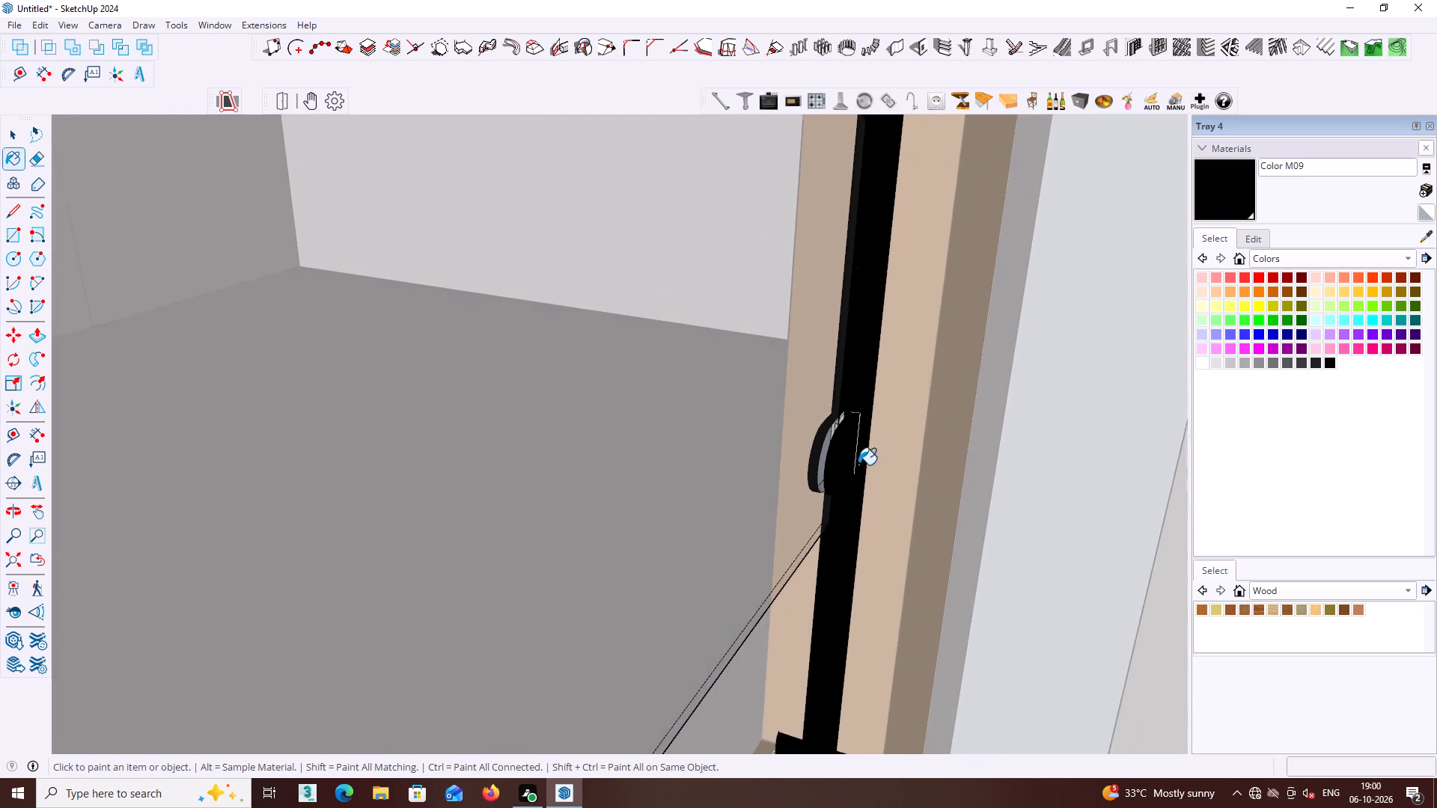
# Paint both halves of the right post's upper glass clamp with Color M09, undoing any paint applied to the glass panel.
pyautogui.scroll(-14, 858, 465)
pyautogui.scroll(14, 875, 303)
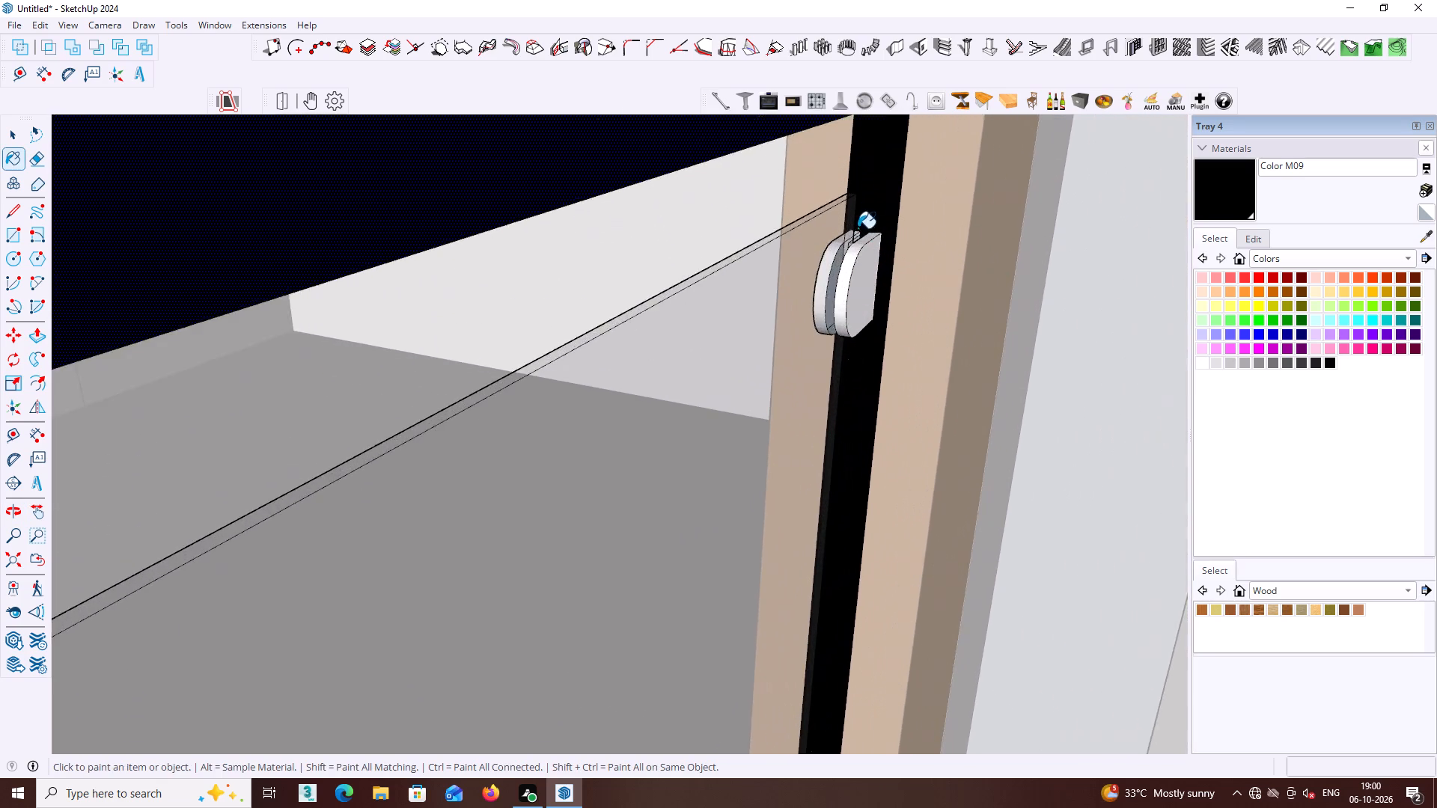
pyautogui.scroll(10, 858, 228)
pyautogui.click(890, 232)
pyautogui.click(898, 256)
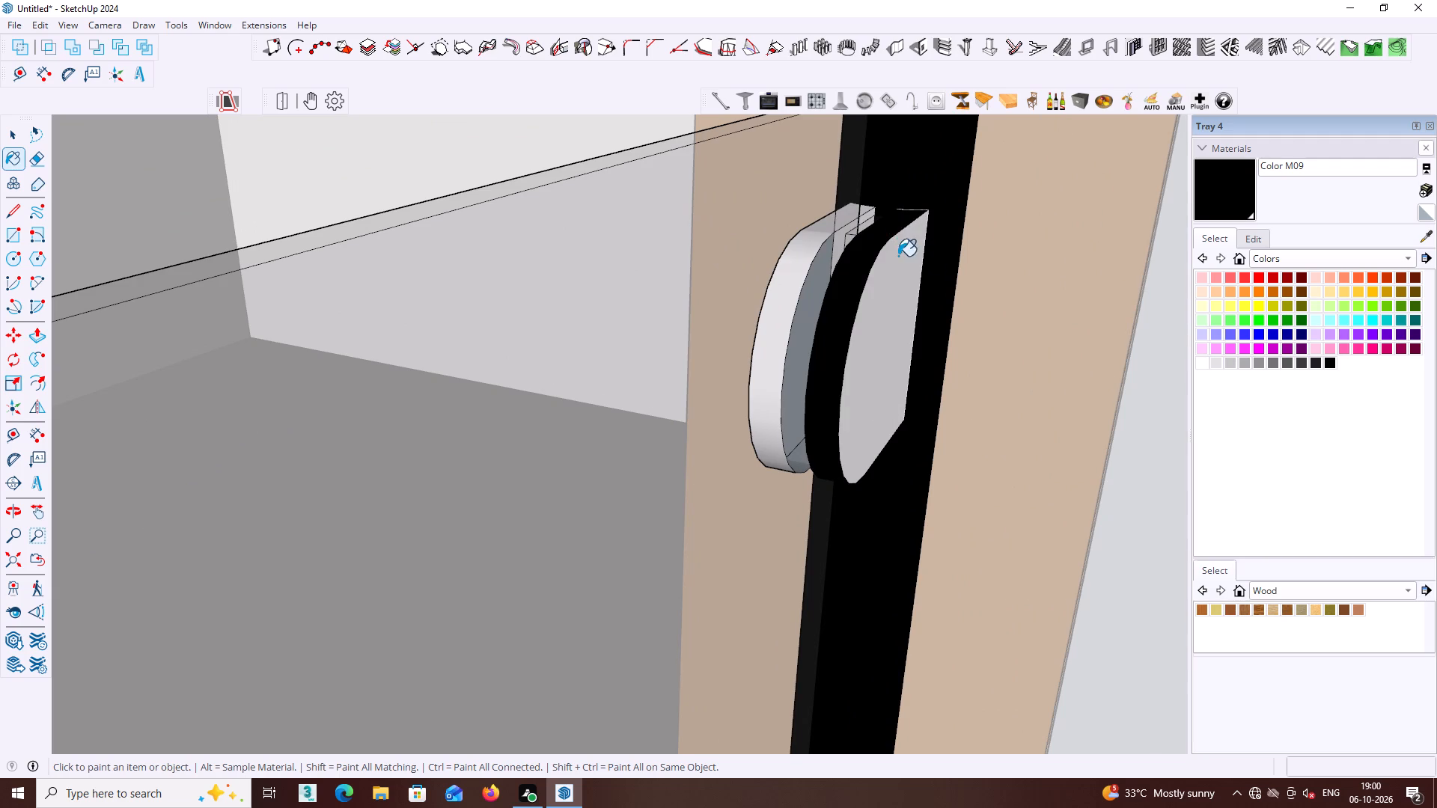
pyautogui.click(846, 214)
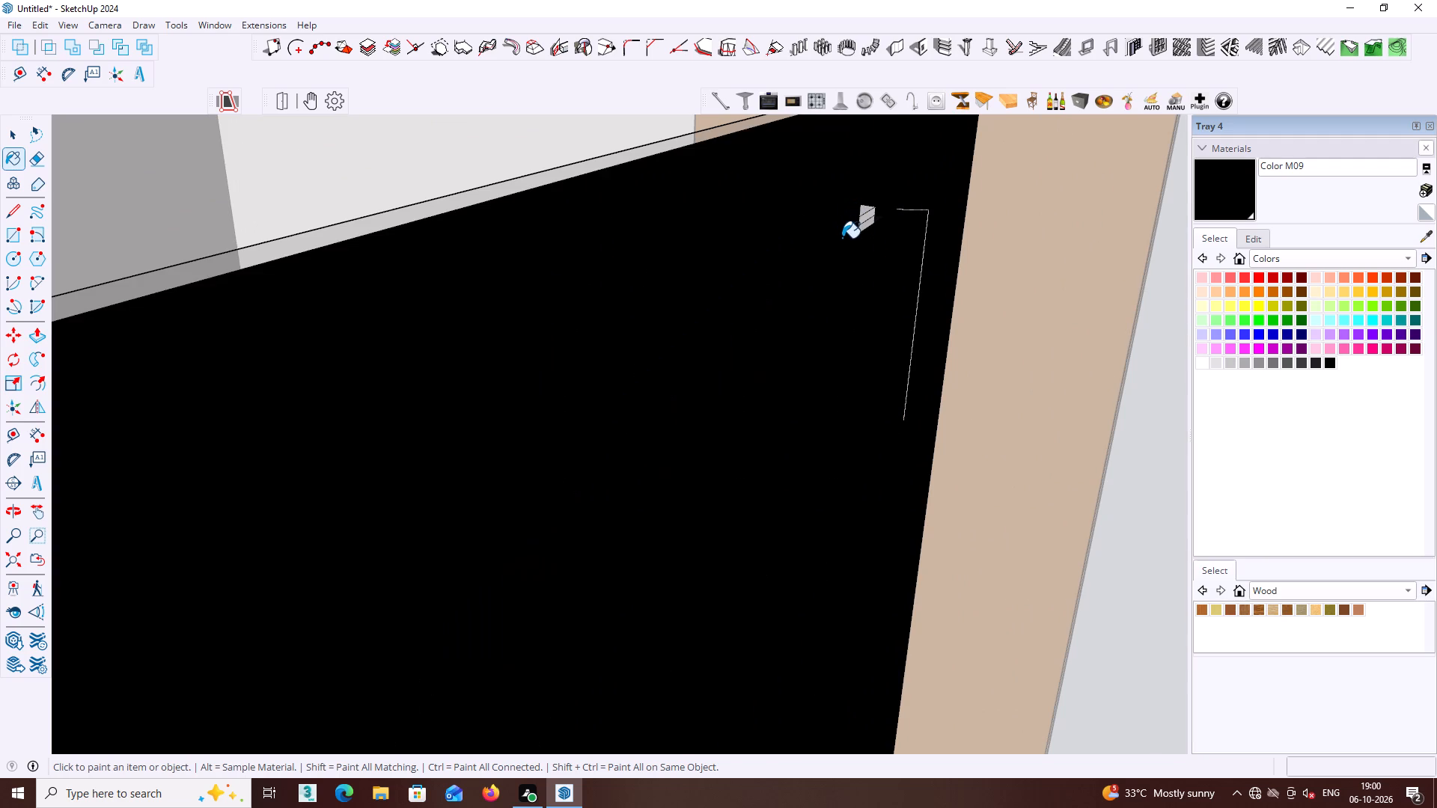
pyautogui.hotkey('ctrl', 'z')
pyautogui.scroll(6, 793, 264)
pyautogui.middleClick(793, 266)
pyautogui.click(806, 251)
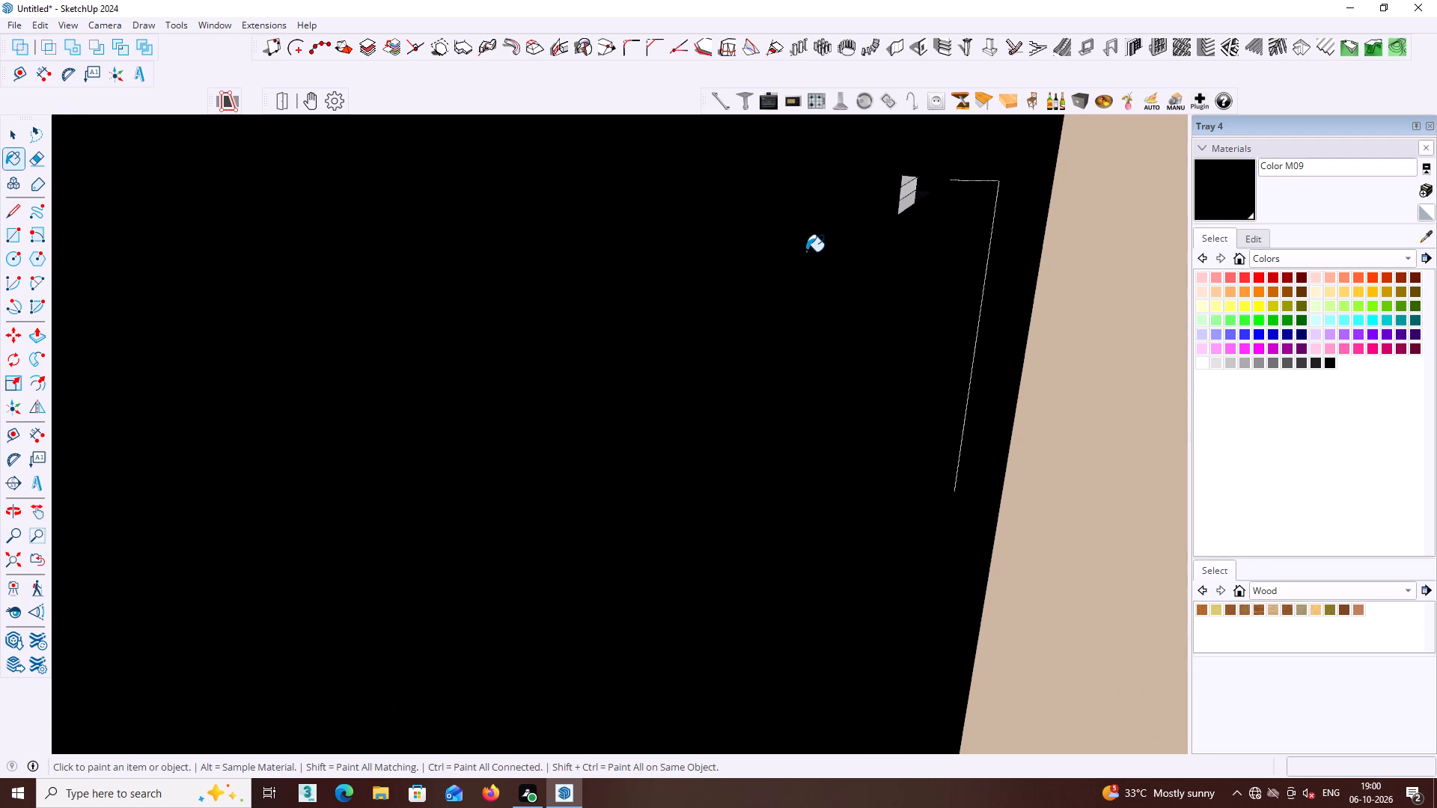
pyautogui.hotkey('ctrl', 'z')
pyautogui.scroll(6, 855, 227)
pyautogui.click(879, 167)
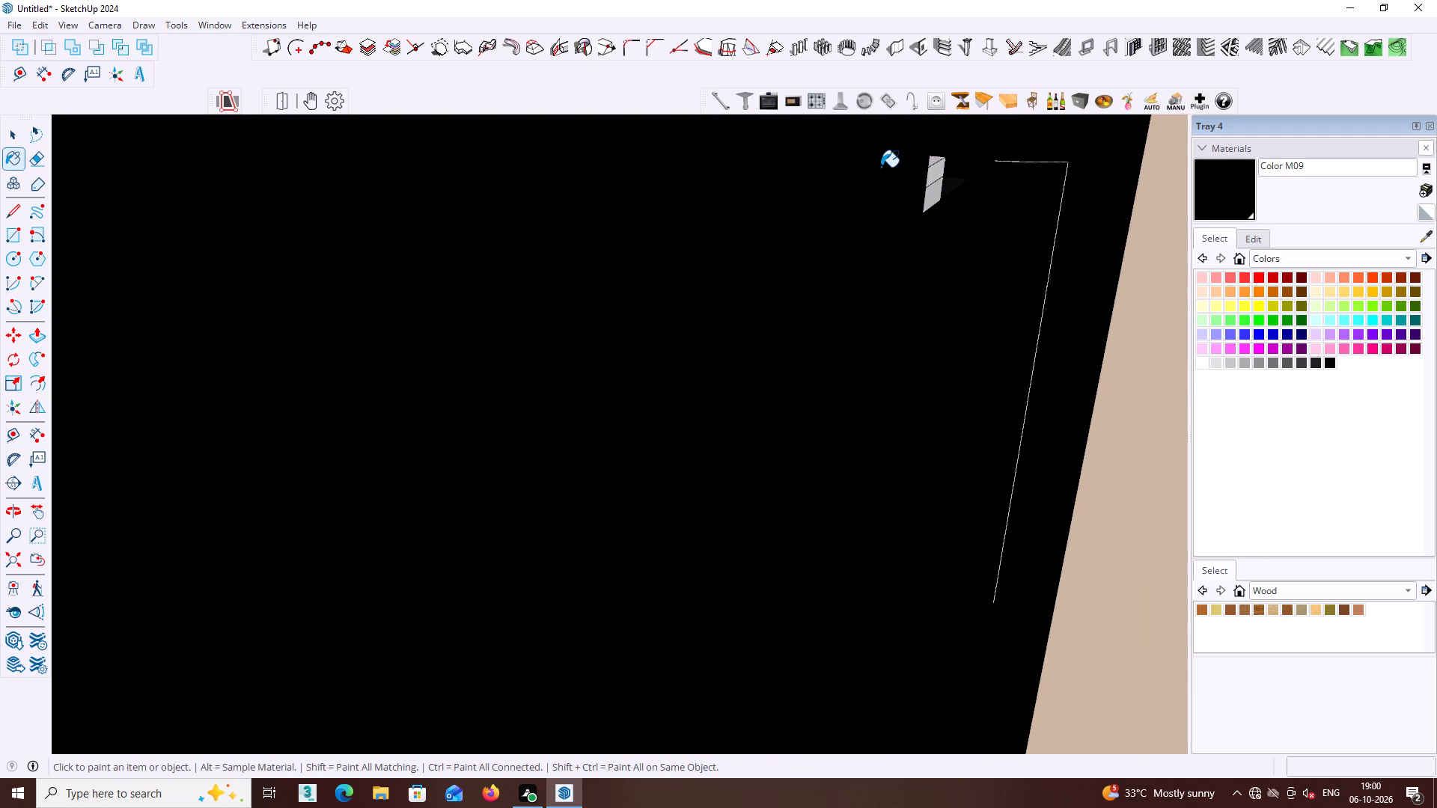
pyautogui.hotkey('ctrl', 'z')
pyautogui.moveTo(886, 218); pyautogui.dragTo(873, 372, button='middle')
pyautogui.scroll(2, 833, 230)
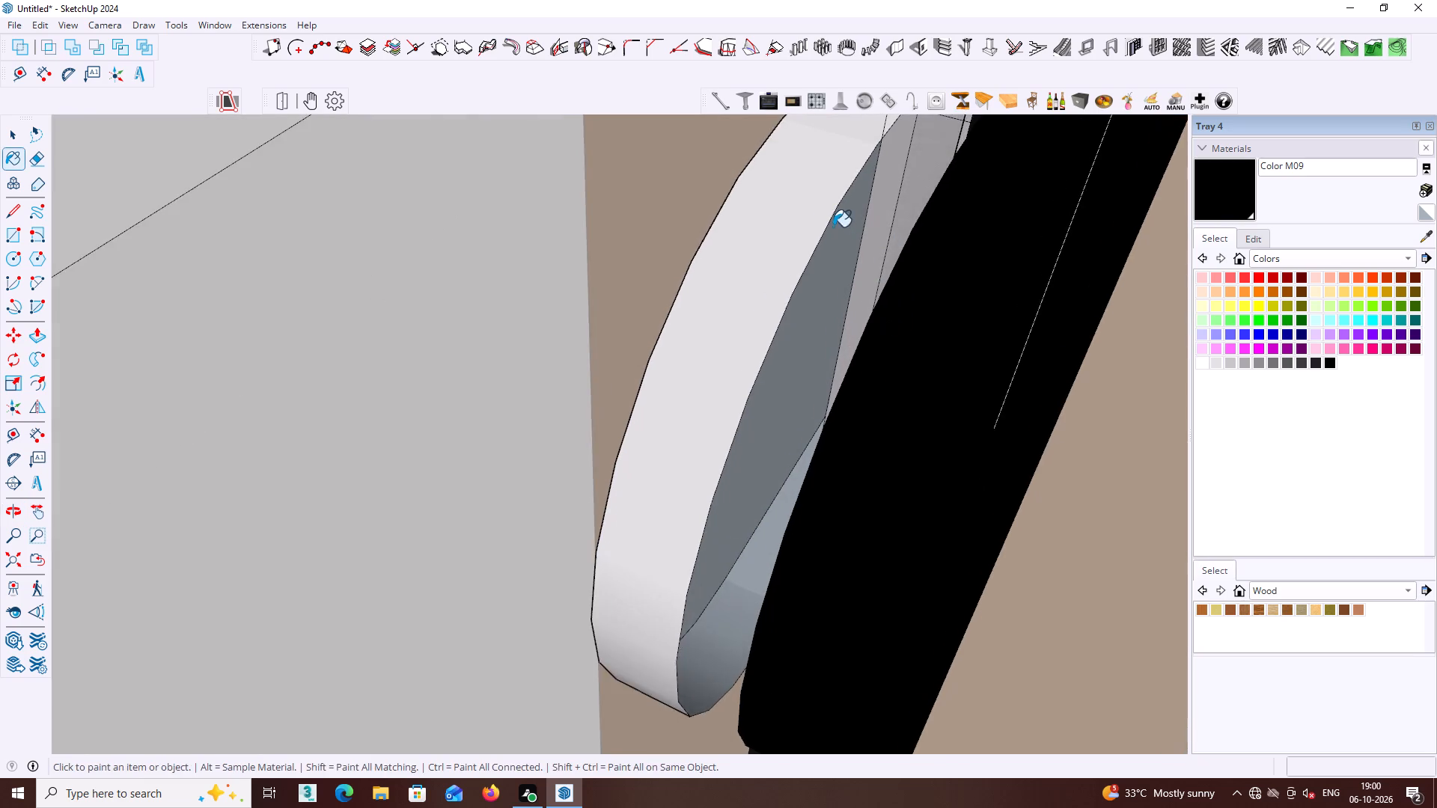
pyautogui.moveTo(832, 226); pyautogui.dragTo(808, 281, button='middle')
pyautogui.scroll(-2, 819, 272)
pyautogui.moveTo(852, 254); pyautogui.dragTo(608, 335, button='middle')
pyautogui.scroll(-9, 720, 267)
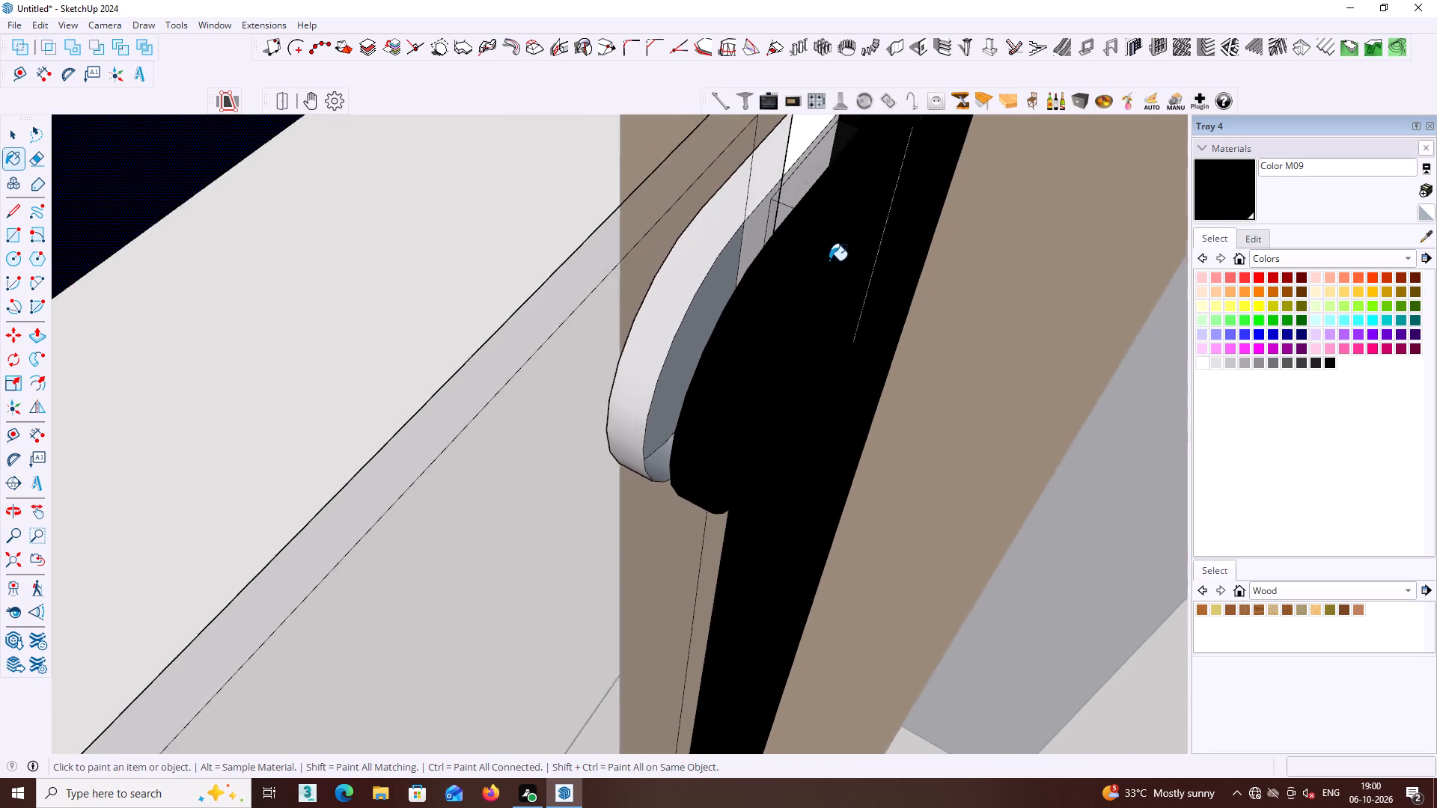
pyautogui.scroll(-5, 829, 260)
pyautogui.keyDown('shift'); pyautogui.moveTo(836, 262); pyautogui.dragTo(782, 334, button='middle'); pyautogui.keyUp('shift')
pyautogui.scroll(5, 779, 239)
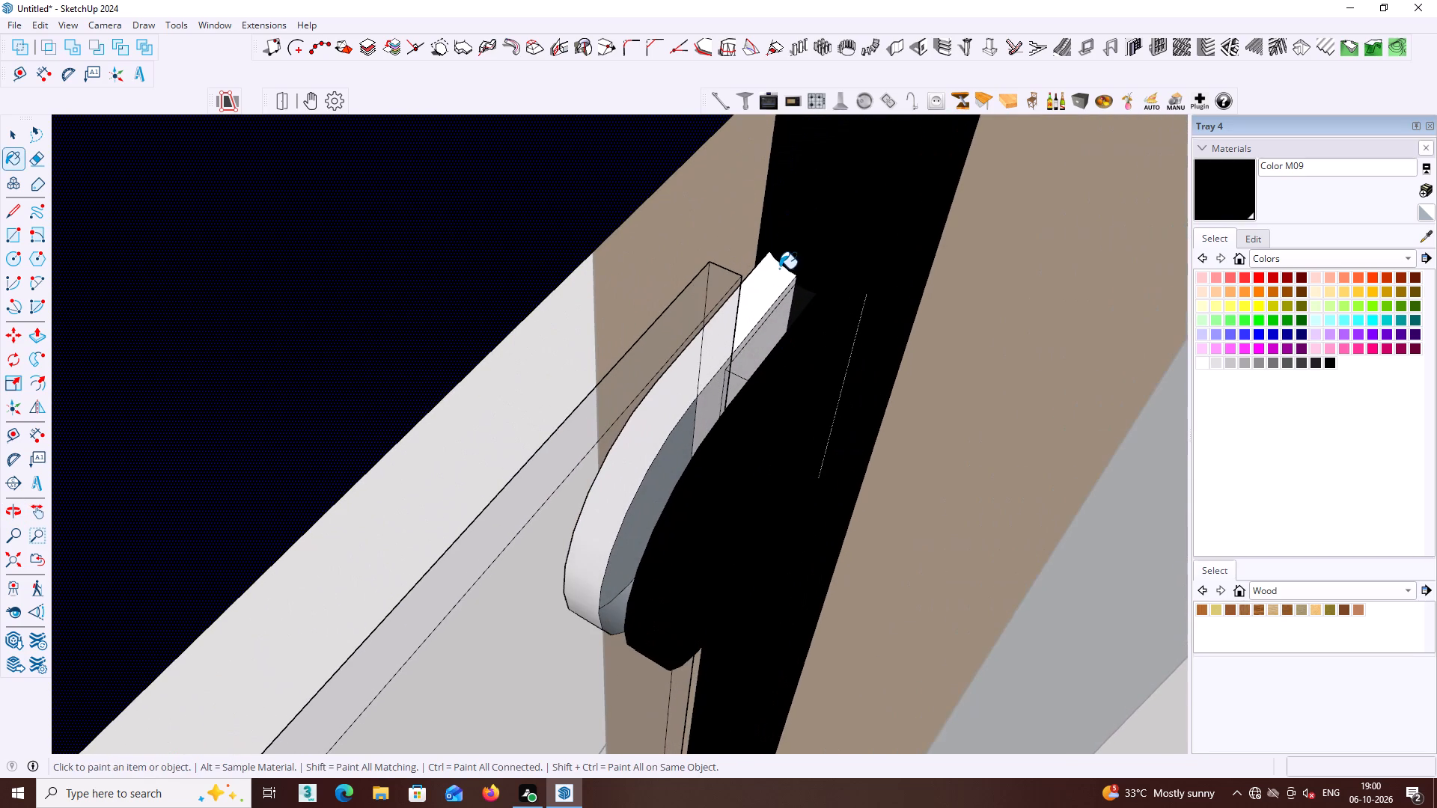
pyautogui.click(761, 294)
pyautogui.middleClick(762, 290)
pyautogui.scroll(-16, 762, 290)
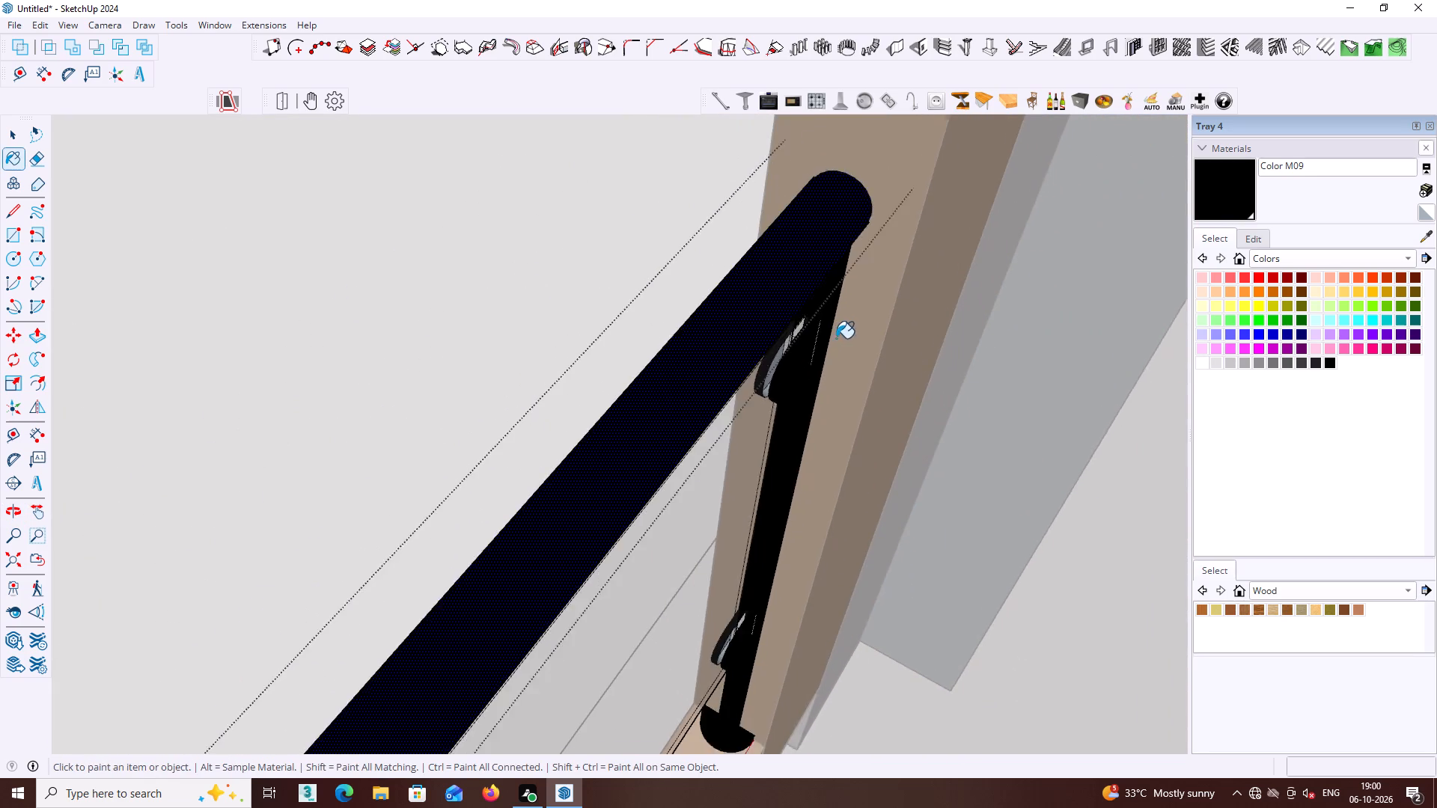
# Finish painting and close the railing group to return to the whole house model.
pyautogui.scroll(-7, 836, 338)
pyautogui.moveTo(862, 336); pyautogui.dragTo(860, 343, button='middle')
pyautogui.press('space')
pyautogui.click(690, 338)
pyautogui.middleClick(671, 314)
pyautogui.scroll(-10, 670, 314)
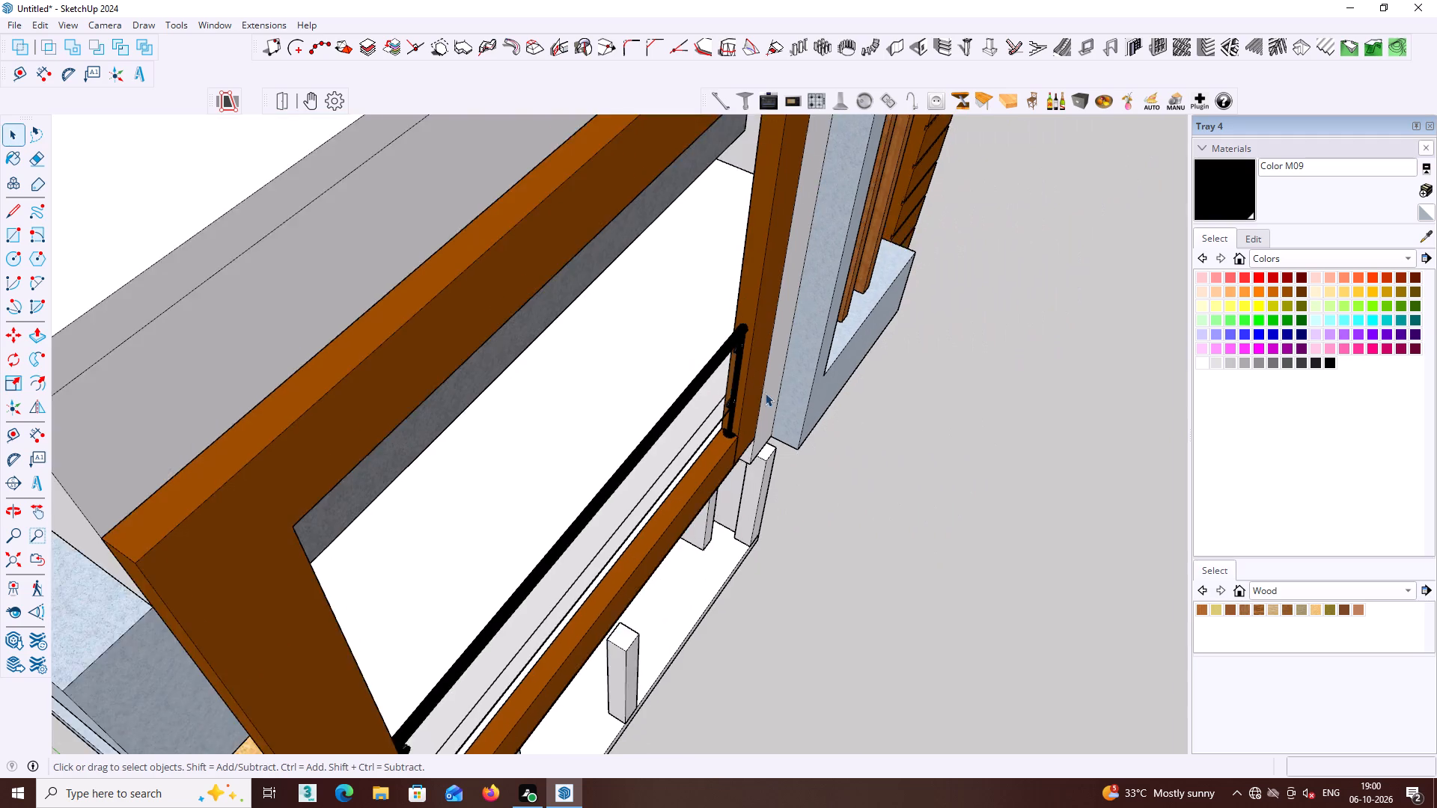
# Paint the front balcony railing's glass panel with Translucent Glass Blue from the Glass and Mirrors collection.
pyautogui.moveTo(768, 393); pyautogui.dragTo(689, 198, button='middle')
pyautogui.scroll(-4, 689, 270)
pyautogui.moveTo(618, 391); pyautogui.dragTo(553, 358, button='middle')
pyautogui.click(558, 365)
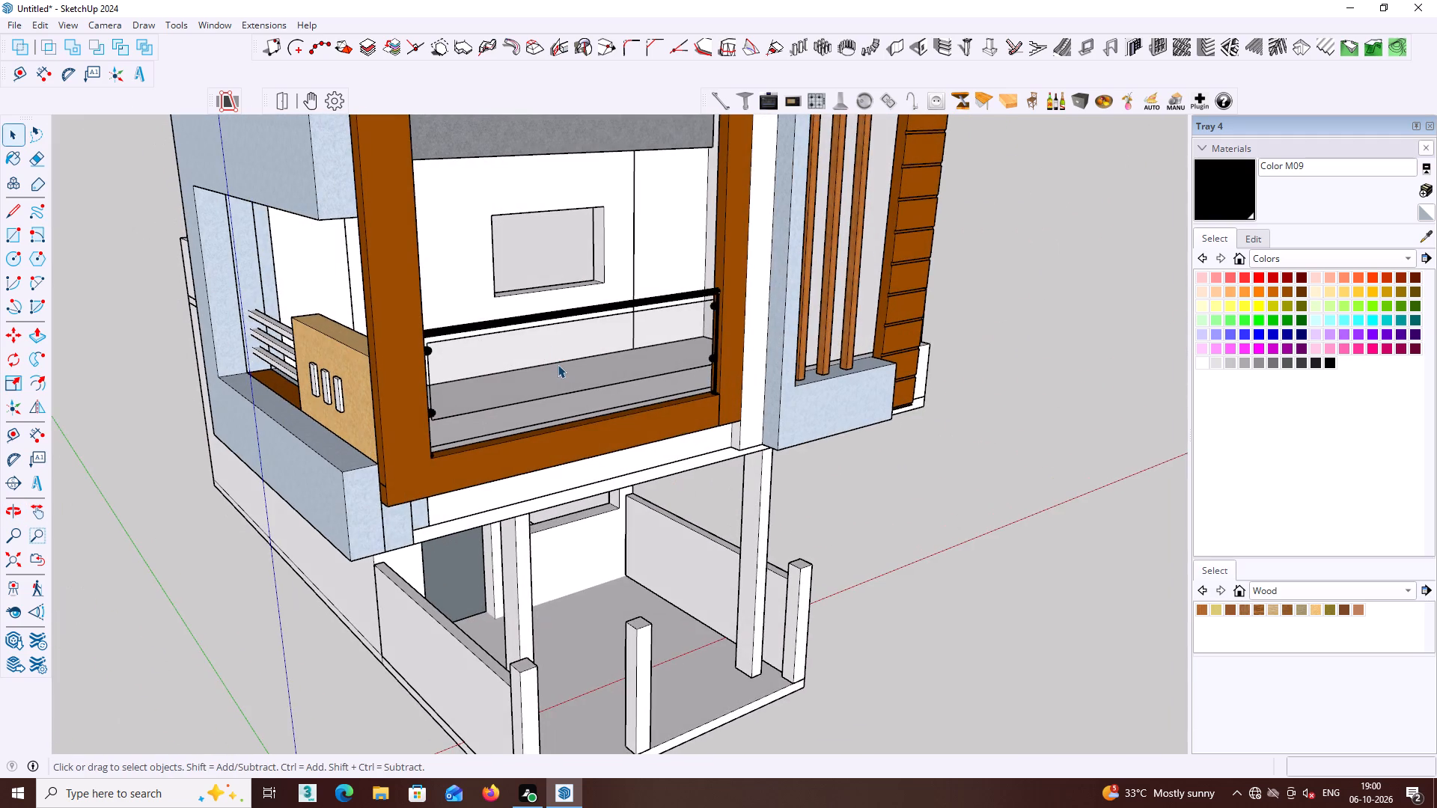
pyautogui.doubleClick(558, 364)
pyautogui.click(568, 370)
pyautogui.click(569, 370)
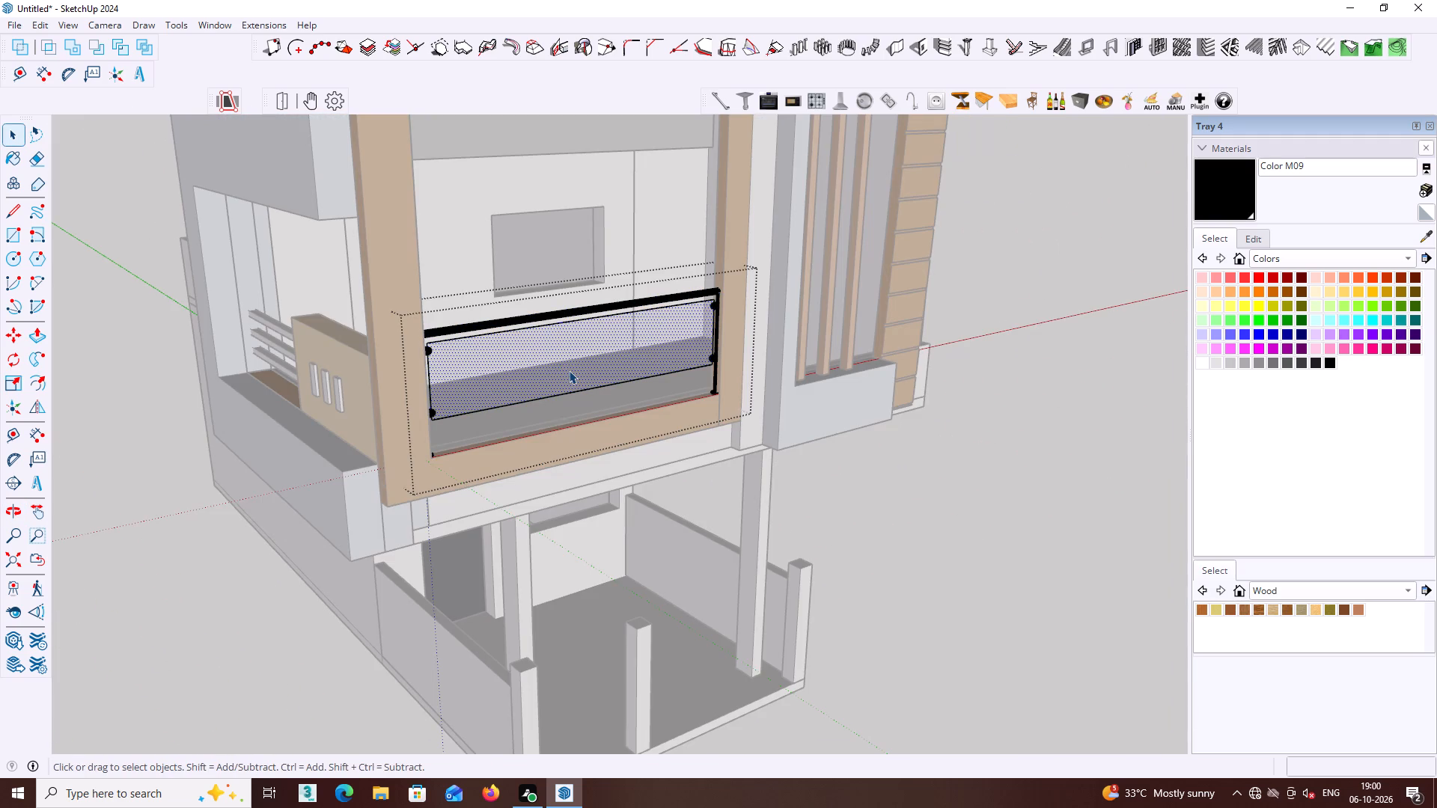
pyautogui.click(1406, 255)
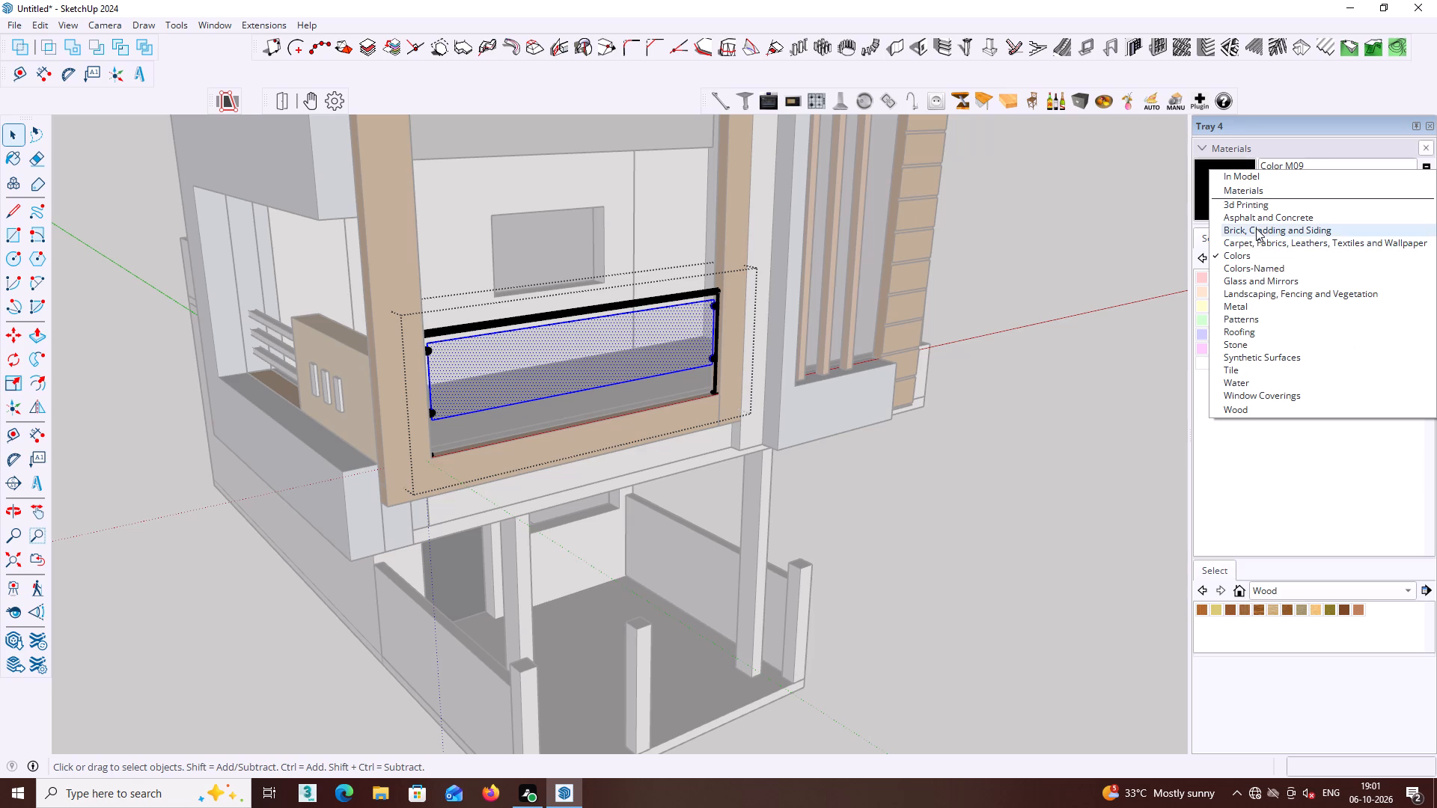
pyautogui.click(1256, 278)
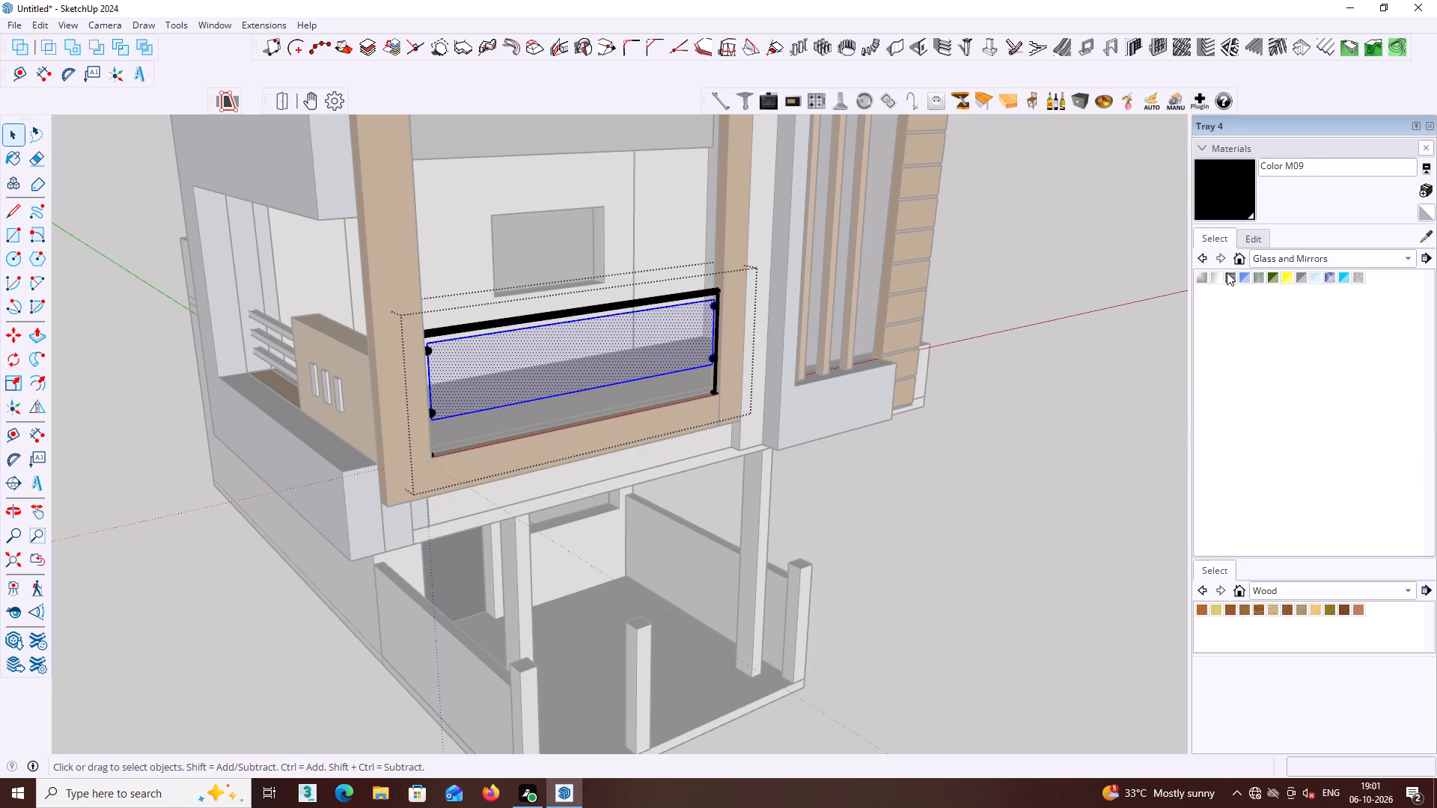
pyautogui.click(1245, 273)
pyautogui.click(695, 333)
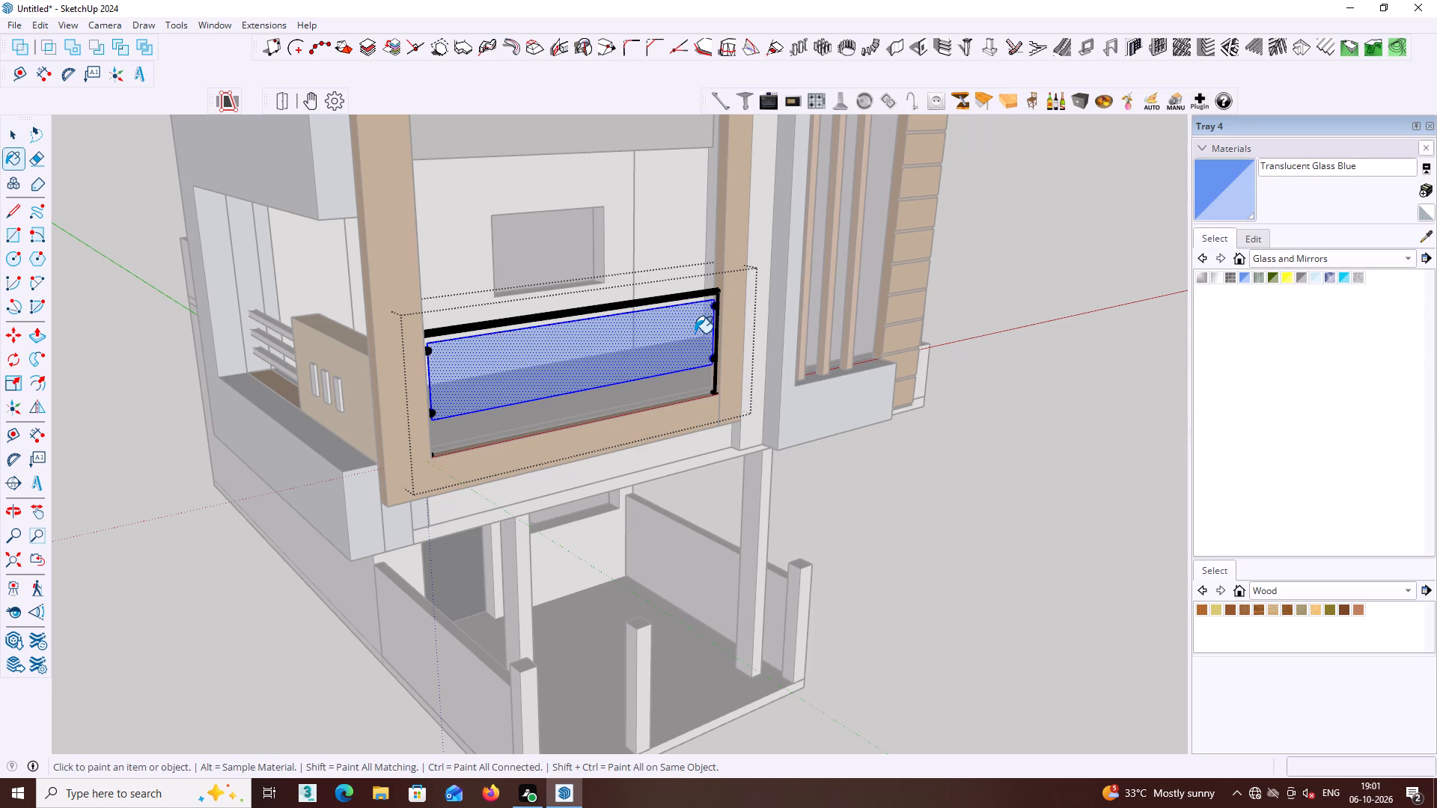
pyautogui.press('space')
pyautogui.click(948, 499)
# Paint the three horizontal railing bars in the side balcony opening with Color M09.
pyautogui.scroll(-1, 933, 471)
pyautogui.moveTo(932, 467); pyautogui.dragTo(753, 464, button='middle')
pyautogui.scroll(-4, 759, 463)
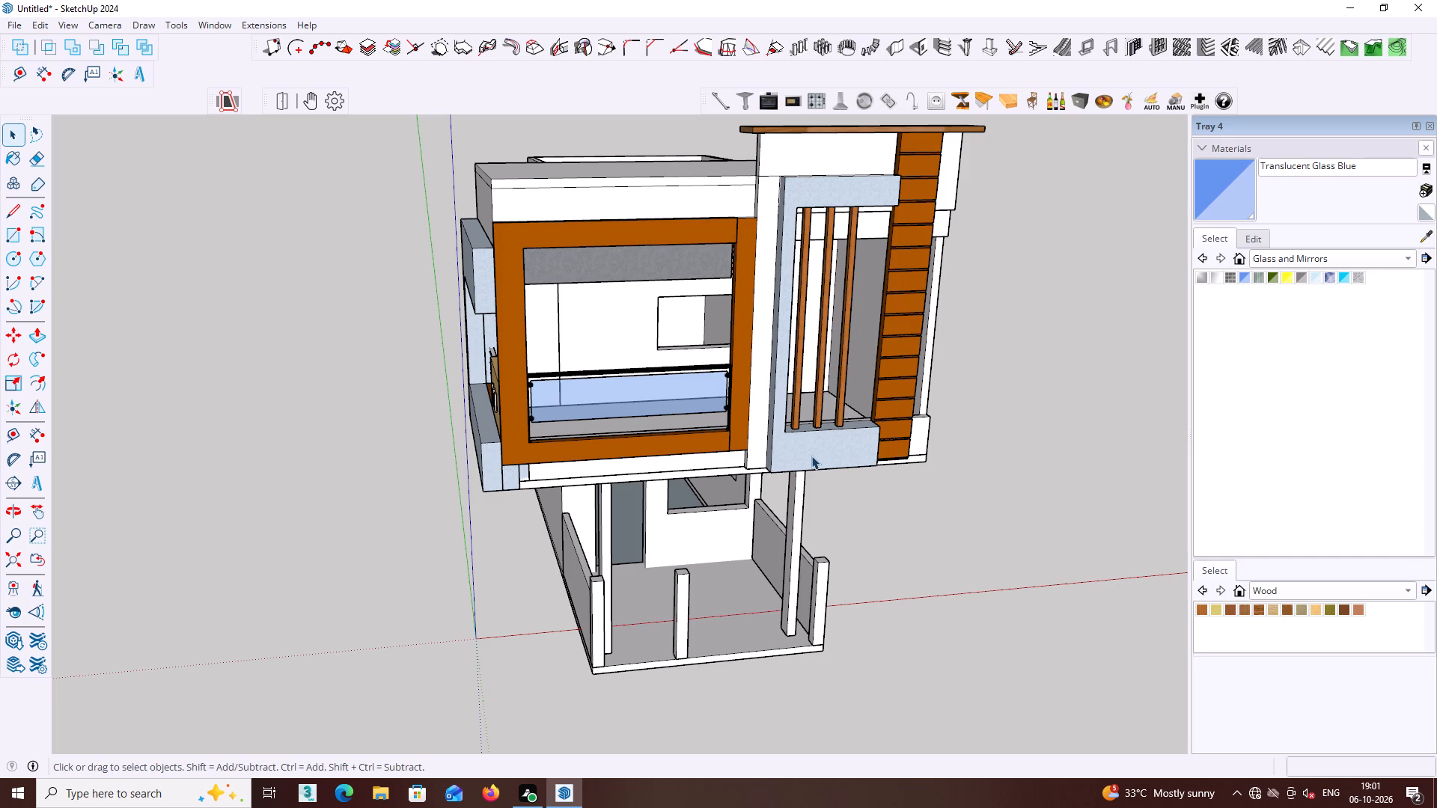
pyautogui.scroll(-1, 817, 468)
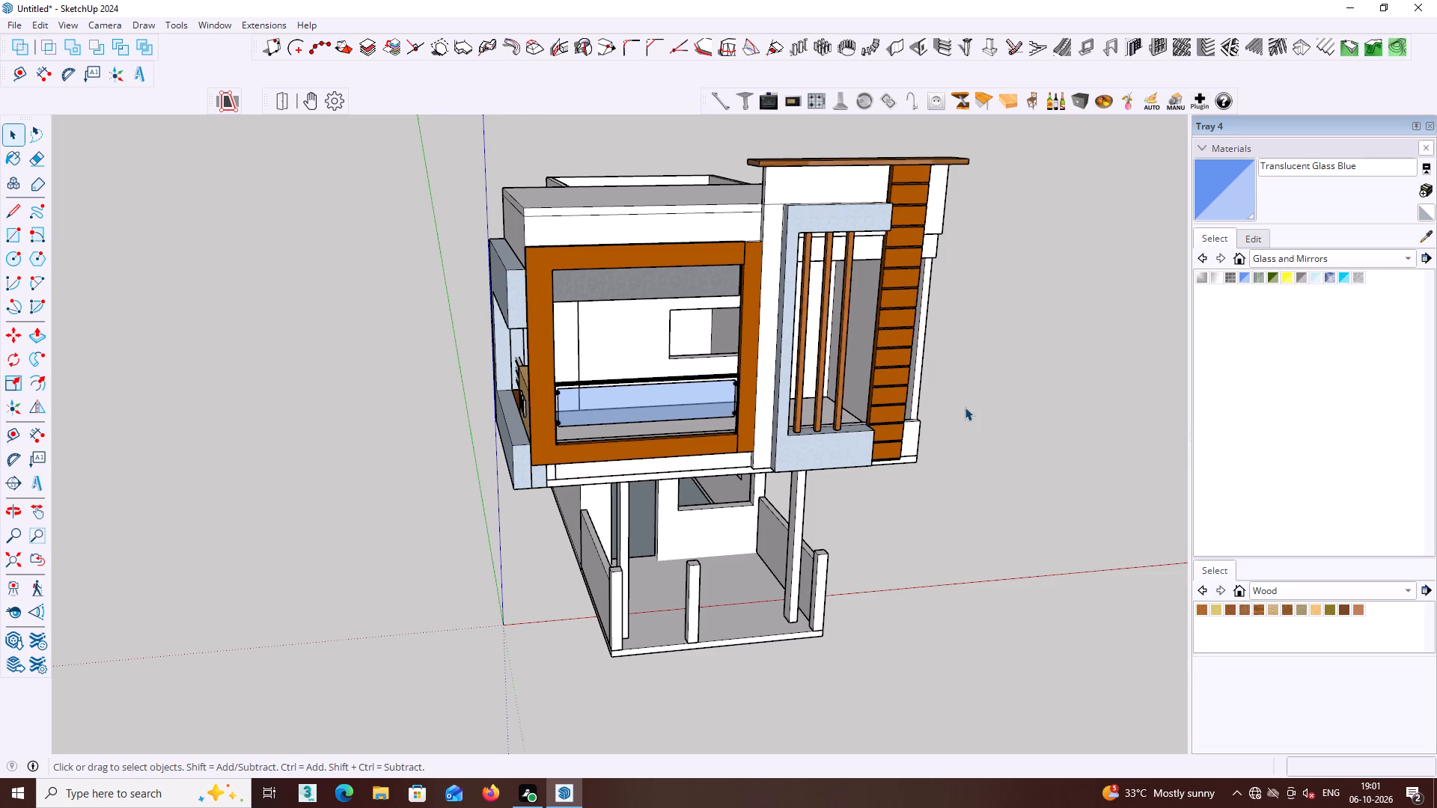
pyautogui.keyDown('shift'); pyautogui.moveTo(815, 419); pyautogui.dragTo(1171, 361, button='middle'); pyautogui.keyUp('shift')
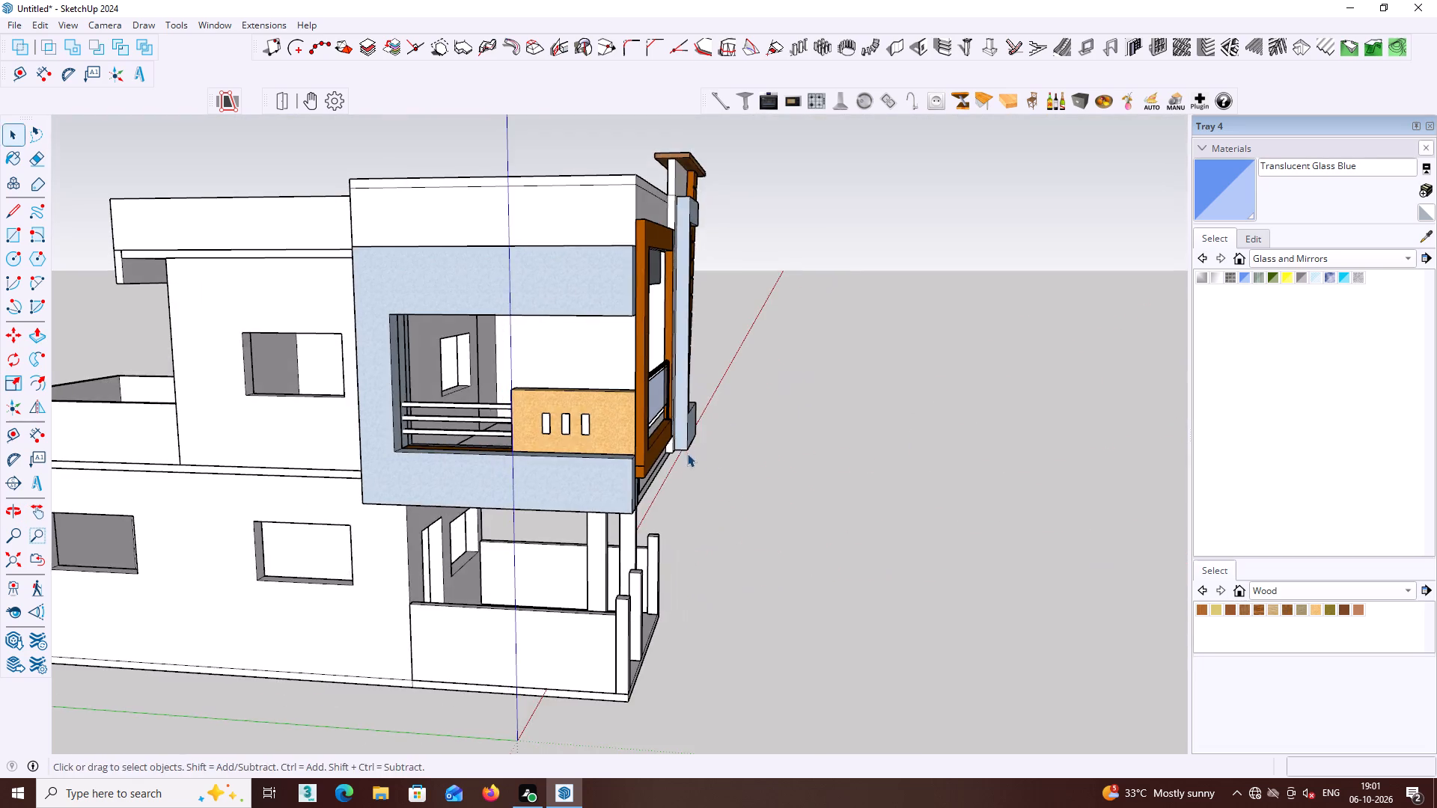
pyautogui.keyDown('shift'); pyautogui.moveTo(686, 453); pyautogui.dragTo(821, 367, button='middle'); pyautogui.keyUp('shift')
pyautogui.moveTo(718, 376); pyautogui.dragTo(751, 480, button='middle')
pyautogui.scroll(4, 695, 376)
pyautogui.moveTo(683, 353); pyautogui.dragTo(733, 389, button='middle')
pyautogui.scroll(3, 693, 377)
pyautogui.moveTo(687, 363); pyautogui.dragTo(759, 352, button='middle')
pyautogui.scroll(-4, 762, 343)
pyautogui.middleClick(762, 343)
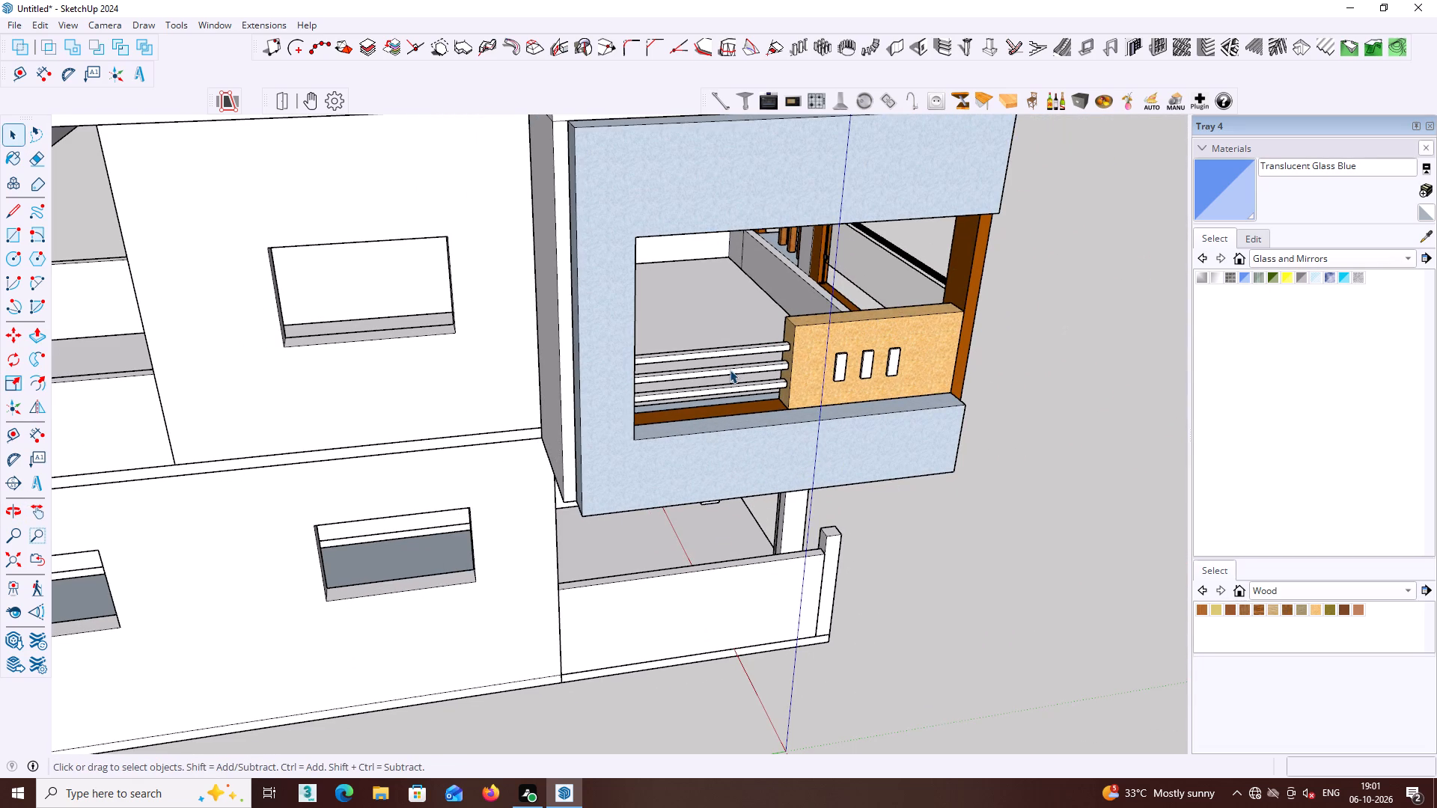
pyautogui.scroll(5, 730, 353)
pyautogui.click(733, 350)
pyautogui.moveTo(757, 354); pyautogui.dragTo(751, 349, button='middle')
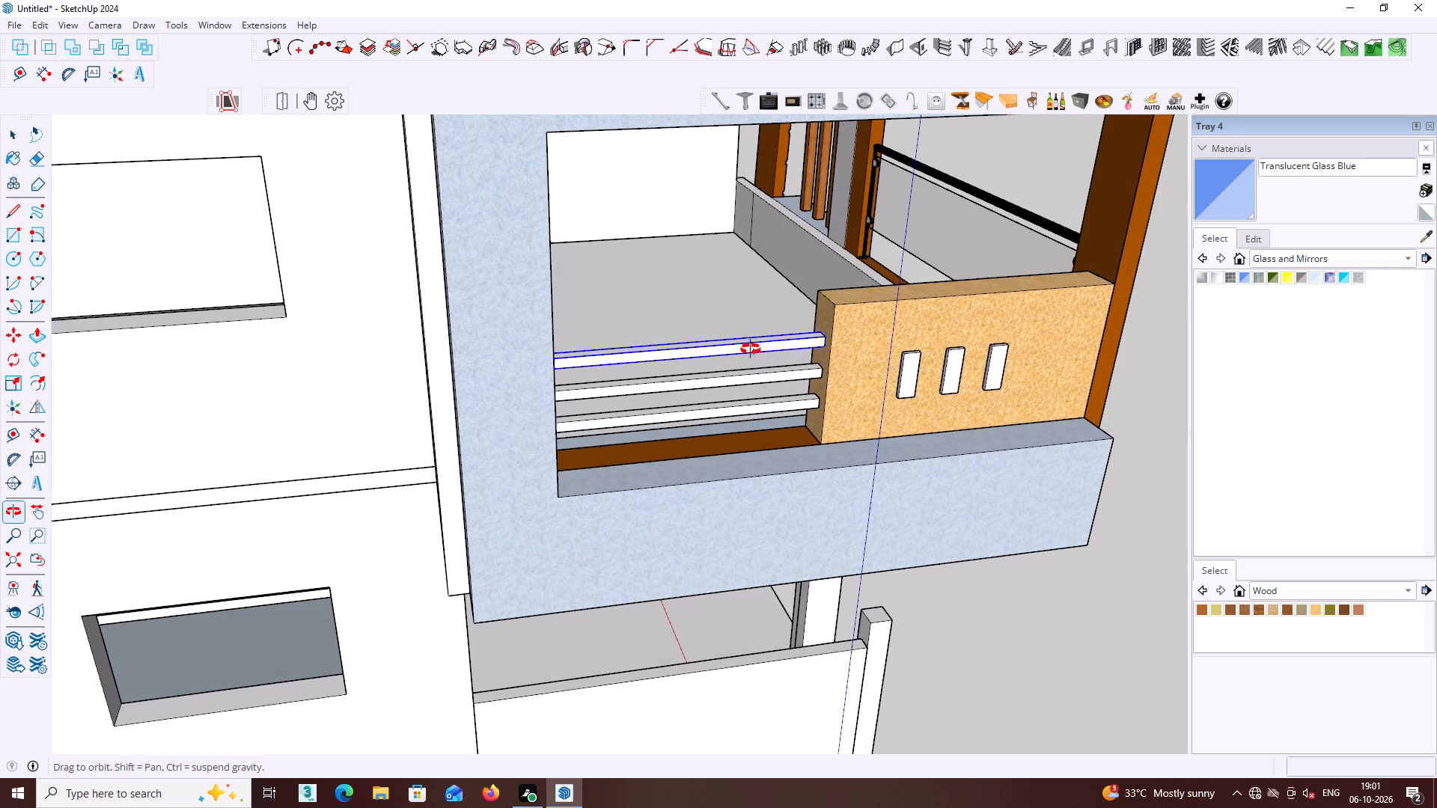
pyautogui.moveTo(751, 349); pyautogui.dragTo(733, 345, button='middle')
pyautogui.click(1399, 258)
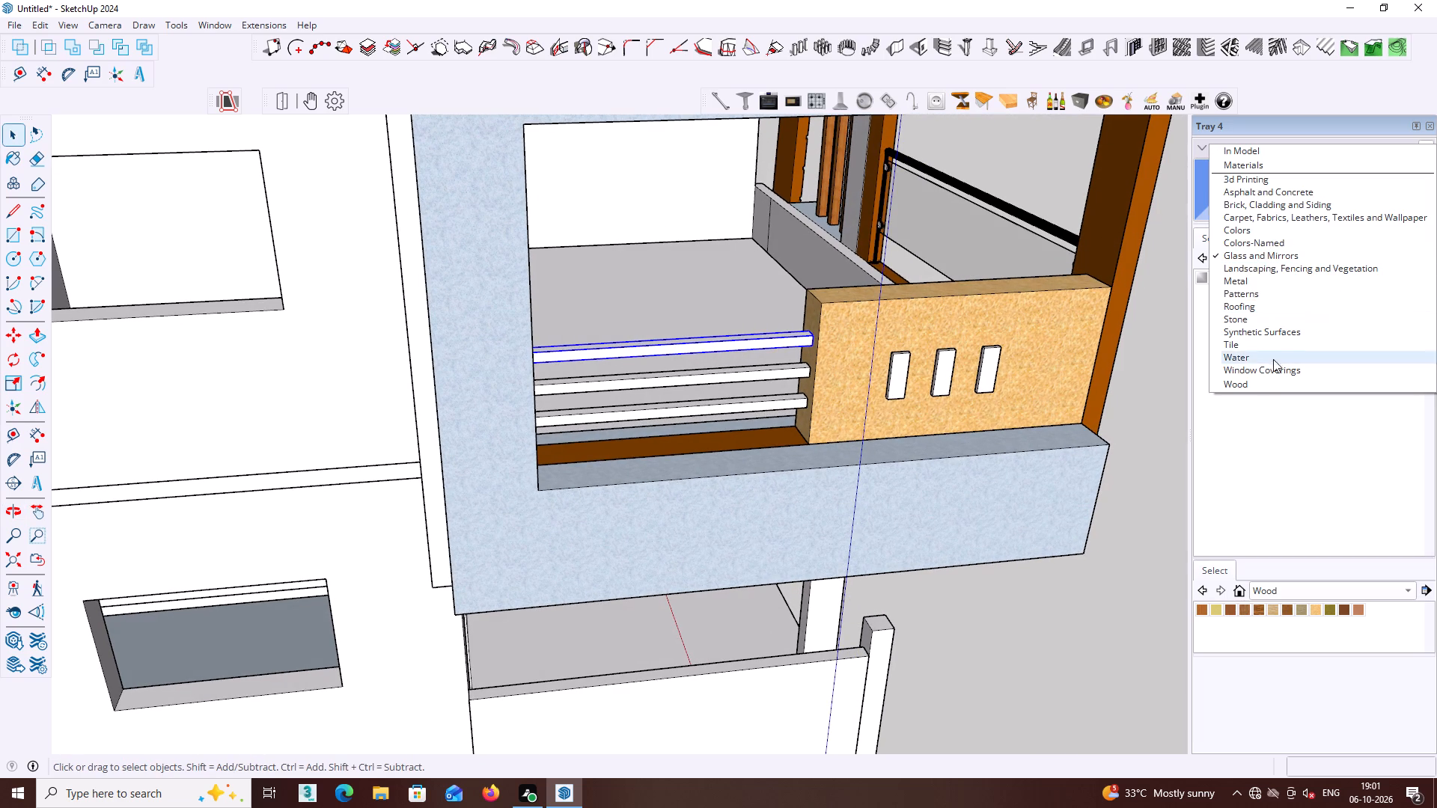
pyautogui.click(1238, 230)
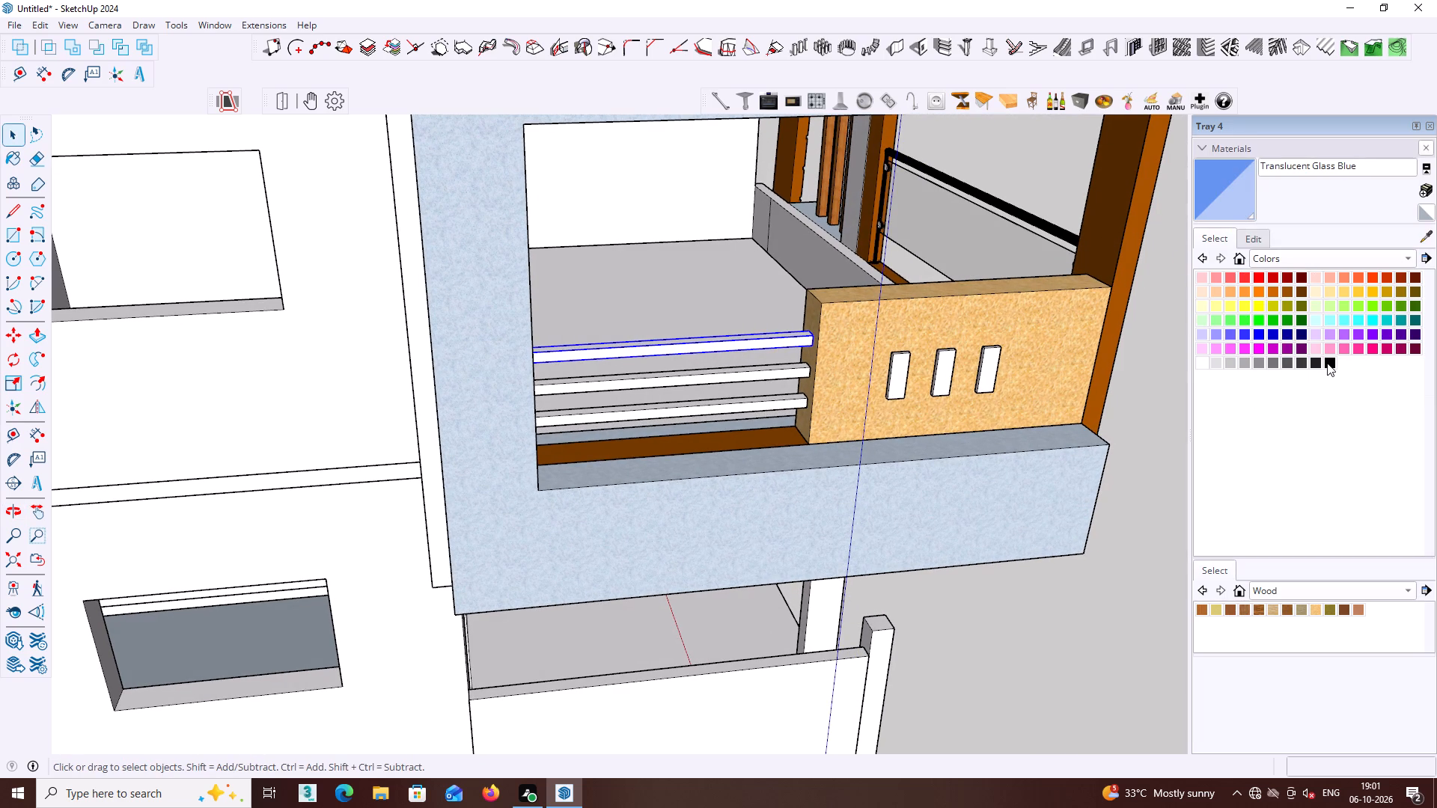
pyautogui.click(1327, 363)
pyautogui.click(791, 343)
pyautogui.click(784, 375)
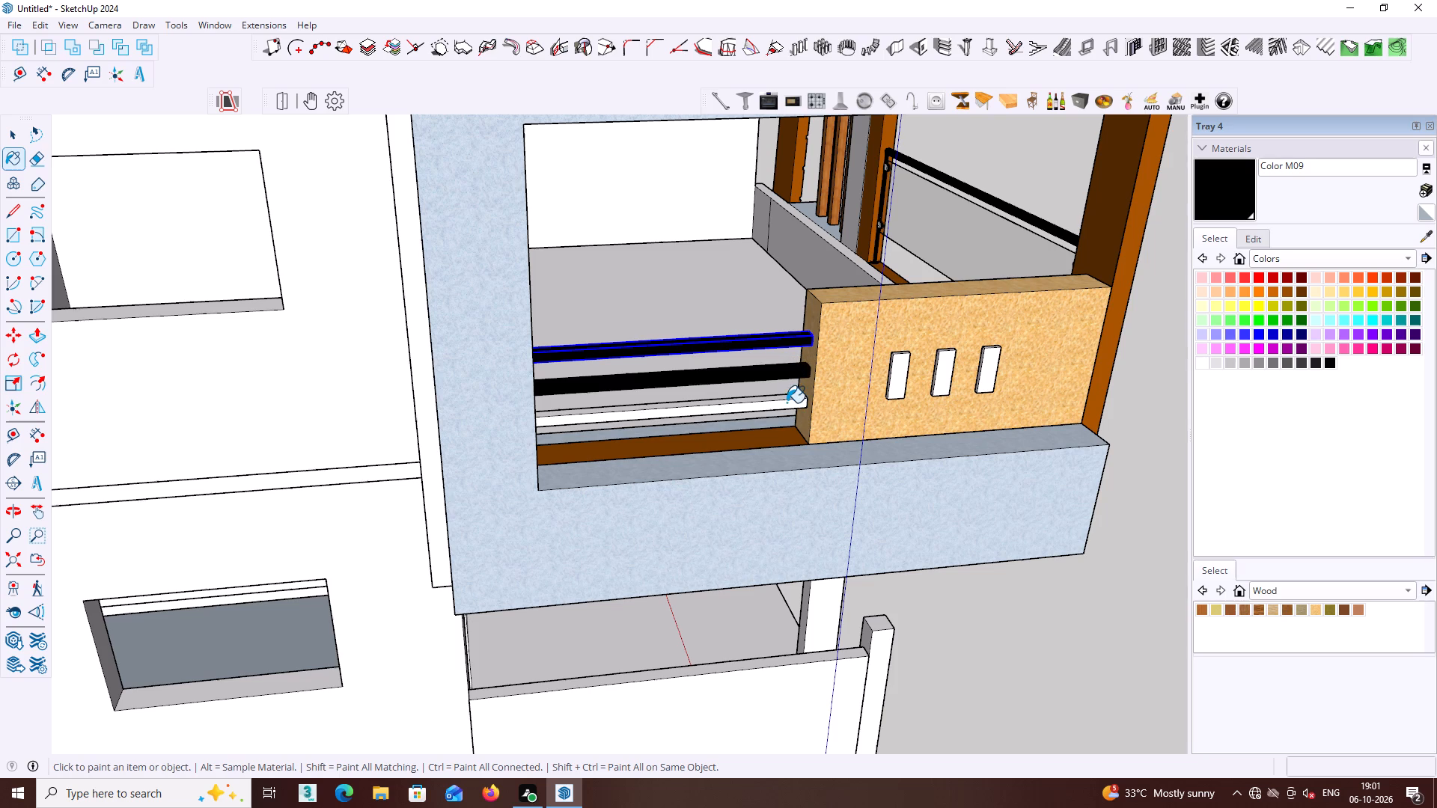
pyautogui.click(786, 408)
pyautogui.moveTo(774, 421); pyautogui.dragTo(731, 382, button='middle')
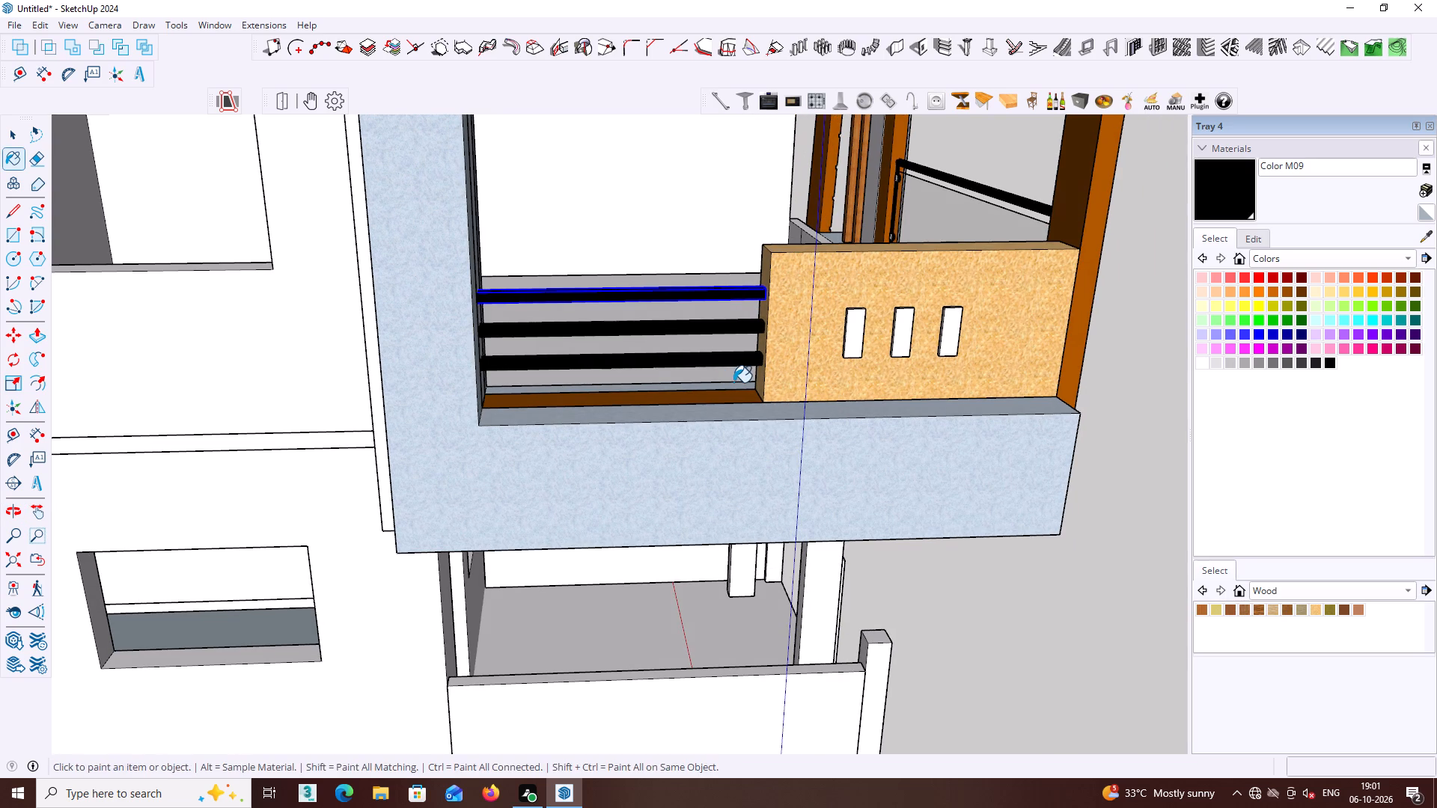
pyautogui.press('space')
pyautogui.click(1036, 622)
# Paint the three small vertical inserts in the side balcony's orange parapet panel with Color G03.
pyautogui.keyDown('shift'); pyautogui.moveTo(1032, 621); pyautogui.dragTo(933, 586, button='middle'); pyautogui.keyUp('shift')
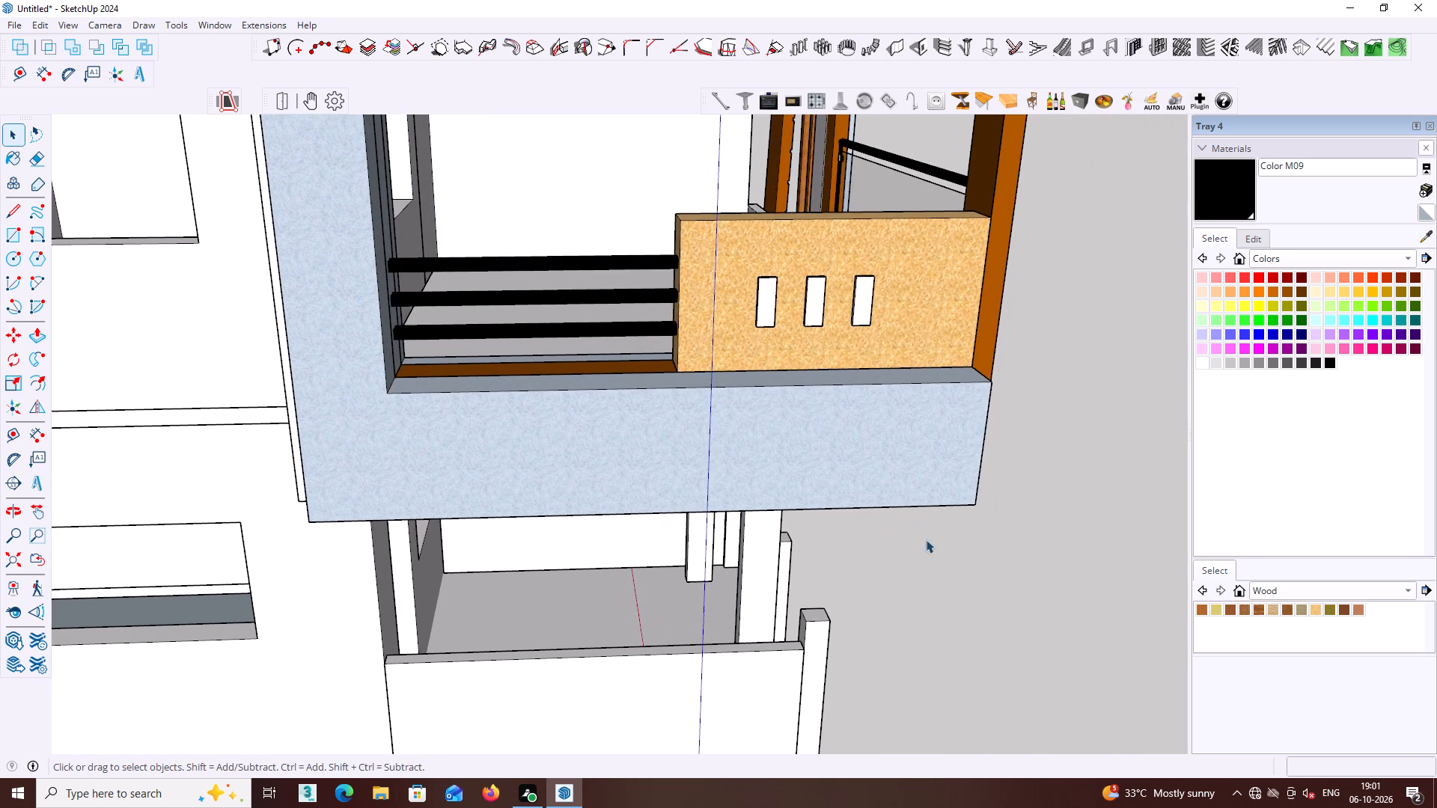
pyautogui.scroll(4, 766, 296)
pyautogui.click(770, 294)
pyautogui.moveTo(770, 293); pyautogui.dragTo(769, 378, button='middle')
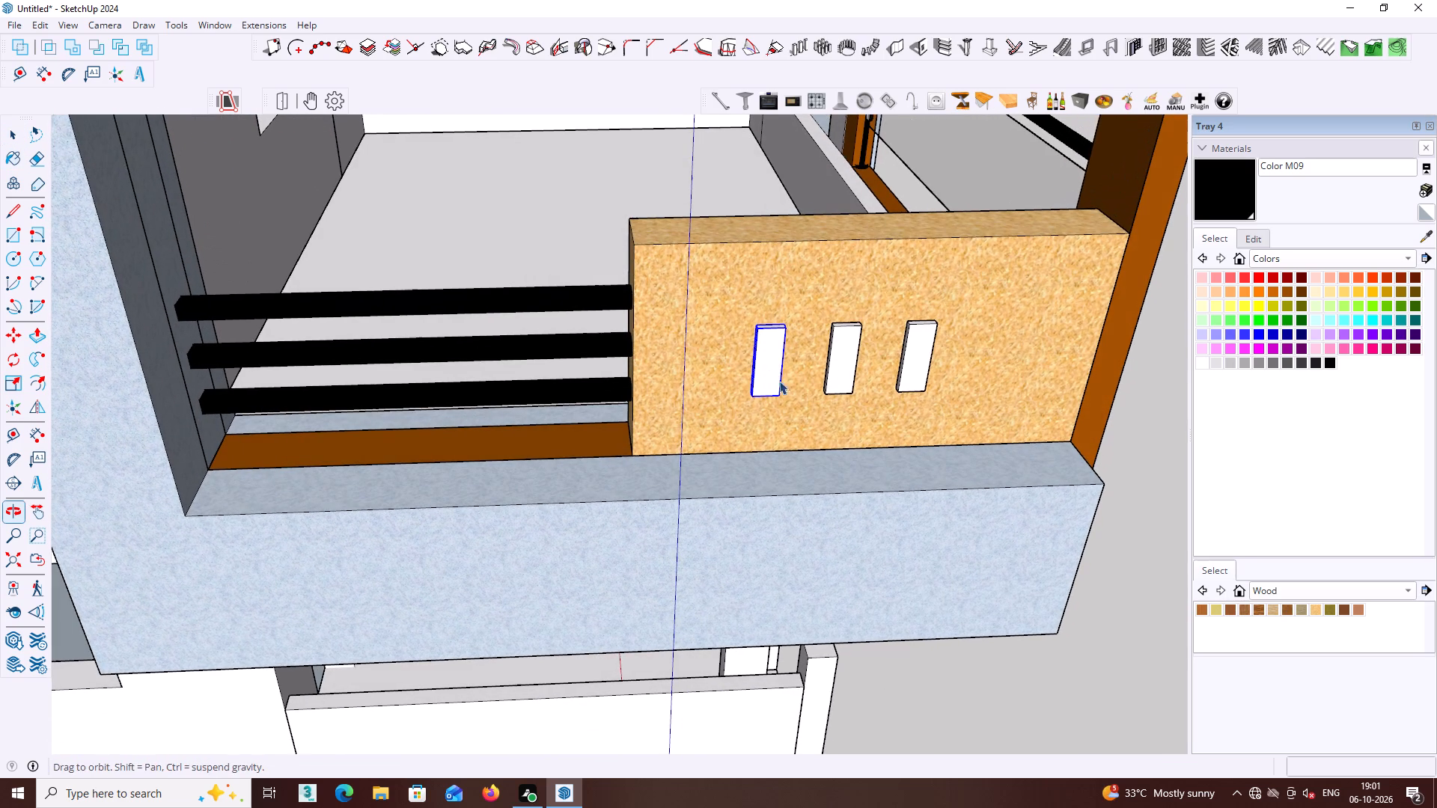
pyautogui.click(1227, 319)
pyautogui.click(778, 360)
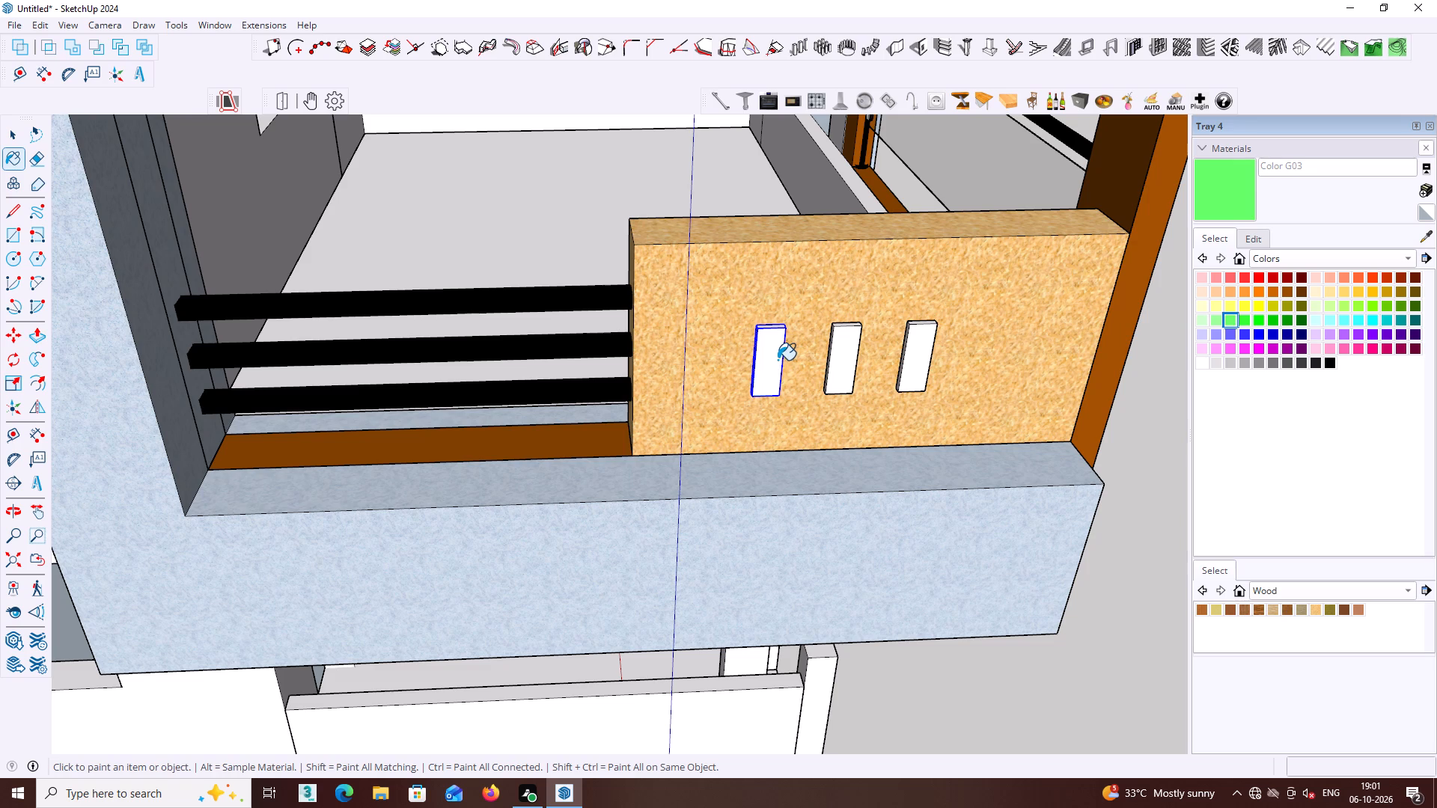
pyautogui.click(833, 357)
pyautogui.click(933, 348)
pyautogui.press('space')
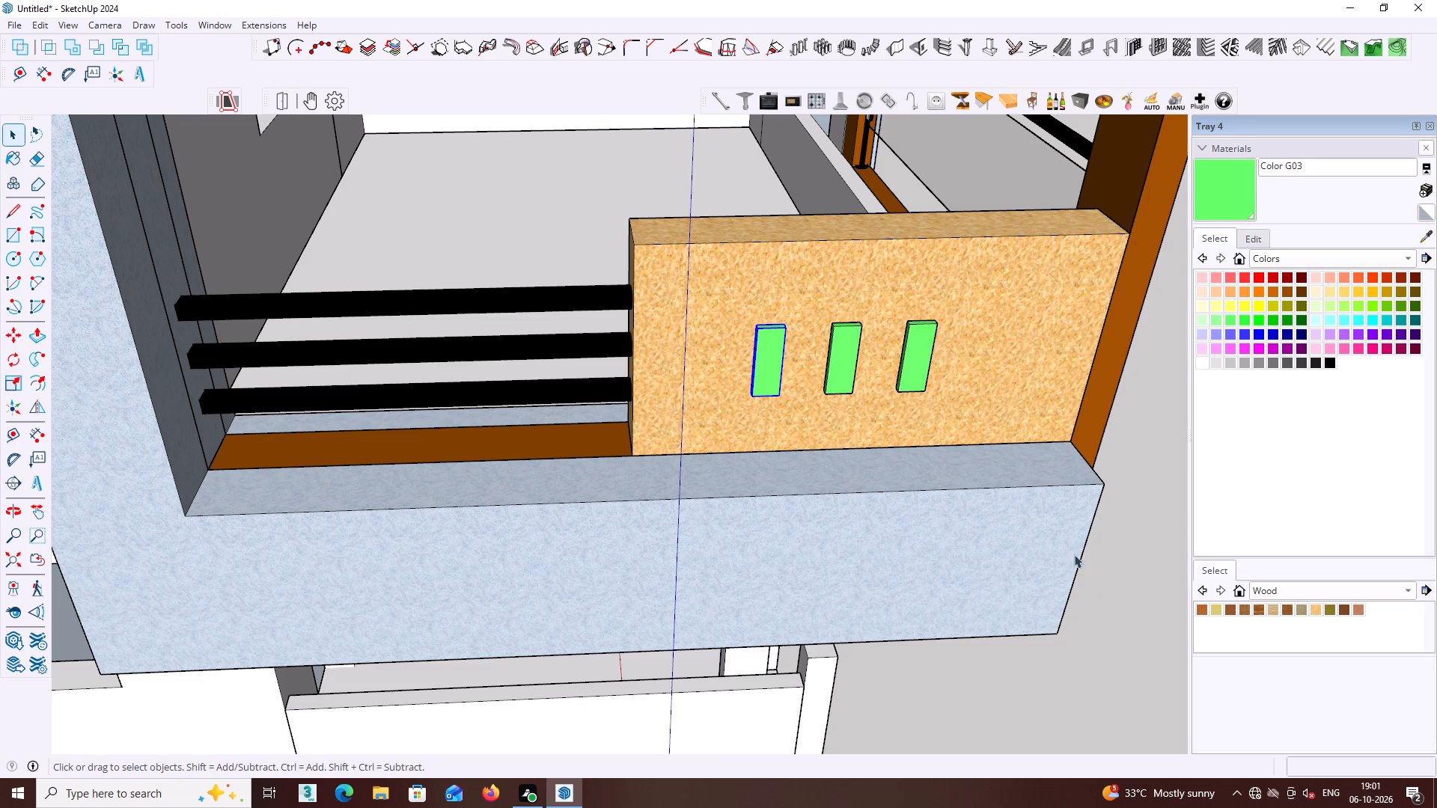
pyautogui.click(1094, 625)
# Review the painted facade from the side balcony around to the front to find surfaces still without material.
pyautogui.middleClick(1093, 613)
pyautogui.scroll(-4, 1093, 613)
pyautogui.moveTo(1093, 578); pyautogui.dragTo(841, 423, button='middle')
pyautogui.scroll(-2, 835, 432)
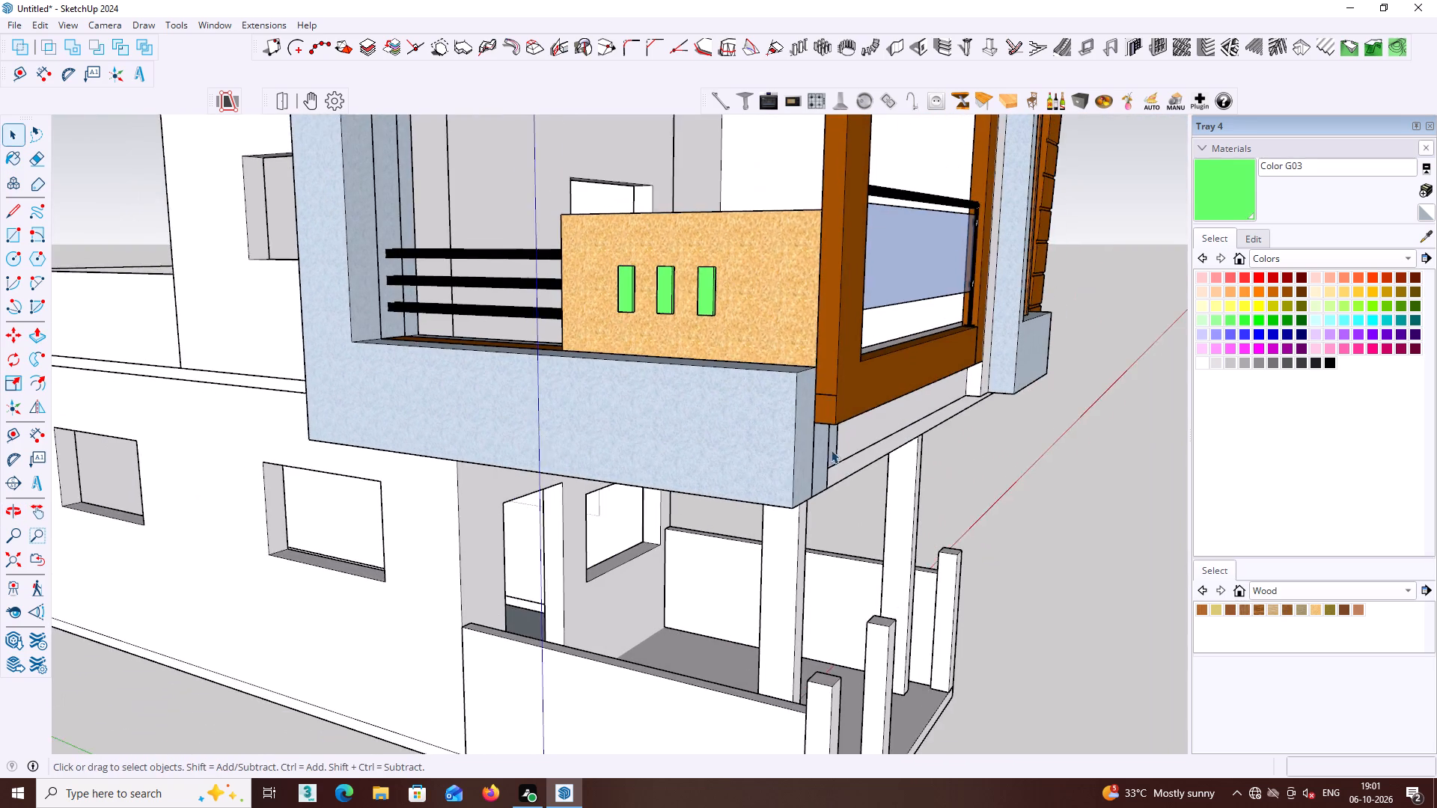
pyautogui.scroll(-5, 831, 450)
pyautogui.moveTo(841, 477); pyautogui.dragTo(831, 397, button='middle')
pyautogui.moveTo(880, 400); pyautogui.dragTo(777, 396, button='middle')
pyautogui.click(992, 454)
pyautogui.moveTo(1038, 438); pyautogui.dragTo(959, 399, button='middle')
pyautogui.moveTo(959, 403); pyautogui.dragTo(965, 557, button='middle')
pyautogui.keyDown('shift'); pyautogui.moveTo(970, 467); pyautogui.dragTo(945, 473, button='middle'); pyautogui.keyUp('shift')
pyautogui.keyDown('shift'); pyautogui.moveTo(950, 445); pyautogui.dragTo(896, 596, button='middle'); pyautogui.keyUp('shift')
pyautogui.keyDown('shift'); pyautogui.scroll(-1, 941, 456); pyautogui.keyUp('shift')
pyautogui.keyDown('shift'); pyautogui.moveTo(912, 536); pyautogui.dragTo(907, 554, button='middle'); pyautogui.keyUp('shift')
pyautogui.moveTo(921, 510); pyautogui.dragTo(799, 458, button='middle')
pyautogui.moveTo(958, 432); pyautogui.dragTo(920, 377, button='middle')
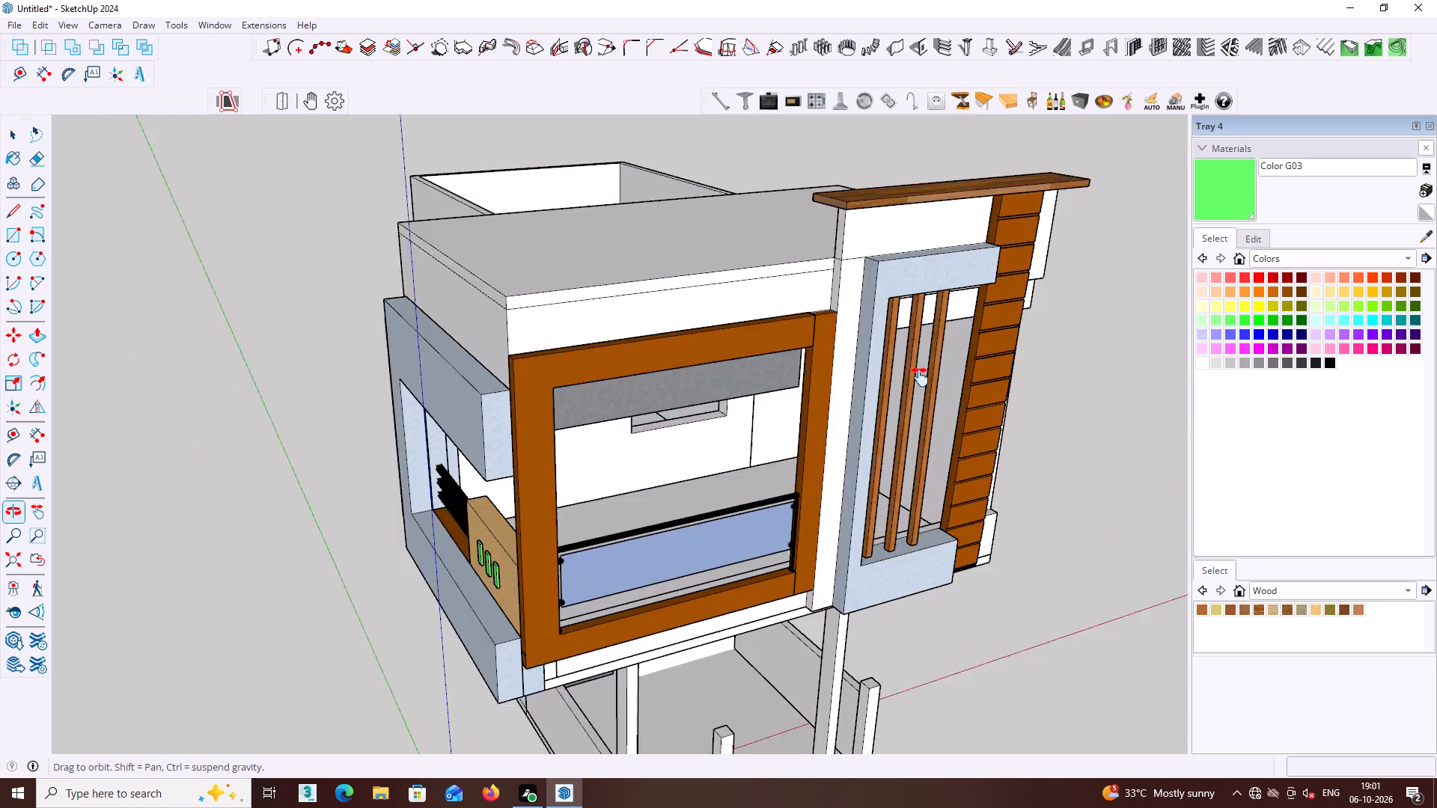
pyautogui.moveTo(920, 377); pyautogui.dragTo(849, 310, button='middle')
pyautogui.moveTo(888, 317); pyautogui.dragTo(833, 435, button='middle')
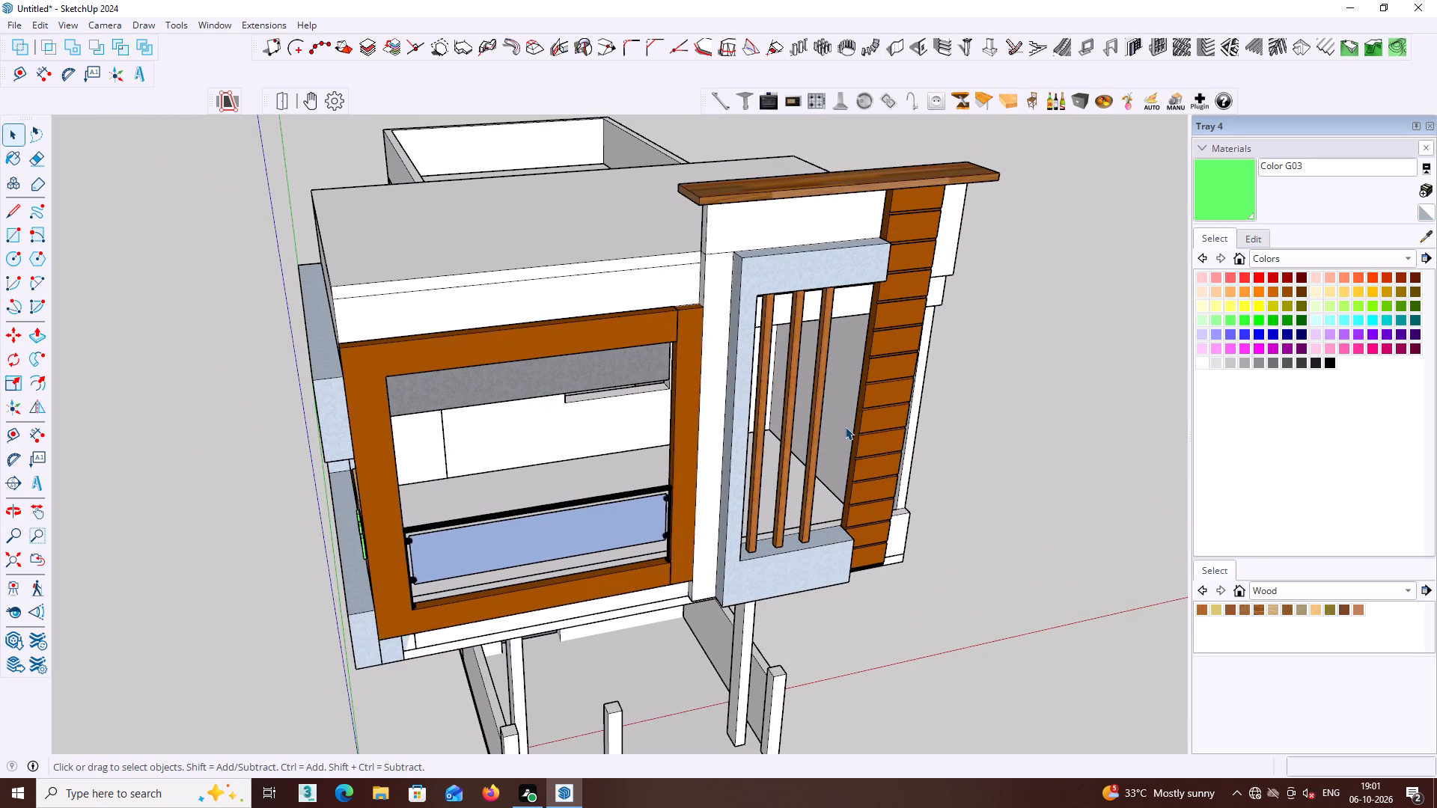
pyautogui.moveTo(859, 424); pyautogui.dragTo(786, 280, button='middle')
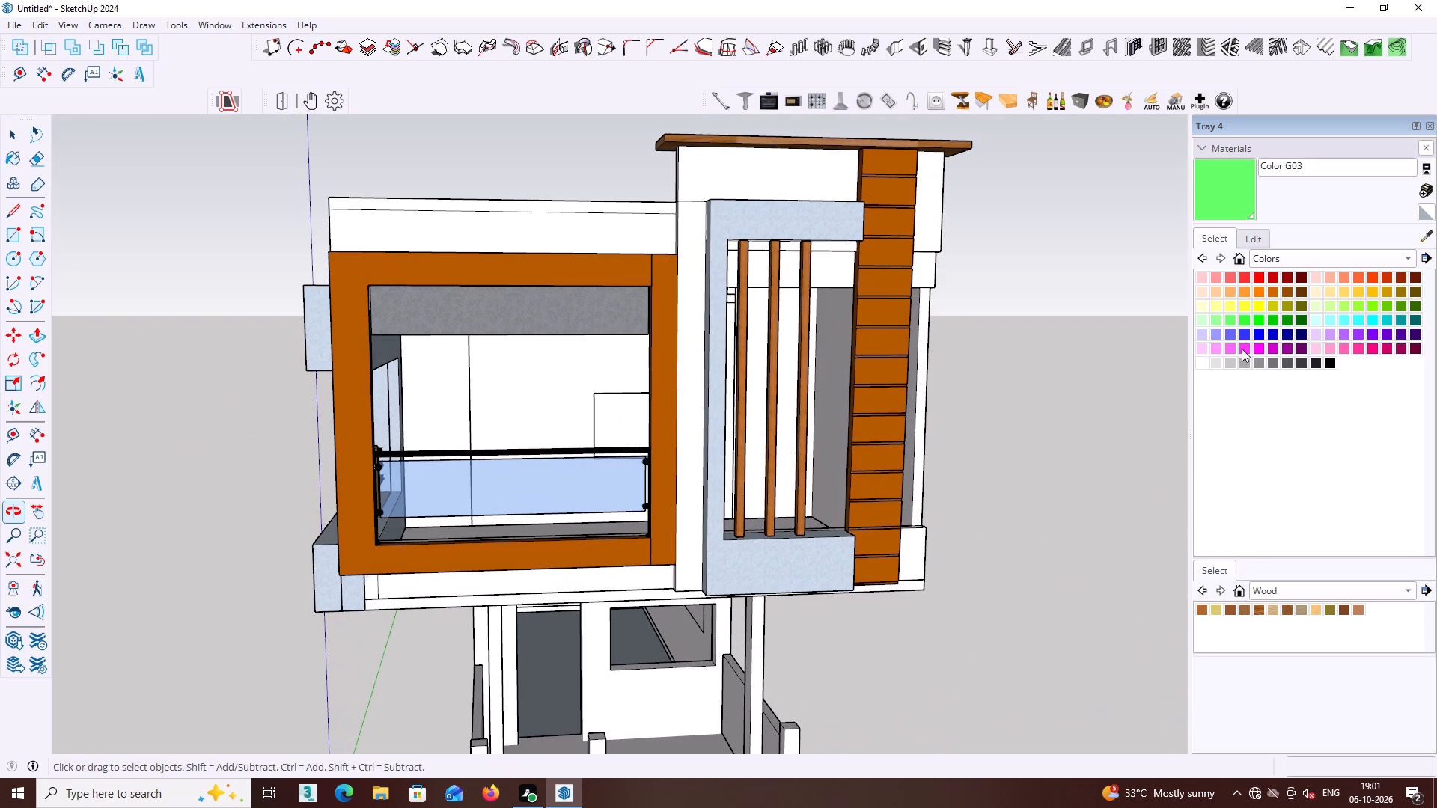
pyautogui.middleClick(1231, 392)
pyautogui.scroll(-1, 1236, 392)
# Paint the front tower wall's upper face, vertical strip and horizontal band with Formica Beige from Synthetic Surfaces.
pyautogui.click(1408, 260)
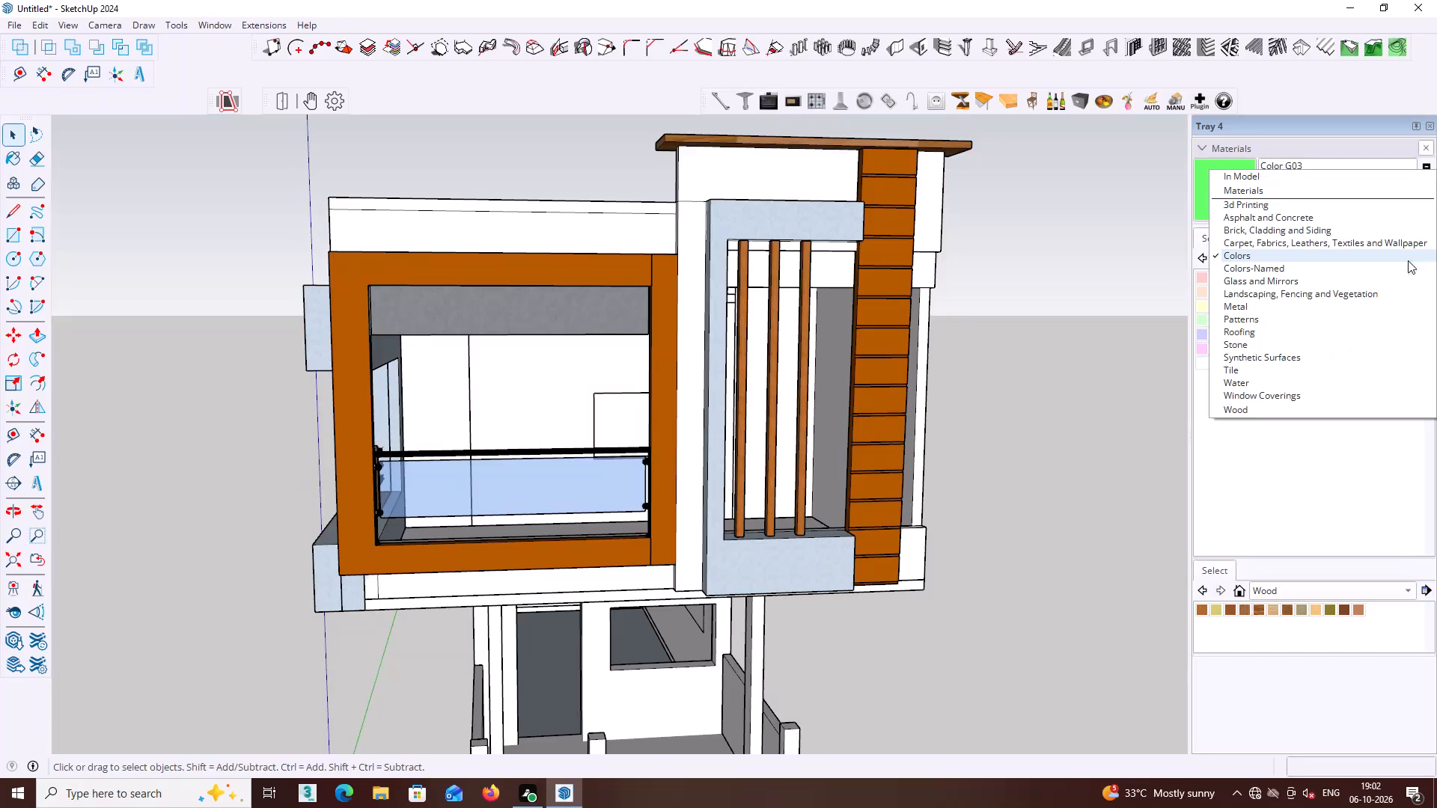
pyautogui.click(1247, 355)
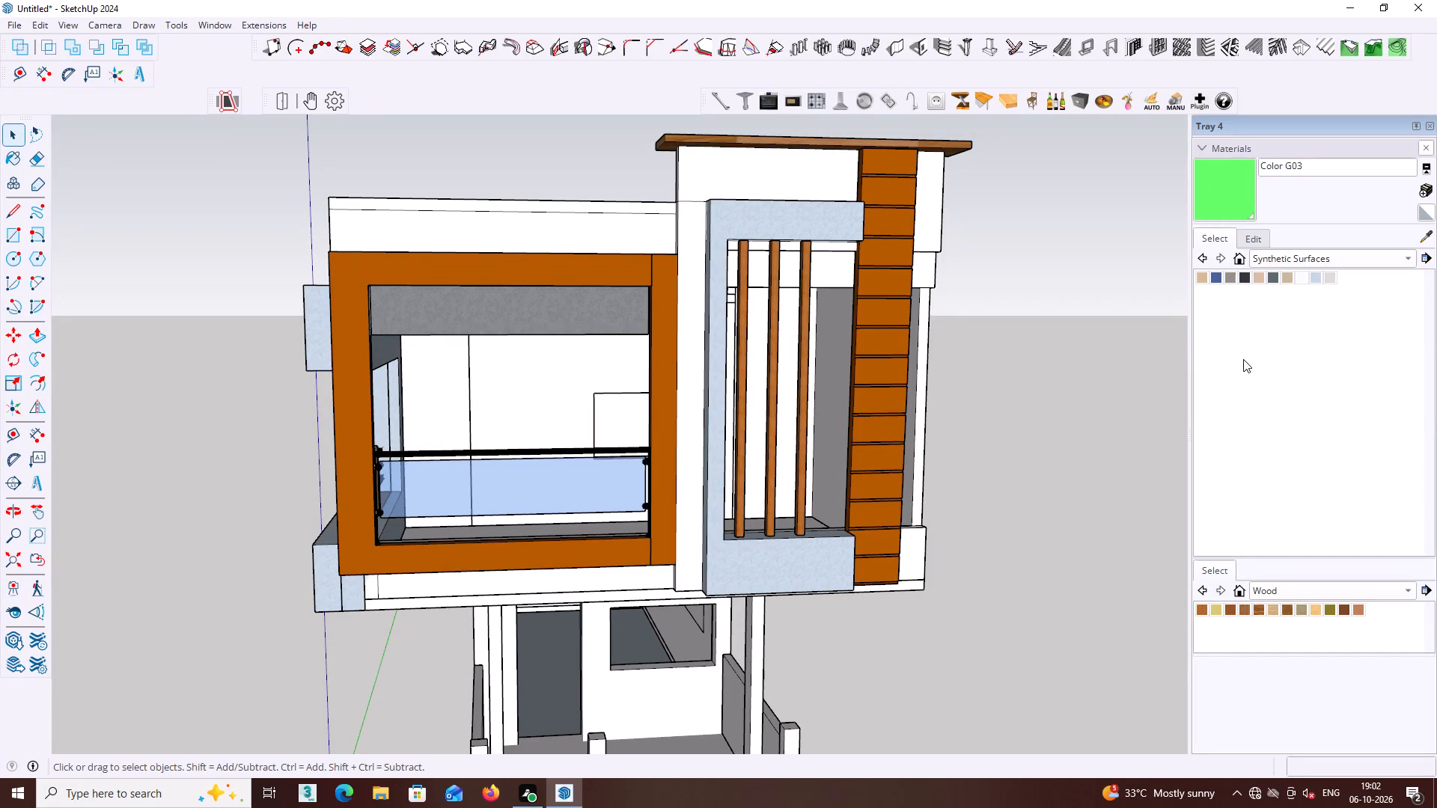
pyautogui.click(1202, 277)
pyautogui.click(719, 183)
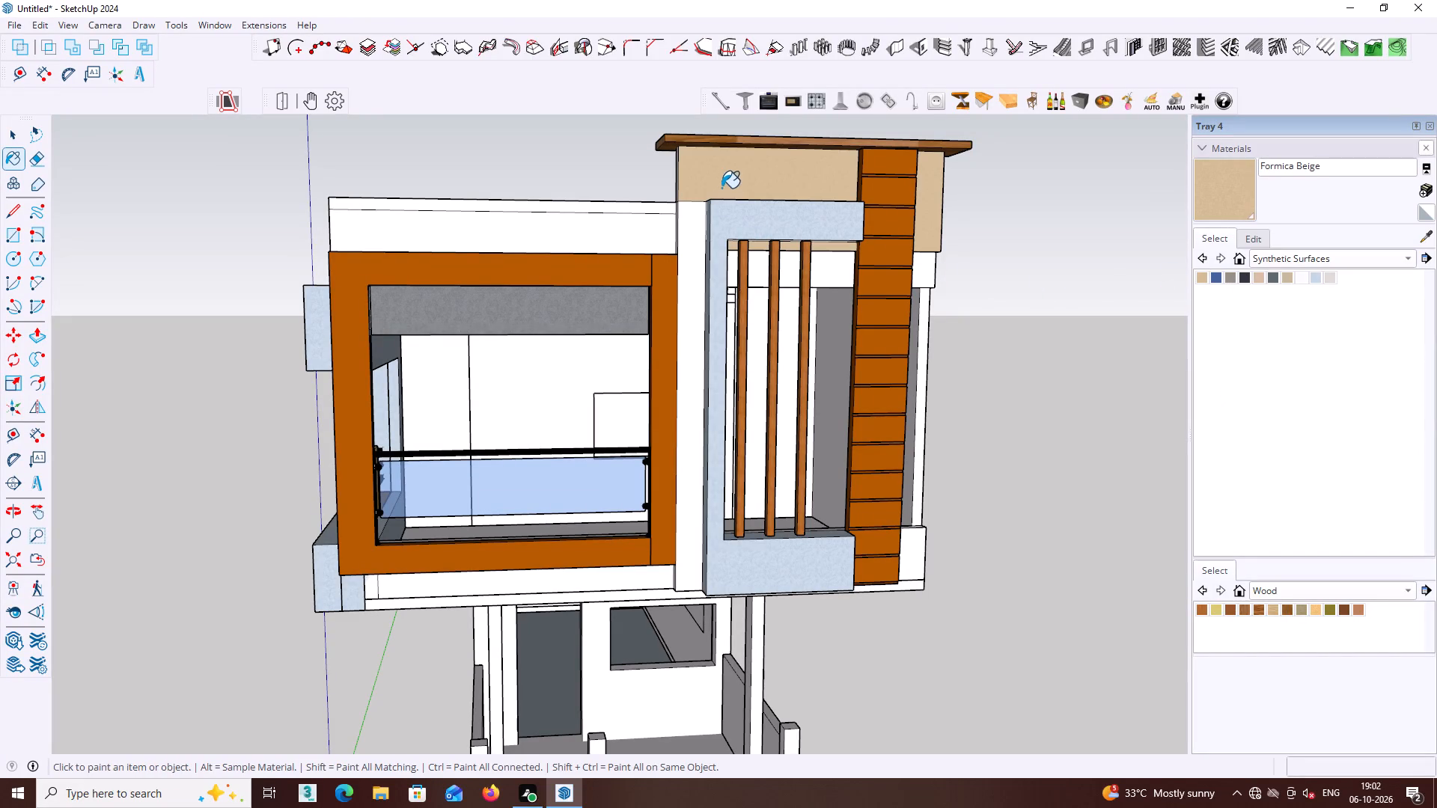
pyautogui.click(692, 250)
pyautogui.moveTo(696, 384); pyautogui.dragTo(689, 285, button='middle')
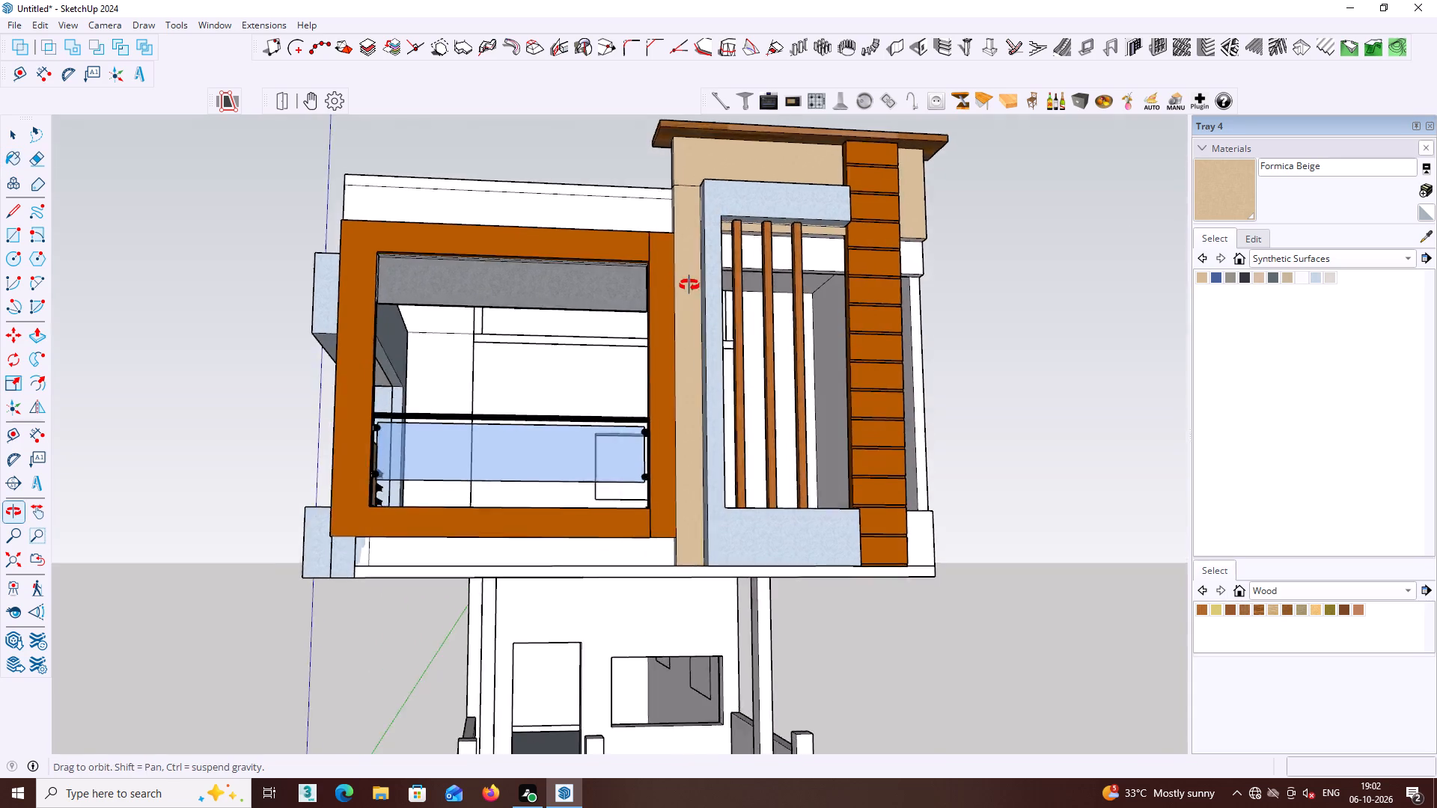
pyautogui.moveTo(689, 285); pyautogui.dragTo(590, 432, button='middle')
pyautogui.scroll(-5, 760, 425)
pyautogui.moveTo(906, 439); pyautogui.dragTo(687, 438, button='middle')
pyautogui.scroll(4, 757, 376)
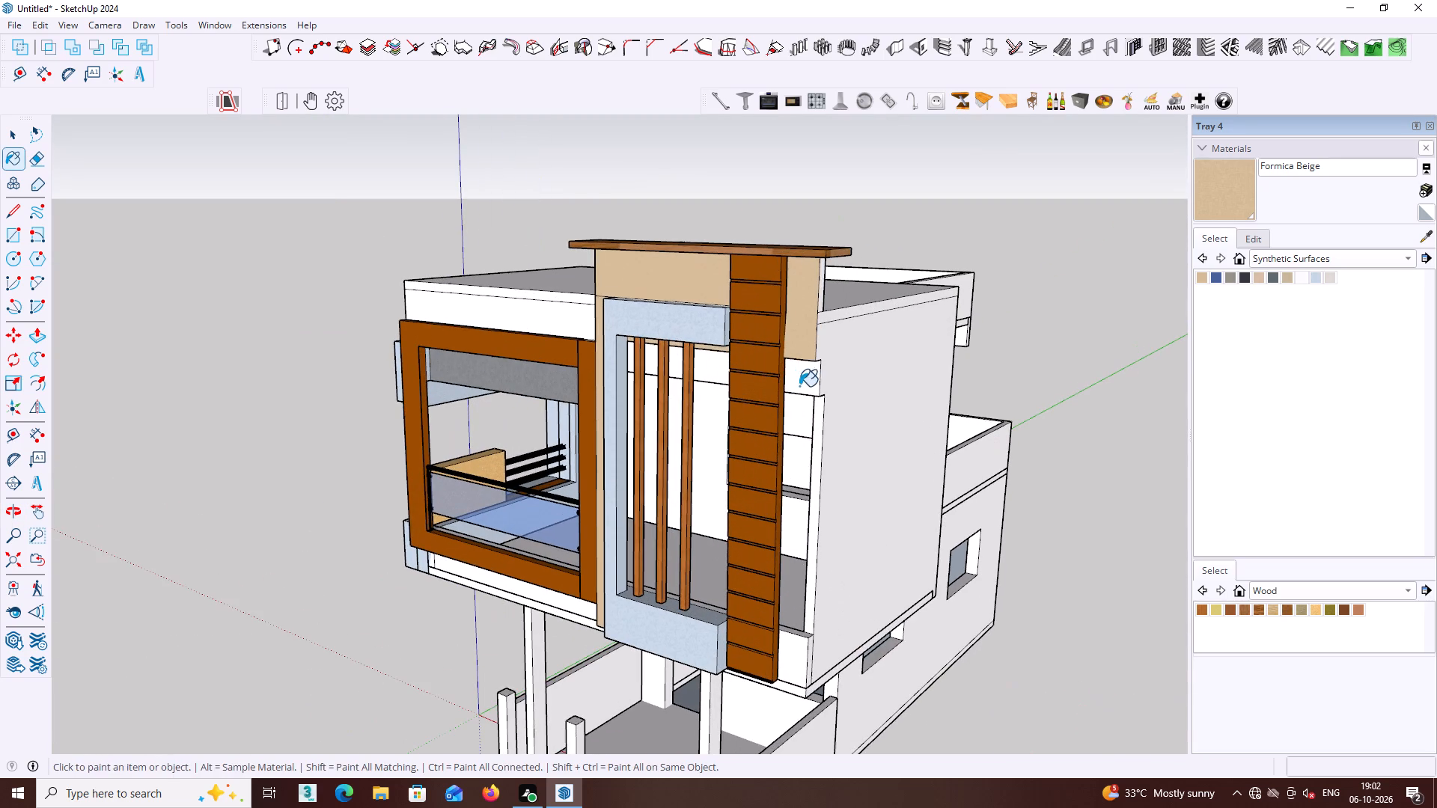
pyautogui.click(803, 381)
# Paint the narrow side faces of the front tower wall beneath its wooden cap with Formica Beige.
pyautogui.moveTo(773, 373); pyautogui.dragTo(787, 378, button='middle')
pyautogui.scroll(-3, 776, 373)
pyautogui.moveTo(823, 316); pyautogui.dragTo(716, 327, button='middle')
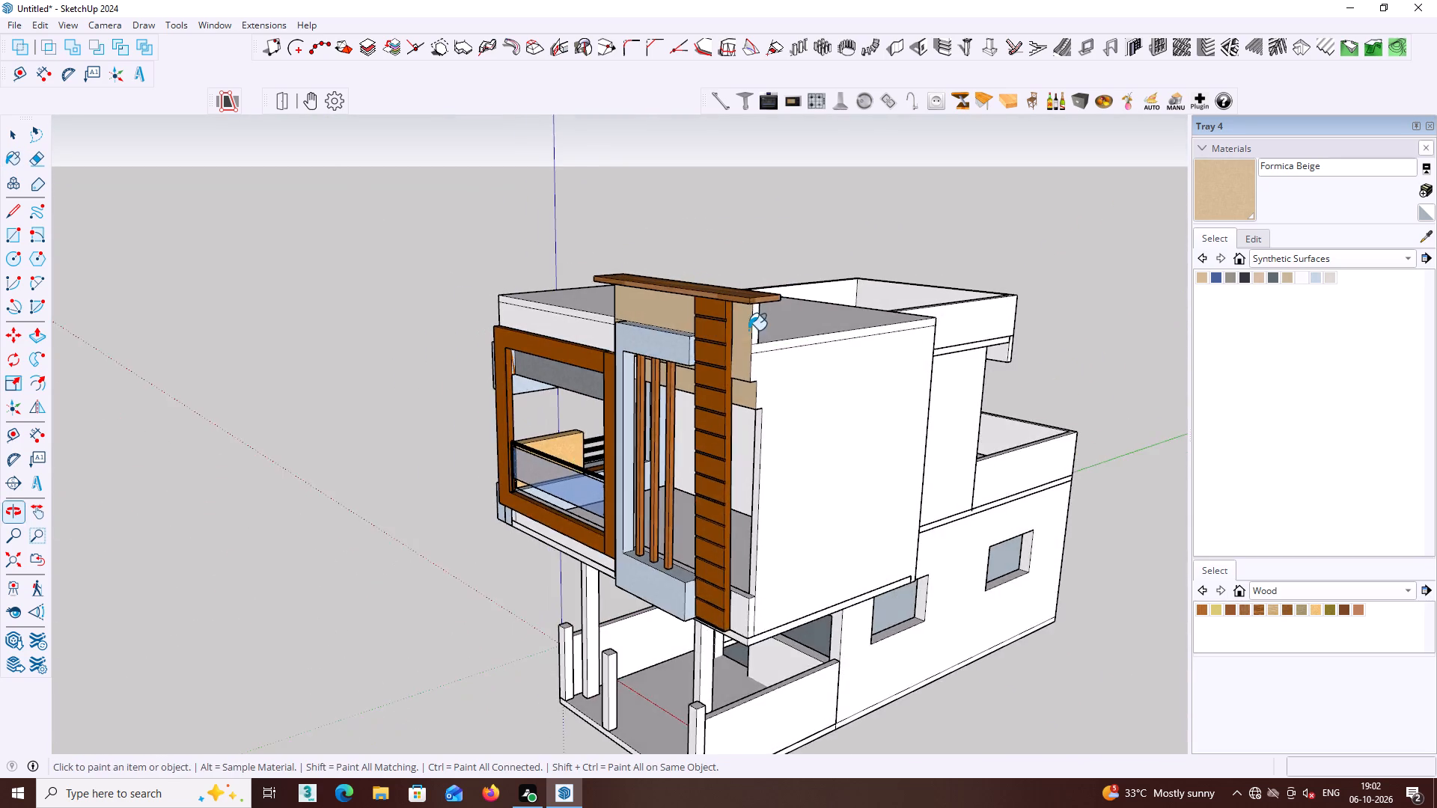
pyautogui.scroll(5, 742, 328)
pyautogui.click(760, 325)
pyautogui.scroll(-4, 761, 325)
pyautogui.moveTo(813, 433); pyautogui.dragTo(1021, 421, button='middle')
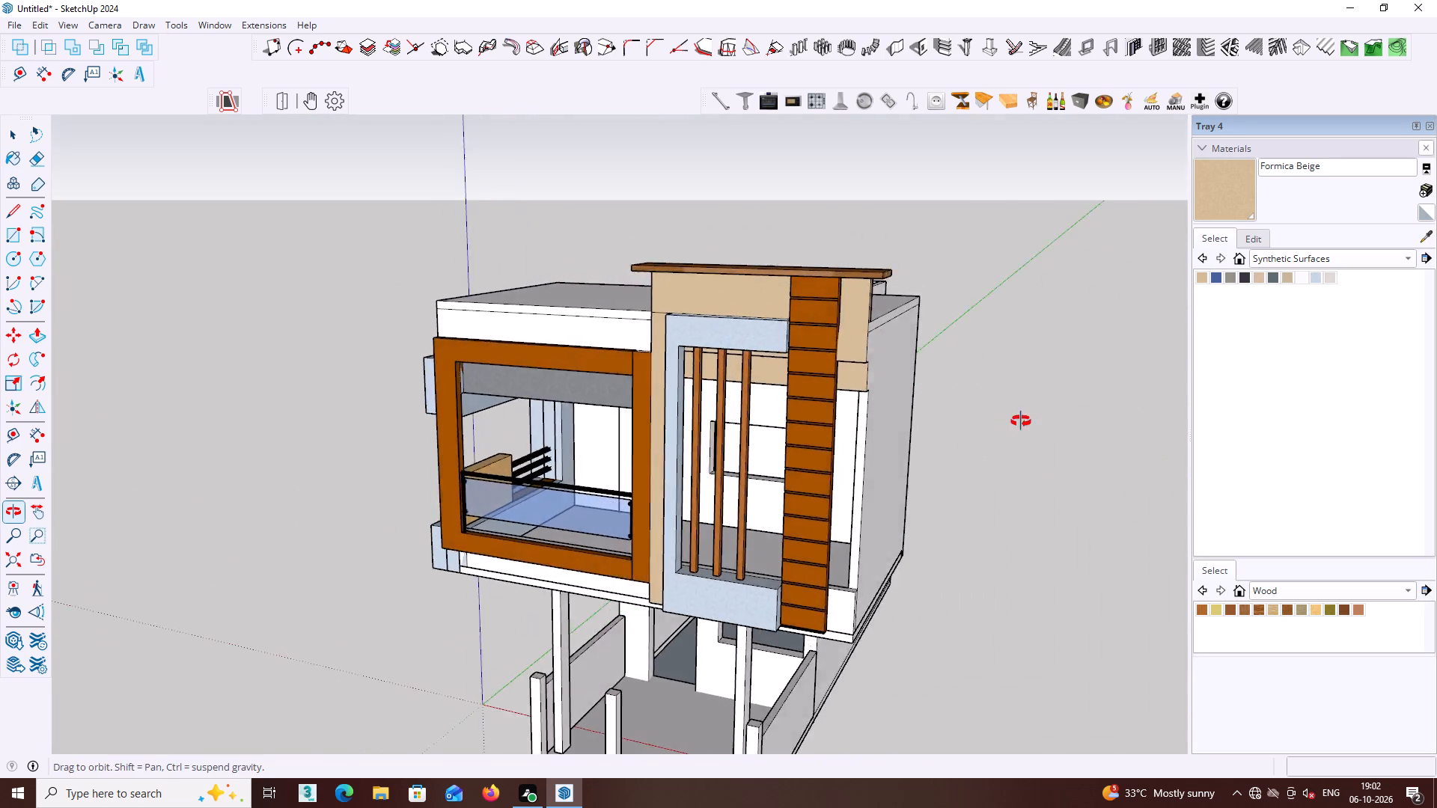
pyautogui.moveTo(1021, 421); pyautogui.dragTo(1235, 426, button='middle')
pyautogui.moveTo(576, 438); pyautogui.dragTo(1073, 409, button='middle')
pyautogui.scroll(7, 716, 280)
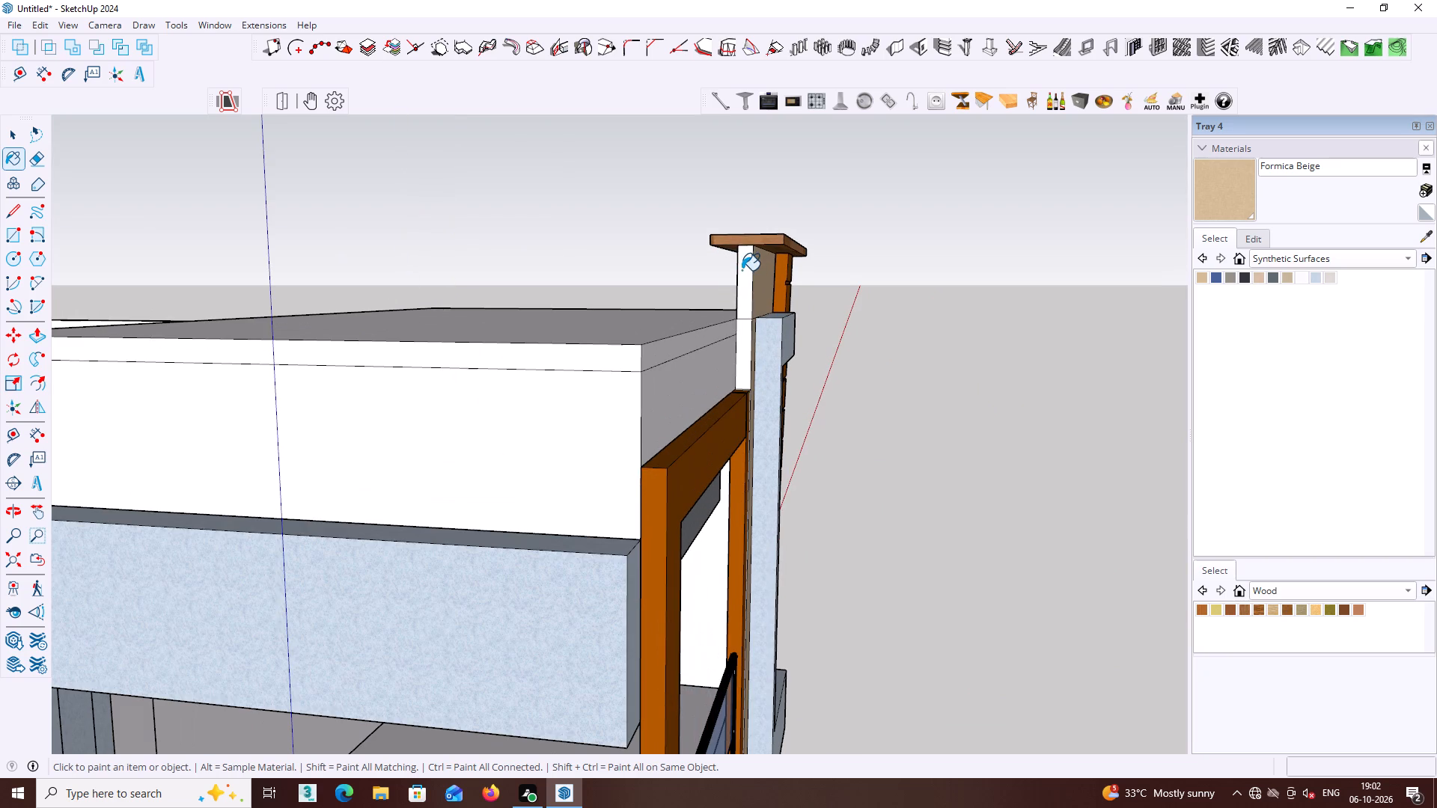
pyautogui.click(742, 269)
pyautogui.click(743, 349)
# Apply Formica Beige to the tower wall's side face below the wooden balcony frame and to the adjoining underside.
pyautogui.scroll(-2, 740, 343)
pyautogui.moveTo(727, 373); pyautogui.dragTo(665, 302, button='middle')
pyautogui.scroll(-3, 724, 375)
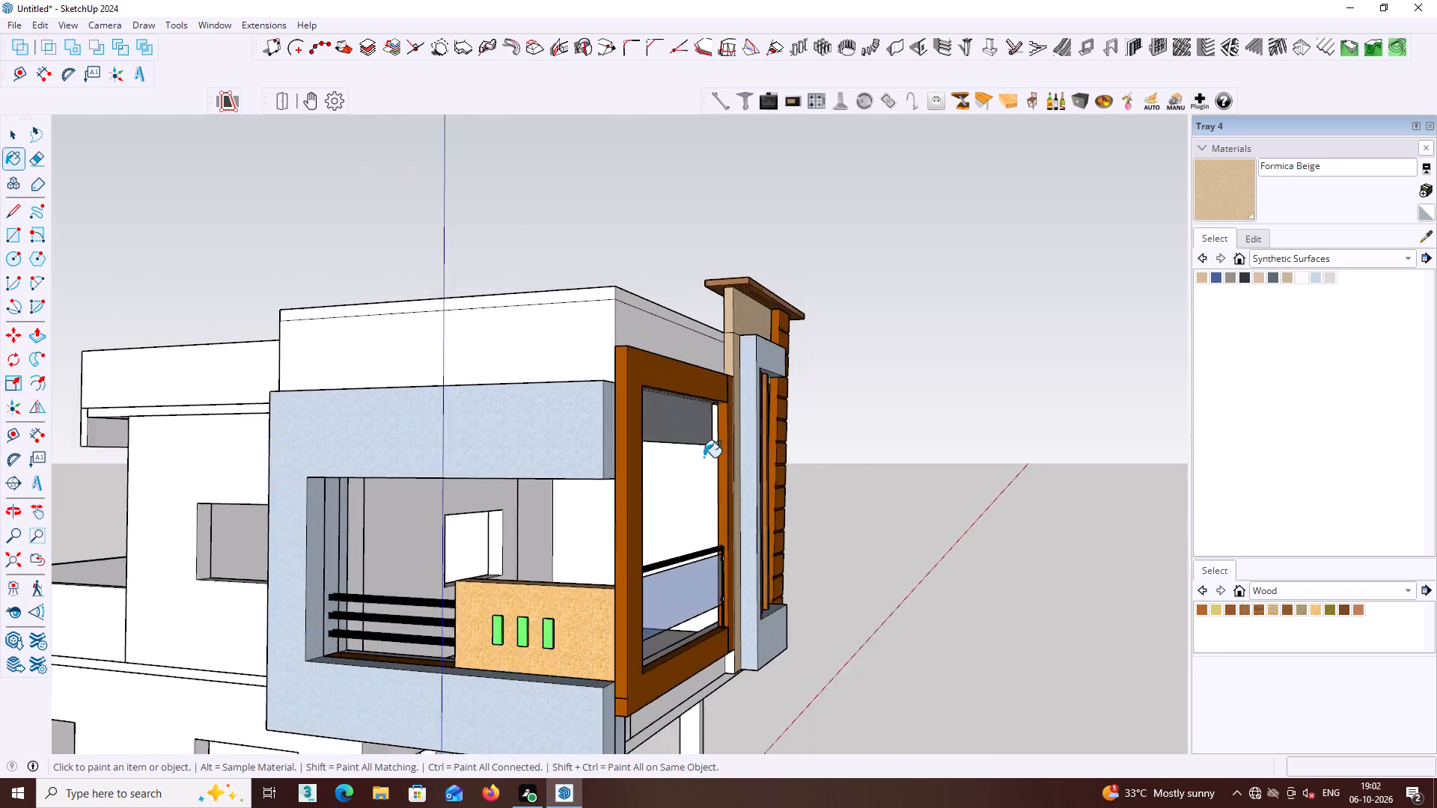
pyautogui.scroll(-2, 704, 457)
pyautogui.moveTo(701, 464); pyautogui.dragTo(670, 331, button='middle')
pyautogui.scroll(9, 698, 485)
pyautogui.middleClick(693, 467)
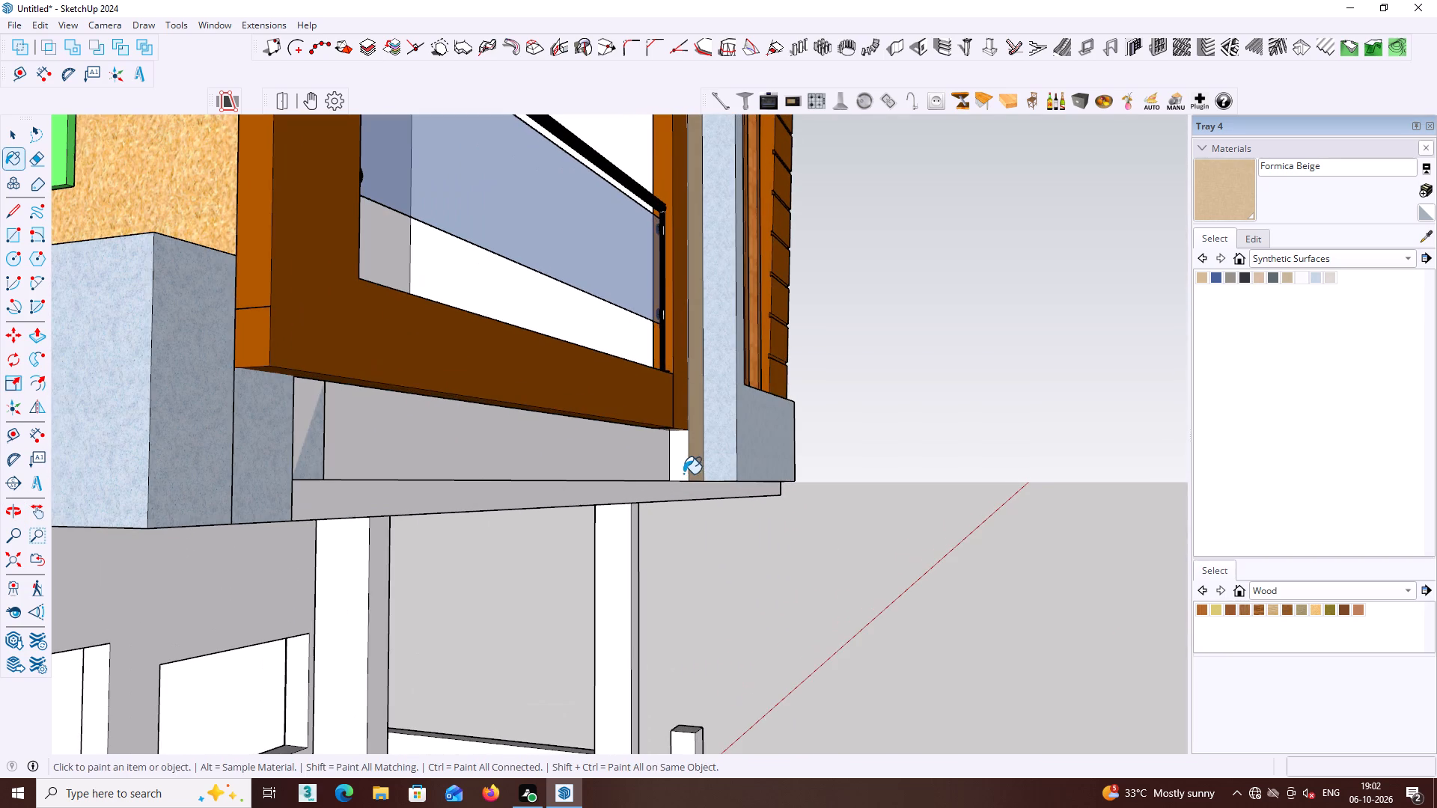
pyautogui.click(681, 465)
pyautogui.moveTo(689, 470); pyautogui.dragTo(673, 246, button='middle')
pyautogui.moveTo(724, 498); pyautogui.dragTo(728, 426, button='middle')
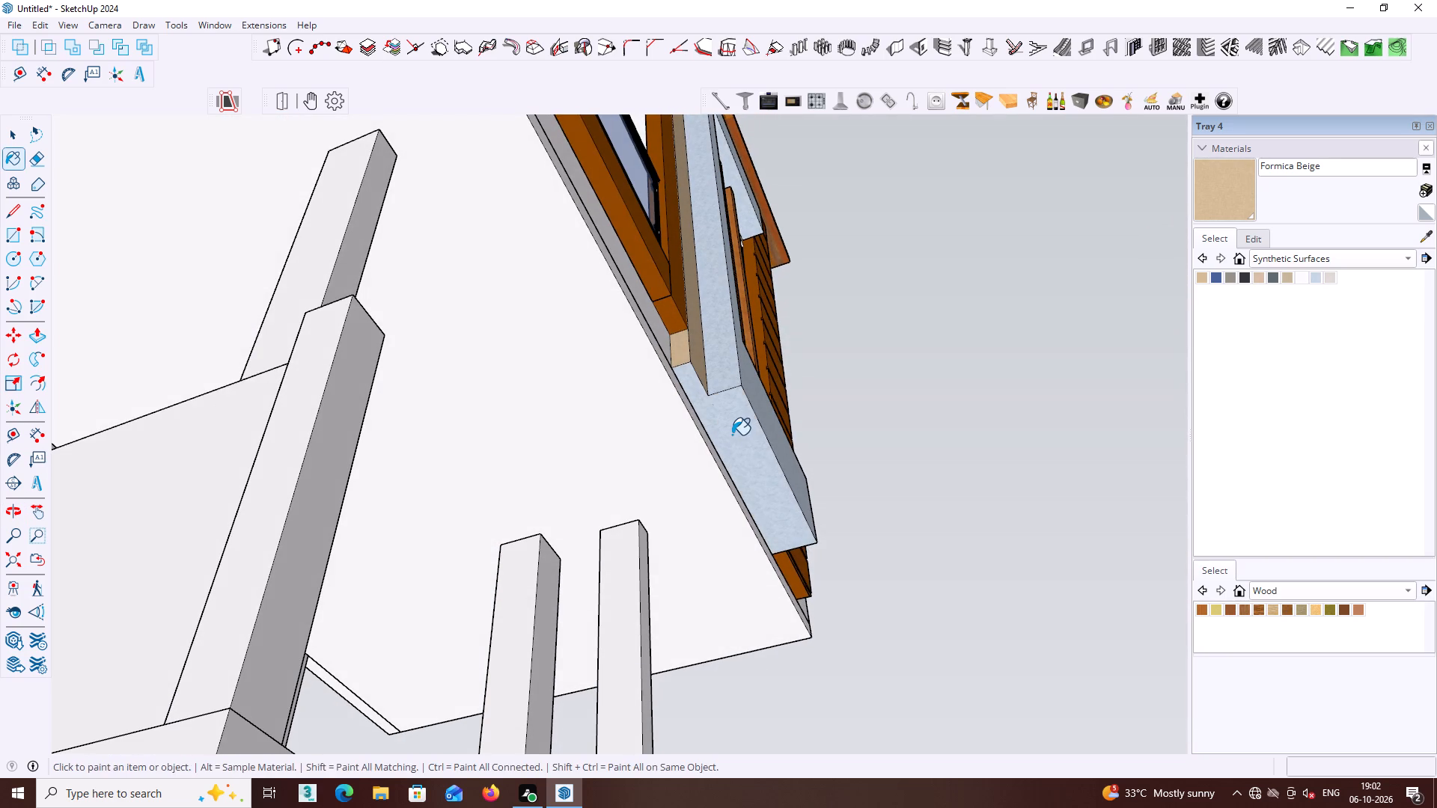
pyautogui.click(732, 435)
# Review the house from the side balcony, rear terraces and front to find exterior walls still without material.
pyautogui.scroll(-2, 732, 434)
pyautogui.moveTo(745, 475); pyautogui.dragTo(746, 679, button='middle')
pyautogui.scroll(-4, 766, 581)
pyautogui.moveTo(703, 554); pyautogui.dragTo(722, 578, button='middle')
pyautogui.scroll(-1, 704, 555)
pyautogui.moveTo(722, 578); pyautogui.dragTo(519, 646, button='middle')
pyautogui.scroll(-7, 529, 634)
pyautogui.moveTo(445, 626); pyautogui.dragTo(1177, 682, button='middle')
pyautogui.moveTo(774, 630); pyautogui.dragTo(647, 664, button='middle')
pyautogui.moveTo(711, 598); pyautogui.dragTo(647, 610, button='middle')
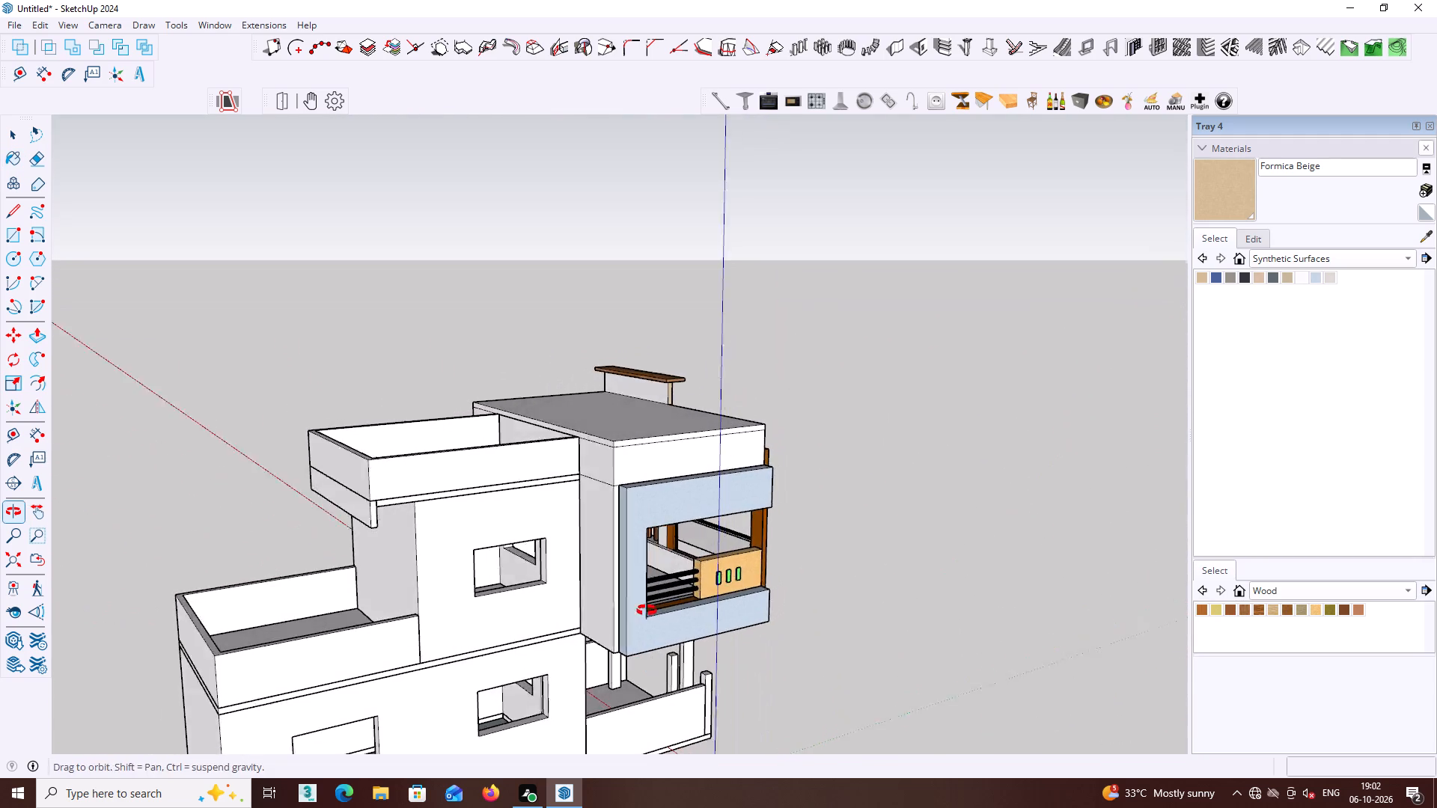
pyautogui.moveTo(647, 610); pyautogui.dragTo(630, 616, button='middle')
pyautogui.scroll(-2, 537, 572)
pyautogui.moveTo(562, 575); pyautogui.dragTo(598, 453, button='middle')
pyautogui.moveTo(550, 505); pyautogui.dragTo(370, 531, button='middle')
pyautogui.moveTo(431, 525); pyautogui.dragTo(166, 509, button='middle')
pyautogui.moveTo(460, 447); pyautogui.dragTo(247, 470, button='middle')
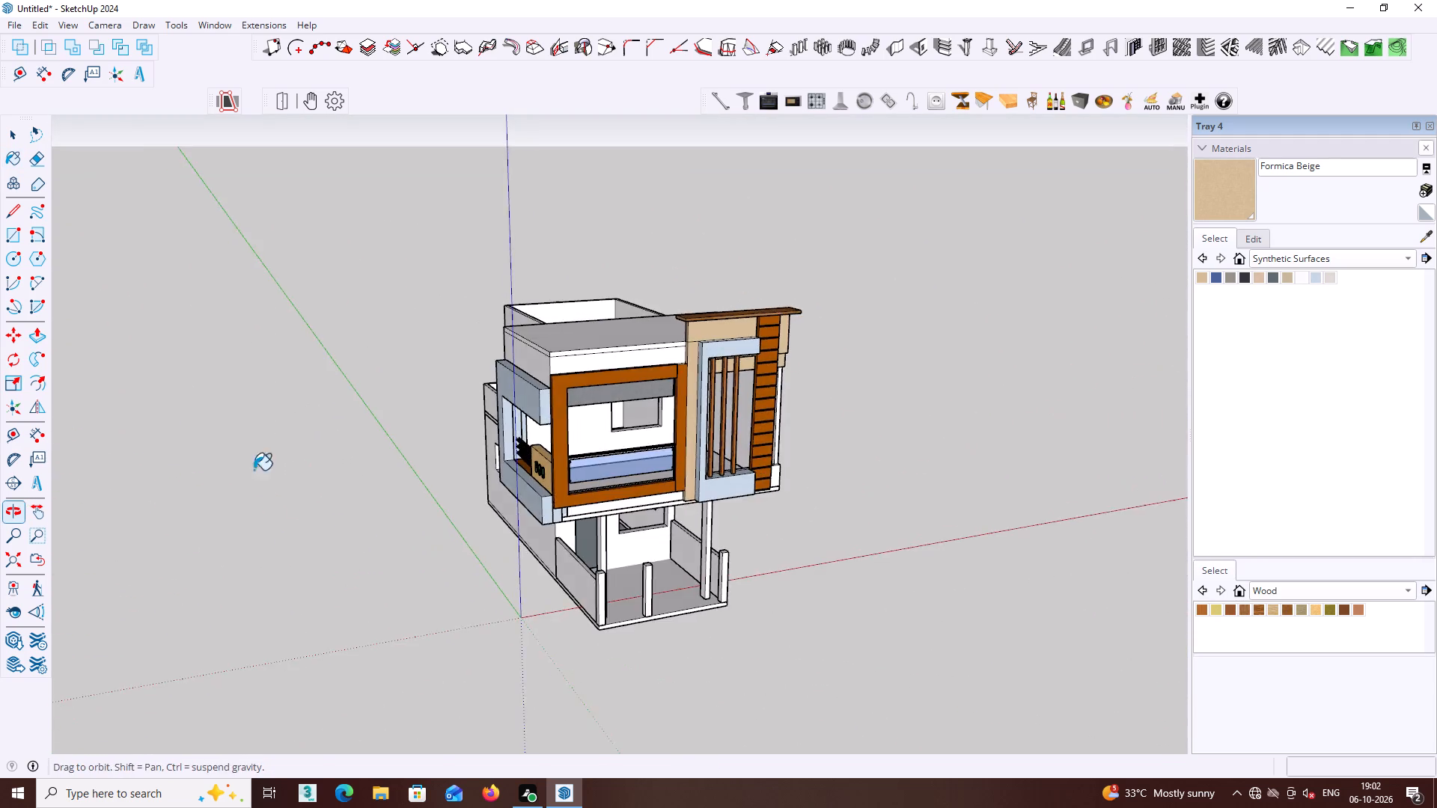
# Paint the two upper-floor side walls opposite the side balcony and the adjoining rear terrace parapet with Formica Beige.
pyautogui.moveTo(559, 439); pyautogui.dragTo(284, 462, button='middle')
pyautogui.moveTo(783, 374); pyautogui.dragTo(446, 415, button='middle')
pyautogui.moveTo(825, 404); pyautogui.dragTo(619, 411, button='middle')
pyautogui.middleClick(638, 411)
pyautogui.scroll(-4, 638, 411)
pyautogui.moveTo(690, 450); pyautogui.dragTo(691, 450, button='middle')
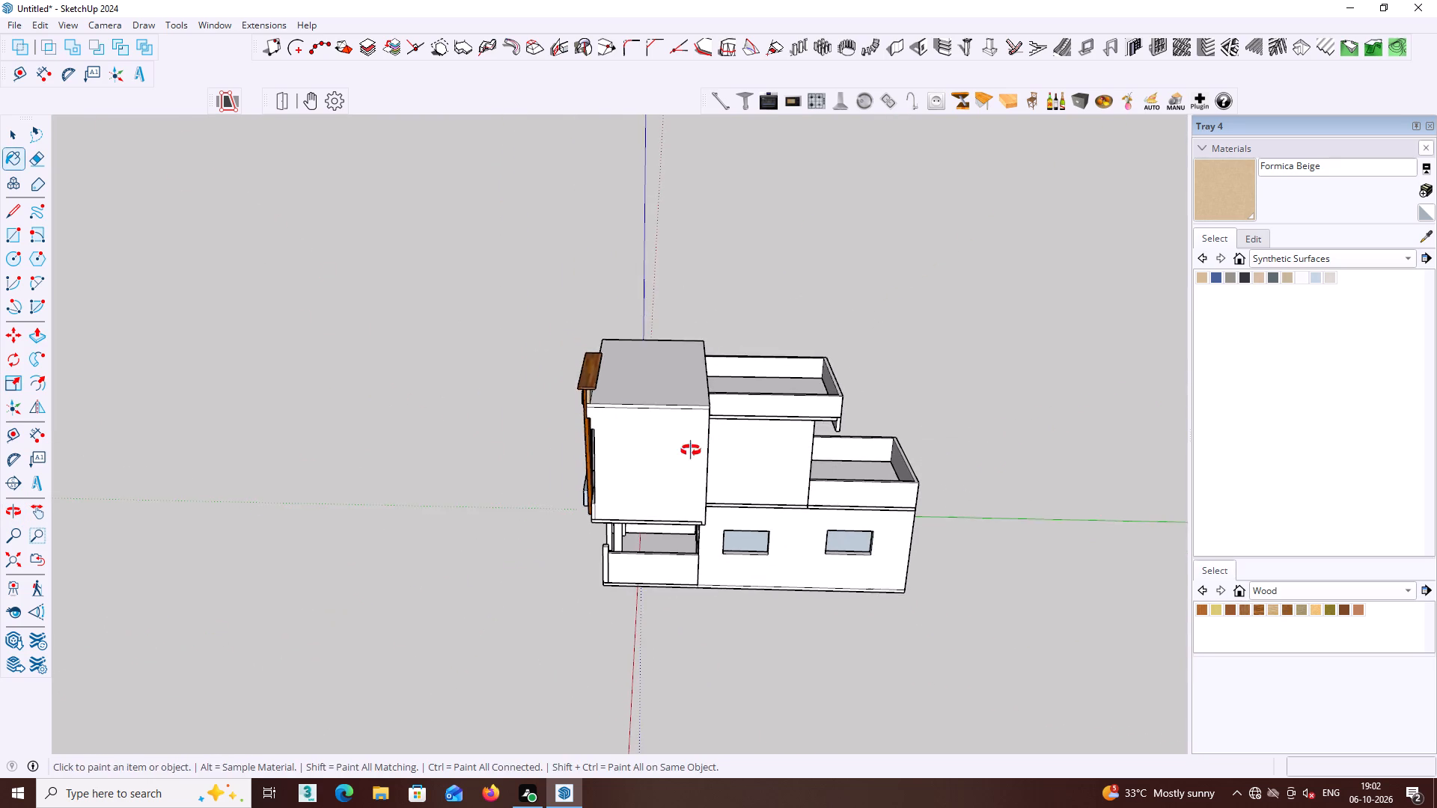
pyautogui.moveTo(691, 450); pyautogui.dragTo(735, 340, button='middle')
pyautogui.scroll(4, 713, 423)
pyautogui.moveTo(682, 440); pyautogui.dragTo(678, 456, button='middle')
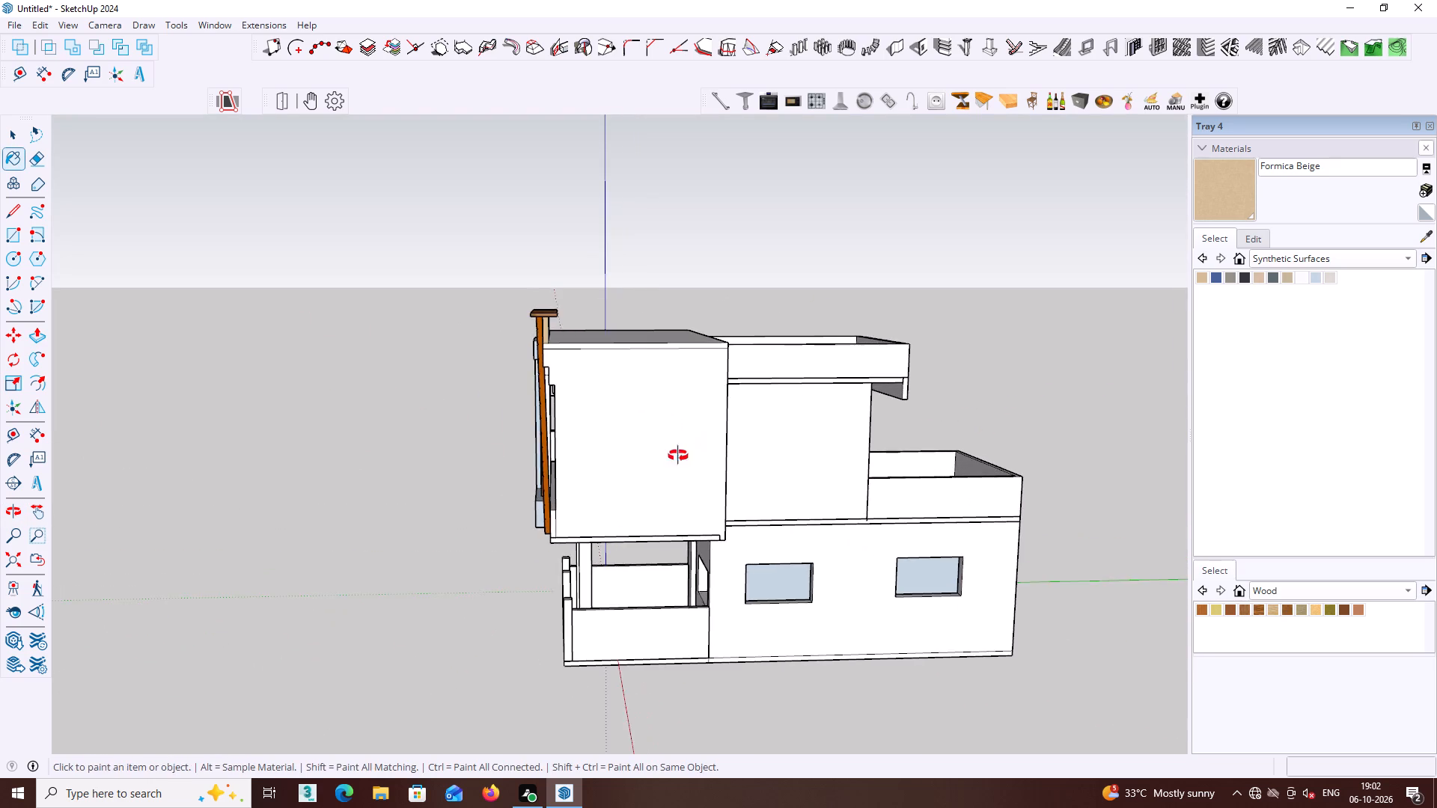
pyautogui.moveTo(678, 456); pyautogui.dragTo(661, 569, button='middle')
pyautogui.click(706, 494)
pyautogui.click(797, 456)
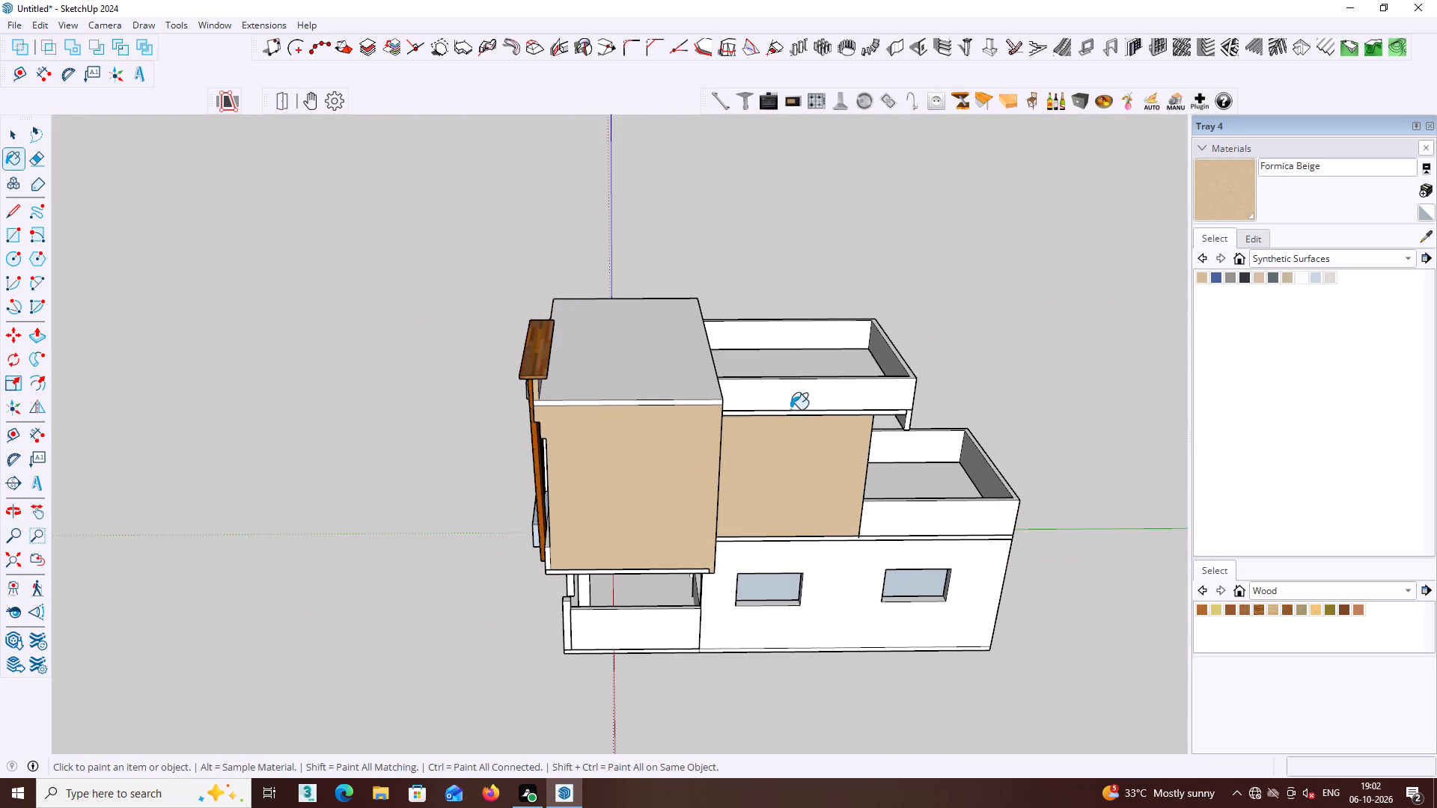
pyautogui.moveTo(813, 404); pyautogui.dragTo(760, 331, button='middle')
pyautogui.moveTo(810, 536); pyautogui.dragTo(783, 438, button='middle')
pyautogui.click(955, 504)
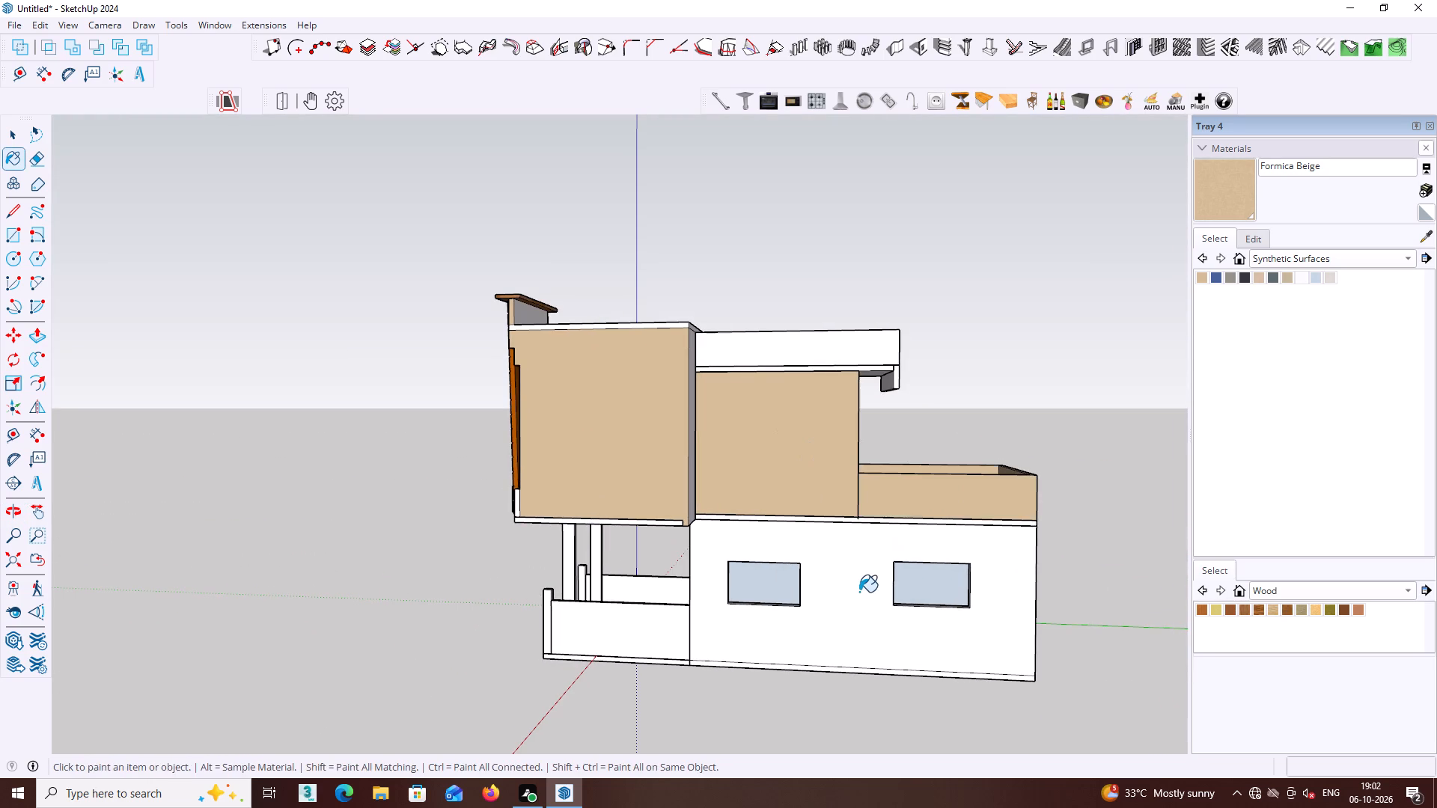
# Paint the ground-floor side wall around the two windows with Formica Beige.
pyautogui.click(859, 592)
pyautogui.hotkey('ctrl', 'z')
pyautogui.click(840, 566)
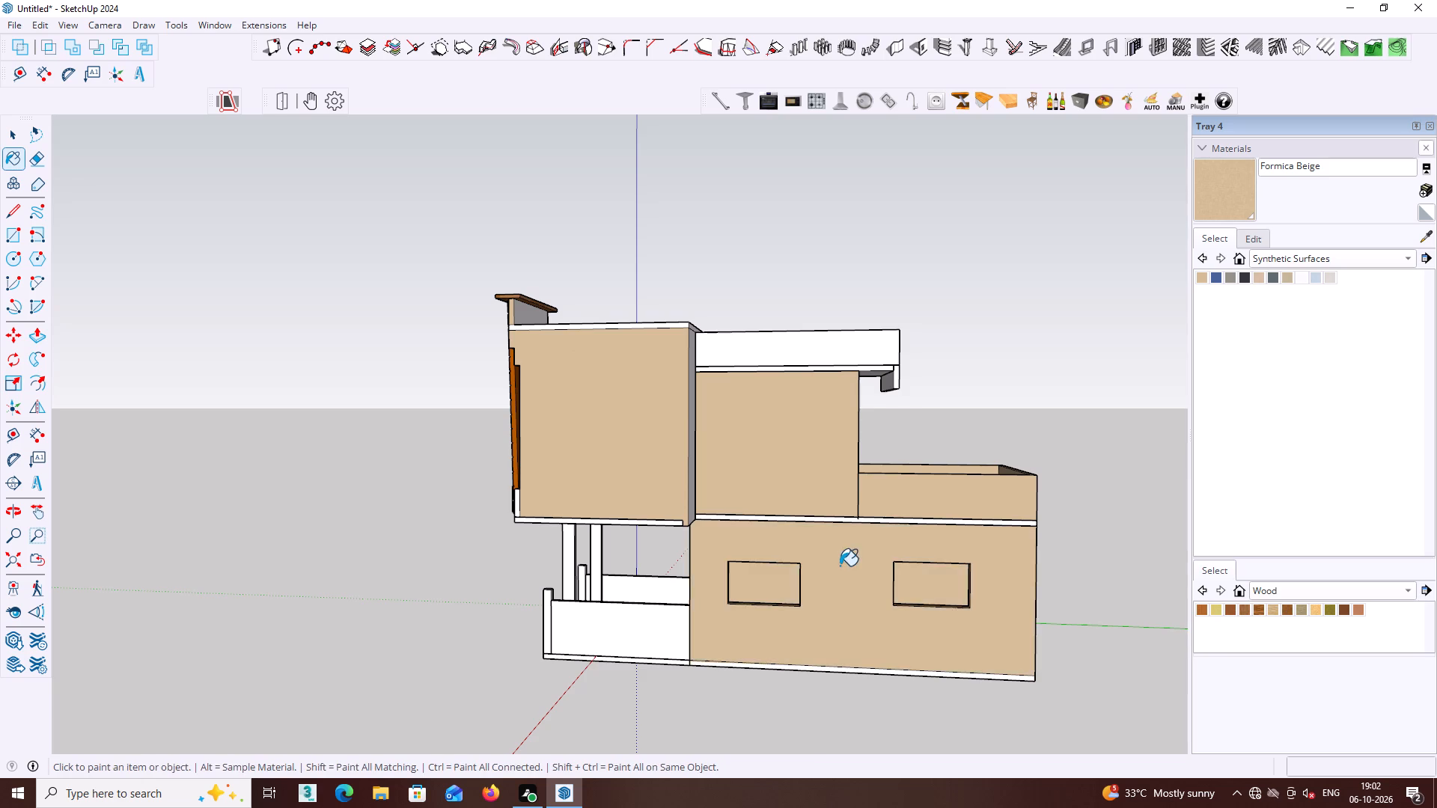
# Paint the low porch walls on both sides of the ground-floor entrance with Formica Beige.
pyautogui.moveTo(840, 566); pyautogui.dragTo(969, 548, button='middle')
pyautogui.click(644, 637)
pyautogui.moveTo(645, 637); pyautogui.dragTo(1071, 661, button='middle')
pyautogui.moveTo(811, 619); pyautogui.dragTo(1099, 729, button='middle')
pyautogui.moveTo(634, 646); pyautogui.dragTo(882, 596, button='middle')
pyautogui.click(538, 621)
# Examine the painted walls around both sides and the front of the house for remaining unpainted faces.
pyautogui.moveTo(580, 617); pyautogui.dragTo(492, 577, button='middle')
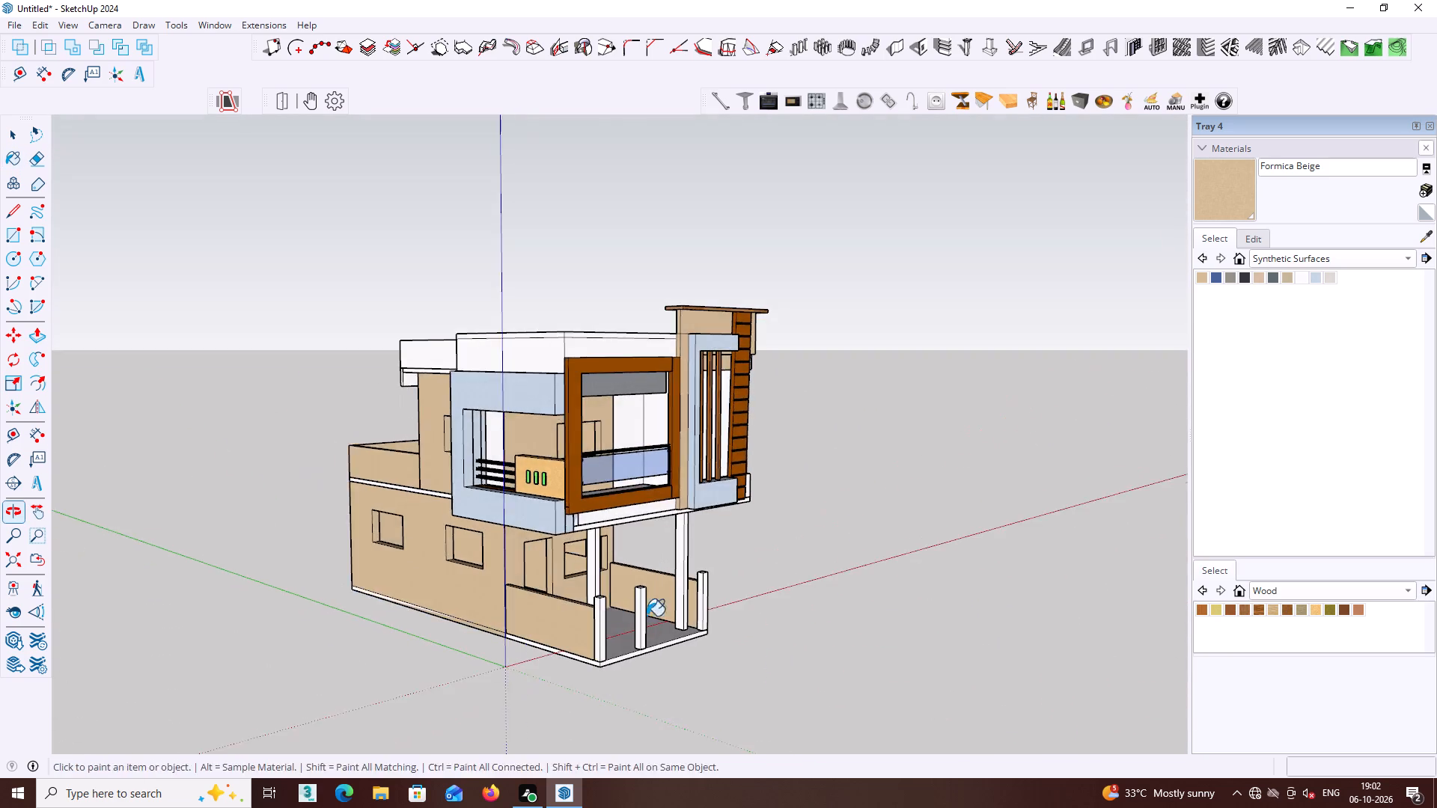
pyautogui.moveTo(647, 616); pyautogui.dragTo(586, 581, button='middle')
pyautogui.scroll(2, 593, 591)
pyautogui.moveTo(590, 590); pyautogui.dragTo(725, 582, button='middle')
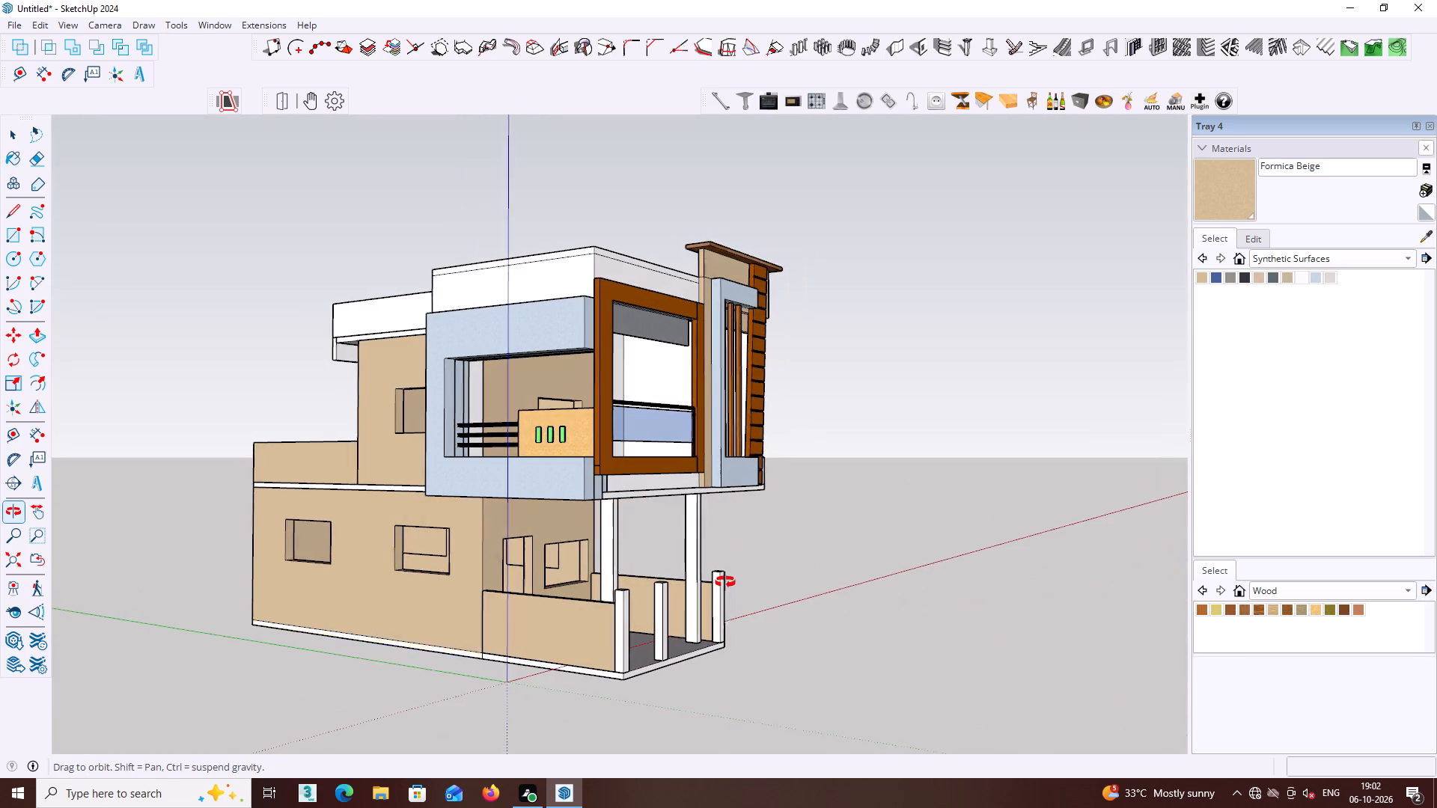
pyautogui.moveTo(725, 582); pyautogui.dragTo(726, 582, button='middle')
pyautogui.moveTo(712, 586); pyautogui.dragTo(945, 595, button='middle')
pyautogui.moveTo(852, 597); pyautogui.dragTo(1141, 665, button='middle')
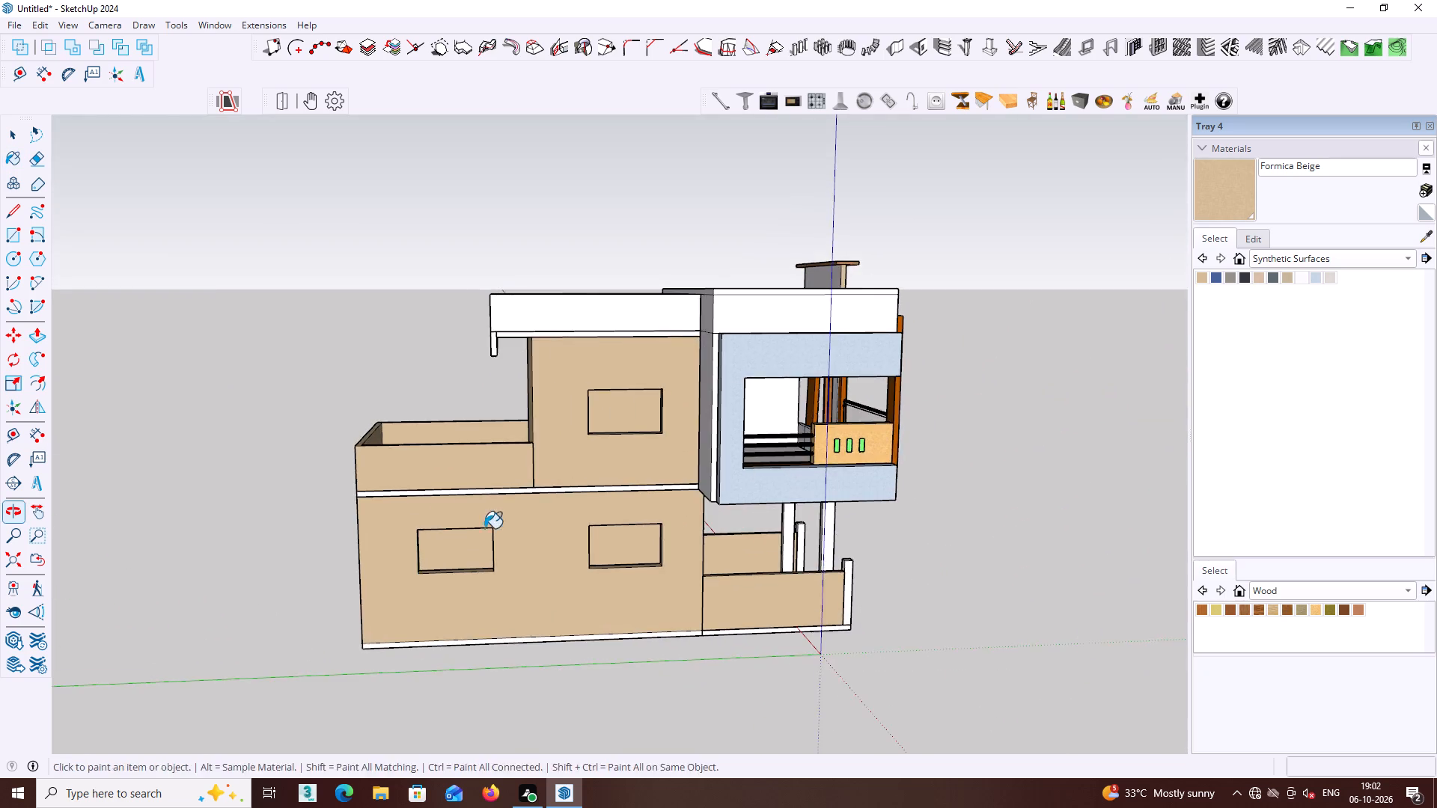
pyautogui.moveTo(435, 515); pyautogui.dragTo(909, 619, button='middle')
pyautogui.moveTo(710, 525); pyautogui.dragTo(127, 447, button='middle')
pyautogui.moveTo(714, 417); pyautogui.dragTo(37, 474, button='middle')
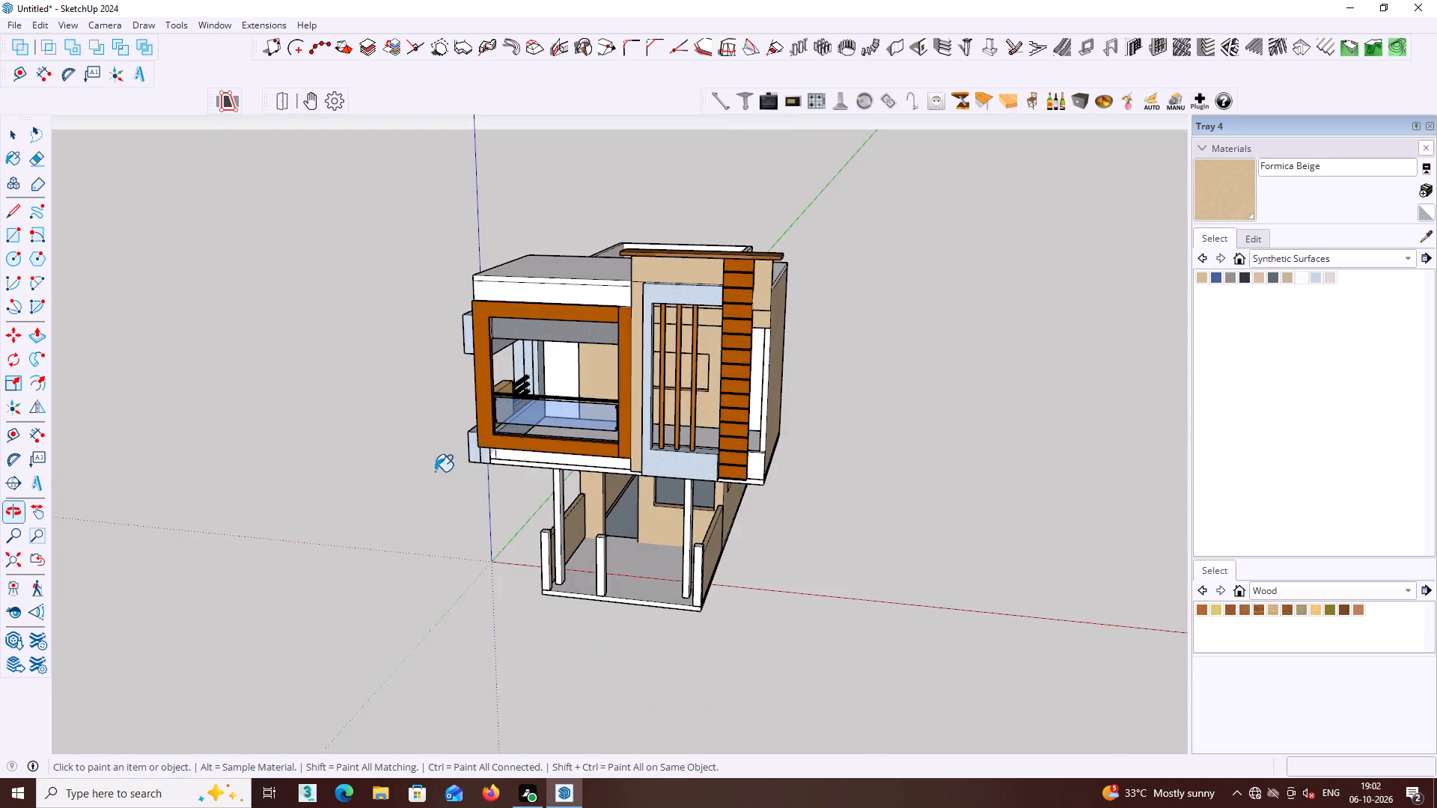
pyautogui.moveTo(573, 456); pyautogui.dragTo(553, 411, button='middle')
pyautogui.scroll(-2, 797, 424)
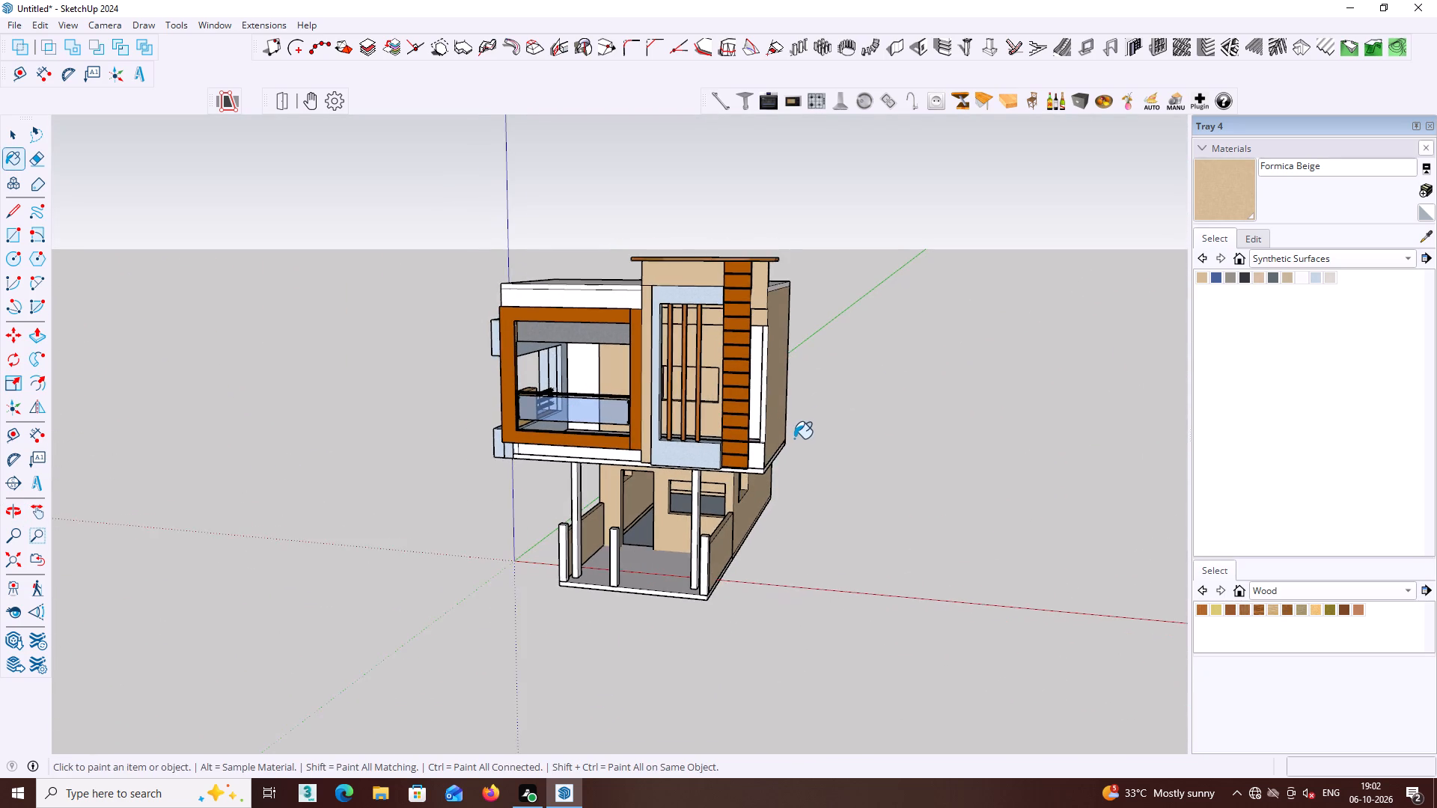
pyautogui.moveTo(797, 452); pyautogui.dragTo(736, 424, button='middle')
pyautogui.moveTo(783, 443); pyautogui.dragTo(729, 469, button='middle')
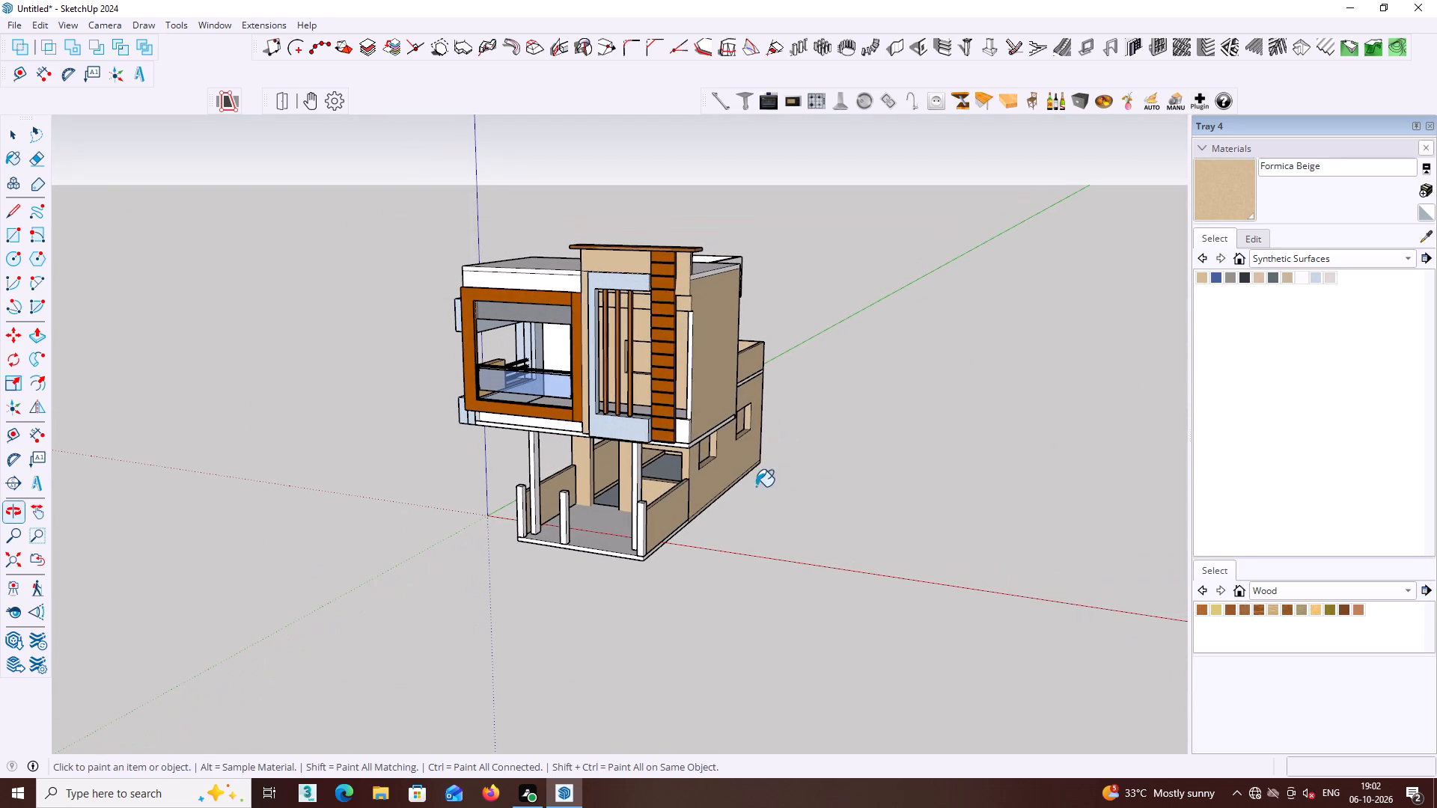
pyautogui.moveTo(719, 391); pyautogui.dragTo(763, 469, button='middle')
pyautogui.scroll(5, 766, 428)
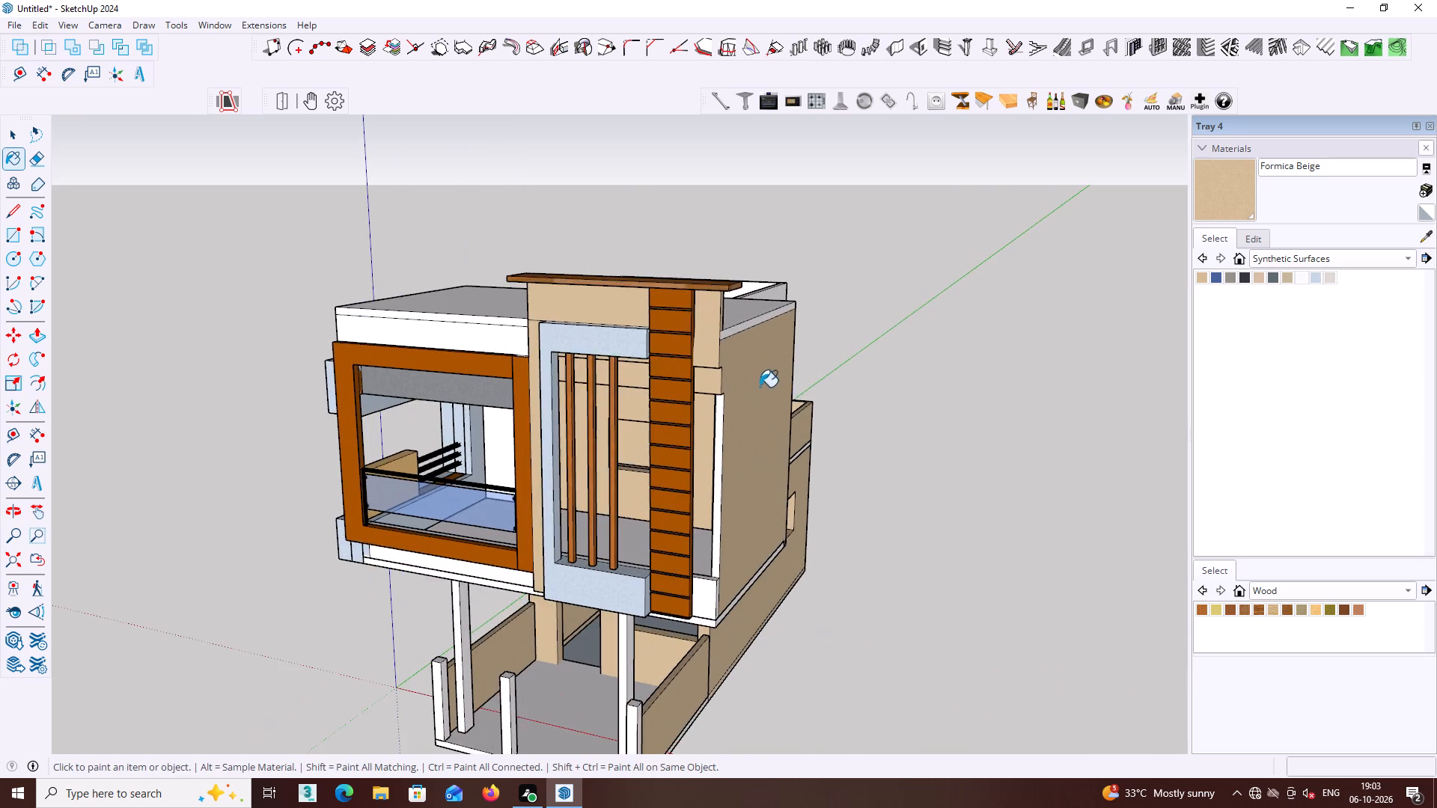
pyautogui.moveTo(758, 398); pyautogui.dragTo(765, 441, button='middle')
pyautogui.moveTo(797, 462); pyautogui.dragTo(995, 496, button='middle')
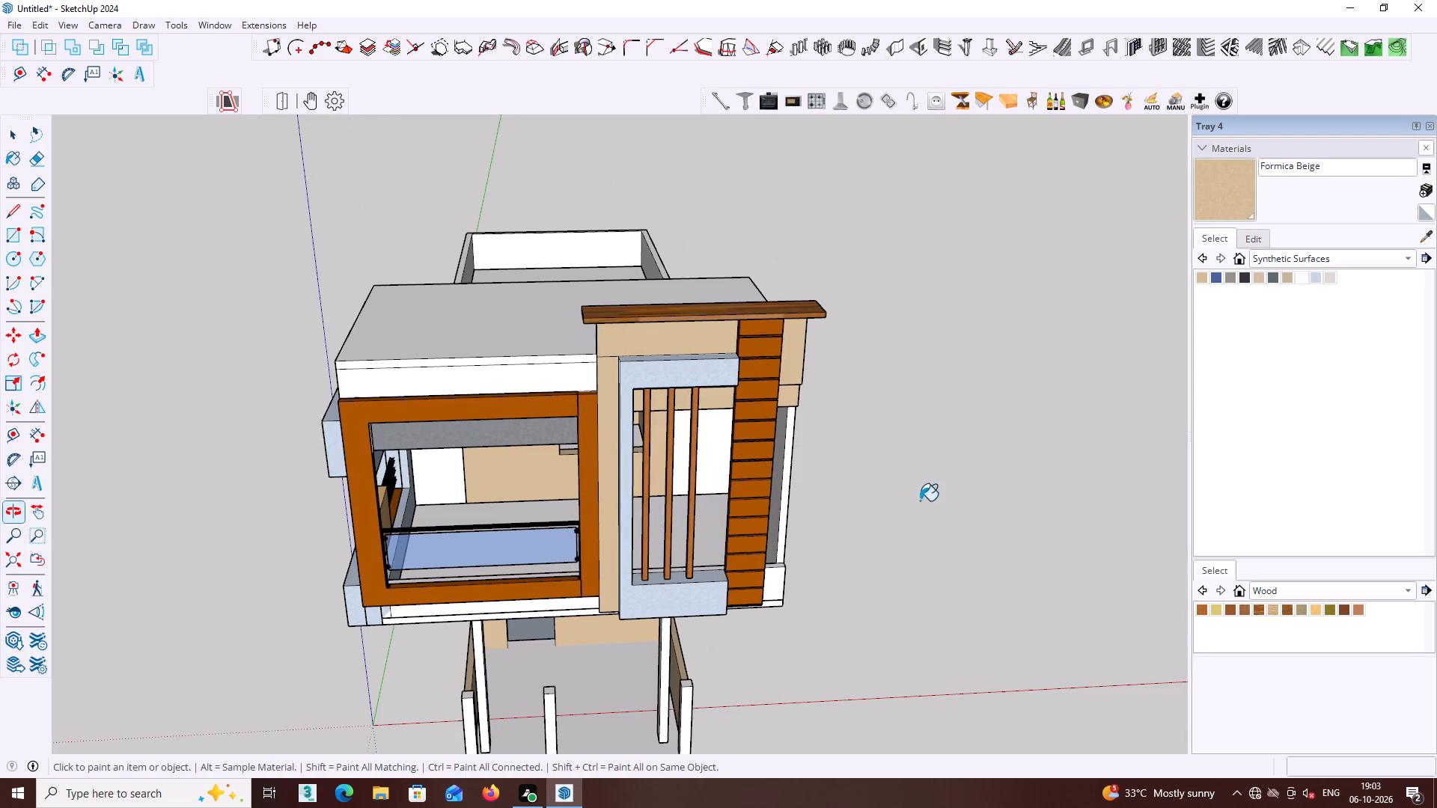
pyautogui.moveTo(913, 499); pyautogui.dragTo(523, 495, button='middle')
# Paint the narrow white front edge of the upper side wall beside the wooden slatted column with Formica Beige.
pyautogui.scroll(1, 634, 507)
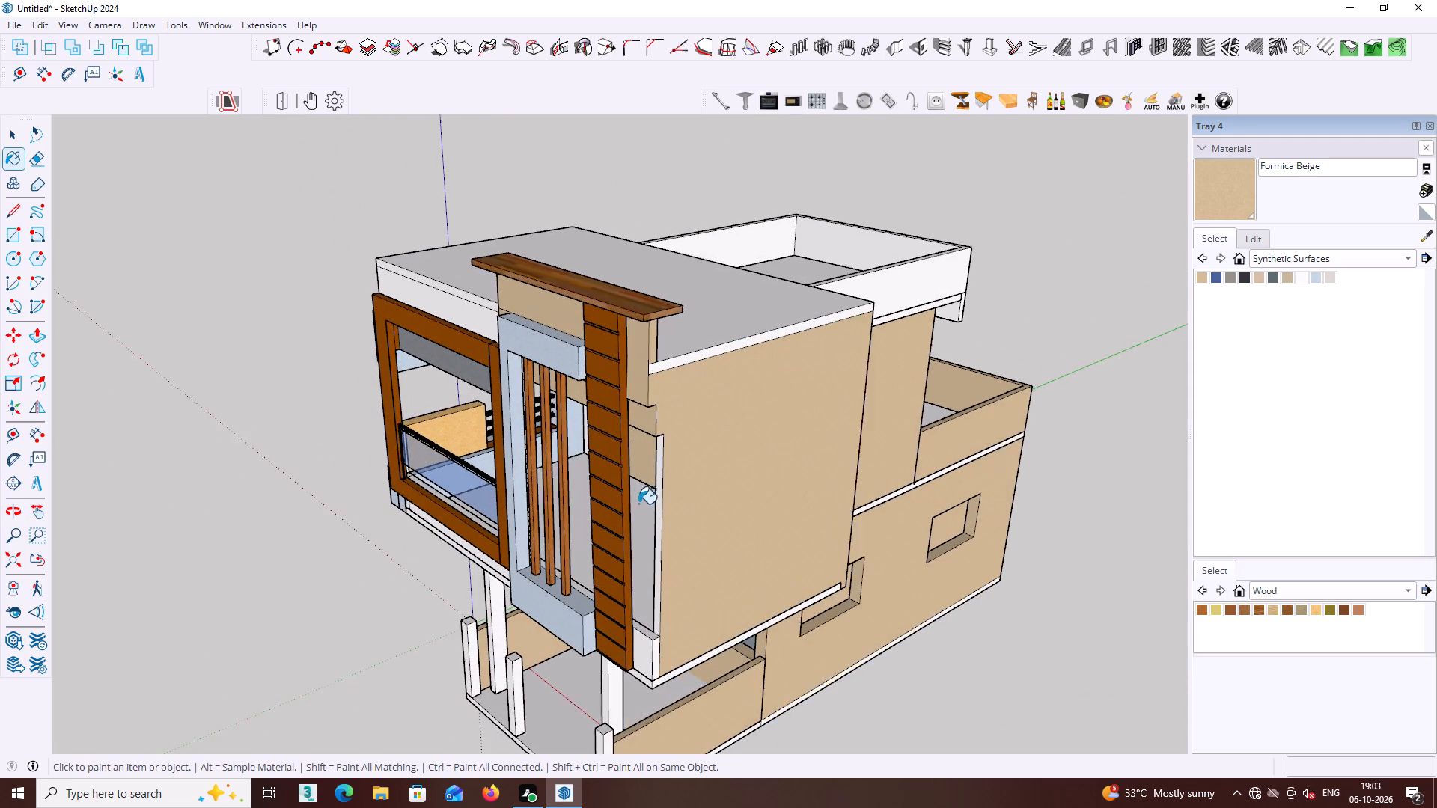
pyautogui.scroll(2, 638, 504)
pyautogui.moveTo(665, 548); pyautogui.dragTo(806, 355, button='middle')
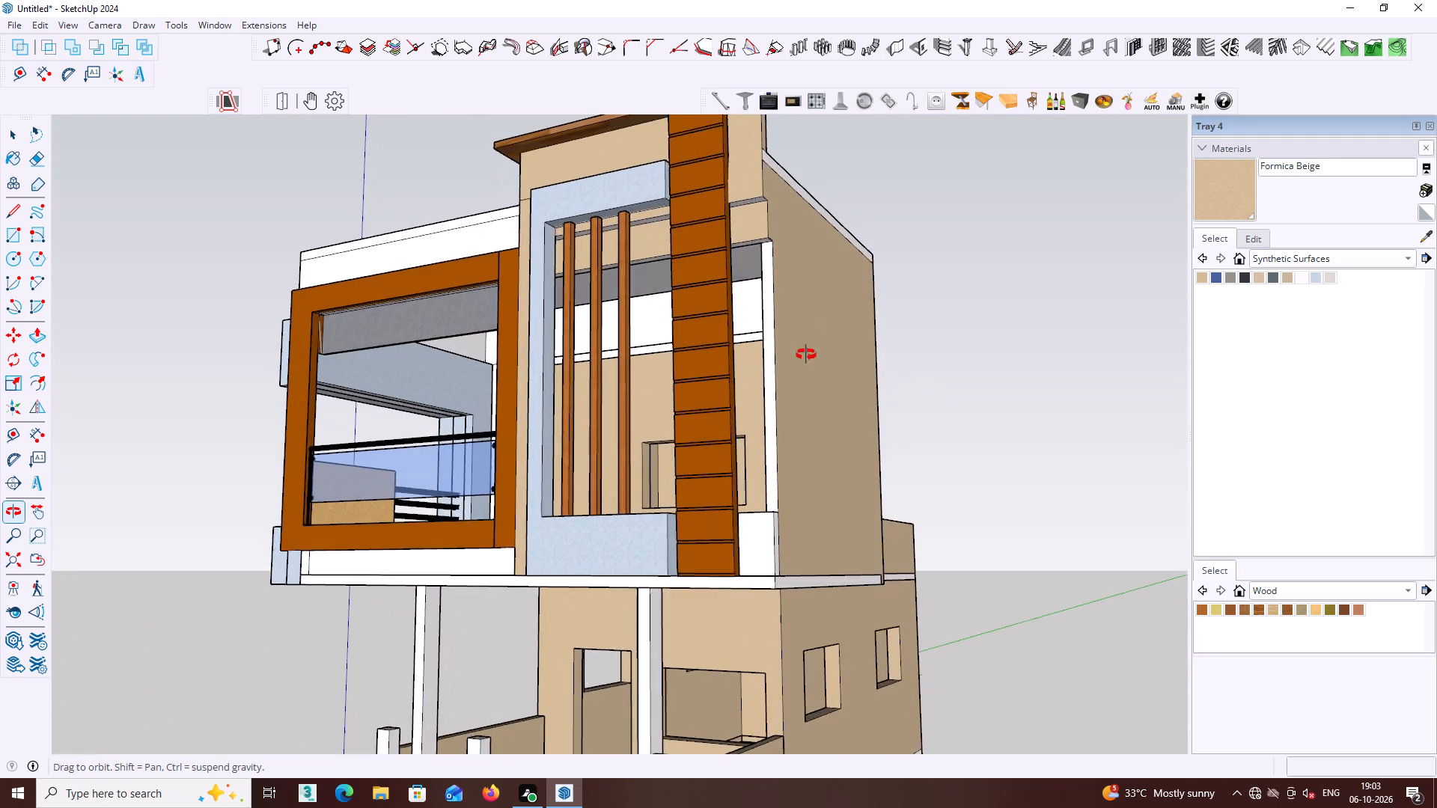
pyautogui.moveTo(806, 355); pyautogui.dragTo(719, 497, button='middle')
pyautogui.scroll(4, 685, 537)
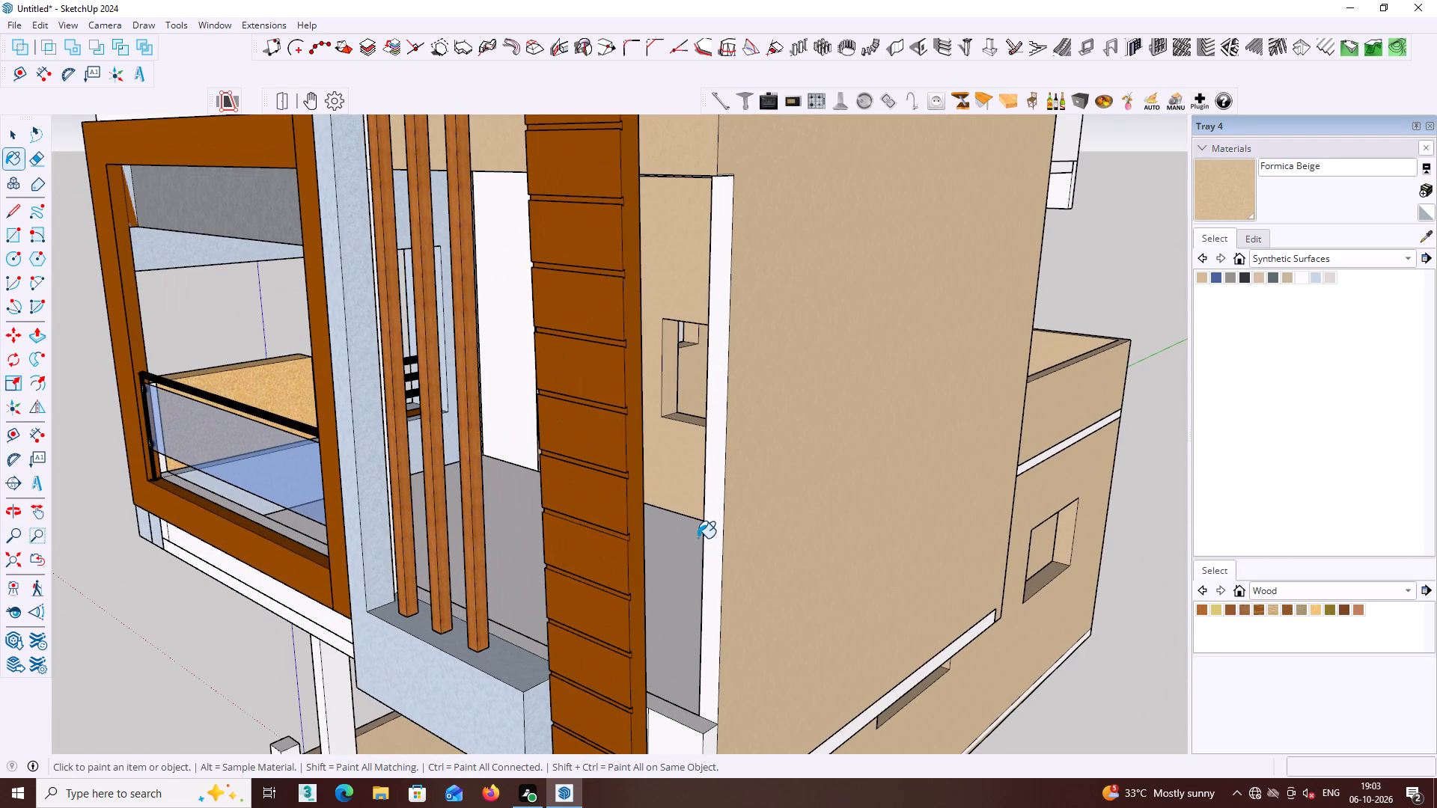
pyautogui.scroll(-4, 702, 547)
pyautogui.scroll(1, 704, 538)
pyautogui.moveTo(704, 536); pyautogui.dragTo(759, 444, button='middle')
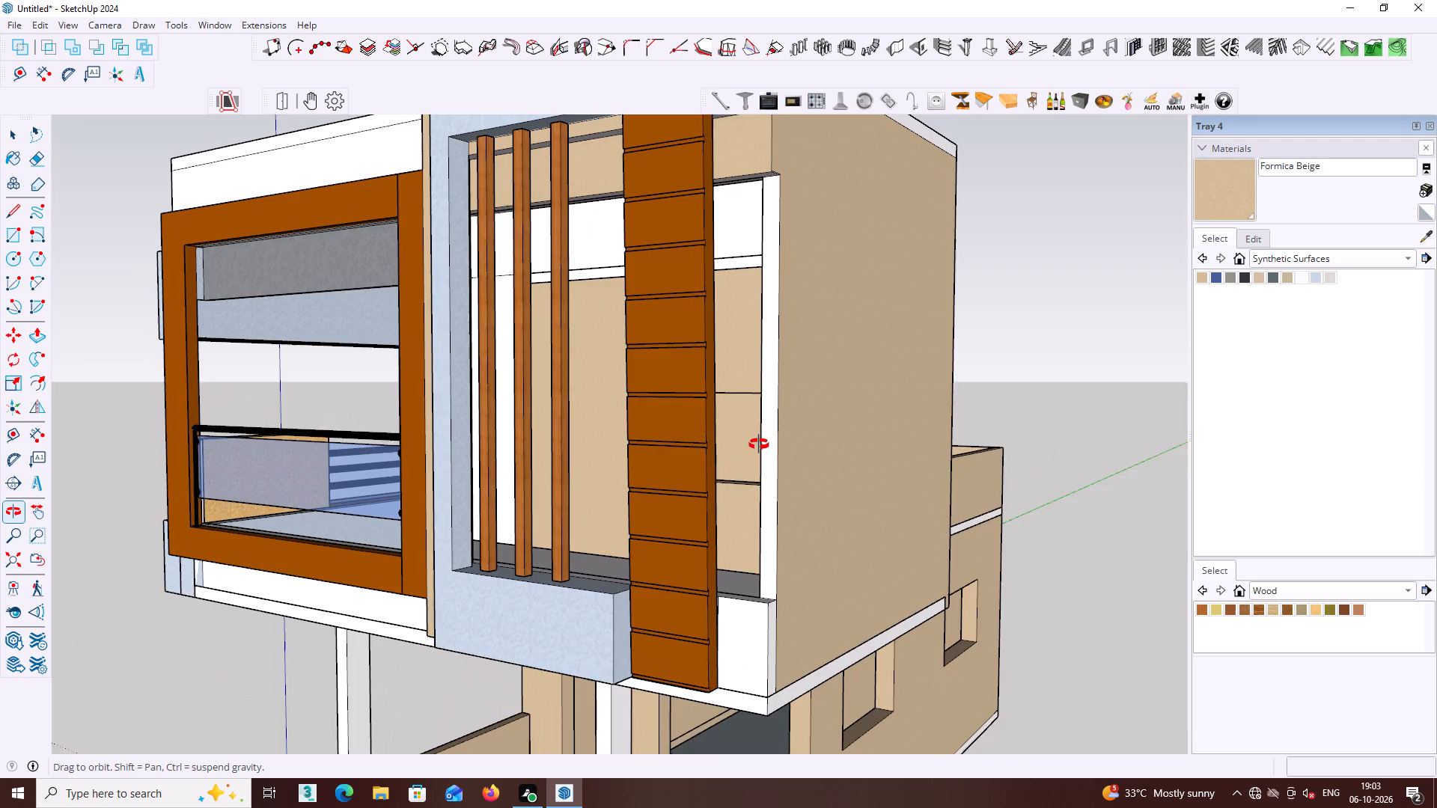
pyautogui.moveTo(759, 444); pyautogui.dragTo(759, 434, button='middle')
pyautogui.keyDown('shift'); pyautogui.moveTo(766, 459); pyautogui.dragTo(704, 640, button='middle'); pyautogui.keyUp('shift')
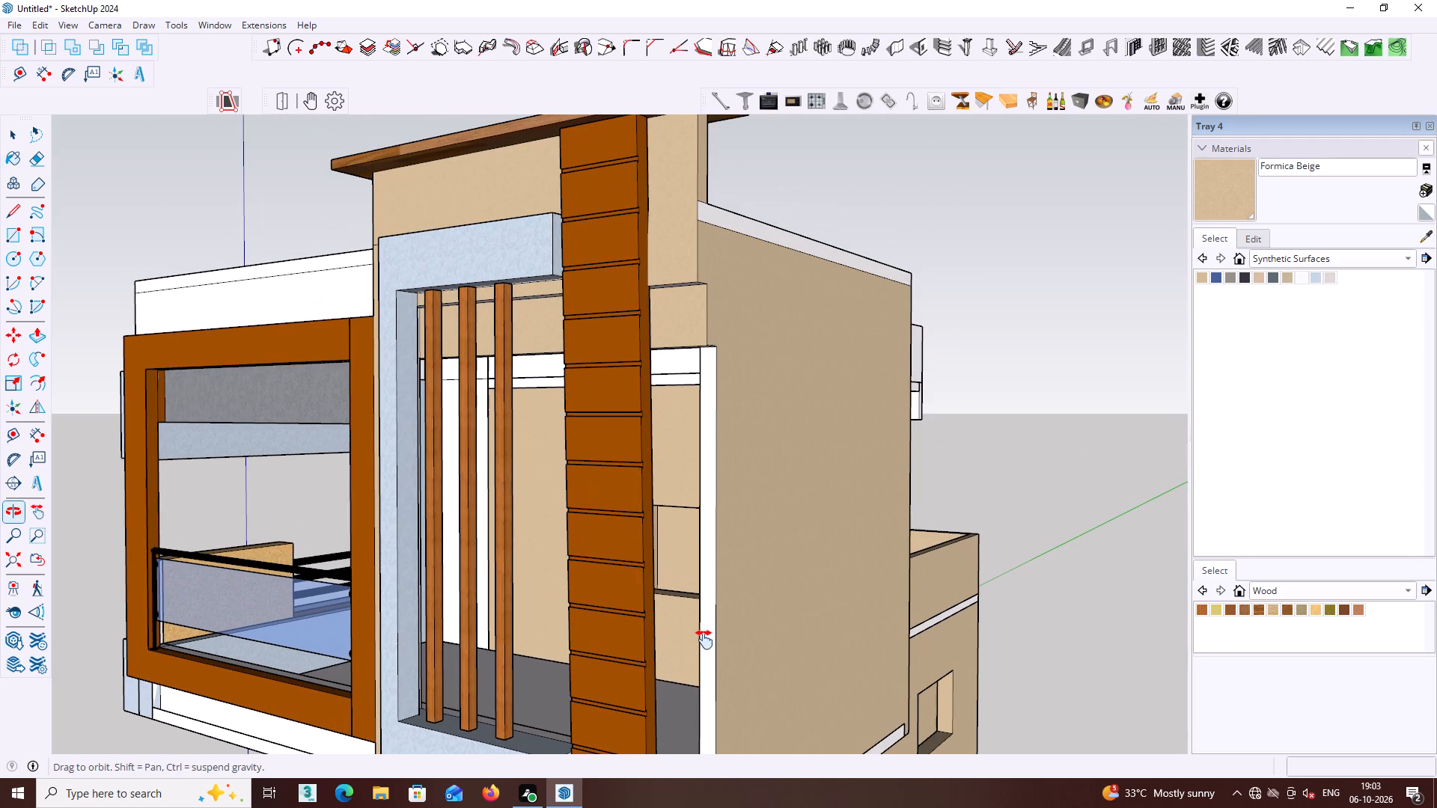
pyautogui.keyDown('shift'); pyautogui.moveTo(704, 640); pyautogui.dragTo(702, 511, button='middle'); pyautogui.keyUp('shift')
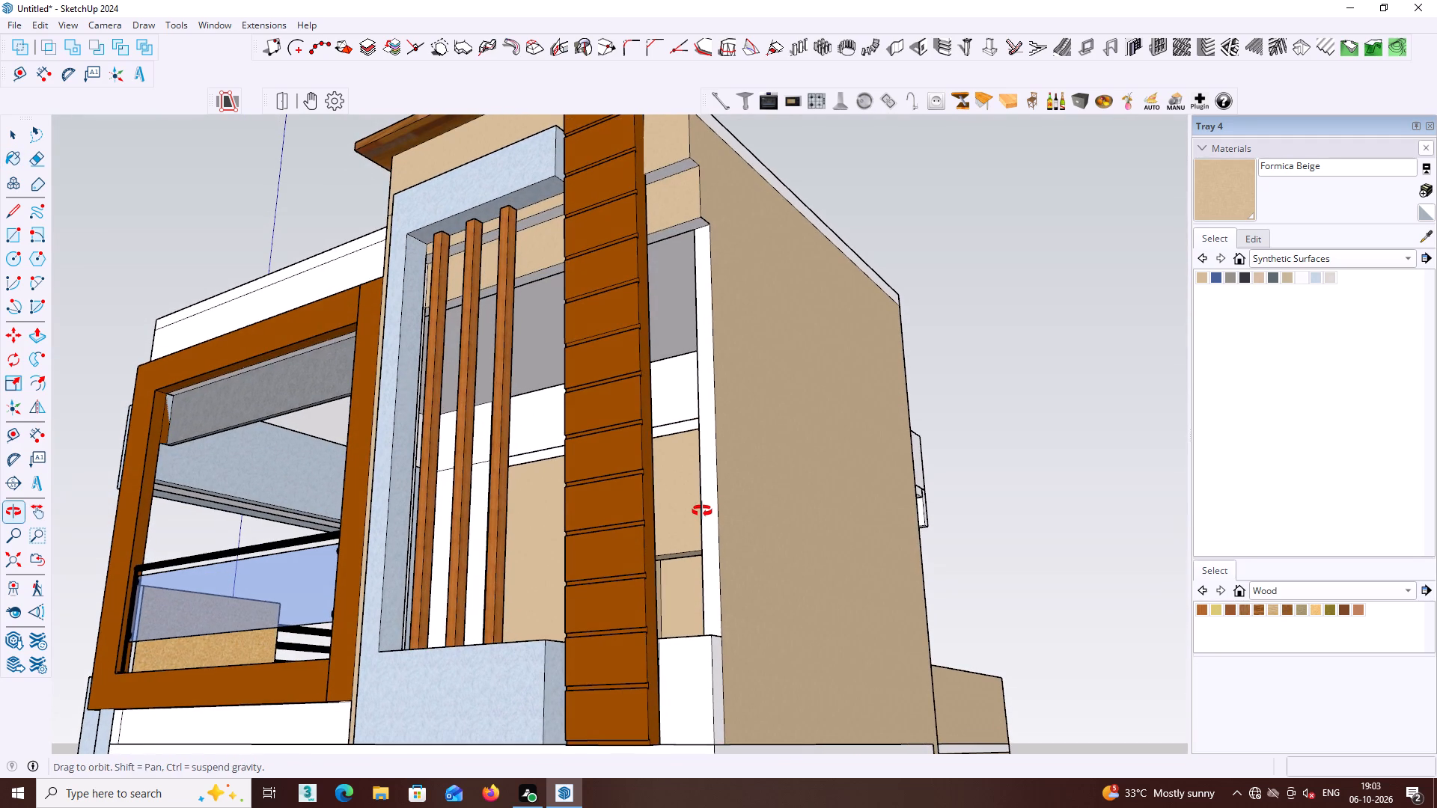
pyautogui.keyDown('shift'); pyautogui.moveTo(702, 511); pyautogui.dragTo(729, 545, button='middle'); pyautogui.keyUp('shift')
pyautogui.click(736, 545)
# Pull the side wall's narrow front edge face forward 4 1/2" with Push/Pull, flush with the tower band above.
pyautogui.scroll(-1, 736, 545)
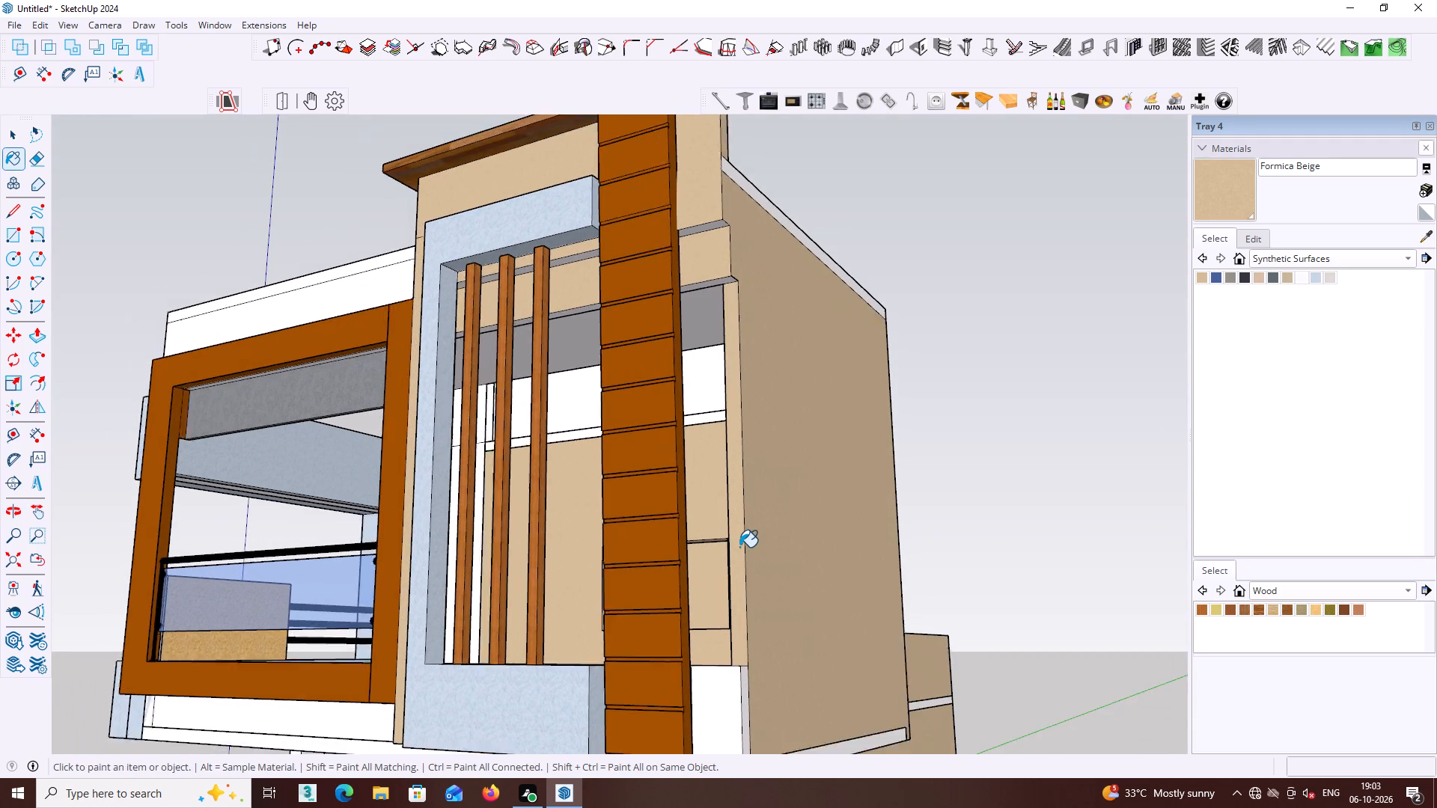
pyautogui.scroll(-3, 739, 547)
pyautogui.moveTo(739, 550); pyautogui.dragTo(695, 598, button='middle')
pyautogui.press('space')
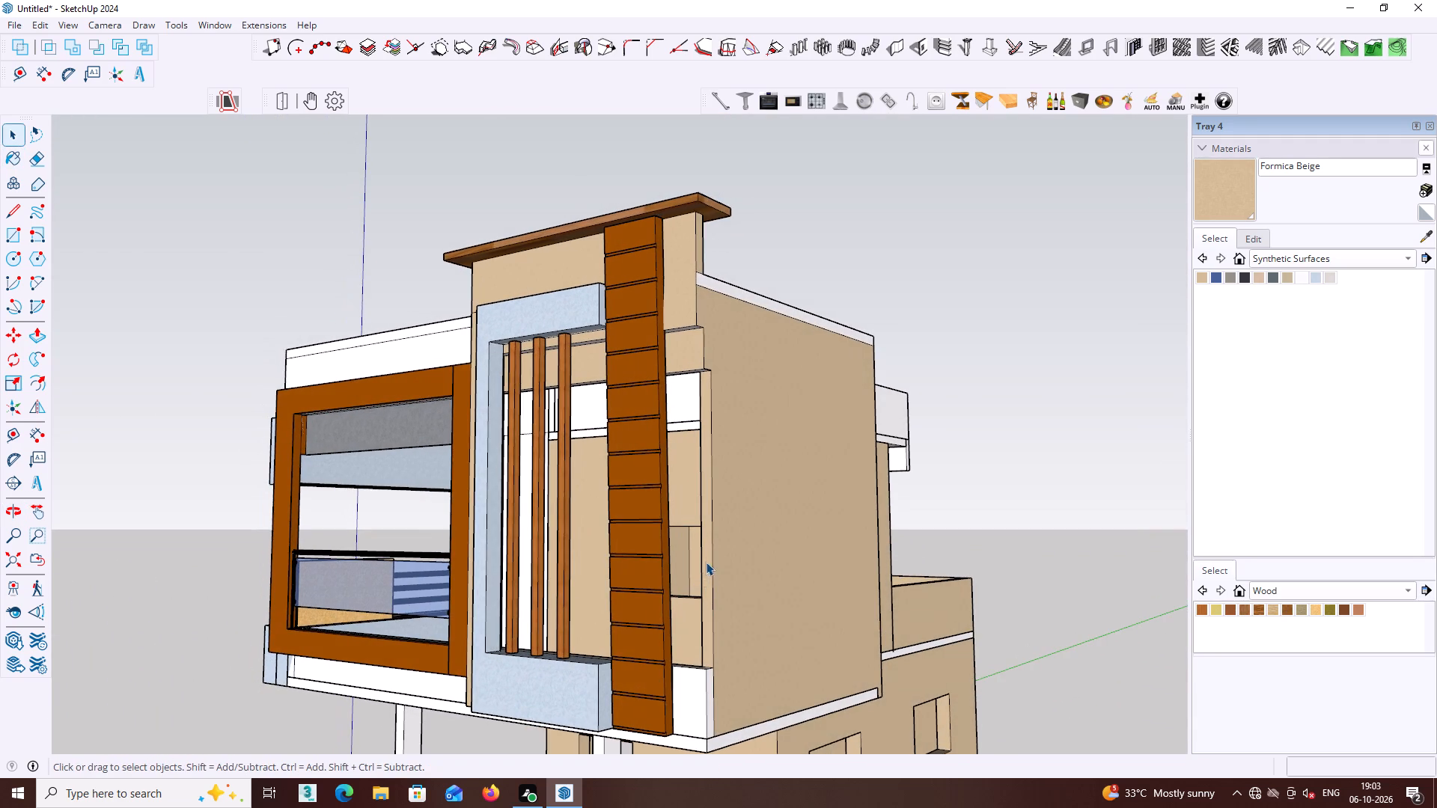
pyautogui.scroll(4, 706, 549)
pyautogui.doubleClick(706, 552)
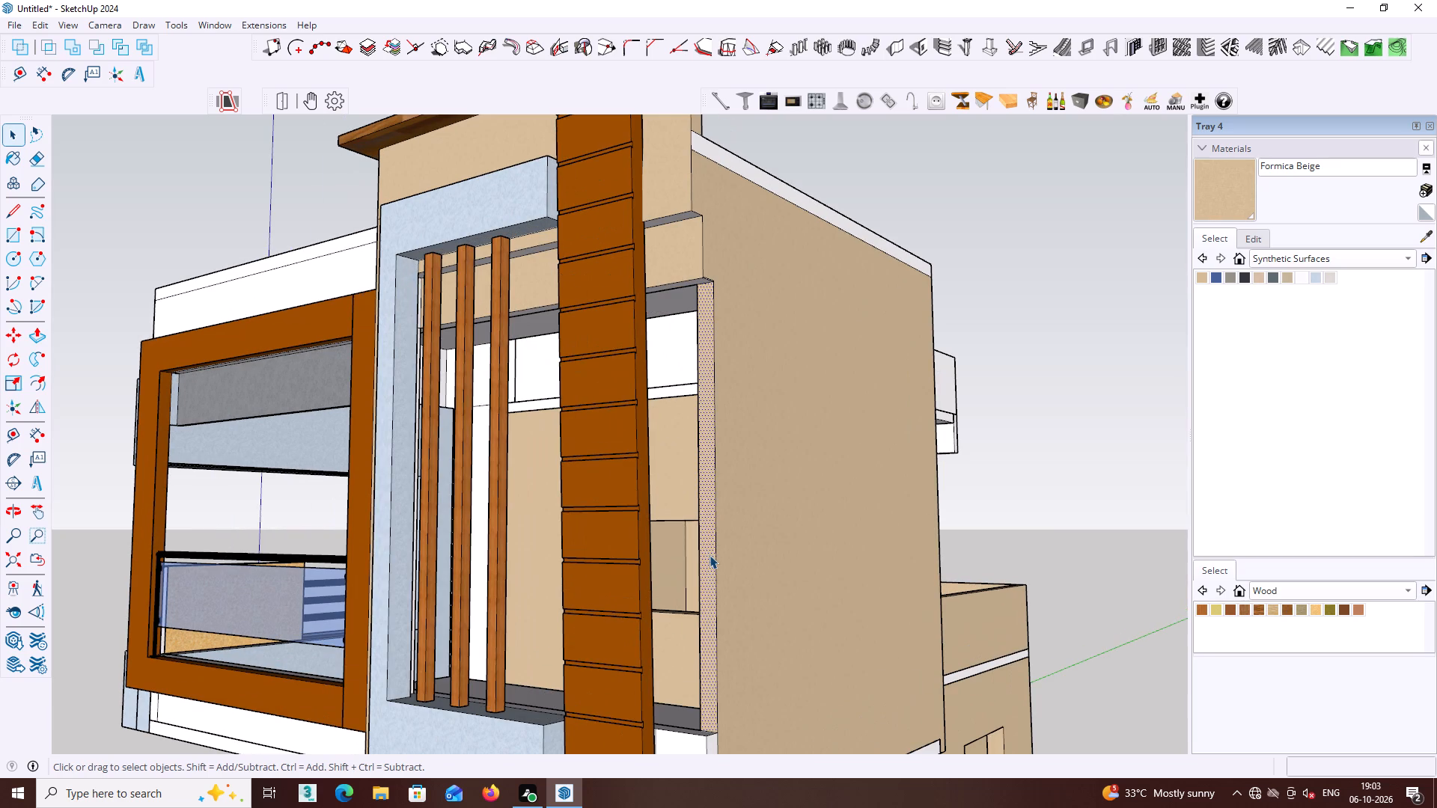
pyautogui.press('p')
pyautogui.click(710, 555)
pyautogui.click(702, 277)
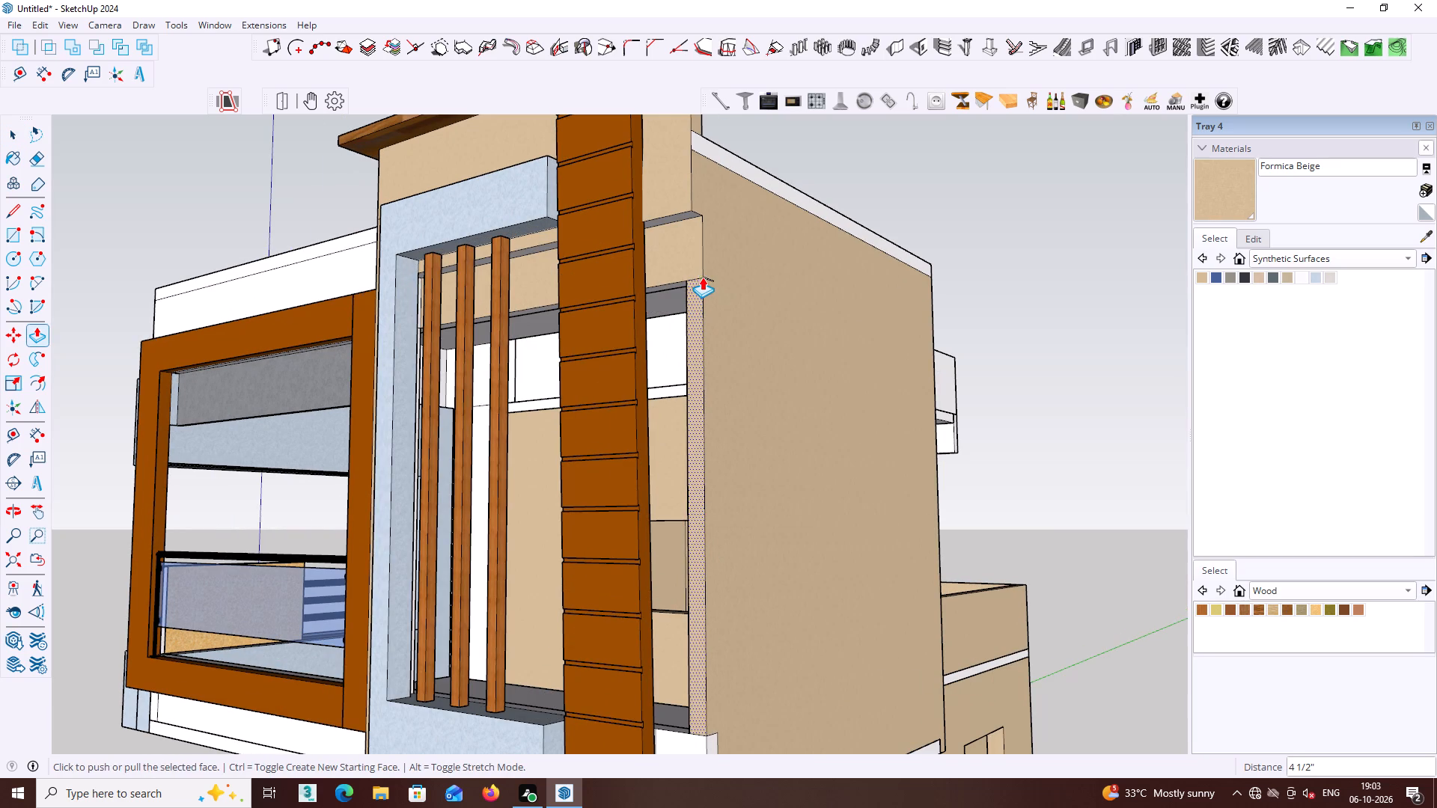
pyautogui.press('space')
pyautogui.click(1047, 411)
# Delete the short leftover edge on the upper side wall at the lower corner of the tower band.
pyautogui.moveTo(740, 366); pyautogui.dragTo(690, 504, button='middle')
pyautogui.scroll(4, 655, 429)
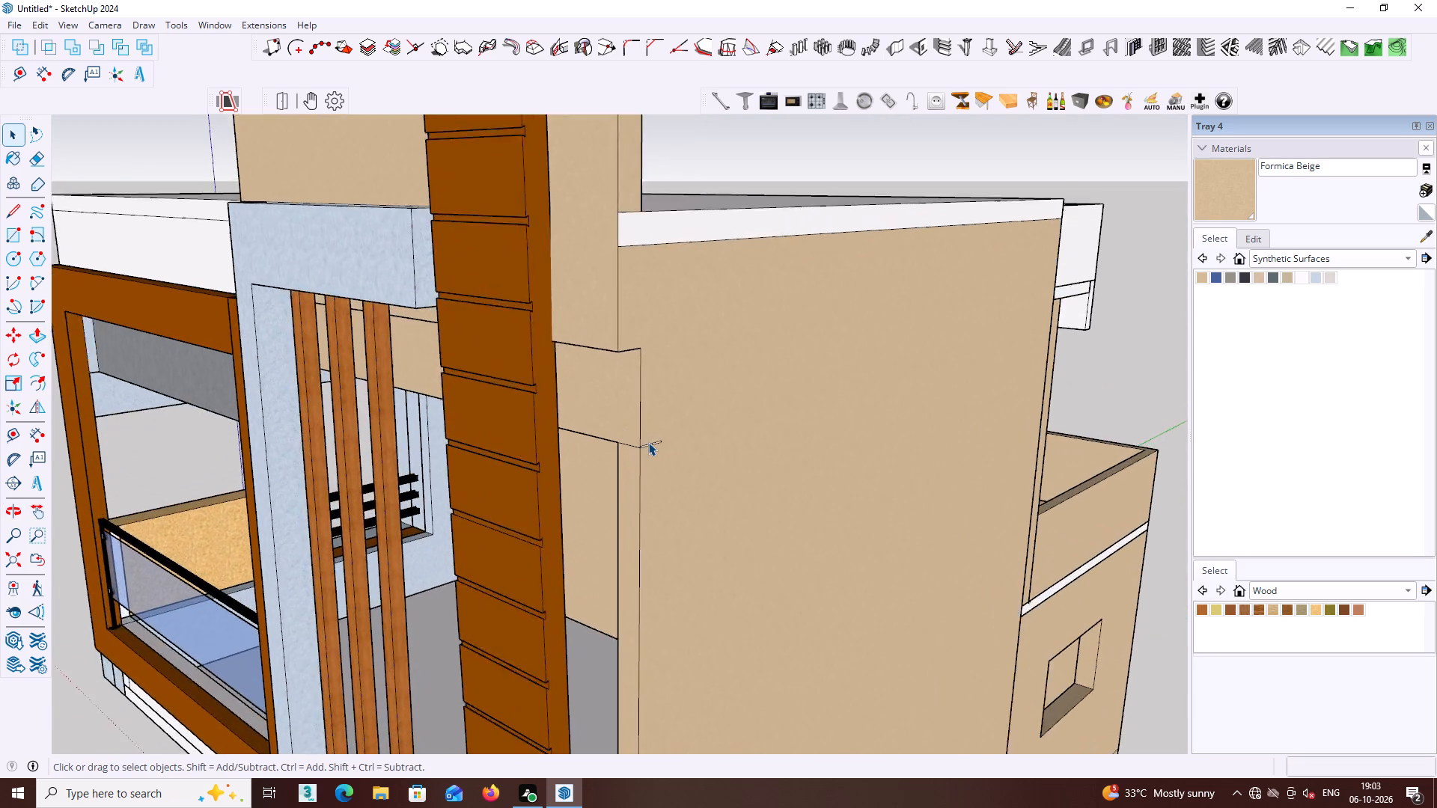
pyautogui.scroll(5, 648, 442)
pyautogui.moveTo(650, 451); pyautogui.dragTo(629, 461, button='middle')
pyautogui.scroll(2, 638, 456)
pyautogui.click(635, 455)
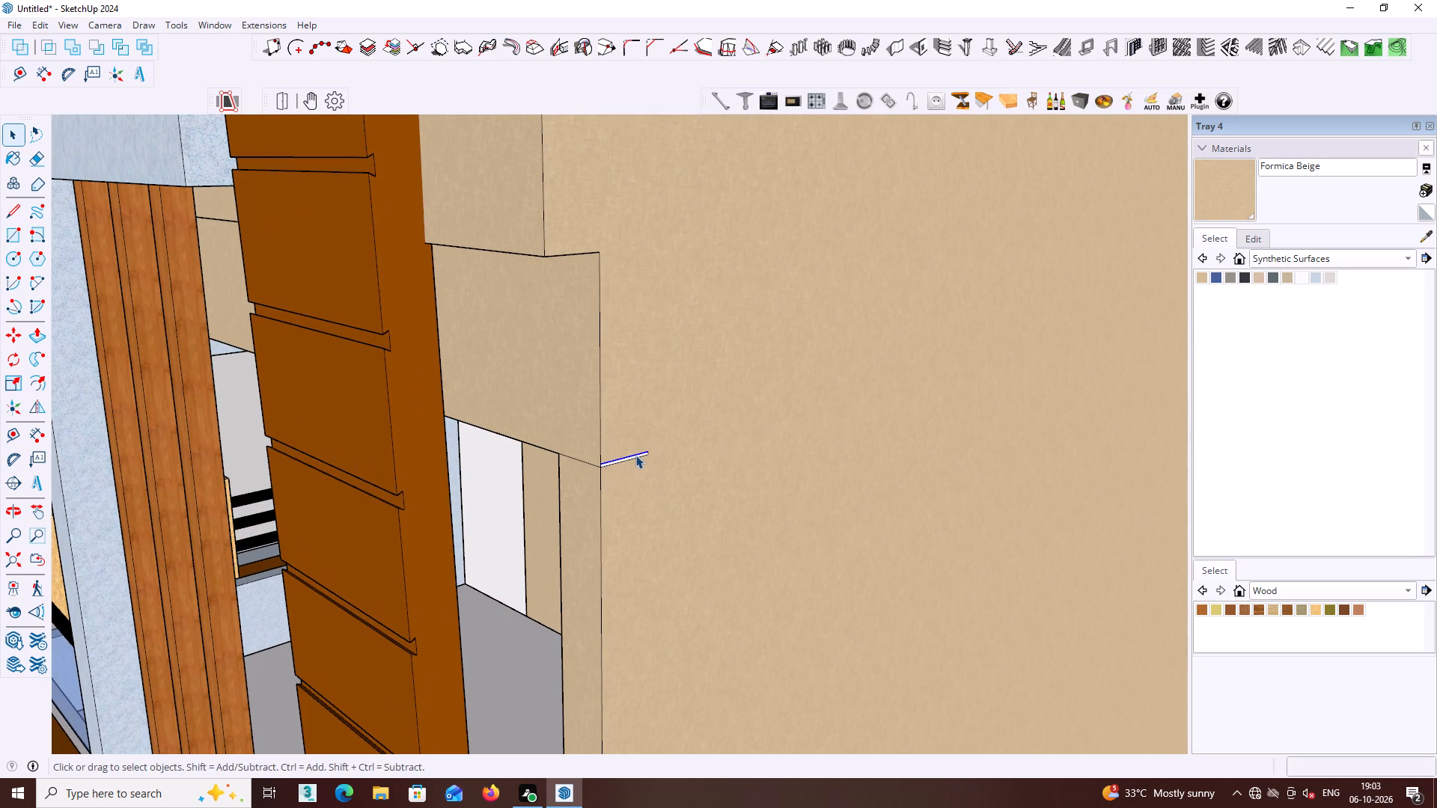
pyautogui.press('Delete')
pyautogui.click(635, 457)
pyautogui.press('Delete')
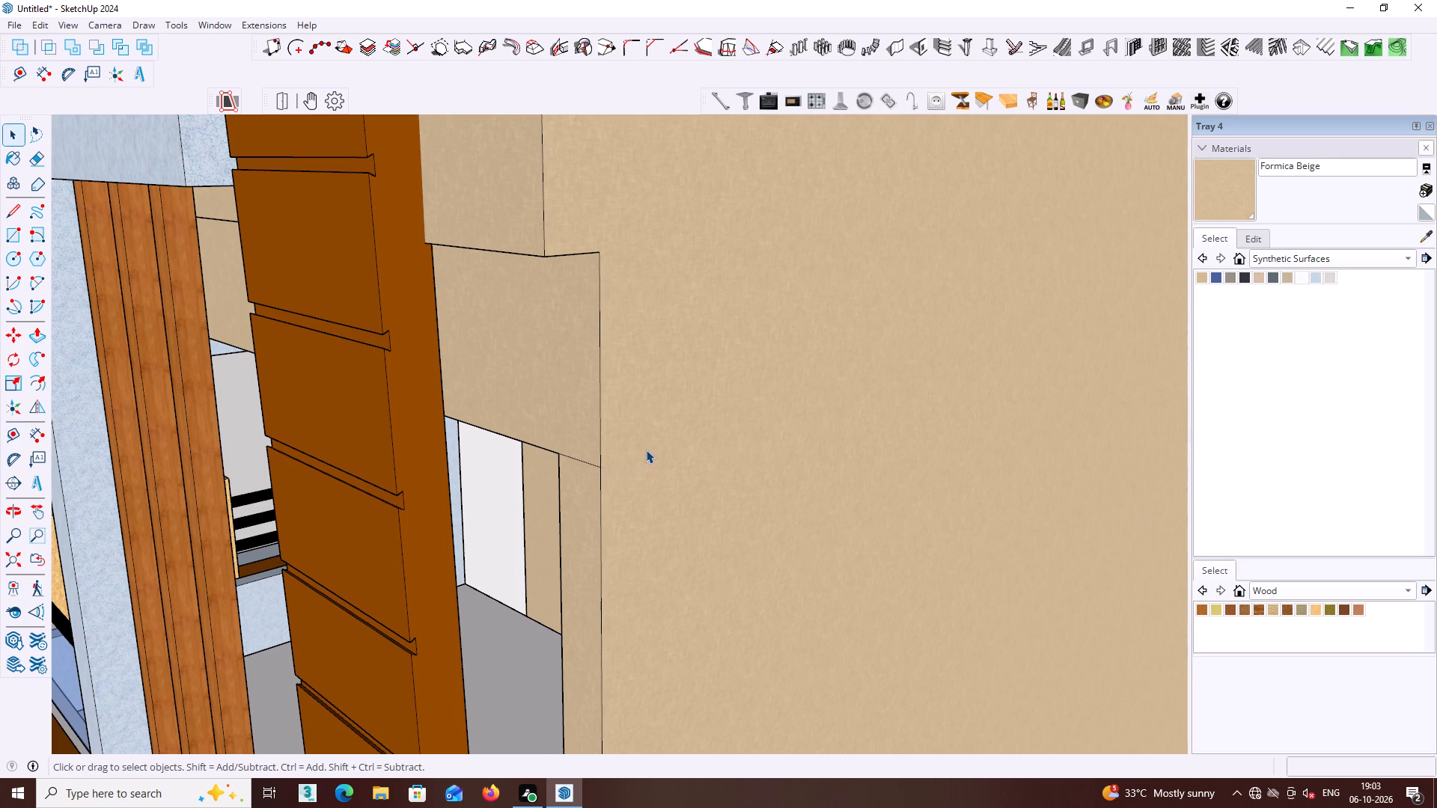
pyautogui.click(646, 450)
pyautogui.press('Delete')
pyautogui.scroll(-7, 651, 460)
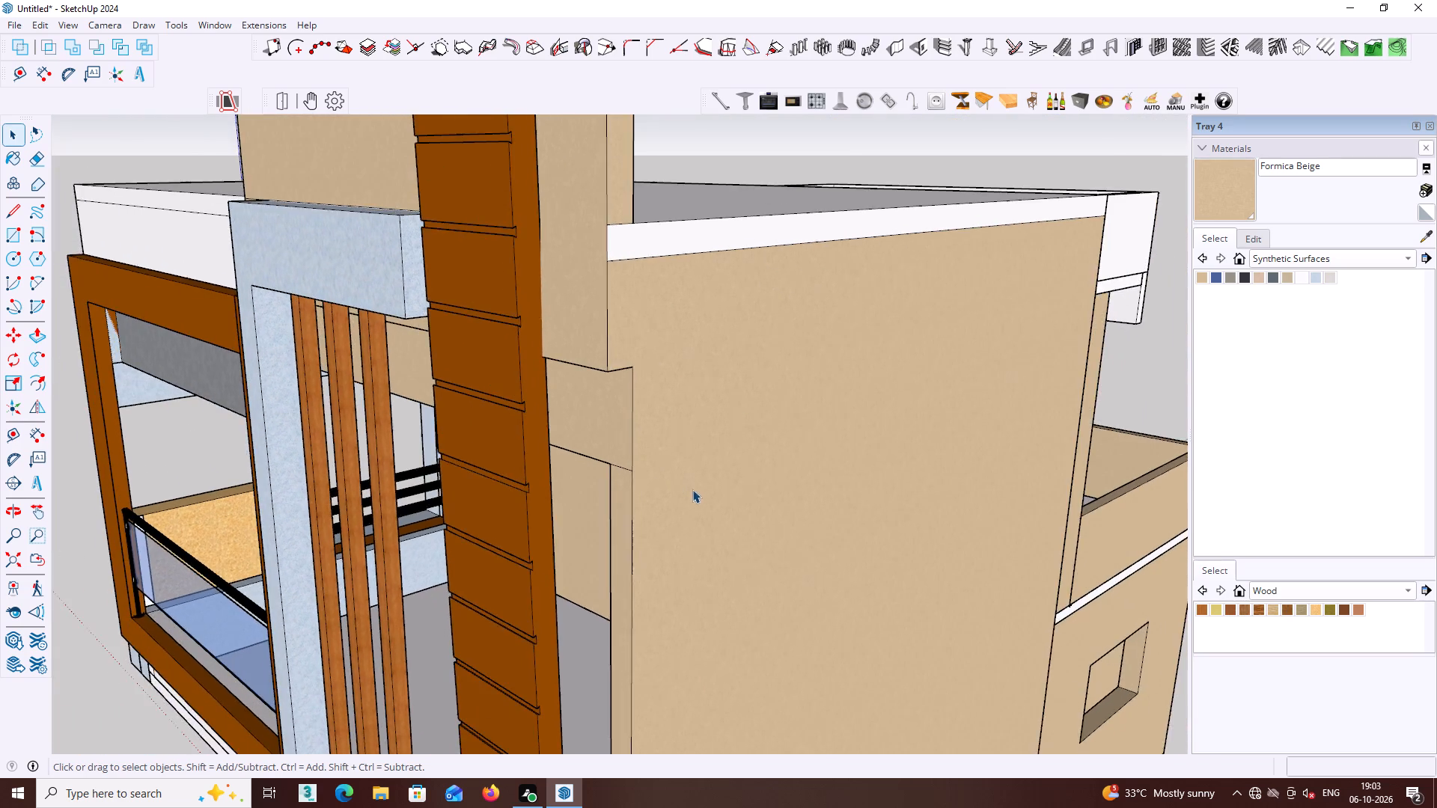
# Paint the grey underside of the tower wall's step just above the horizontal band with Formica Beige.
pyautogui.moveTo(693, 489); pyautogui.dragTo(779, 379, button='middle')
pyautogui.middleClick(773, 380)
pyautogui.scroll(-4, 773, 380)
pyautogui.keyDown('shift'); pyautogui.moveTo(785, 386); pyautogui.dragTo(773, 325, button='middle'); pyautogui.keyUp('shift')
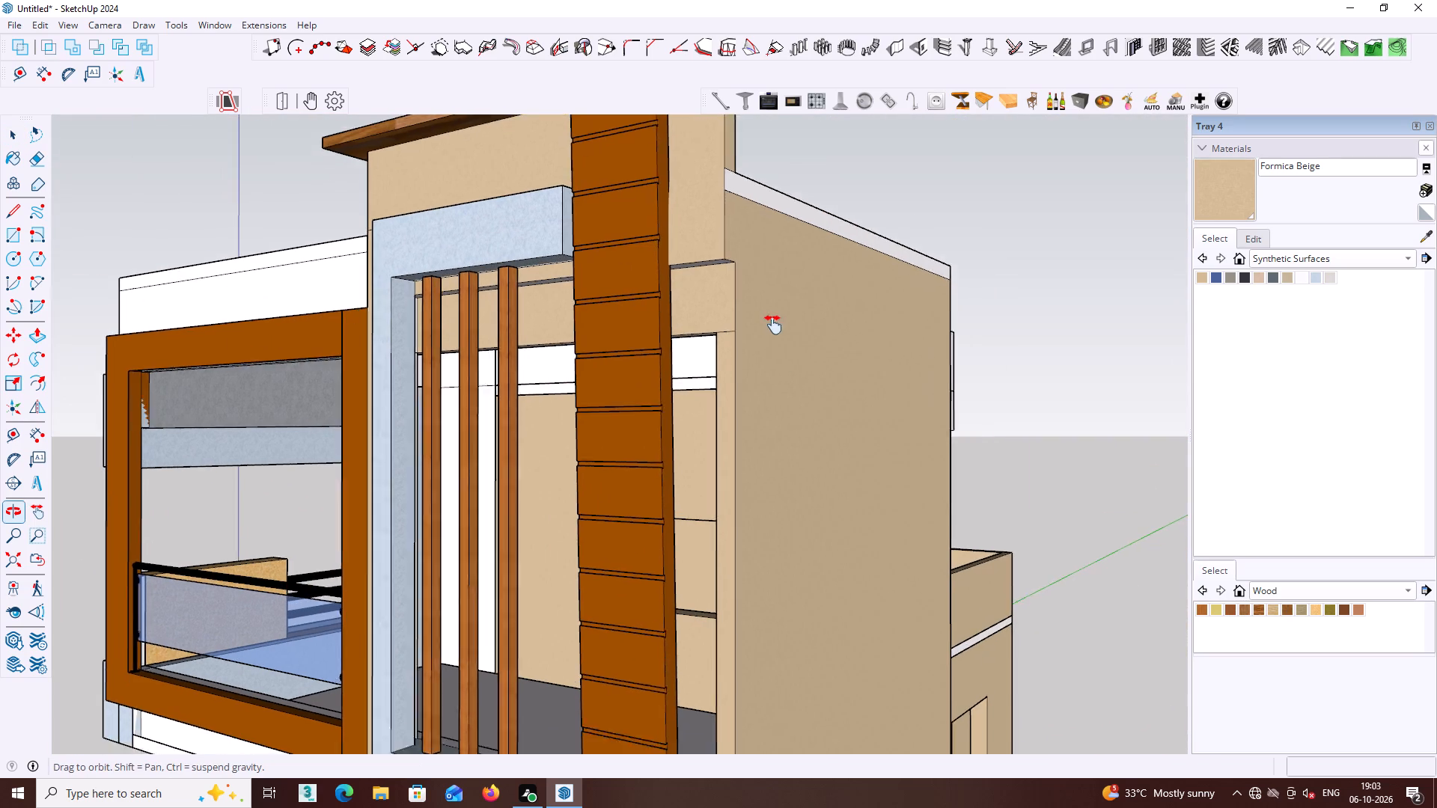
pyautogui.keyDown('shift'); pyautogui.moveTo(773, 325); pyautogui.dragTo(692, 299, button='middle'); pyautogui.keyUp('shift')
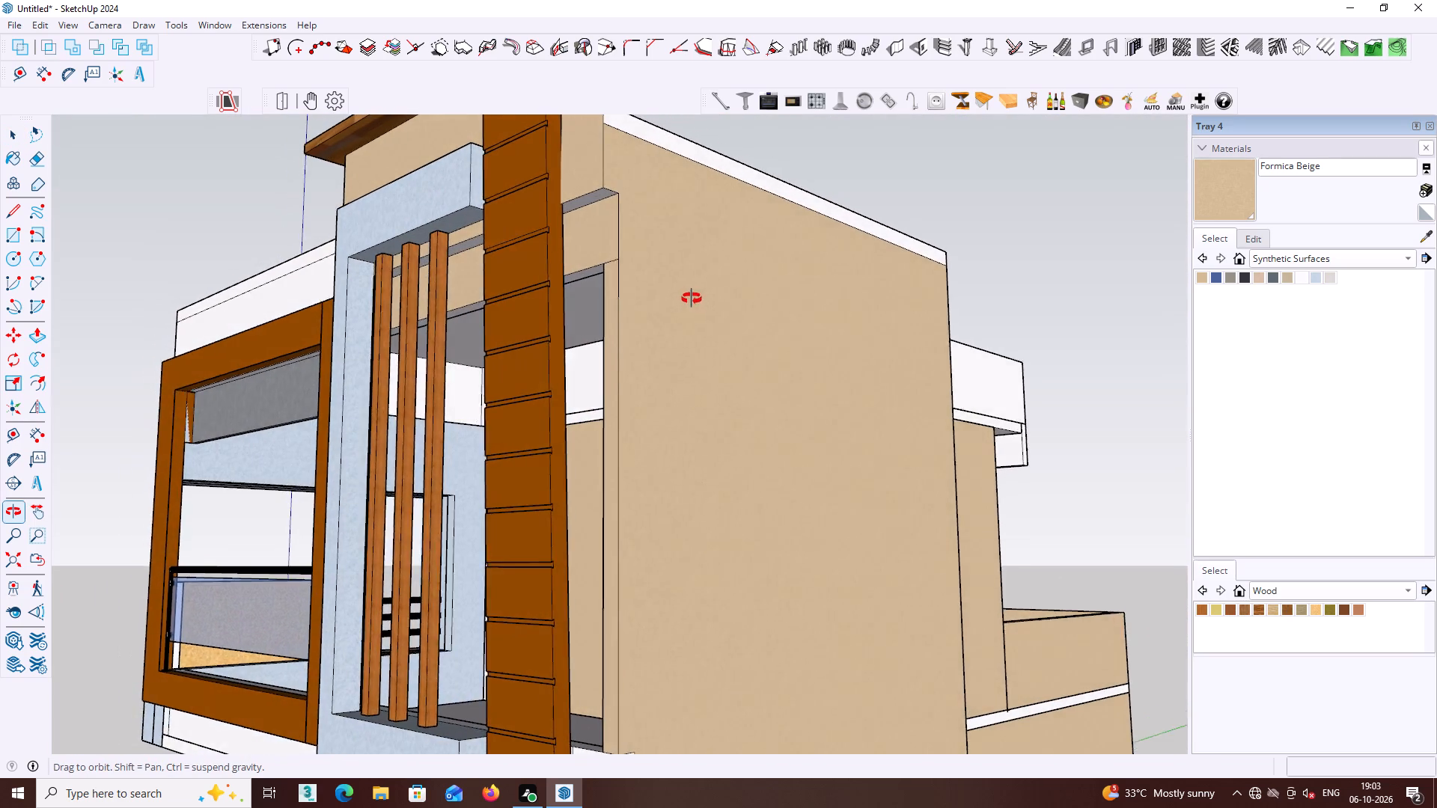
pyautogui.keyDown('shift'); pyautogui.moveTo(692, 299); pyautogui.dragTo(674, 276, button='middle'); pyautogui.keyUp('shift')
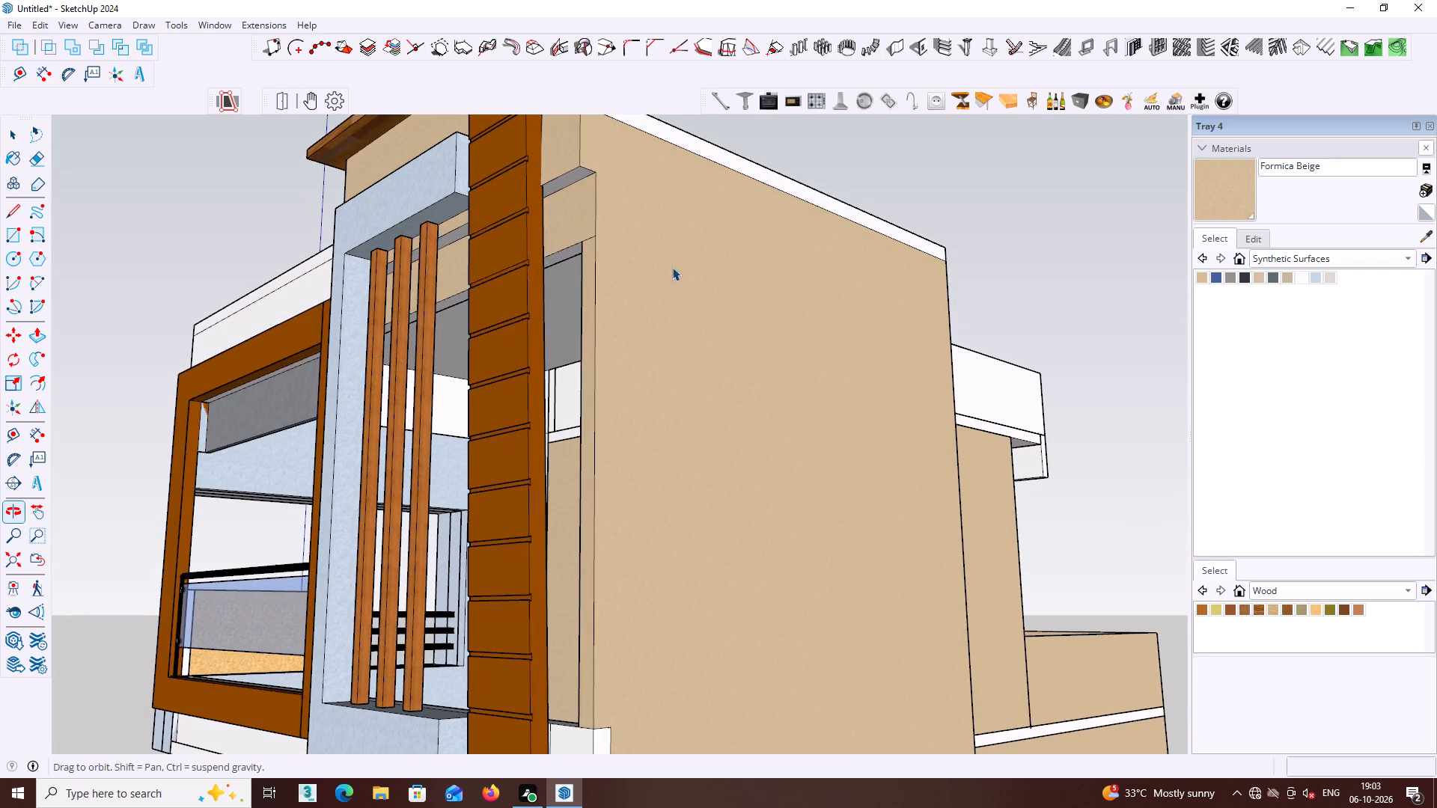
pyautogui.scroll(3, 573, 202)
pyautogui.moveTo(573, 159); pyautogui.dragTo(525, 301, button='middle')
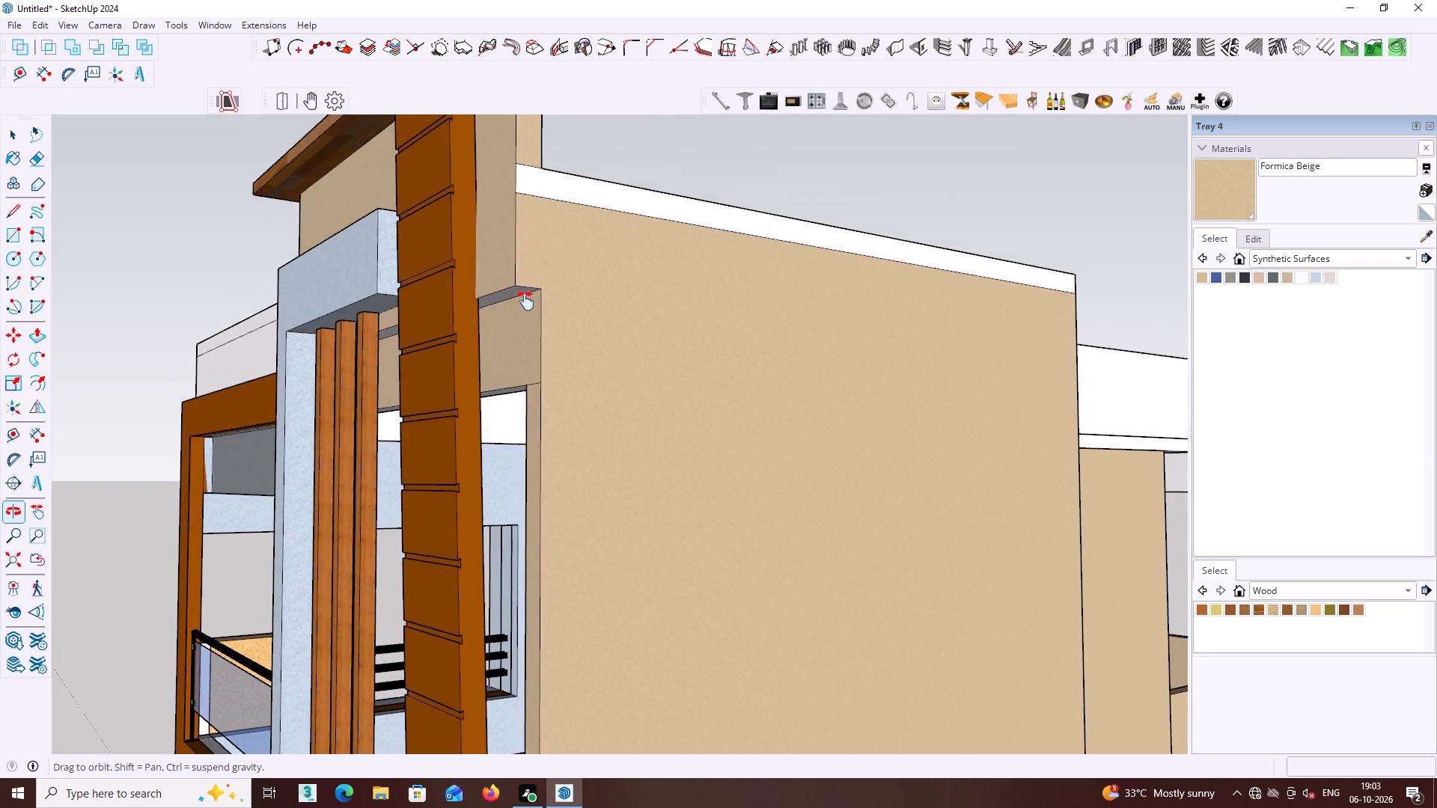
pyautogui.moveTo(525, 301); pyautogui.dragTo(525, 309, button='middle')
pyautogui.click(1233, 184)
pyautogui.moveTo(498, 314); pyautogui.dragTo(501, 191, button='middle')
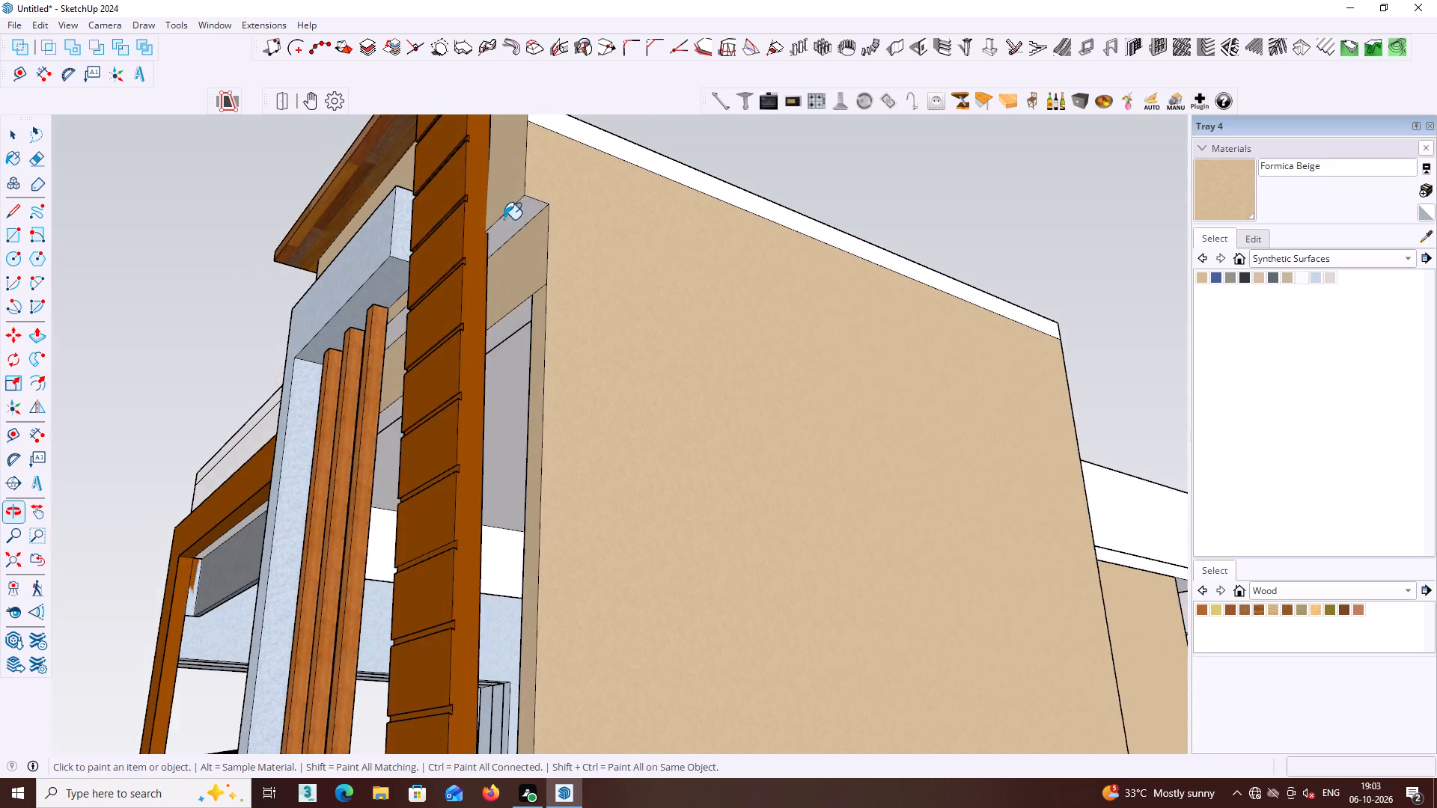
pyautogui.scroll(3, 510, 262)
pyautogui.click(512, 202)
pyautogui.press('space')
pyautogui.moveTo(532, 212); pyautogui.dragTo(706, 255, button='middle')
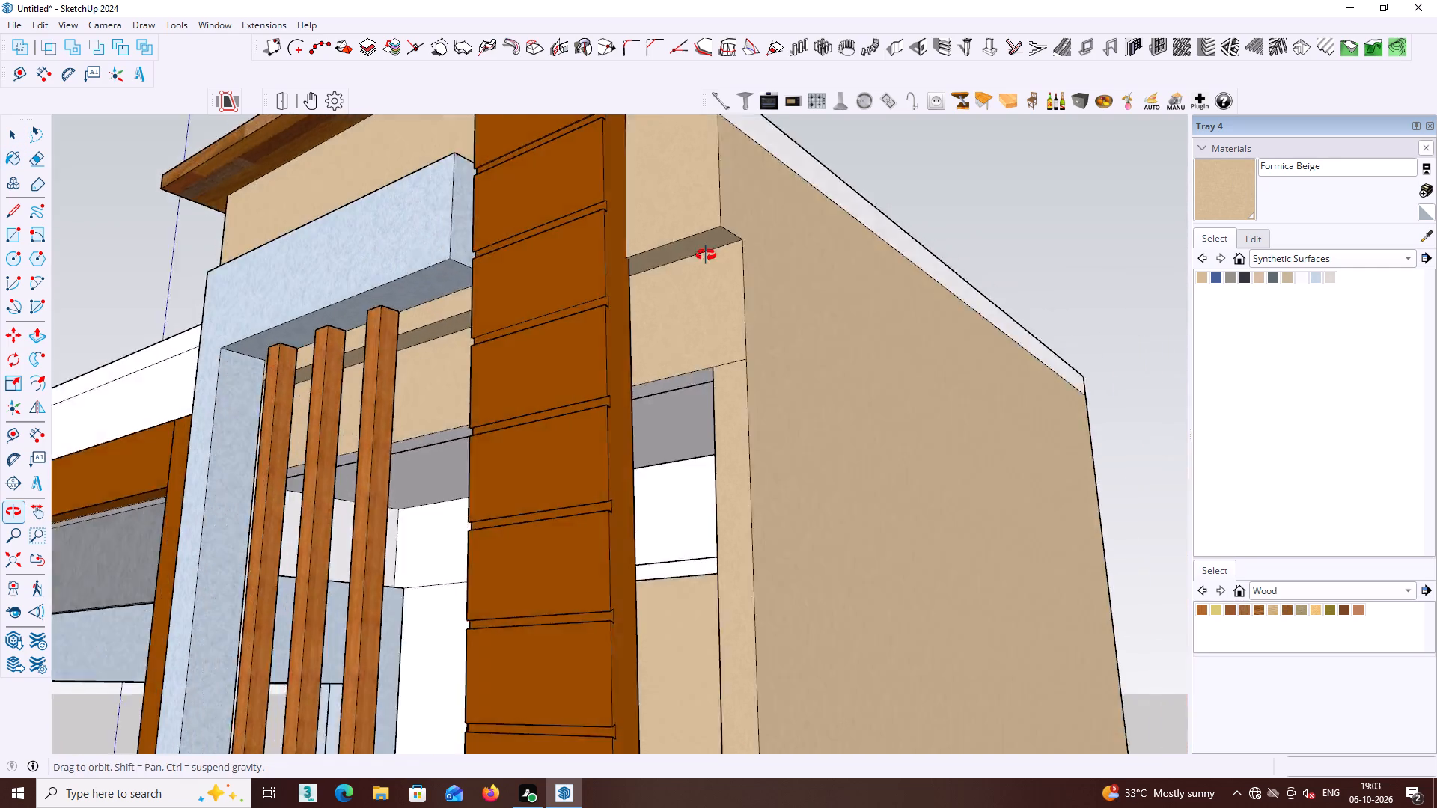
# Examine the tower wall's step, the horizontal band and the upper side wall beside the slatted column from several angles.
pyautogui.moveTo(706, 255); pyautogui.dragTo(686, 287, button='middle')
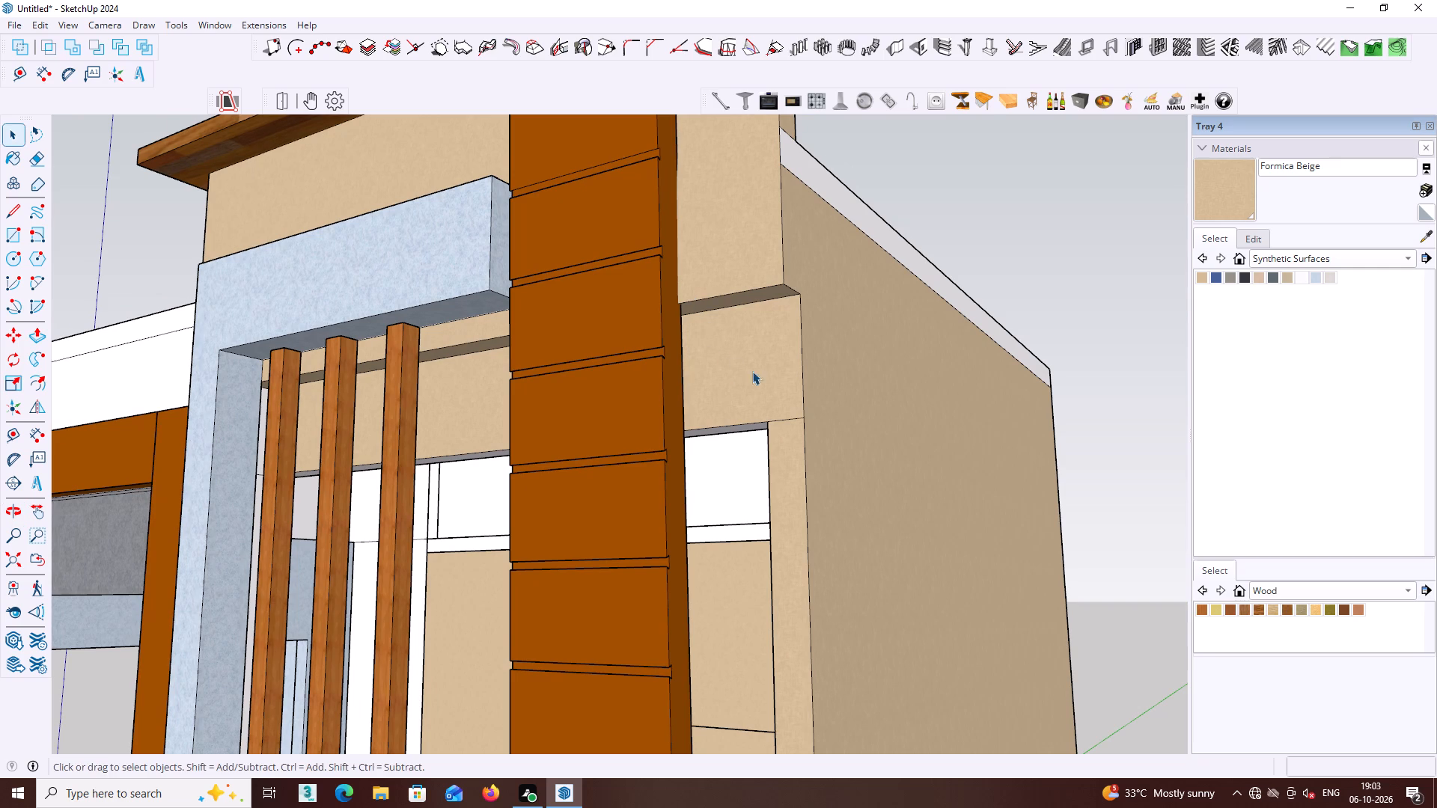
pyautogui.moveTo(775, 381); pyautogui.dragTo(692, 341, button='middle')
pyautogui.scroll(-1, 692, 341)
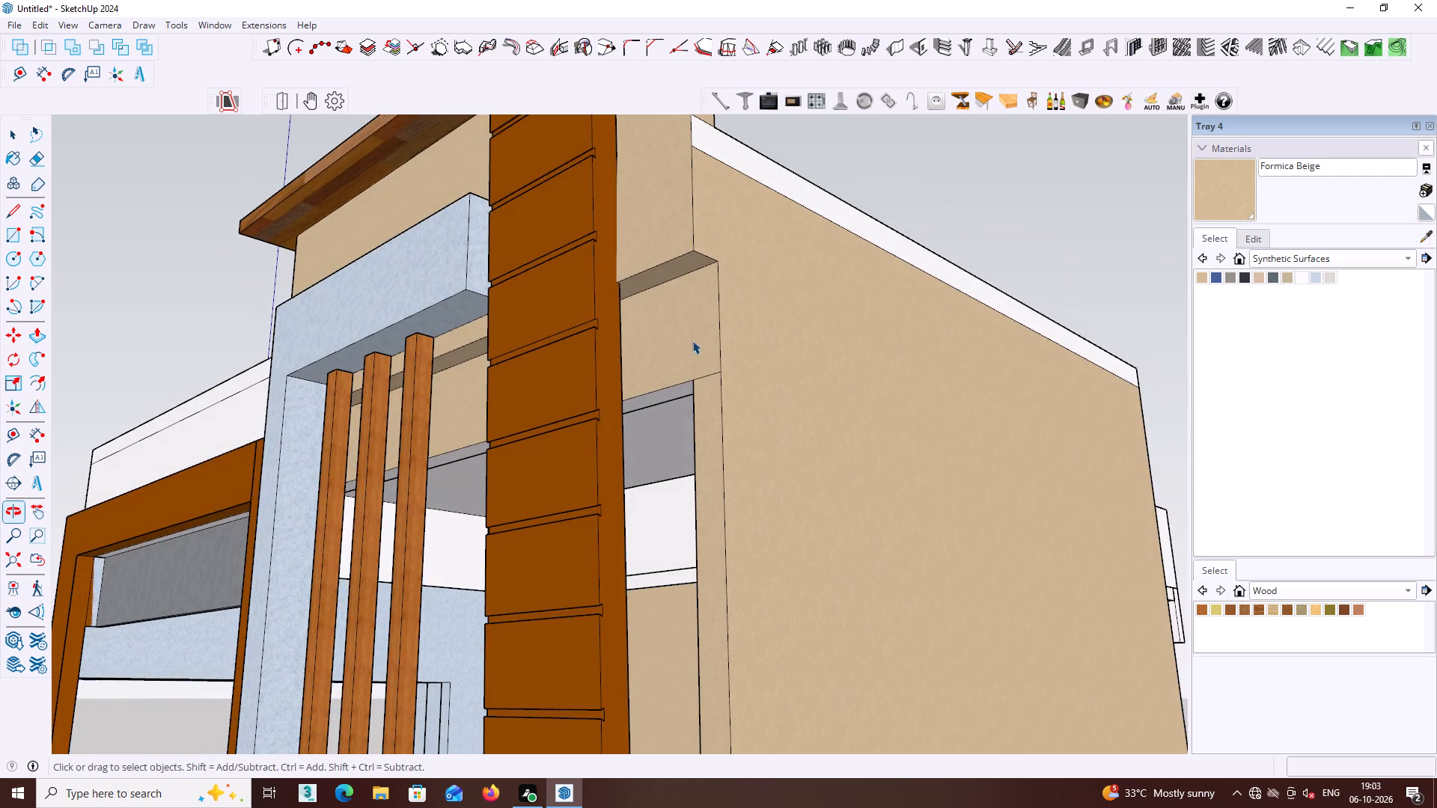
pyautogui.scroll(-1, 689, 331)
pyautogui.moveTo(681, 318); pyautogui.dragTo(469, 264, button='middle')
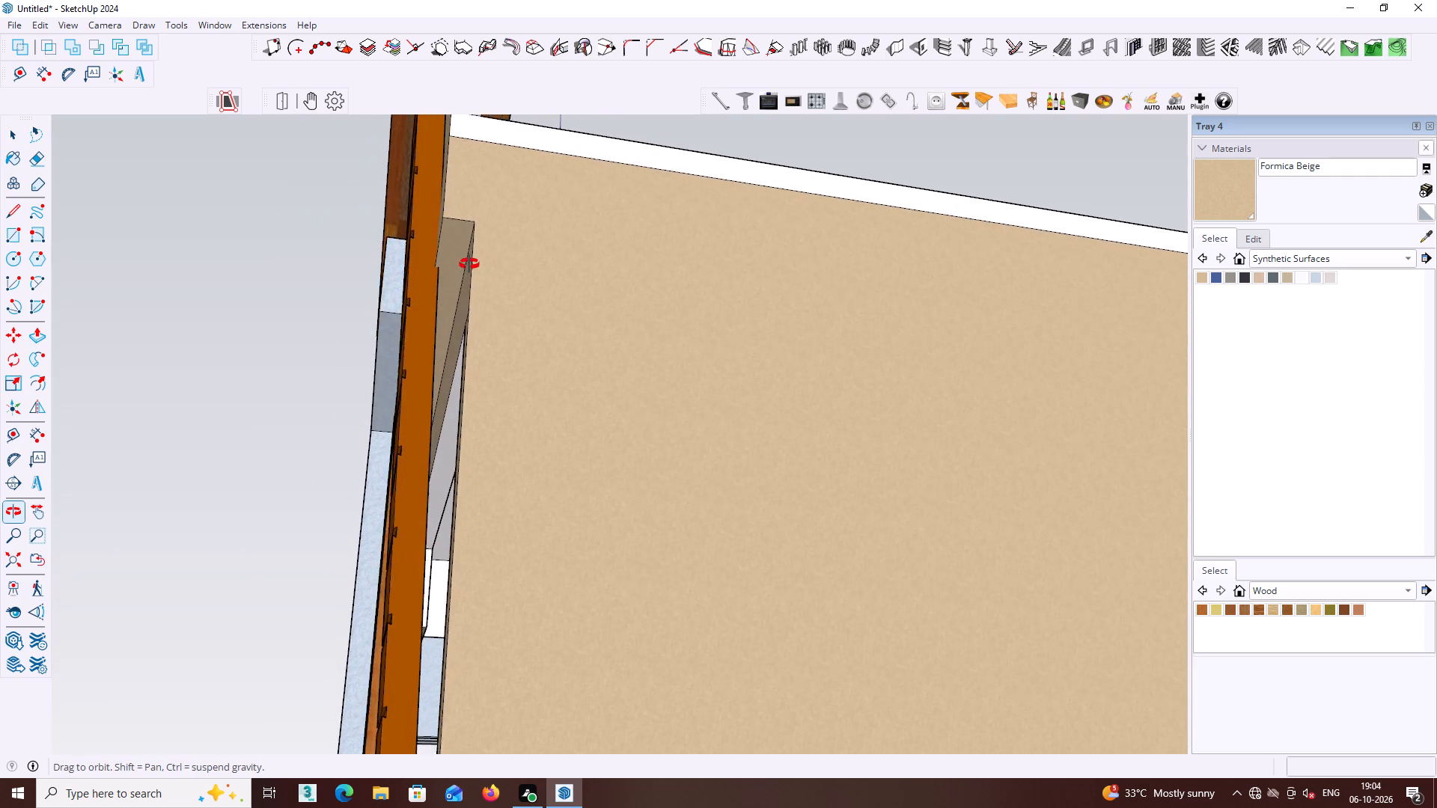
pyautogui.moveTo(469, 264); pyautogui.dragTo(506, 346, button='middle')
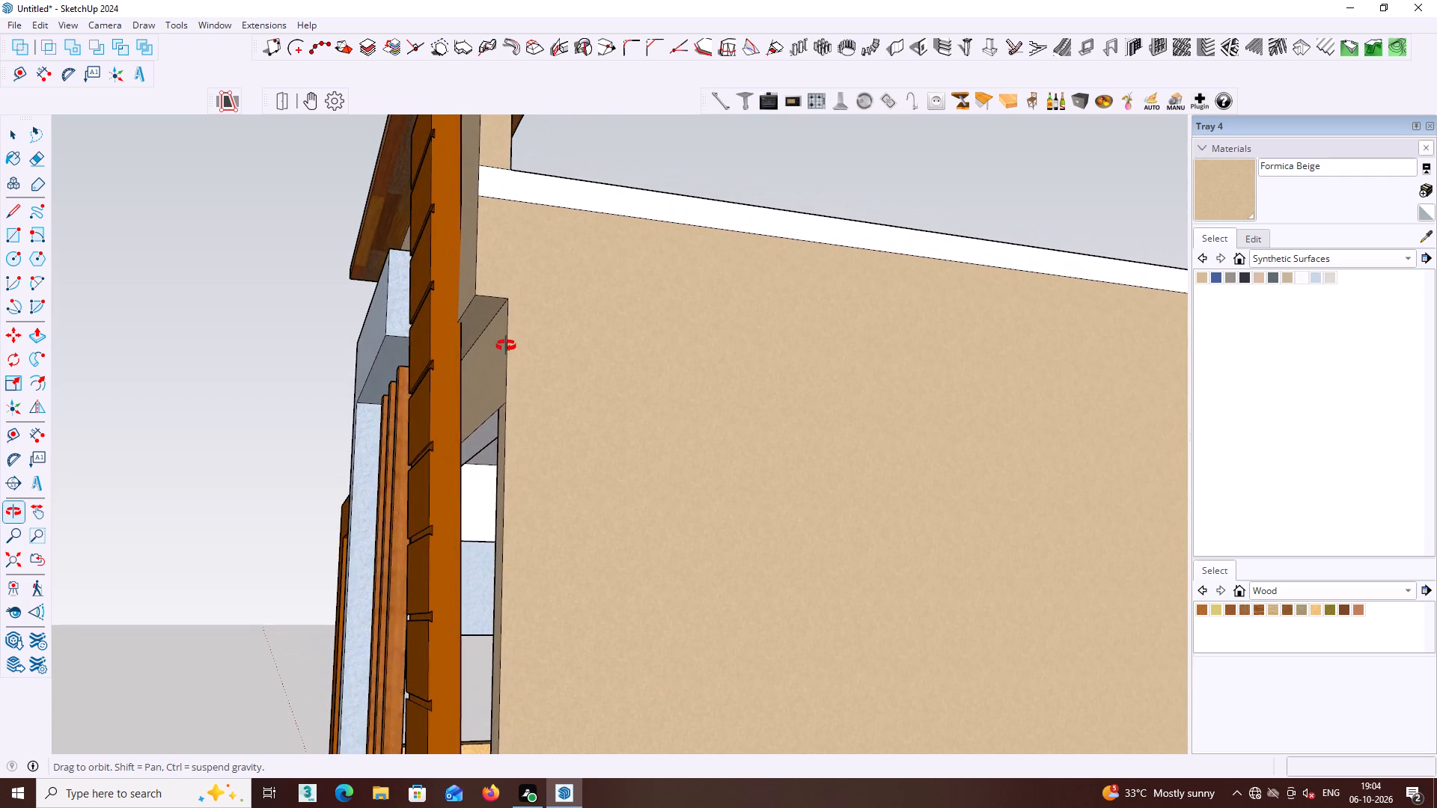
pyautogui.moveTo(506, 346); pyautogui.dragTo(518, 363, button='middle')
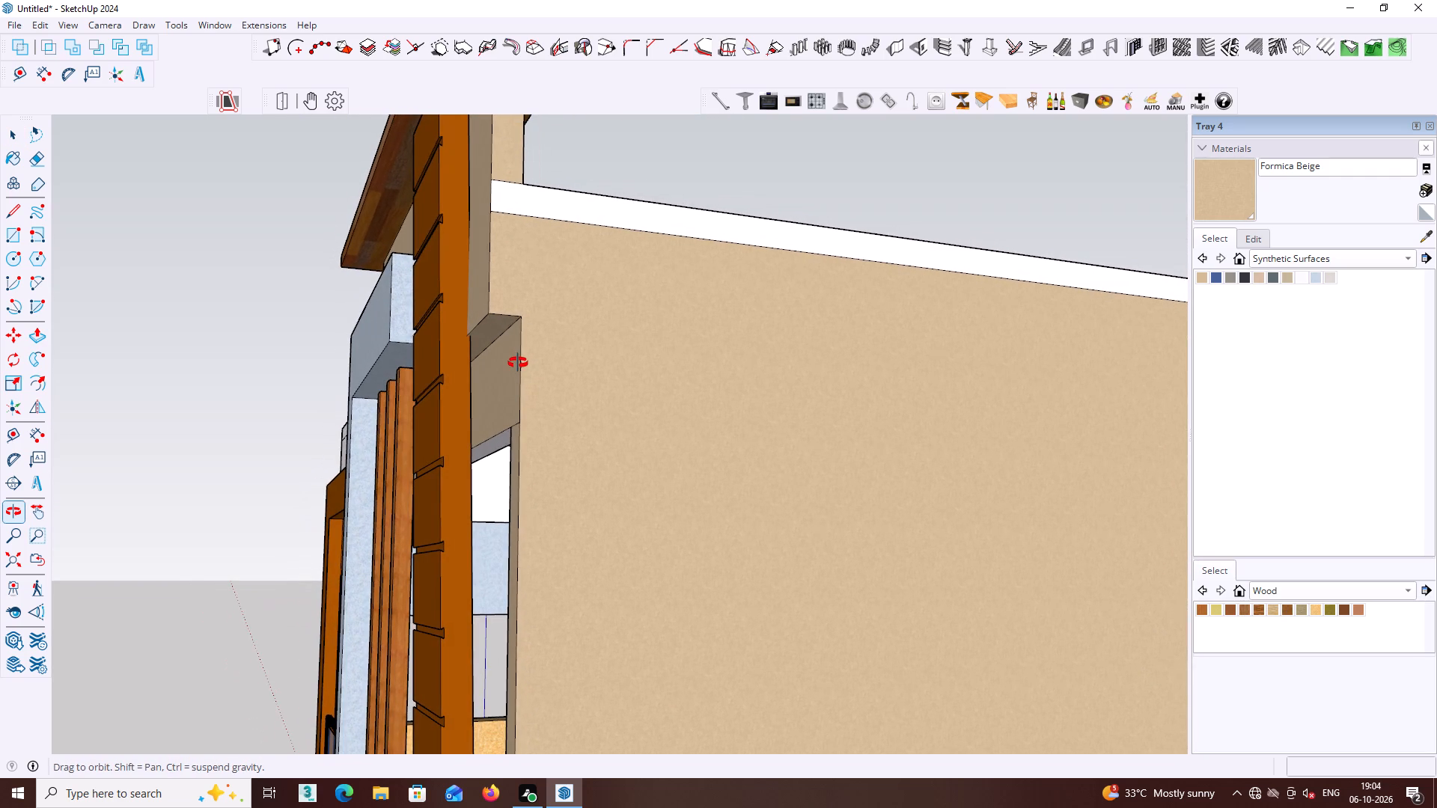
pyautogui.moveTo(518, 363); pyautogui.dragTo(659, 289, button='middle')
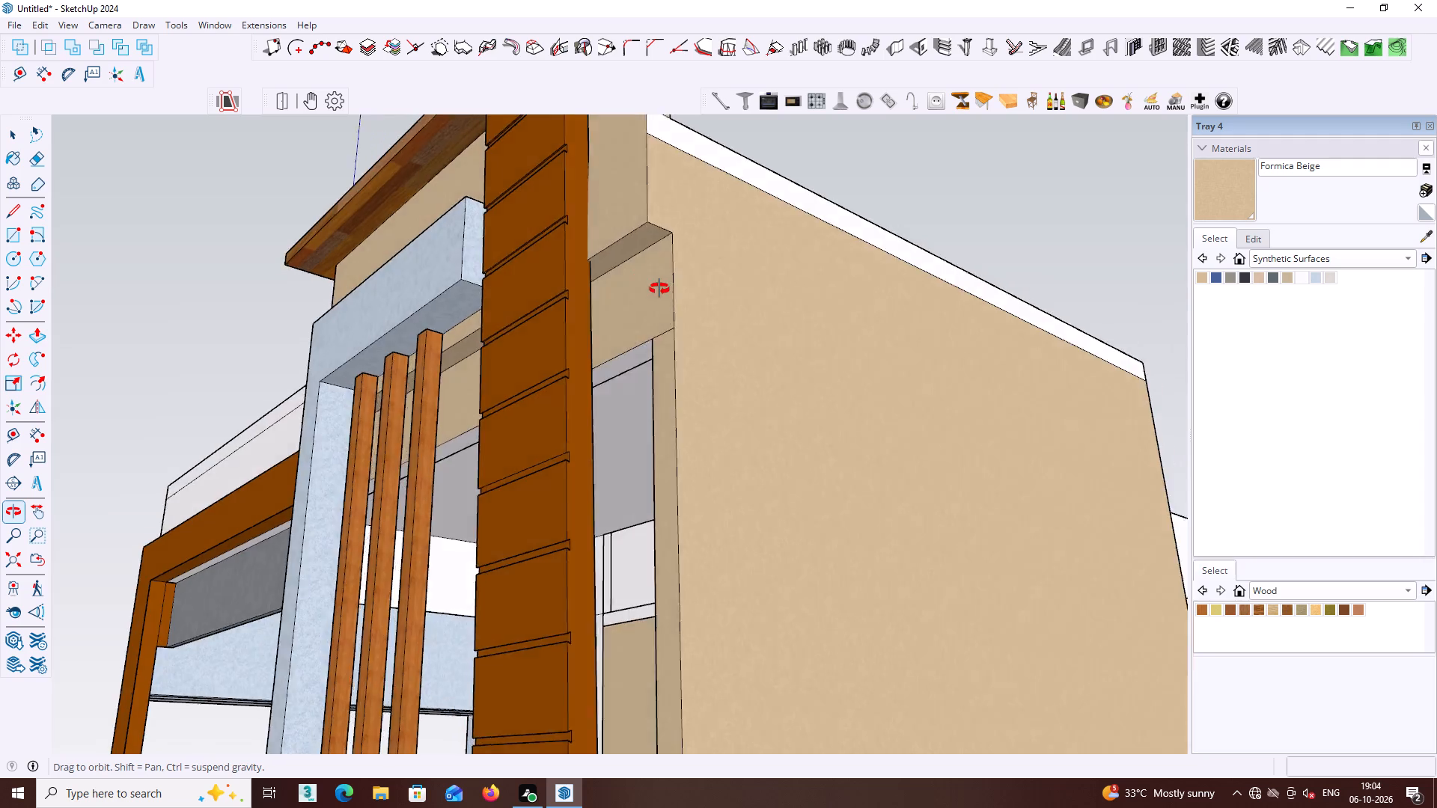
pyautogui.moveTo(659, 289); pyautogui.dragTo(796, 386, button='middle')
pyautogui.keyDown('shift'); pyautogui.moveTo(793, 382); pyautogui.dragTo(756, 214, button='middle'); pyautogui.keyUp('shift')
pyautogui.scroll(-7, 751, 296)
pyautogui.moveTo(781, 502); pyautogui.dragTo(832, 581, button='middle')
pyautogui.scroll(-1, 782, 509)
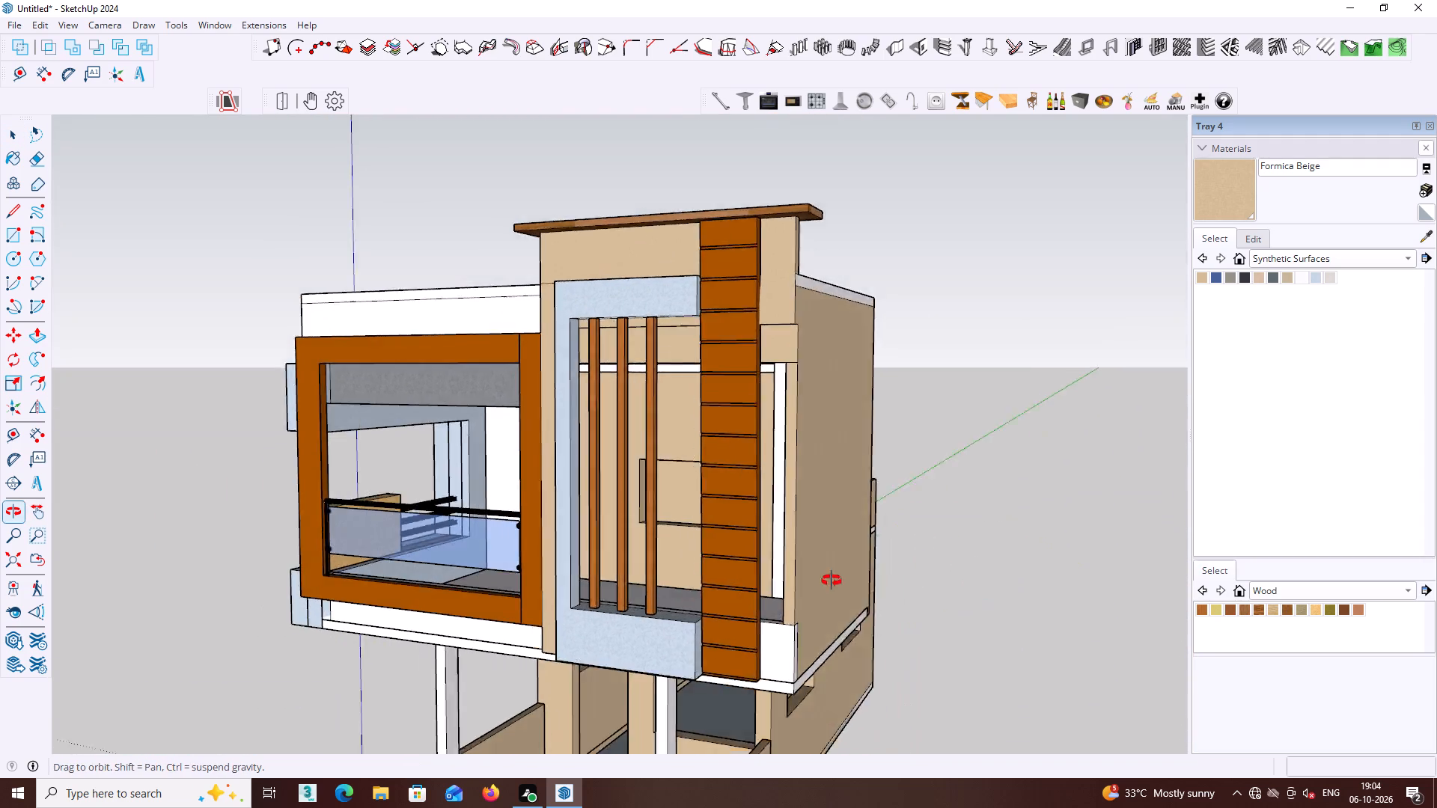
pyautogui.moveTo(832, 581); pyautogui.dragTo(727, 576, button='middle')
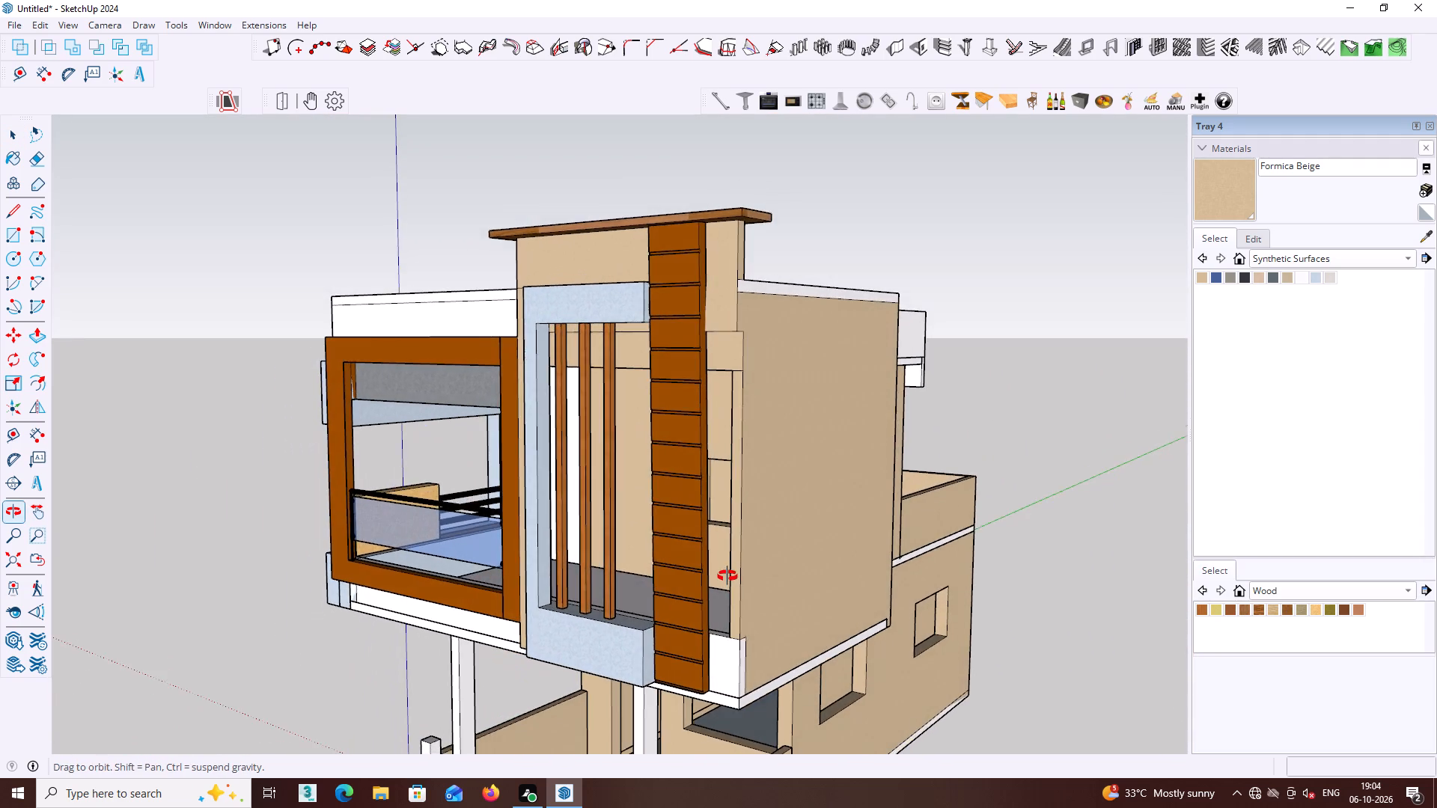
pyautogui.moveTo(727, 576); pyautogui.dragTo(820, 594, button='middle')
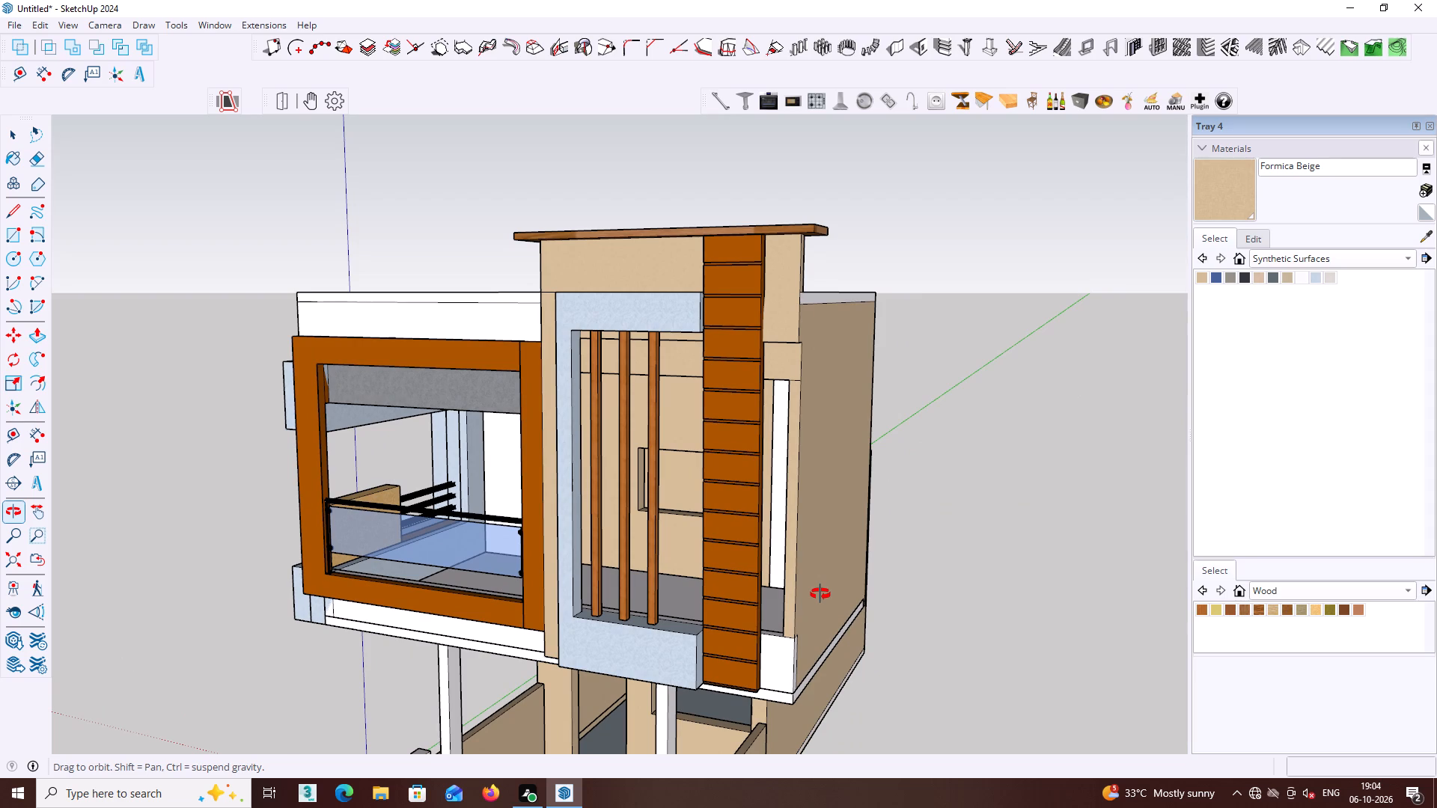
pyautogui.moveTo(820, 594); pyautogui.dragTo(814, 594, button='middle')
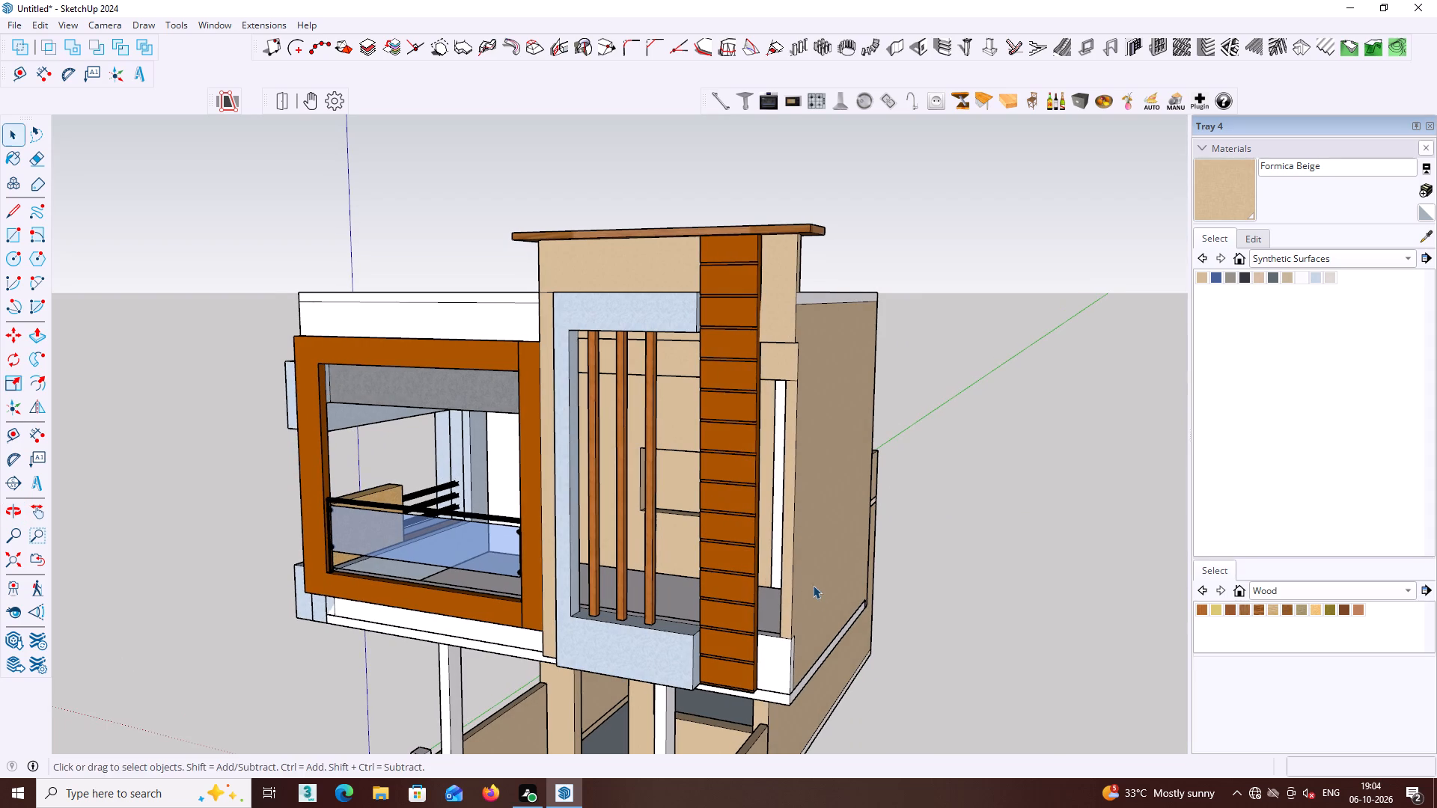
pyautogui.moveTo(768, 306); pyautogui.dragTo(689, 291, button='middle')
pyautogui.moveTo(724, 334); pyautogui.dragTo(708, 225, button='middle')
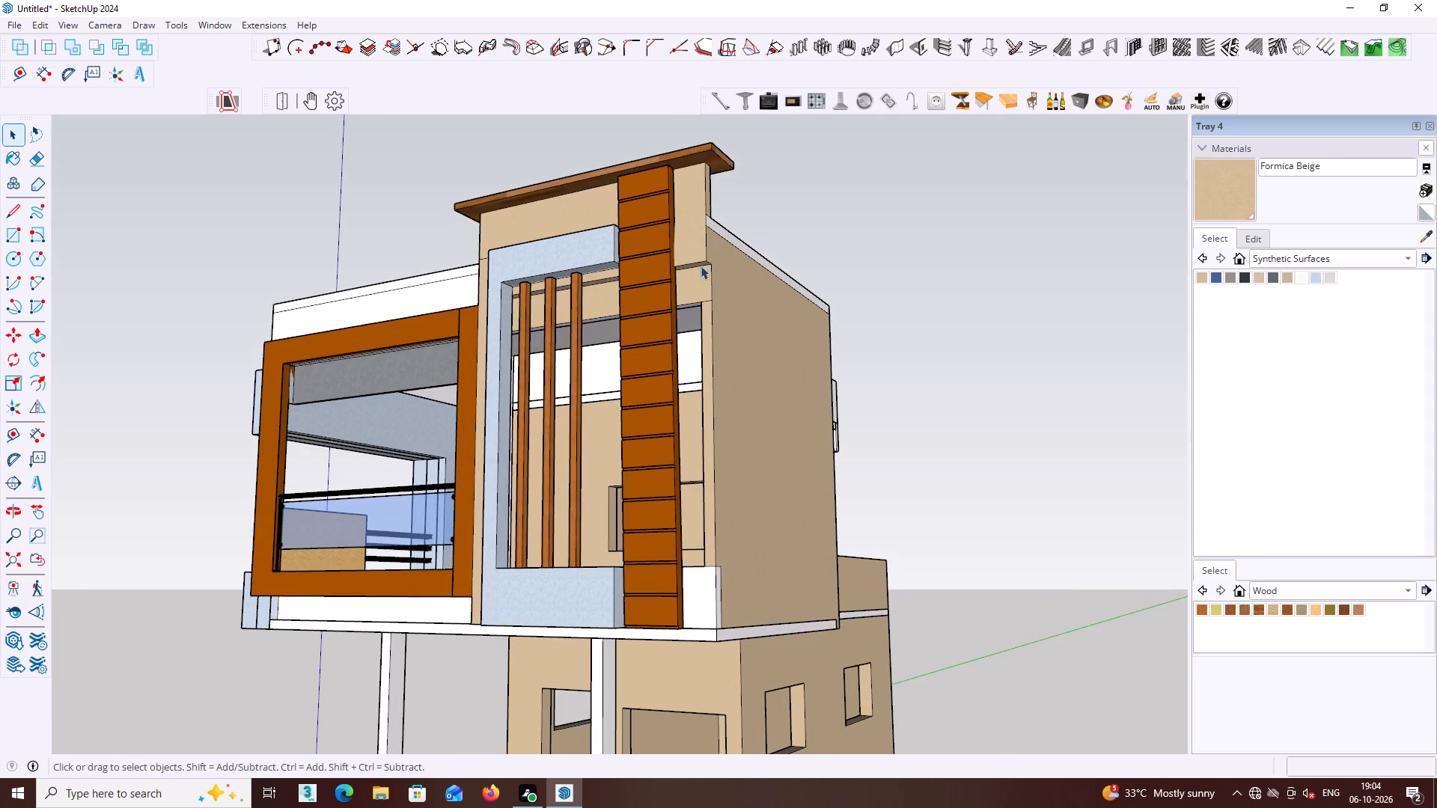
pyautogui.moveTo(701, 265); pyautogui.dragTo(620, 278, button='middle')
pyautogui.moveTo(665, 260); pyautogui.dragTo(664, 202, button='middle')
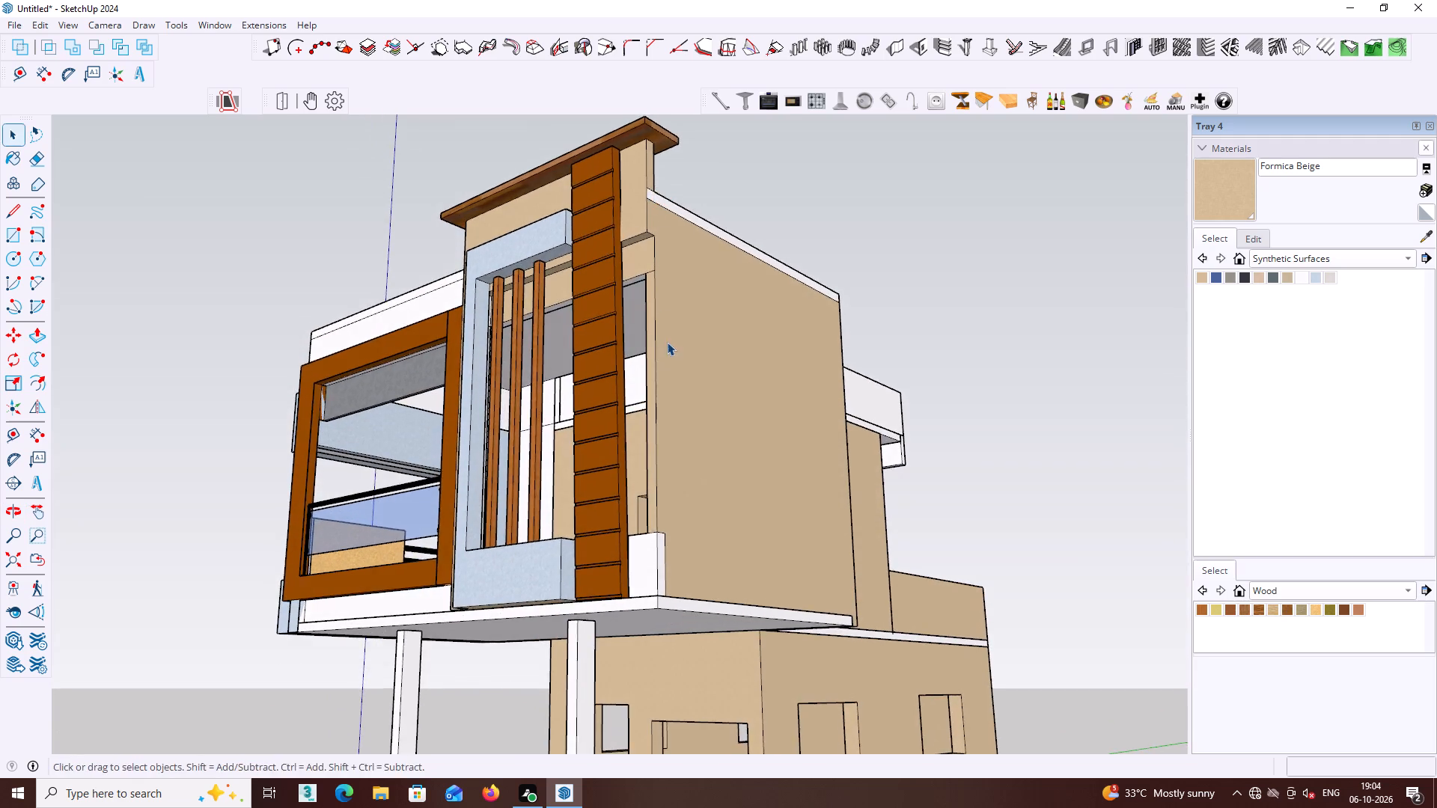
pyautogui.moveTo(668, 346); pyautogui.dragTo(663, 434, button='middle')
pyautogui.moveTo(652, 332); pyautogui.dragTo(611, 141, button='middle')
pyautogui.scroll(6, 603, 150)
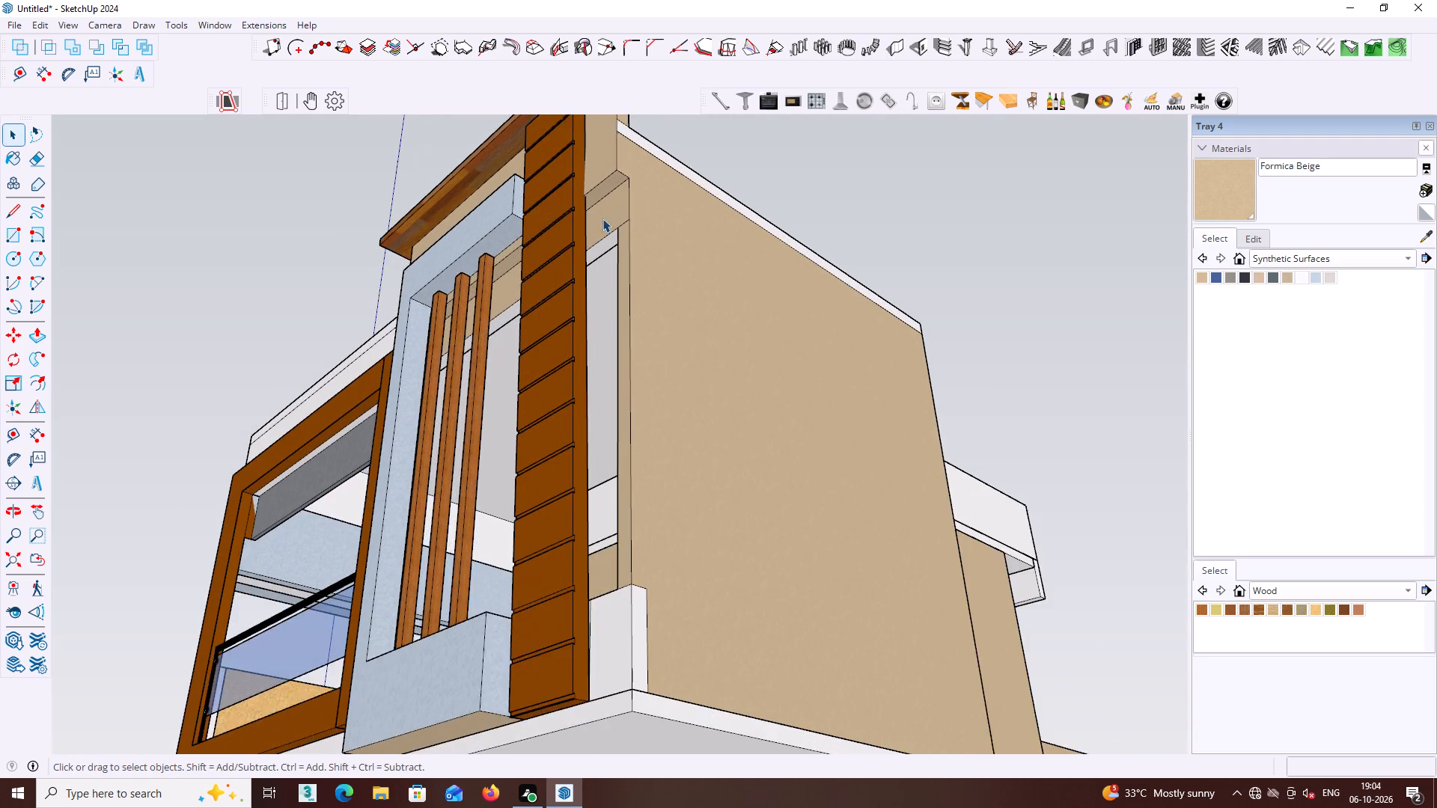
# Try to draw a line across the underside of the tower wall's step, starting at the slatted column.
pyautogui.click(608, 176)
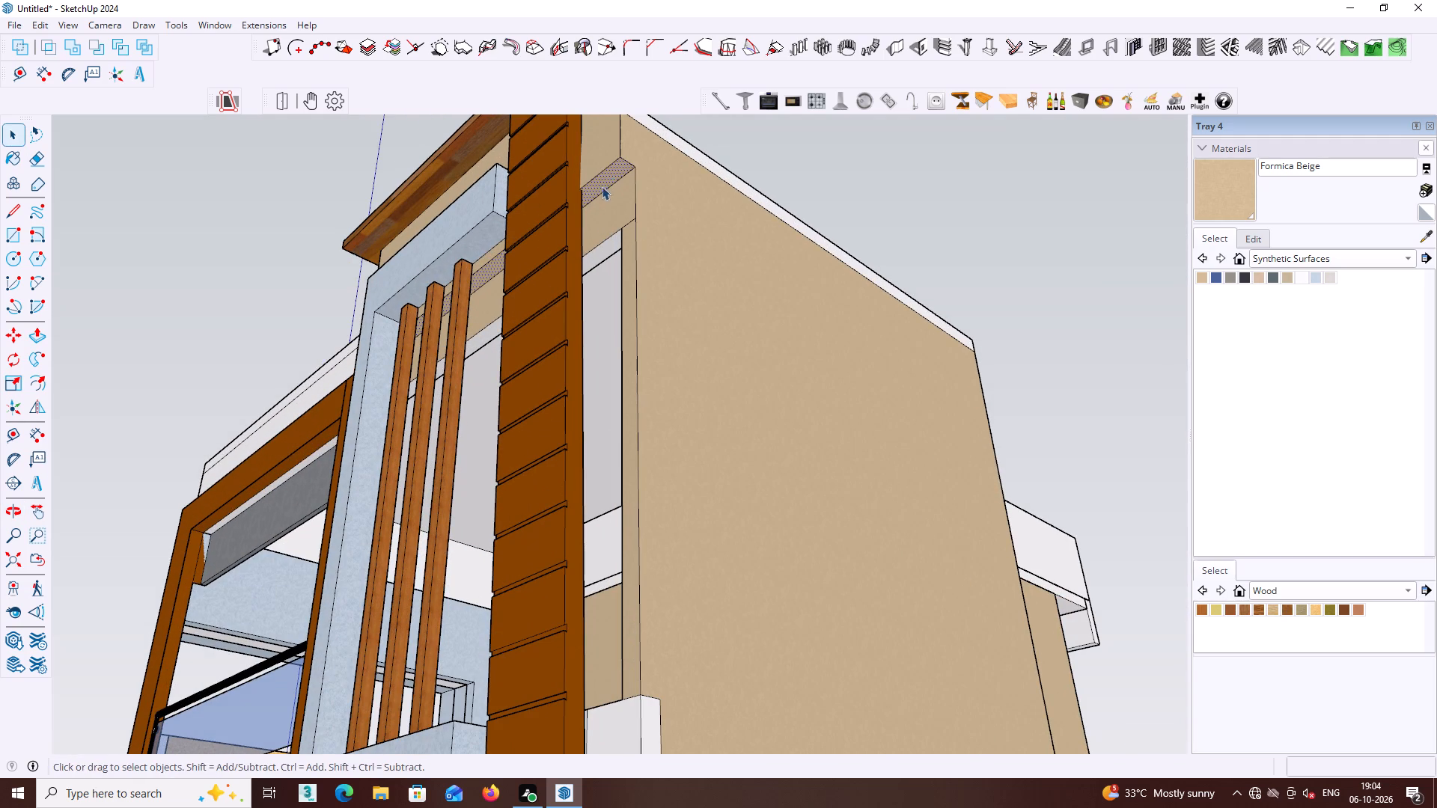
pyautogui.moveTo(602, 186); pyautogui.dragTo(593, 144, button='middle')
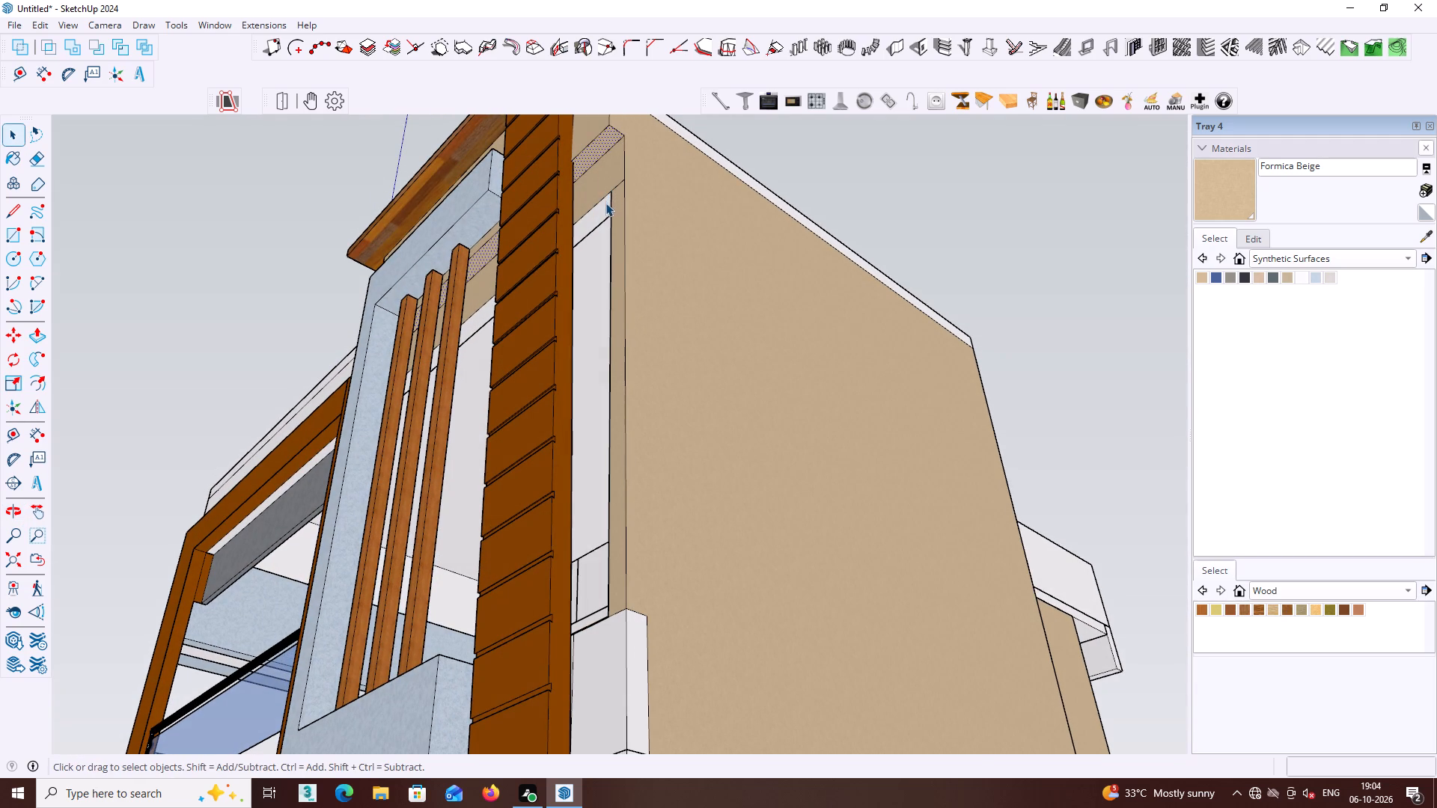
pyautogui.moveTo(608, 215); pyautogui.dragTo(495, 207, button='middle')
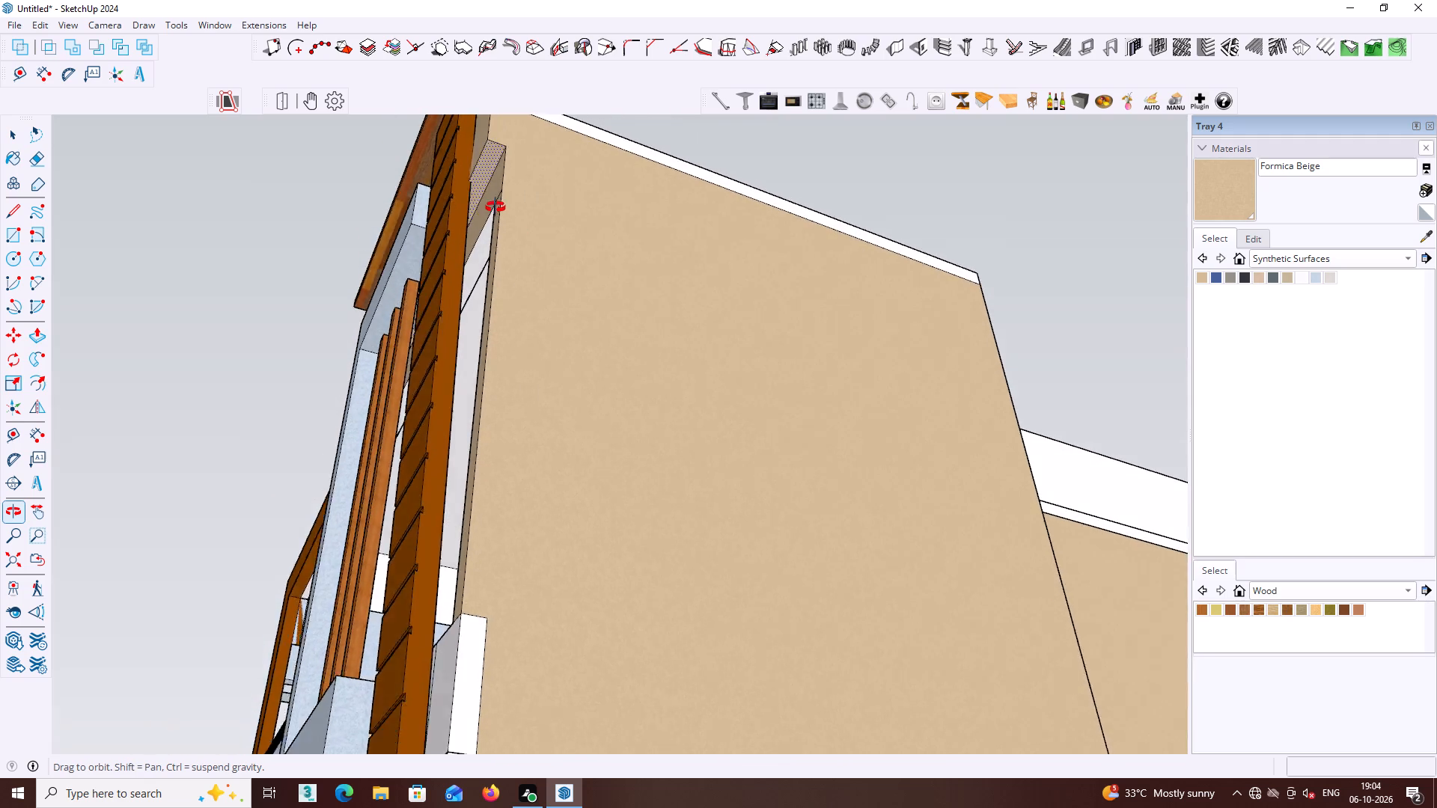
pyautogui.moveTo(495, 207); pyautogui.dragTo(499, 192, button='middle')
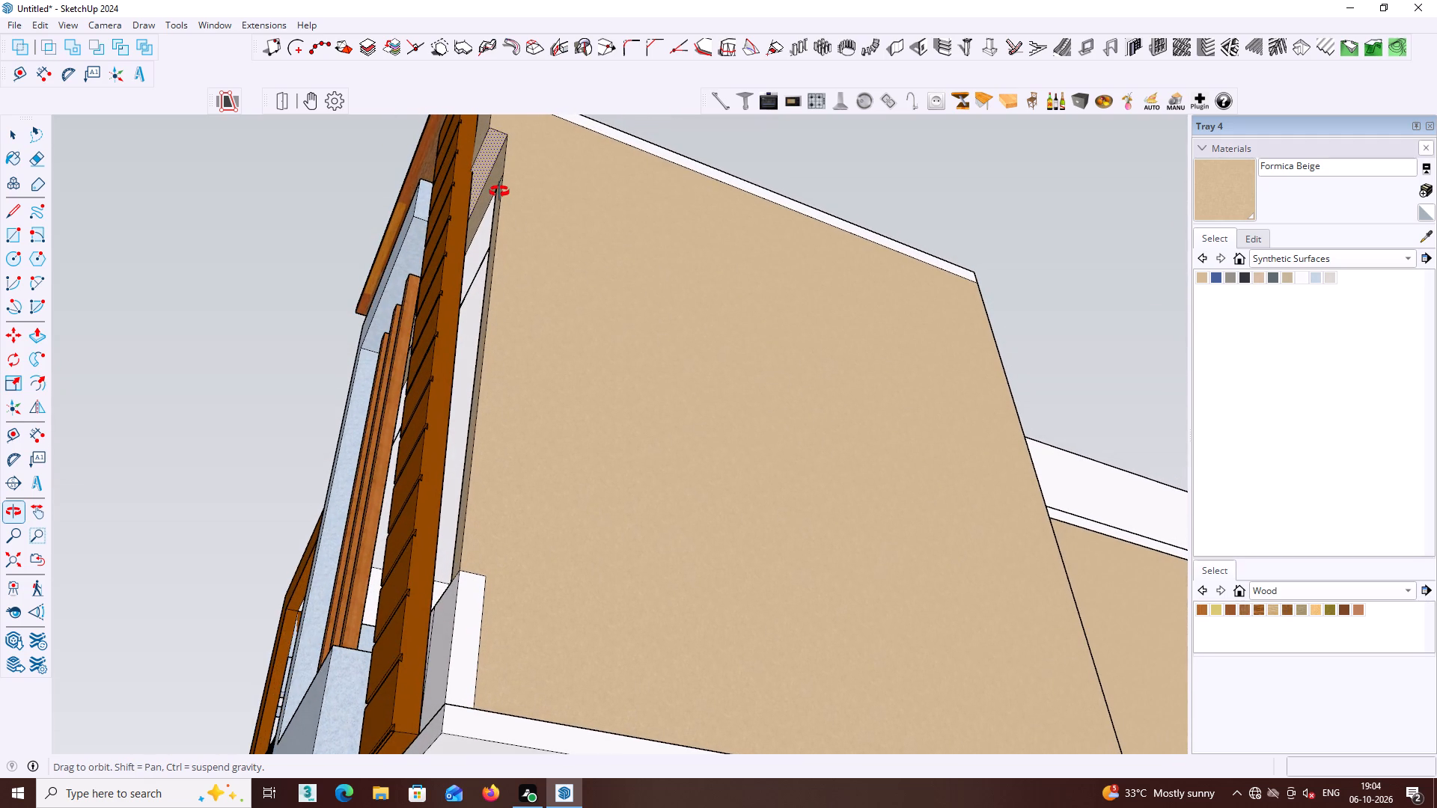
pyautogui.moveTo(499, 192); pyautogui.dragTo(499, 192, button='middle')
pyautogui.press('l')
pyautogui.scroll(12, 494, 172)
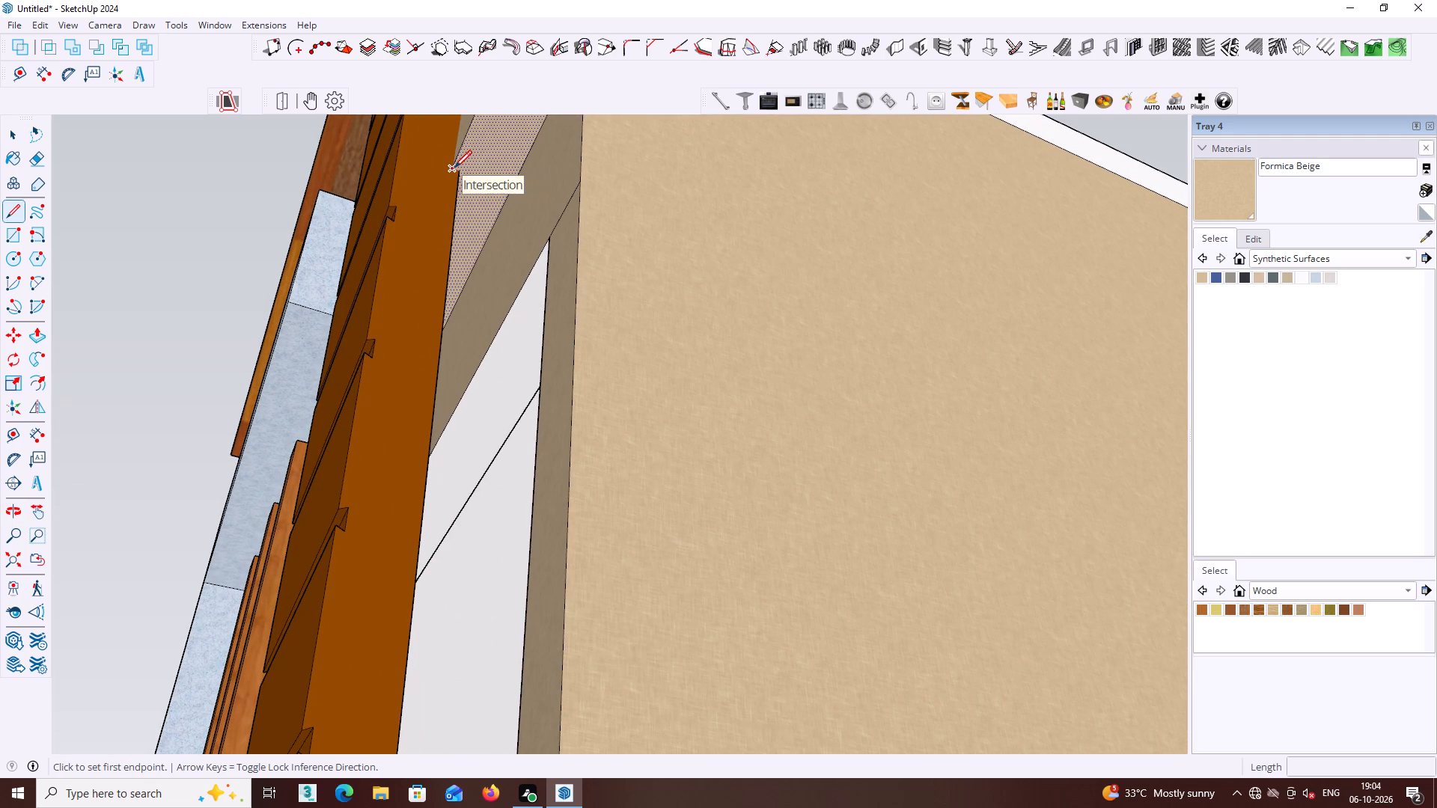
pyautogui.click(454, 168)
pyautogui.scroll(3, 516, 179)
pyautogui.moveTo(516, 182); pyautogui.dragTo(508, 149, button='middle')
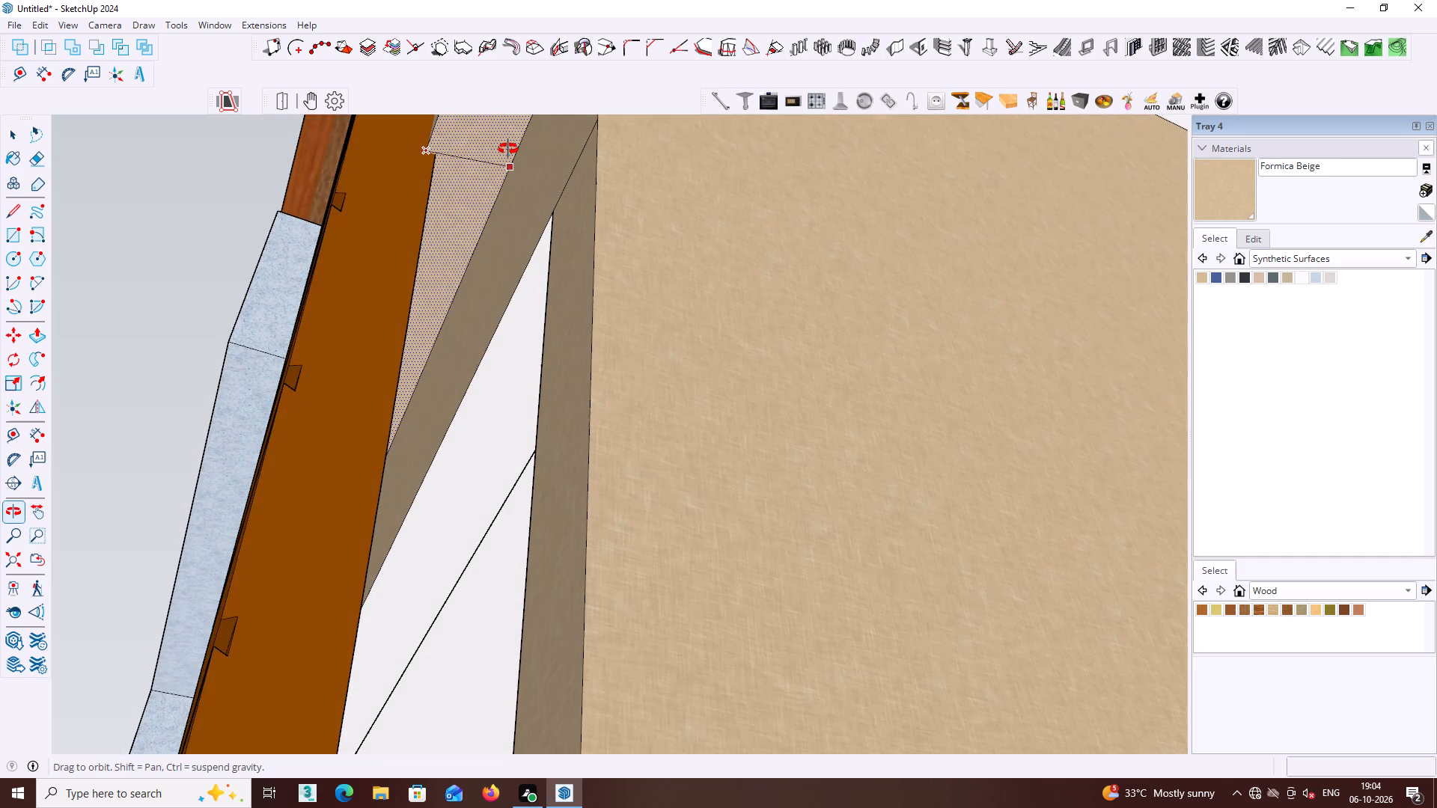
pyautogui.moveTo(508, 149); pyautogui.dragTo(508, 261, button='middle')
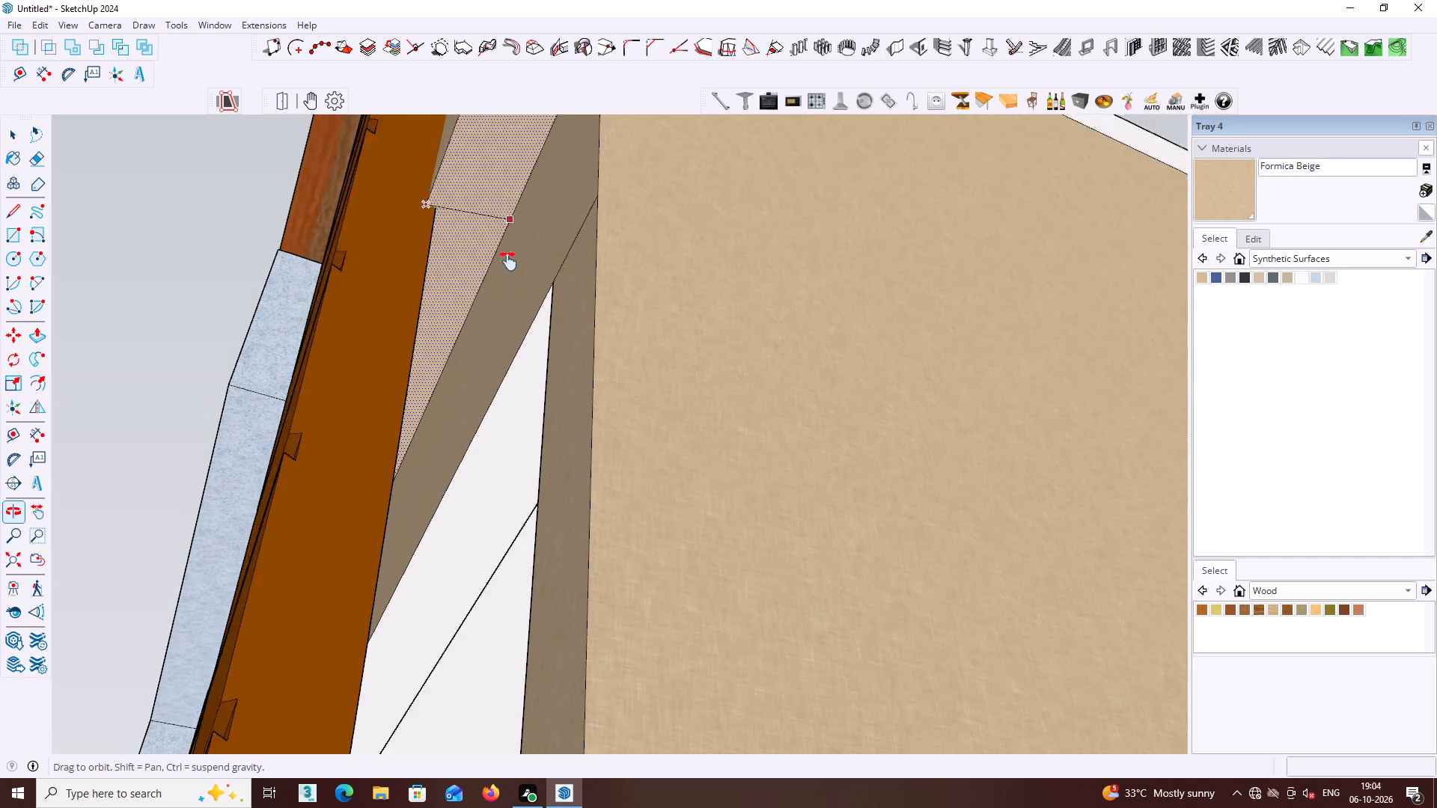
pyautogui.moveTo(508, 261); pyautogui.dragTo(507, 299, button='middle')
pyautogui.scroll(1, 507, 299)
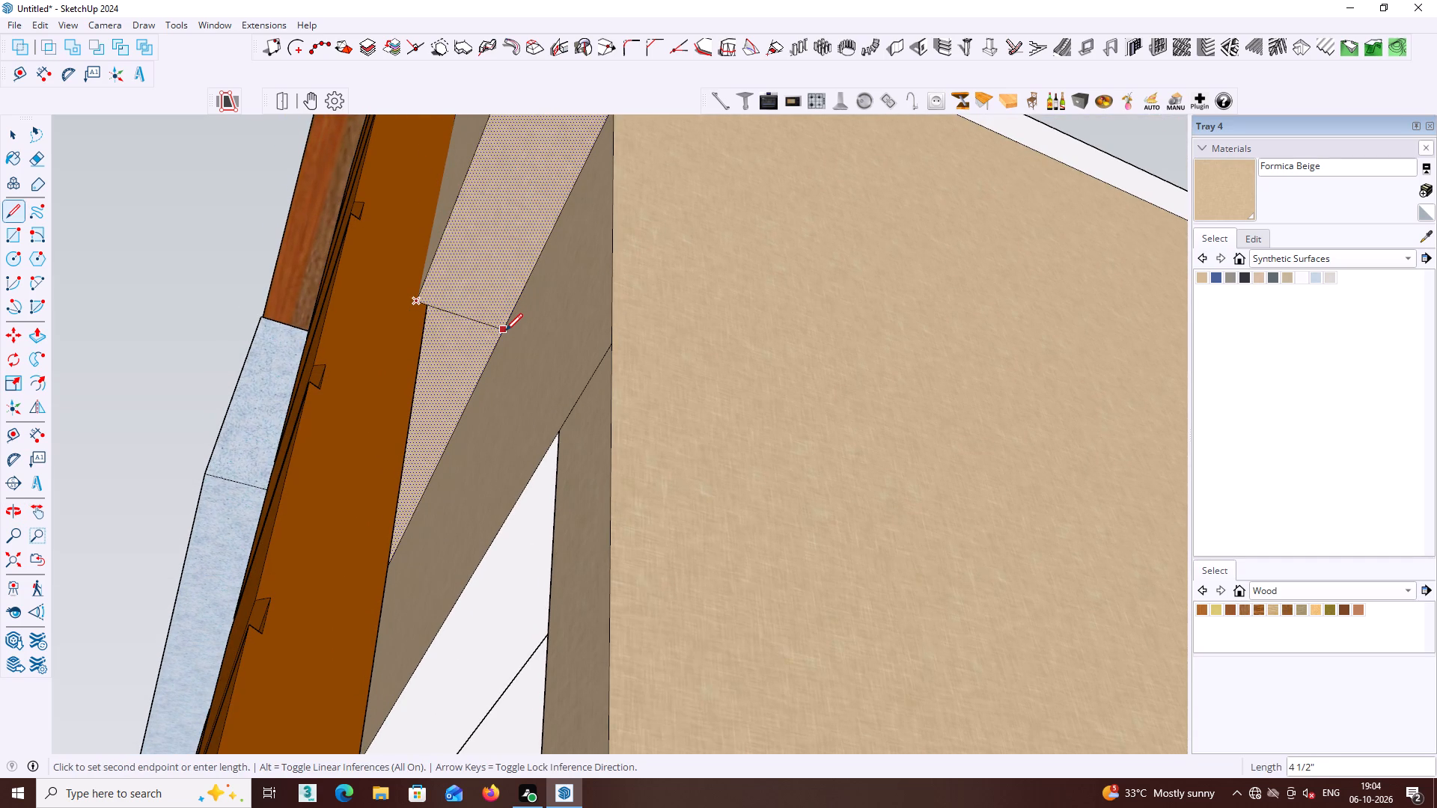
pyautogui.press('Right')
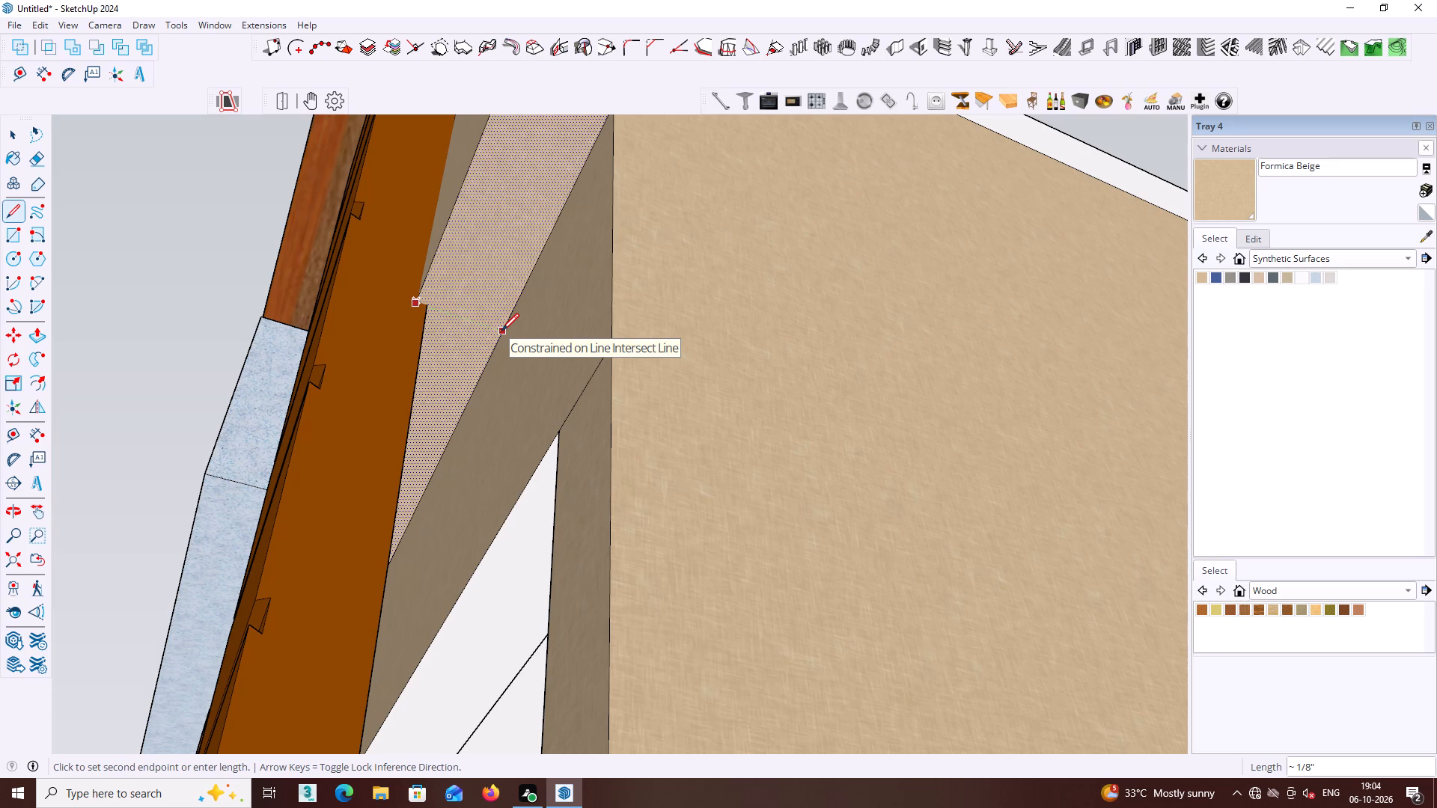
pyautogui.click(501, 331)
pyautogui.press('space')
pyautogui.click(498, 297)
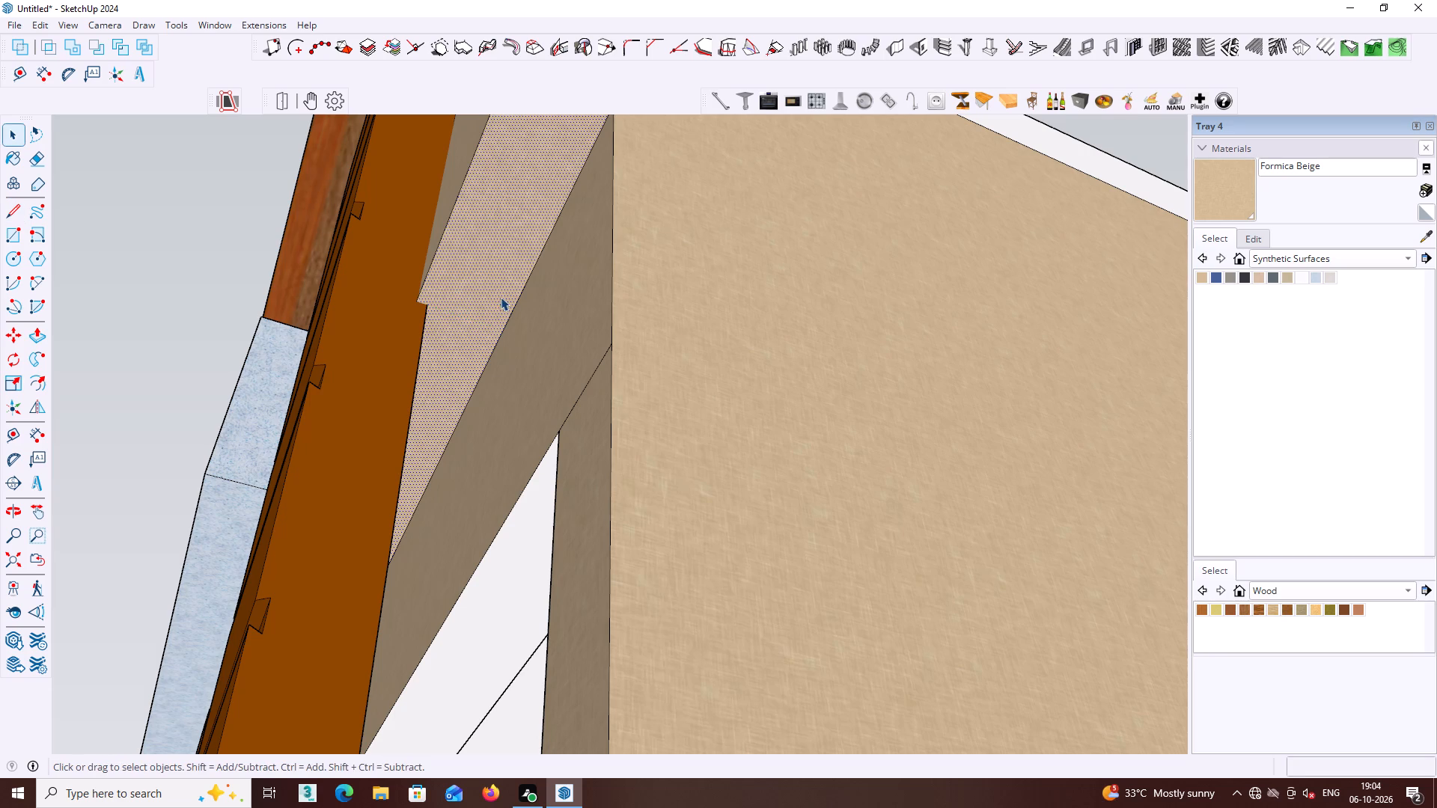
# Split the underside of the tower wall's step with a line from its inner corner beside the slatted column to the band's edge.
pyautogui.moveTo(501, 297); pyautogui.dragTo(537, 352, button='middle')
pyautogui.scroll(1, 454, 343)
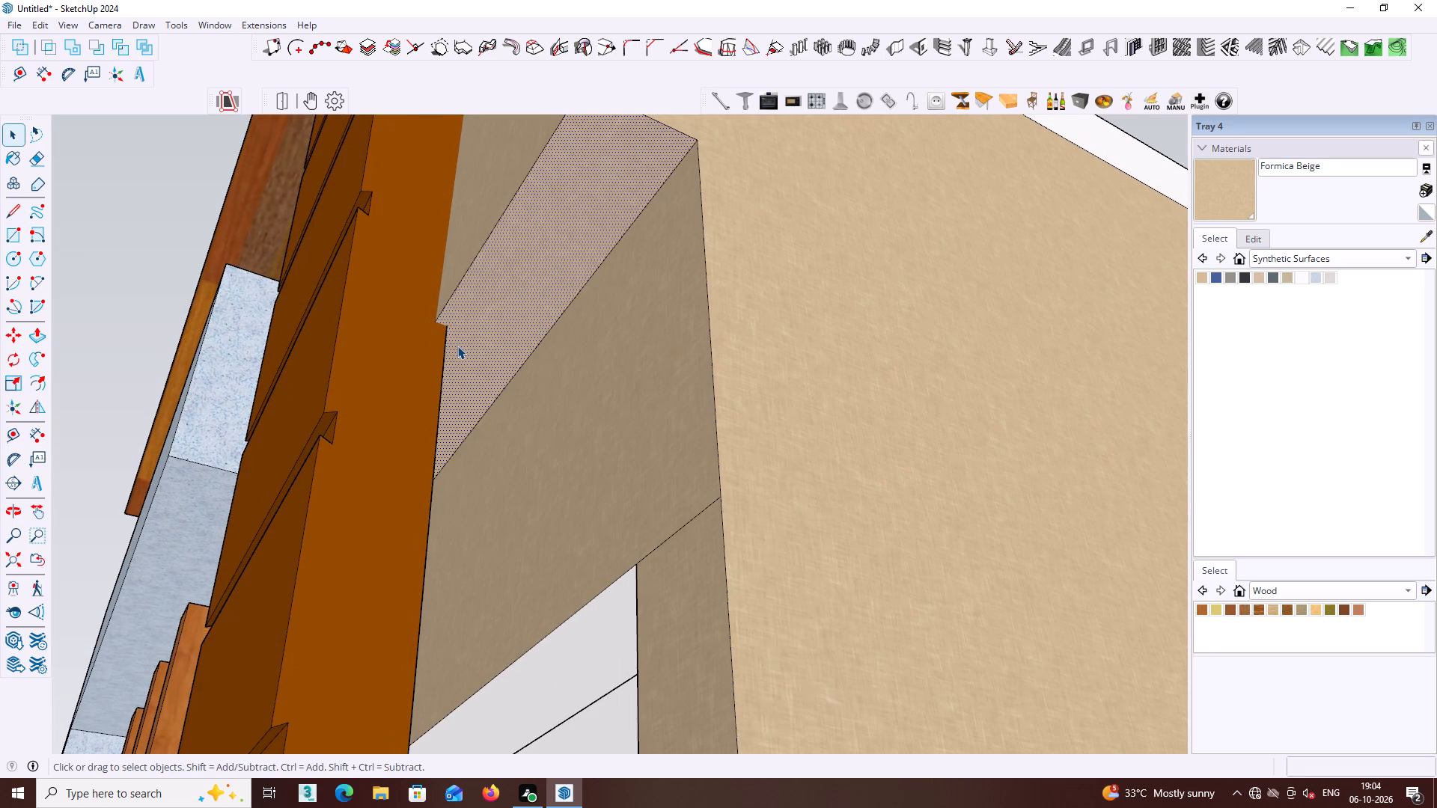
pyautogui.press('l')
pyautogui.click(437, 325)
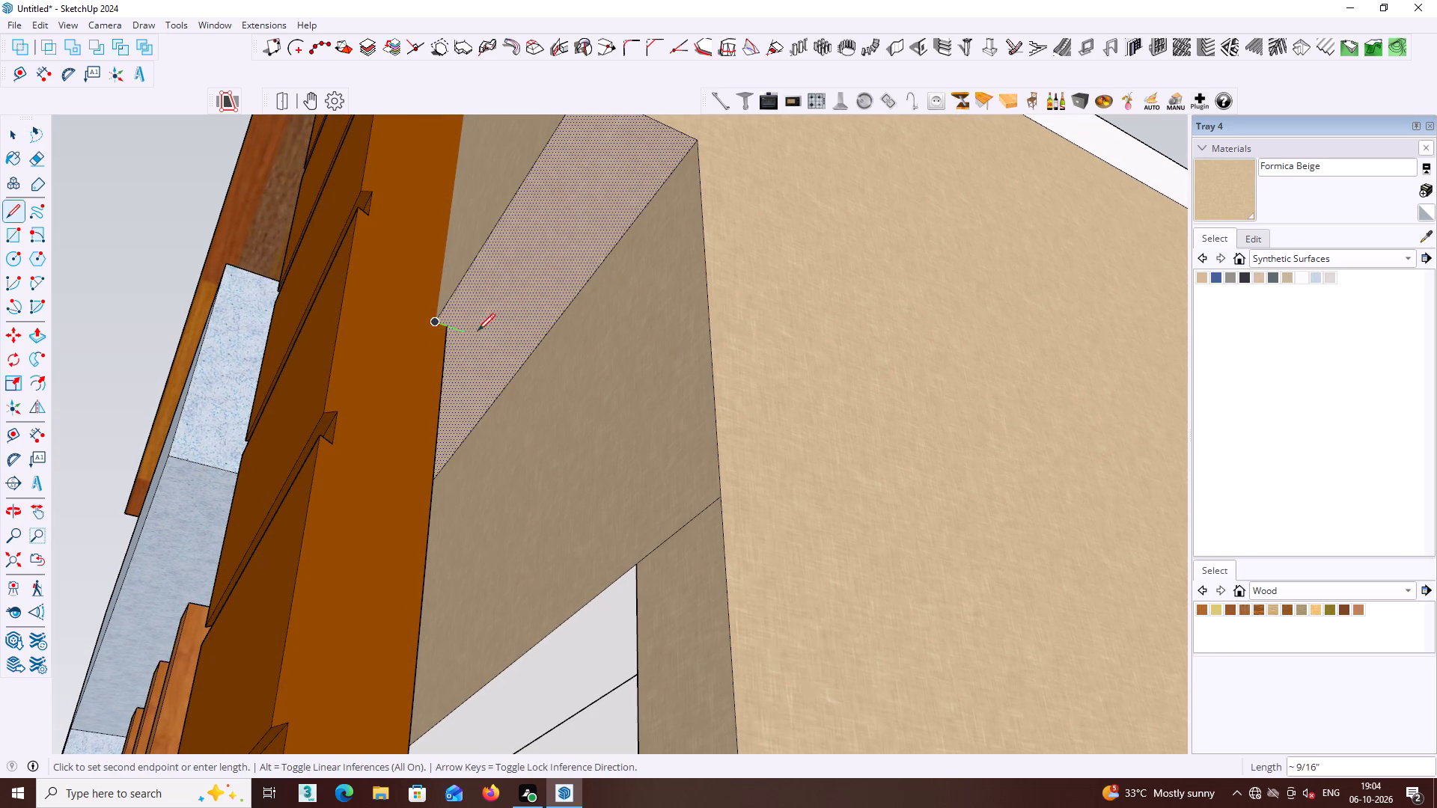
pyautogui.click(533, 353)
pyautogui.press('space')
# Pull the outer part of the split underside down about 1' 2 1/2" with Push/Pull, over the horizontal band.
pyautogui.scroll(-1, 550, 299)
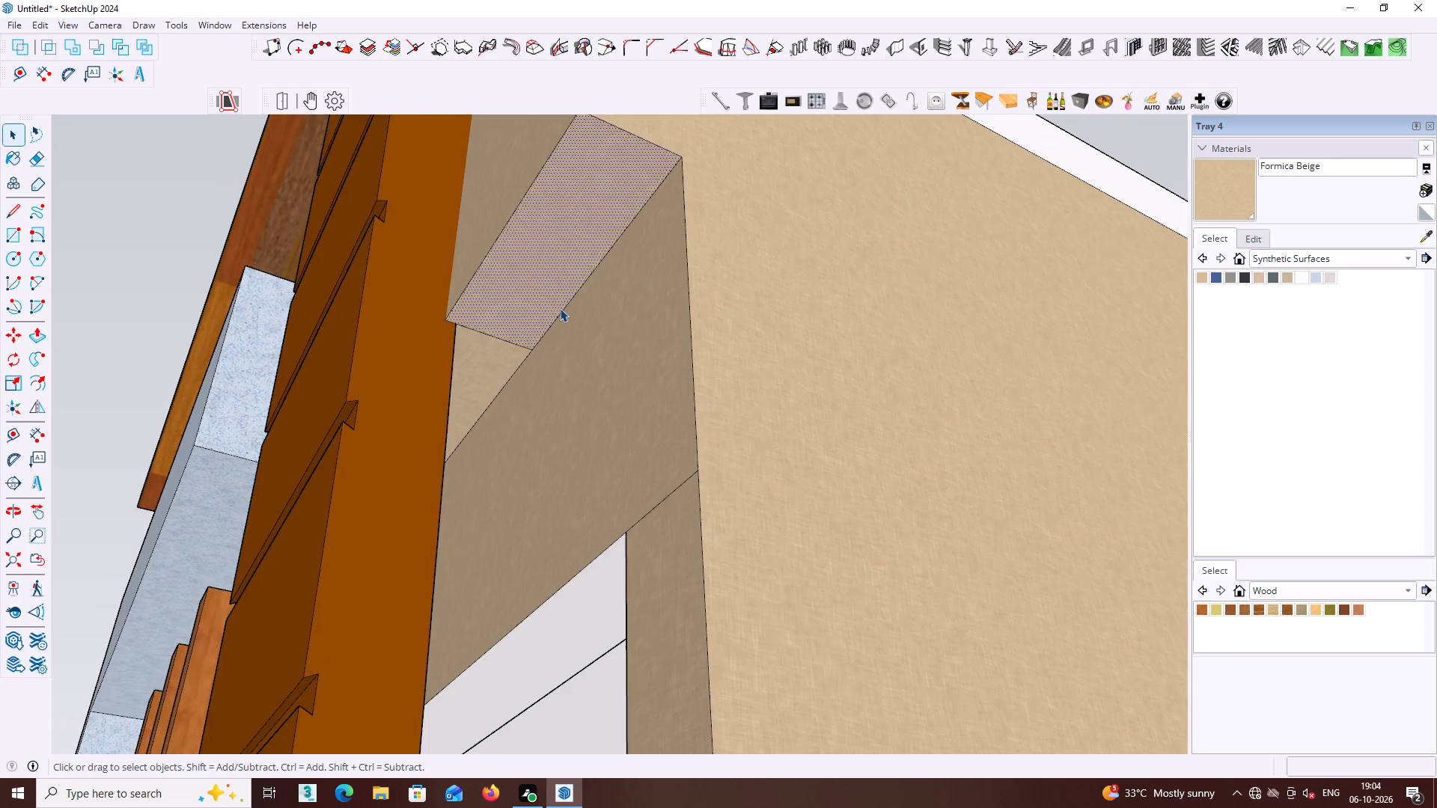
pyautogui.scroll(-4, 560, 308)
pyautogui.moveTo(596, 343); pyautogui.dragTo(701, 507, button='middle')
pyautogui.click(668, 362)
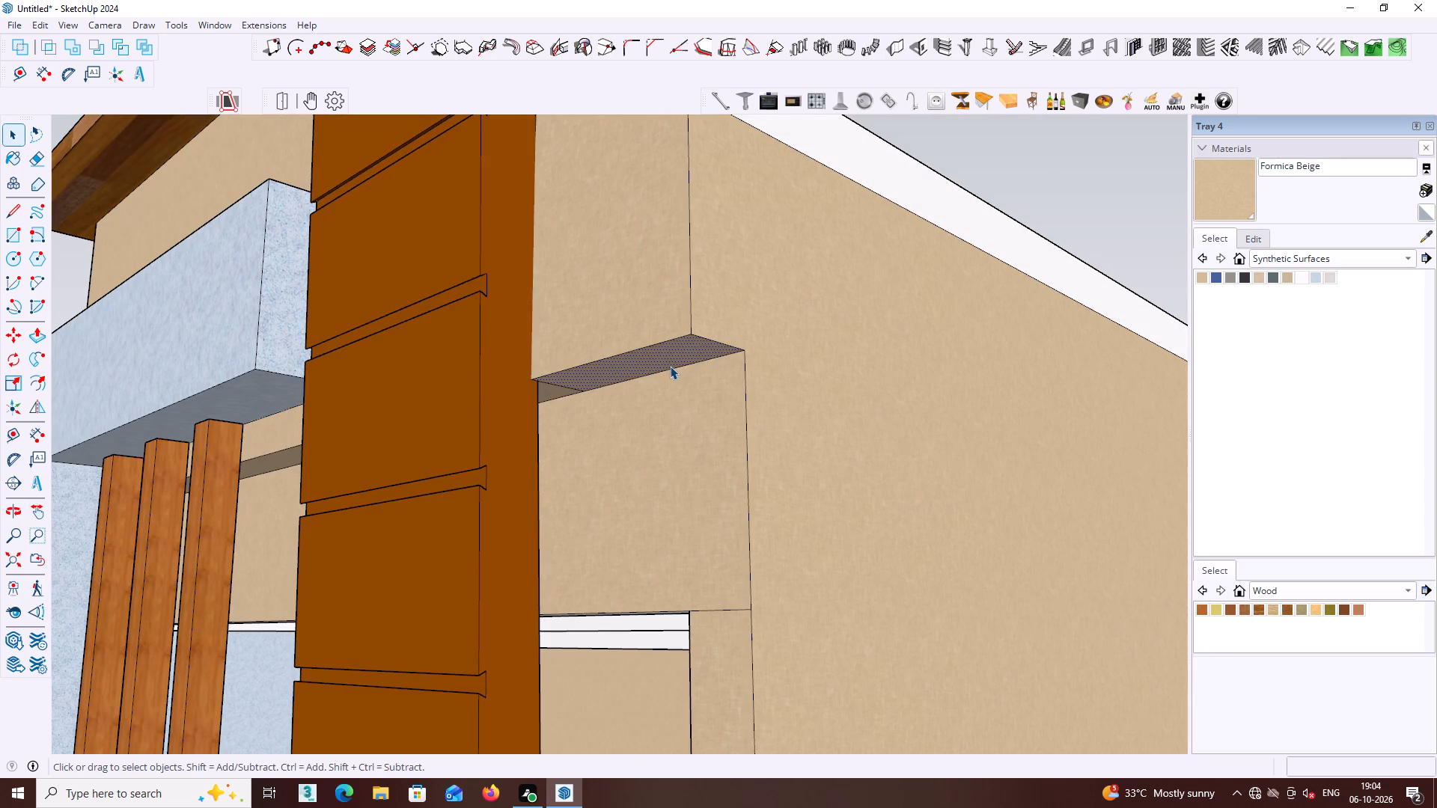
pyautogui.keyDown('shift'); pyautogui.moveTo(670, 363); pyautogui.dragTo(641, 250, button='middle'); pyautogui.keyUp('shift')
pyautogui.press('p')
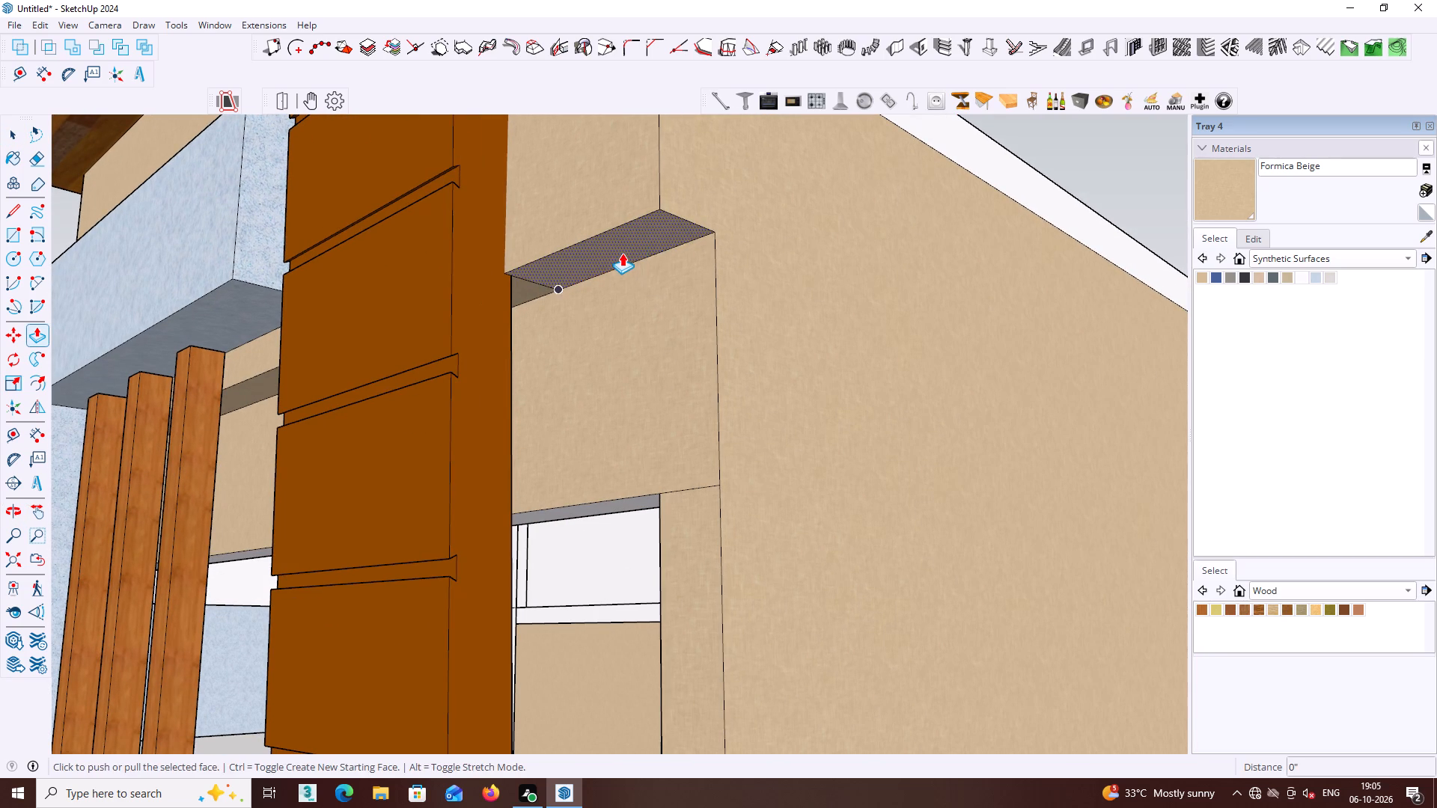
pyautogui.click(622, 253)
pyautogui.scroll(-5, 650, 453)
pyautogui.moveTo(654, 456); pyautogui.dragTo(596, 124, button='middle')
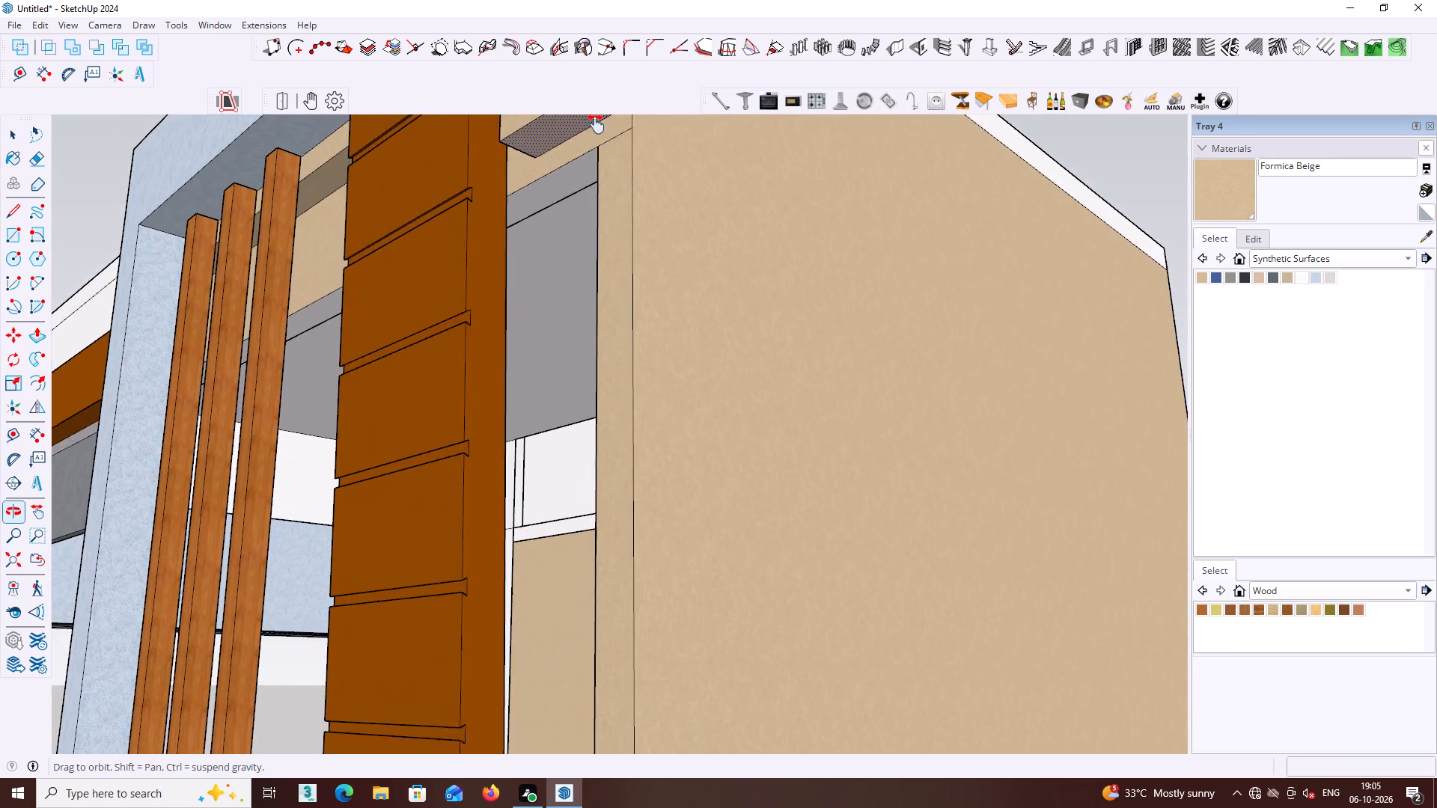
pyautogui.moveTo(596, 124); pyautogui.dragTo(596, 125, button='middle')
pyautogui.moveTo(599, 230); pyautogui.dragTo(599, 266, button='middle')
pyautogui.scroll(-10, 599, 230)
pyautogui.moveTo(573, 485); pyautogui.dragTo(537, 190, button='middle')
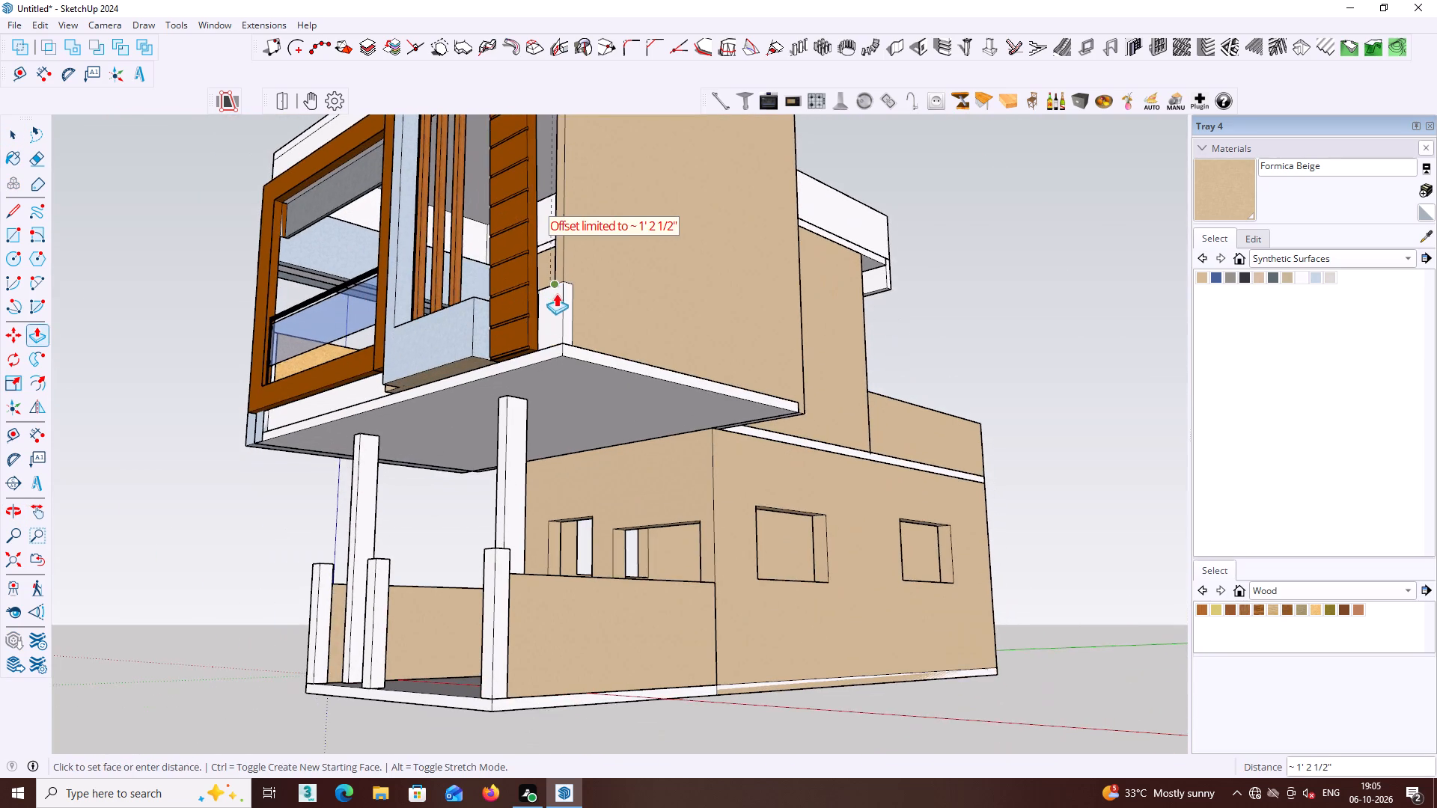
pyautogui.moveTo(546, 312); pyautogui.dragTo(568, 430, button='middle')
pyautogui.scroll(8, 571, 425)
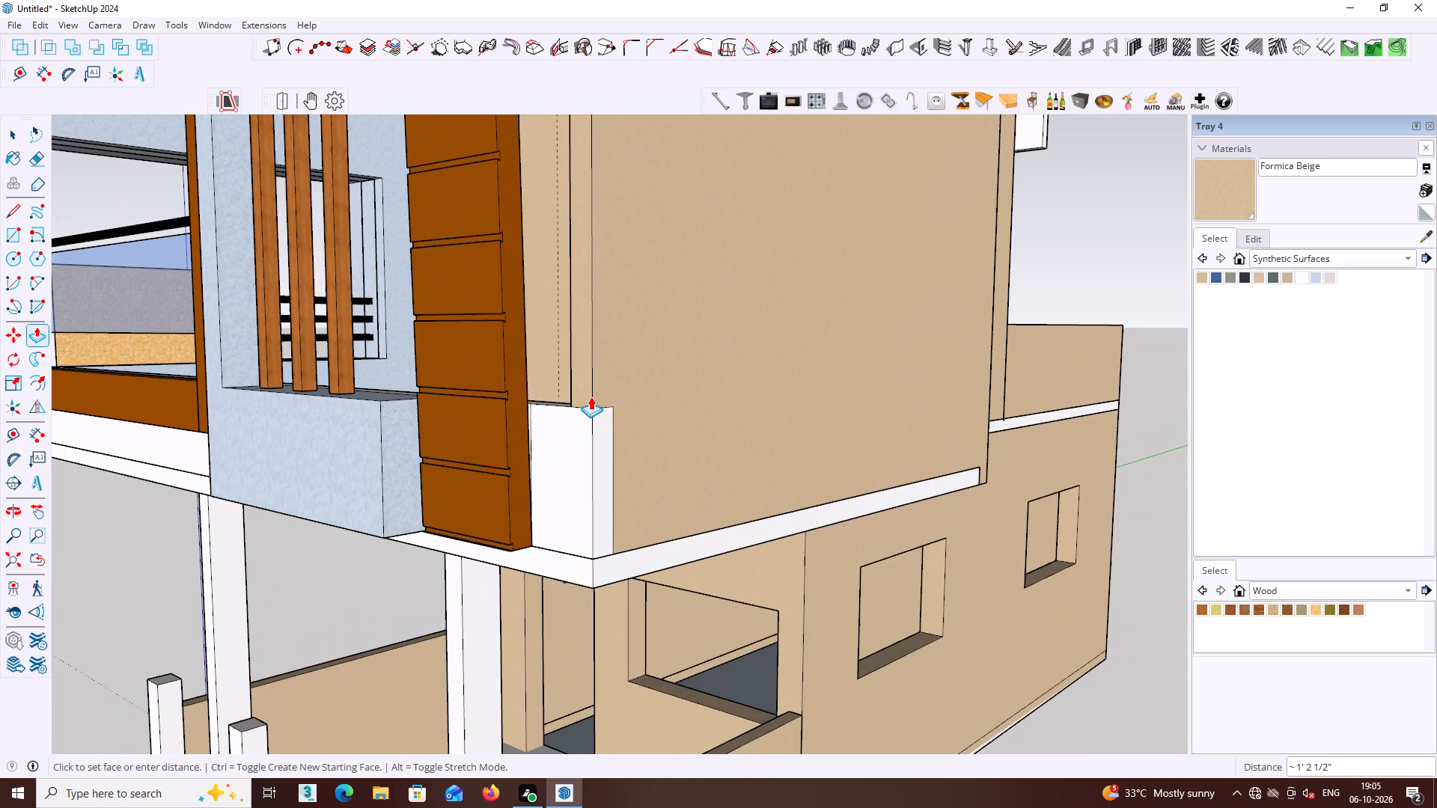
pyautogui.click(570, 400)
# Pull the same underside face down another 8' 5 11/16" with Push/Pull, to the top of the white block at the wall's base.
pyautogui.moveTo(573, 403); pyautogui.dragTo(704, 477, button='middle')
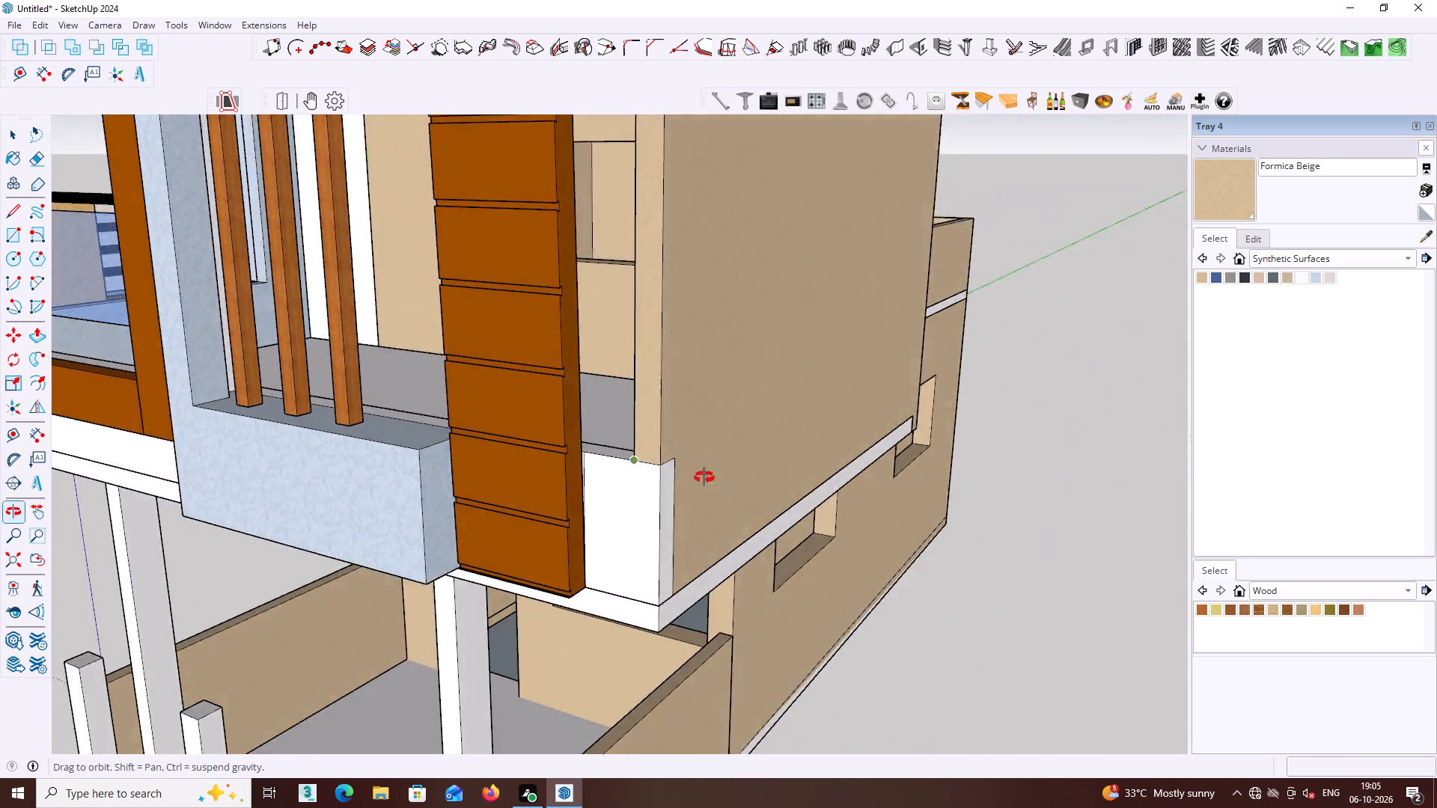
pyautogui.moveTo(704, 477); pyautogui.dragTo(755, 479, button='middle')
pyautogui.scroll(-7, 738, 437)
pyautogui.moveTo(800, 408); pyautogui.dragTo(674, 609, button='middle')
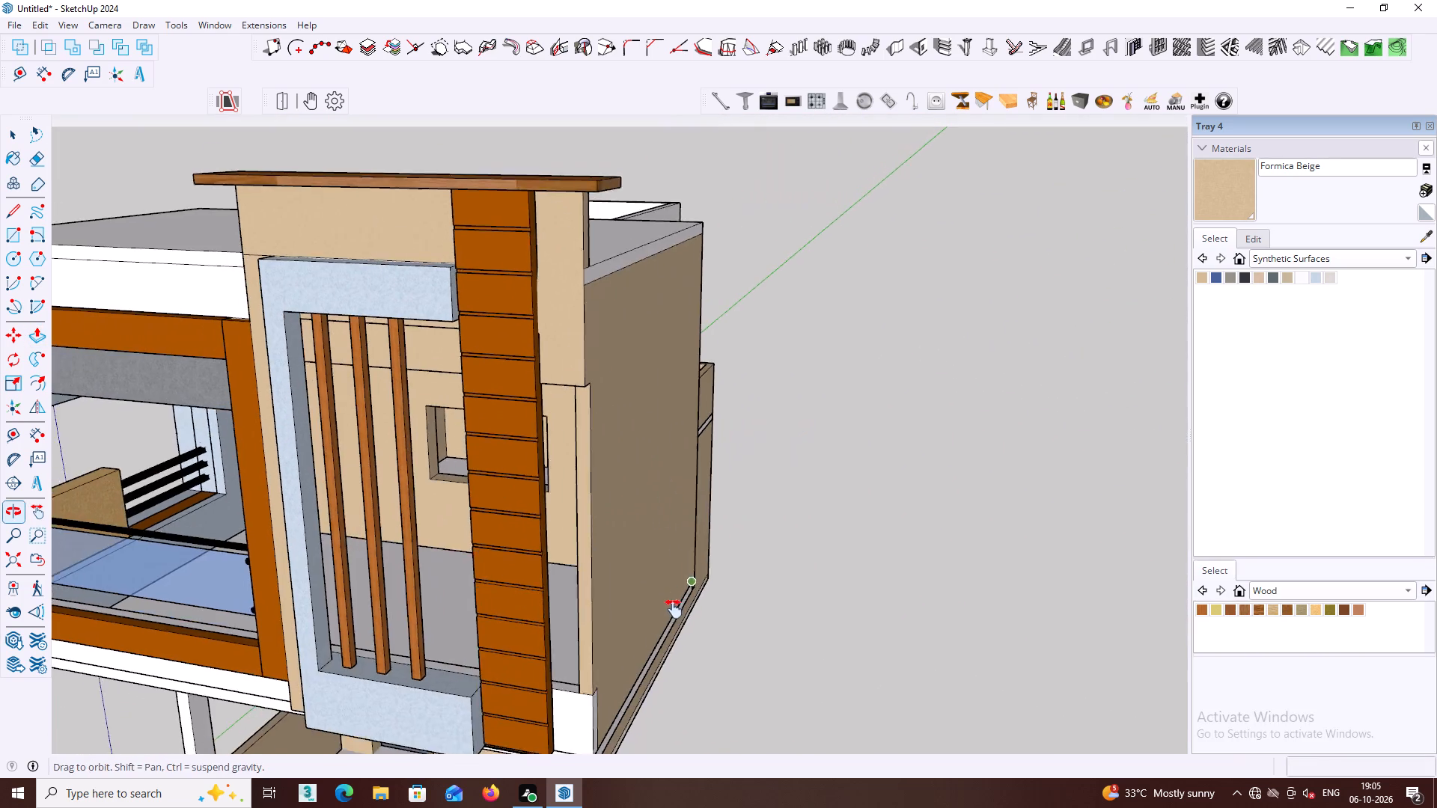
pyautogui.moveTo(674, 609); pyautogui.dragTo(671, 609, button='middle')
pyautogui.moveTo(672, 521); pyautogui.dragTo(608, 216, button='middle')
pyautogui.scroll(3, 442, 212)
pyautogui.click(534, 180)
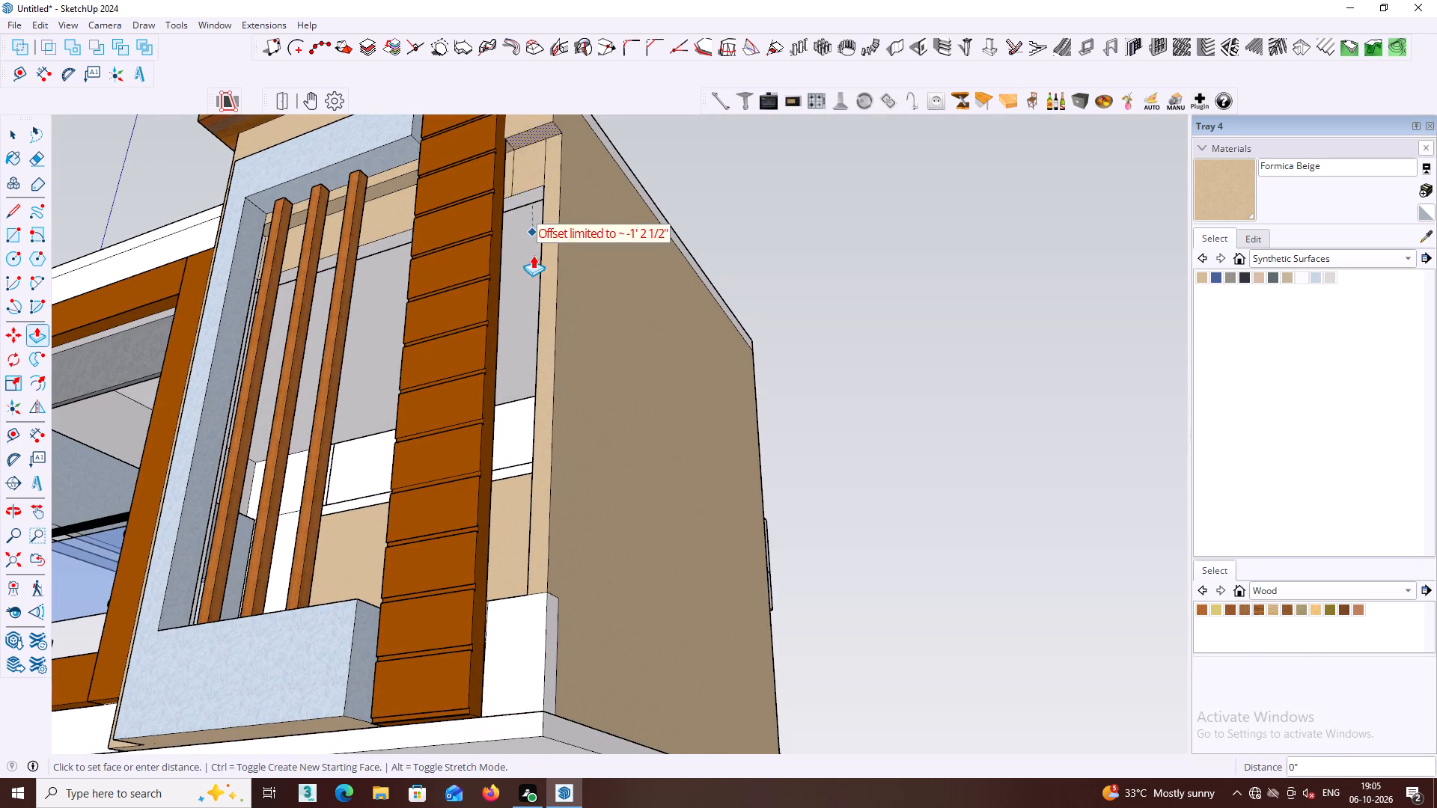
pyautogui.click(550, 597)
pyautogui.press('space')
pyautogui.scroll(-1, 636, 584)
pyautogui.moveTo(637, 586); pyautogui.dragTo(831, 671, button='middle')
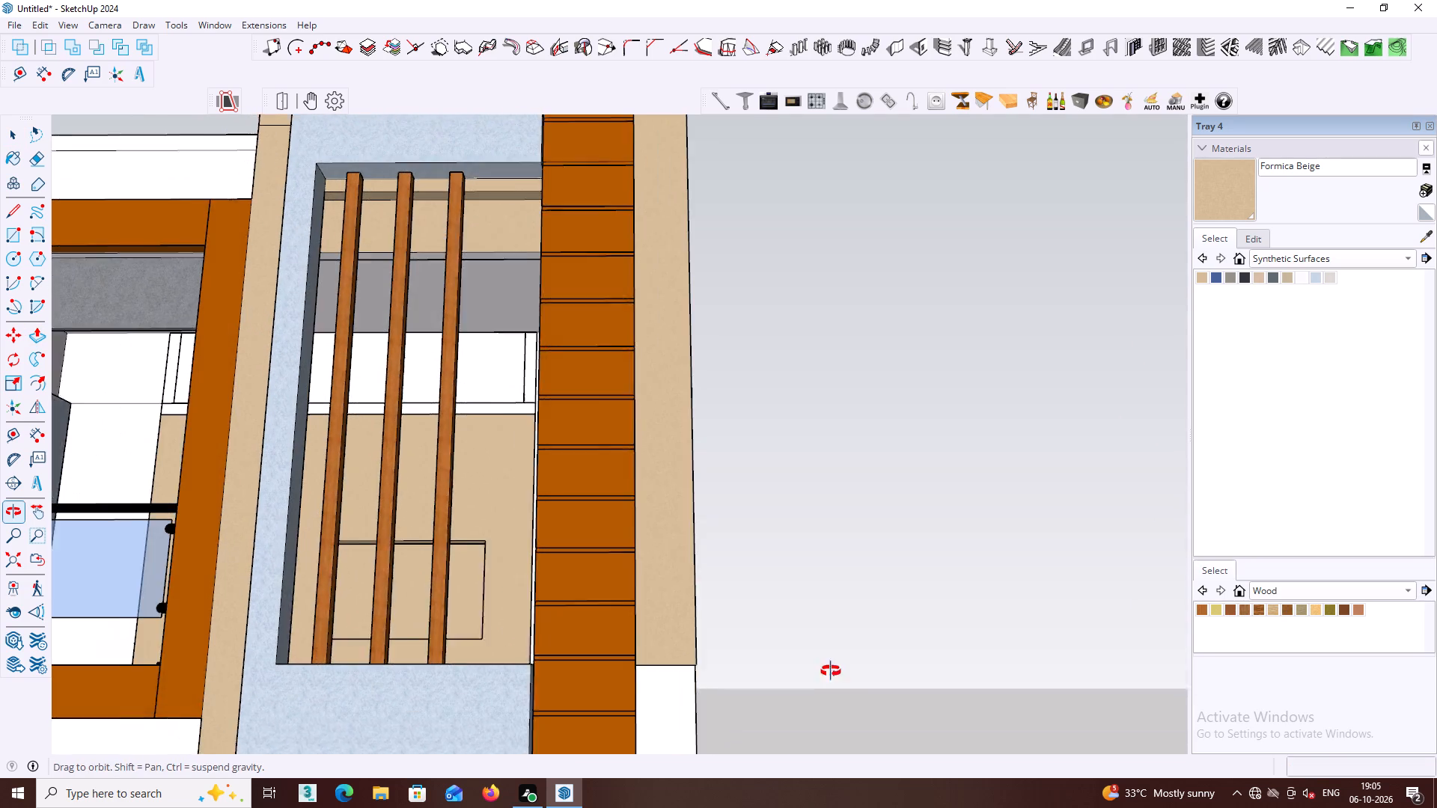
# Inspect the extended tower wall beside the wood-slatted column from the front, the outer side and above.
pyautogui.moveTo(831, 671); pyautogui.dragTo(841, 670, button='middle')
pyautogui.keyDown('shift'); pyautogui.moveTo(837, 633); pyautogui.dragTo(634, 480, button='middle'); pyautogui.keyUp('shift')
pyautogui.click(721, 479)
pyautogui.moveTo(737, 459); pyautogui.dragTo(626, 592, button='middle')
pyautogui.scroll(-1, 626, 592)
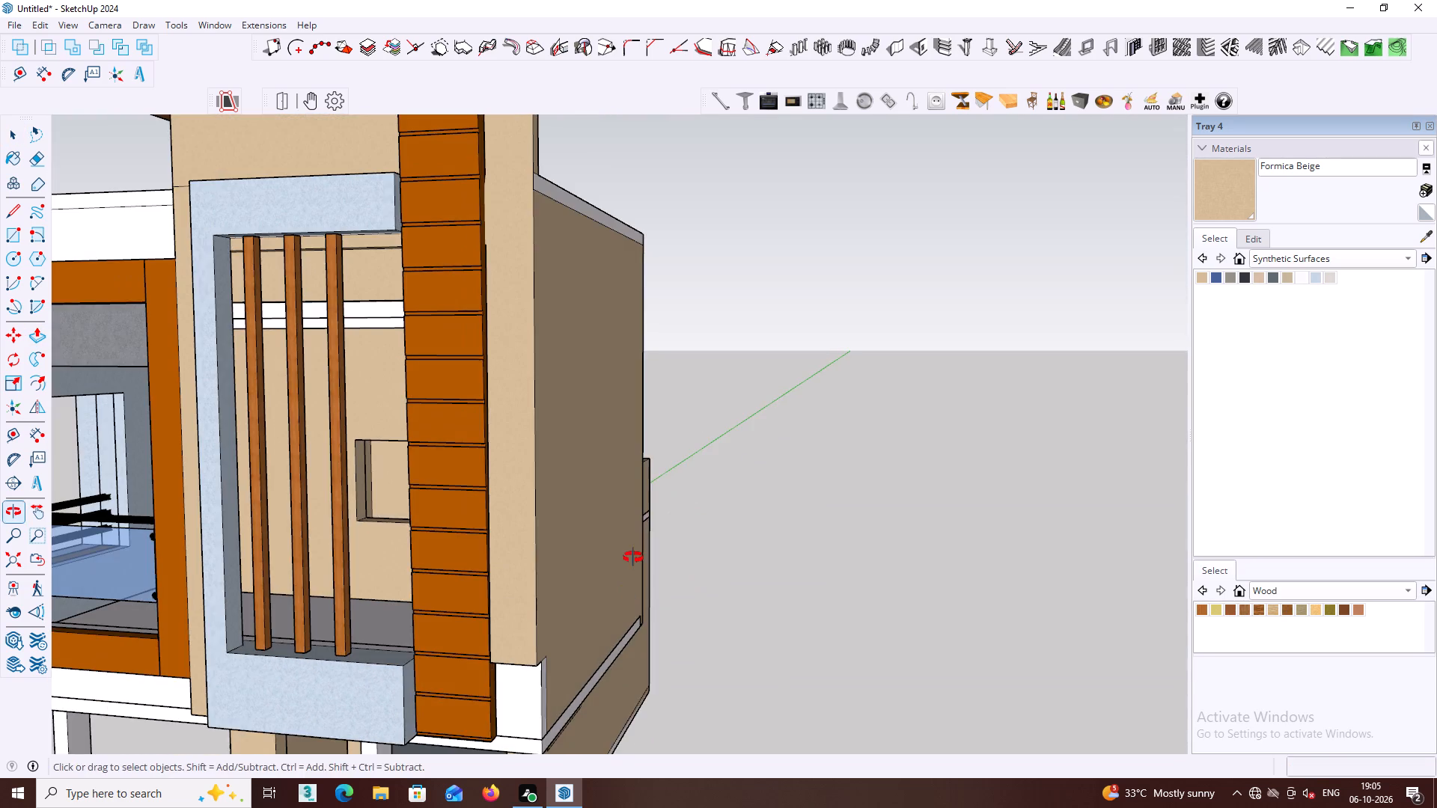
pyautogui.middleClick(633, 557)
pyautogui.moveTo(600, 472); pyautogui.dragTo(451, 517, button='middle')
pyautogui.scroll(-2, 453, 482)
pyautogui.moveTo(475, 475); pyautogui.dragTo(674, 504, button='middle')
pyautogui.scroll(2, 568, 385)
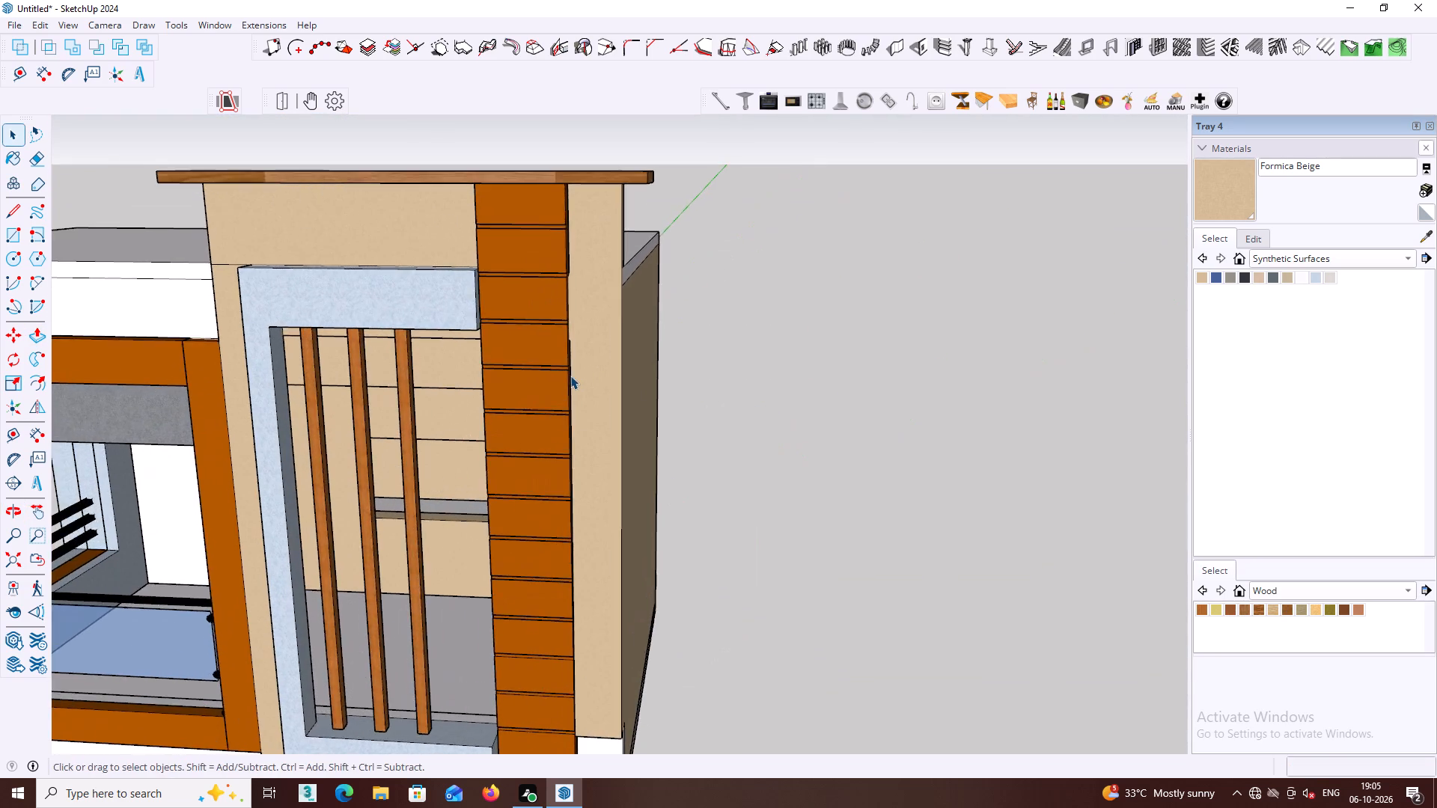
pyautogui.moveTo(570, 376); pyautogui.dragTo(668, 382, button='middle')
pyautogui.scroll(1, 656, 348)
pyautogui.moveTo(654, 340); pyautogui.dragTo(489, 353, button='middle')
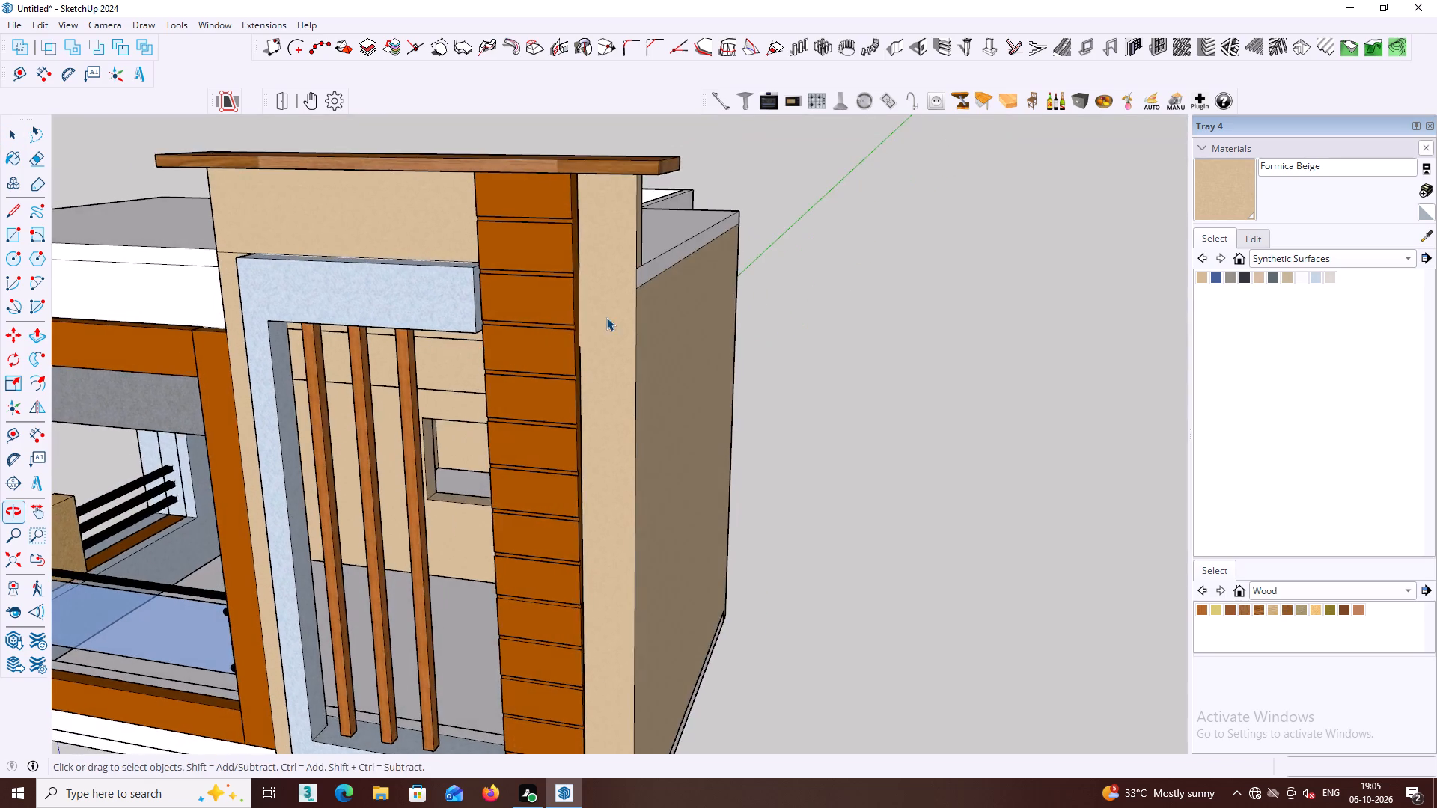
pyautogui.scroll(10, 606, 307)
pyautogui.middleClick(594, 302)
pyautogui.middleClick(584, 310)
pyautogui.moveTo(564, 390); pyautogui.dragTo(658, 420, button='middle')
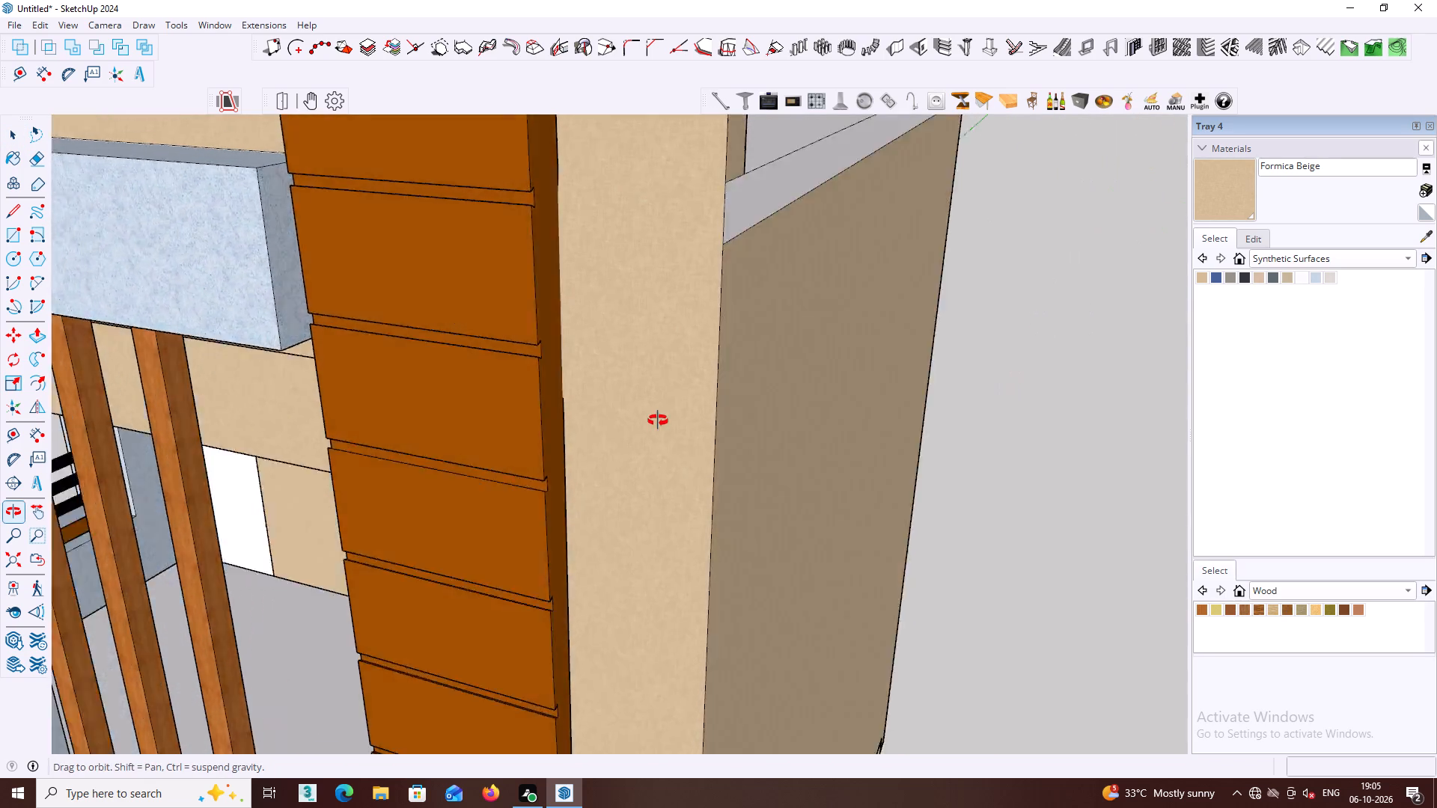
pyautogui.moveTo(658, 420); pyautogui.dragTo(671, 417, button='middle')
pyautogui.scroll(-17, 639, 408)
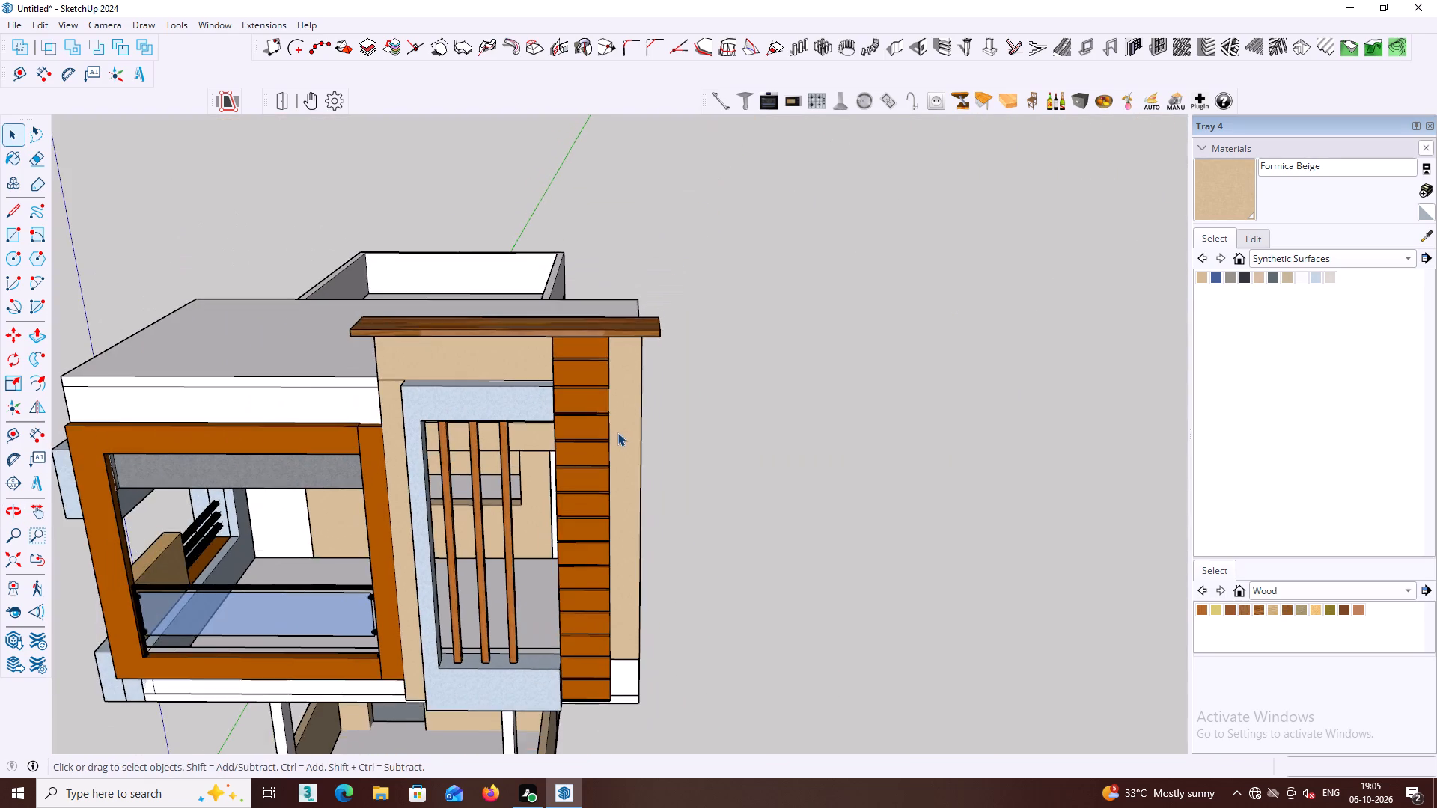
pyautogui.moveTo(605, 411); pyautogui.dragTo(726, 348, button='middle')
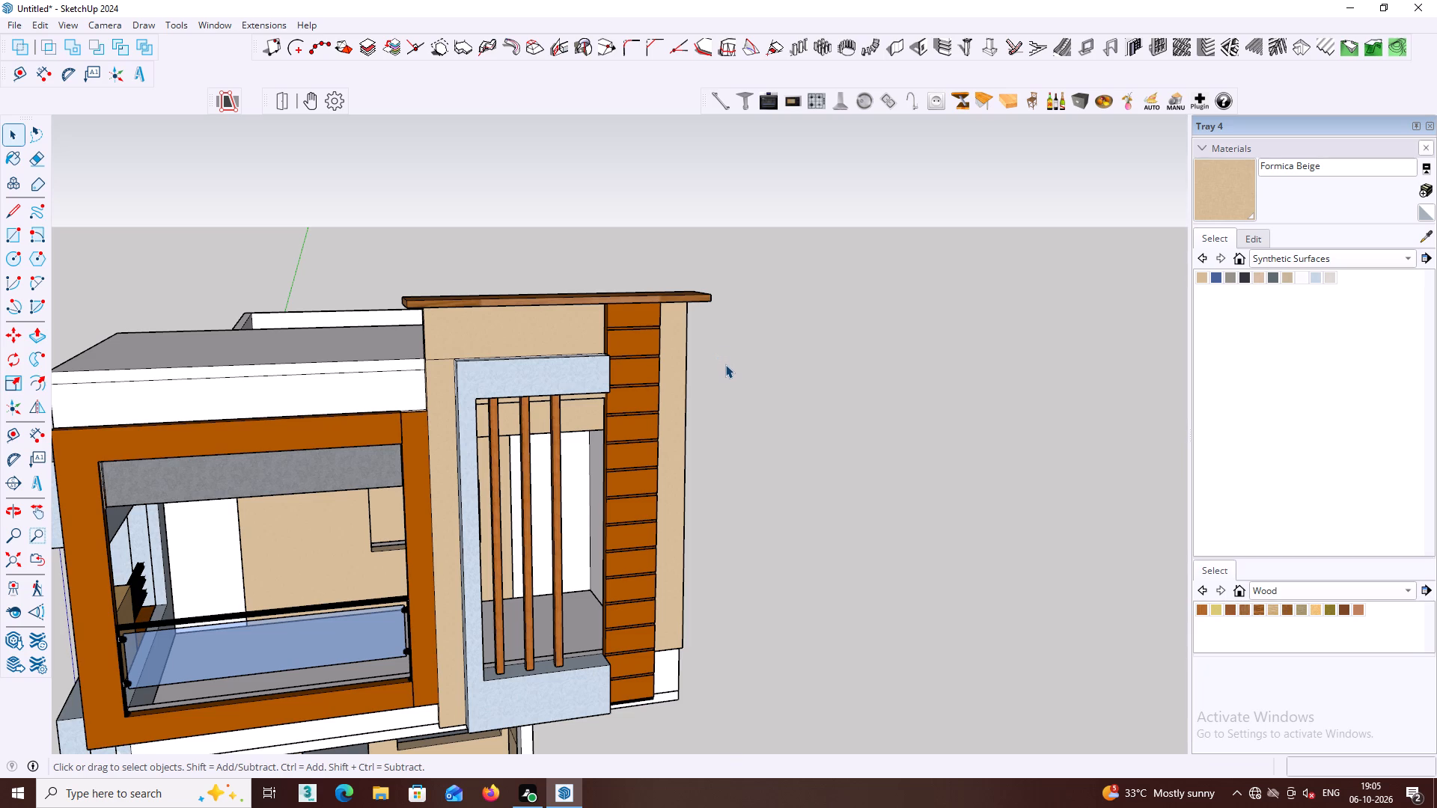
# Review the whole house exterior, checking the front balcony frame, the tower and the light-blue side frame from several angles.
pyautogui.scroll(-5, 725, 364)
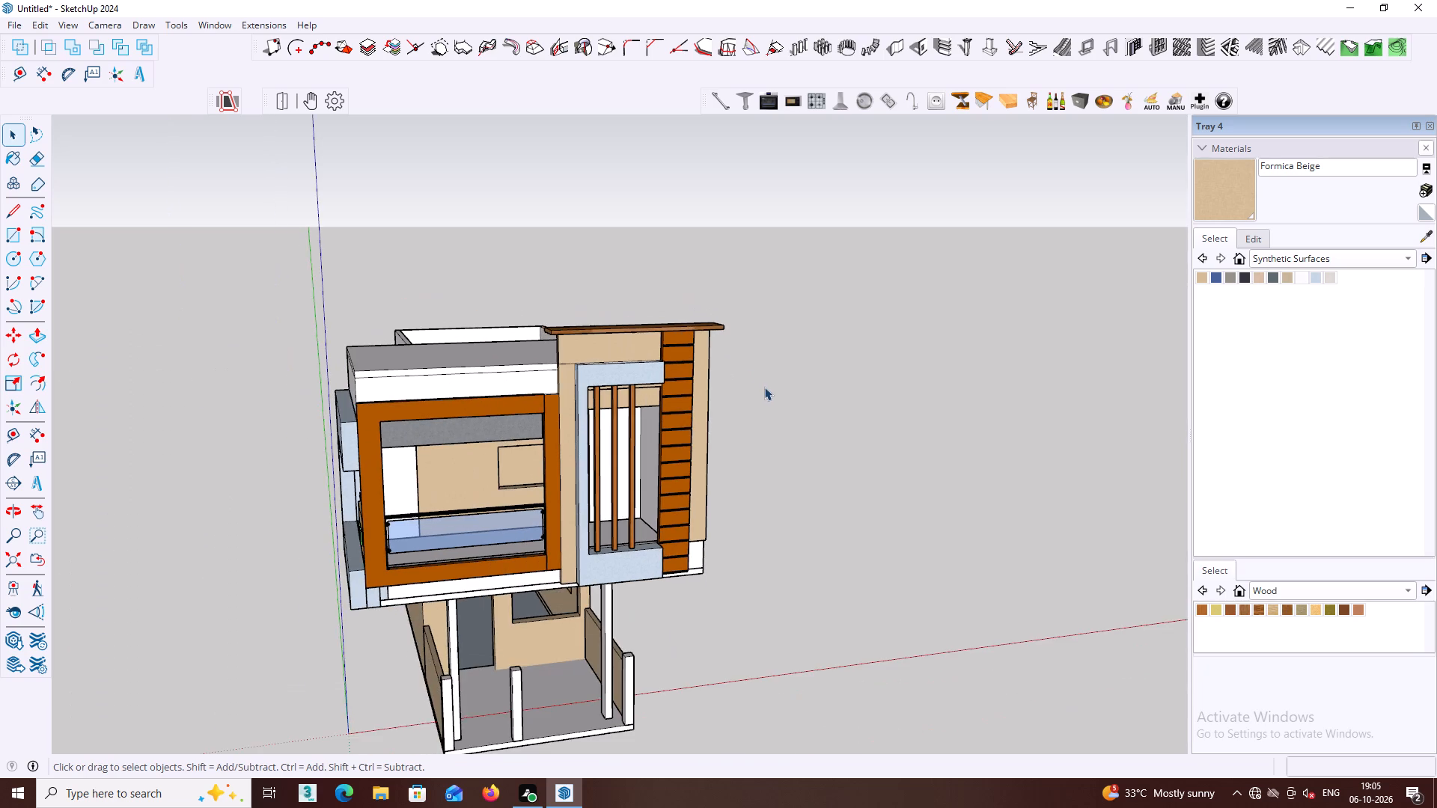
pyautogui.moveTo(766, 387); pyautogui.dragTo(653, 387, button='middle')
pyautogui.moveTo(656, 388); pyautogui.dragTo(613, 528, button='middle')
pyautogui.moveTo(740, 416); pyautogui.dragTo(592, 428, button='middle')
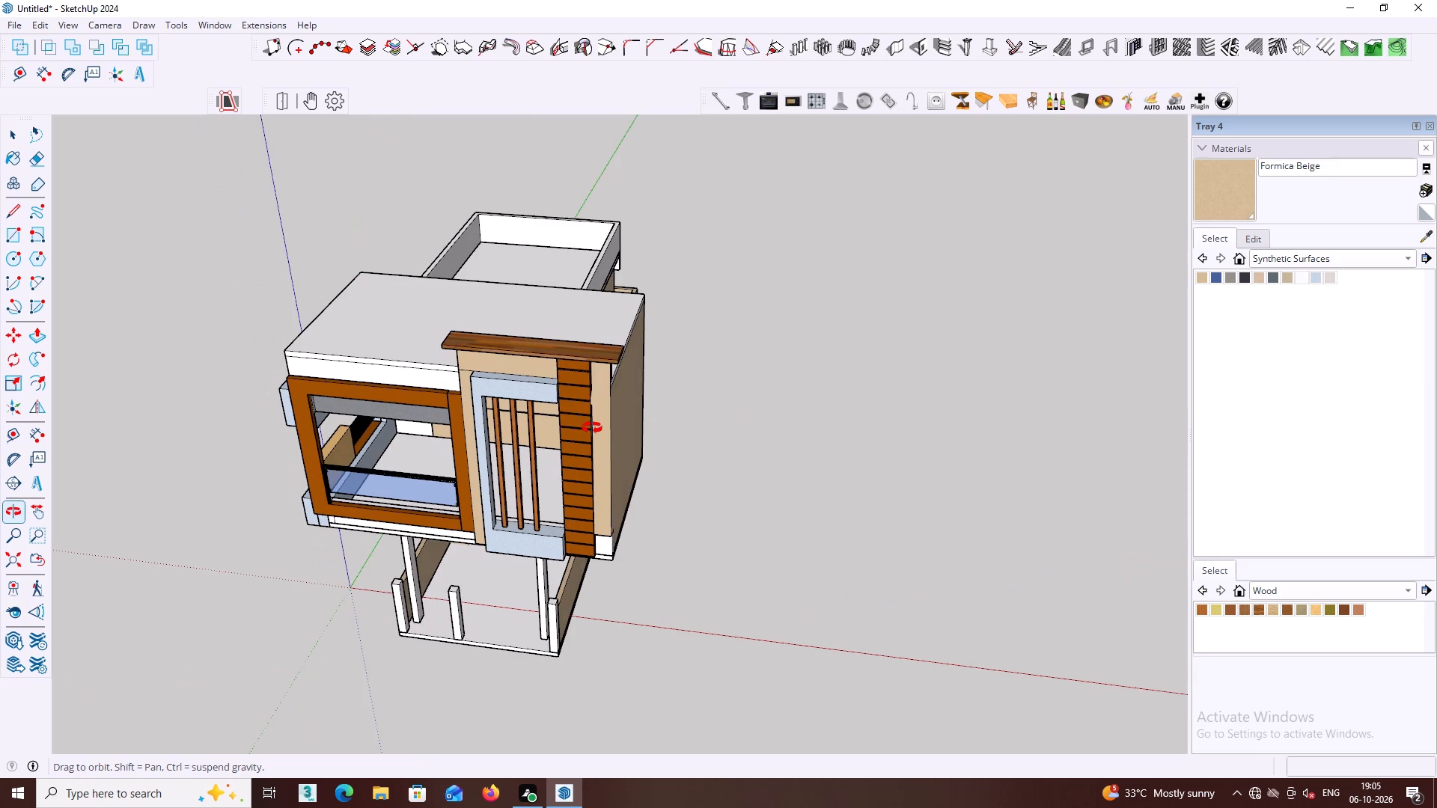
pyautogui.moveTo(592, 428); pyautogui.dragTo(936, 223, button='middle')
pyautogui.moveTo(434, 306); pyautogui.dragTo(538, 313, button='middle')
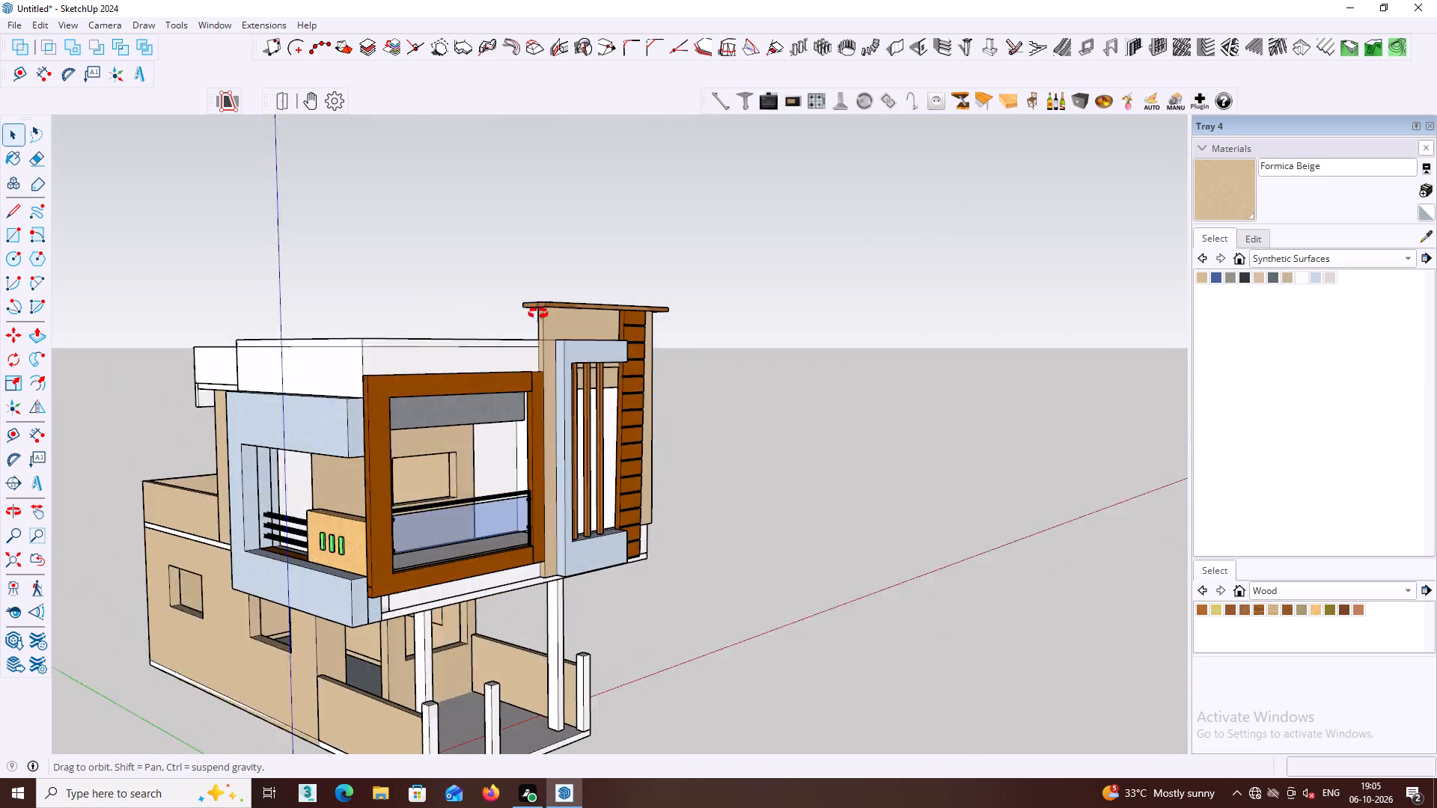
pyautogui.moveTo(538, 313); pyautogui.dragTo(524, 325, button='middle')
pyautogui.moveTo(365, 328); pyautogui.dragTo(318, 373, button='middle')
pyautogui.scroll(-5, 324, 378)
pyautogui.moveTo(349, 400); pyautogui.dragTo(359, 427, button='middle')
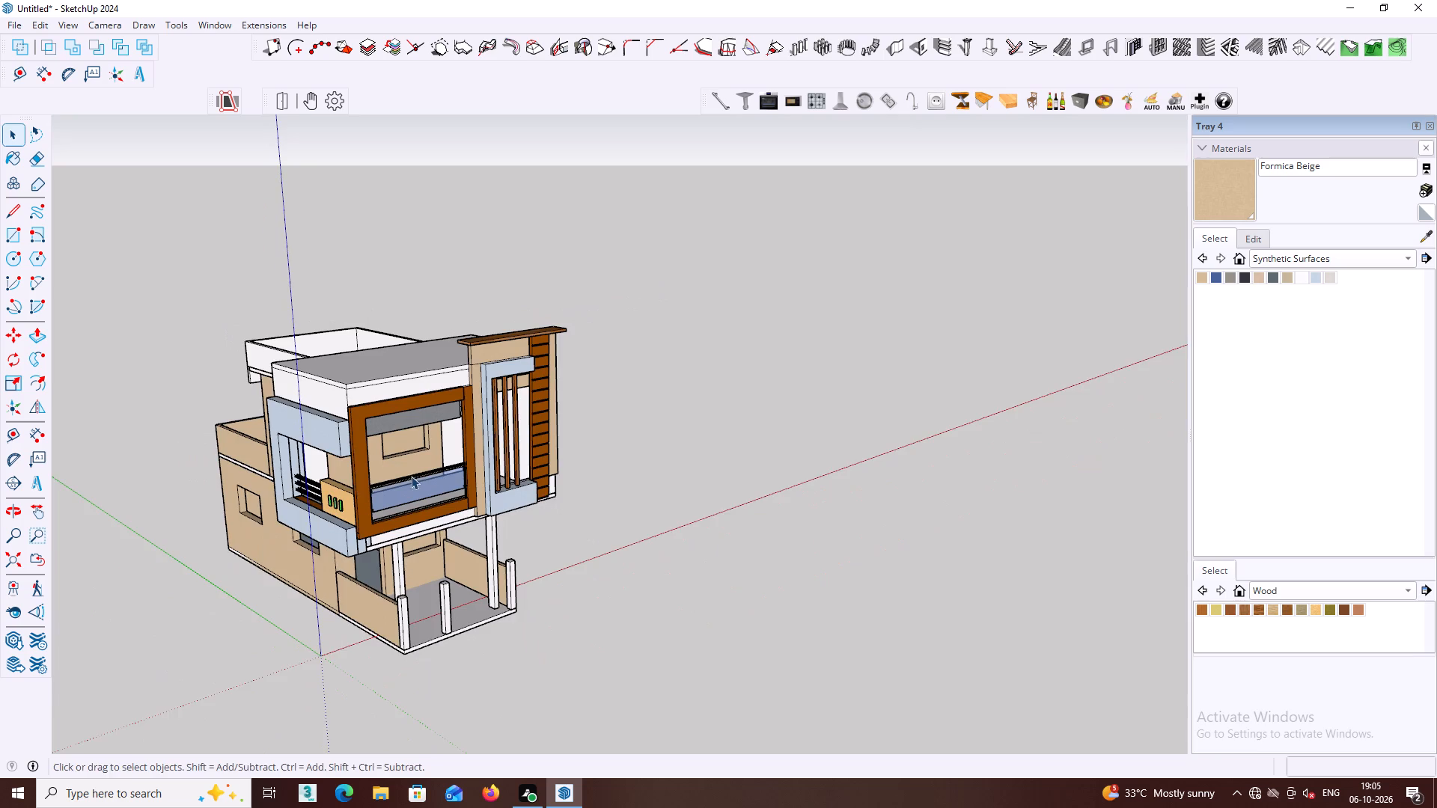
pyautogui.moveTo(412, 476); pyautogui.dragTo(364, 477, button='middle')
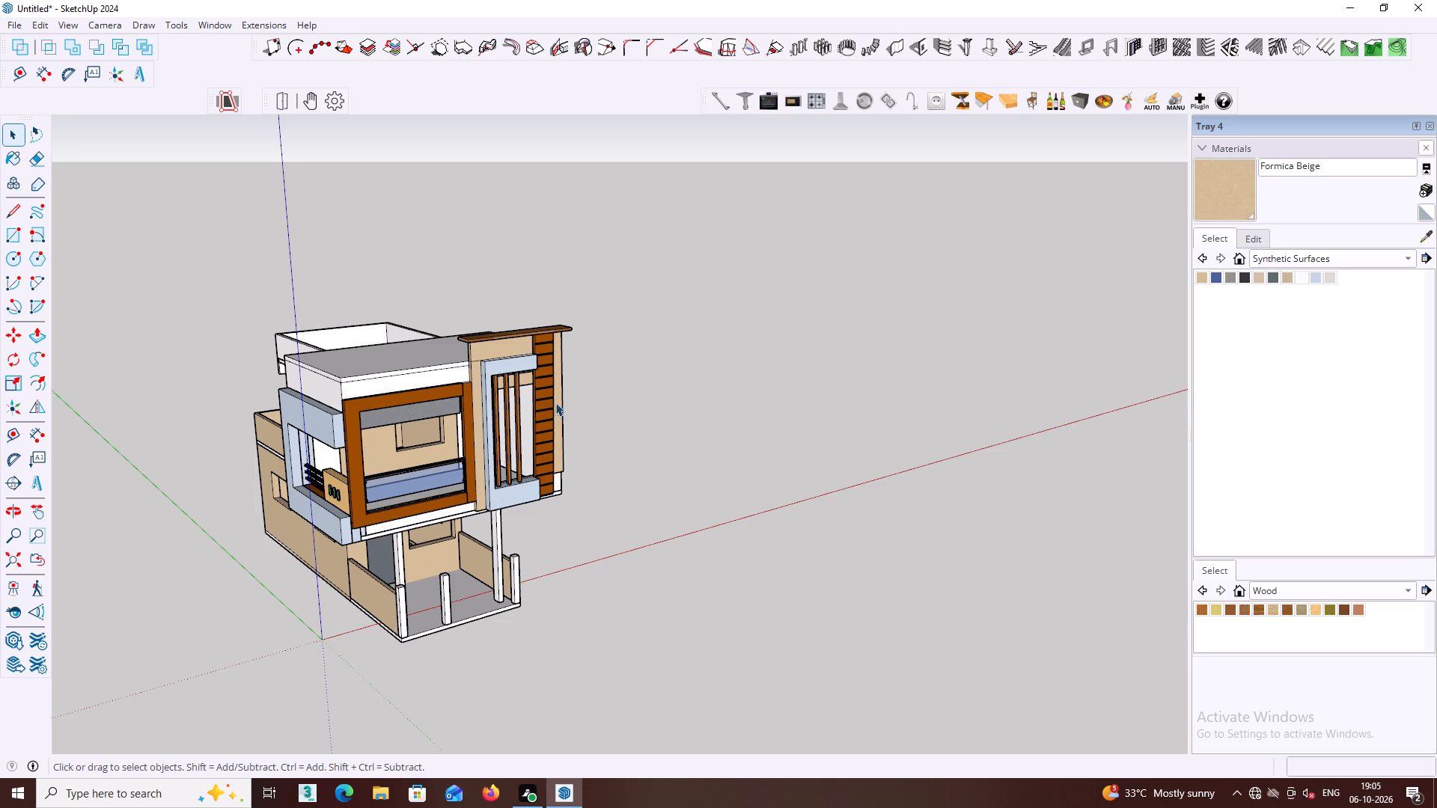
pyautogui.scroll(2, 341, 461)
pyautogui.moveTo(406, 438); pyautogui.dragTo(463, 397, button='middle')
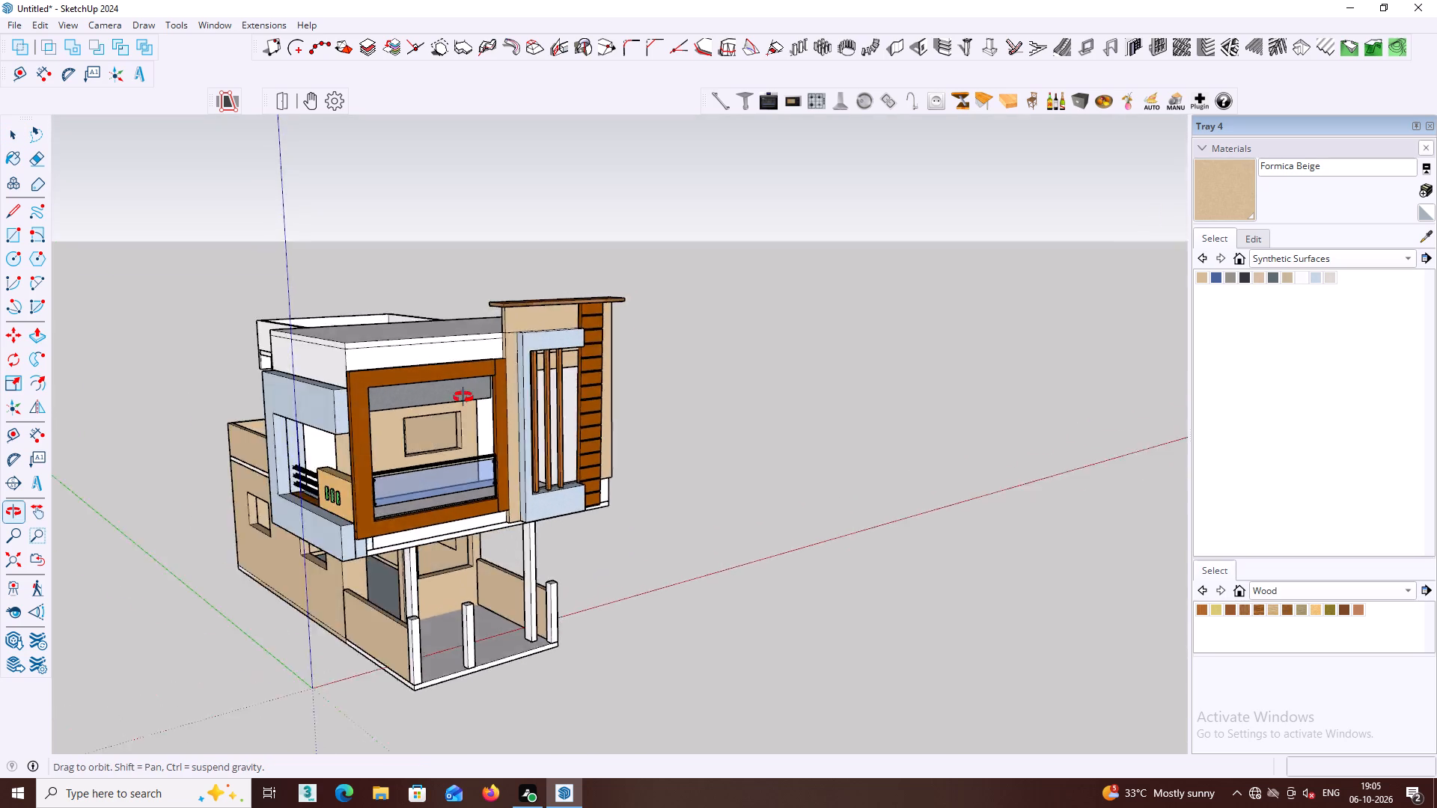
pyautogui.moveTo(463, 397); pyautogui.dragTo(550, 382, button='middle')
pyautogui.scroll(-2, 489, 568)
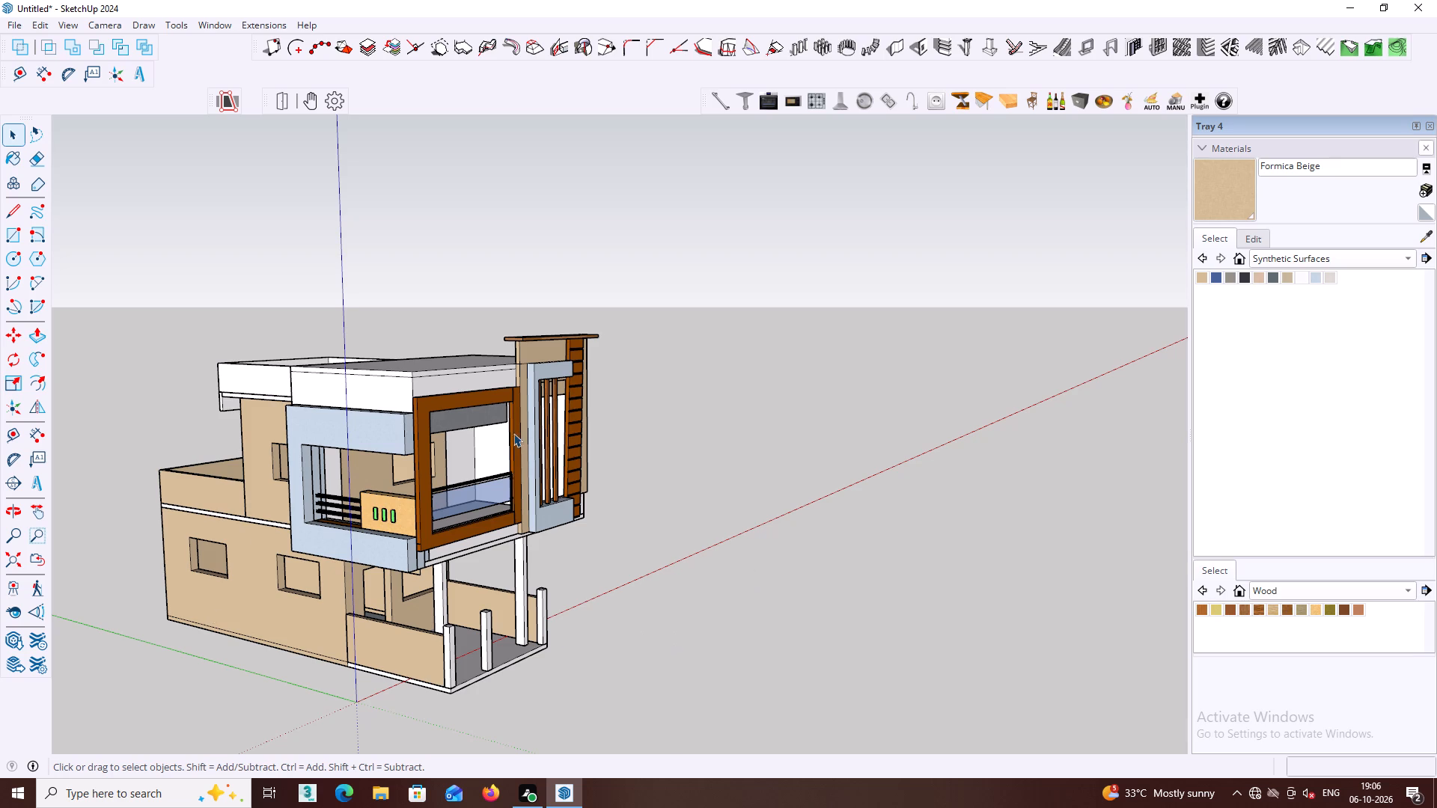
pyautogui.moveTo(420, 376); pyautogui.dragTo(187, 446, button='middle')
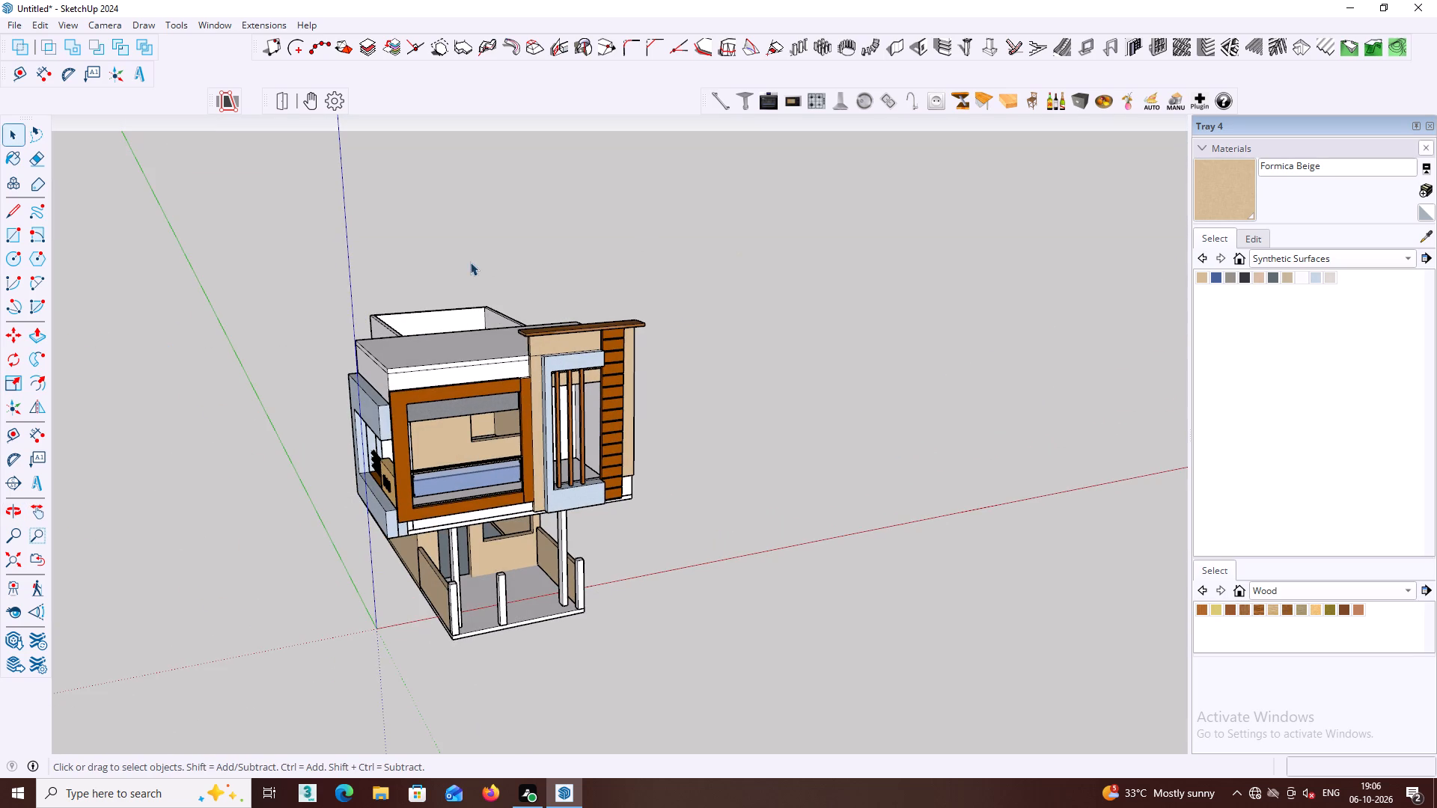
pyautogui.moveTo(568, 297); pyautogui.dragTo(724, 262, button='middle')
pyautogui.scroll(6, 418, 314)
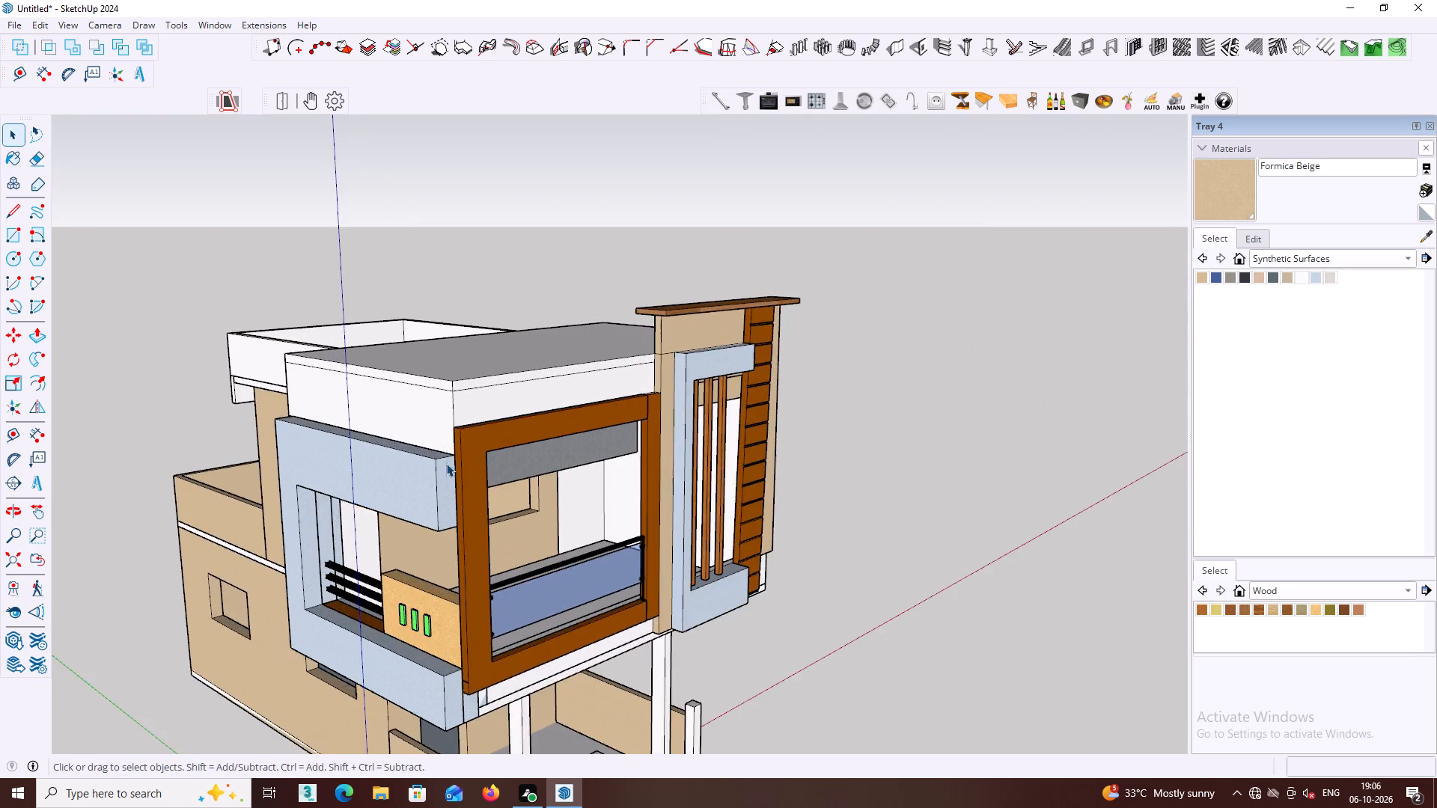
pyautogui.moveTo(446, 463); pyautogui.dragTo(701, 420, button='middle')
pyautogui.moveTo(608, 447); pyautogui.dragTo(132, 526, button='middle')
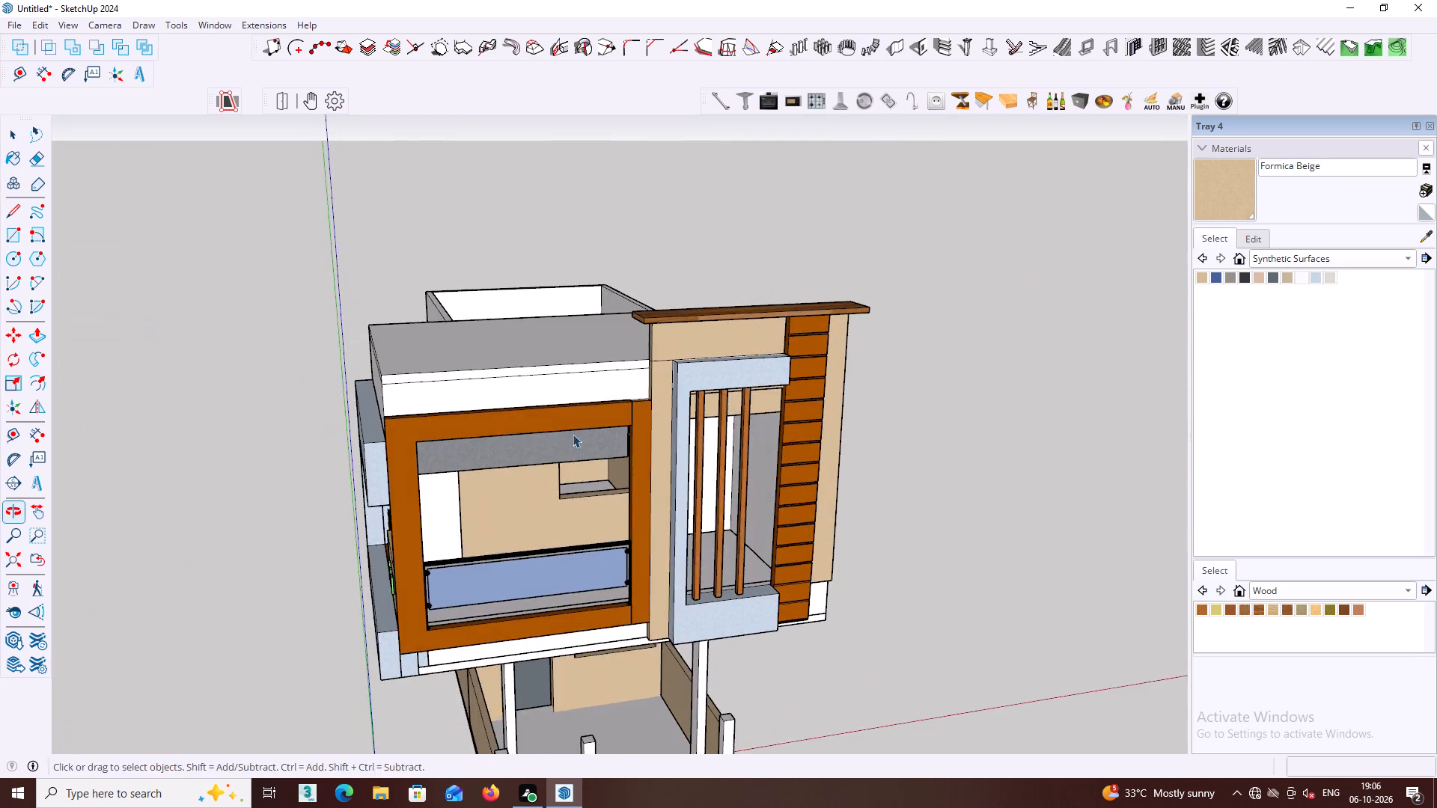
pyautogui.moveTo(549, 430); pyautogui.dragTo(448, 446, button='middle')
pyautogui.scroll(3, 394, 448)
pyautogui.moveTo(371, 446); pyautogui.dragTo(935, 359, button='middle')
pyautogui.moveTo(813, 372); pyautogui.dragTo(498, 477, button='middle')
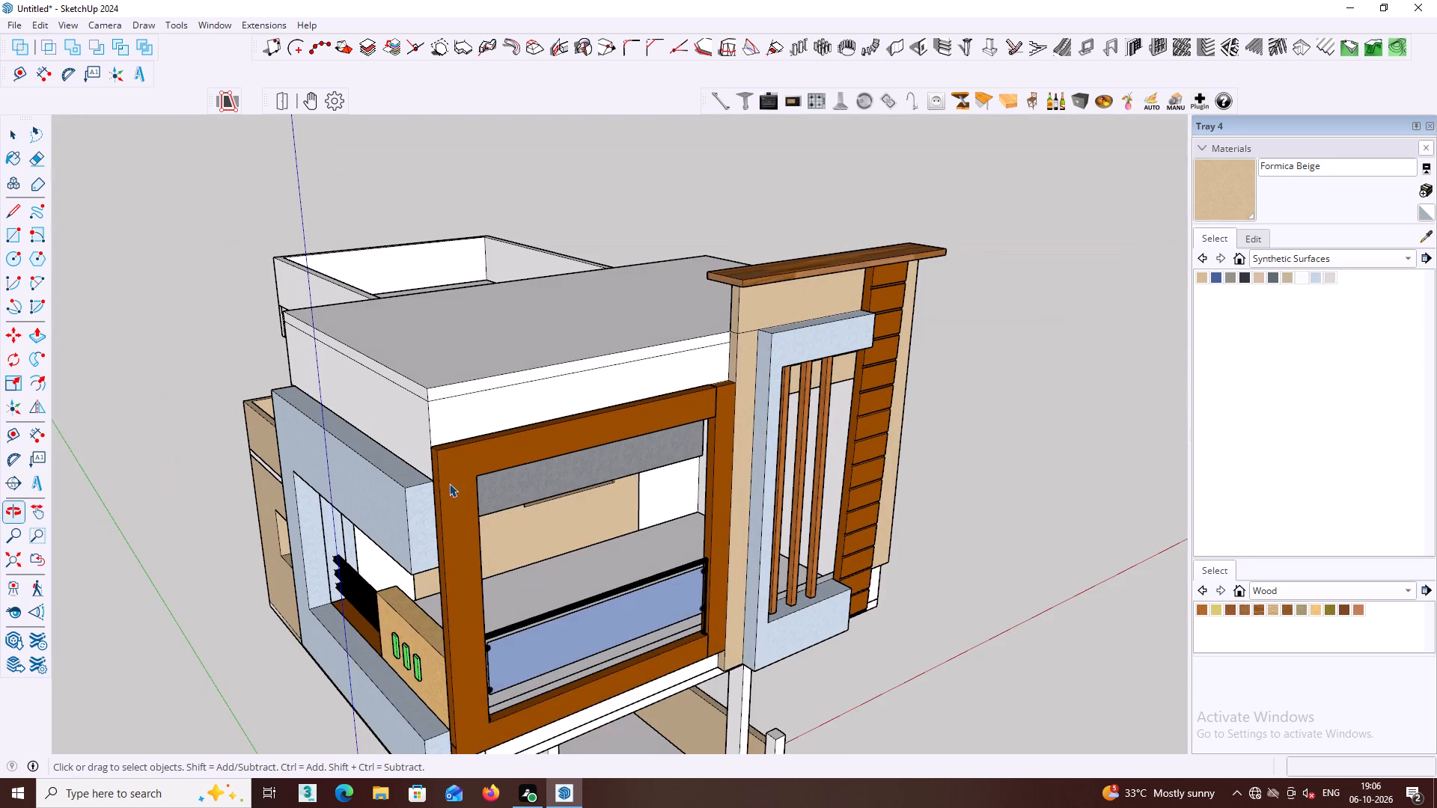
# Push the outer face of the light-blue side balcony frame inward 6" with Push/Pull, inside its group.
pyautogui.scroll(1, 399, 498)
pyautogui.click(399, 503)
pyautogui.doubleClick(398, 506)
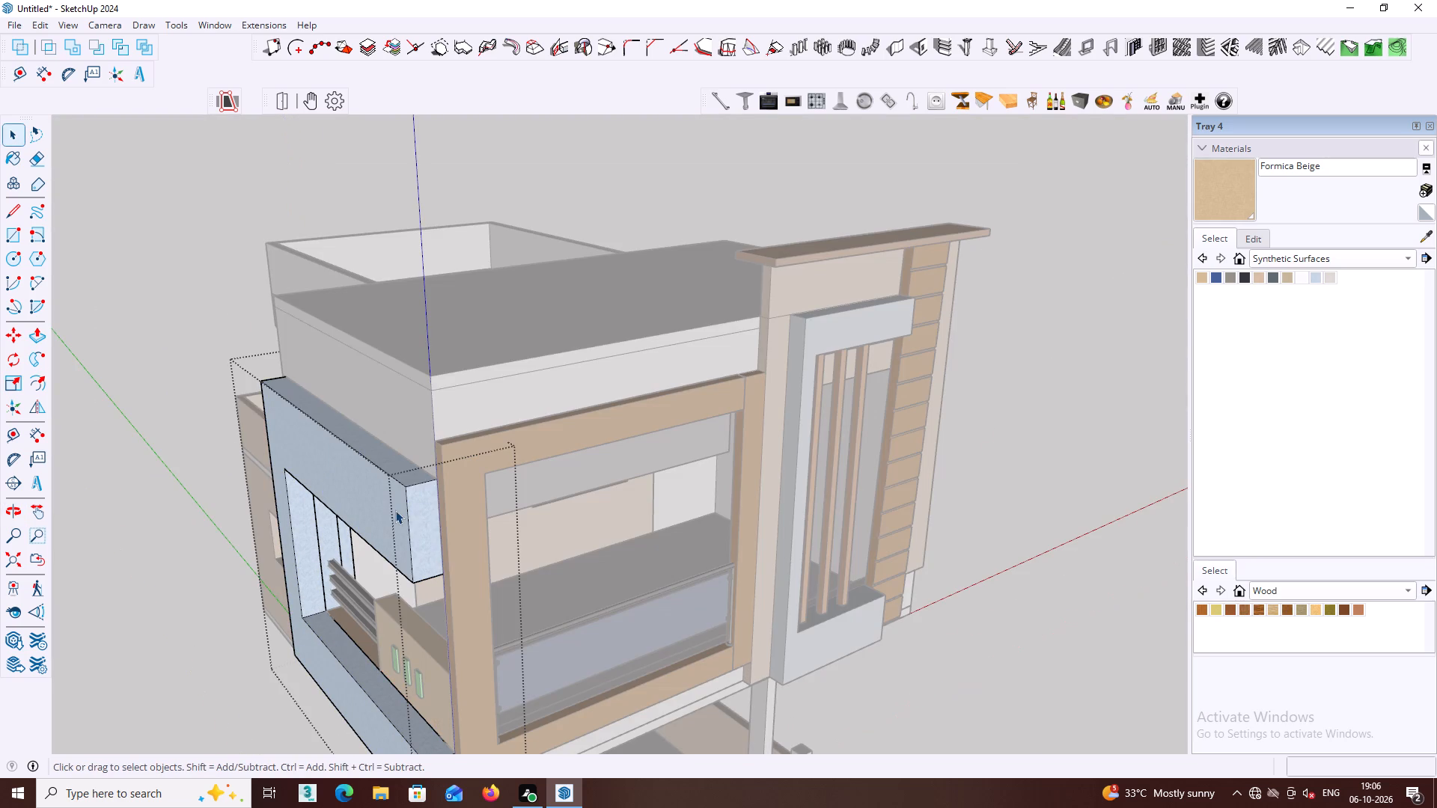
pyautogui.click(393, 515)
pyautogui.press('p')
pyautogui.click(396, 516)
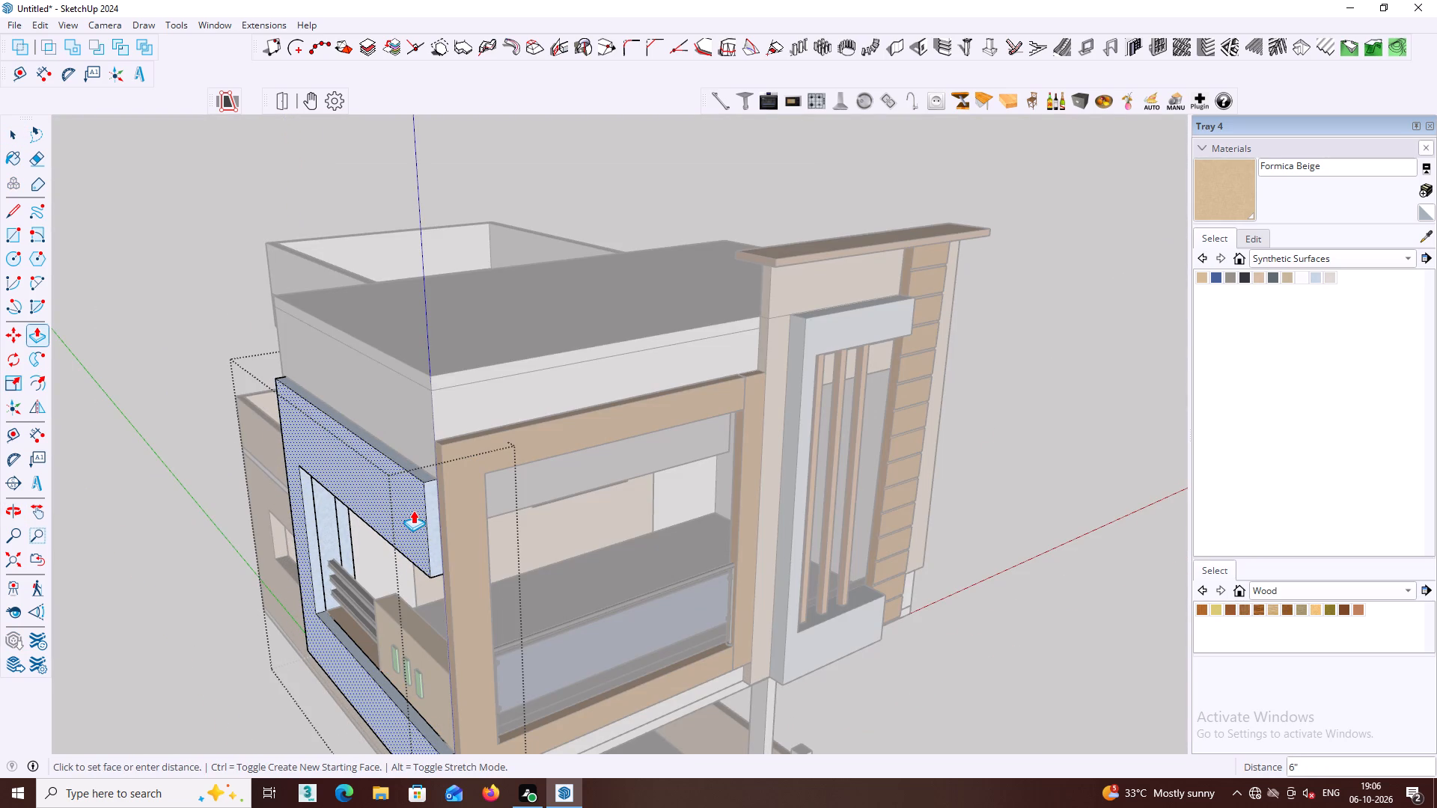
pyautogui.click(413, 510)
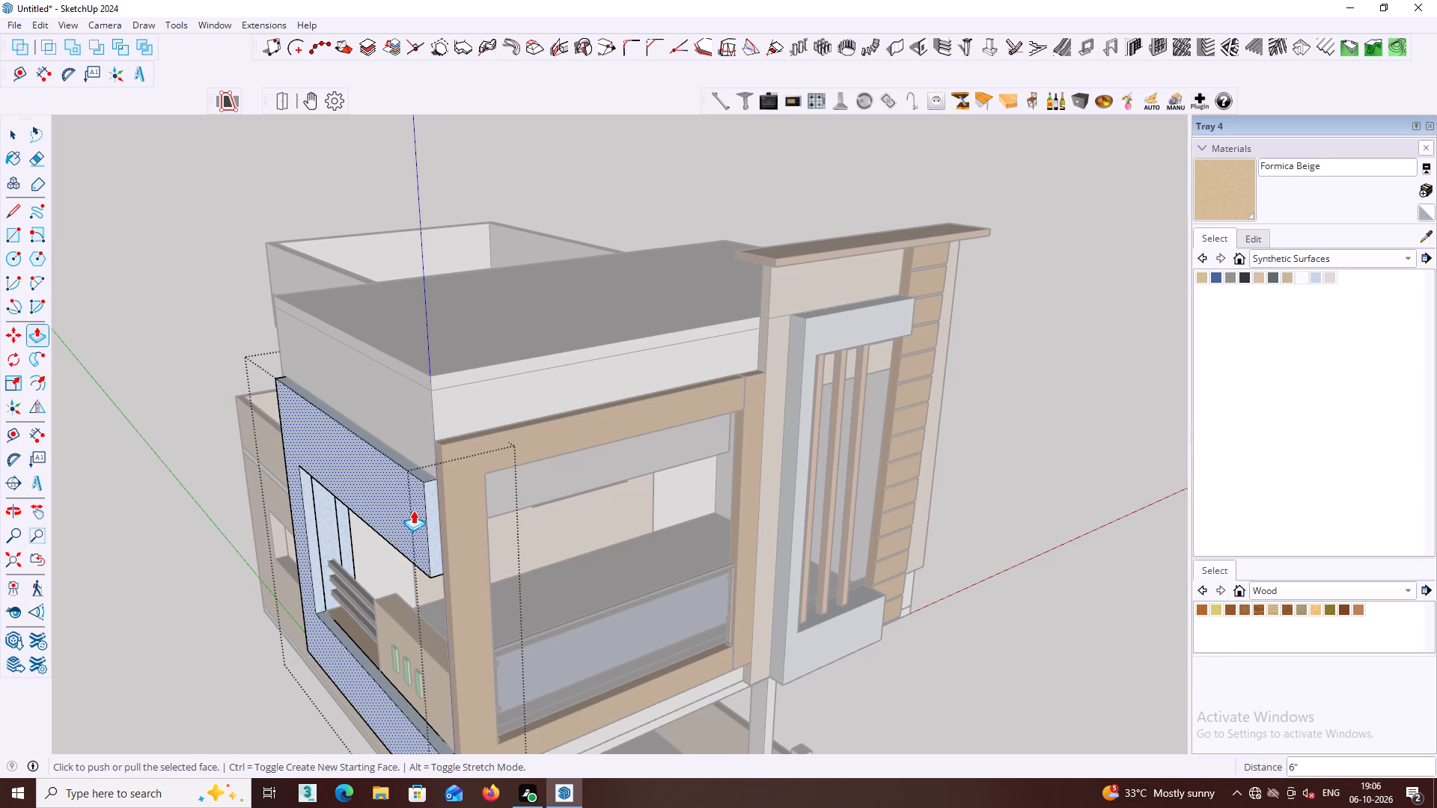
pyautogui.press('space')
pyautogui.click(1046, 463)
# Examine the thinned side frame, the front balcony frame and the upper-floor underside from the front, below and side.
pyautogui.scroll(-1, 1043, 464)
pyautogui.moveTo(1056, 465); pyautogui.dragTo(989, 441, button='middle')
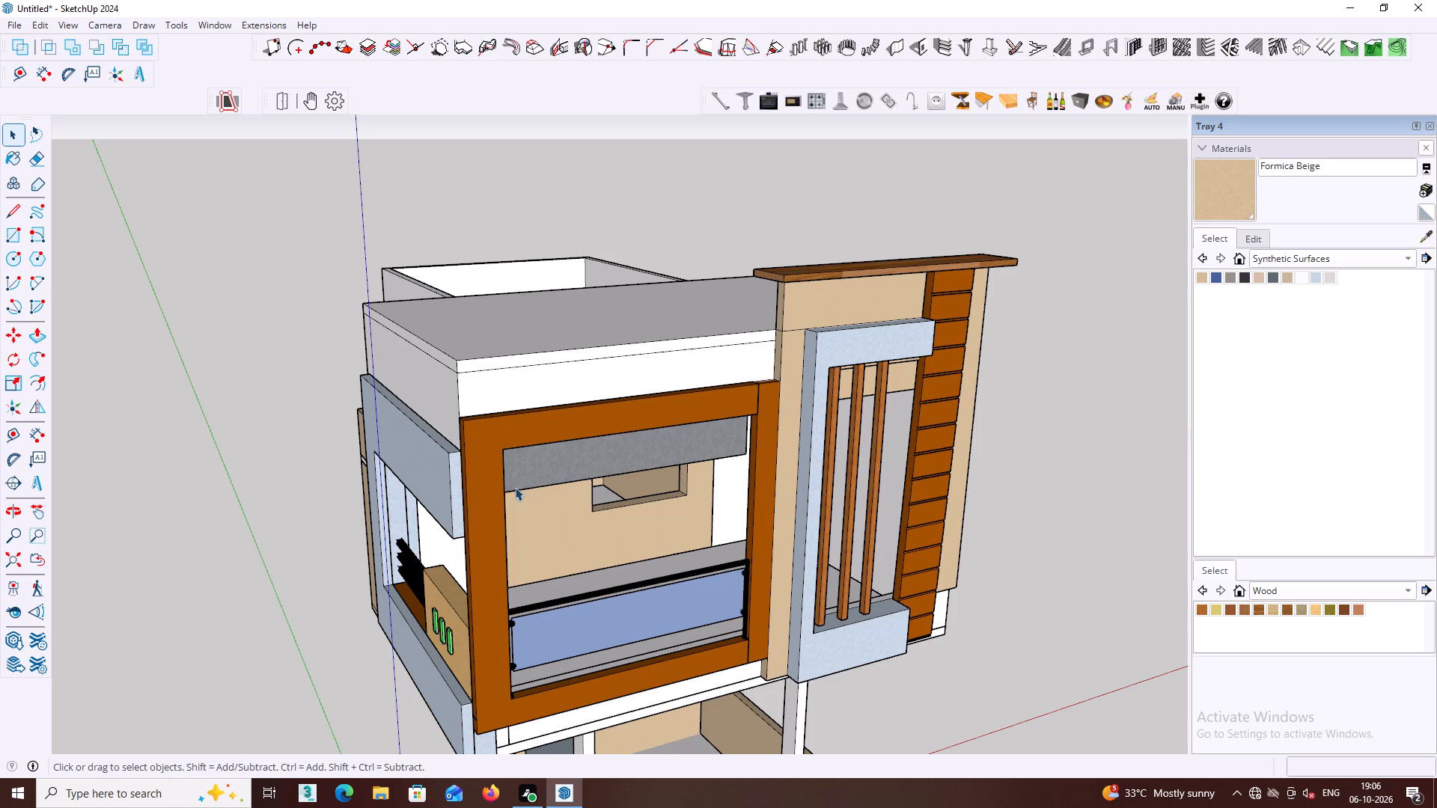
pyautogui.moveTo(473, 518); pyautogui.dragTo(501, 521, button='middle')
pyautogui.scroll(-2, 521, 507)
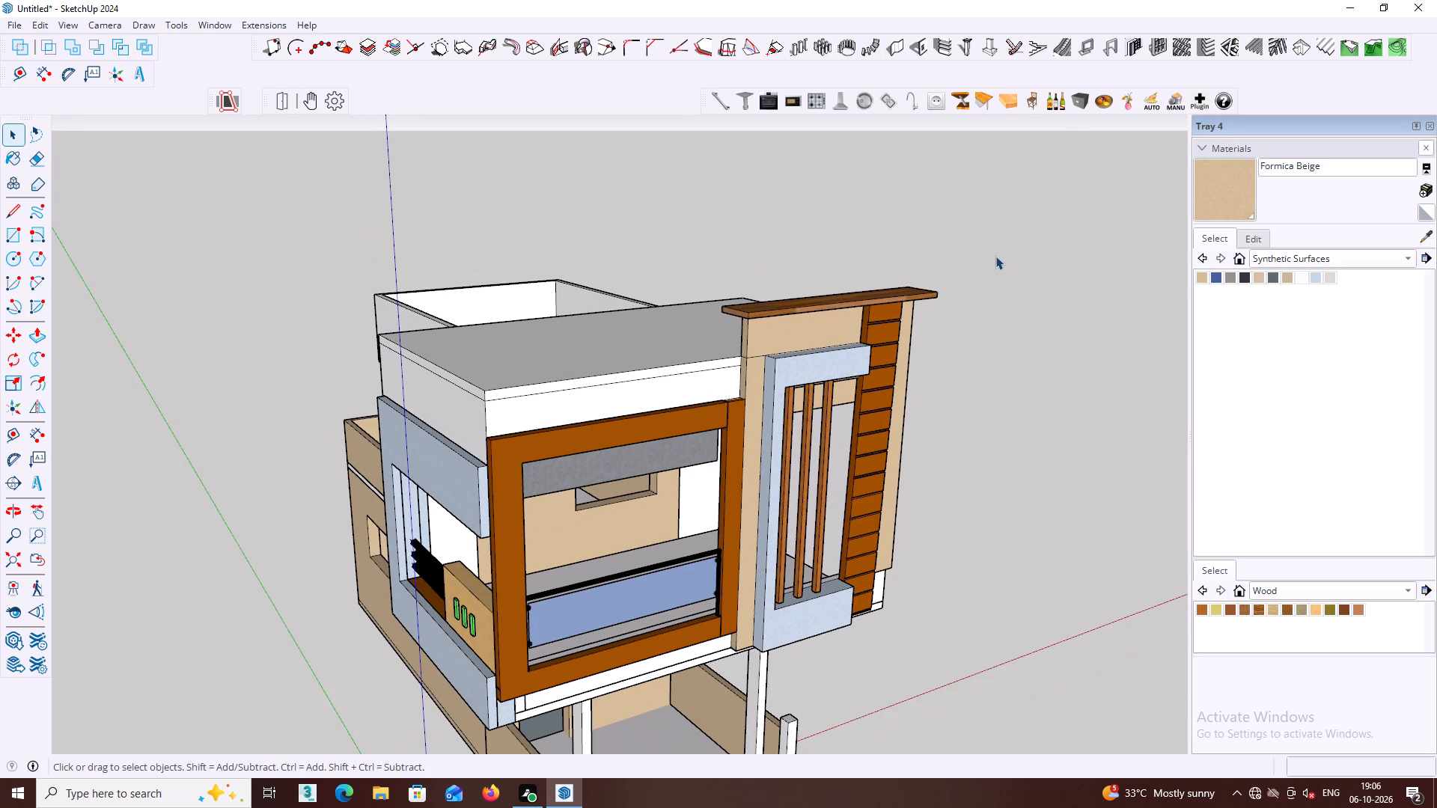
pyautogui.click(995, 256)
pyautogui.moveTo(658, 373); pyautogui.dragTo(732, 279, button='middle')
pyautogui.moveTo(507, 376); pyautogui.dragTo(317, 349, button='middle')
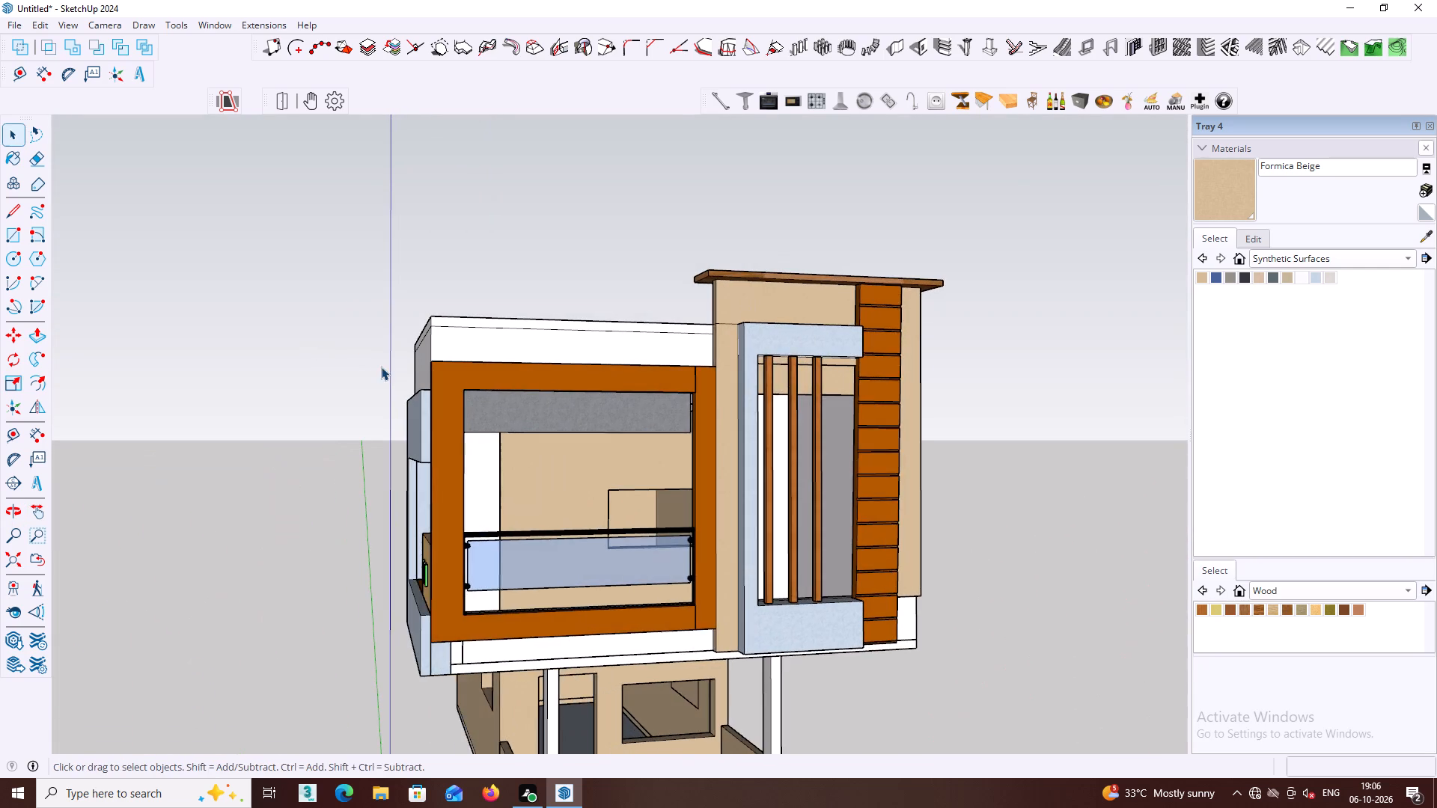
pyautogui.scroll(1, 382, 367)
pyautogui.moveTo(597, 340); pyautogui.dragTo(591, 447, button='middle')
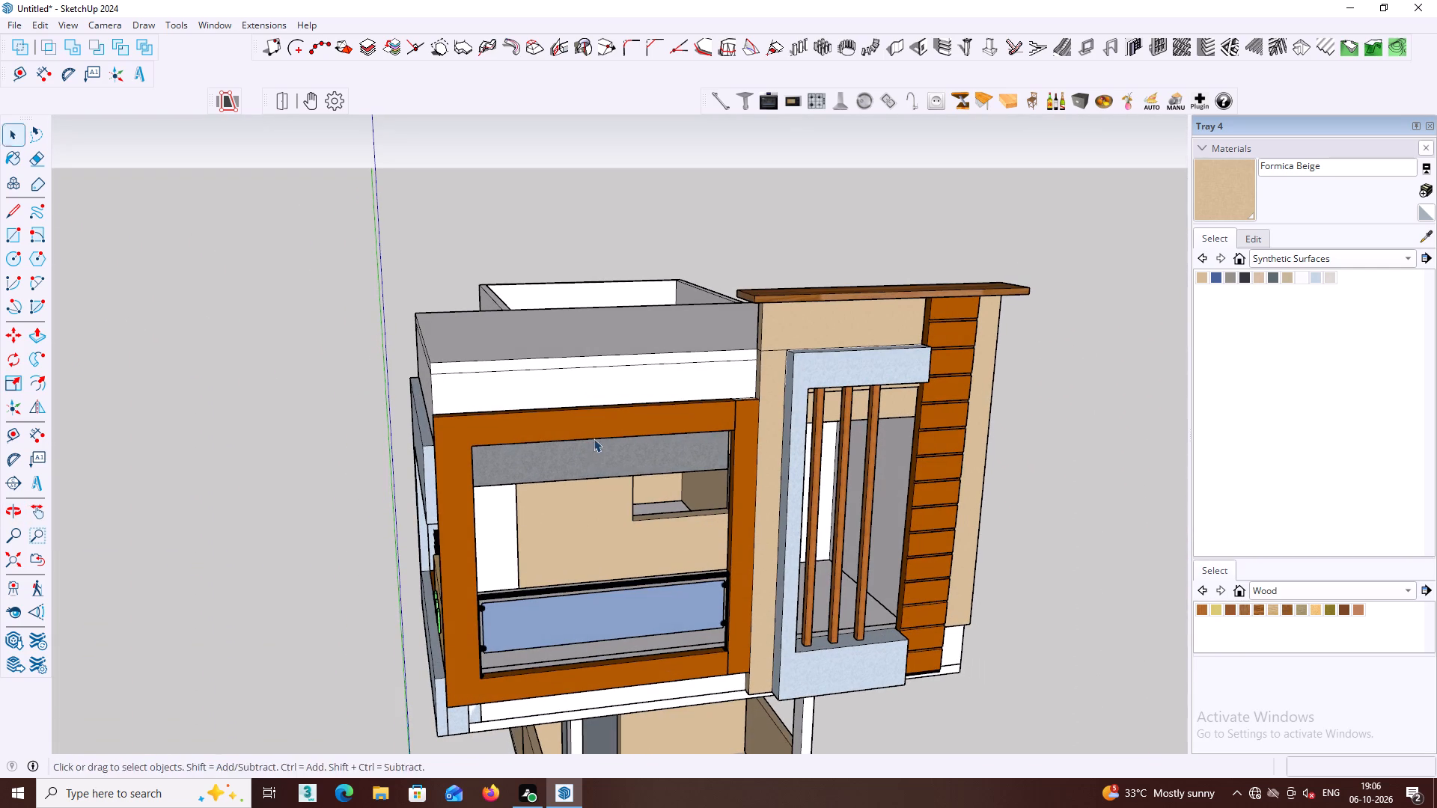
pyautogui.moveTo(594, 413); pyautogui.dragTo(526, 94, button='middle')
pyautogui.moveTo(486, 293); pyautogui.dragTo(476, 143, button='middle')
pyautogui.scroll(2, 483, 271)
pyautogui.moveTo(486, 316); pyautogui.dragTo(483, 257, button='middle')
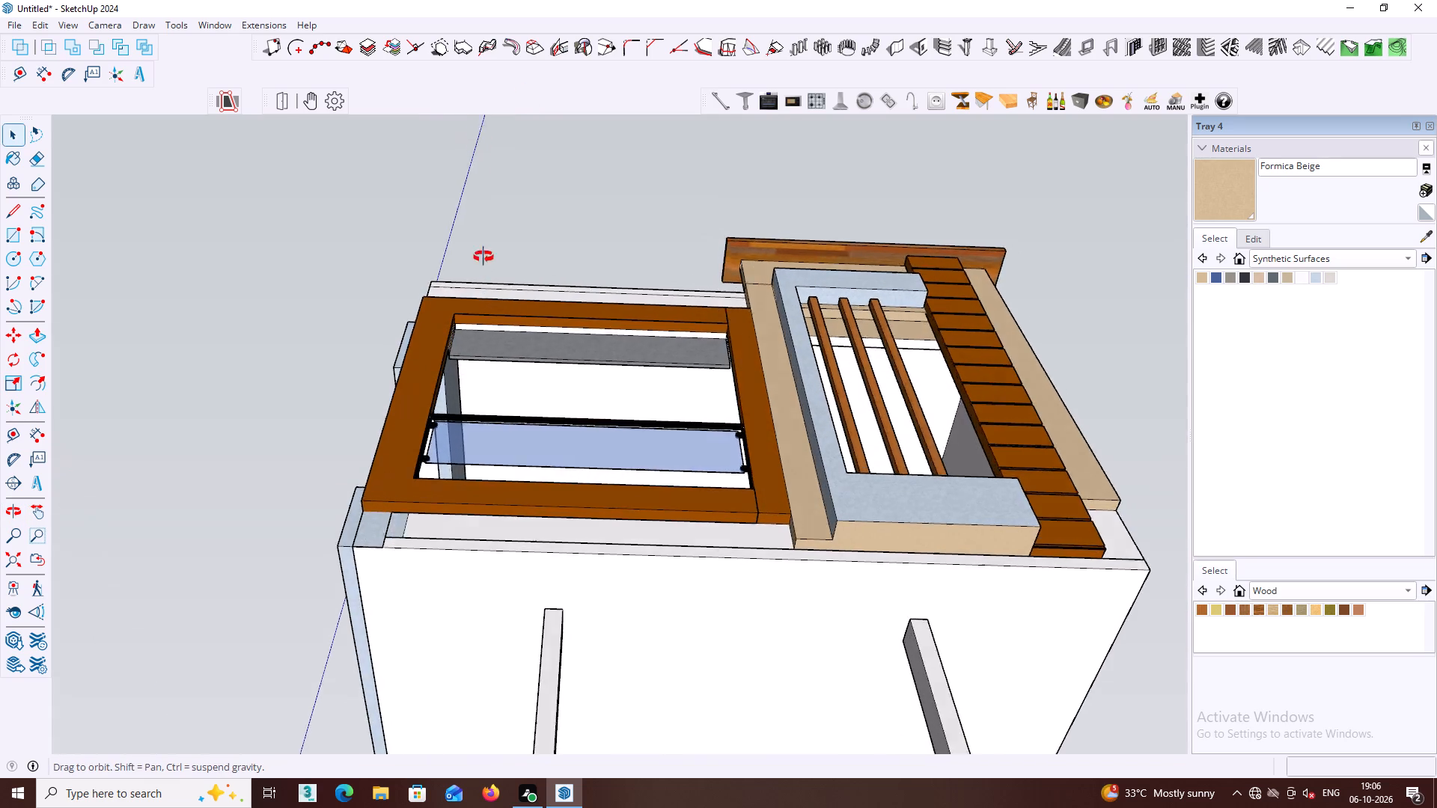
pyautogui.moveTo(483, 257); pyautogui.dragTo(525, 536, button='middle')
pyautogui.moveTo(595, 245); pyautogui.dragTo(499, 529, button='middle')
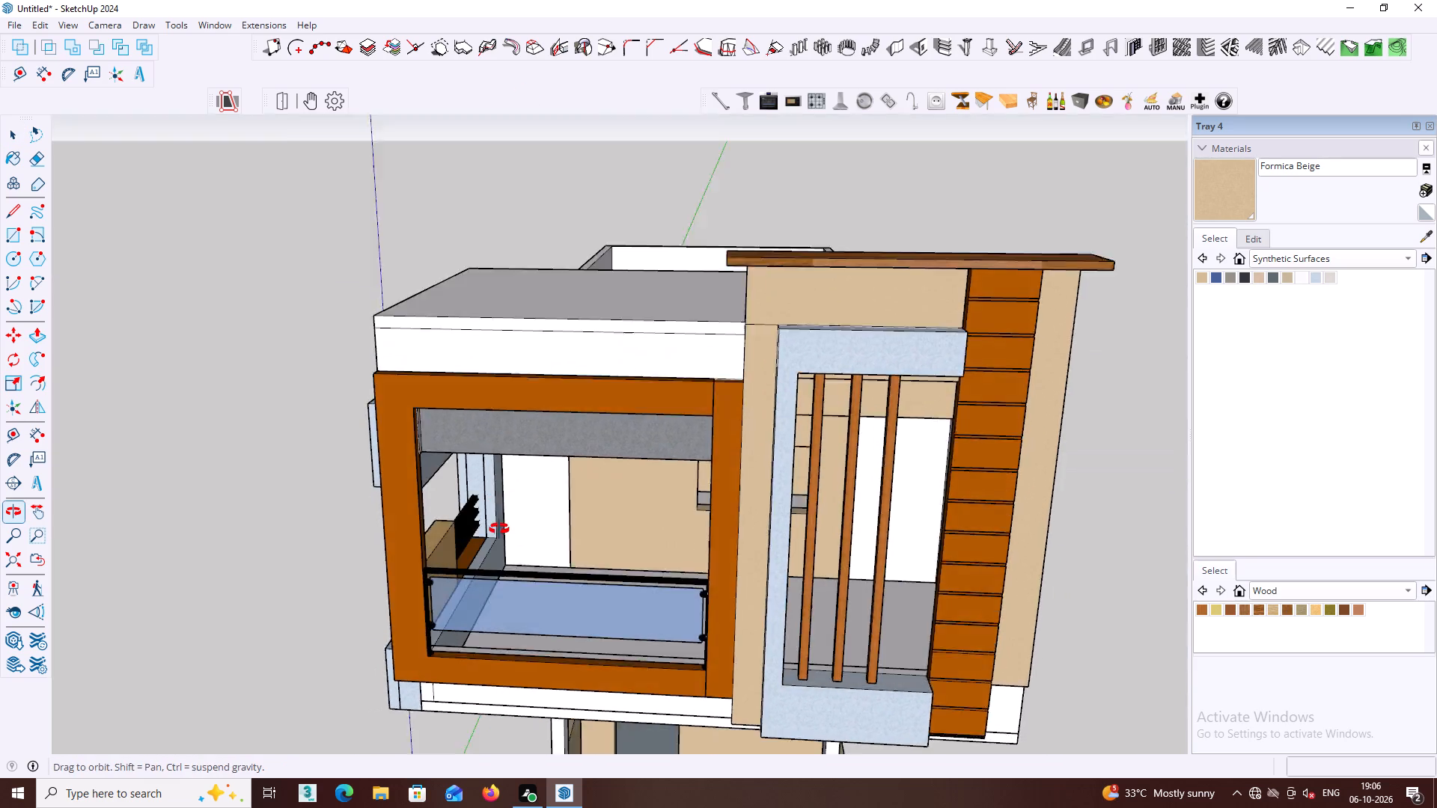
pyautogui.moveTo(499, 529); pyautogui.dragTo(514, 569, button='middle')
pyautogui.moveTo(548, 418); pyautogui.dragTo(613, 450, button='middle')
pyautogui.moveTo(611, 445); pyautogui.dragTo(858, 384, button='middle')
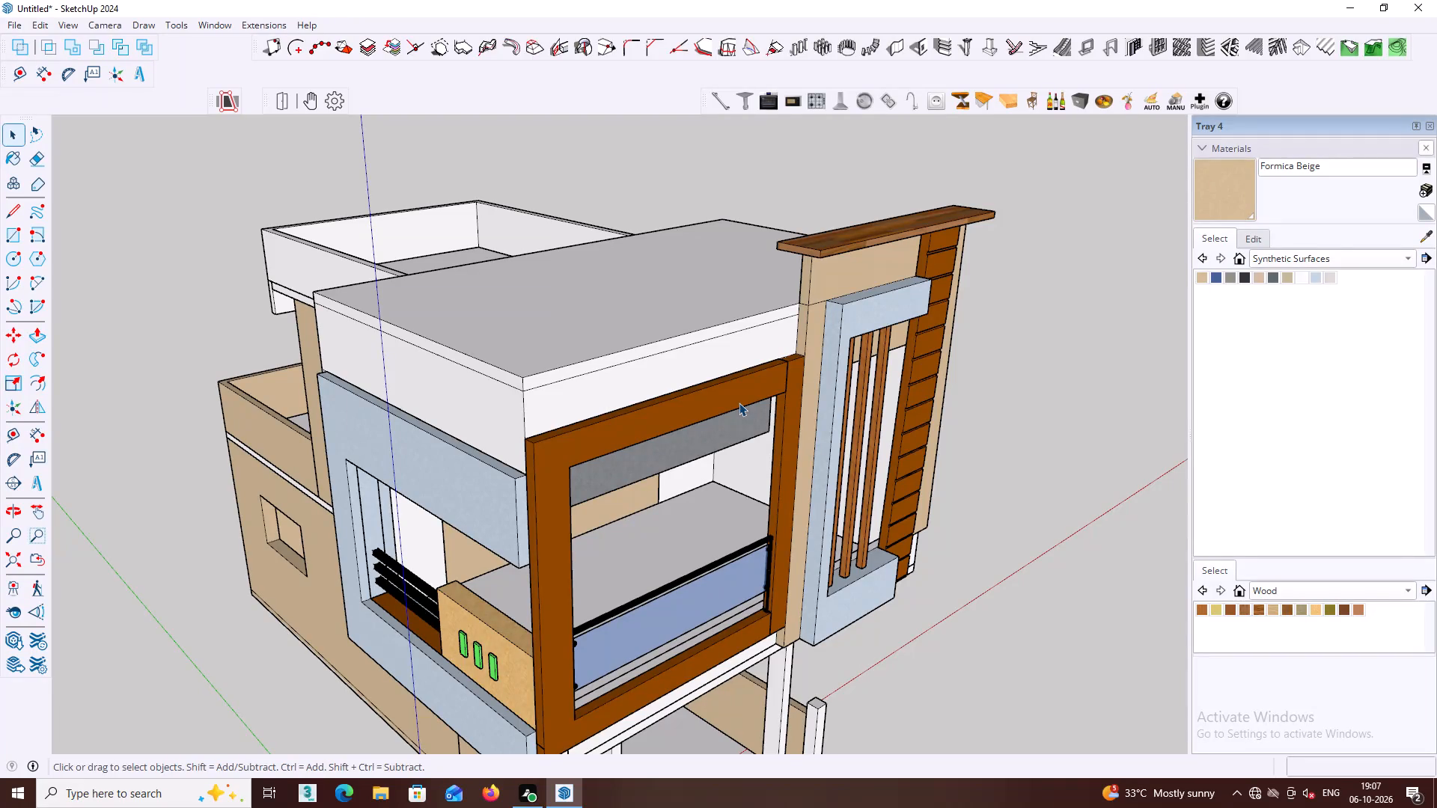
pyautogui.moveTo(729, 357); pyautogui.dragTo(837, 318, button='middle')
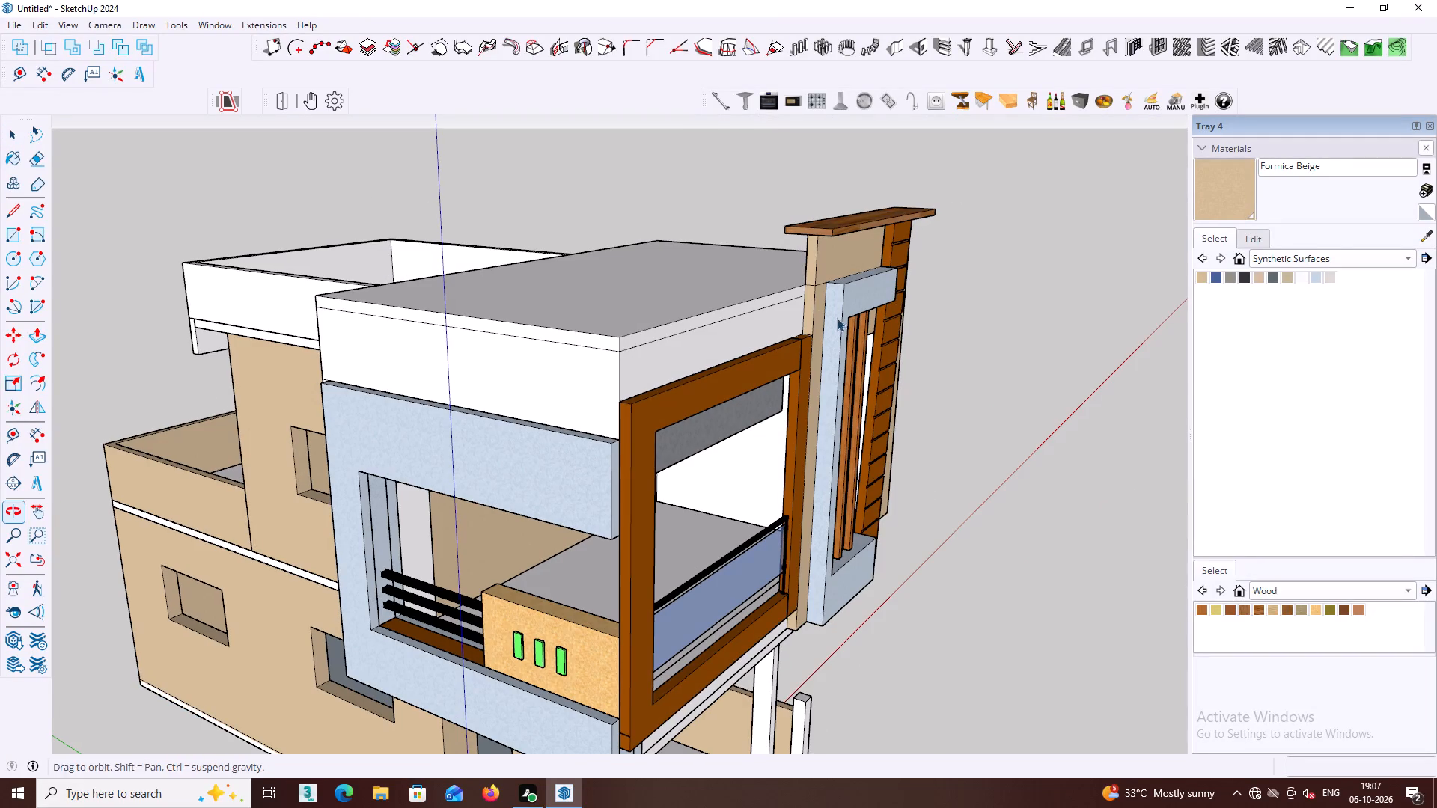
pyautogui.moveTo(837, 318); pyautogui.dragTo(830, 318, button='middle')
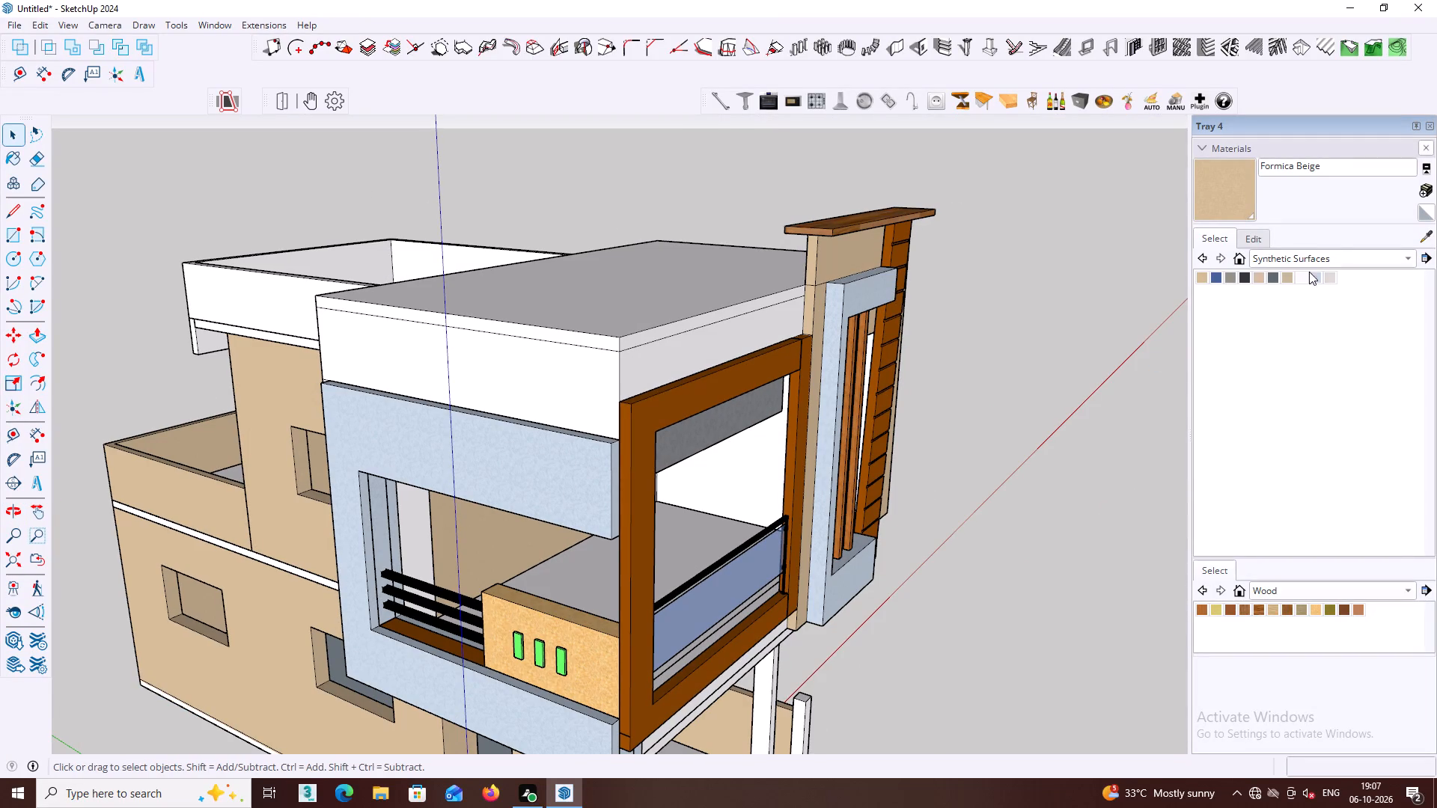
# Paint the front, side and rear return faces of the band below the front roof slab's edge with Formica Blue.
pyautogui.moveTo(1183, 338); pyautogui.dragTo(995, 391, button='middle')
pyautogui.scroll(-5, 996, 395)
pyautogui.moveTo(915, 465); pyautogui.dragTo(954, 345, button='middle')
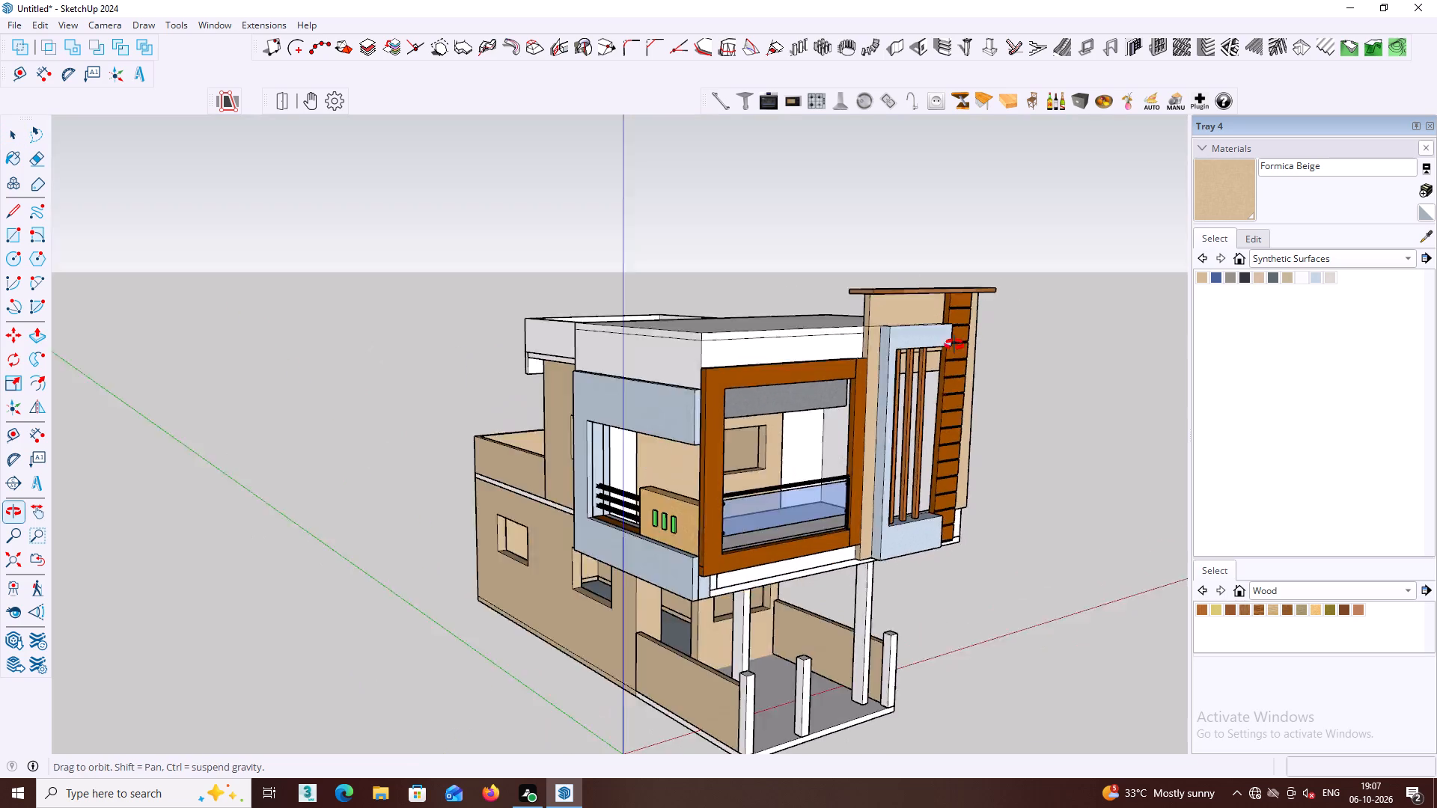
pyautogui.moveTo(954, 345); pyautogui.dragTo(867, 297, button='middle')
pyautogui.scroll(1, 1258, 278)
pyautogui.click(1215, 278)
pyautogui.click(742, 338)
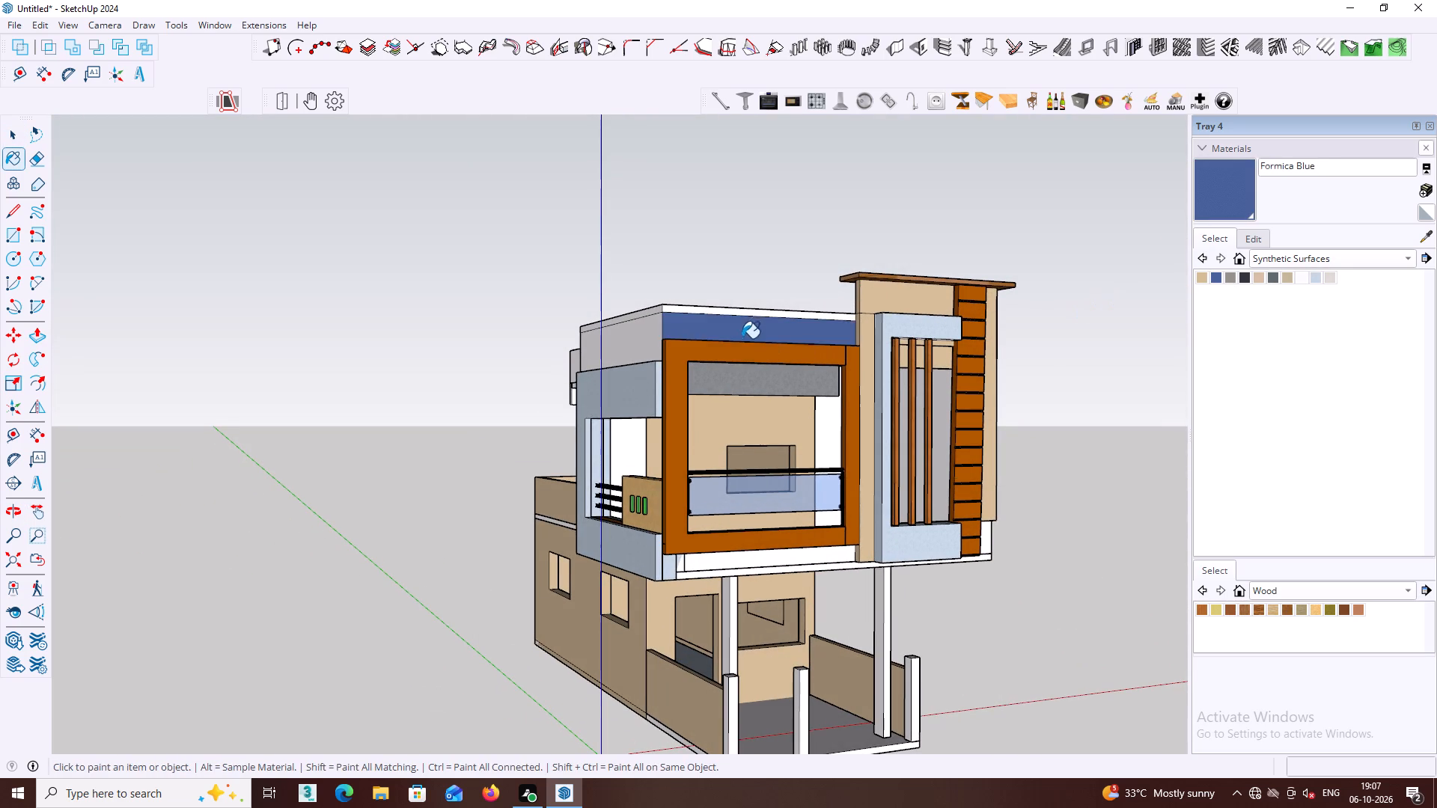
pyautogui.moveTo(743, 337); pyautogui.dragTo(1034, 367, button='middle')
pyautogui.scroll(2, 698, 391)
pyautogui.click(740, 343)
pyautogui.moveTo(742, 343); pyautogui.dragTo(998, 367, button='middle')
pyautogui.moveTo(641, 374); pyautogui.dragTo(977, 364, button='middle')
pyautogui.scroll(2, 780, 353)
pyautogui.click(739, 346)
# Paint the rear return wall below the blue roof band, behind the light-blue side frame, with Formica Blue.
pyautogui.moveTo(766, 346); pyautogui.dragTo(652, 370, button='middle')
pyautogui.scroll(2, 674, 356)
pyautogui.middleClick(670, 352)
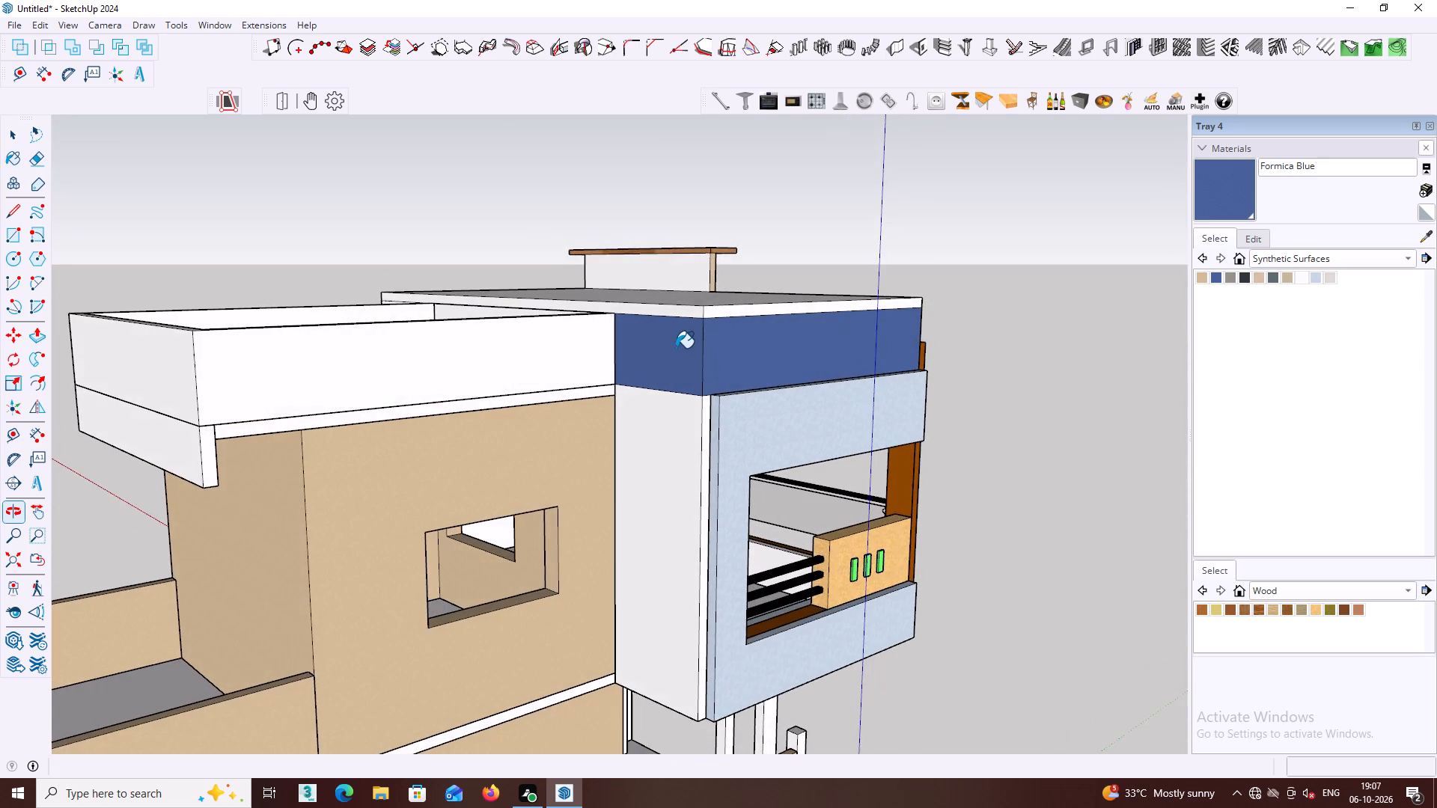
pyautogui.scroll(-4, 687, 346)
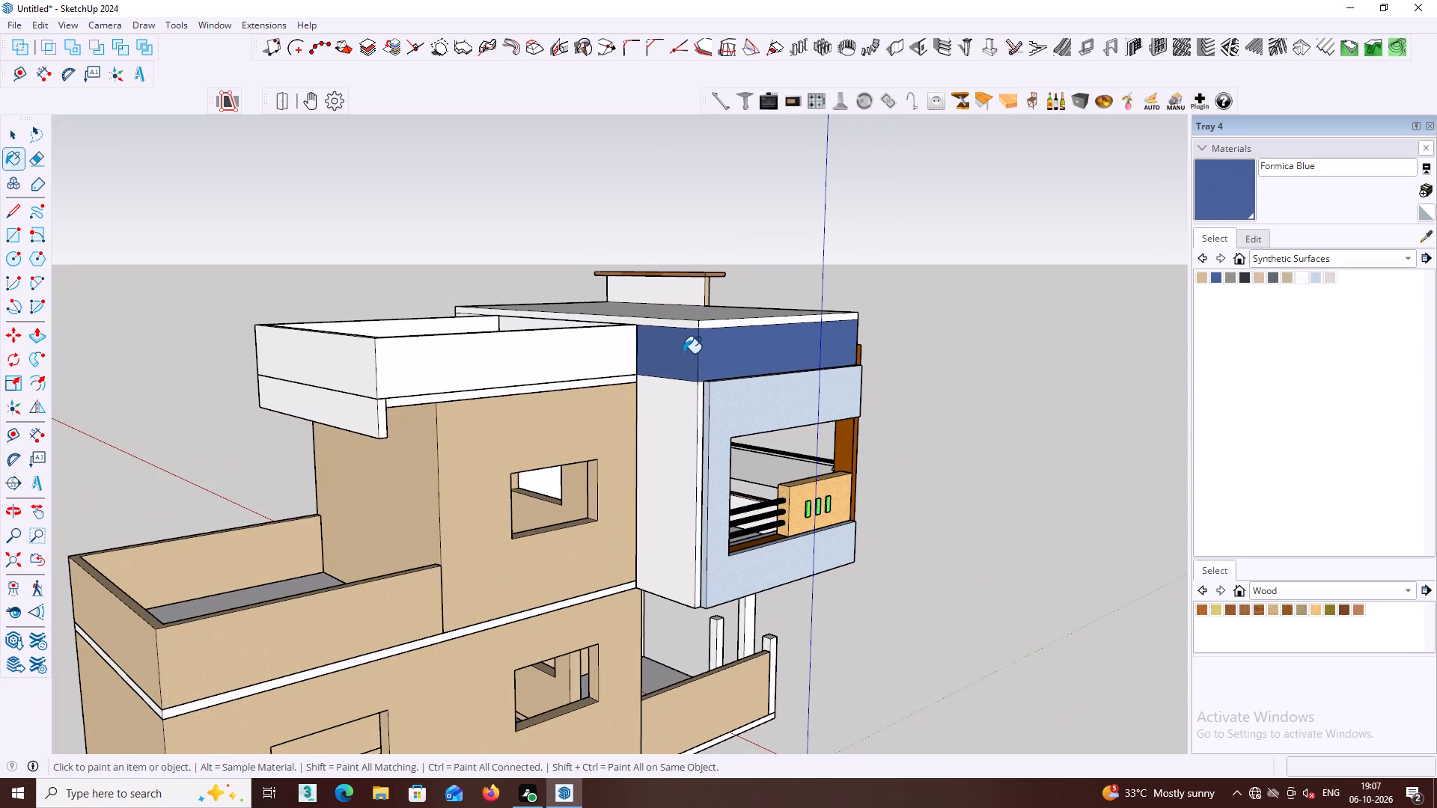
pyautogui.moveTo(689, 373); pyautogui.dragTo(527, 336, button='middle')
pyautogui.scroll(2, 561, 394)
pyautogui.moveTo(580, 405); pyautogui.dragTo(646, 385, button='middle')
pyautogui.click(638, 385)
pyautogui.moveTo(640, 385); pyautogui.dragTo(684, 355, button='middle')
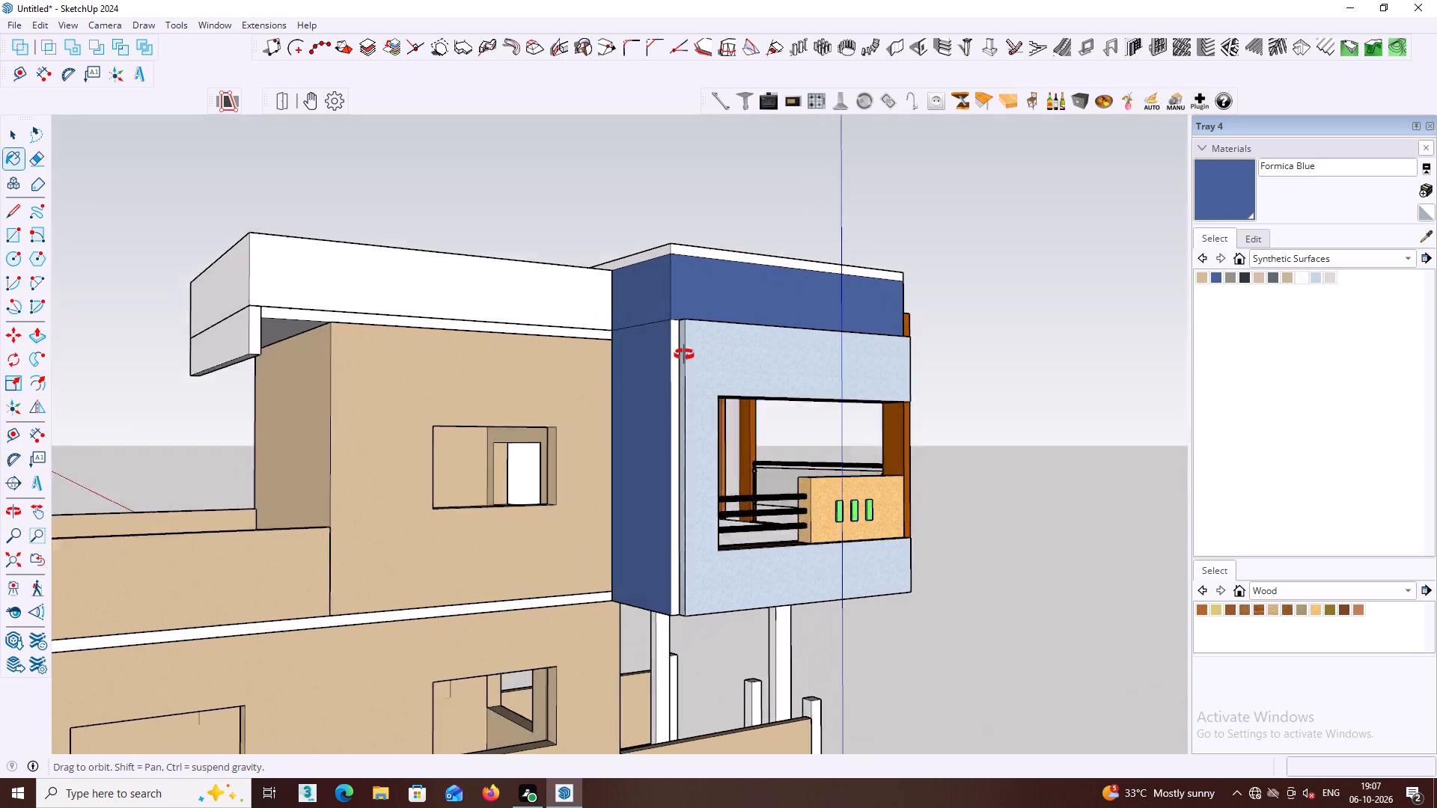
# Undo the Formica Blue paint on the roof band's side face, its rear return and the return wall below.
pyautogui.moveTo(684, 355); pyautogui.dragTo(690, 334, button='middle')
pyautogui.scroll(4, 695, 334)
pyautogui.moveTo(691, 338); pyautogui.dragTo(629, 390, button='middle')
pyautogui.scroll(1, 631, 382)
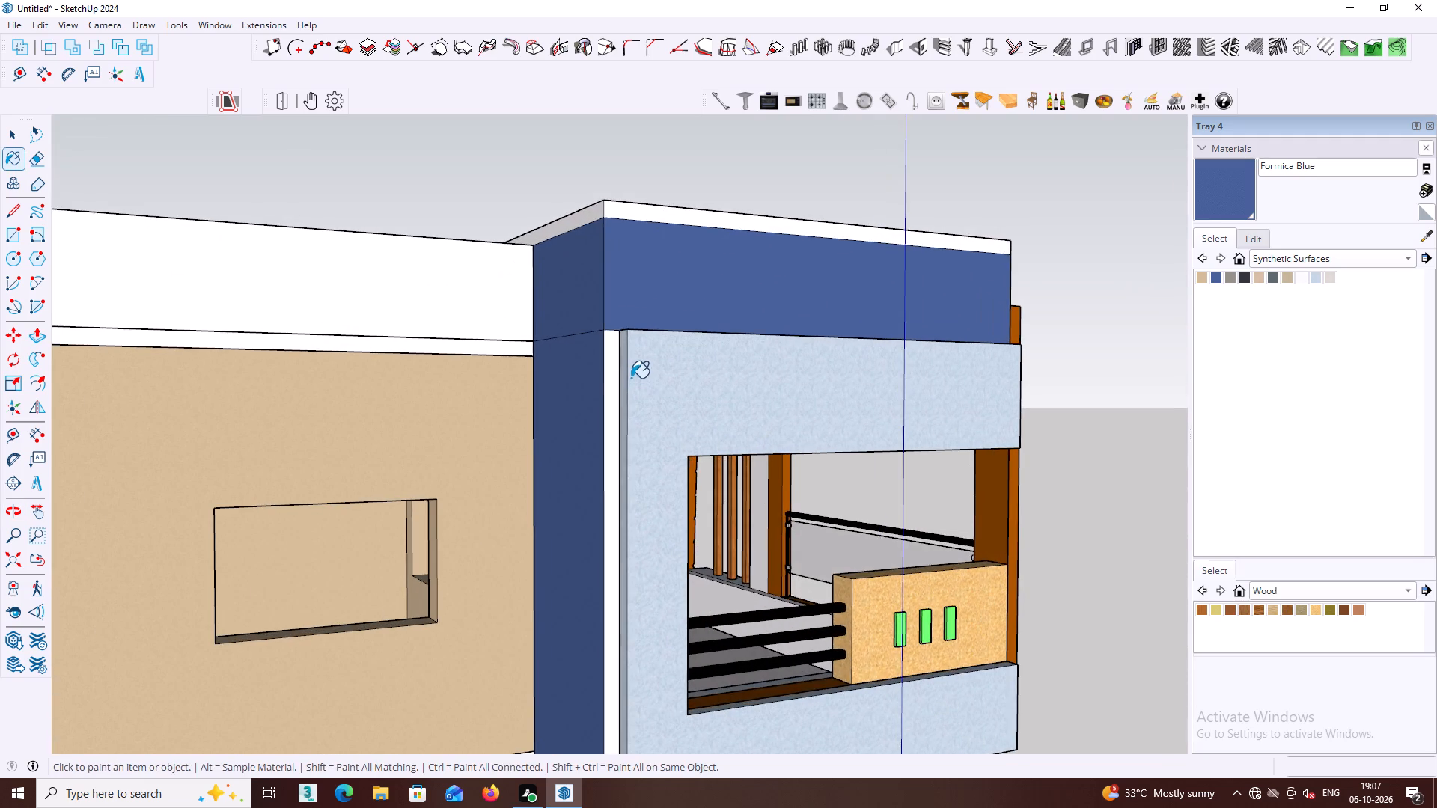
pyautogui.moveTo(645, 325); pyautogui.dragTo(557, 458, button='middle')
pyautogui.scroll(5, 602, 418)
pyautogui.moveTo(608, 434); pyautogui.dragTo(585, 331, button='middle')
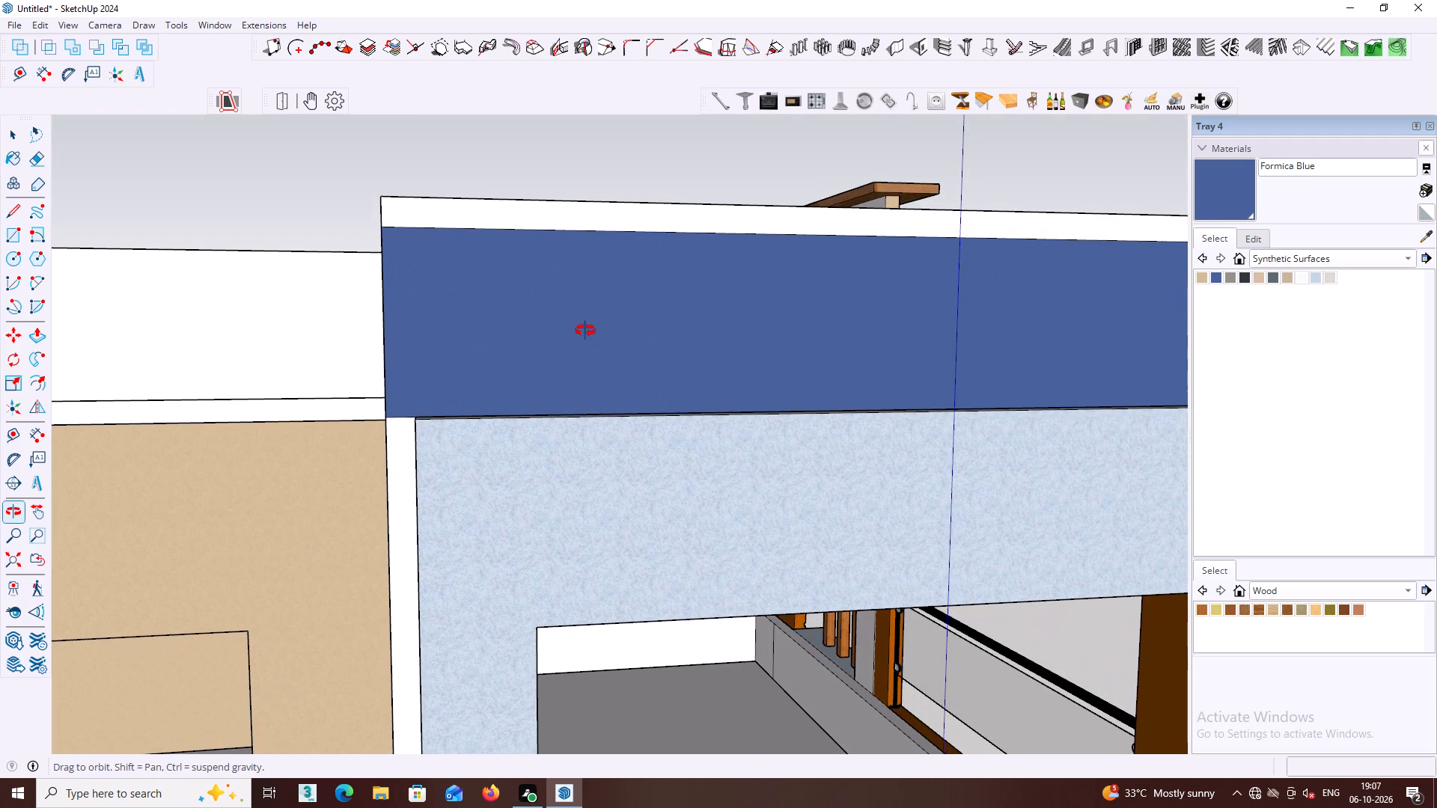
pyautogui.moveTo(585, 331); pyautogui.dragTo(585, 328, button='middle')
pyautogui.hotkey('ctrl', 'z')
pyautogui.hotkey('ctrl', 'z')
pyautogui.hotkey('ctrl', 'z')
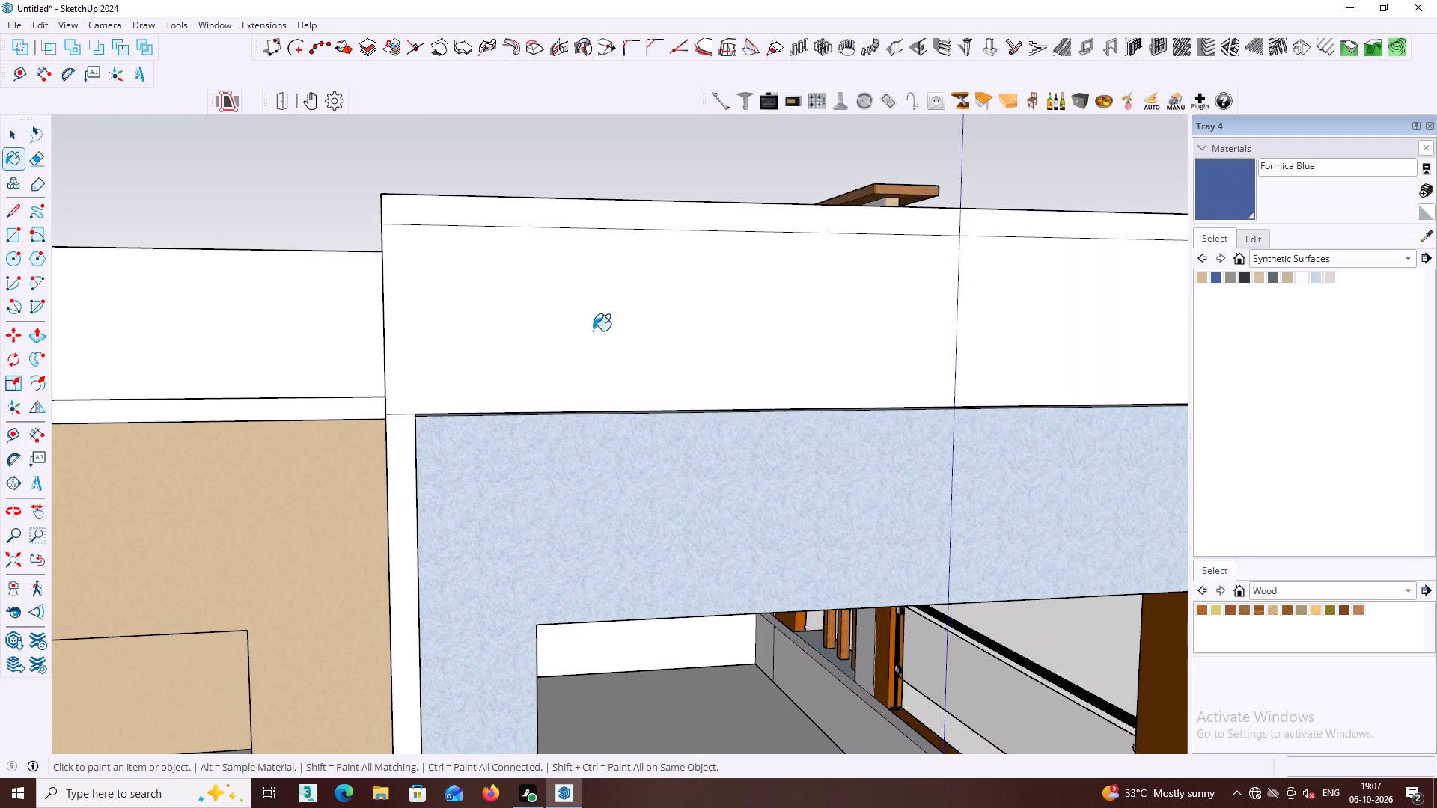
pyautogui.press('space')
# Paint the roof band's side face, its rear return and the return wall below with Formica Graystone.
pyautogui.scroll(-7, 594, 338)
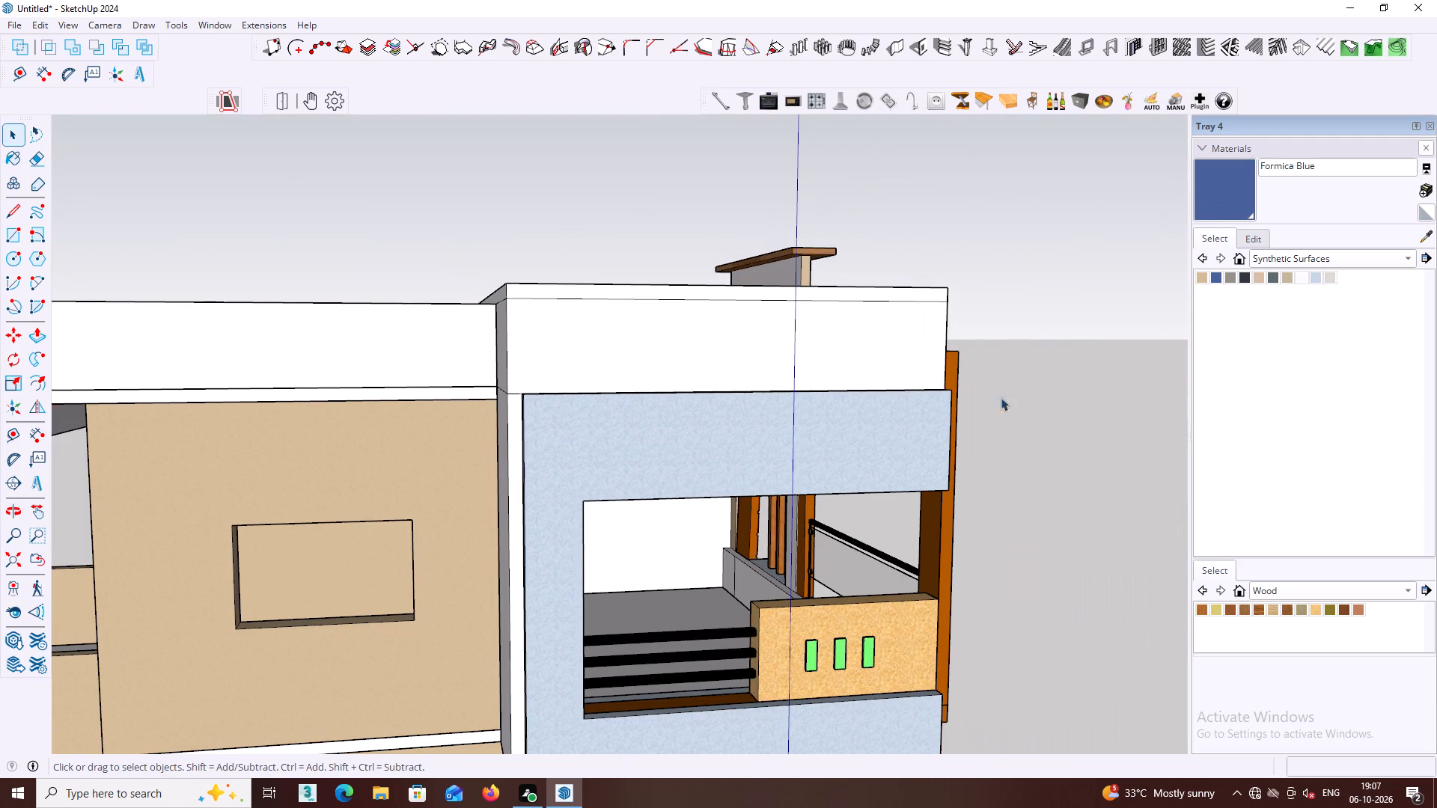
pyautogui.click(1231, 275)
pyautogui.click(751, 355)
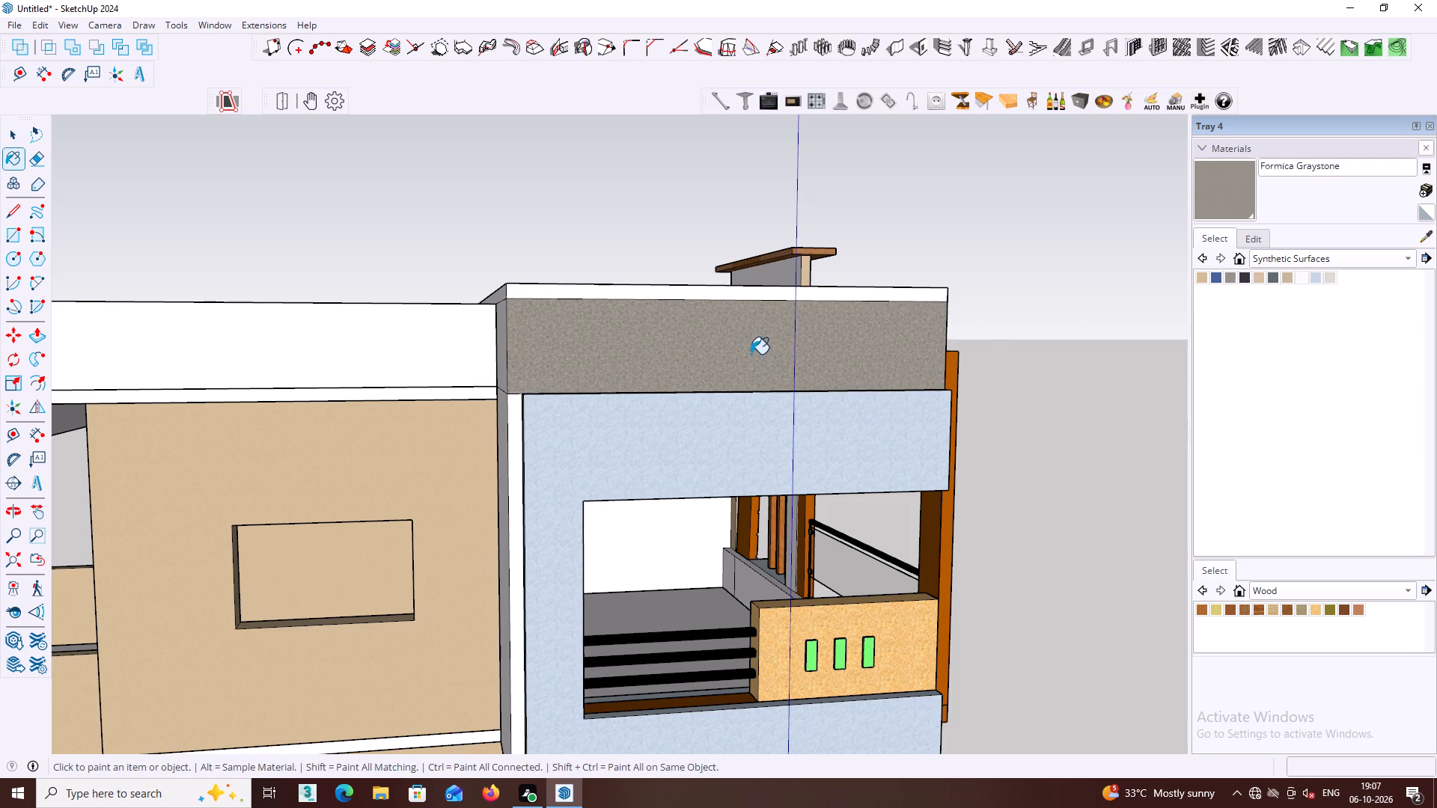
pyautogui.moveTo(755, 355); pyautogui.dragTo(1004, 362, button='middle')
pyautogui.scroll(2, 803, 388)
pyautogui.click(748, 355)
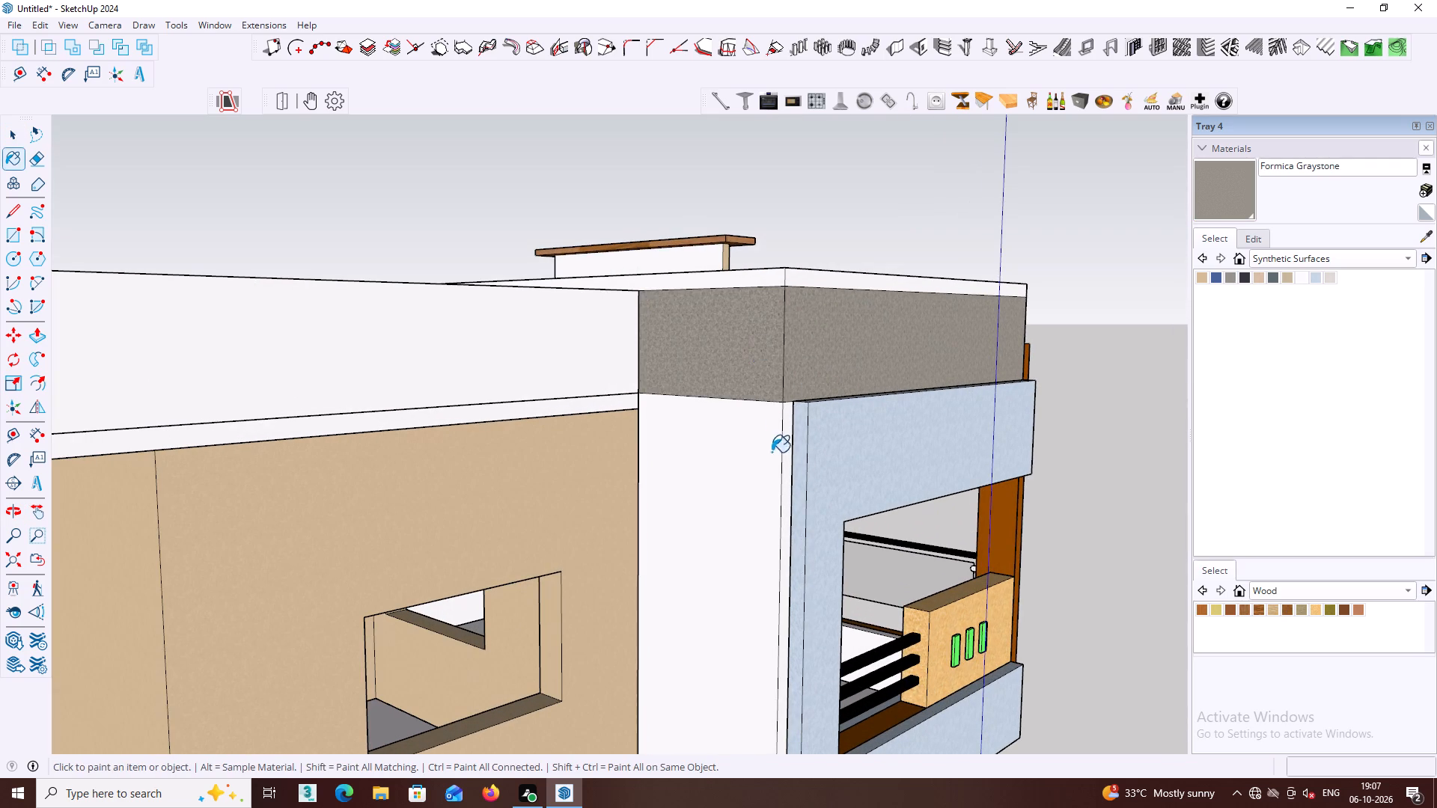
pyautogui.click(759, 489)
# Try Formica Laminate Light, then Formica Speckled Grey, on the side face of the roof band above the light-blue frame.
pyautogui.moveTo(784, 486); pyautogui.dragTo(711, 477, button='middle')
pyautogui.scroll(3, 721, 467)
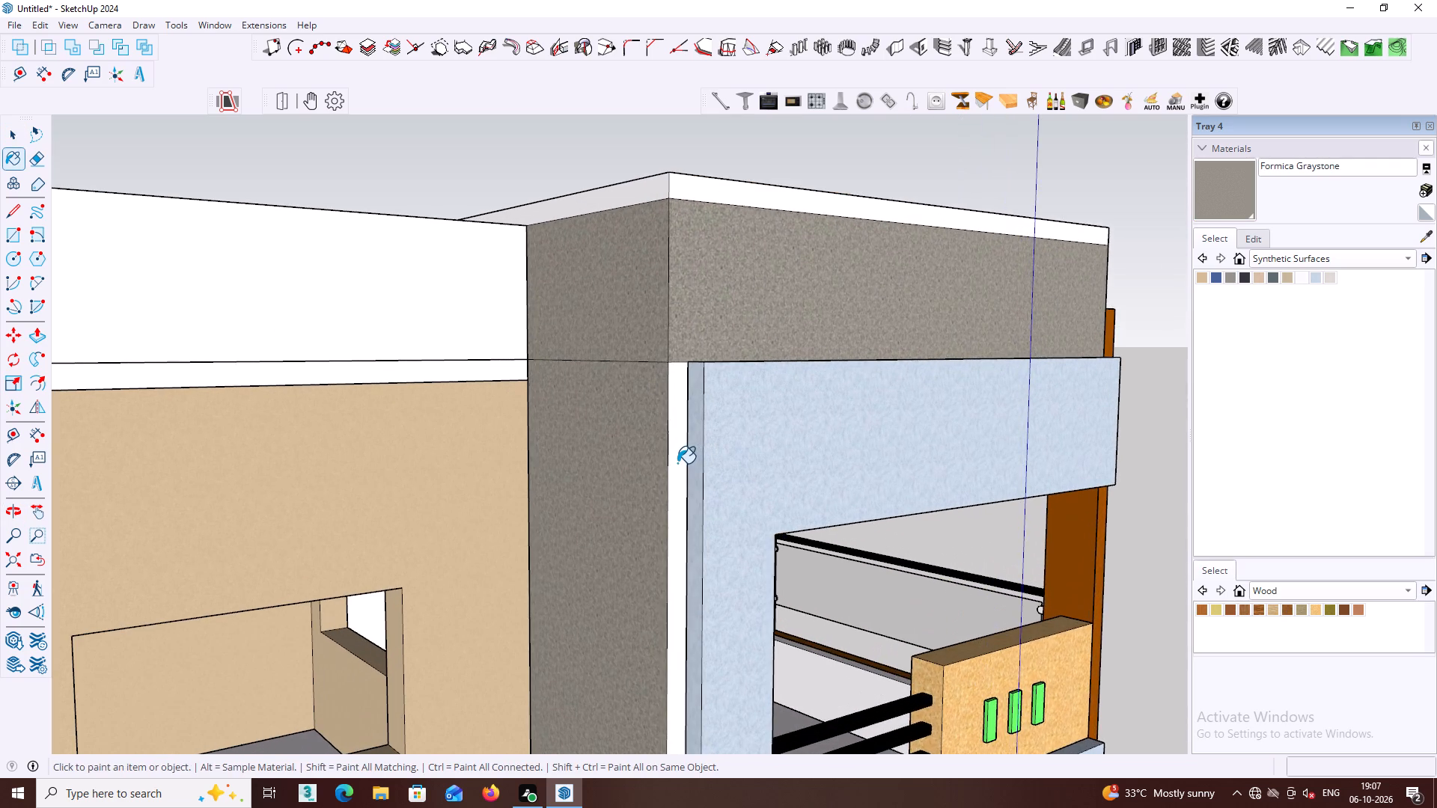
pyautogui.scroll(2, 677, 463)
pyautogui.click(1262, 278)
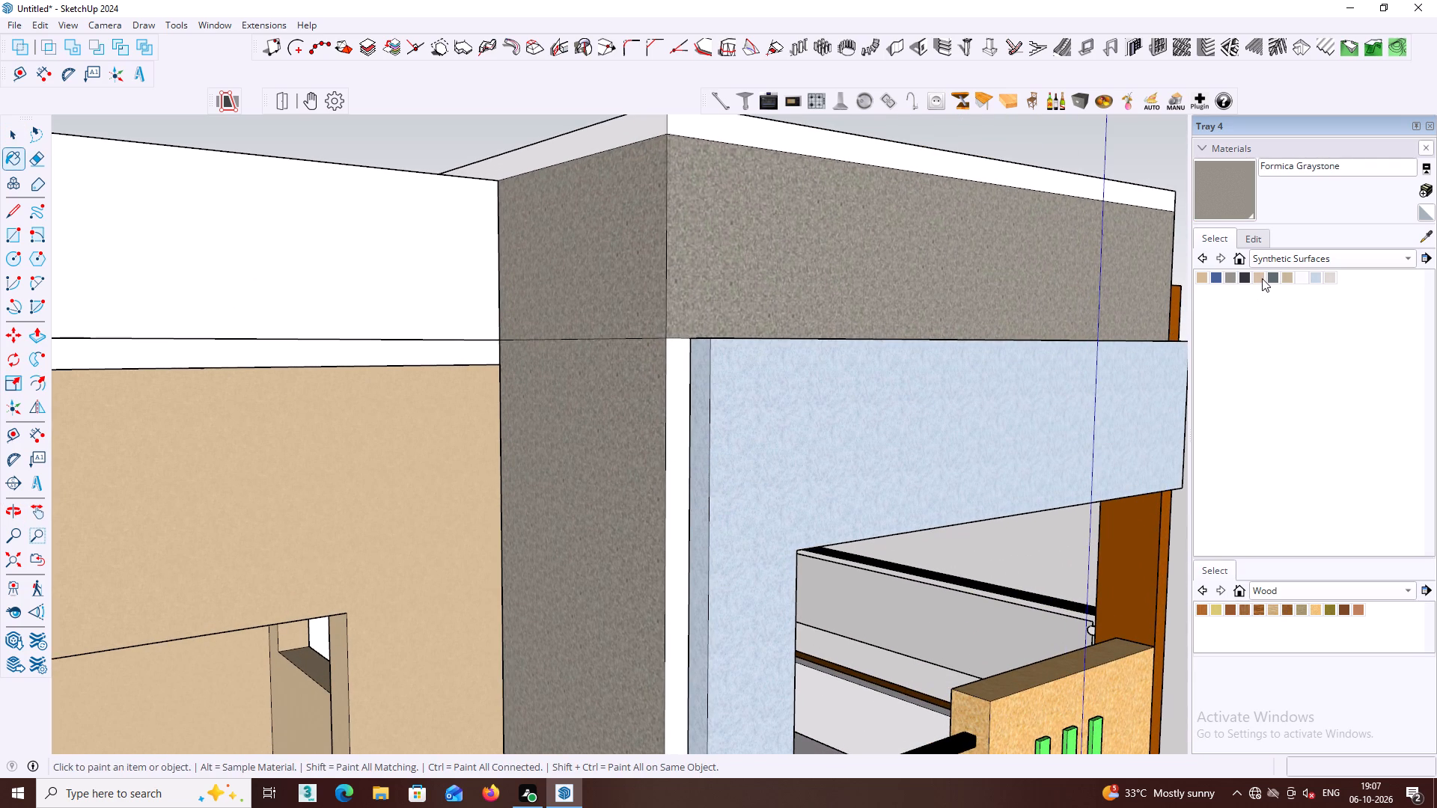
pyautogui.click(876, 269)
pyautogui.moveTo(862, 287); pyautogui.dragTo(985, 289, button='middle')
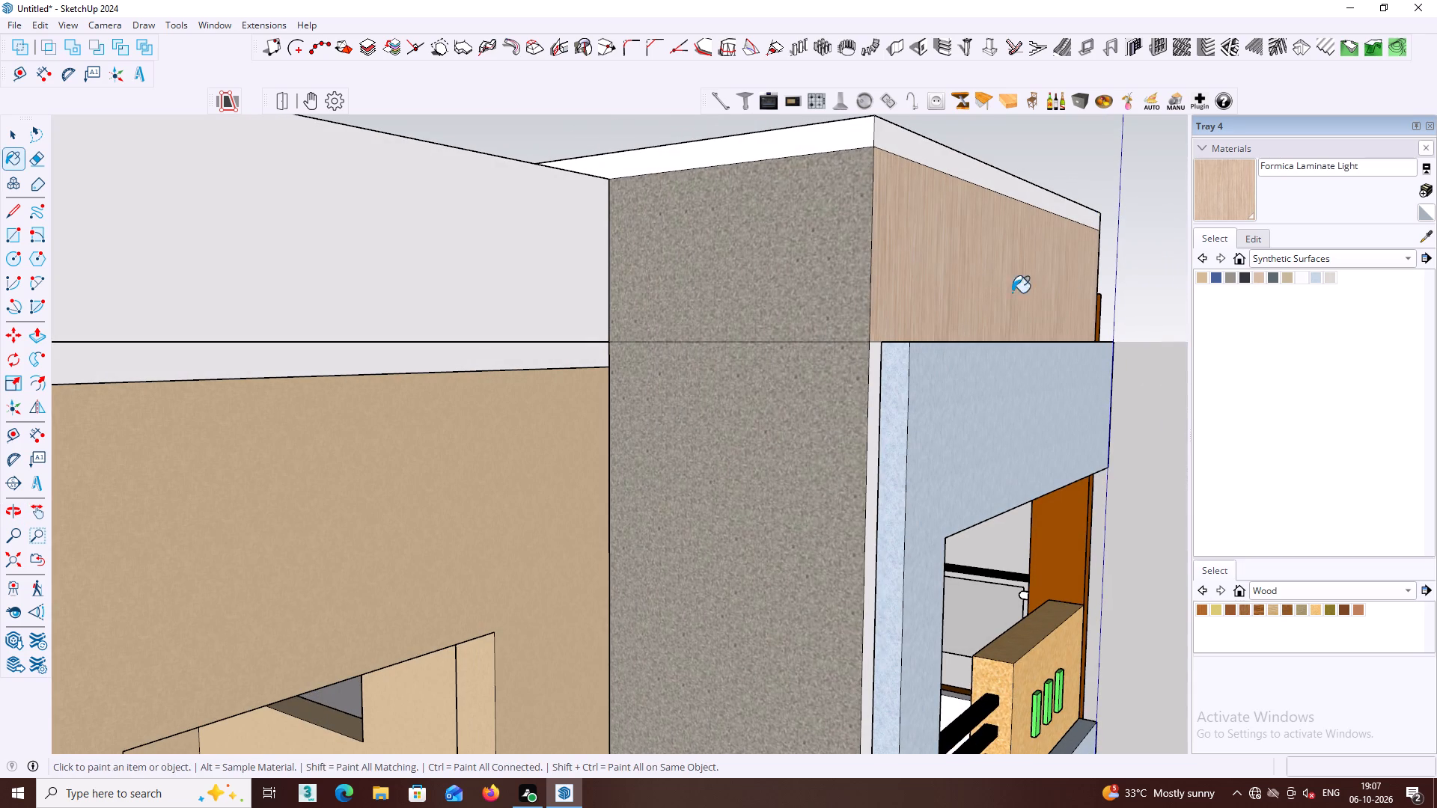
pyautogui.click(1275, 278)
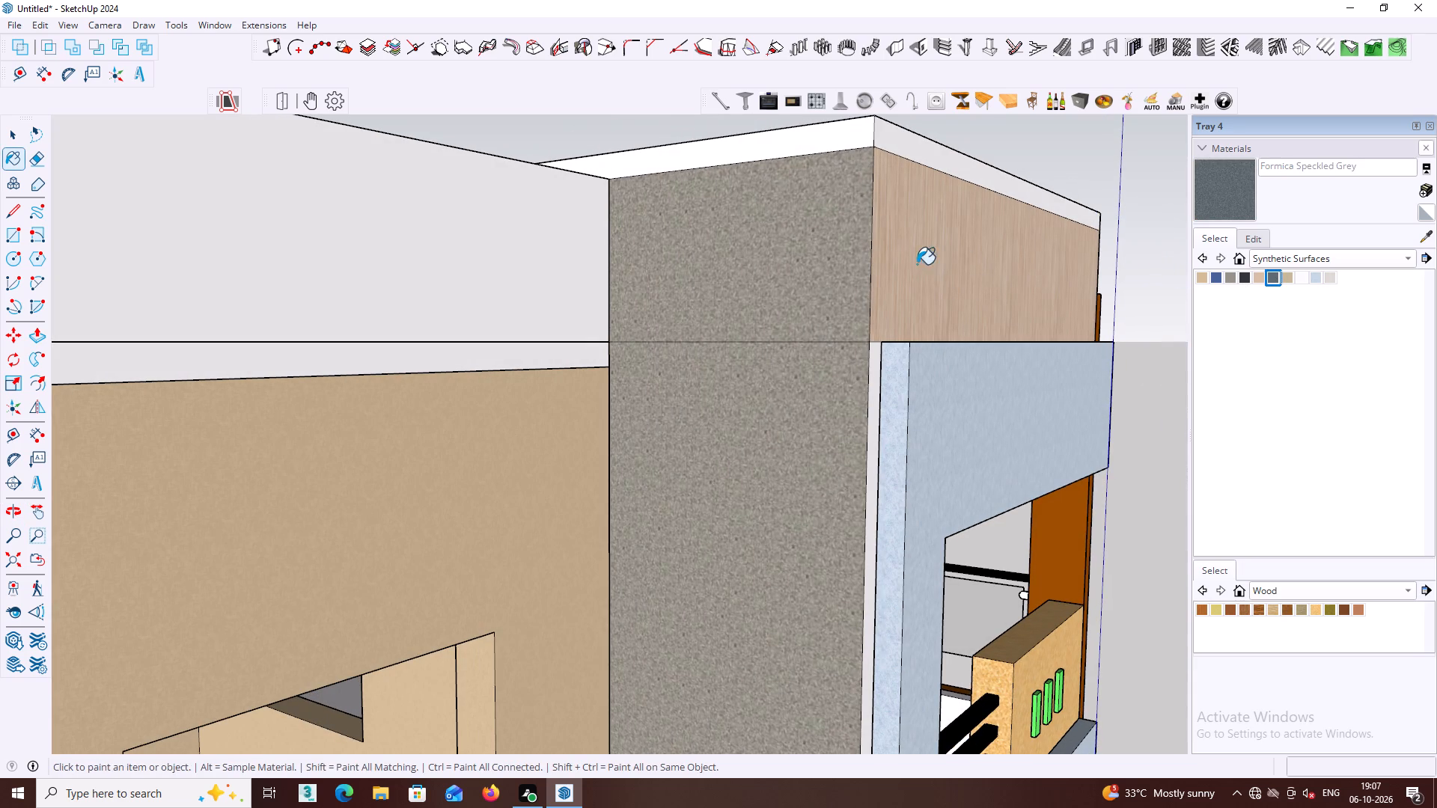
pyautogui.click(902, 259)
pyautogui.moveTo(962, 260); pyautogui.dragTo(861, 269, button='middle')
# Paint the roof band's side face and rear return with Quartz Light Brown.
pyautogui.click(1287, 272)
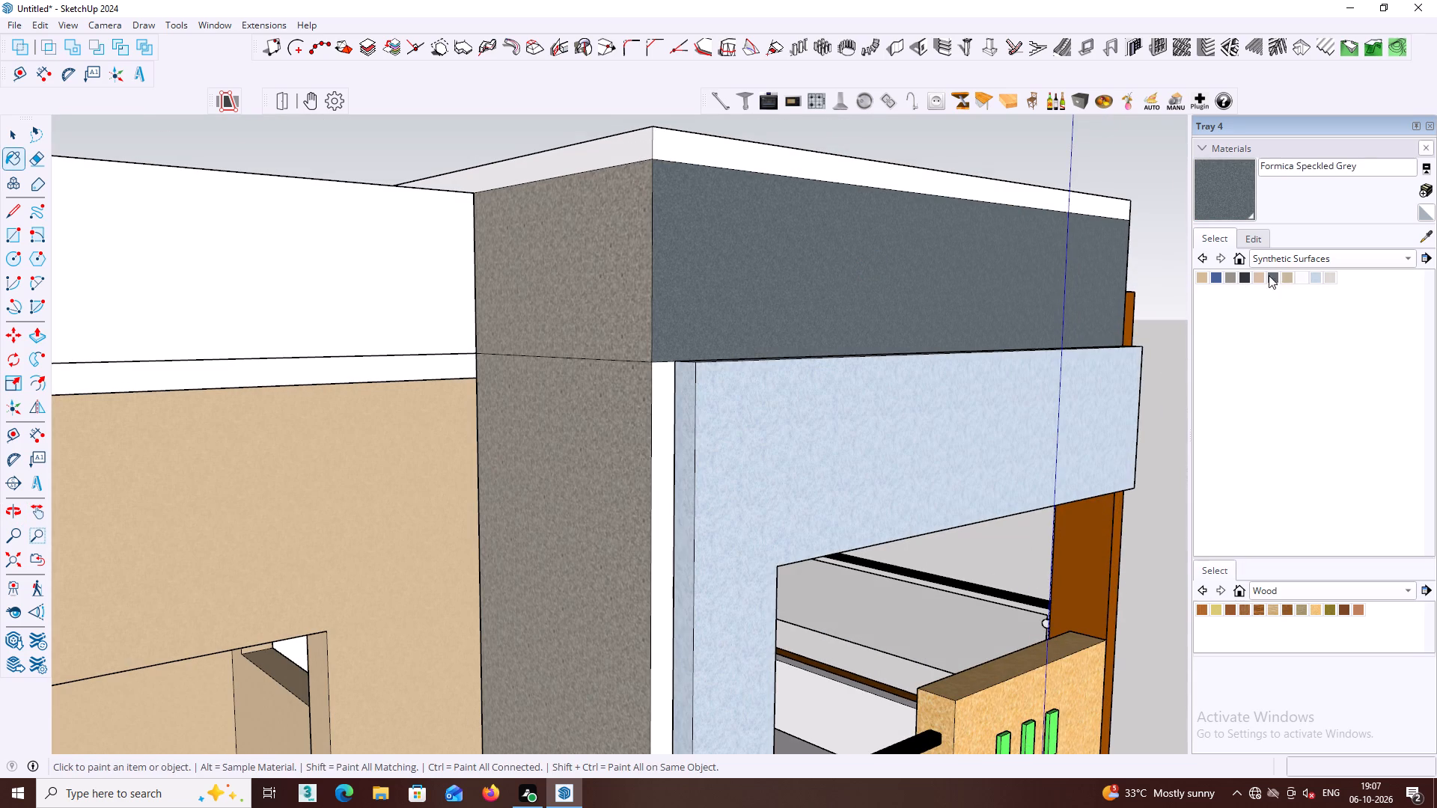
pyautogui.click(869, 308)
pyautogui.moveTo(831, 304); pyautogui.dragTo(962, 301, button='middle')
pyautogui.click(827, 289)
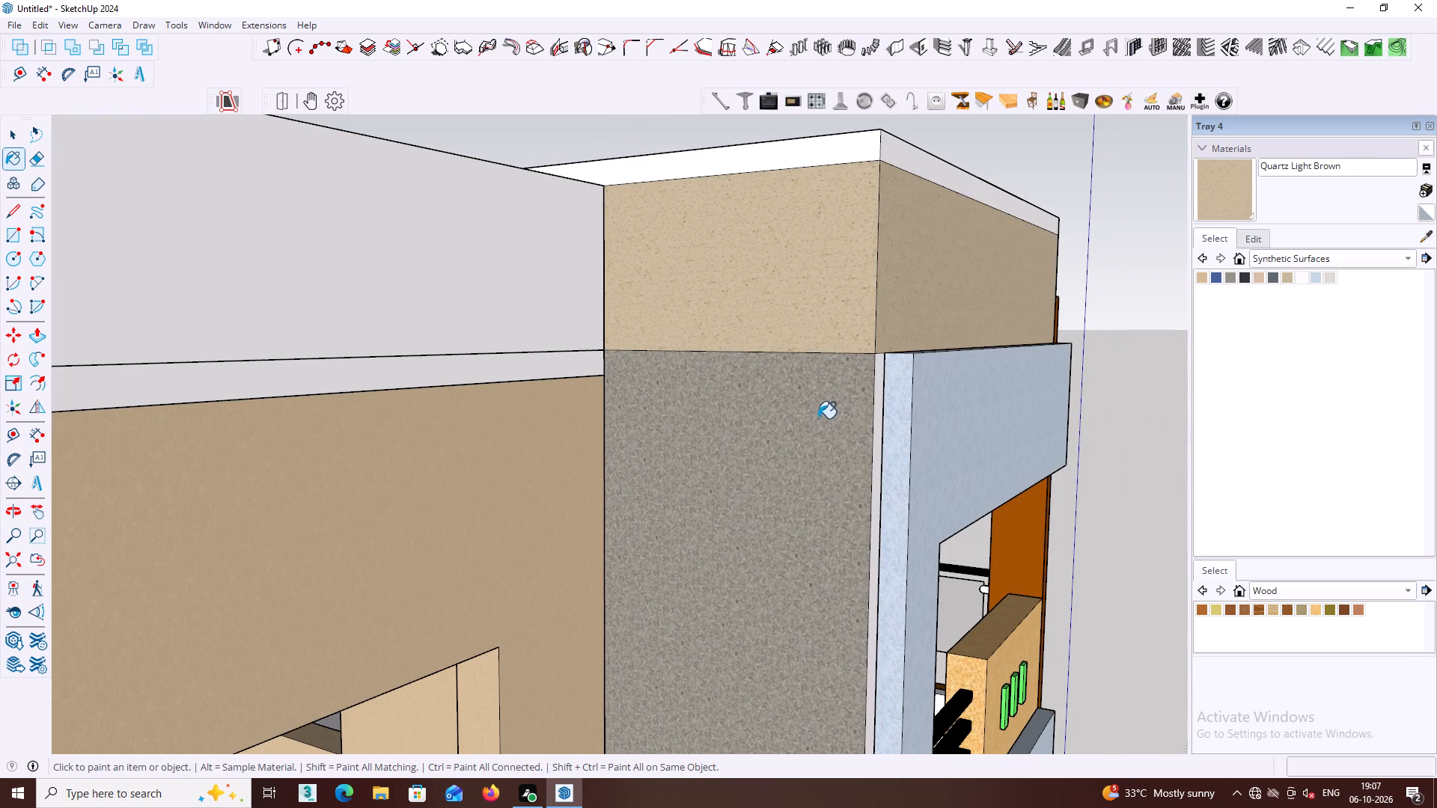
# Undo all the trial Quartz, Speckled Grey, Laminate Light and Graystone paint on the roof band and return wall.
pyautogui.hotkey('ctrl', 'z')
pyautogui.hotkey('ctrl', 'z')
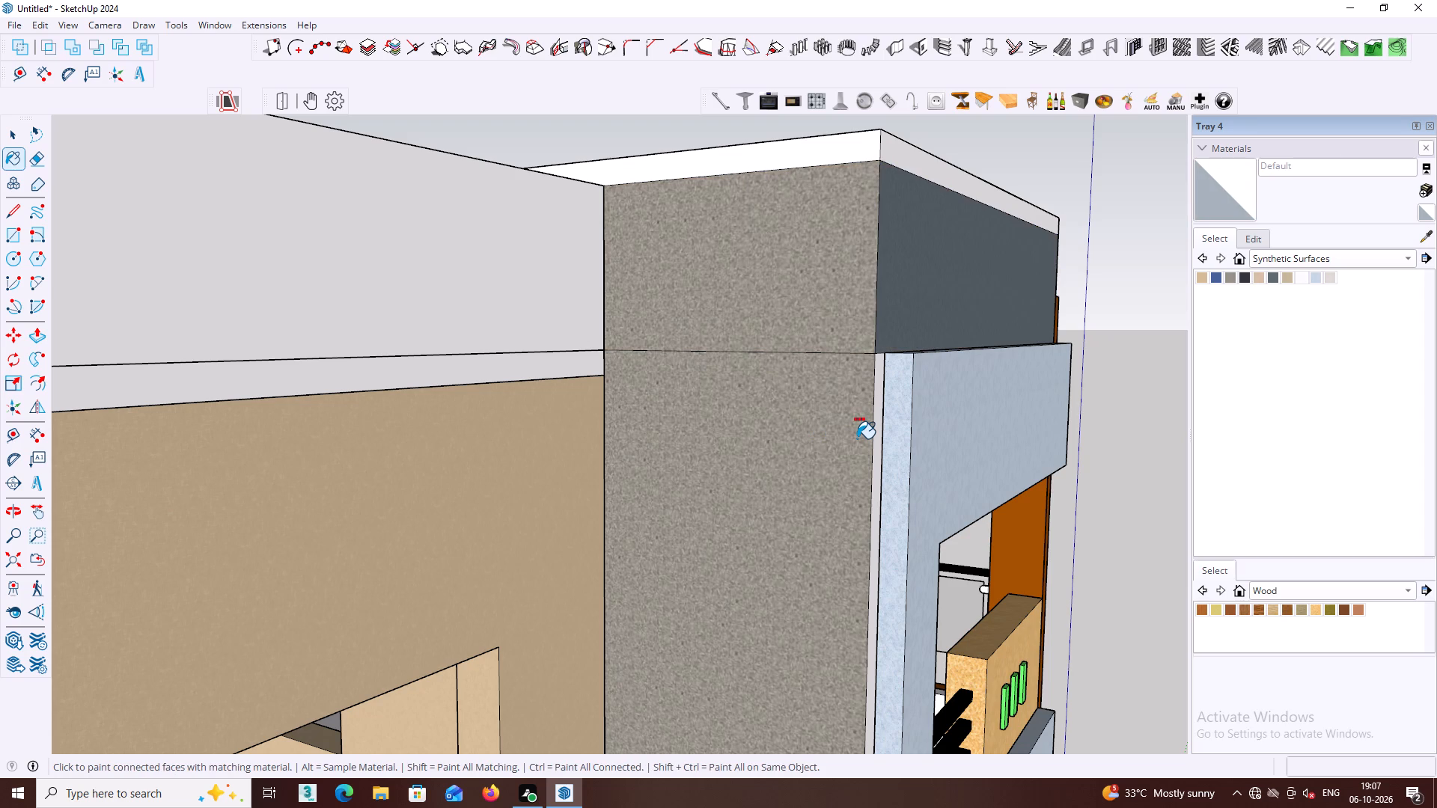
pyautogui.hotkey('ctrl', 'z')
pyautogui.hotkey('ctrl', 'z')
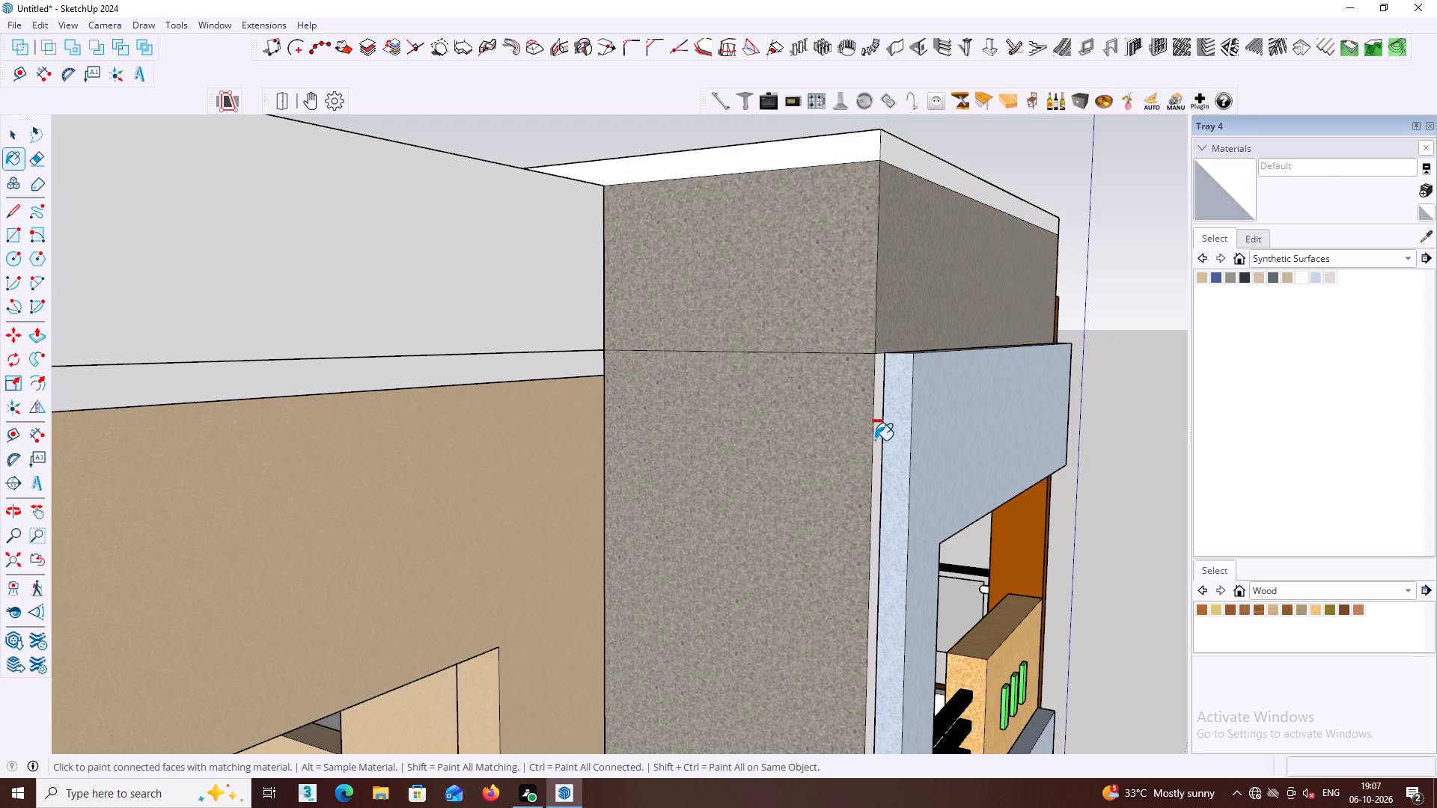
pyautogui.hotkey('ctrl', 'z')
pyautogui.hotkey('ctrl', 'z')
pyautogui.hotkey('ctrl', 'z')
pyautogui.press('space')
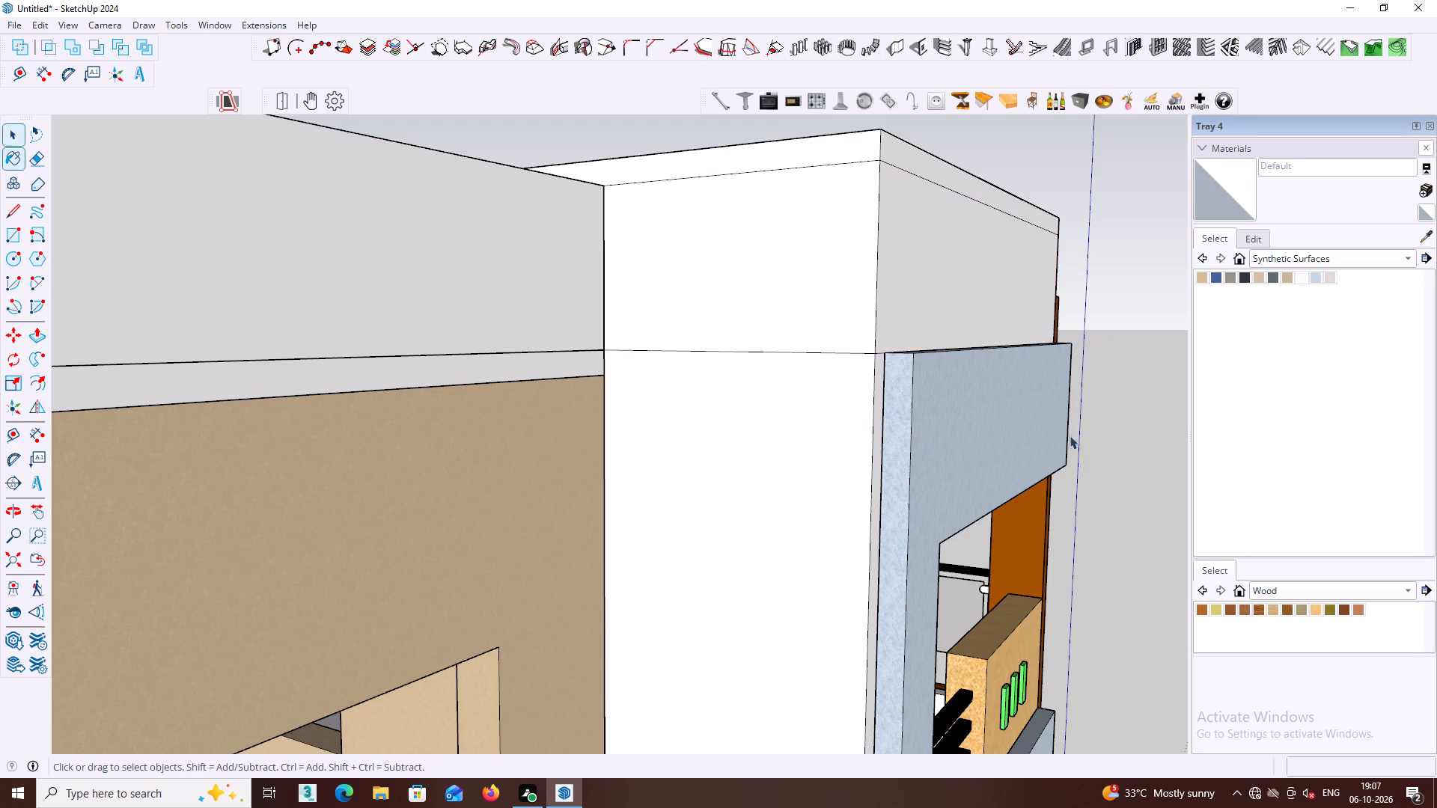
# Examine the house's side and front, from the roof band and balcony frames down to the ground-floor porch.
pyautogui.scroll(-5, 1147, 405)
pyautogui.moveTo(1172, 409); pyautogui.dragTo(869, 428, button='middle')
pyautogui.moveTo(876, 424); pyautogui.dragTo(884, 425, button='middle')
pyautogui.scroll(-9, 876, 424)
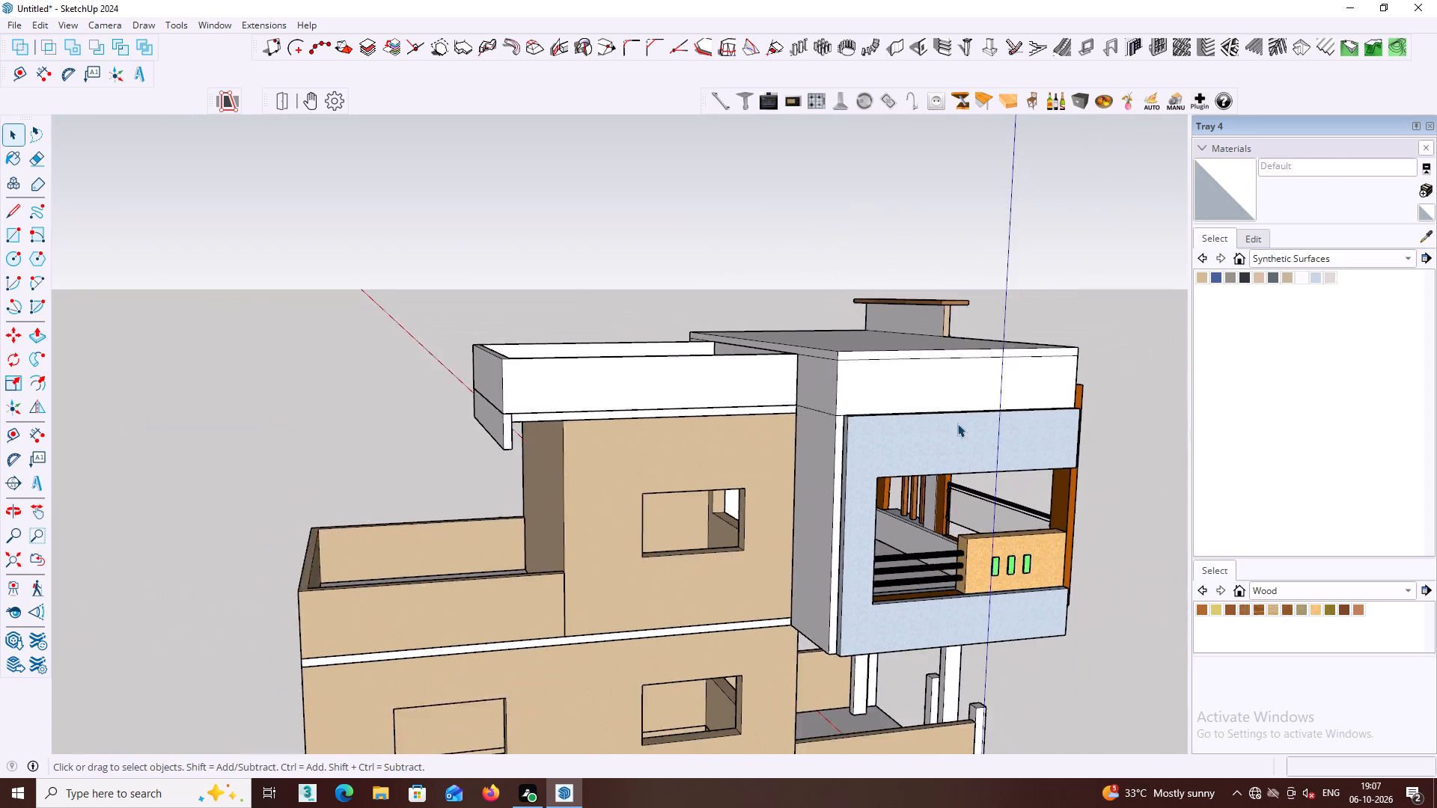
pyautogui.scroll(-1, 957, 423)
pyautogui.moveTo(1020, 434); pyautogui.dragTo(910, 376, button='middle')
pyautogui.moveTo(914, 408); pyautogui.dragTo(720, 418, button='middle')
pyautogui.moveTo(748, 442); pyautogui.dragTo(588, 408, button='middle')
pyautogui.moveTo(807, 440); pyautogui.dragTo(796, 400, button='middle')
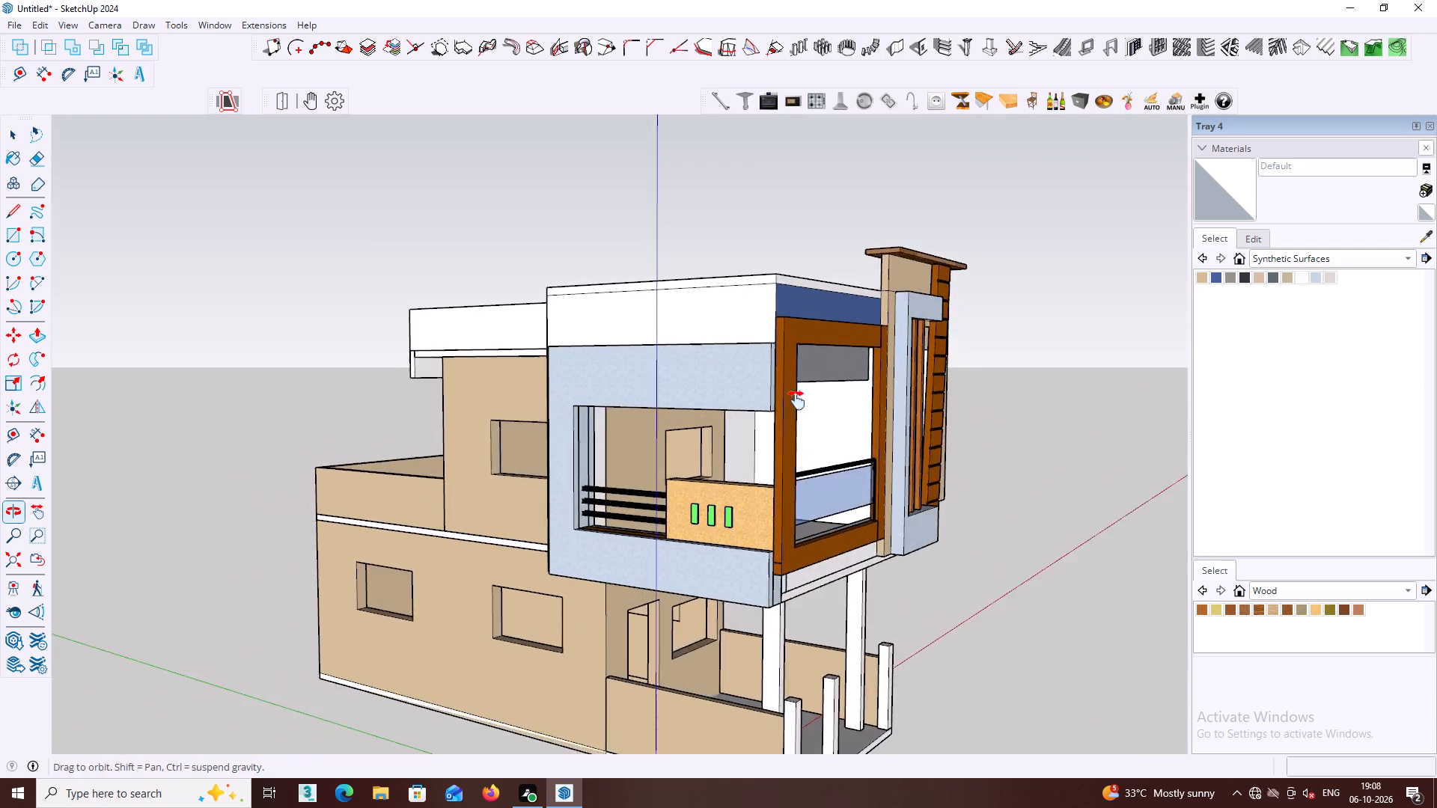
pyautogui.moveTo(796, 400); pyautogui.dragTo(767, 280, button='middle')
pyautogui.moveTo(854, 429); pyautogui.dragTo(714, 440, button='middle')
pyautogui.moveTo(695, 441); pyautogui.dragTo(664, 440, button='middle')
pyautogui.middleClick(671, 441)
# Select the porch-facing ground-floor wall face and its edges inside the wall group, and load the Tile material collection.
pyautogui.scroll(4, 671, 441)
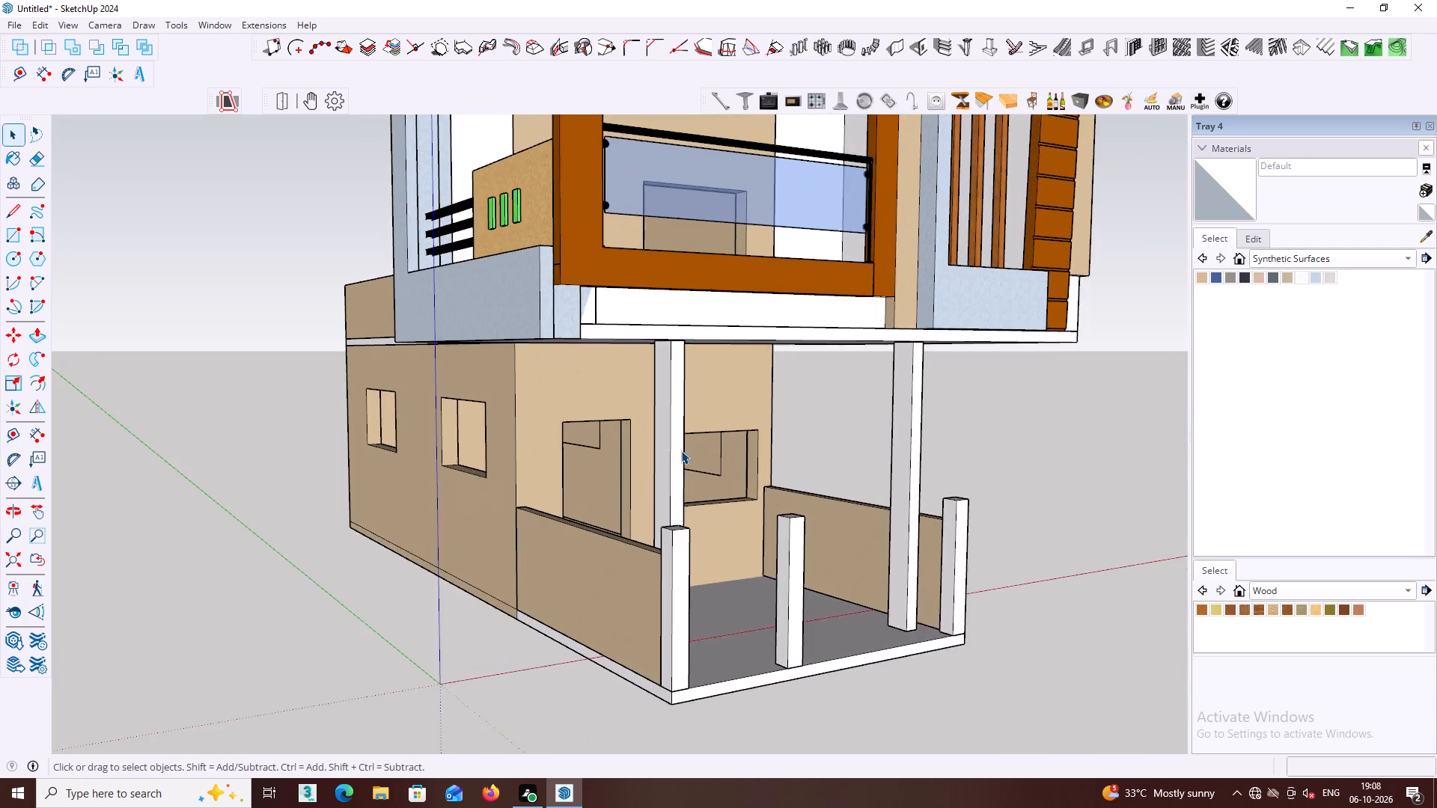
pyautogui.scroll(1, 681, 450)
pyautogui.moveTo(681, 450); pyautogui.dragTo(619, 465, button='middle')
pyautogui.scroll(2, 645, 467)
pyautogui.moveTo(646, 466); pyautogui.dragTo(547, 427, button='middle')
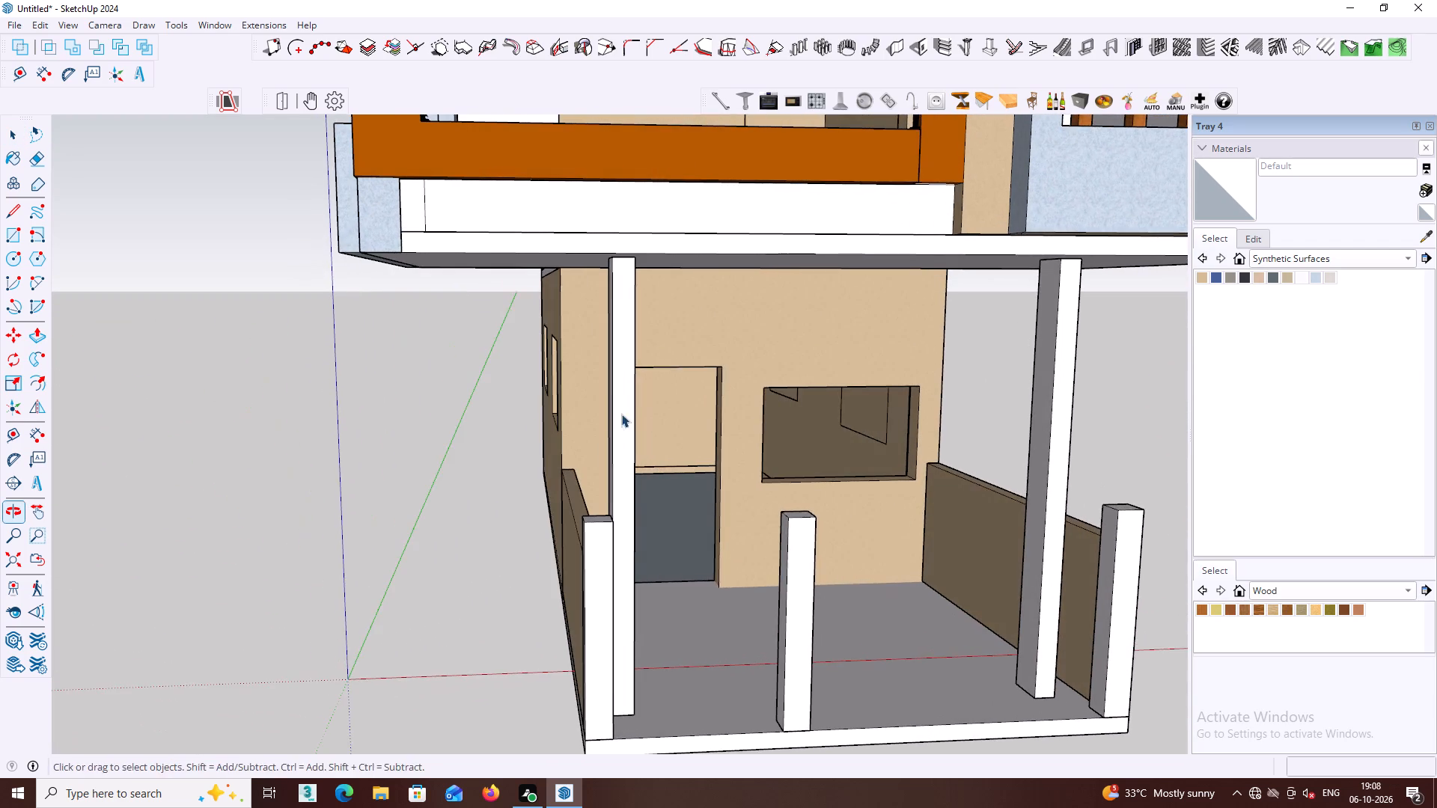
pyautogui.moveTo(621, 414); pyautogui.dragTo(609, 381, button='middle')
pyautogui.moveTo(754, 386); pyautogui.dragTo(757, 368, button='middle')
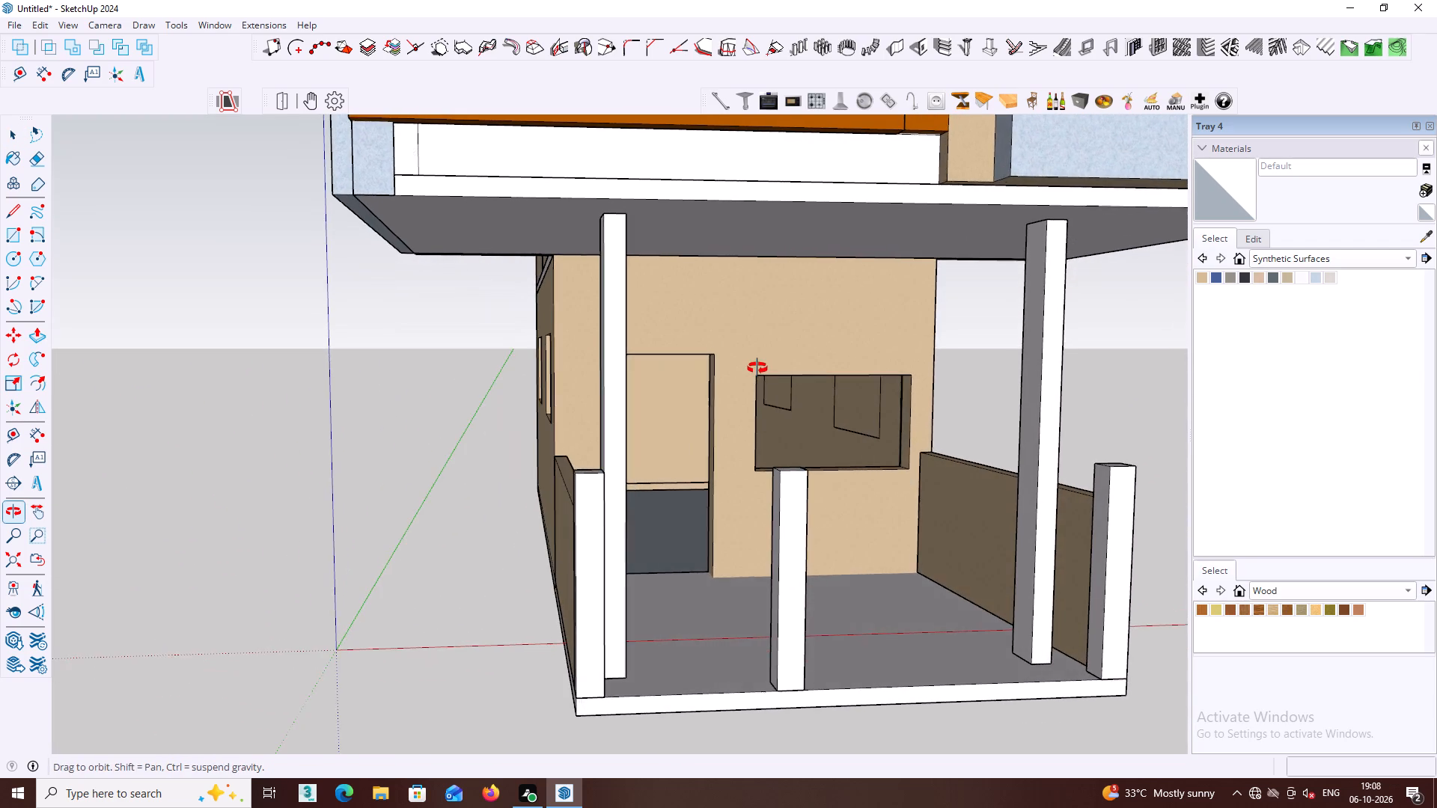
pyautogui.moveTo(757, 368); pyautogui.dragTo(757, 361, button='middle')
pyautogui.scroll(4, 757, 339)
pyautogui.tripleClick(756, 328)
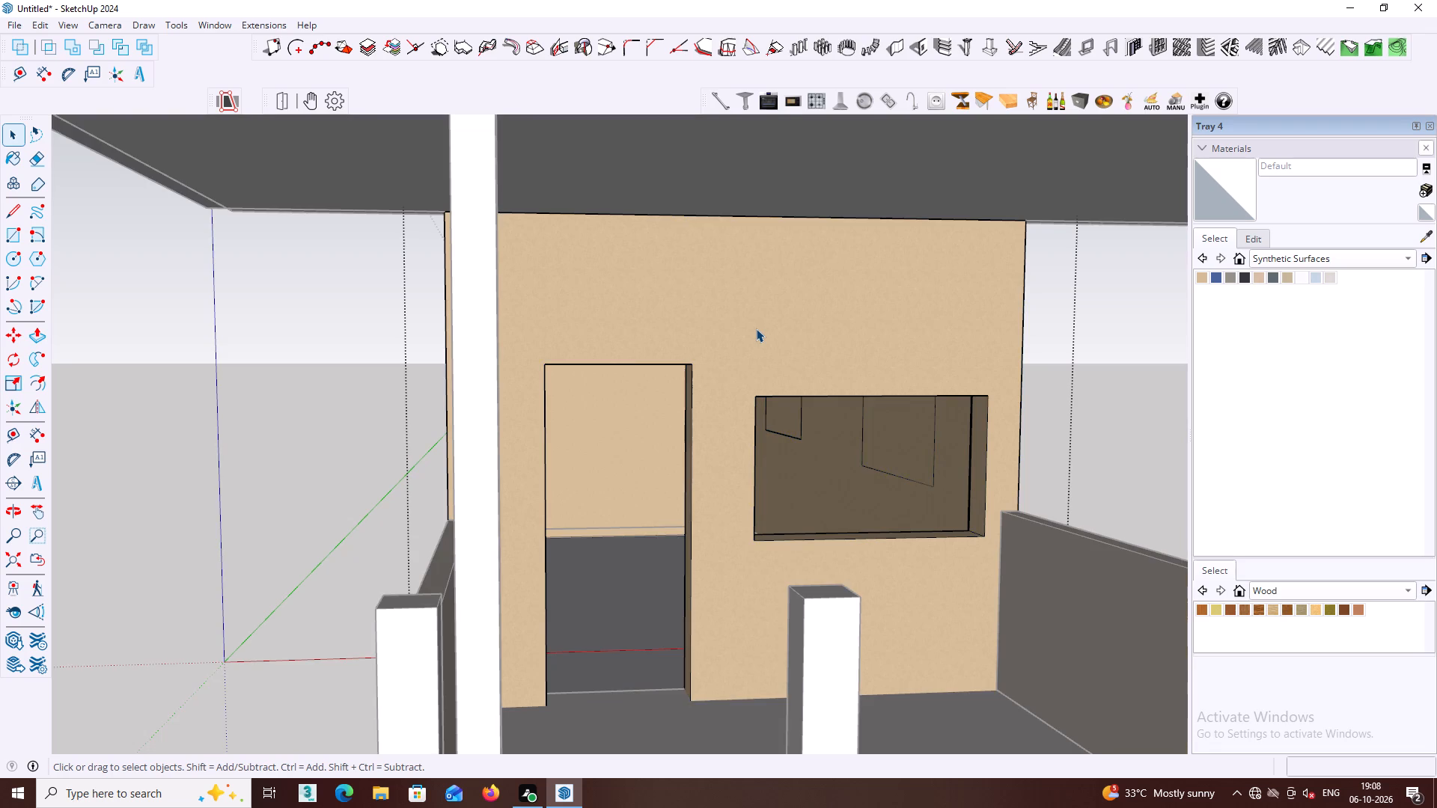
pyautogui.moveTo(808, 317); pyautogui.dragTo(689, 336, button='middle')
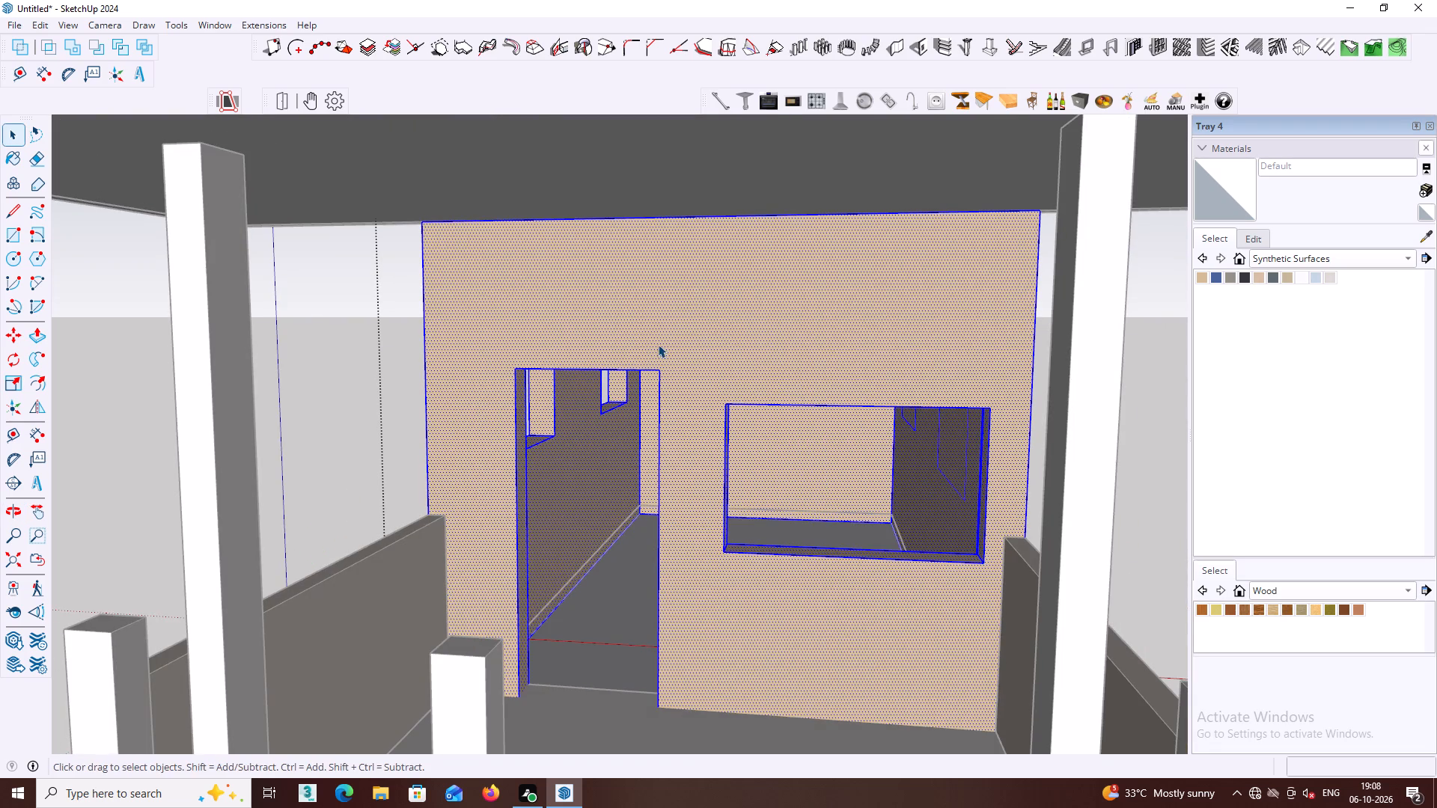
pyautogui.moveTo(660, 337); pyautogui.dragTo(932, 319, button='middle')
pyautogui.doubleClick(531, 328)
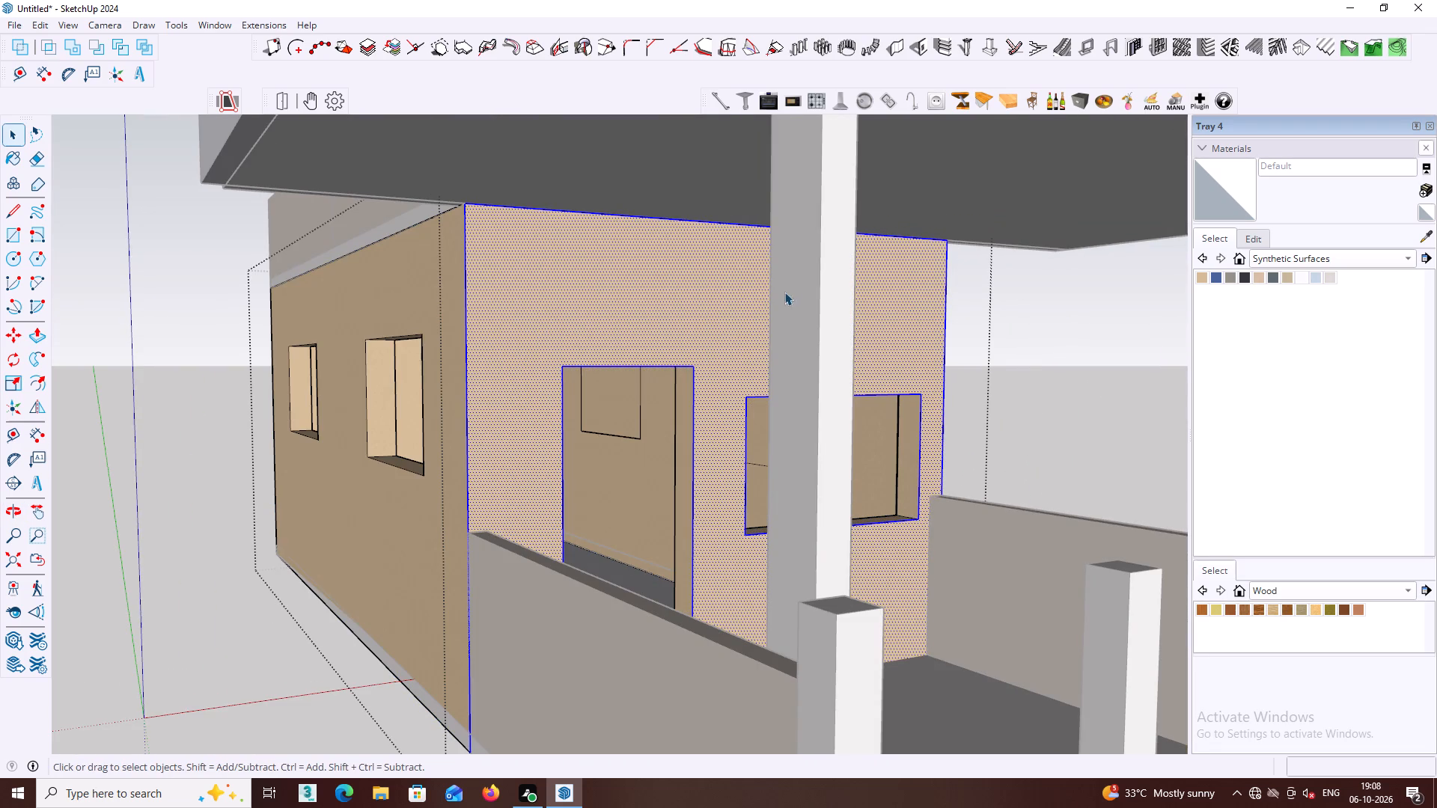
pyautogui.moveTo(675, 313); pyautogui.dragTo(519, 328, button='middle')
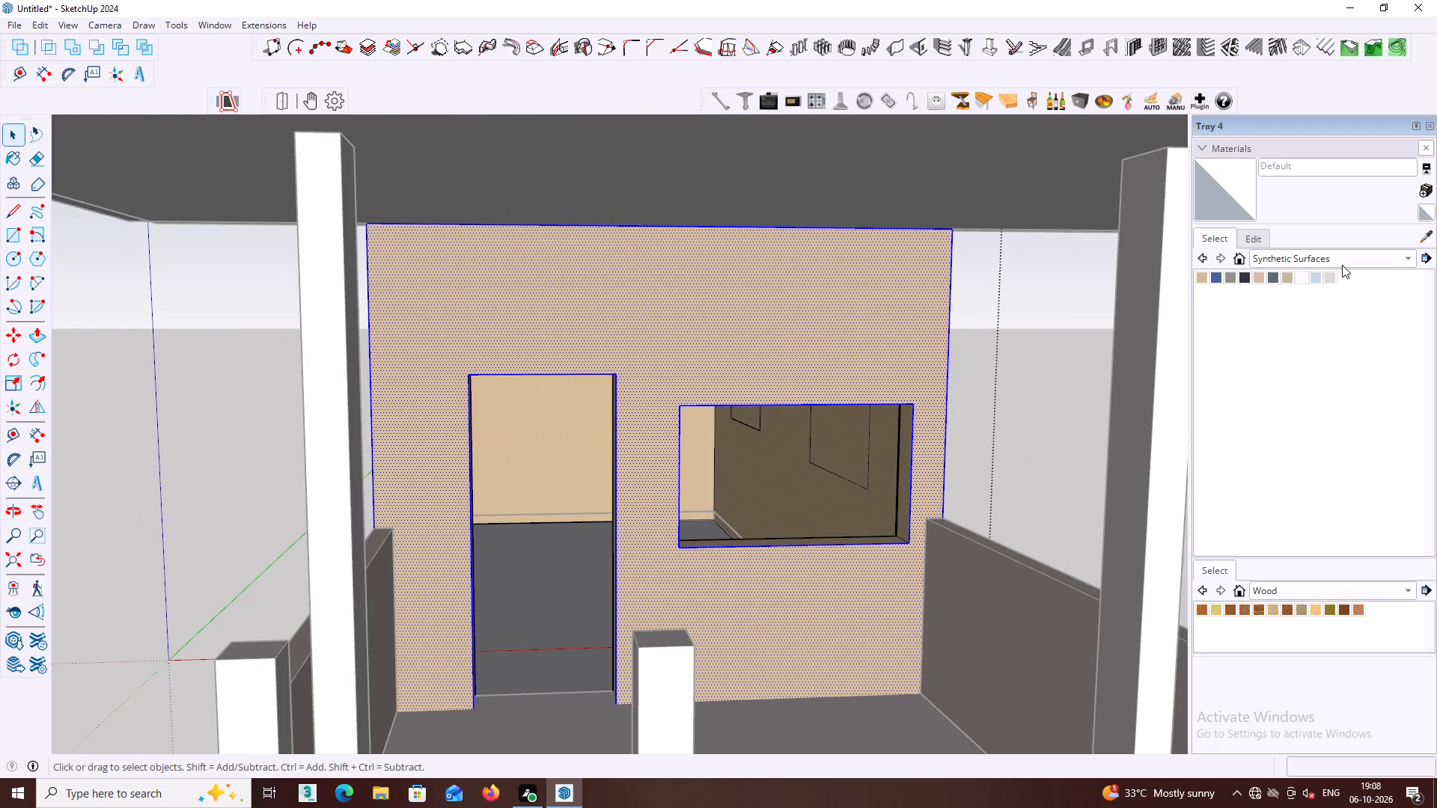
pyautogui.click(1406, 257)
pyautogui.click(1281, 266)
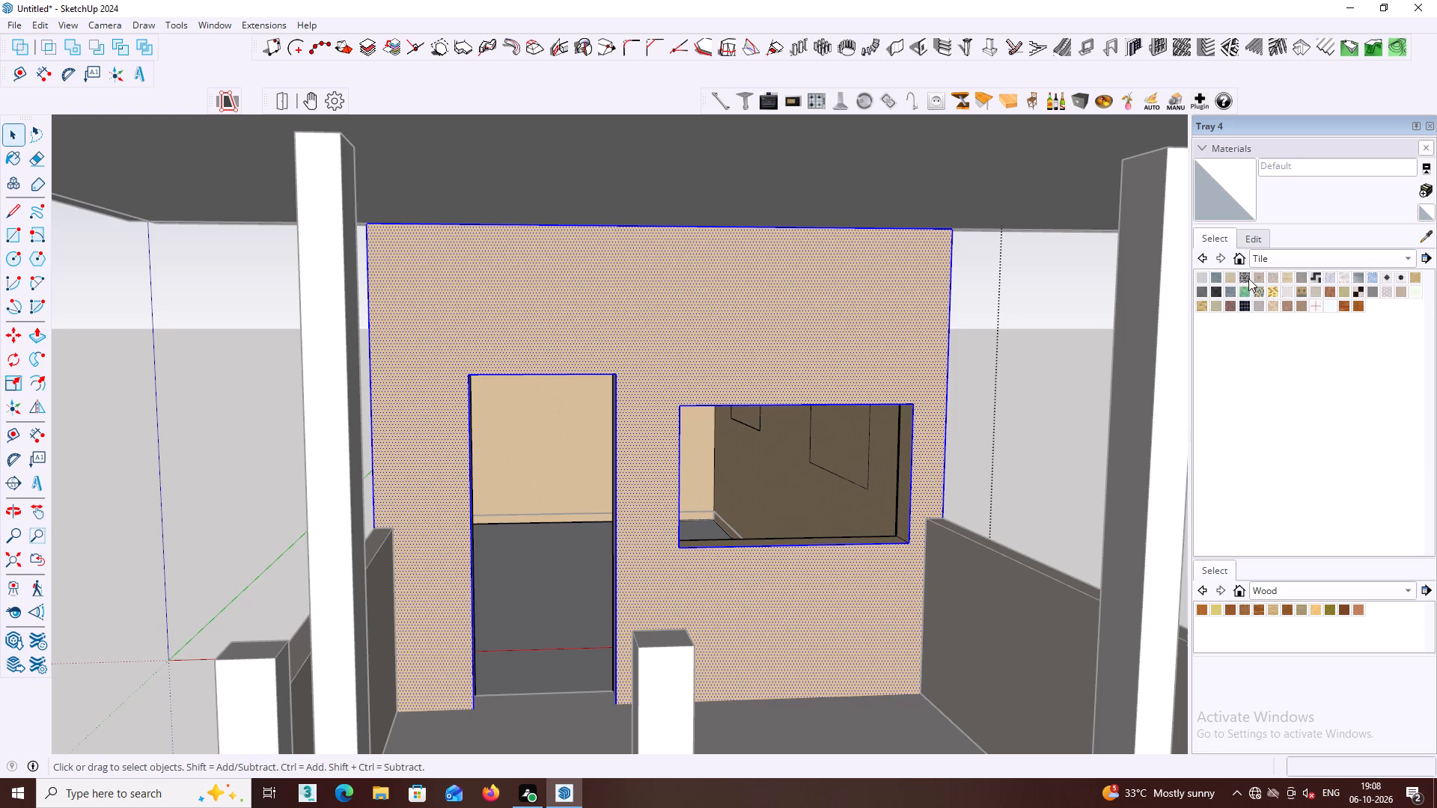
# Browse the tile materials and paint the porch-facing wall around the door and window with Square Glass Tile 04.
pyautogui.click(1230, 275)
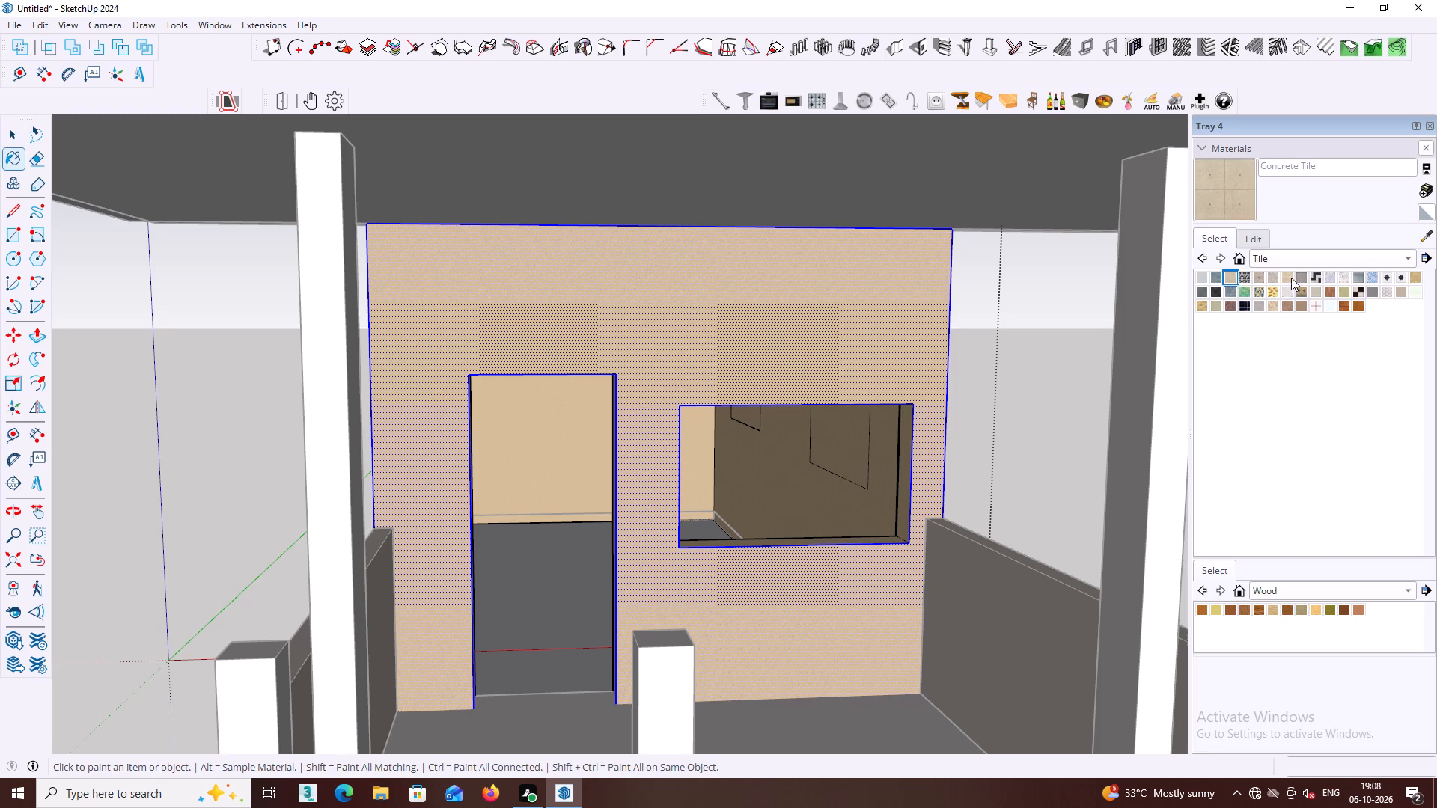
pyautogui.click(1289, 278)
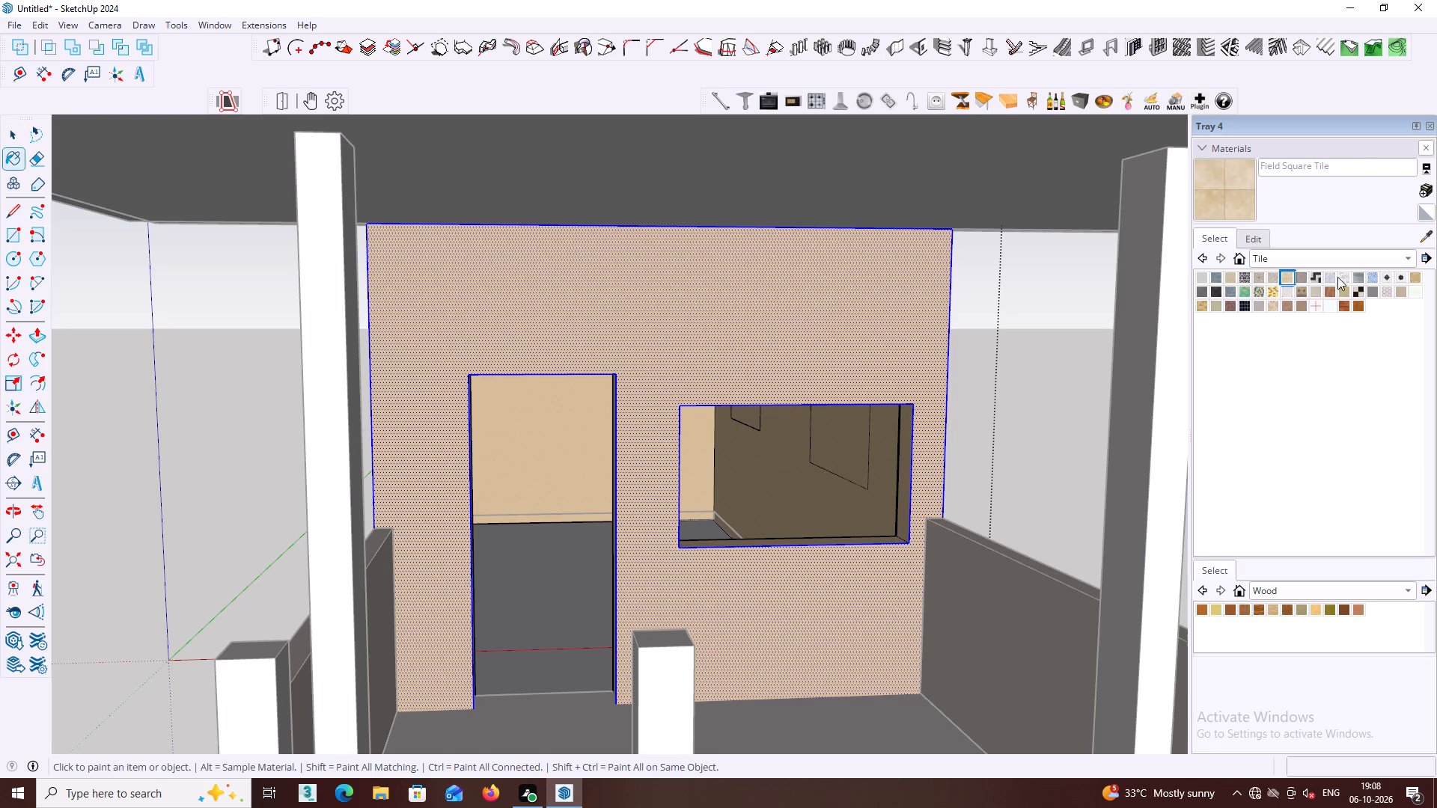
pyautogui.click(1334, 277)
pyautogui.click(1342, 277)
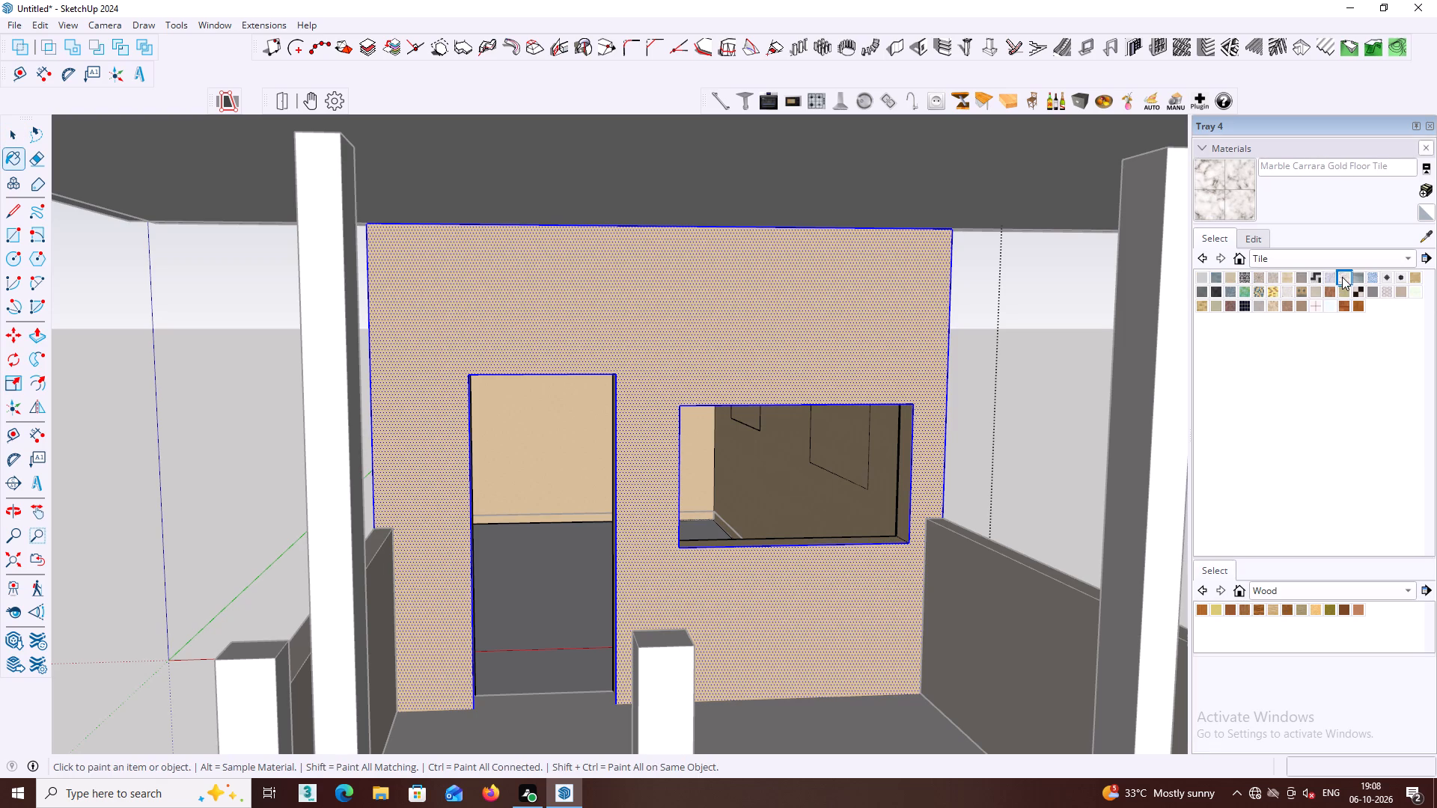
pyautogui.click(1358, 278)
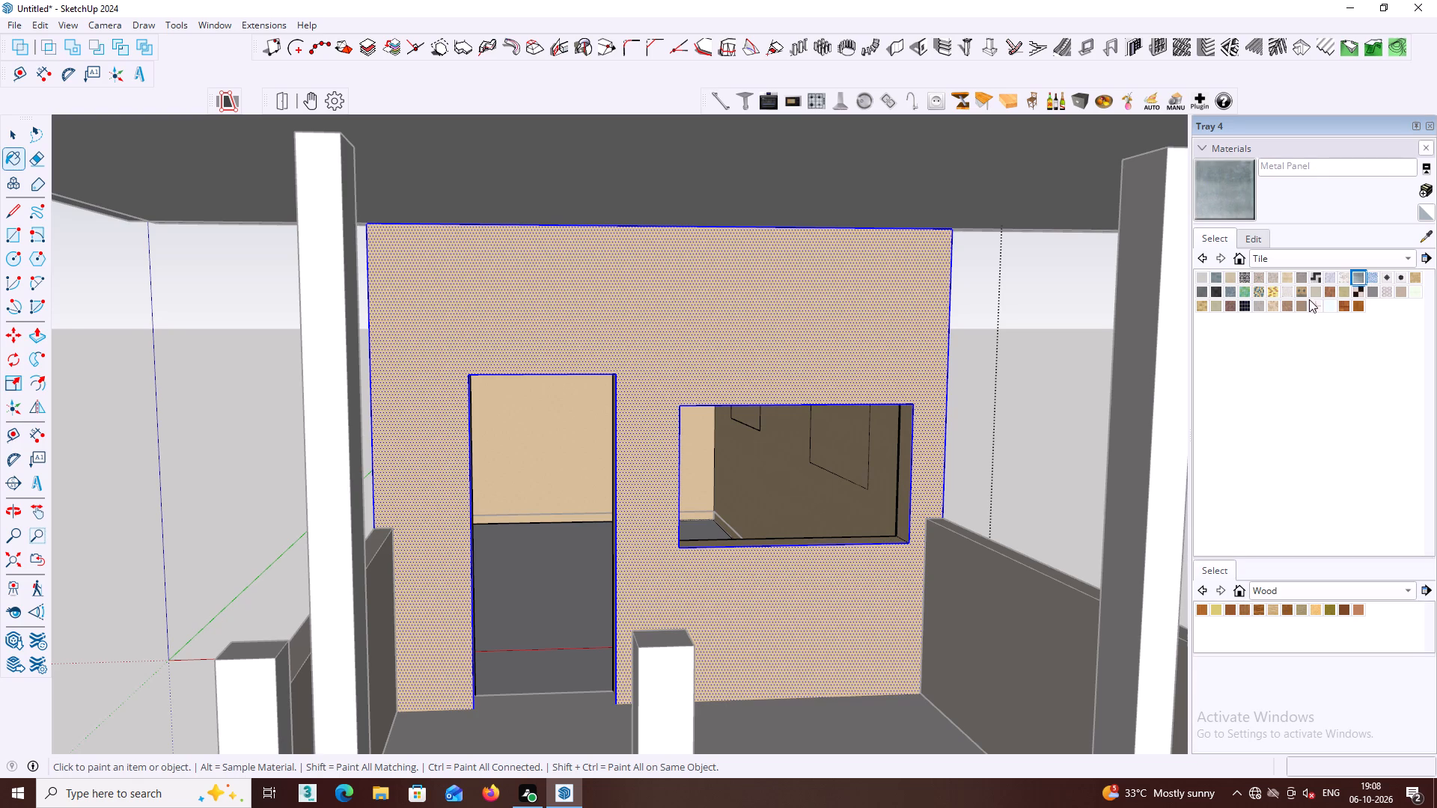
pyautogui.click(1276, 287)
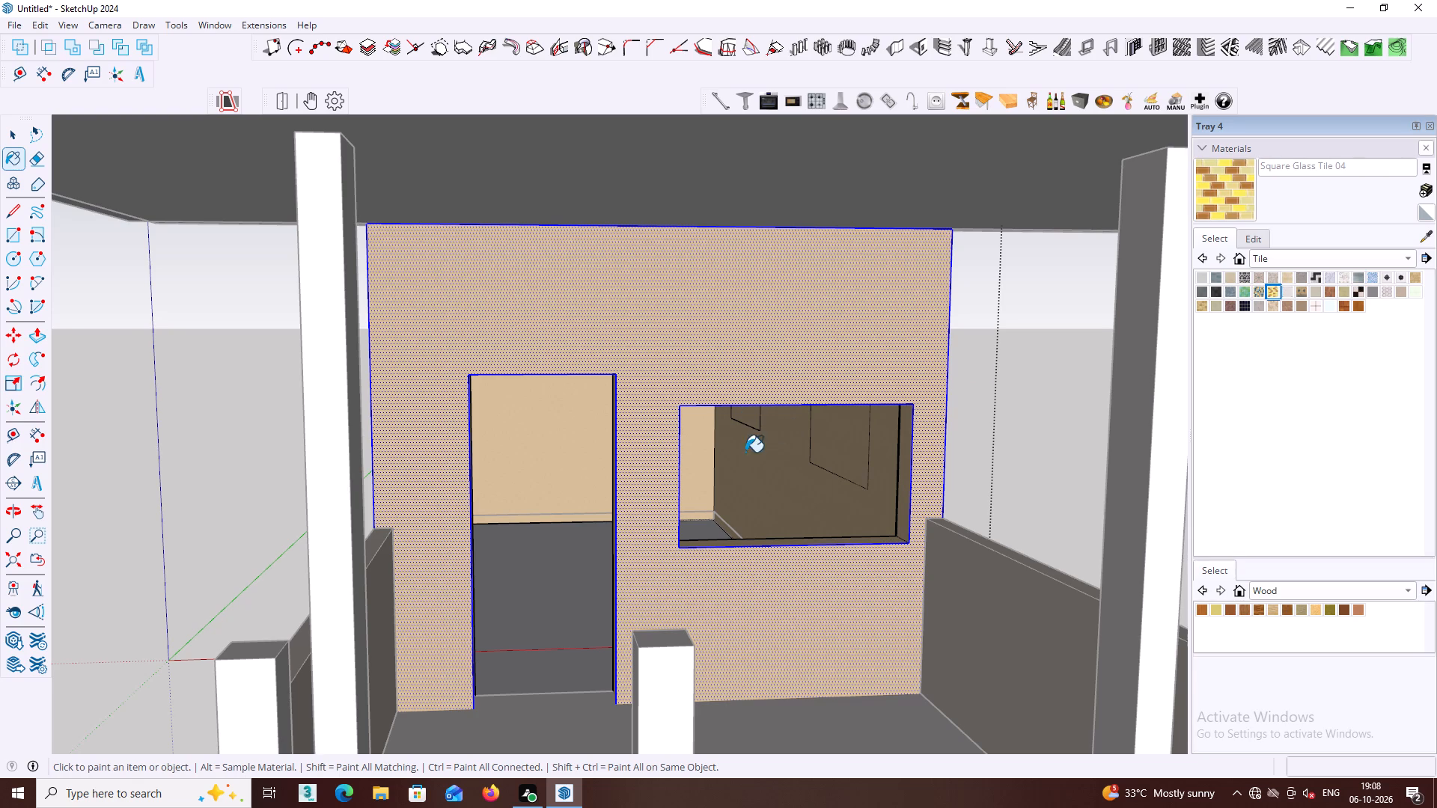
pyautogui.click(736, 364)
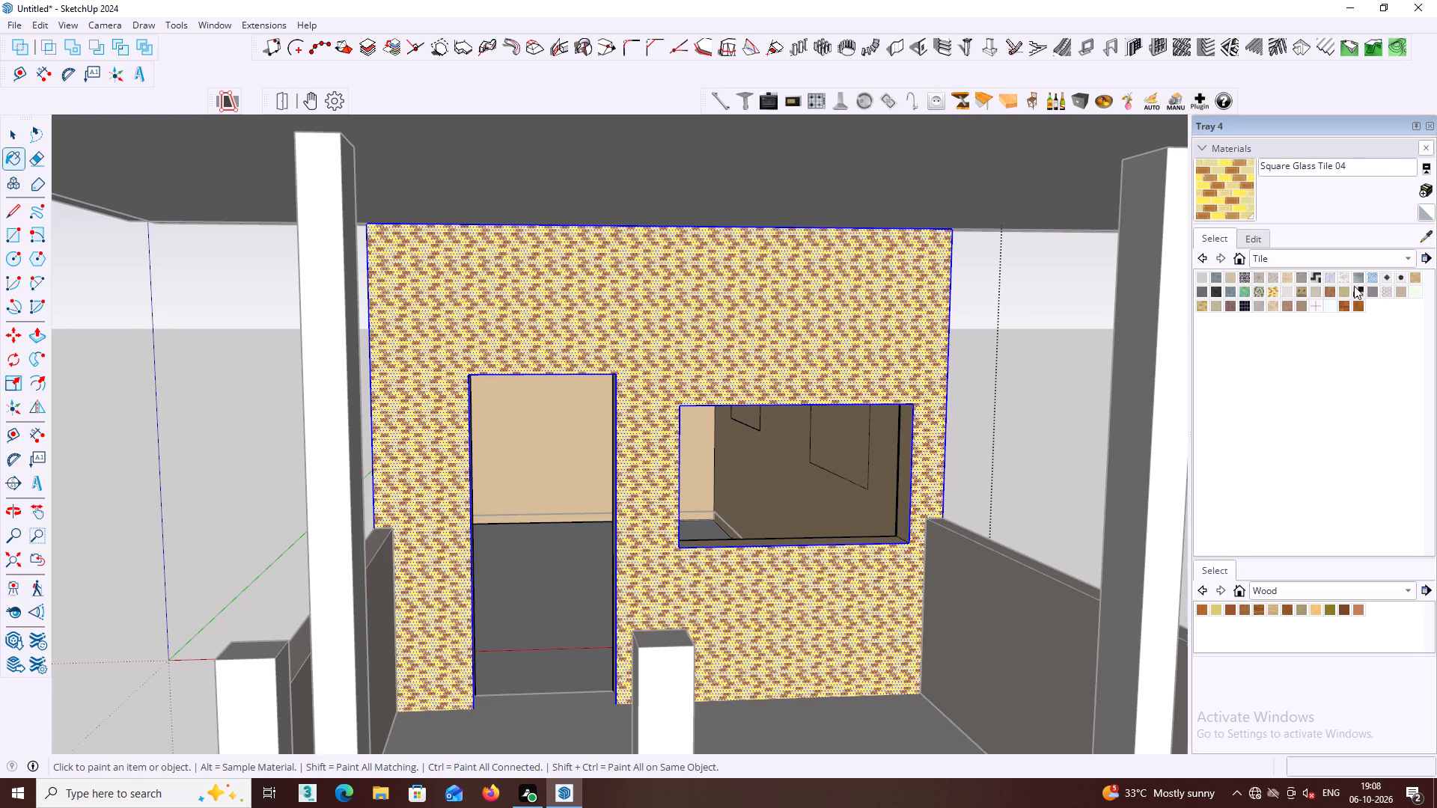
# Paint the porch-facing wall around the door and window with Roofing Slate Tan and close its group.
pyautogui.click(1375, 277)
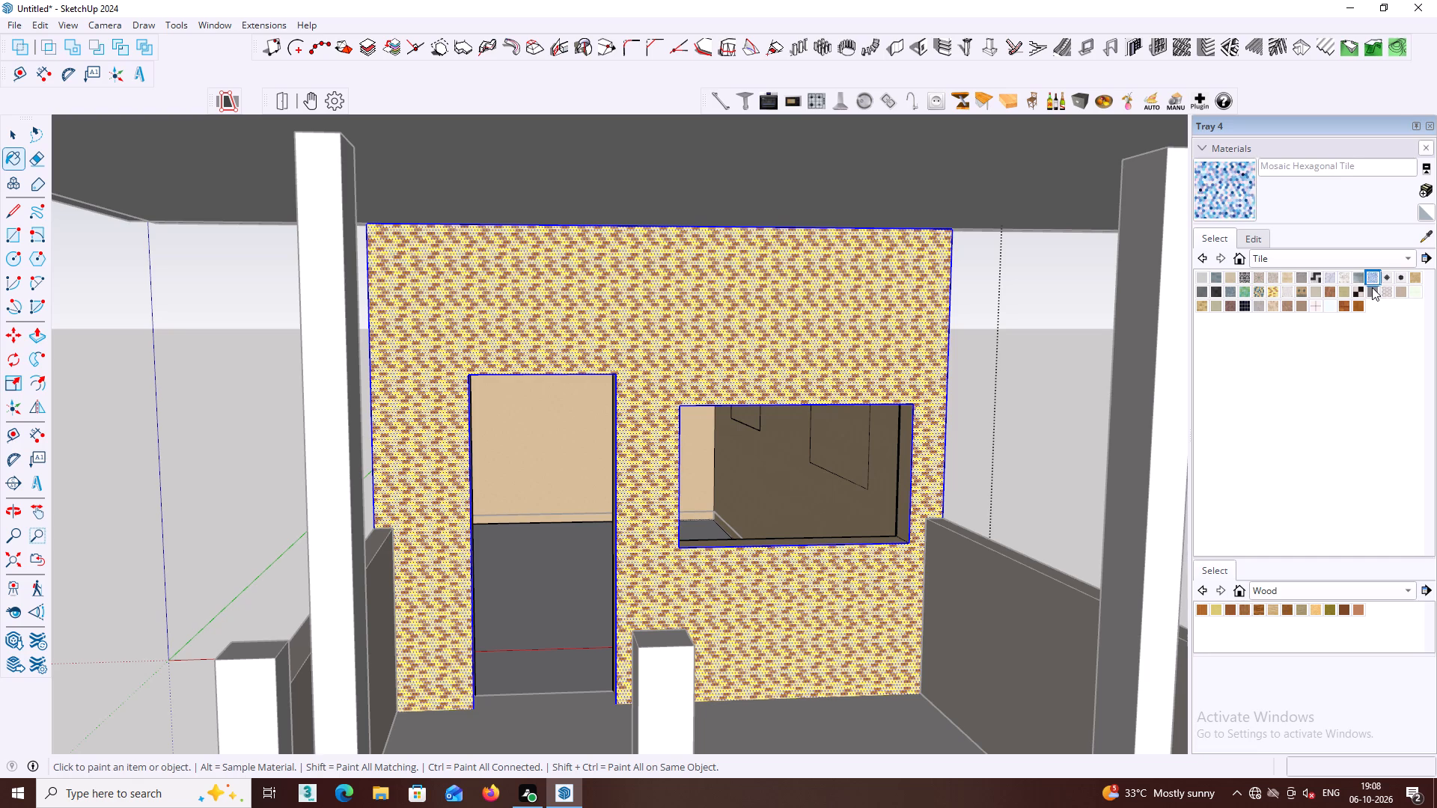
pyautogui.click(1372, 289)
pyautogui.click(1387, 290)
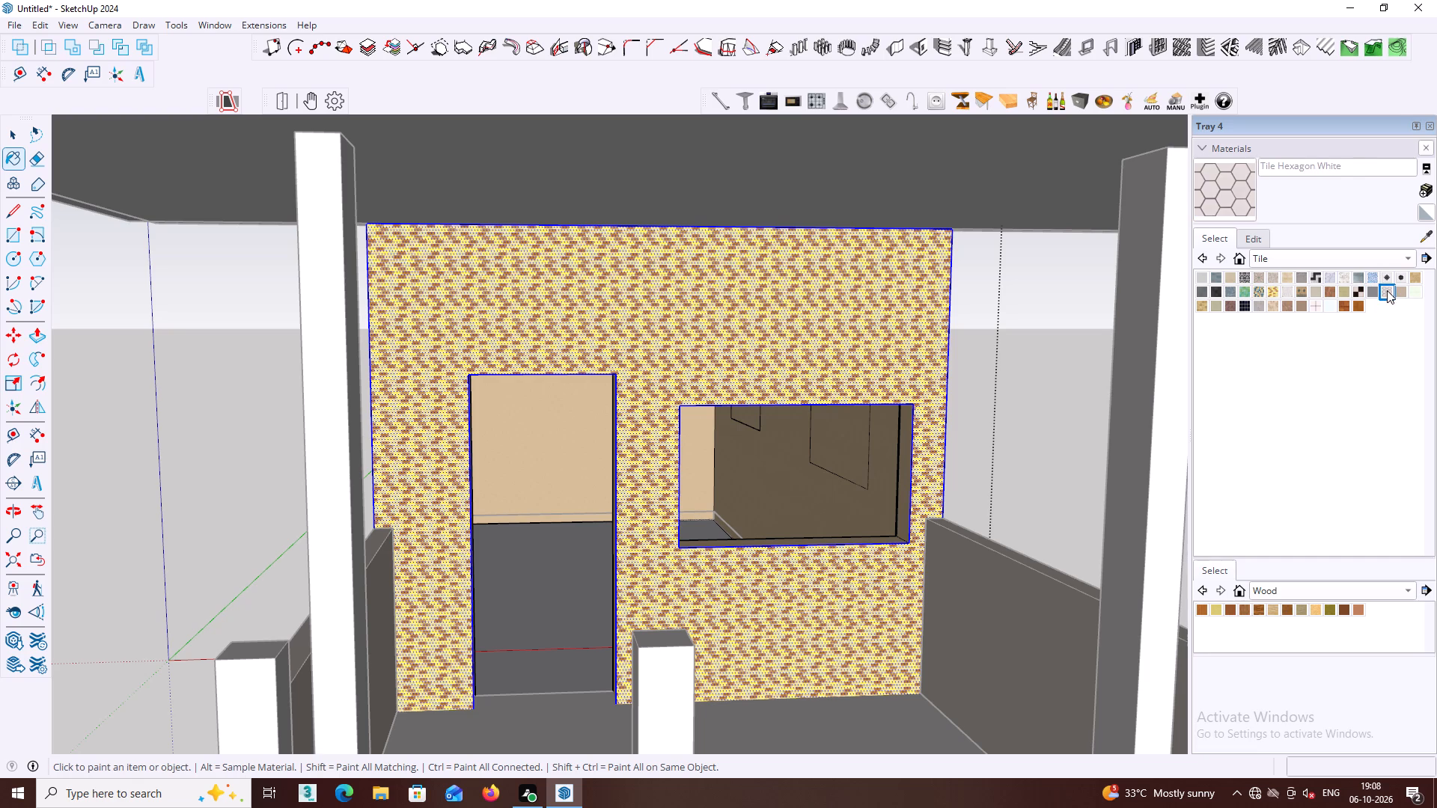
pyautogui.click(1417, 275)
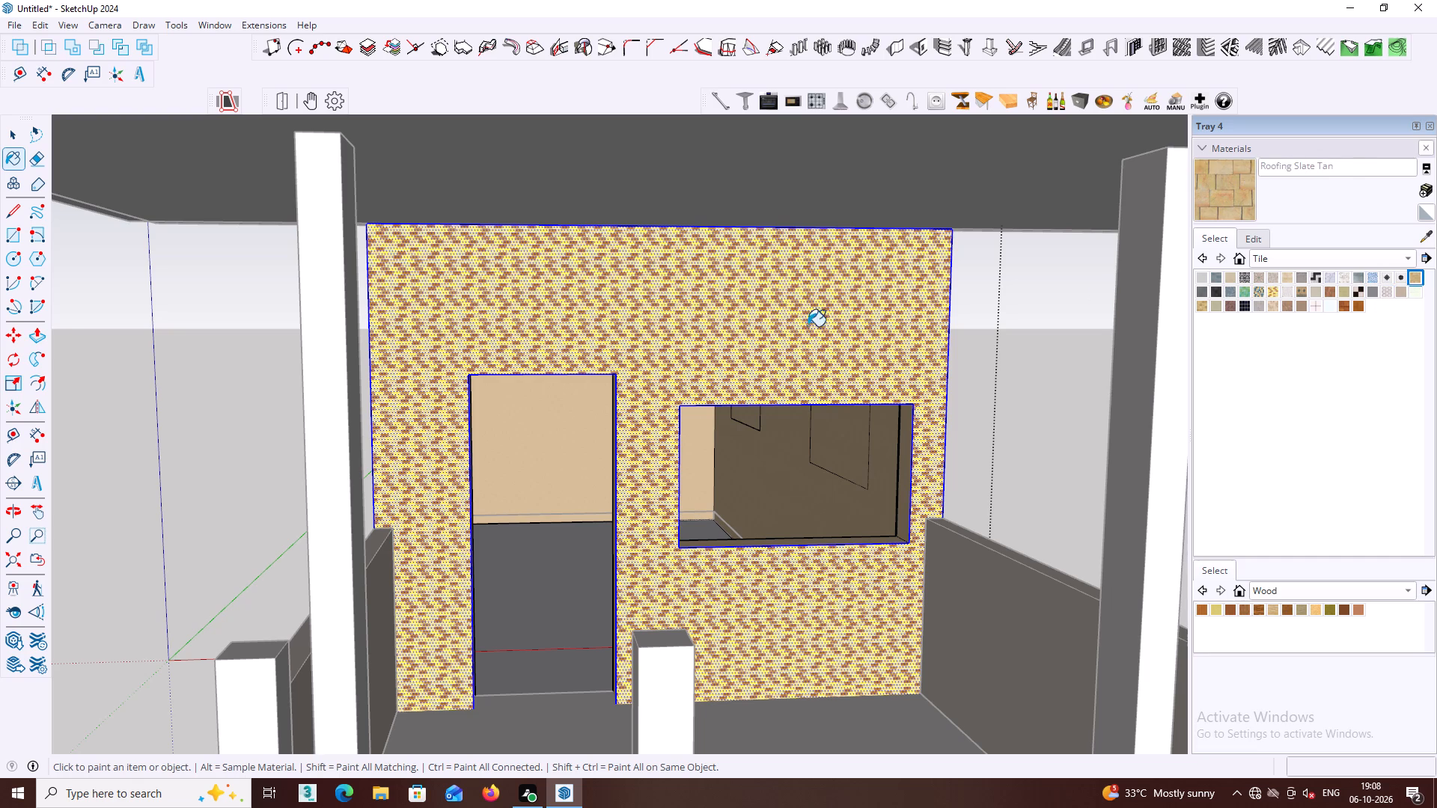
pyautogui.click(700, 321)
pyautogui.press('space')
pyautogui.click(1002, 357)
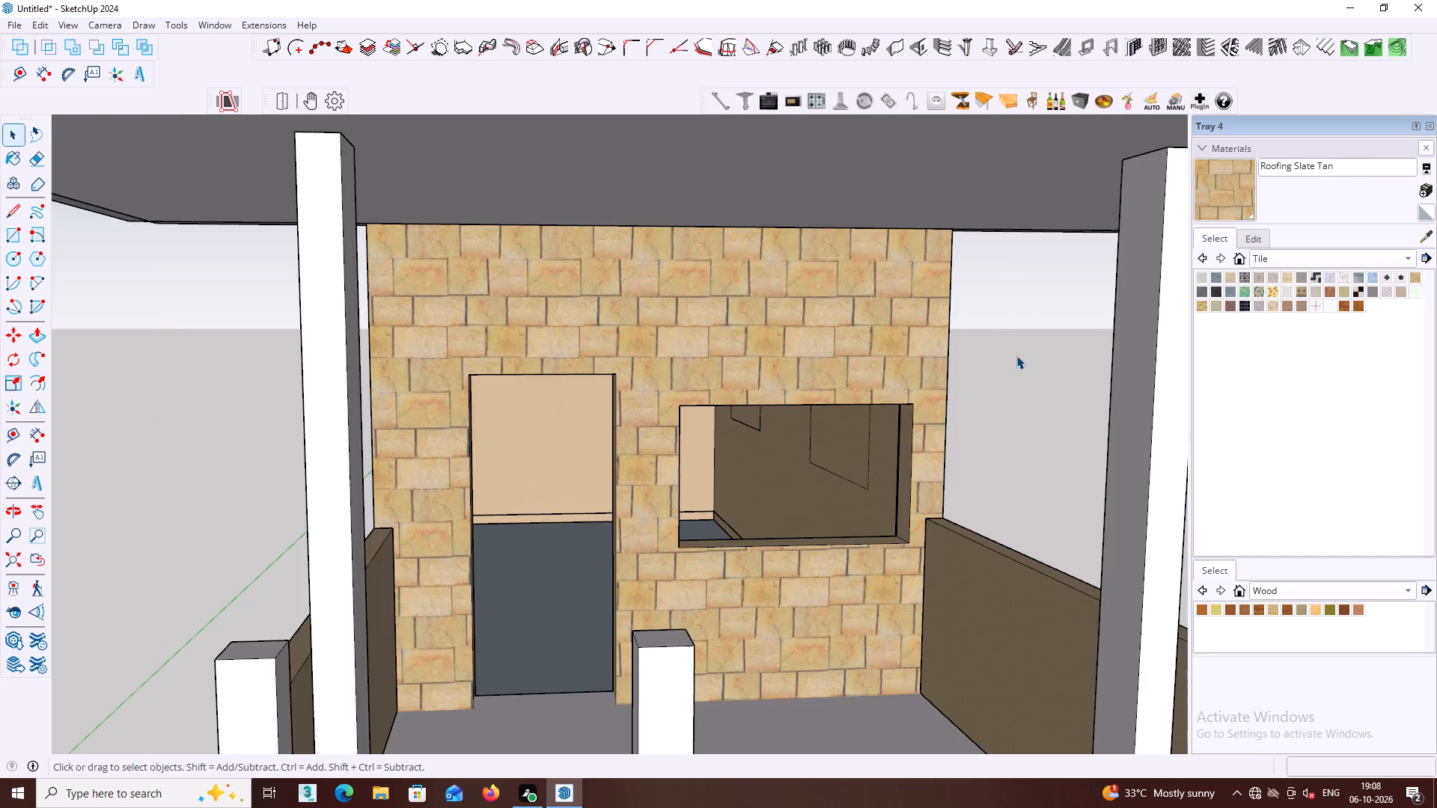
# Examine the slate-tiled porch-facing wall around the door and window, up close and from outside the porch.
pyautogui.scroll(-2, 1016, 354)
pyautogui.moveTo(900, 450); pyautogui.dragTo(859, 454, button='middle')
pyautogui.moveTo(773, 465); pyautogui.dragTo(674, 433, button='middle')
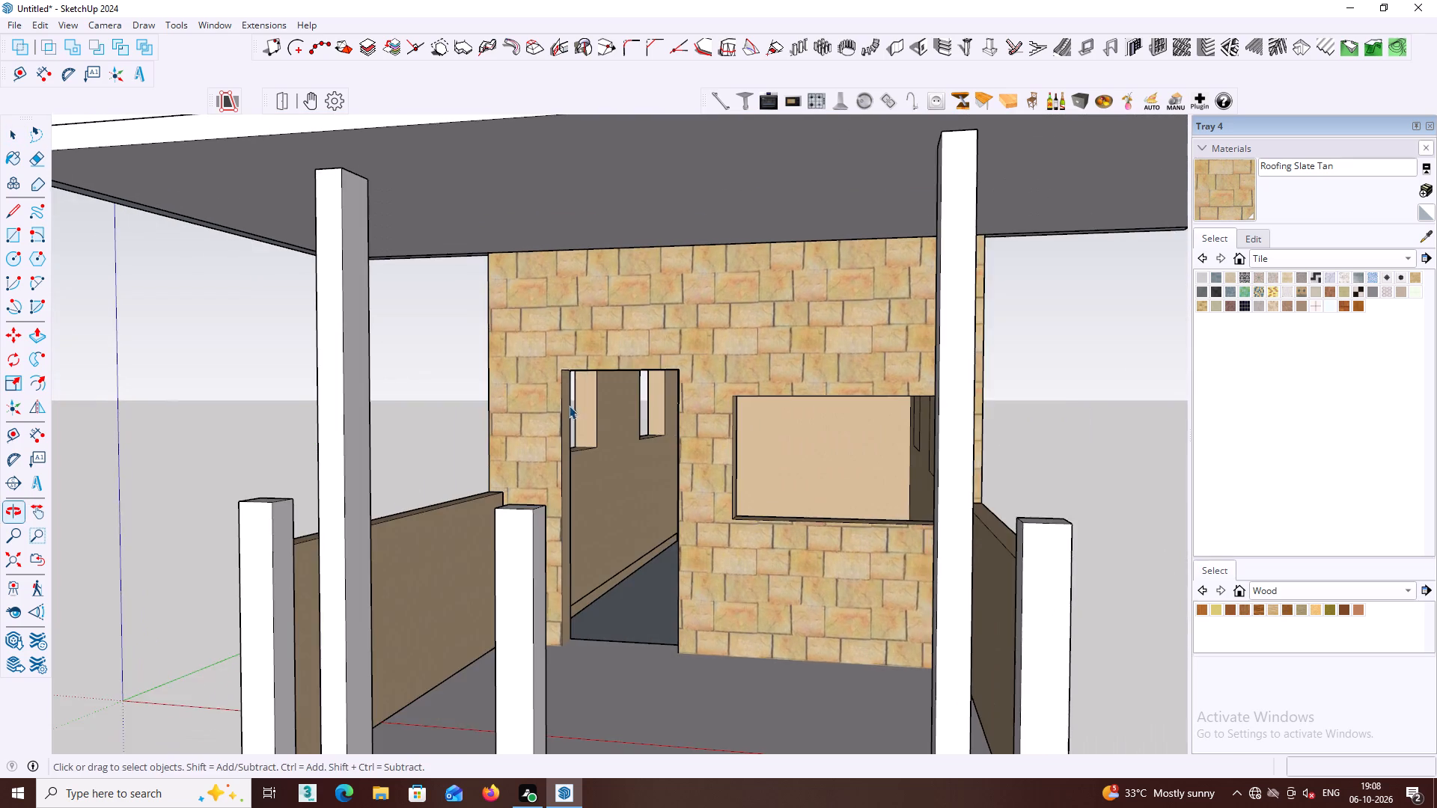
pyautogui.scroll(3, 561, 393)
pyautogui.moveTo(594, 433); pyautogui.dragTo(611, 504, button='middle')
pyautogui.moveTo(613, 465); pyautogui.dragTo(610, 391, button='middle')
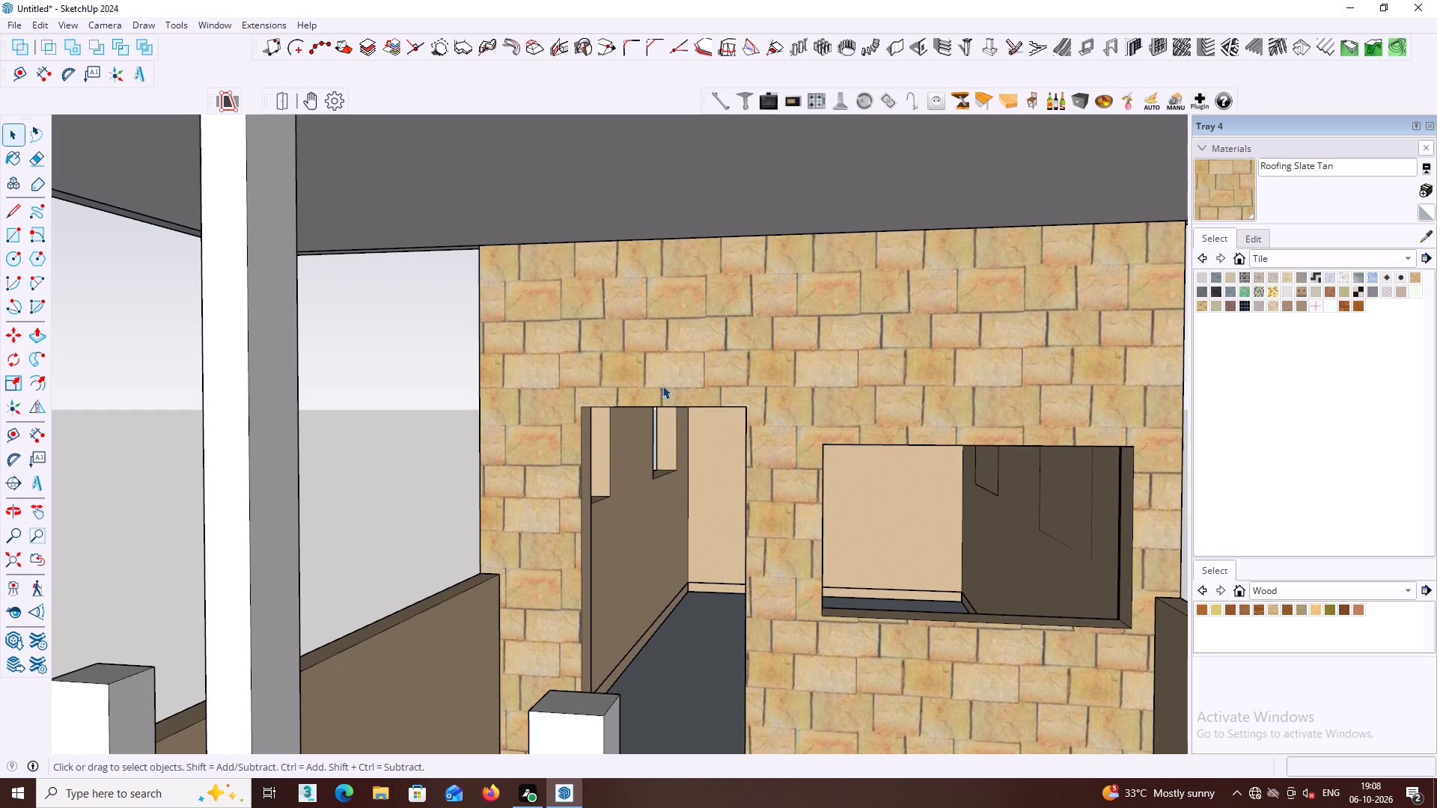
pyautogui.scroll(-5, 658, 399)
pyautogui.moveTo(706, 431); pyautogui.dragTo(708, 450, button='middle')
pyautogui.moveTo(758, 515); pyautogui.dragTo(950, 566, button='middle')
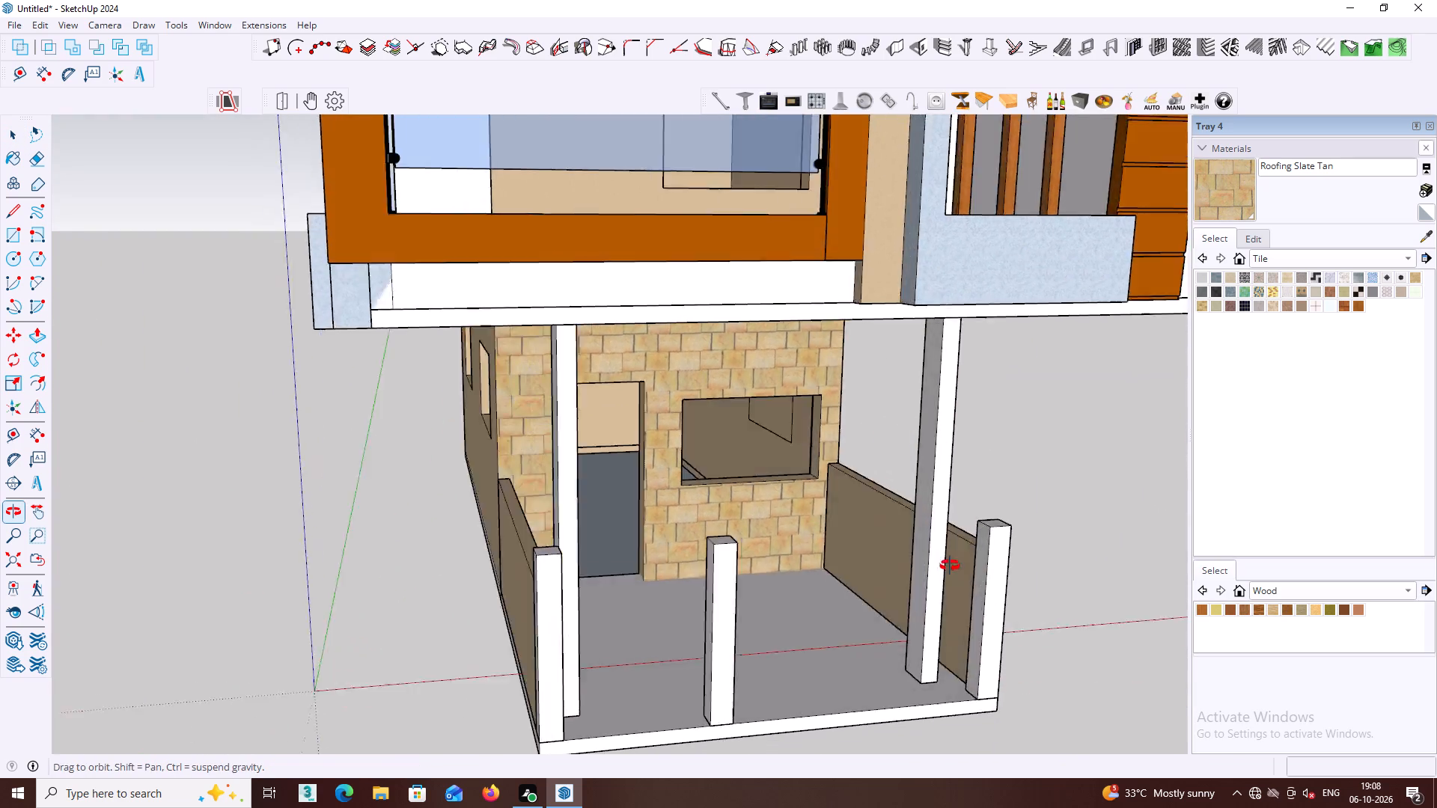
pyautogui.moveTo(950, 566); pyautogui.dragTo(957, 518, button='middle')
# Sample Roofing Slate Tan from the porch-facing wall face inside its group and start a new material from it with red 190.
pyautogui.click(705, 358)
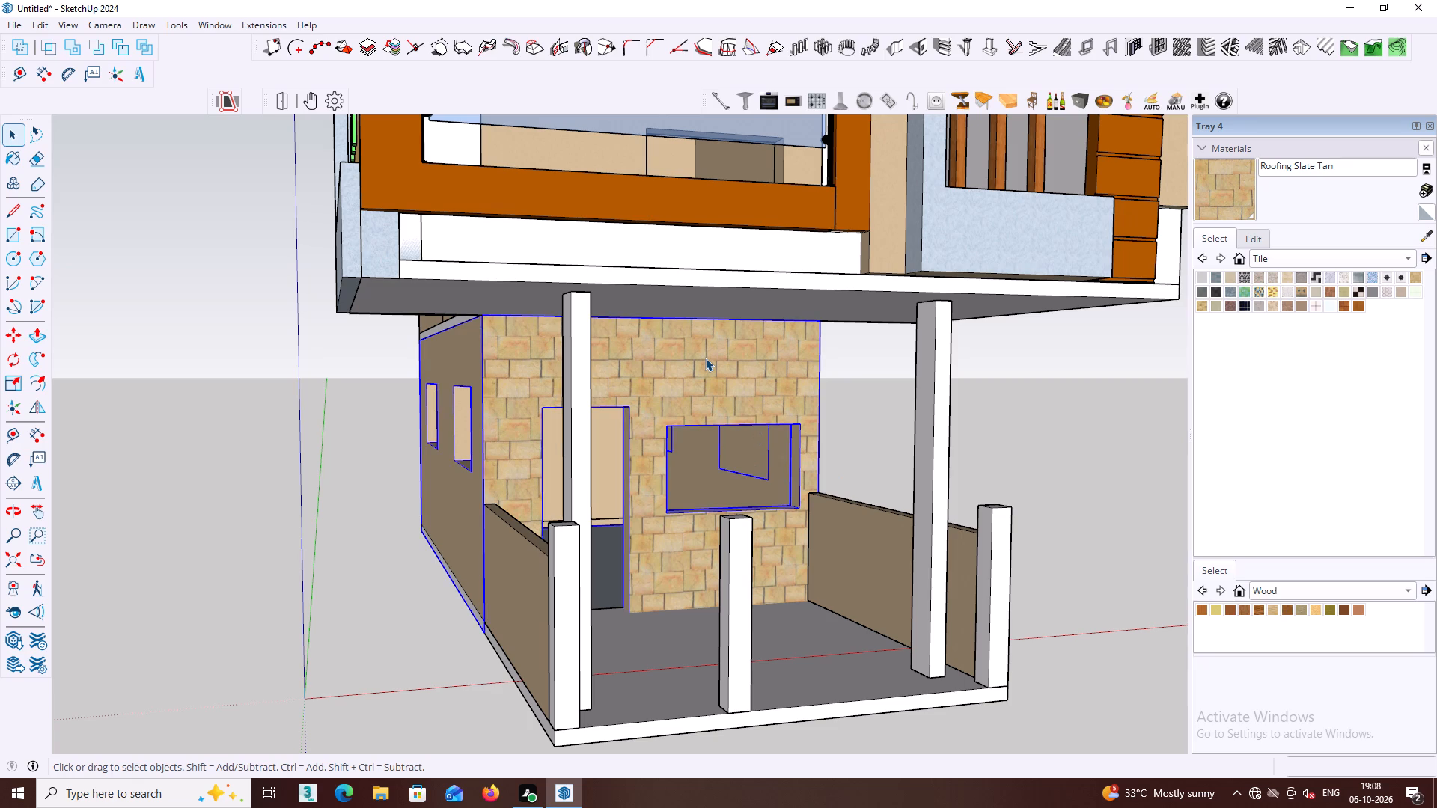
pyautogui.doubleClick(705, 358)
pyautogui.click(699, 367)
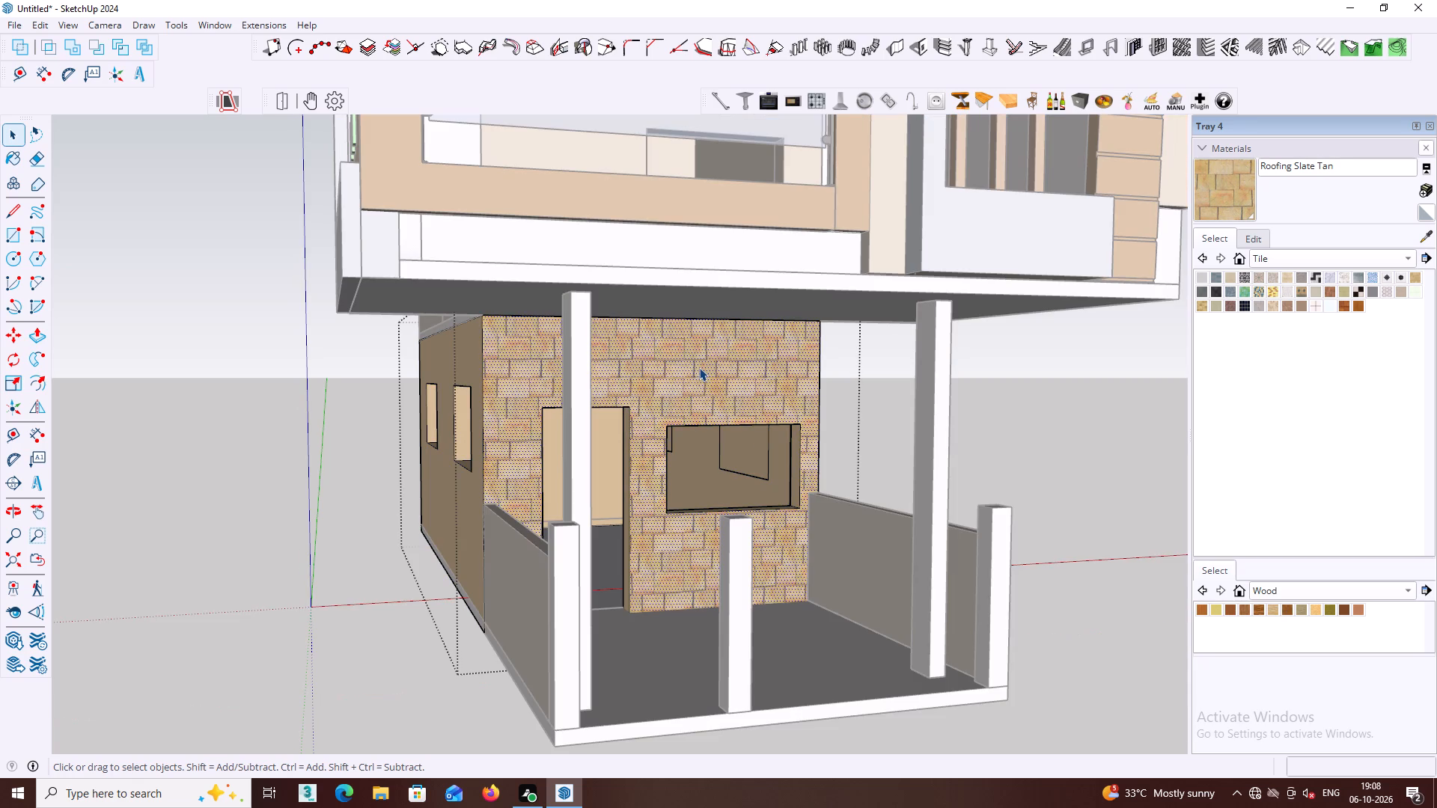
pyautogui.click(1426, 233)
pyautogui.click(733, 389)
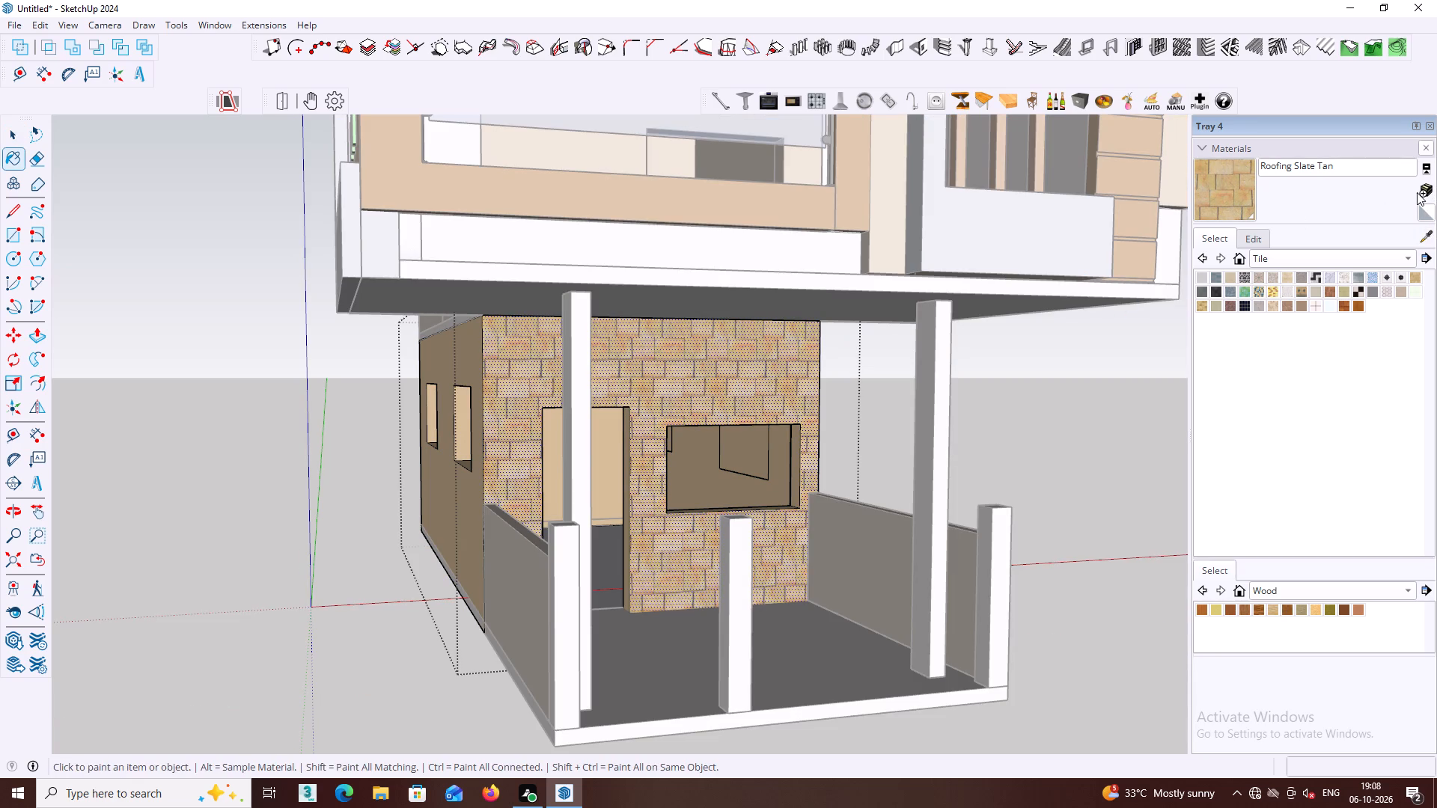
pyautogui.click(1428, 187)
pyautogui.click(516, 356)
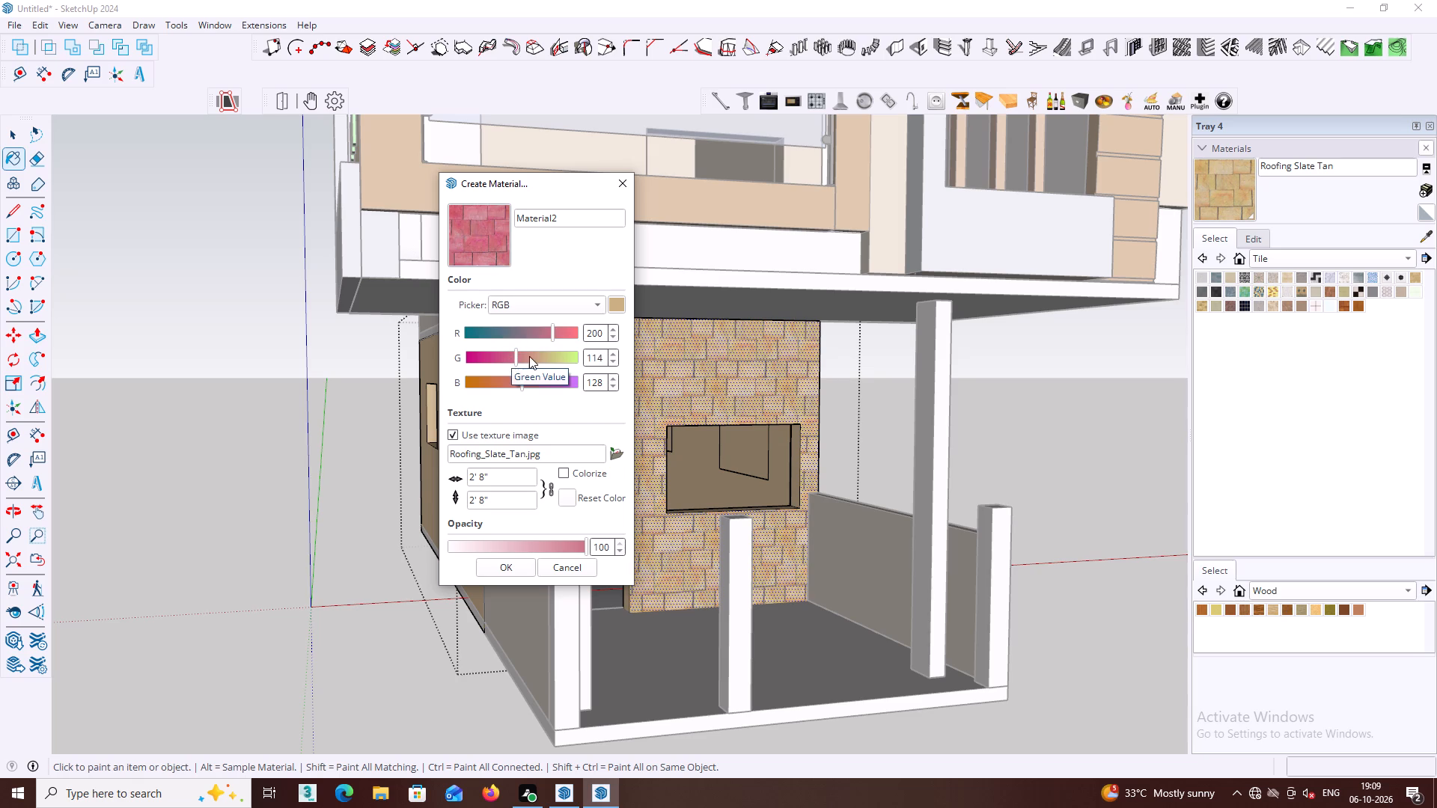
pyautogui.click(532, 355)
pyautogui.click(546, 356)
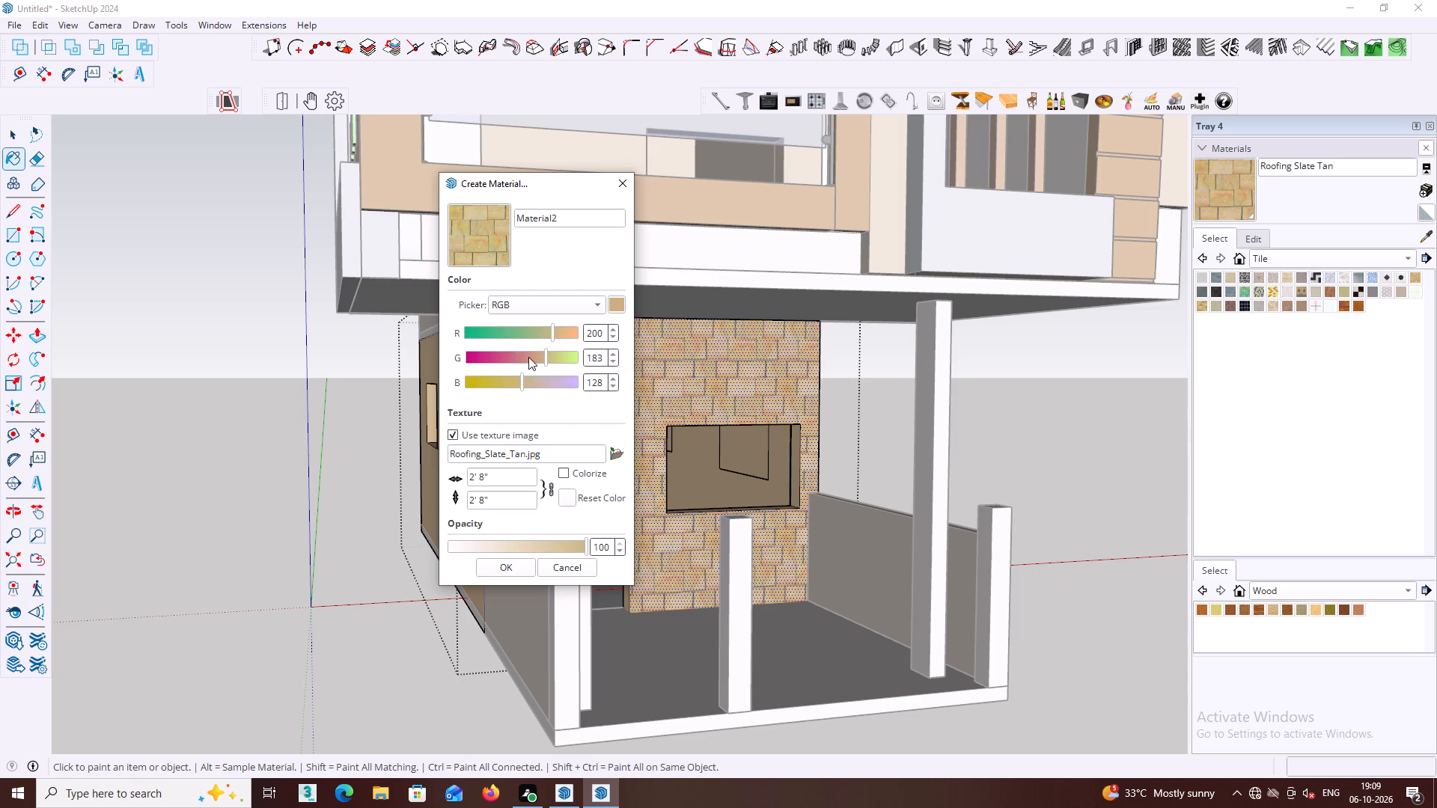
pyautogui.click(527, 357)
pyautogui.click(519, 327)
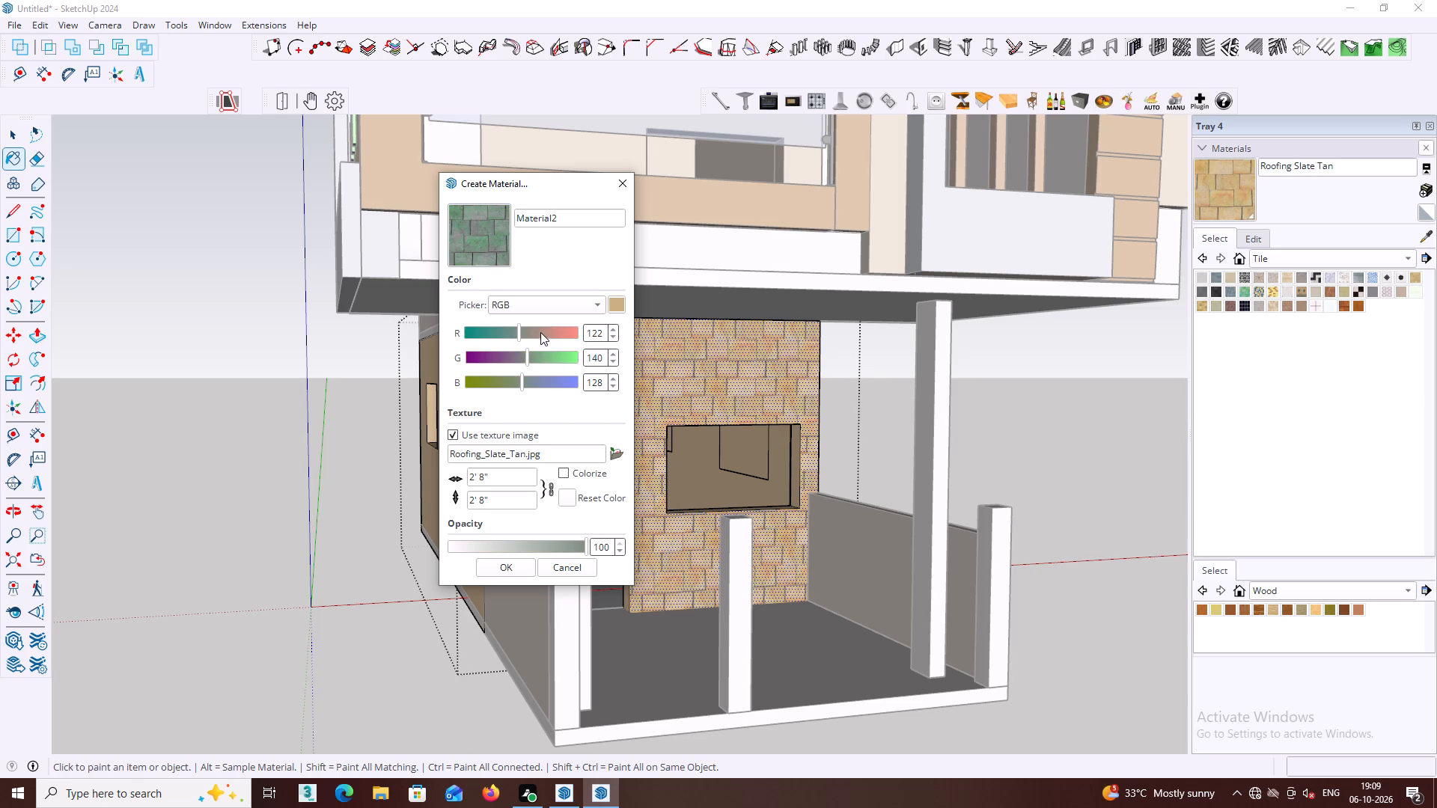
pyautogui.click(537, 334)
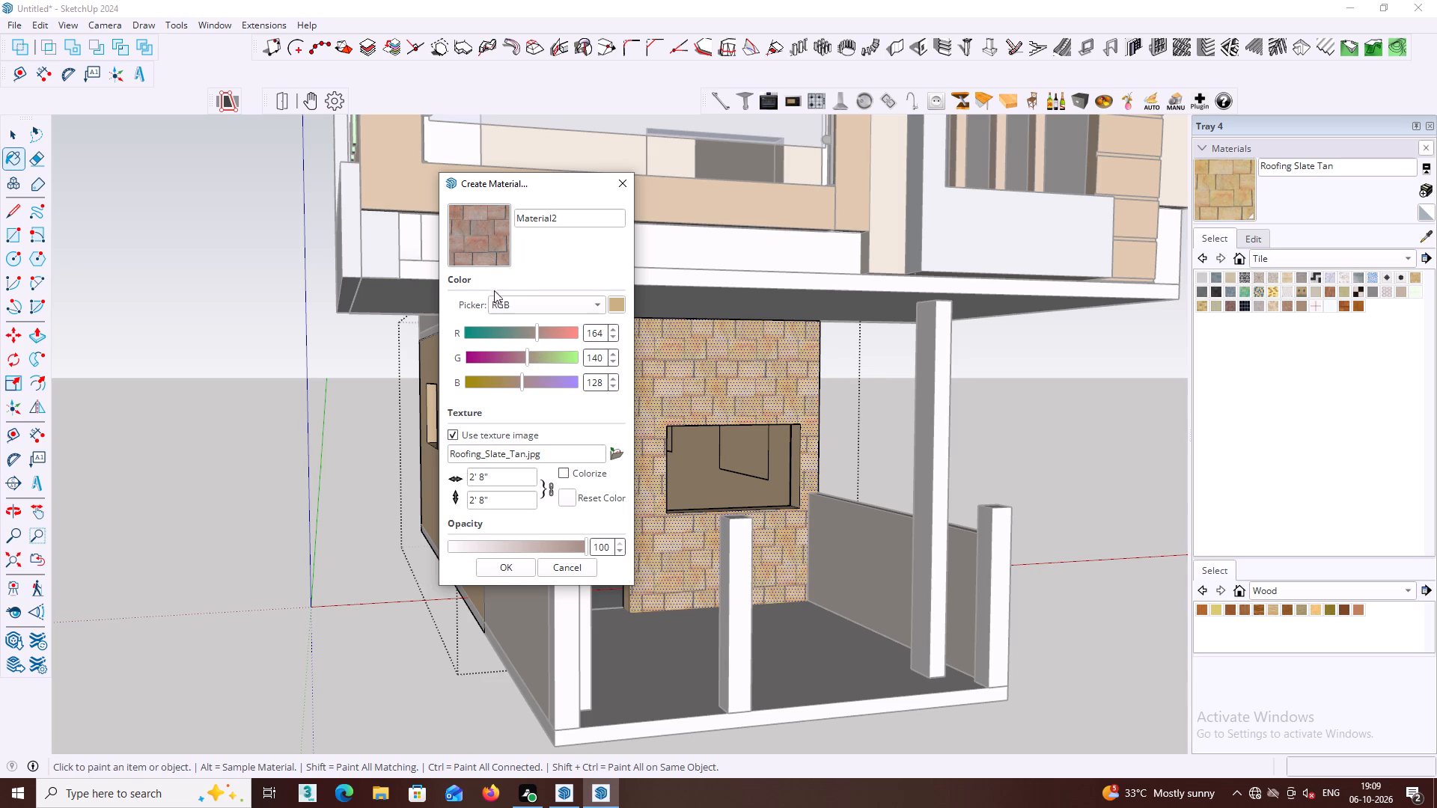
pyautogui.click(548, 327)
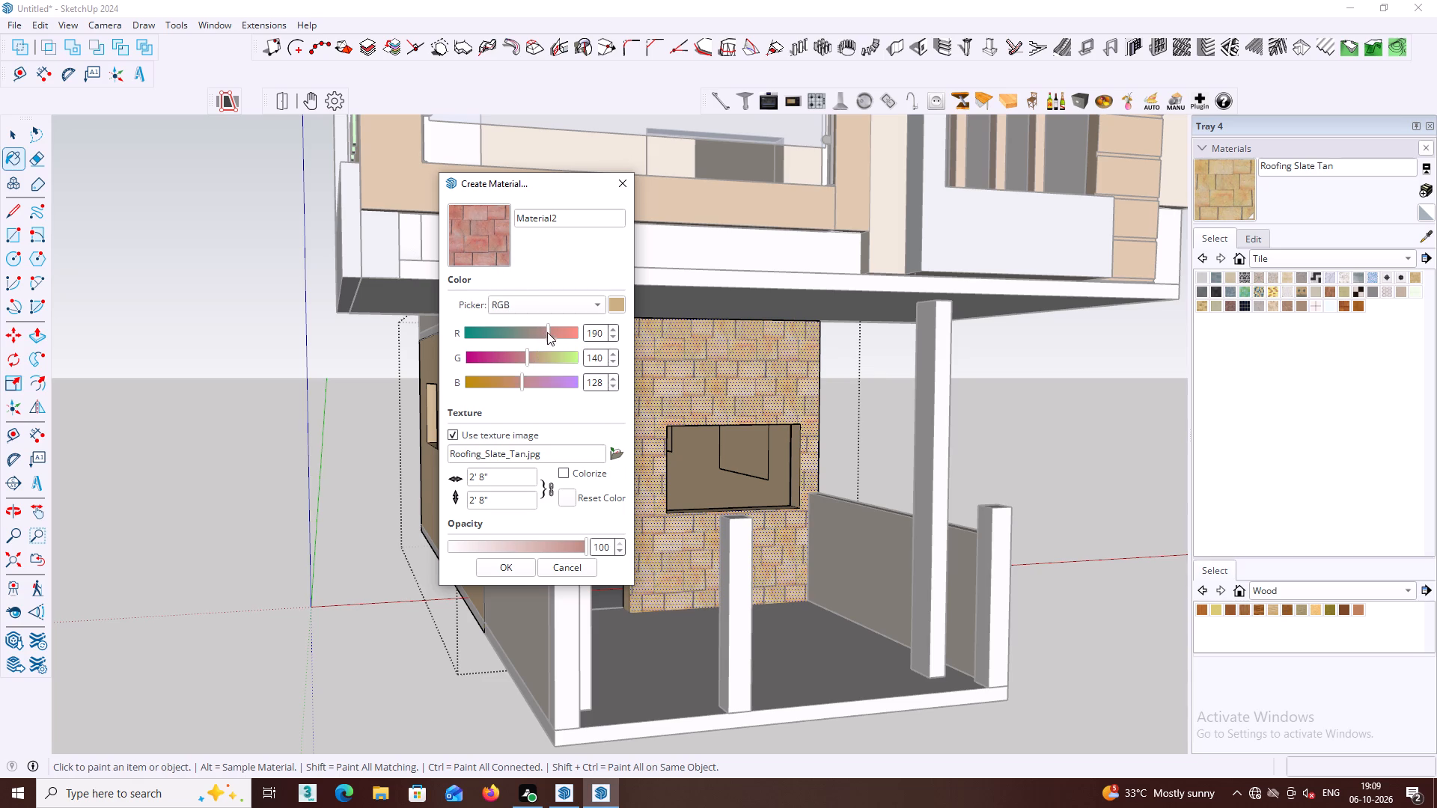
# Set the new tile material's green value to 129 and blue value to 153, and create it.
pyautogui.click(516, 356)
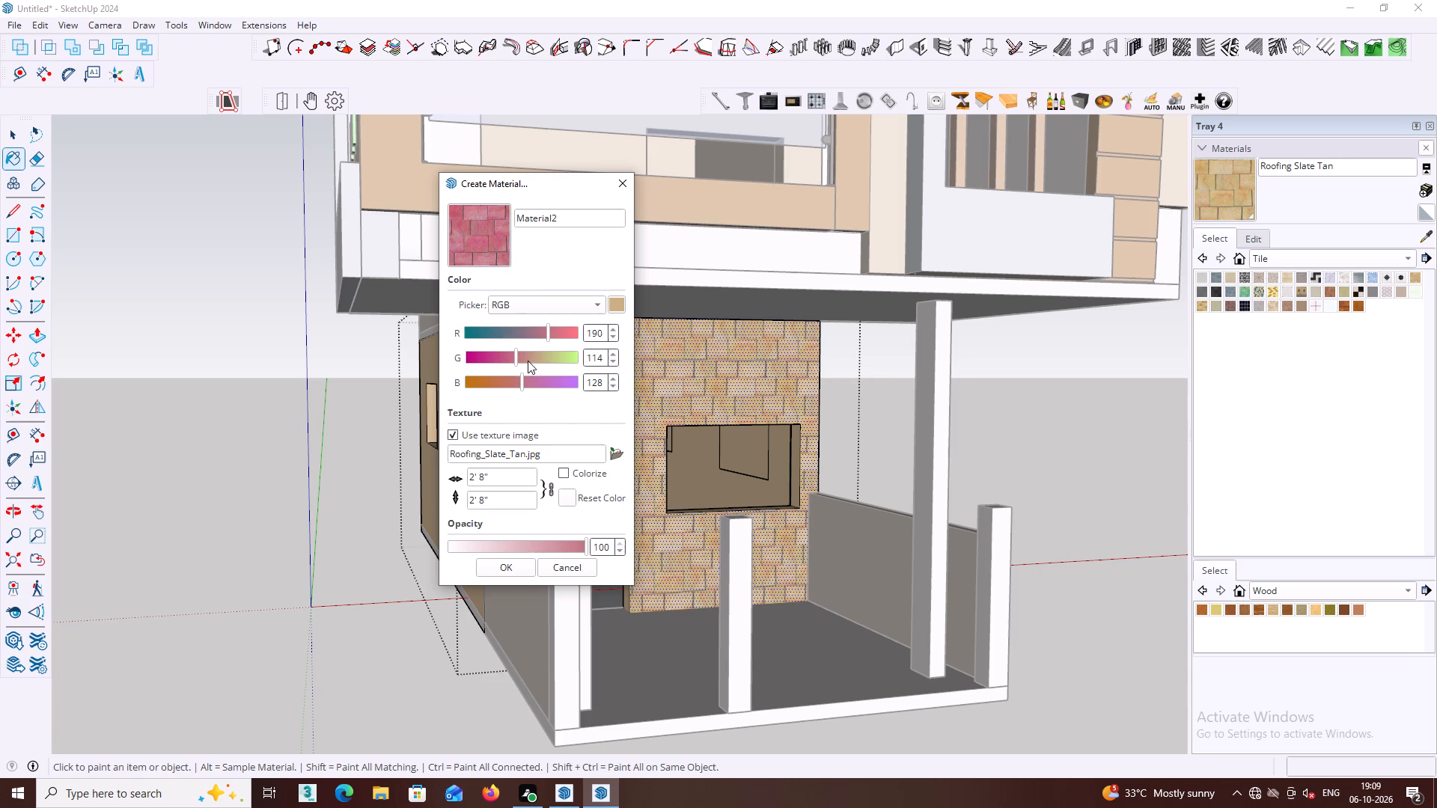
pyautogui.click(560, 357)
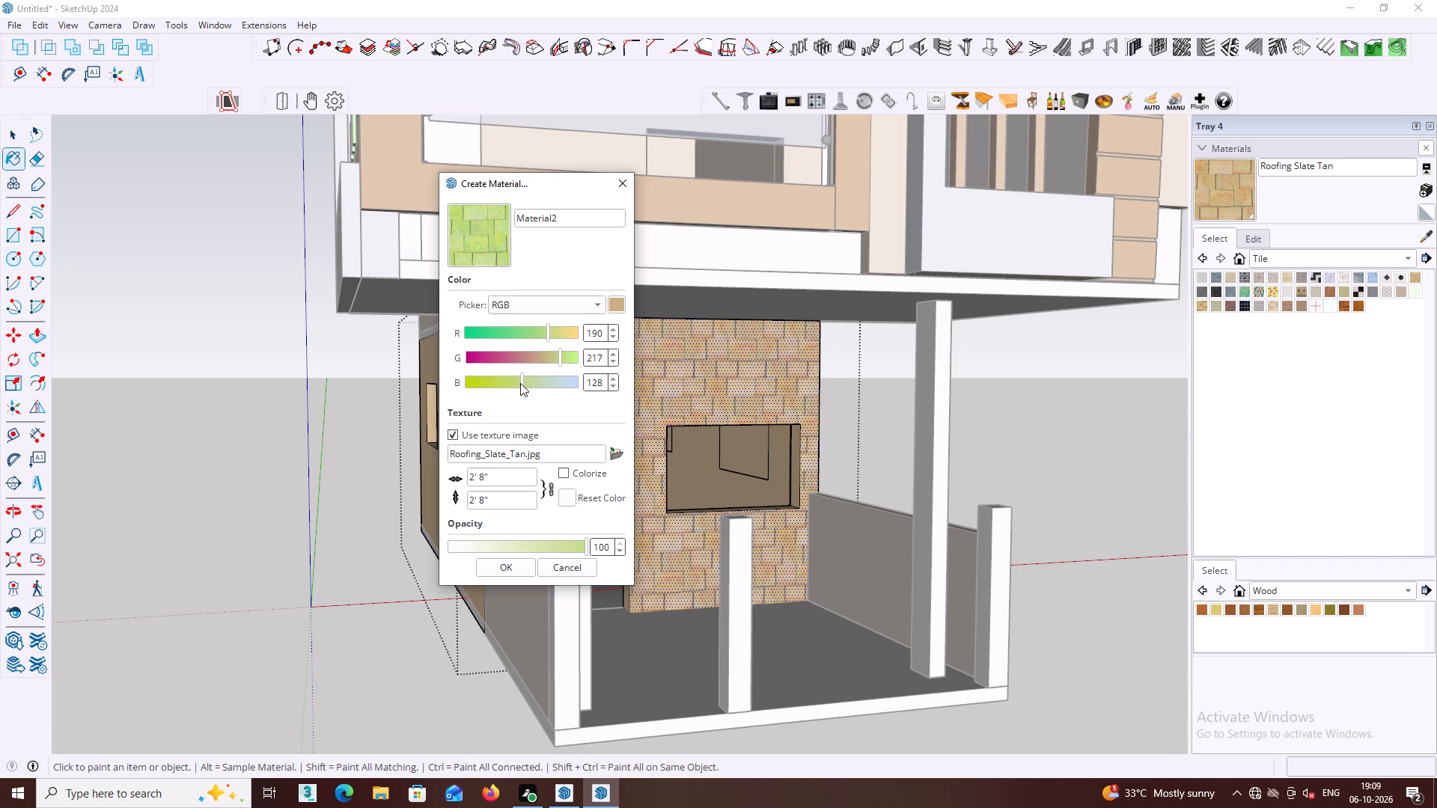
pyautogui.click(512, 382)
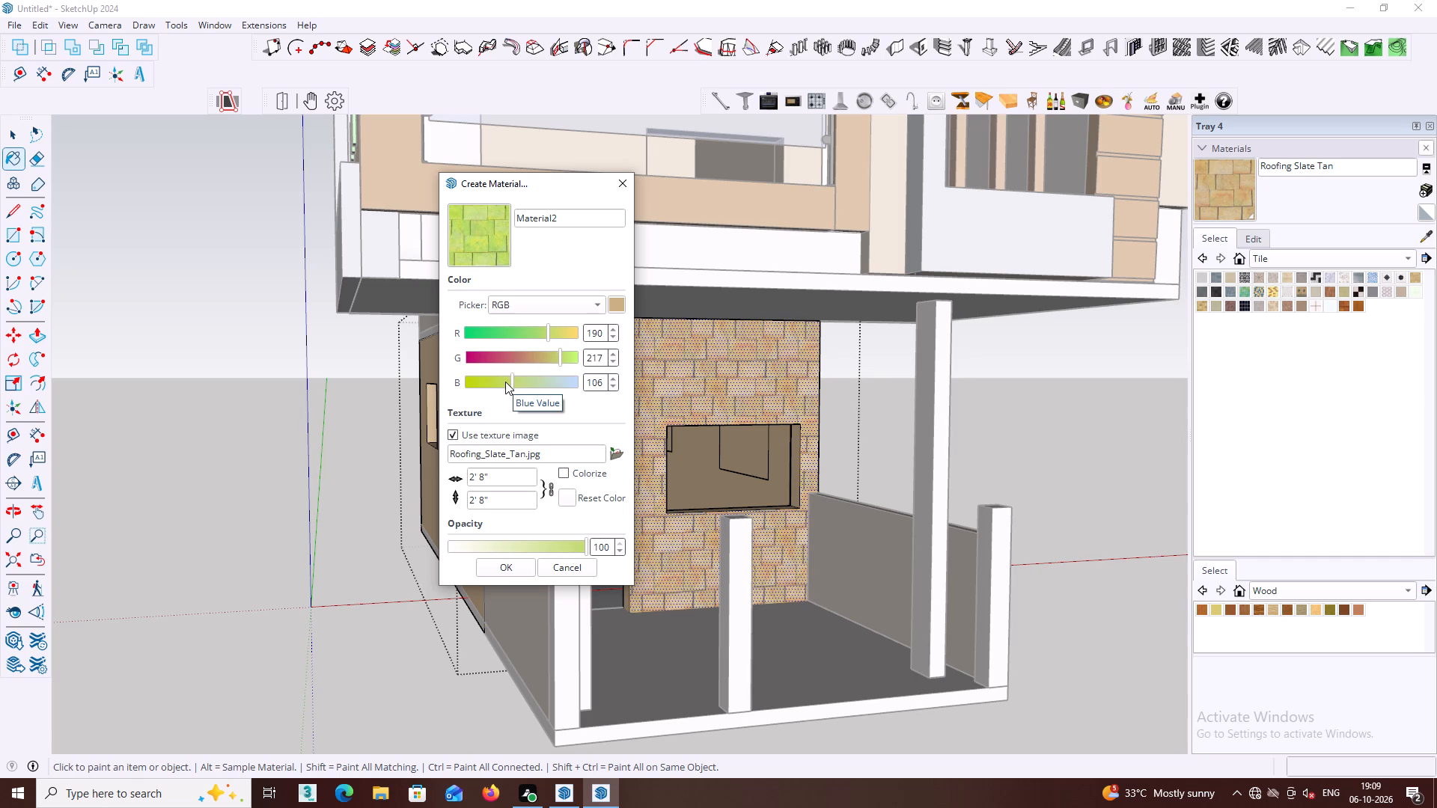
pyautogui.click(510, 382)
pyautogui.click(535, 379)
pyautogui.click(552, 380)
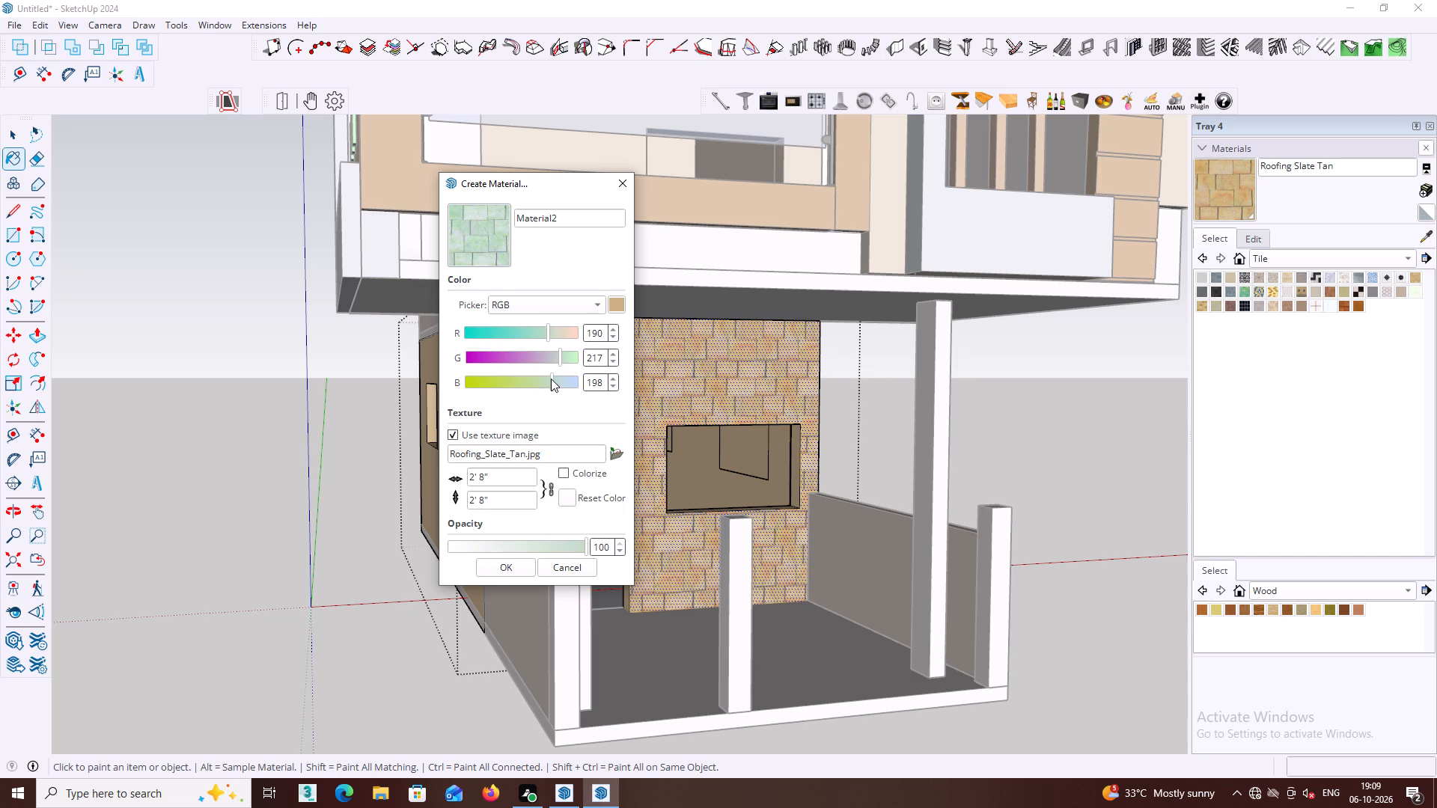
pyautogui.click(522, 355)
pyautogui.click(524, 381)
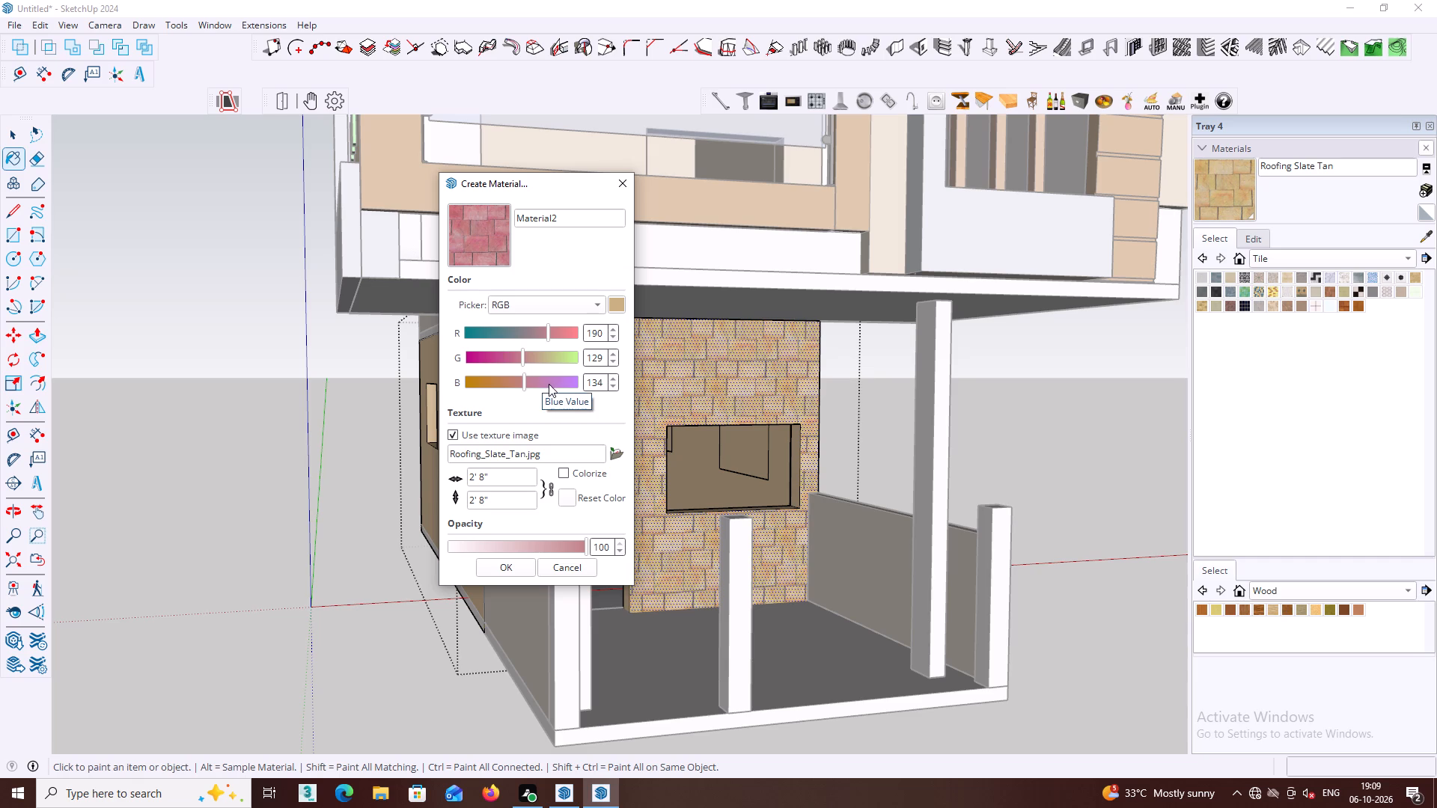
pyautogui.click(547, 384)
pyautogui.click(532, 384)
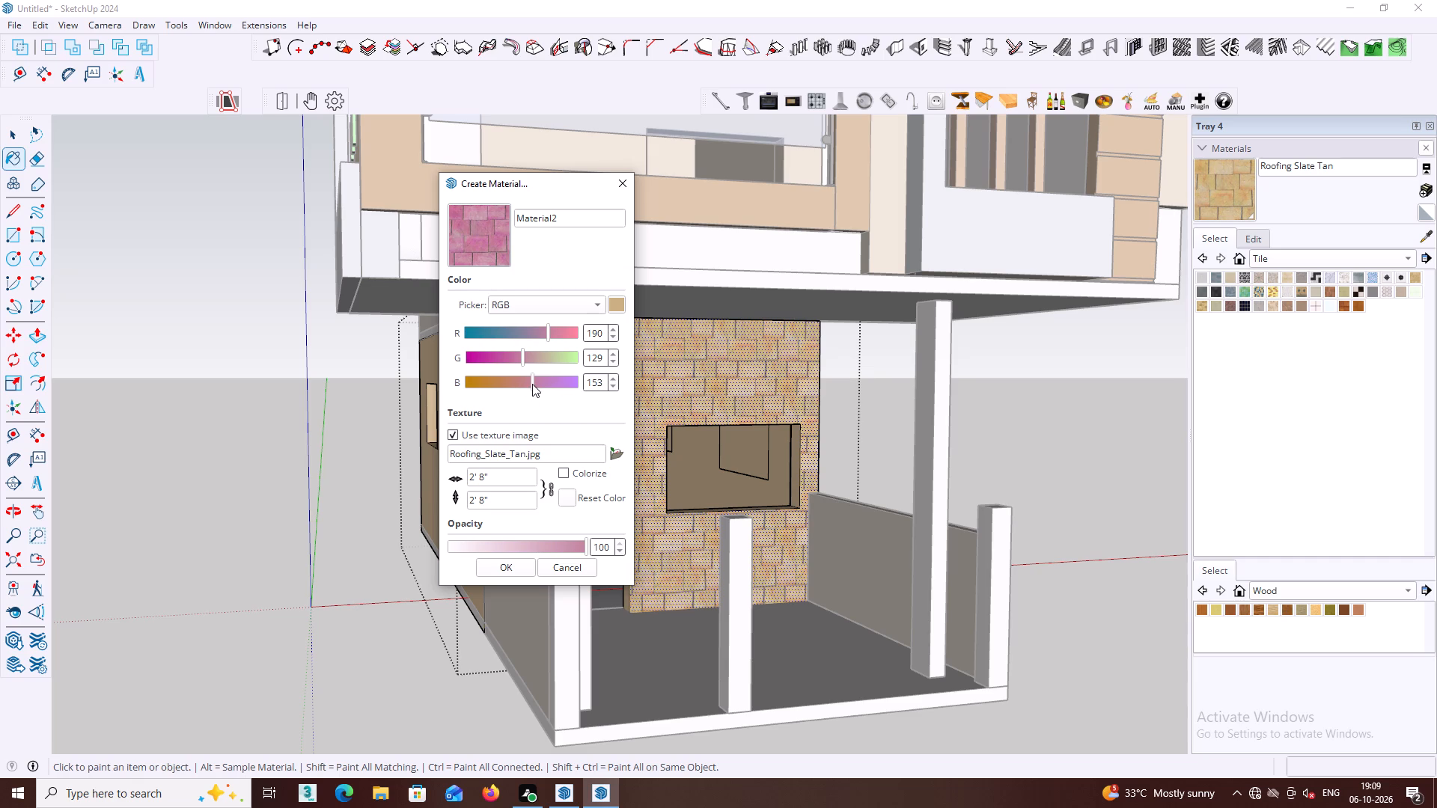
pyautogui.click(551, 491)
pyautogui.click(511, 575)
# Paint the porch-facing wall around the door and window with the new pink tile material and close its group.
pyautogui.click(677, 384)
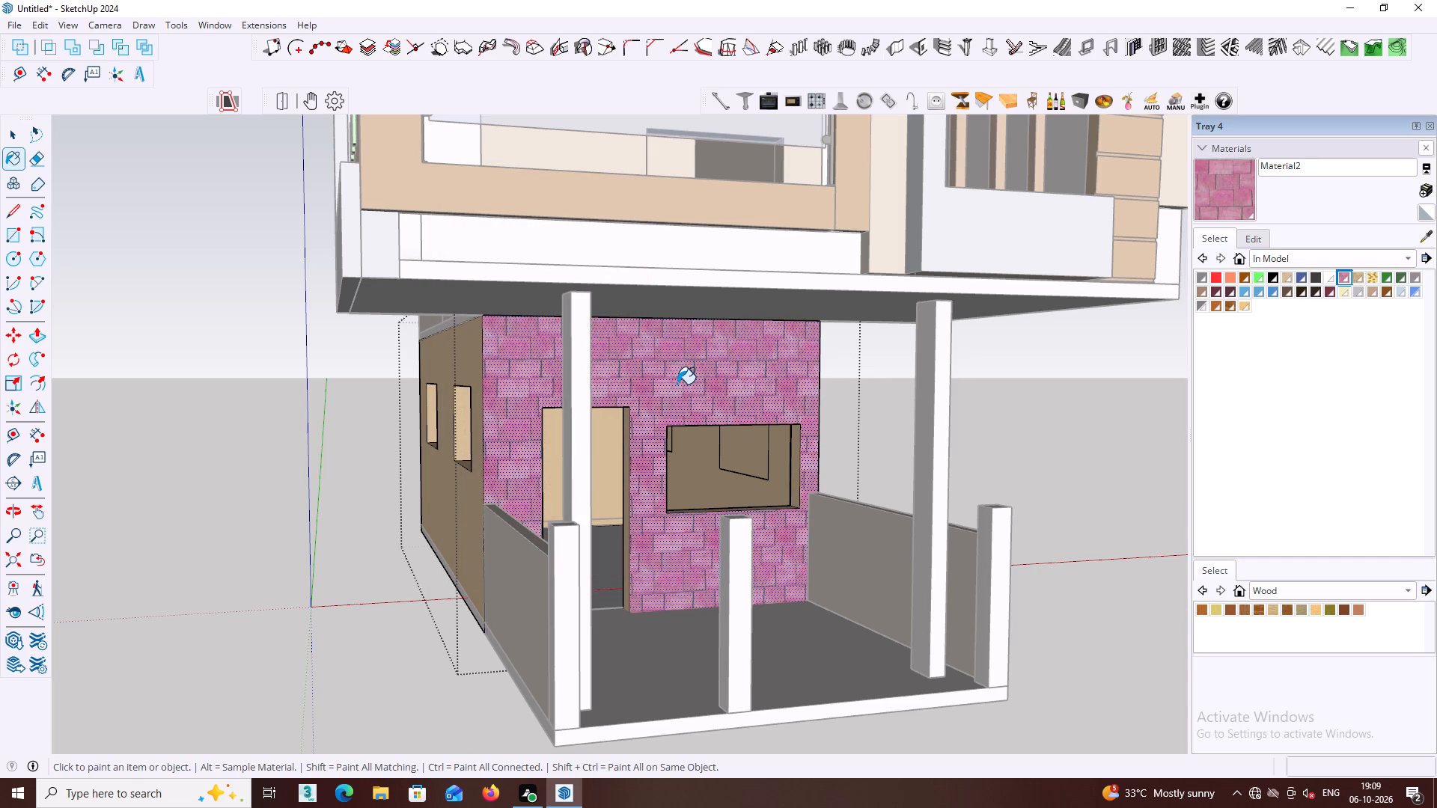
pyautogui.press('space')
pyautogui.click(980, 411)
pyautogui.moveTo(922, 400); pyautogui.dragTo(799, 403, button='middle')
pyautogui.scroll(1, 757, 406)
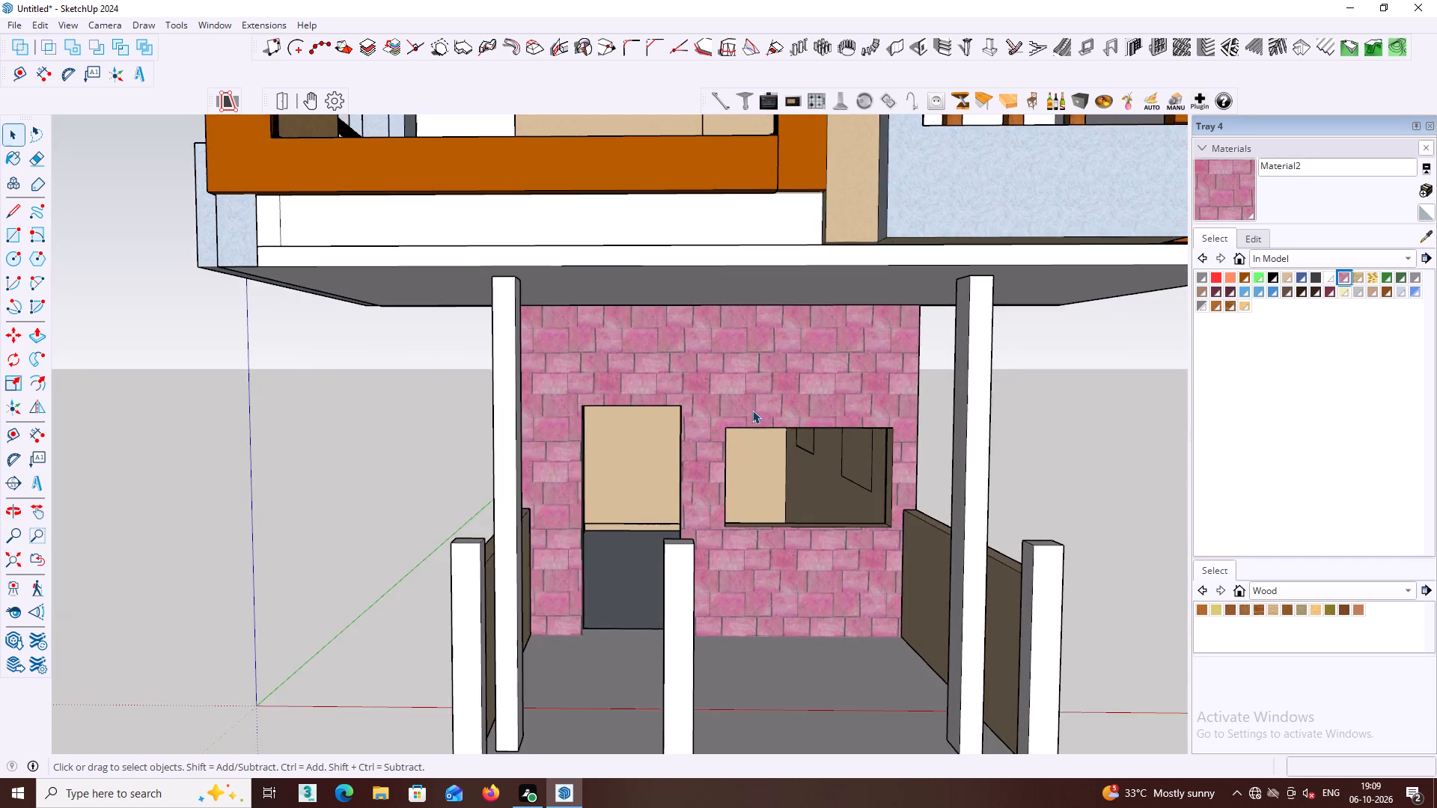
pyautogui.moveTo(752, 410); pyautogui.dragTo(805, 361, button='middle')
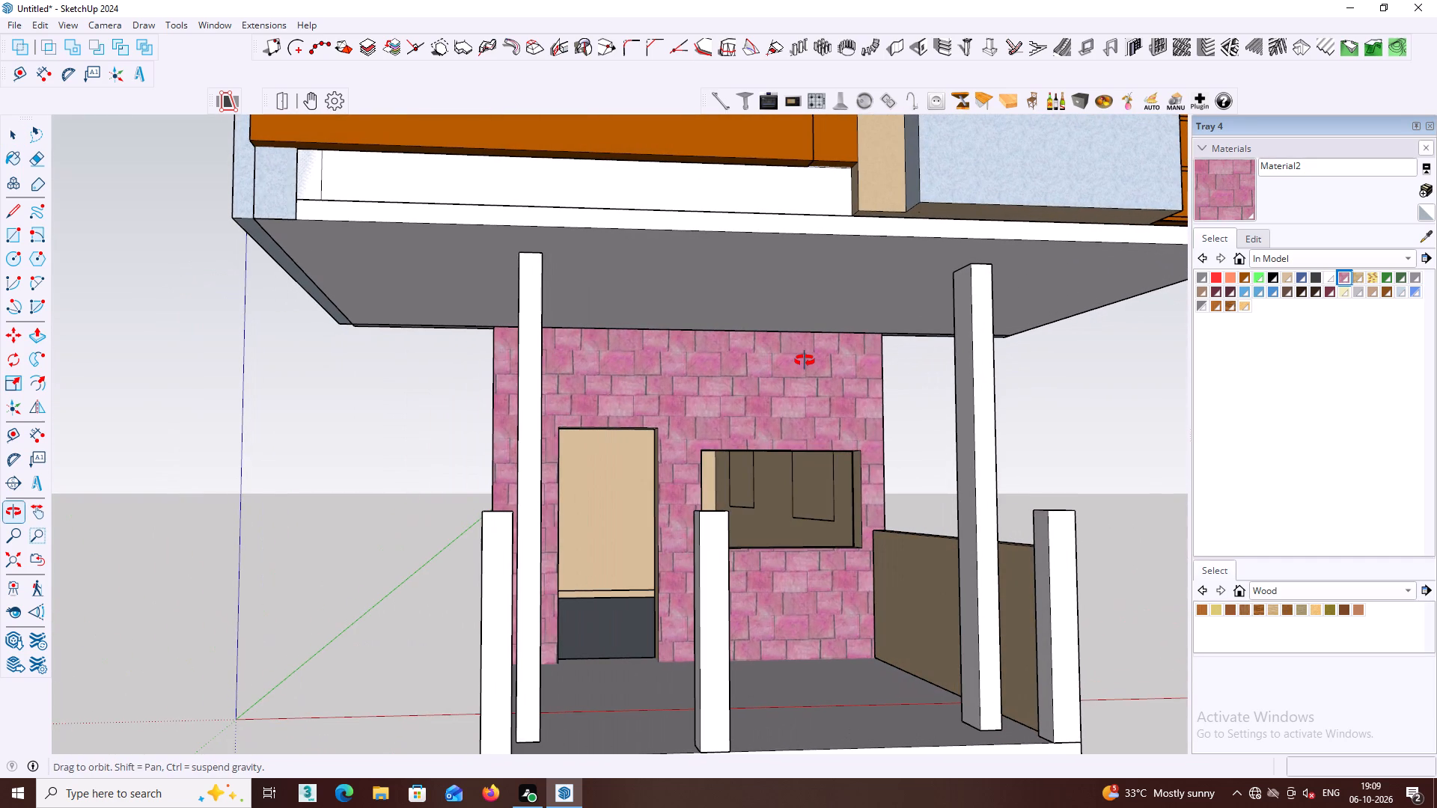
pyautogui.moveTo(805, 361); pyautogui.dragTo(737, 363, button='middle')
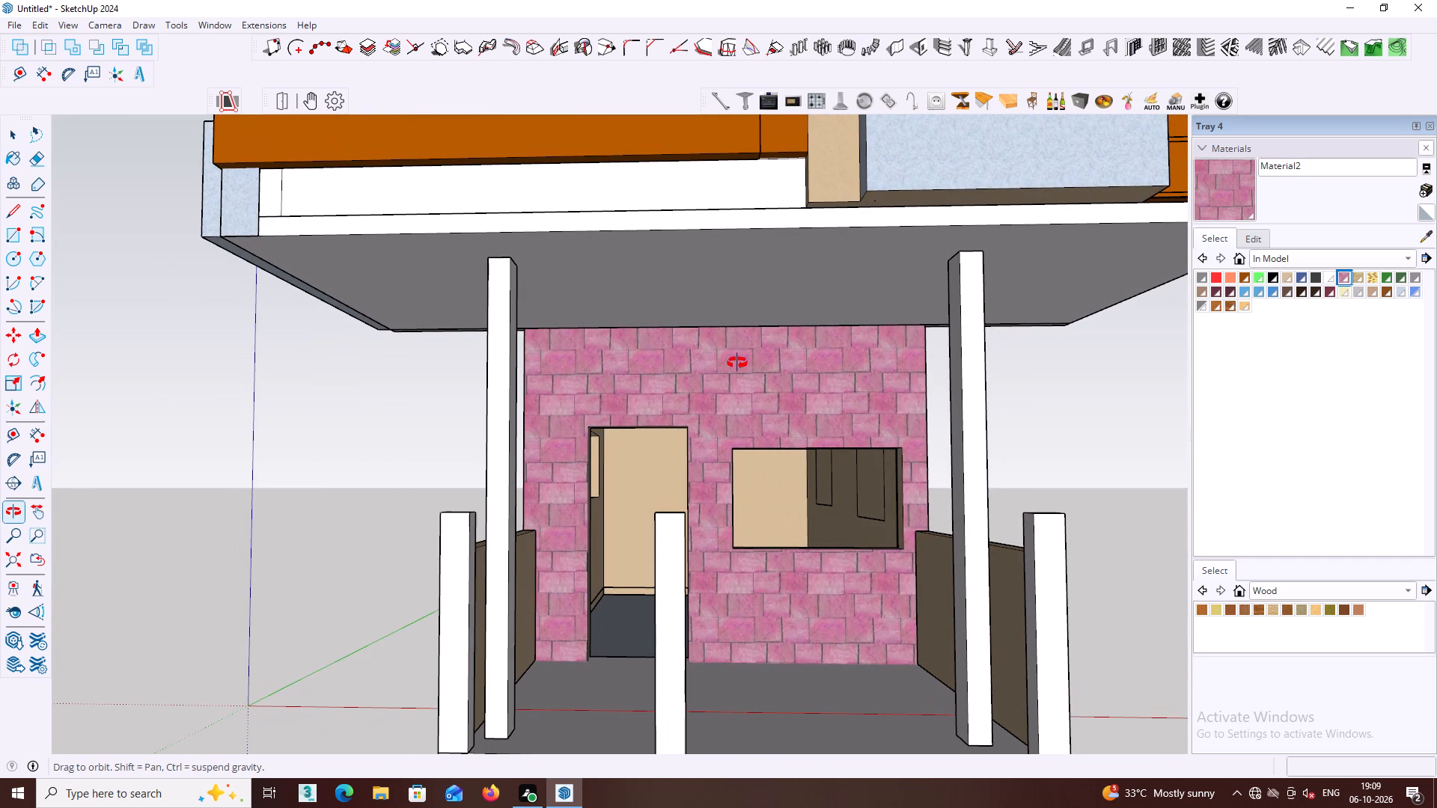
pyautogui.moveTo(737, 363); pyautogui.dragTo(735, 370, button='middle')
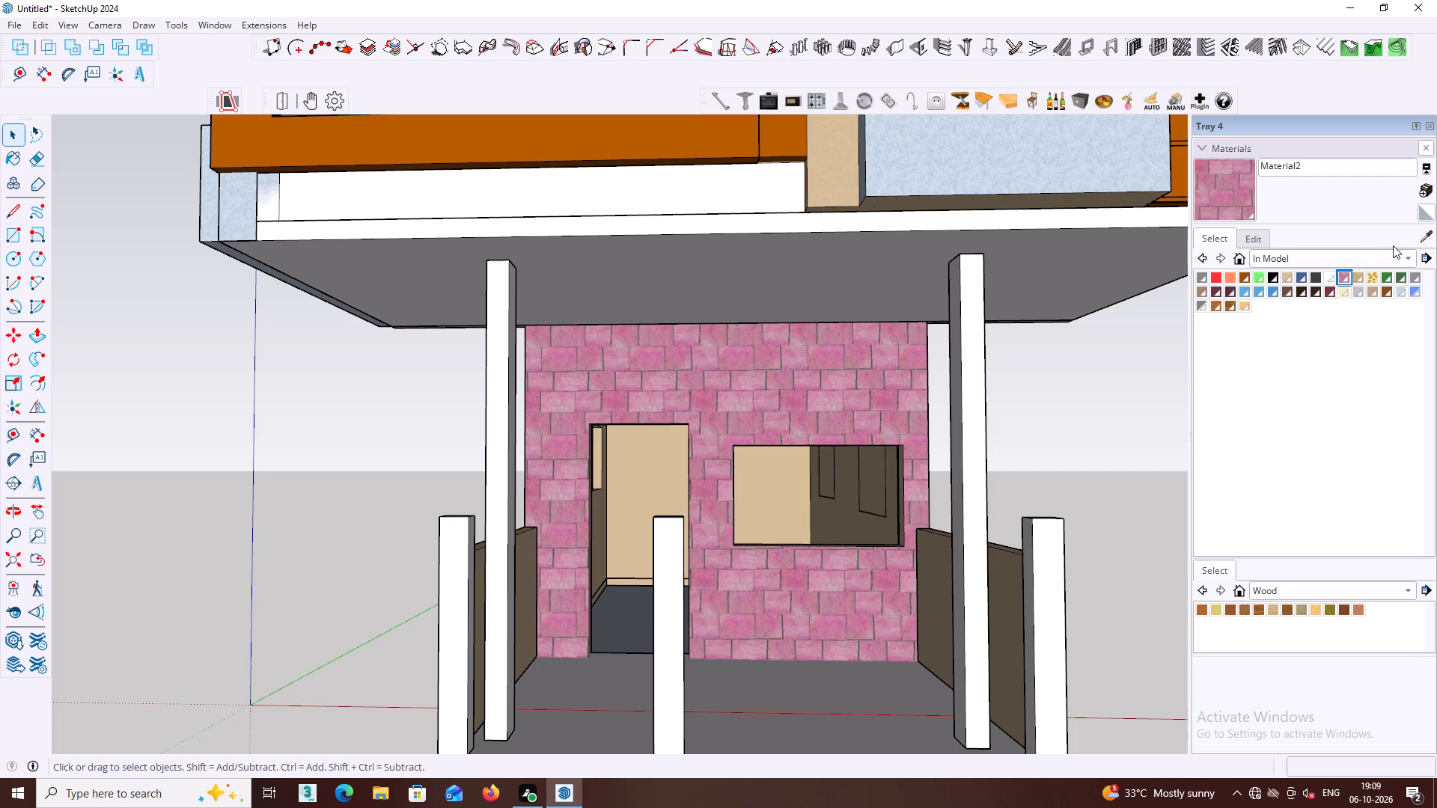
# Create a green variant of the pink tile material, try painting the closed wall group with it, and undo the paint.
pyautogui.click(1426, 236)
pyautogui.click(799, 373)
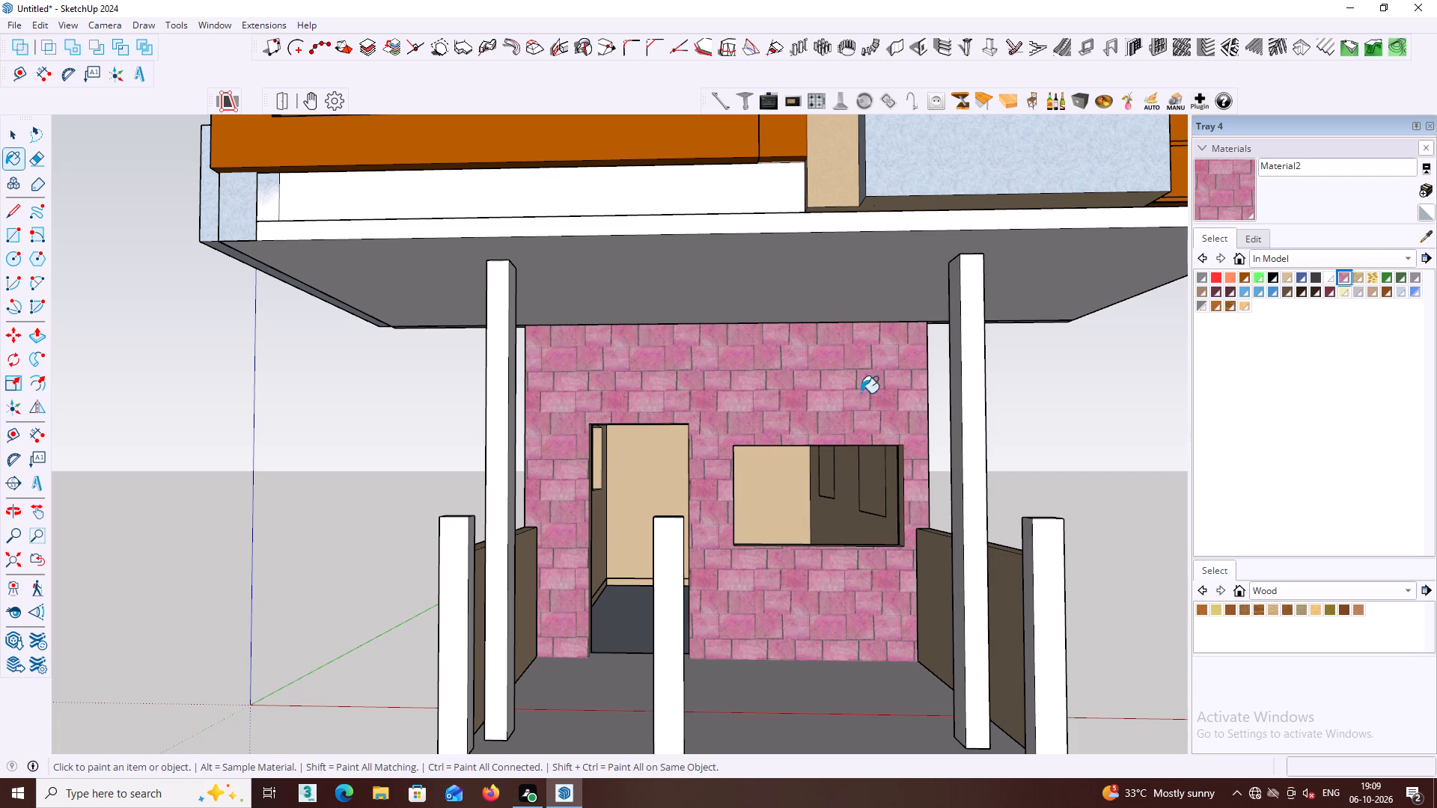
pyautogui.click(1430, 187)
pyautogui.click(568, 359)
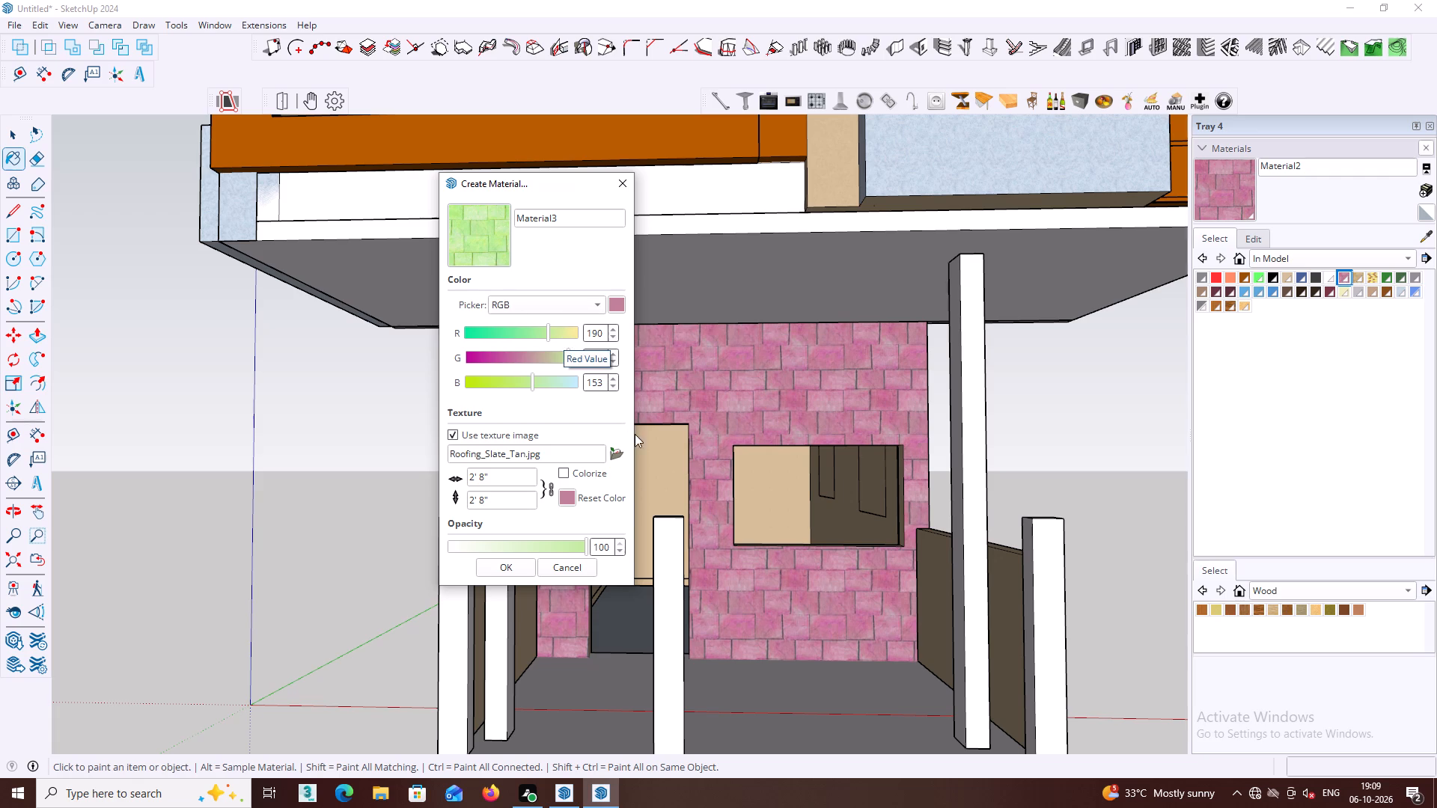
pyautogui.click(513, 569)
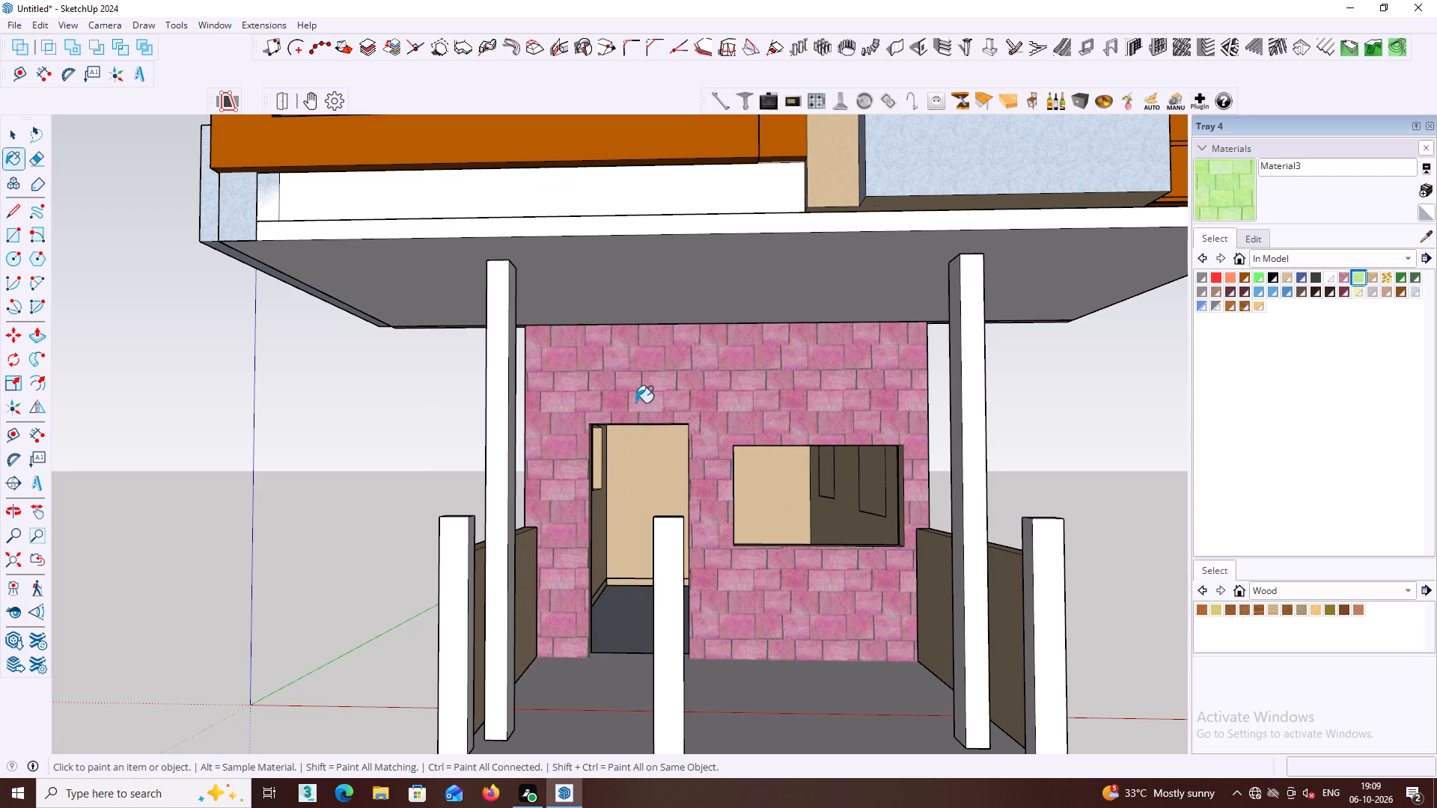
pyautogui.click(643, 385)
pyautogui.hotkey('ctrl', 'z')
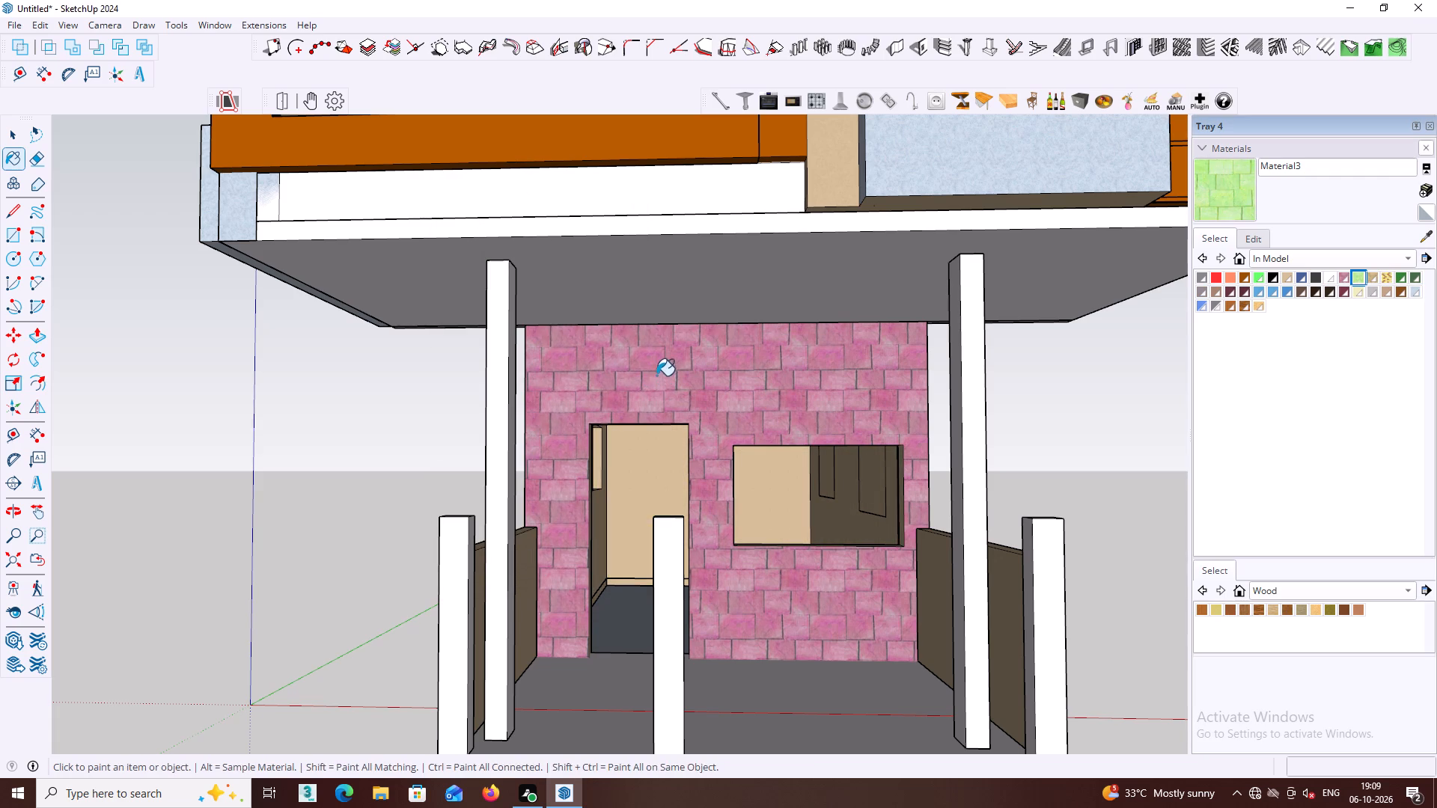
# Inside the wall group, paint the porch-facing wall with a new variant of the pink tile whose green value is 215, and close the group.
pyautogui.press('space')
pyautogui.doubleClick(653, 378)
pyautogui.click(665, 378)
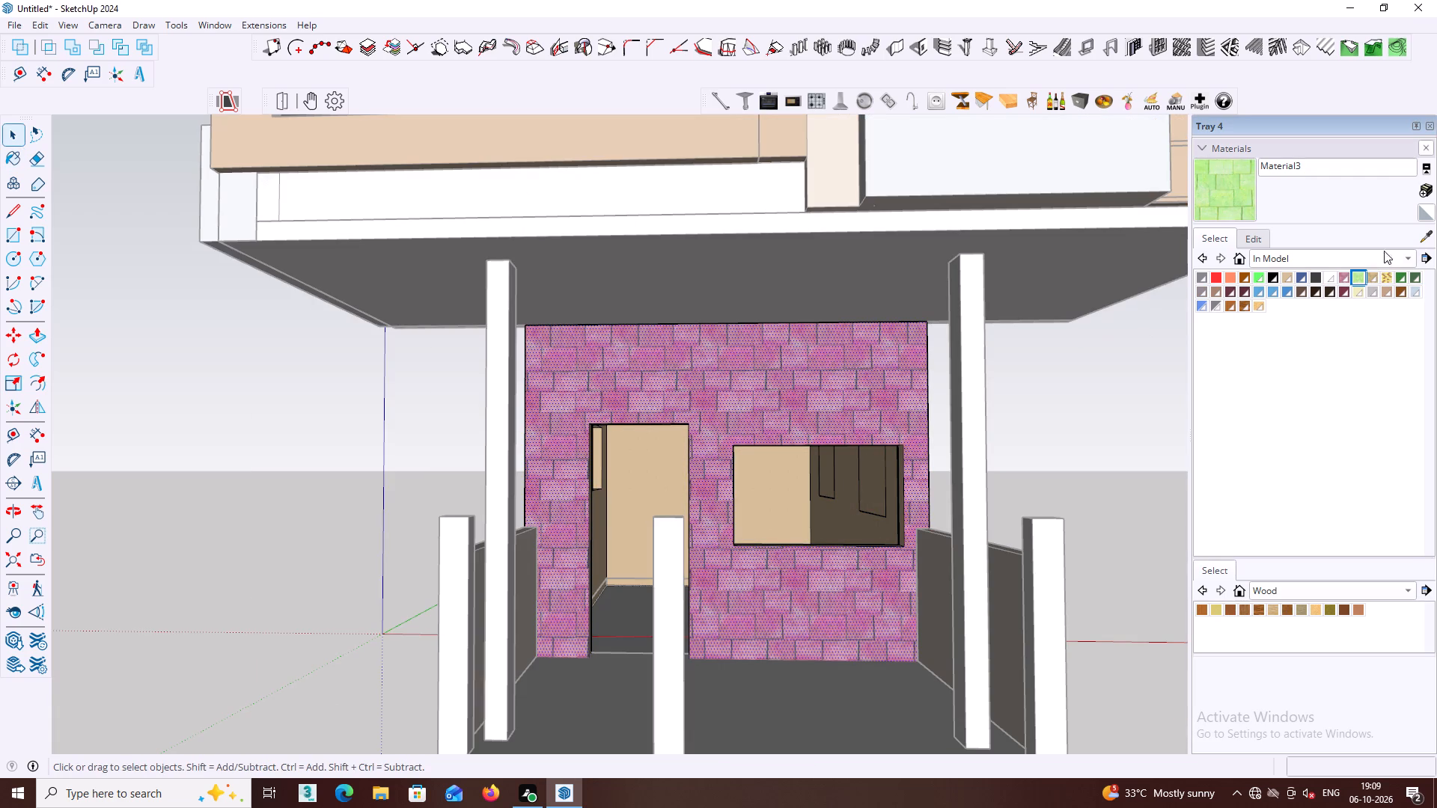
pyautogui.click(1424, 236)
pyautogui.click(842, 350)
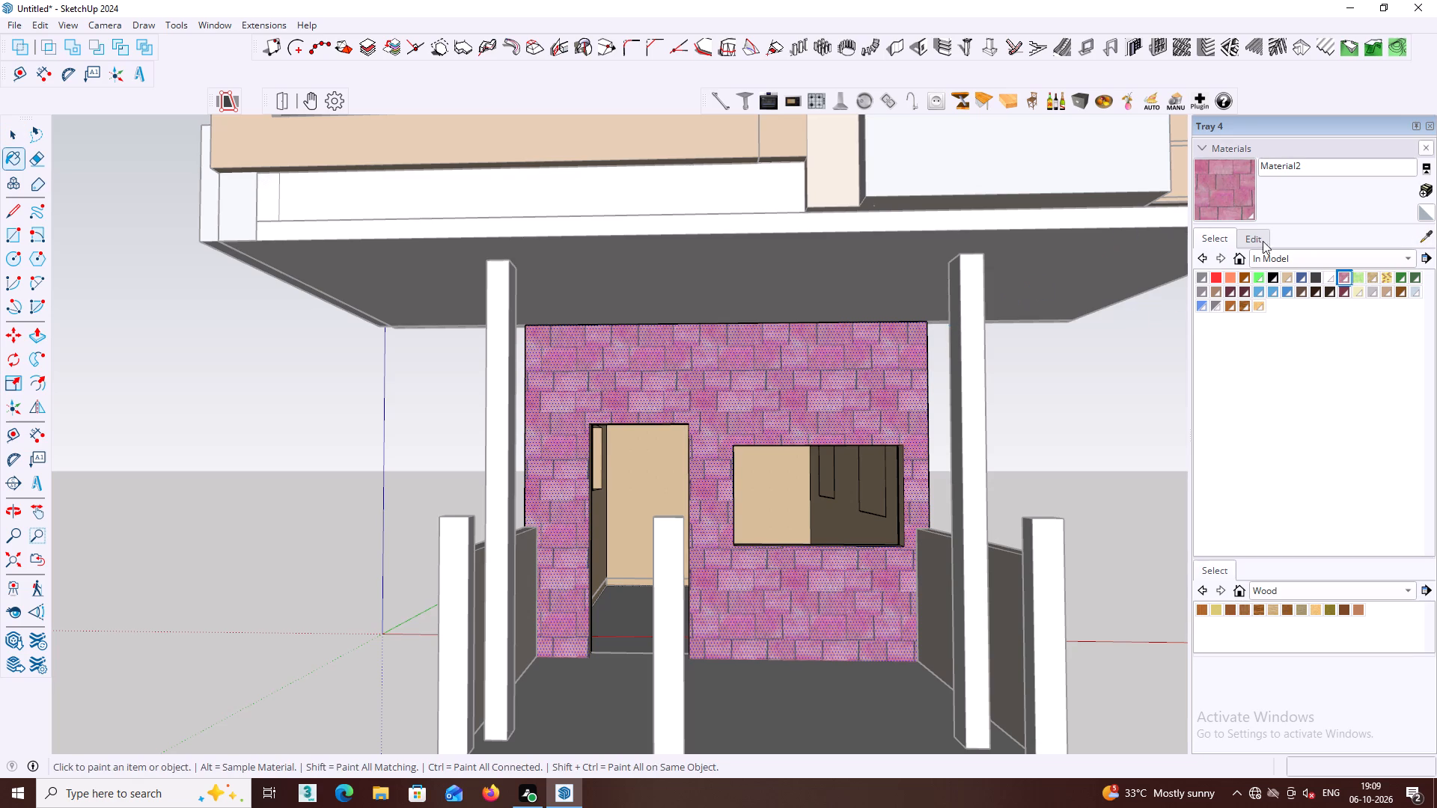
pyautogui.click(1426, 187)
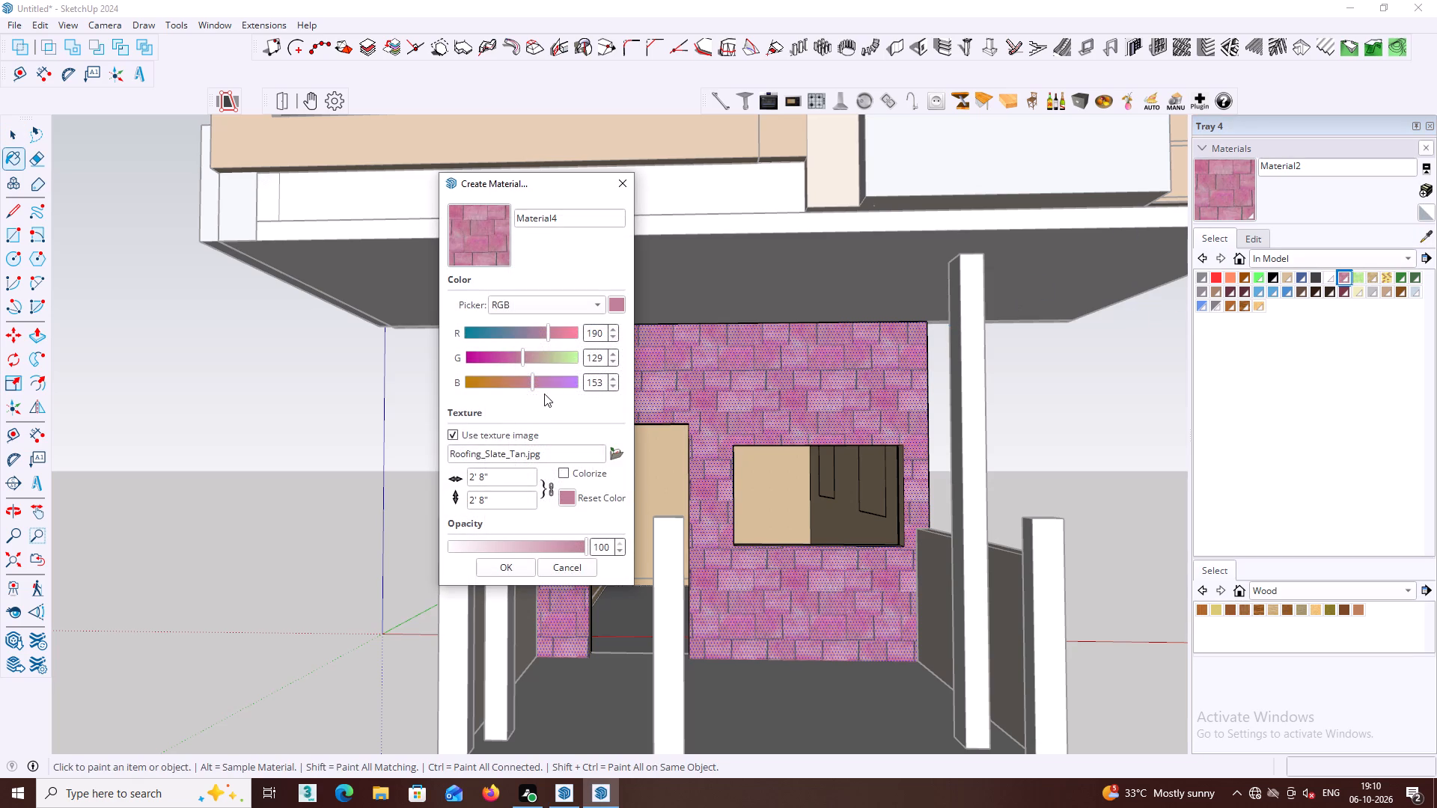
pyautogui.click(559, 359)
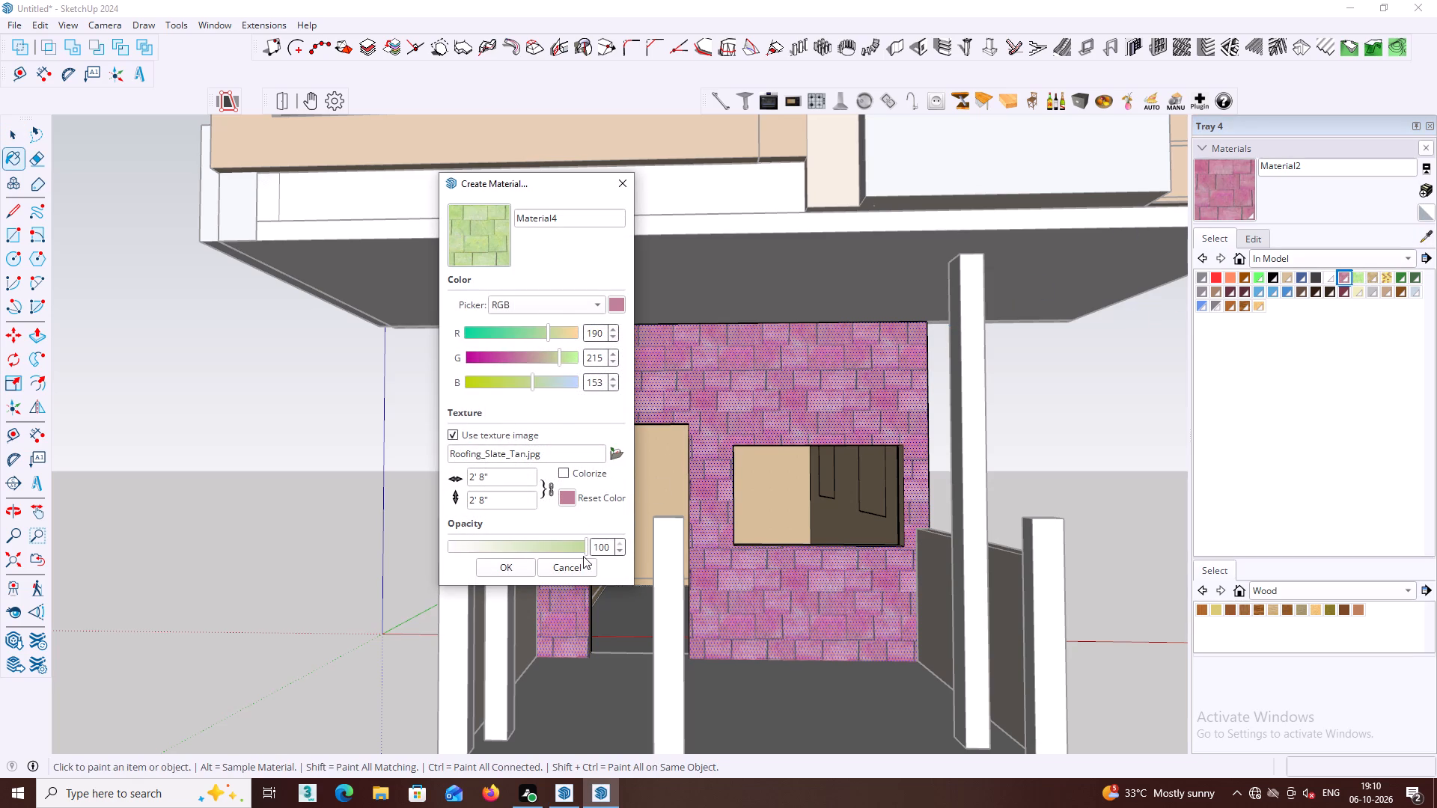
pyautogui.click(553, 492)
pyautogui.click(512, 568)
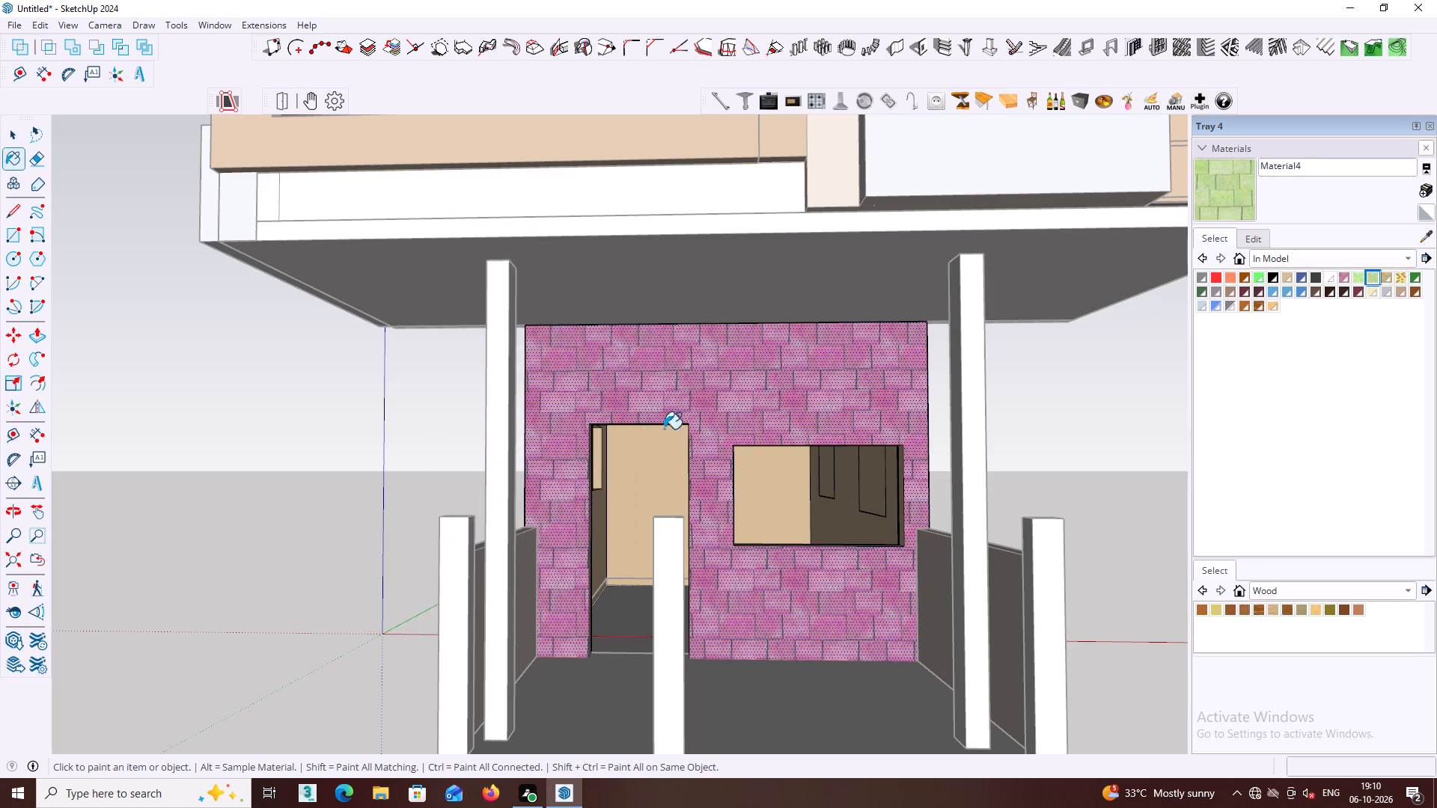
pyautogui.click(688, 370)
pyautogui.press('space')
pyautogui.click(1052, 425)
# Examine the green-tiled porch-facing wall with the porch columns, side walls and balcony above from several angles.
pyautogui.scroll(-2, 922, 434)
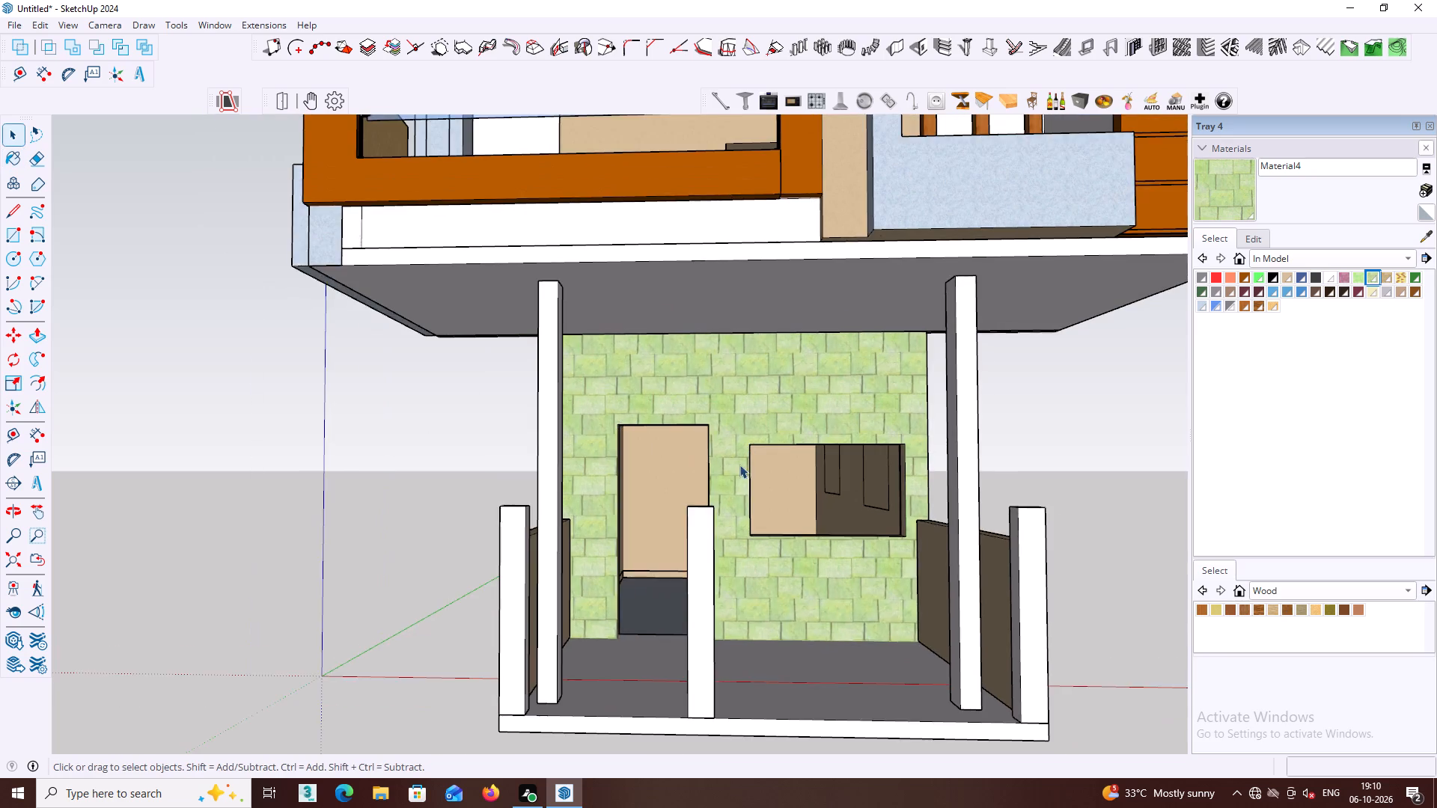
pyautogui.moveTo(664, 518); pyautogui.dragTo(712, 657, button='middle')
pyautogui.middleClick(697, 625)
pyautogui.scroll(-2, 697, 625)
pyautogui.moveTo(655, 598); pyautogui.dragTo(537, 412, button='middle')
pyautogui.scroll(2, 710, 507)
pyautogui.moveTo(710, 523); pyautogui.dragTo(596, 584, button='middle')
pyautogui.scroll(4, 637, 492)
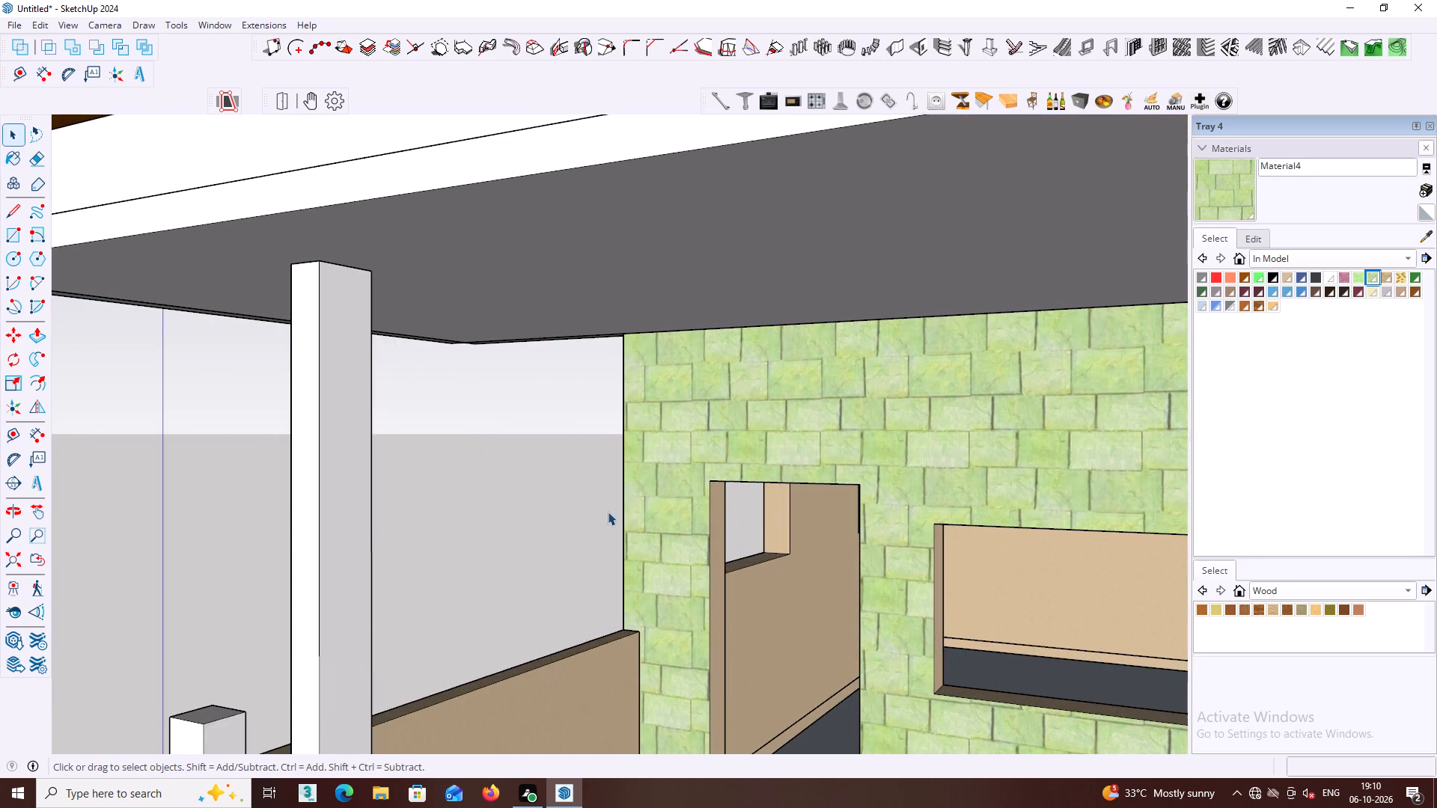
pyautogui.moveTo(608, 511); pyautogui.dragTo(712, 509, button='middle')
pyautogui.scroll(-2, 689, 542)
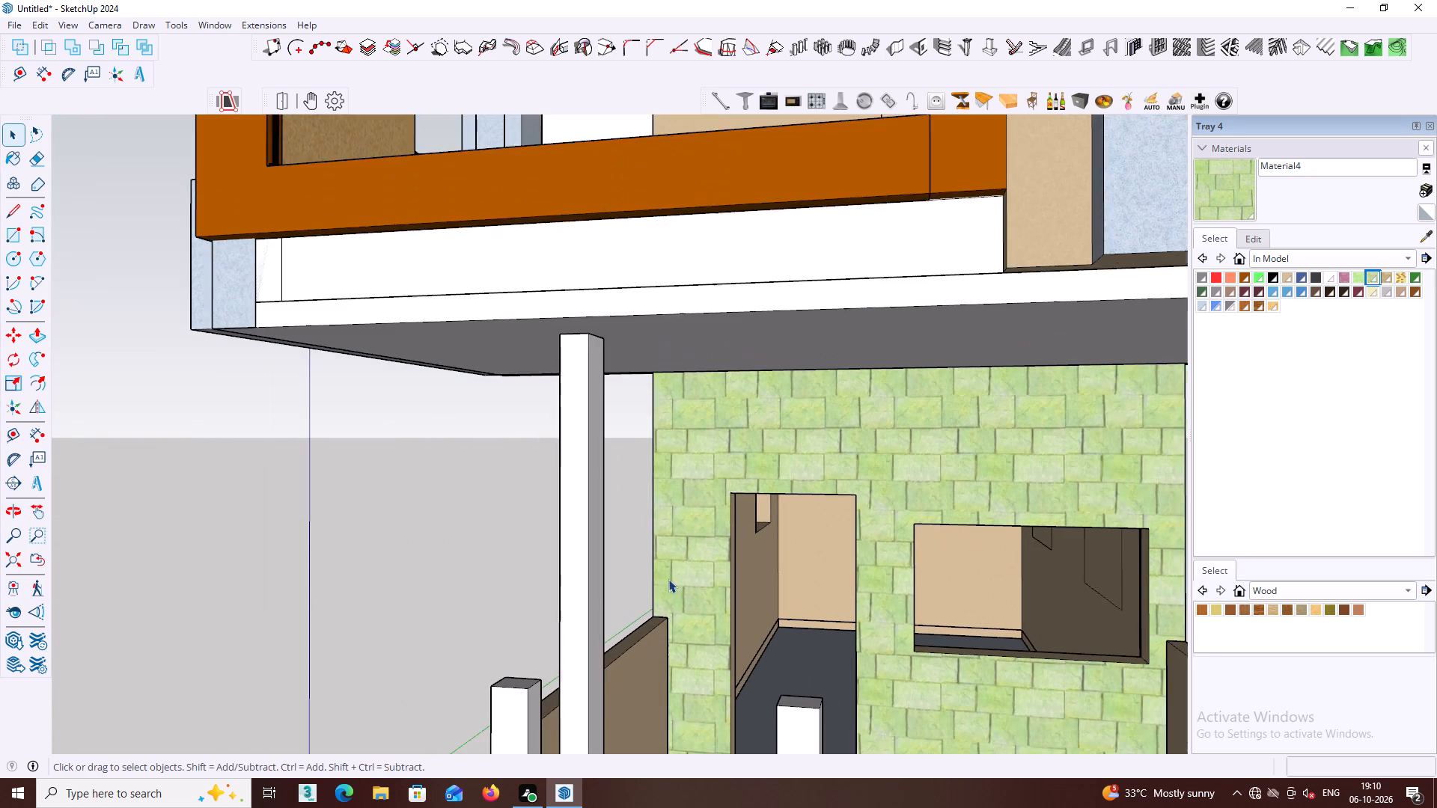
pyautogui.scroll(-1, 668, 579)
pyautogui.keyDown('shift'); pyautogui.moveTo(672, 566); pyautogui.dragTo(556, 521, button='middle'); pyautogui.keyUp('shift')
pyautogui.scroll(-4, 534, 508)
pyautogui.moveTo(536, 505); pyautogui.dragTo(677, 495, button='middle')
pyautogui.scroll(4, 602, 477)
pyautogui.moveTo(580, 471); pyautogui.dragTo(537, 509, button='middle')
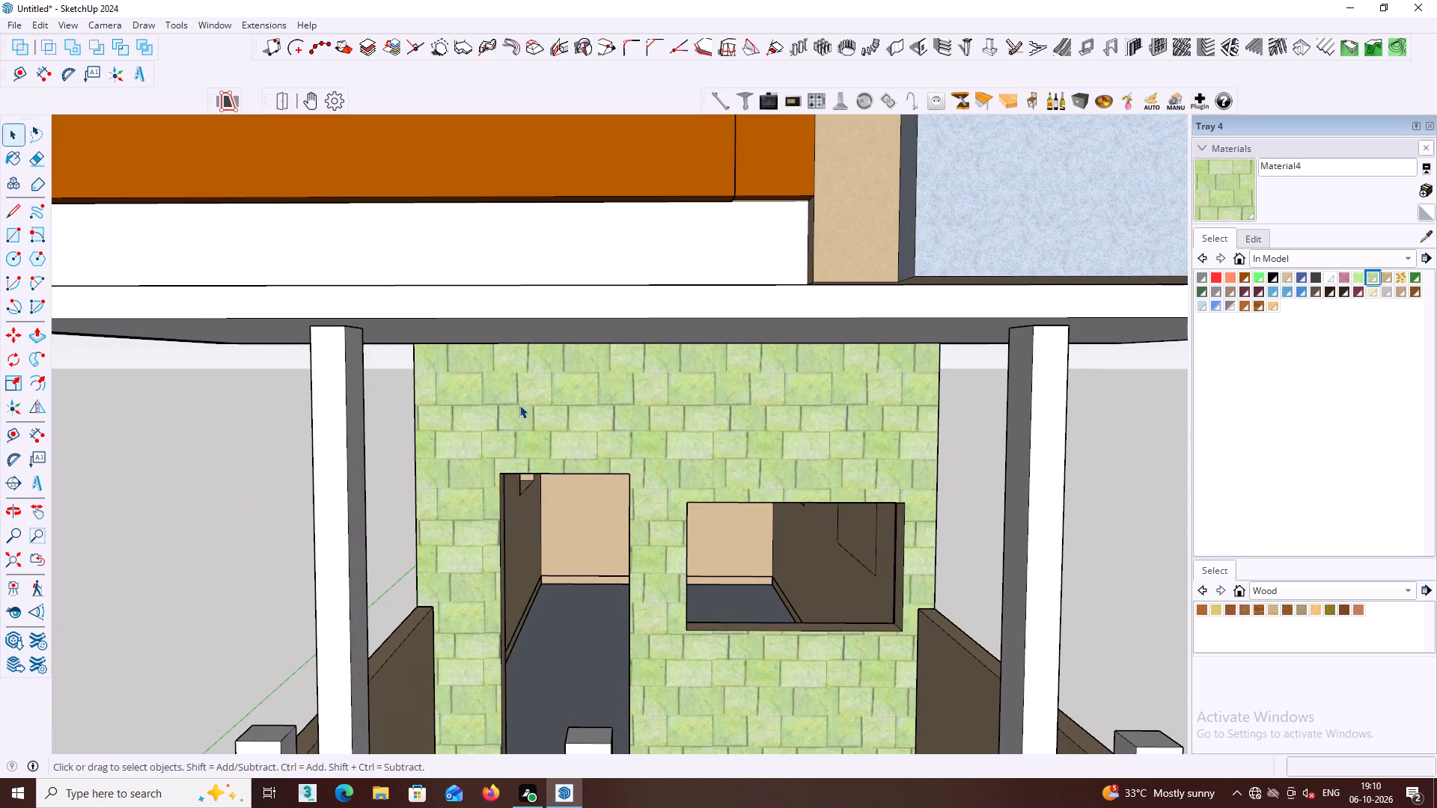
# Create a light blue variant of the green wall tile material with green at 215 and blue at 229.
pyautogui.scroll(-4, 513, 488)
pyautogui.moveTo(558, 512); pyautogui.dragTo(579, 494, button='middle')
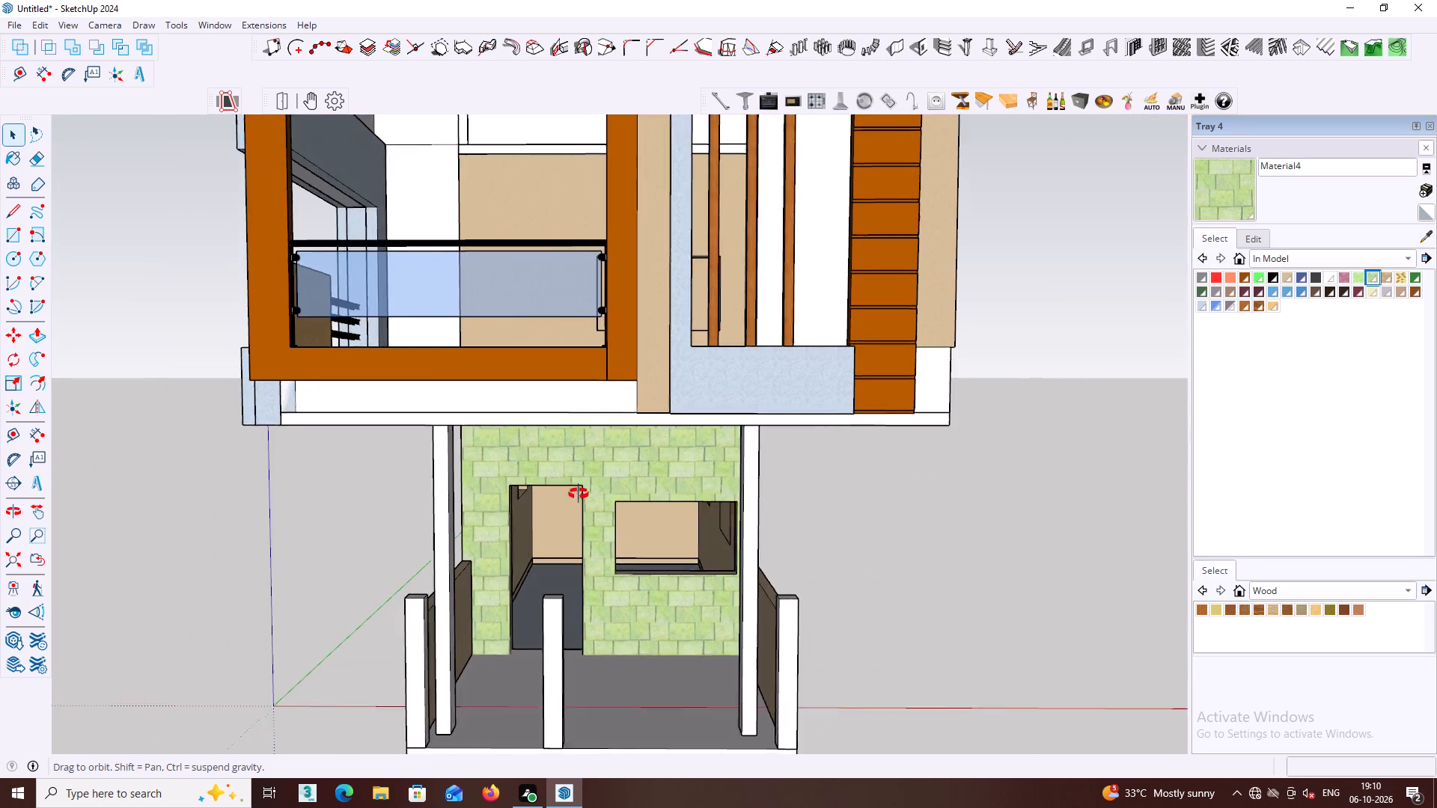
pyautogui.moveTo(579, 494); pyautogui.dragTo(629, 468, button='middle')
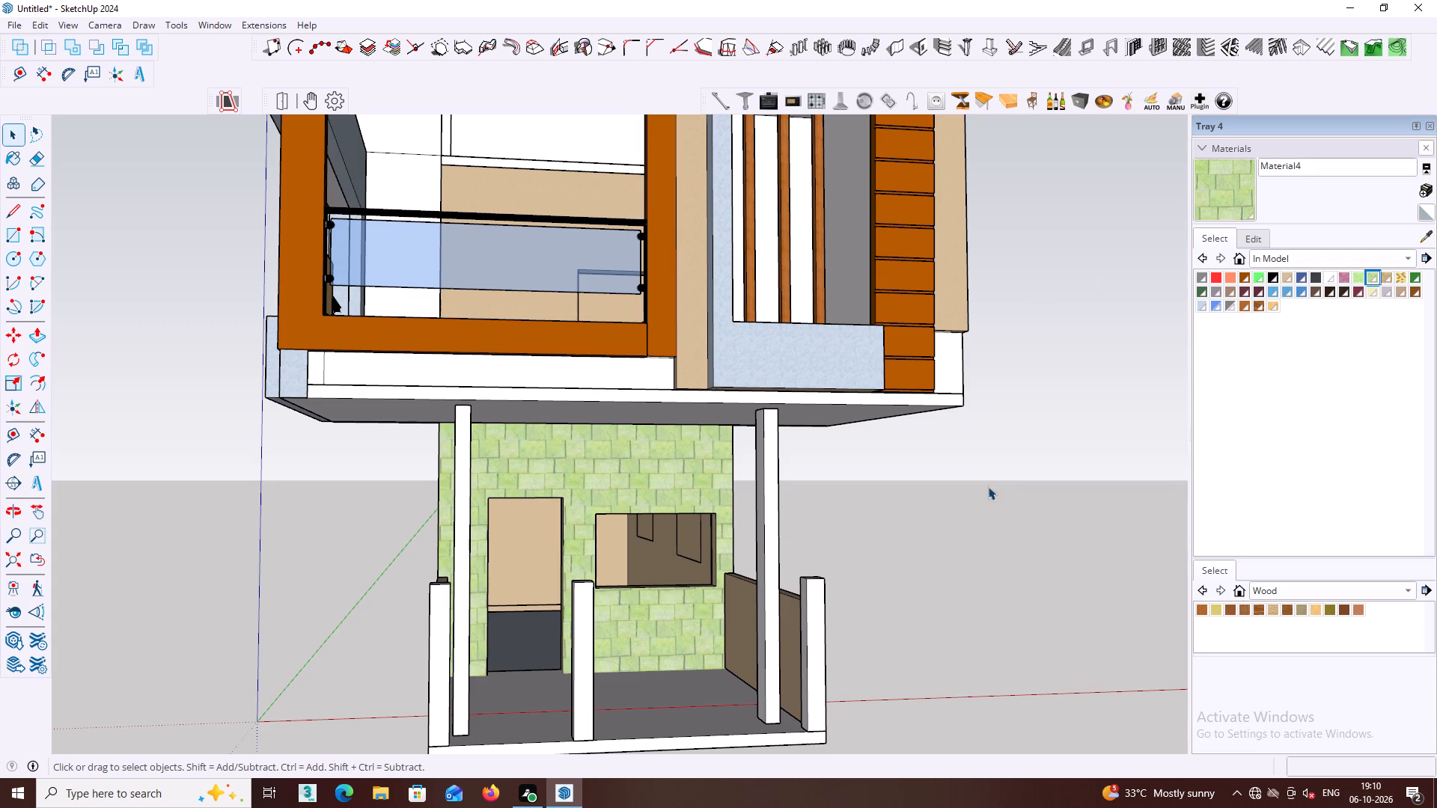
pyautogui.click(1425, 233)
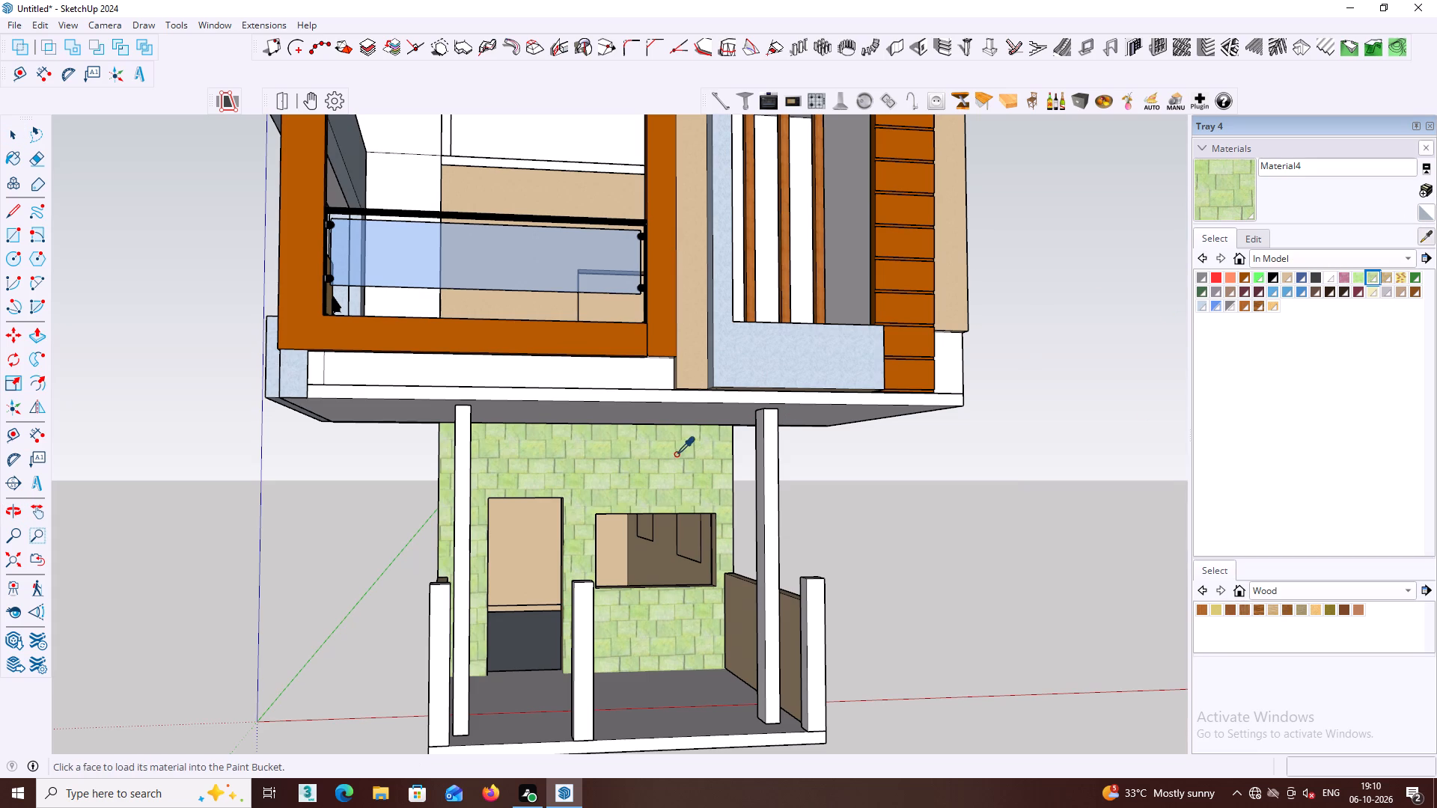
pyautogui.click(674, 456)
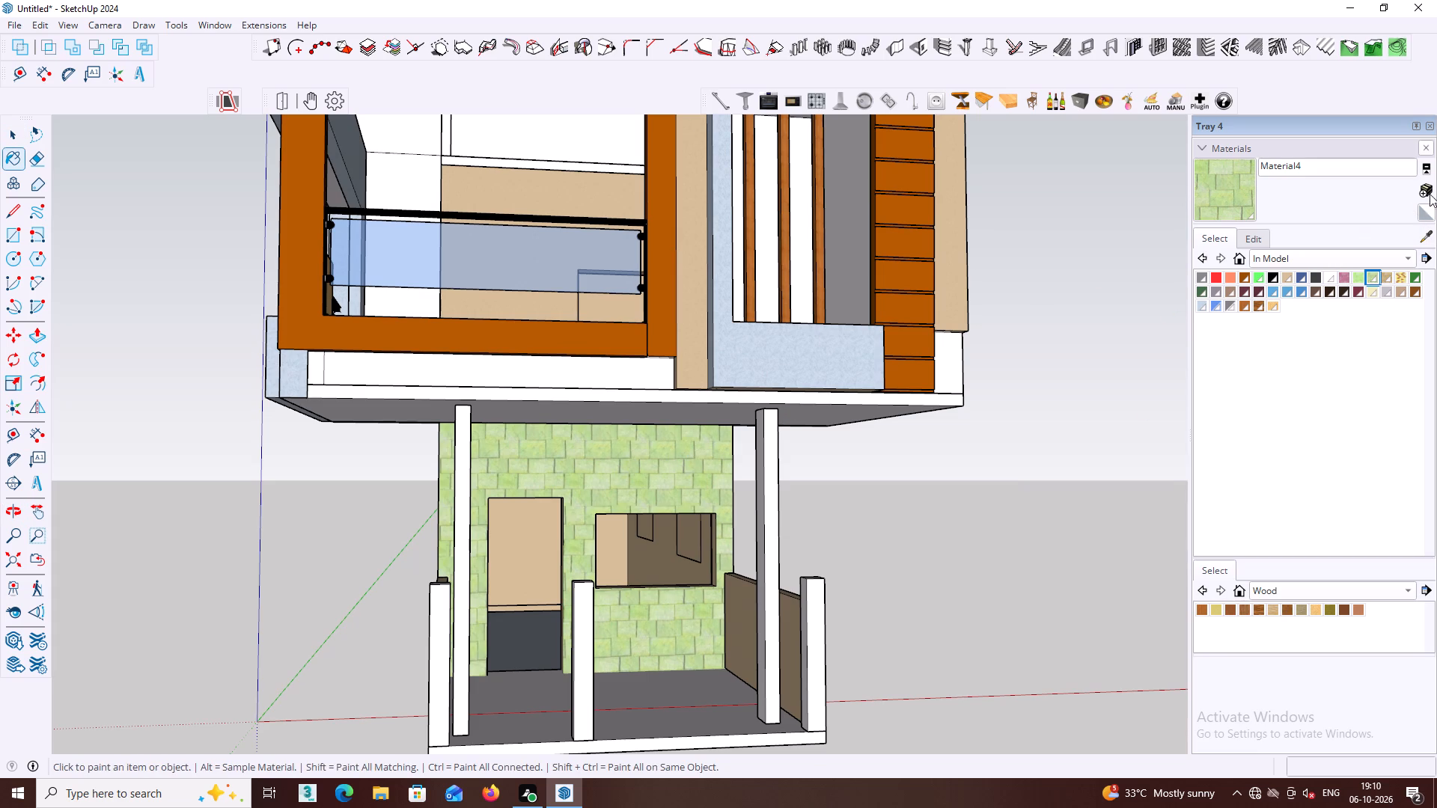
pyautogui.click(1433, 191)
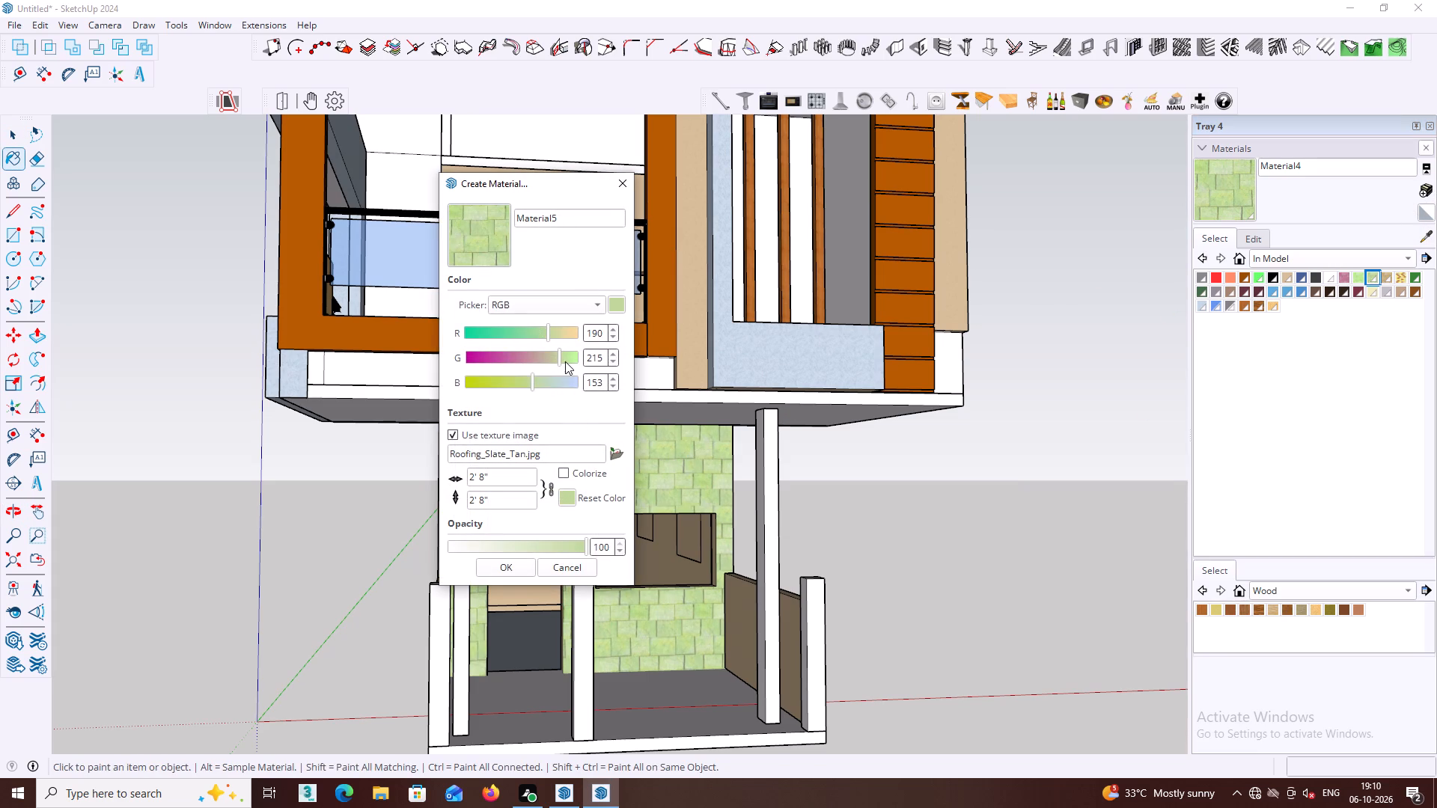
pyautogui.click(570, 381)
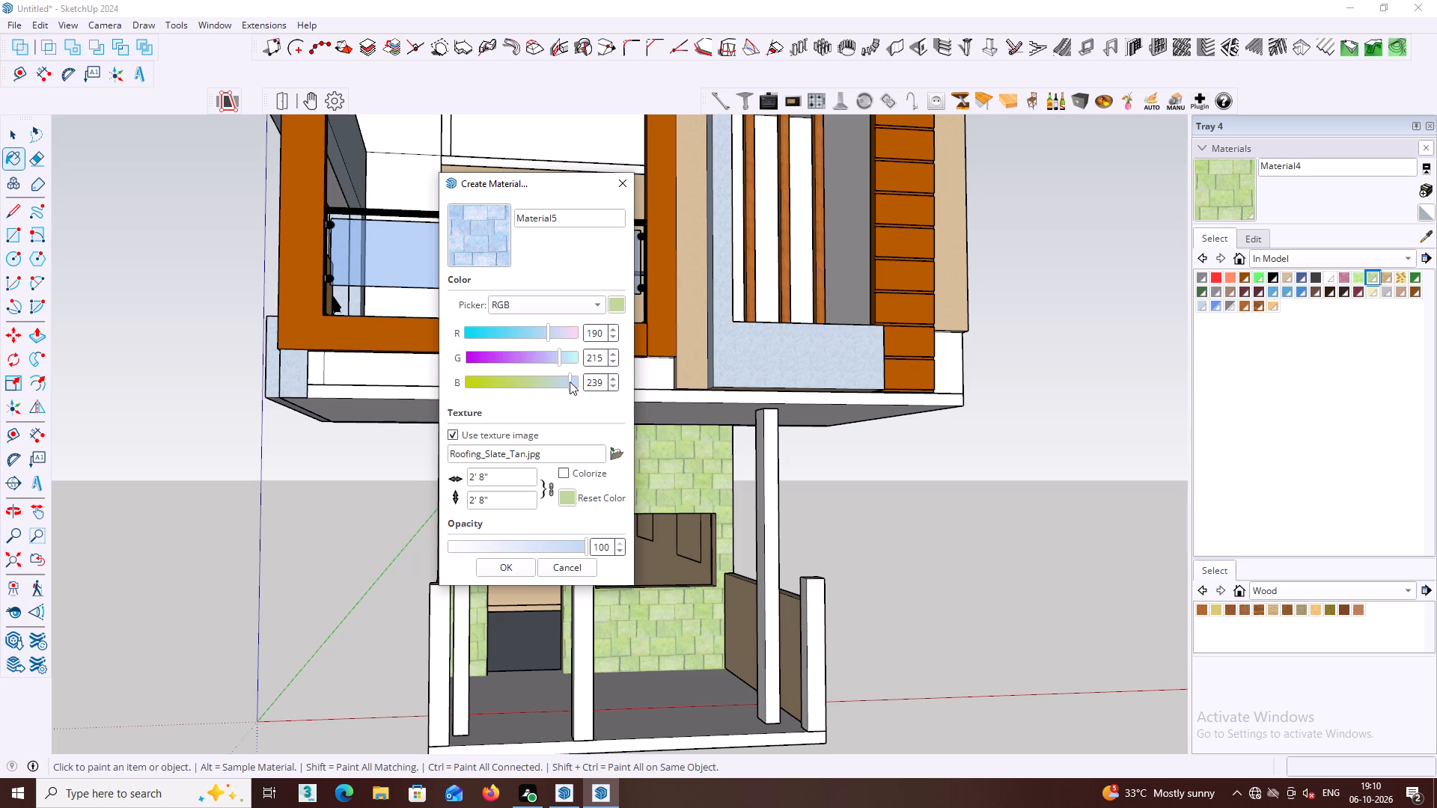
pyautogui.click(571, 385)
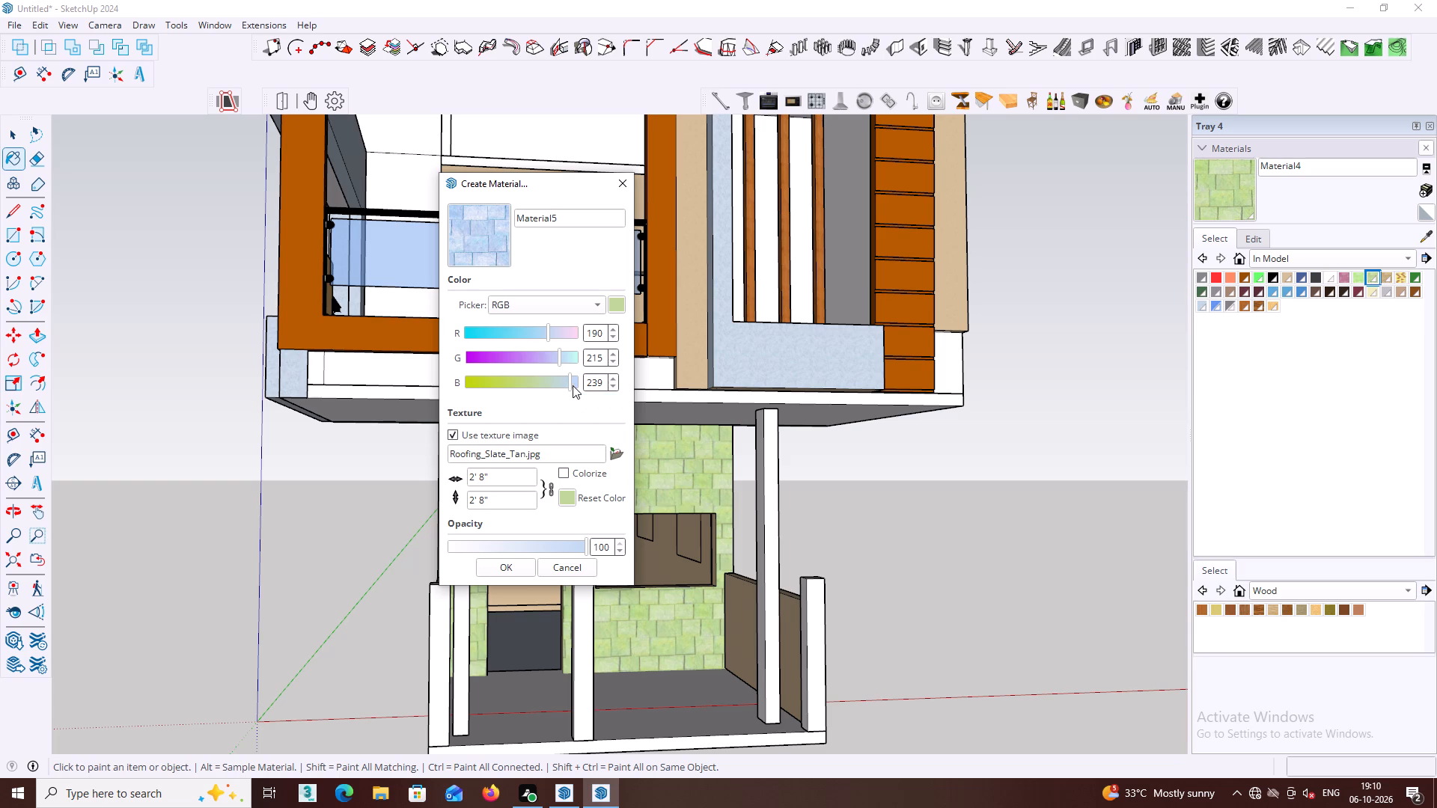
pyautogui.click(573, 385)
pyautogui.click(570, 385)
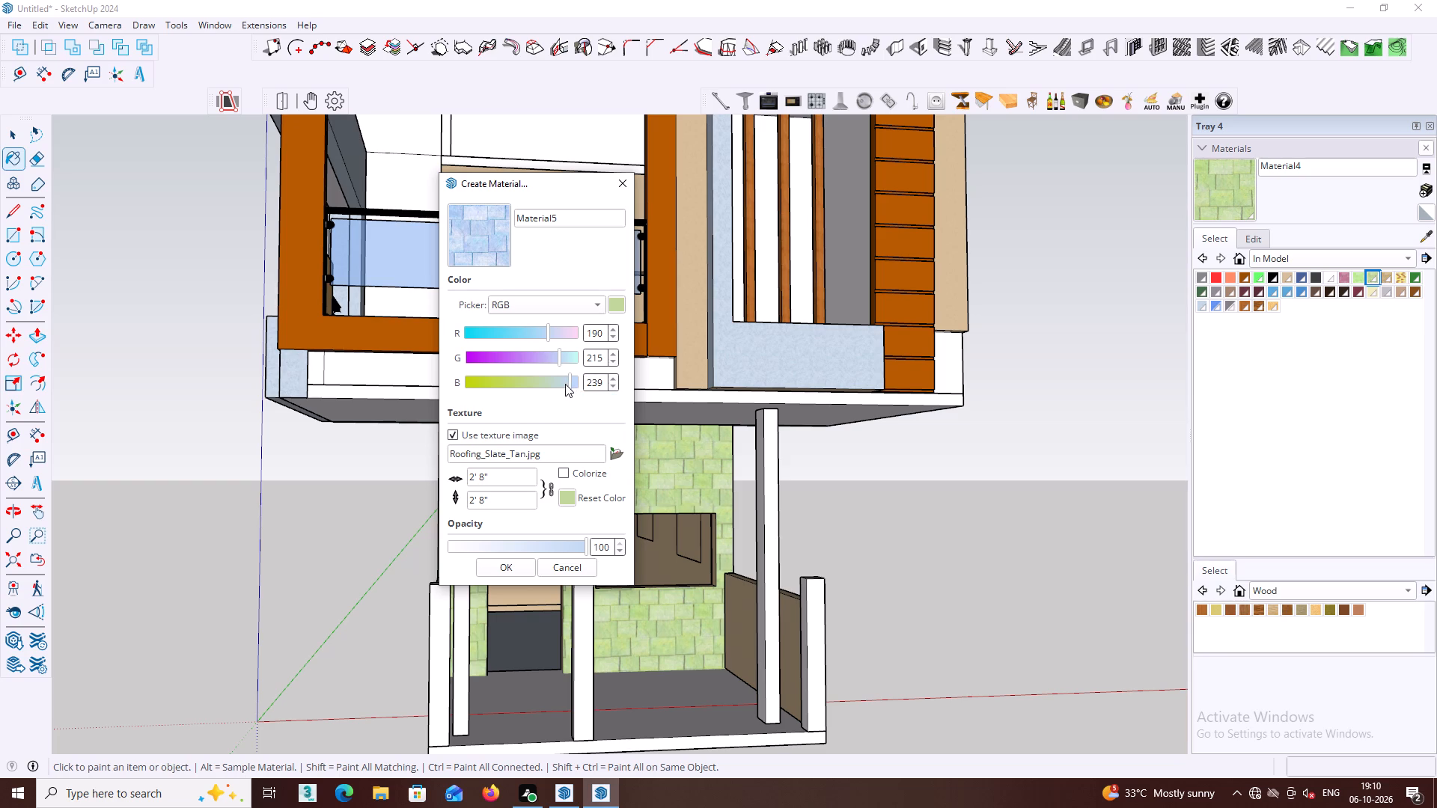
pyautogui.click(564, 384)
pyautogui.click(555, 385)
pyautogui.click(565, 384)
pyautogui.click(566, 361)
pyautogui.click(572, 359)
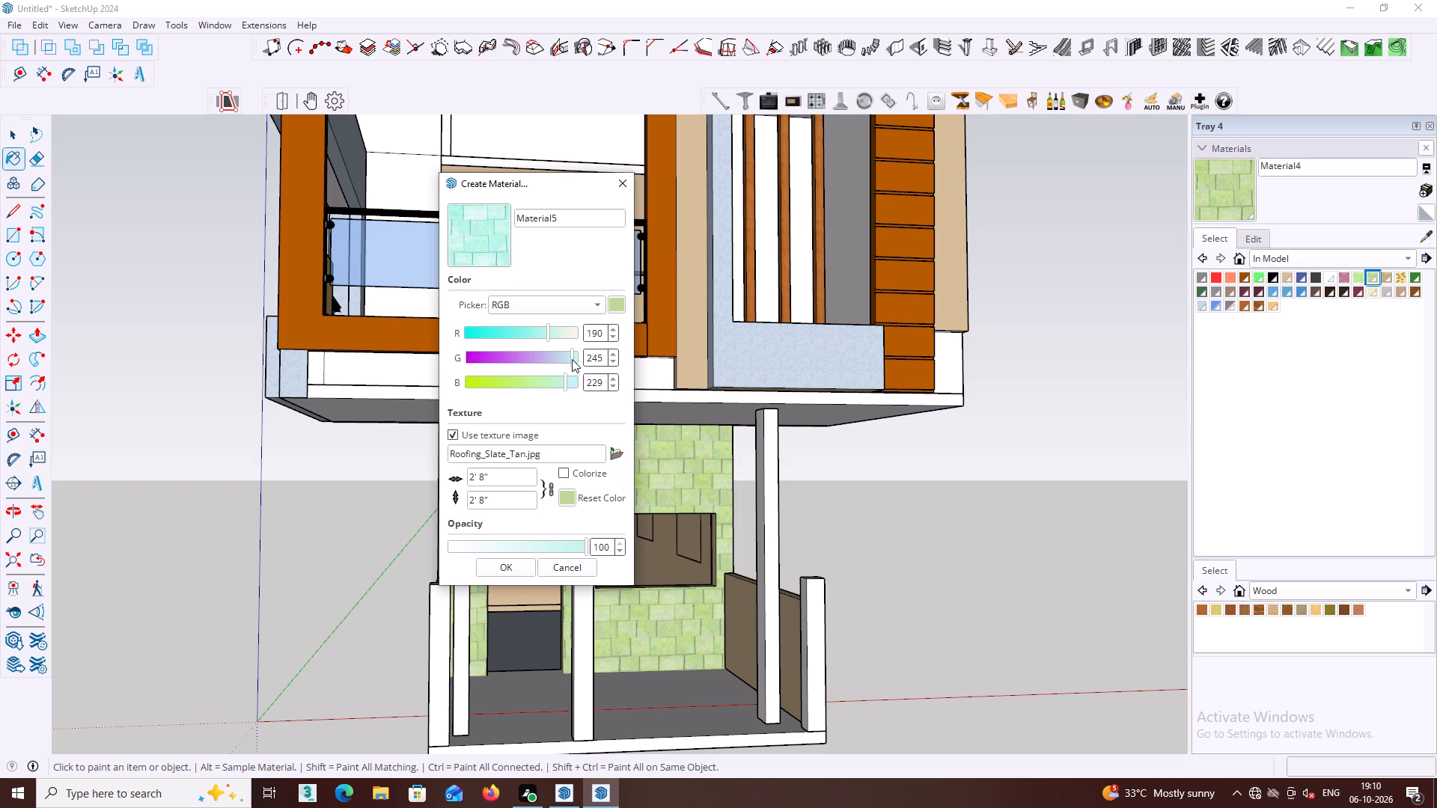
pyautogui.click(564, 360)
pyautogui.click(559, 360)
pyautogui.click(558, 360)
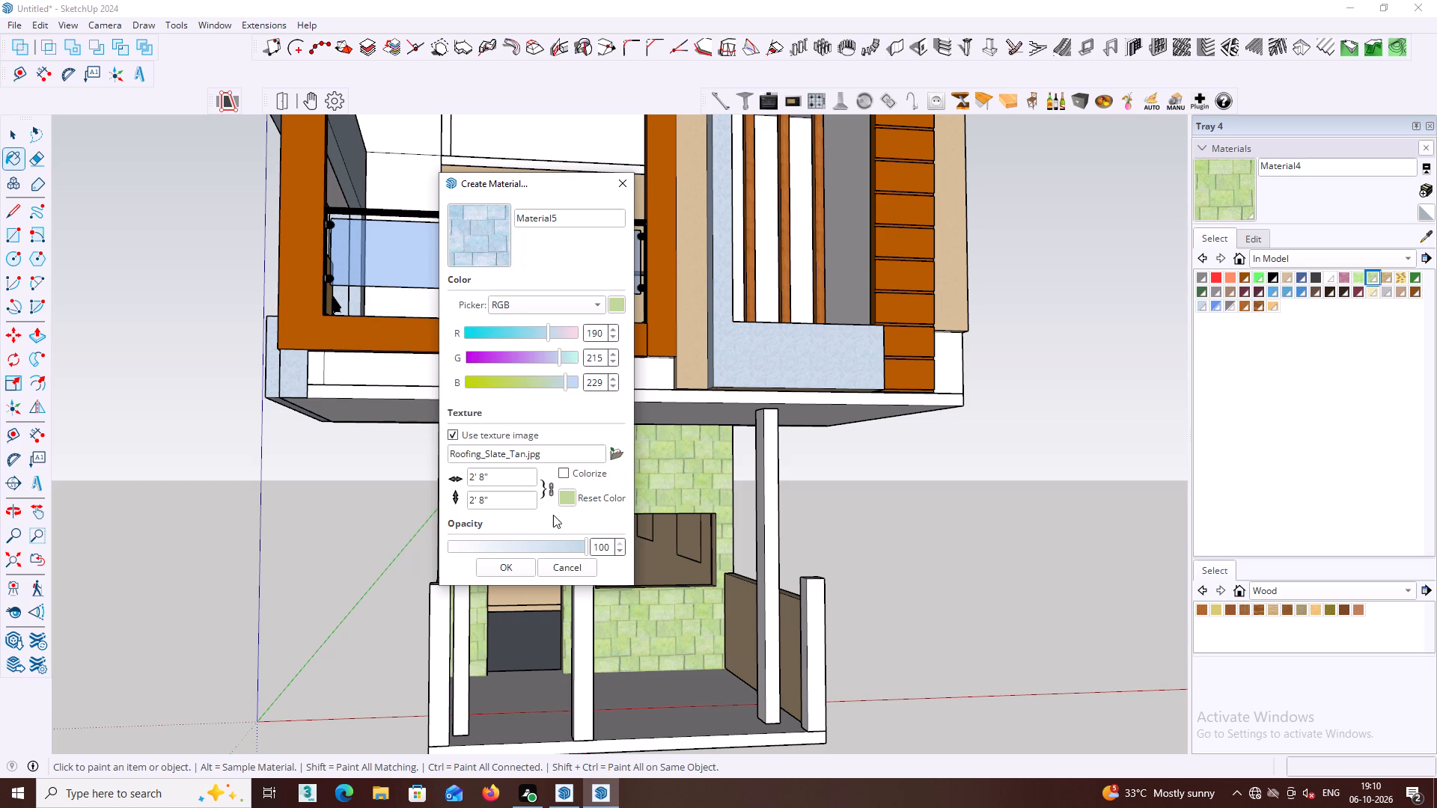
pyautogui.click(548, 486)
pyautogui.click(517, 568)
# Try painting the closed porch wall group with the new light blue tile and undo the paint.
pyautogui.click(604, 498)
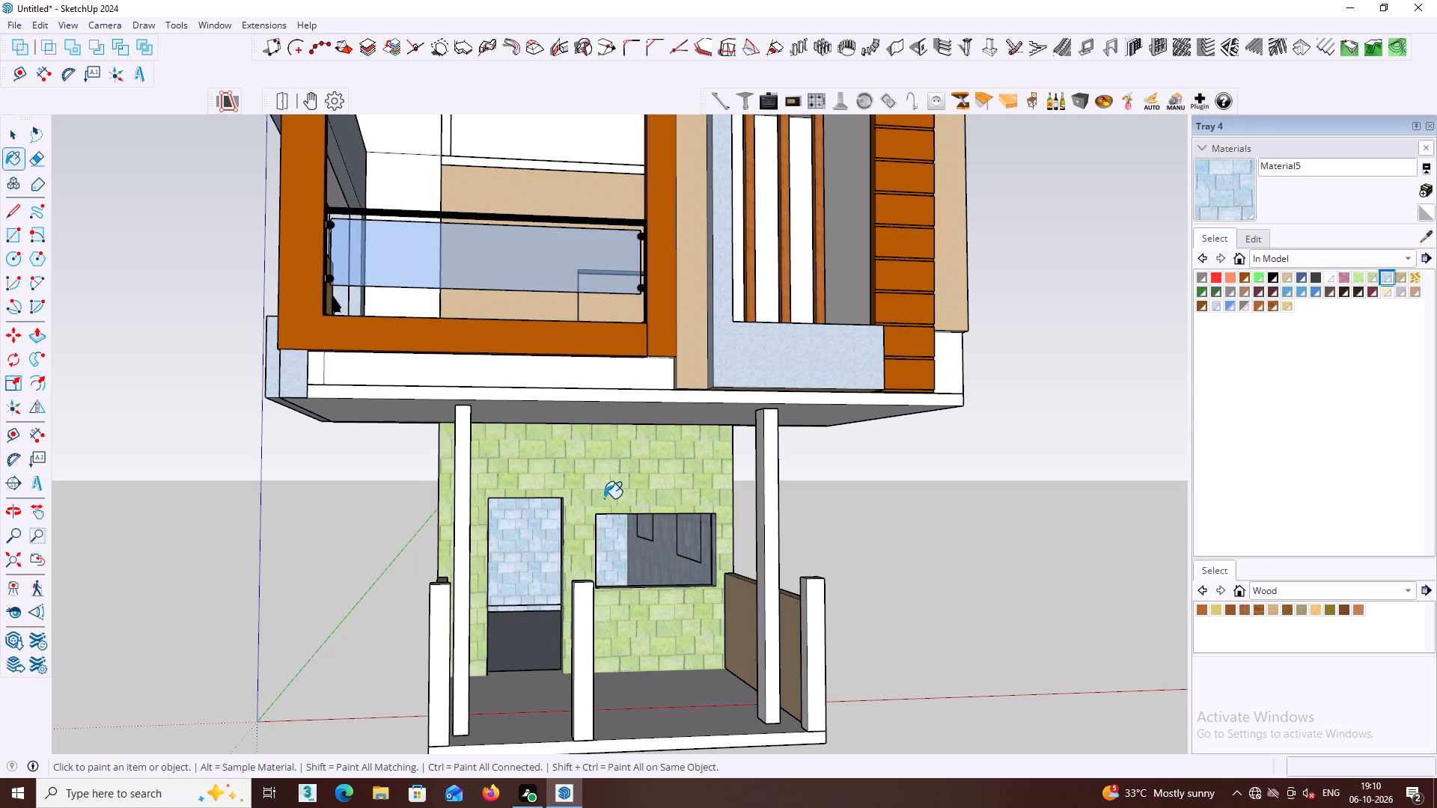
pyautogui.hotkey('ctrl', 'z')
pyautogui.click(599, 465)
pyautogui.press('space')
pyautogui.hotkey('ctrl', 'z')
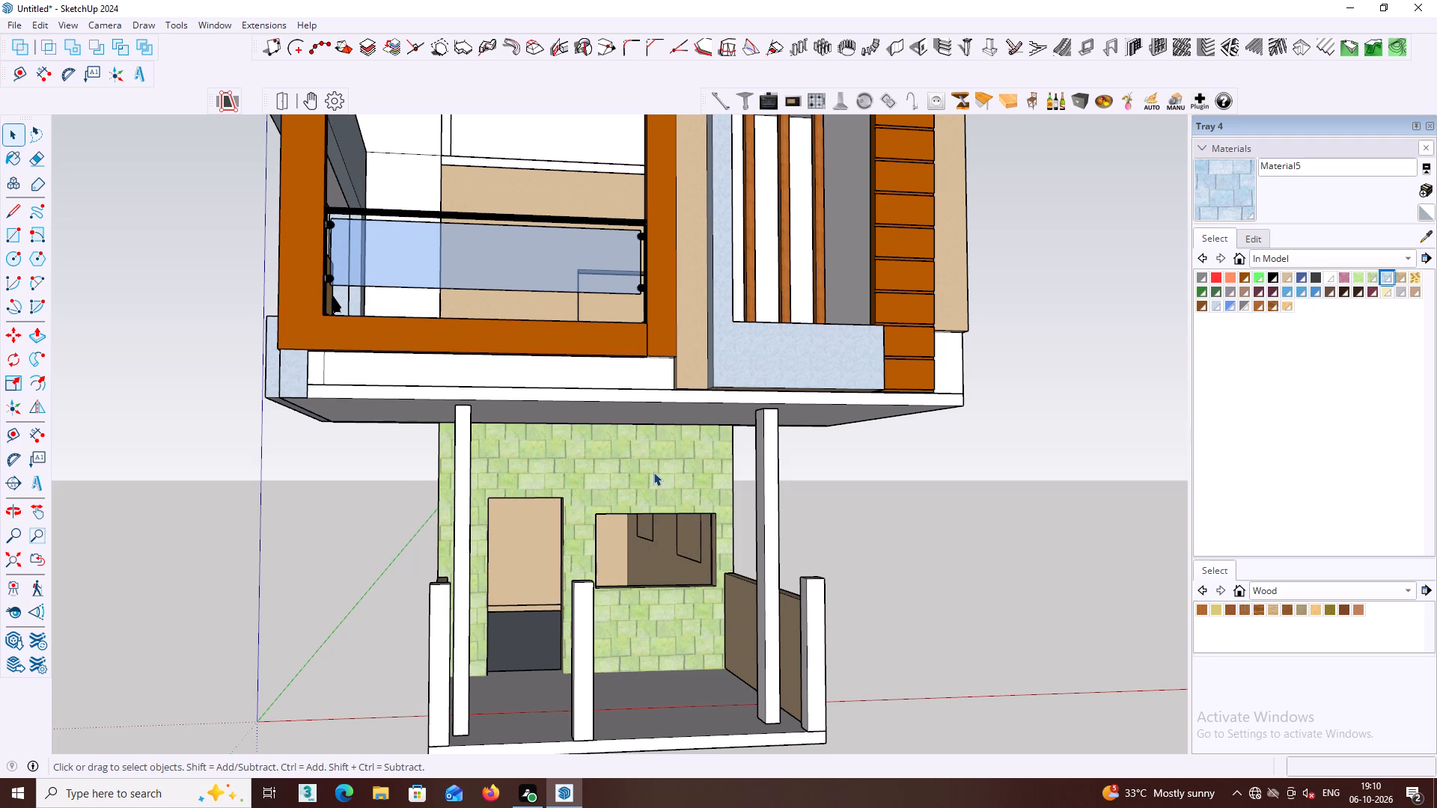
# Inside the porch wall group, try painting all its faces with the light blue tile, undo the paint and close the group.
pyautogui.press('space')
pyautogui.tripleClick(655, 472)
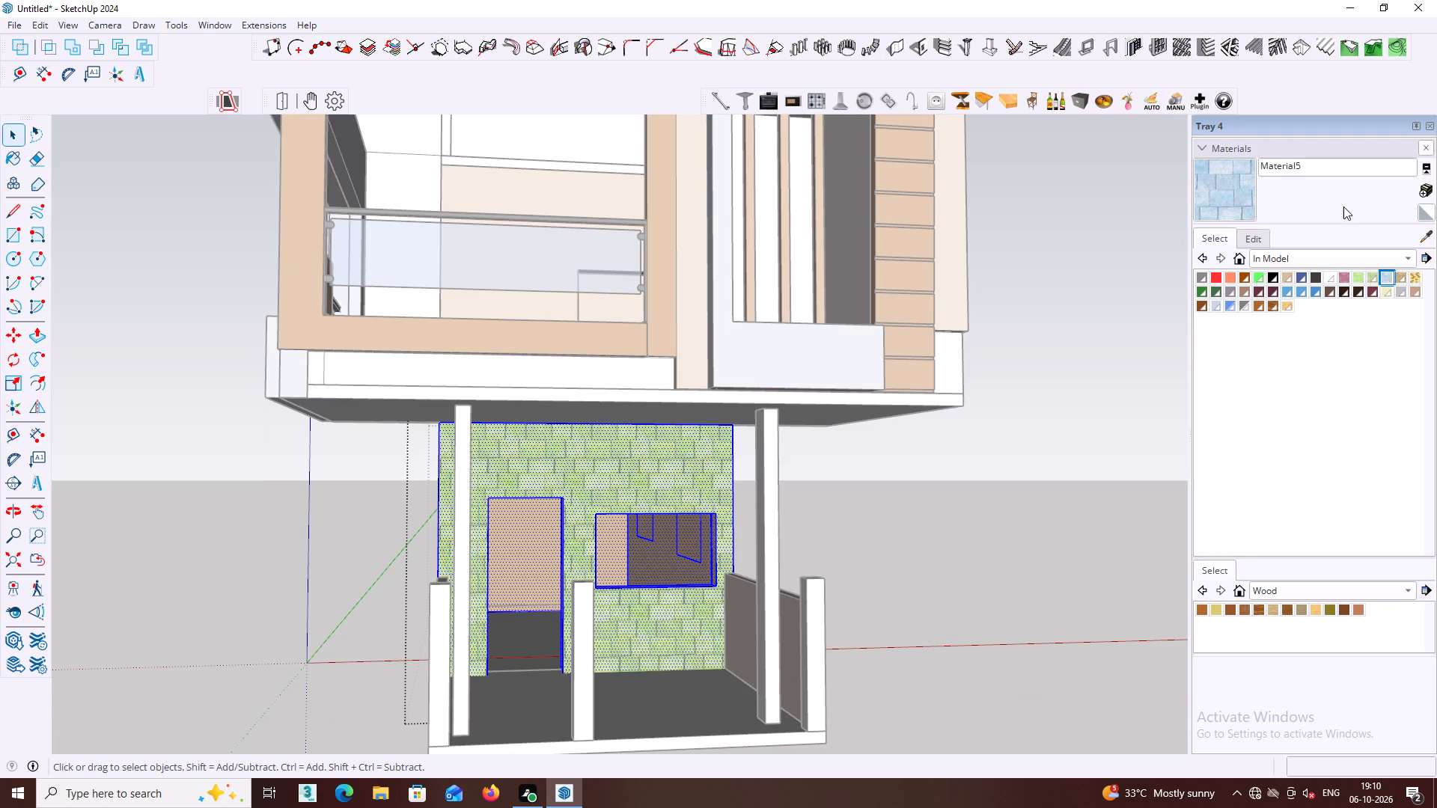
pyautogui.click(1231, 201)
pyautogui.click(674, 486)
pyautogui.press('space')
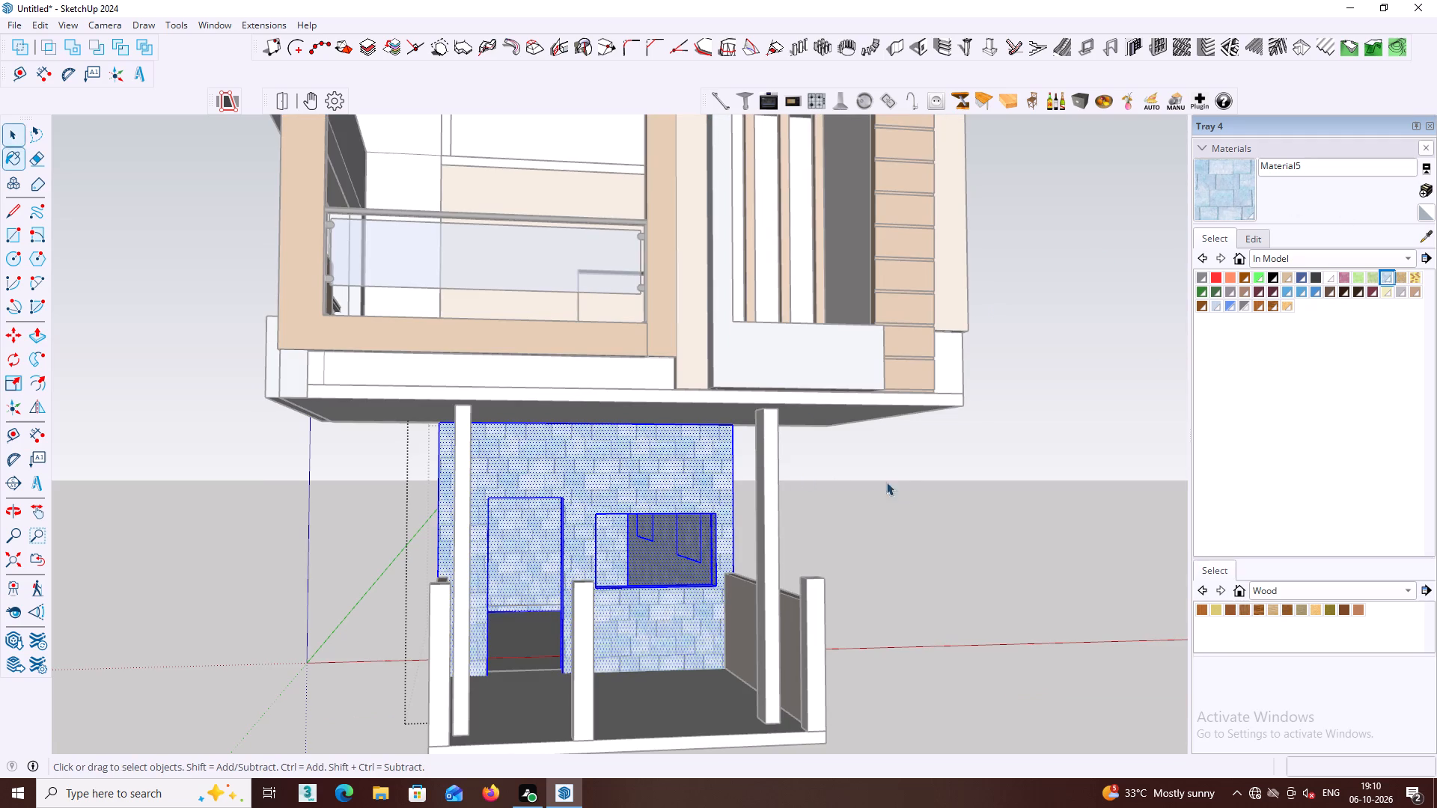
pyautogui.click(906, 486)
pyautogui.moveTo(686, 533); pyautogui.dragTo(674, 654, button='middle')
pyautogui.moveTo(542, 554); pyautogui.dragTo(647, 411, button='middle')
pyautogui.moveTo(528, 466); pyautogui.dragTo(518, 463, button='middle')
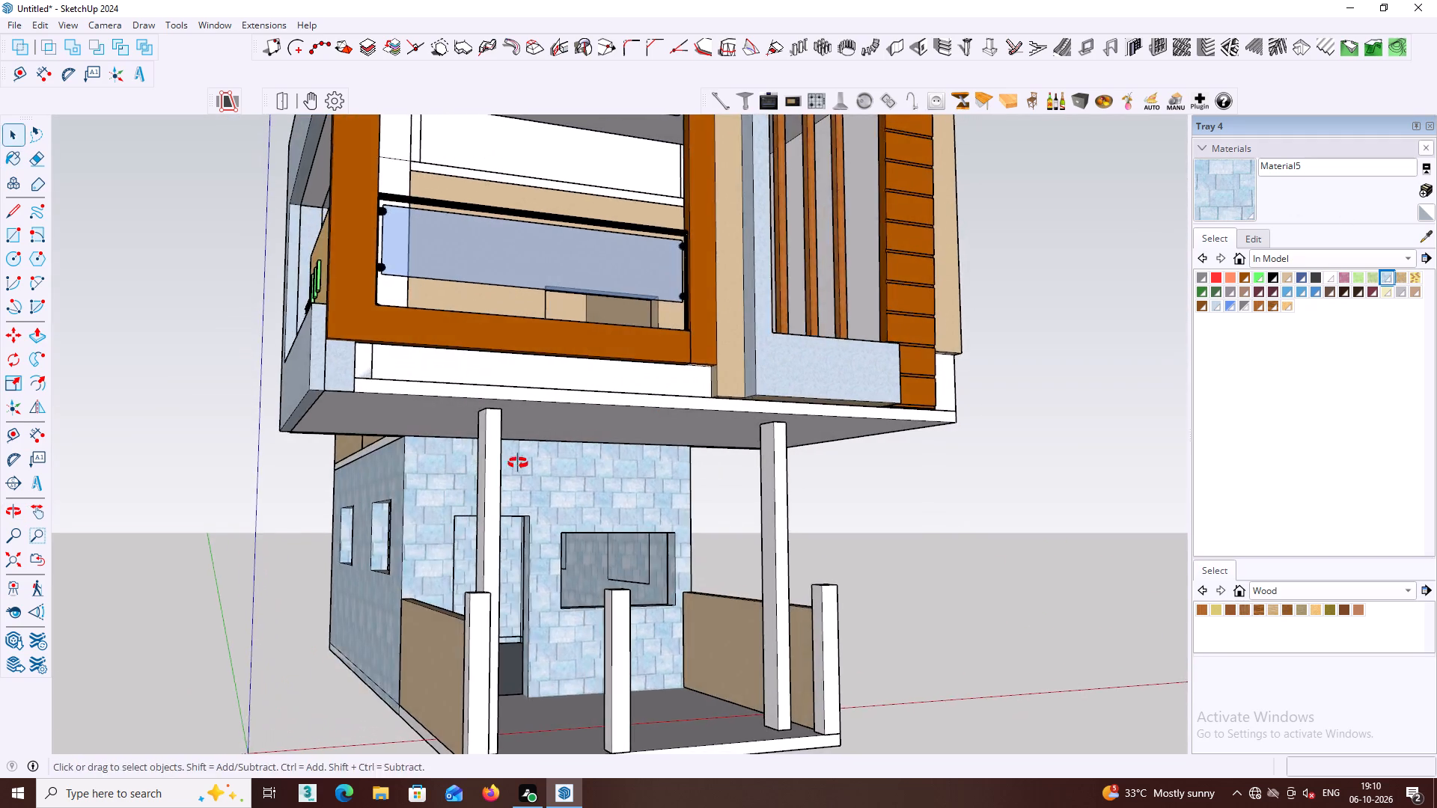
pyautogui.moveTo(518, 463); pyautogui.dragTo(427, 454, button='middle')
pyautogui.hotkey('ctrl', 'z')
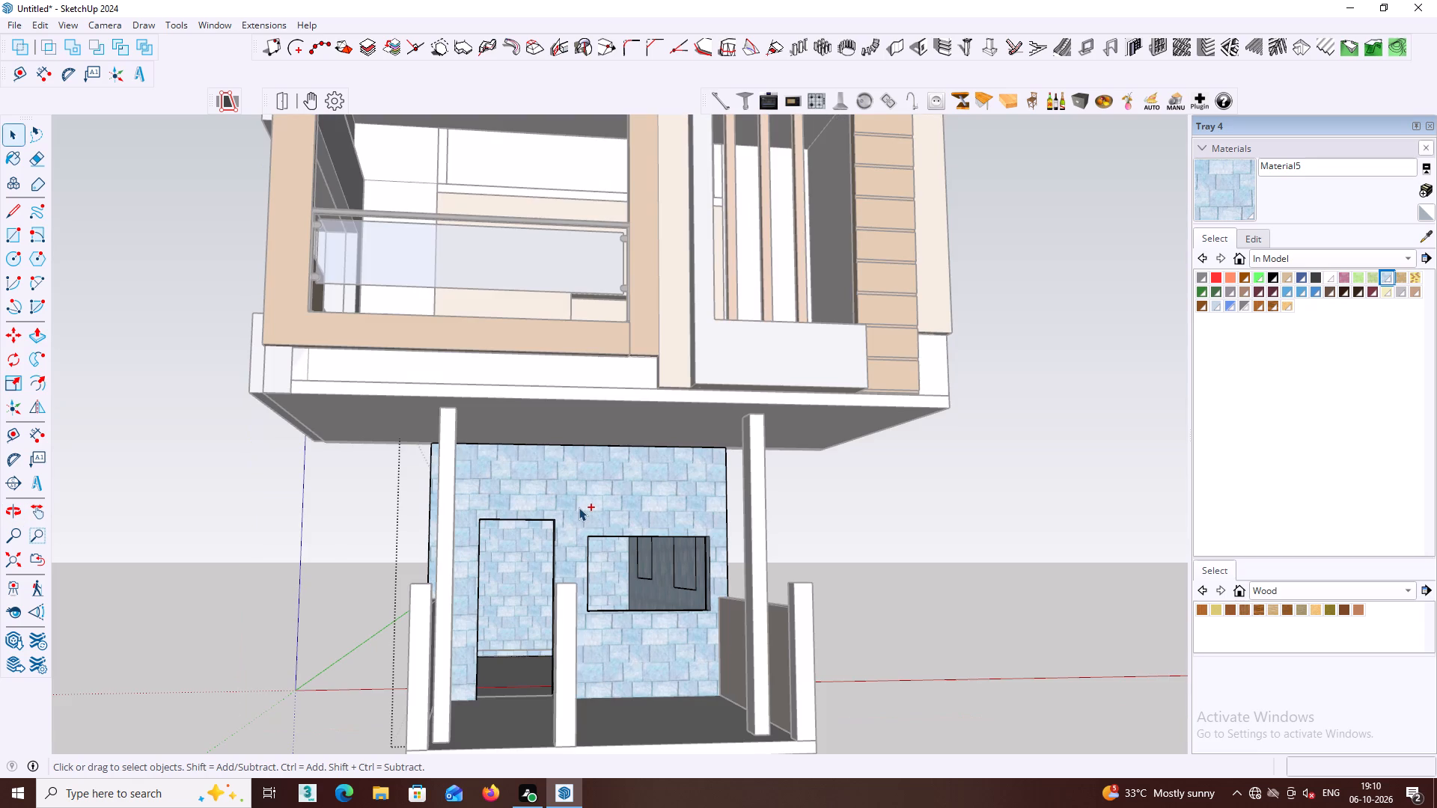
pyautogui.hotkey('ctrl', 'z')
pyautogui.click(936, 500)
# Examine the green-tiled porch and the long side wall with its window openings from several angles.
pyautogui.scroll(-2, 662, 529)
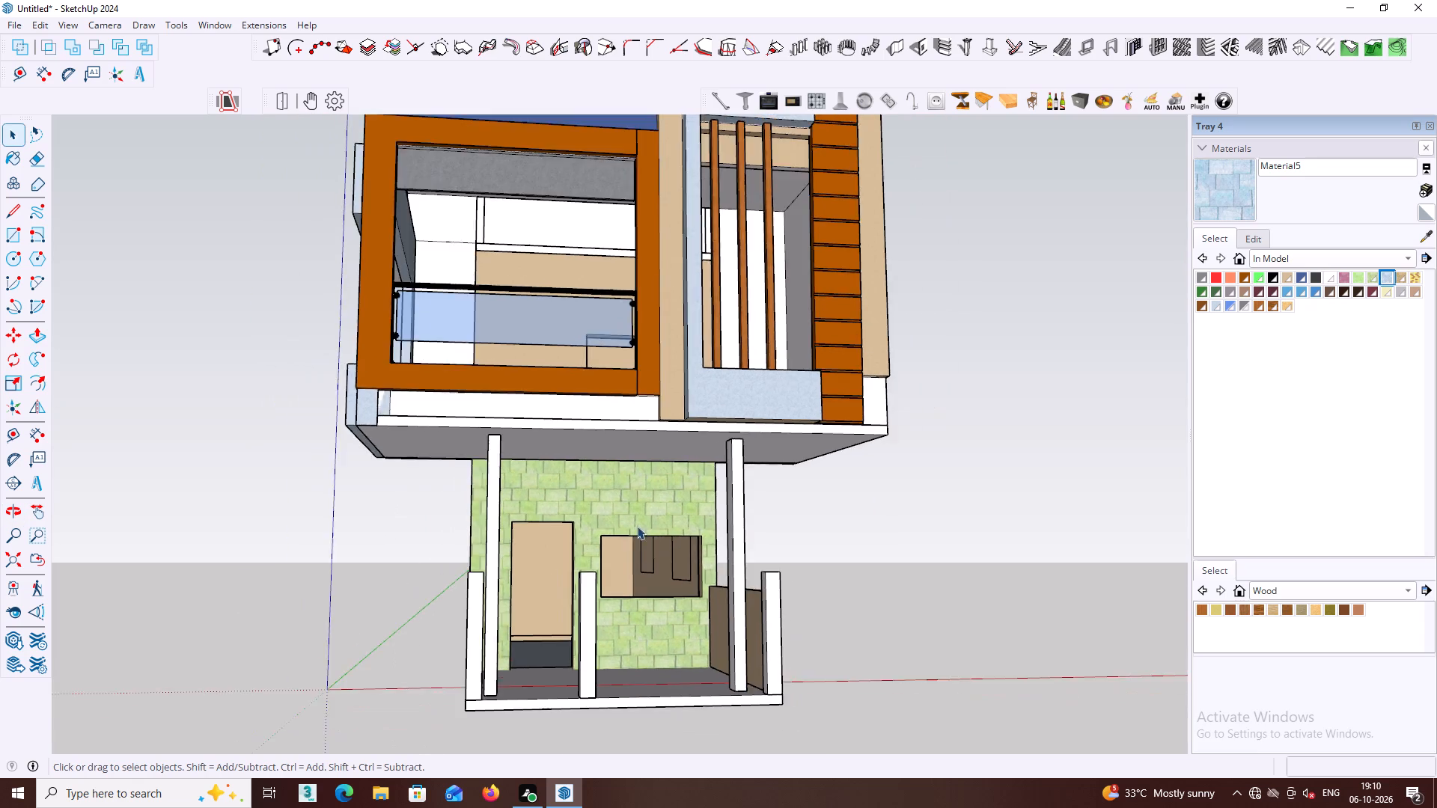
pyautogui.scroll(-2, 637, 526)
pyautogui.moveTo(594, 549); pyautogui.dragTo(799, 607, button='middle')
pyautogui.moveTo(652, 581); pyautogui.dragTo(620, 620, button='middle')
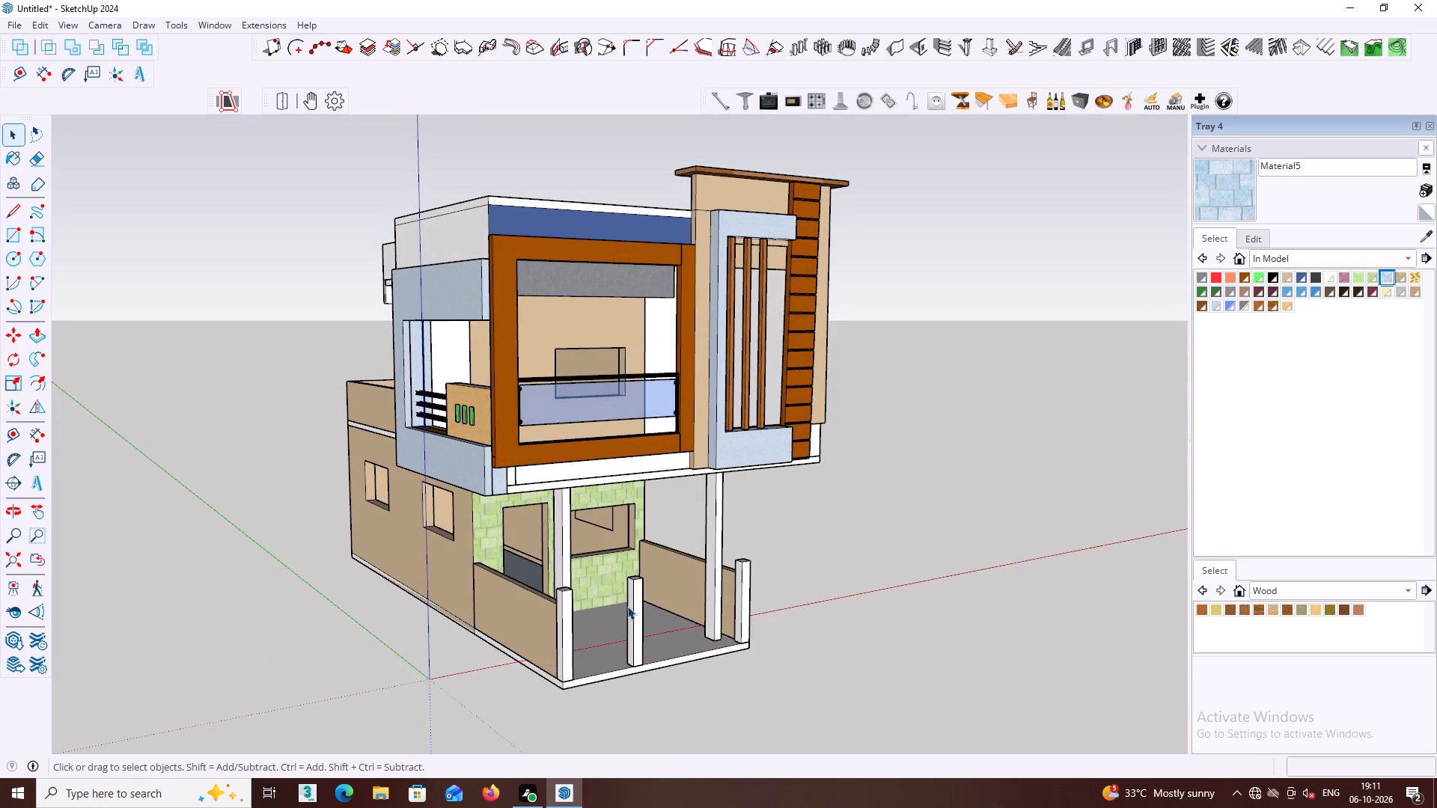
pyautogui.moveTo(498, 574); pyautogui.dragTo(910, 528, button='middle')
pyautogui.scroll(1, 204, 411)
pyautogui.moveTo(204, 411); pyautogui.dragTo(221, 478, button='middle')
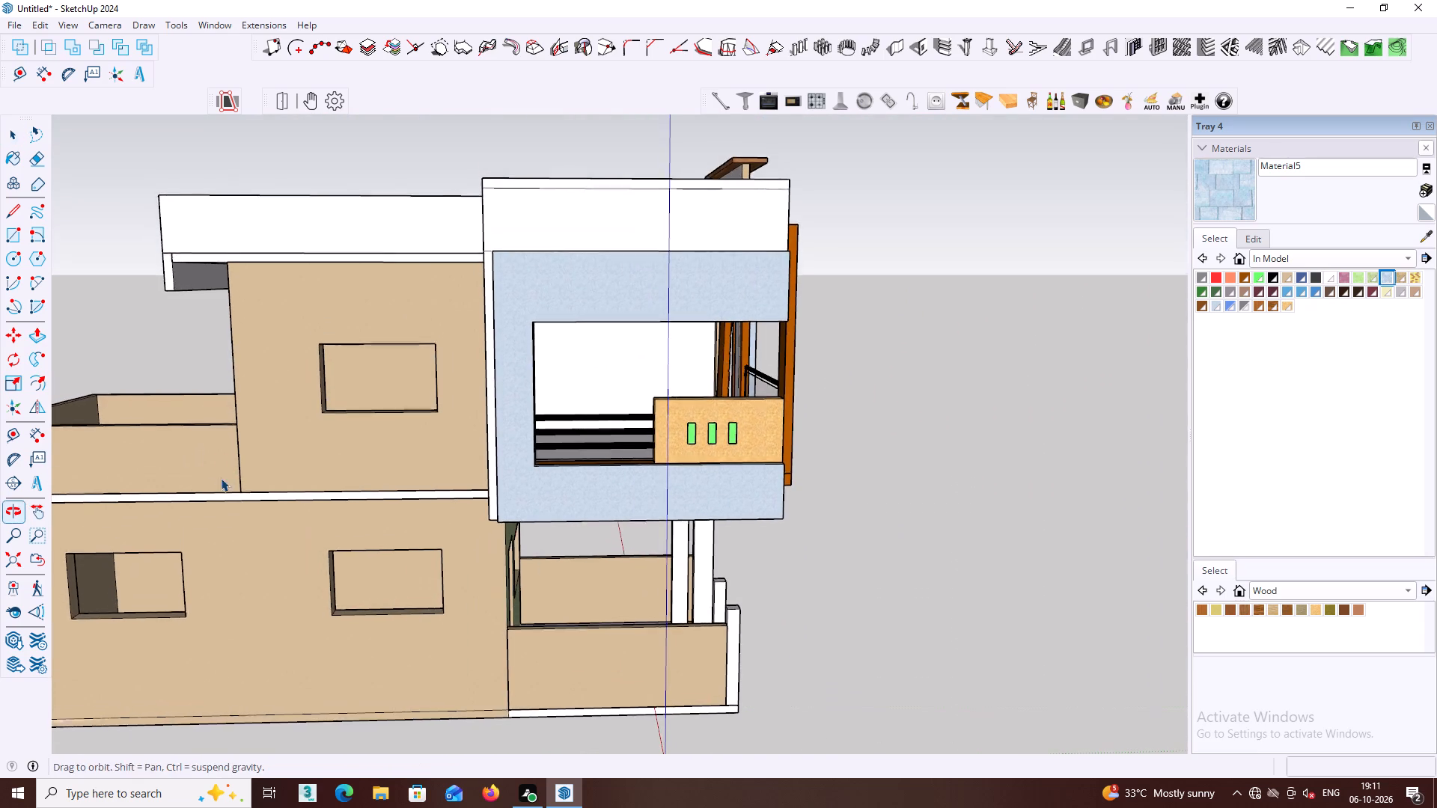
pyautogui.moveTo(221, 478); pyautogui.dragTo(223, 477, button='middle')
pyautogui.moveTo(159, 503); pyautogui.dragTo(364, 492, button='middle')
pyautogui.moveTo(564, 352); pyautogui.dragTo(582, 372, button='middle')
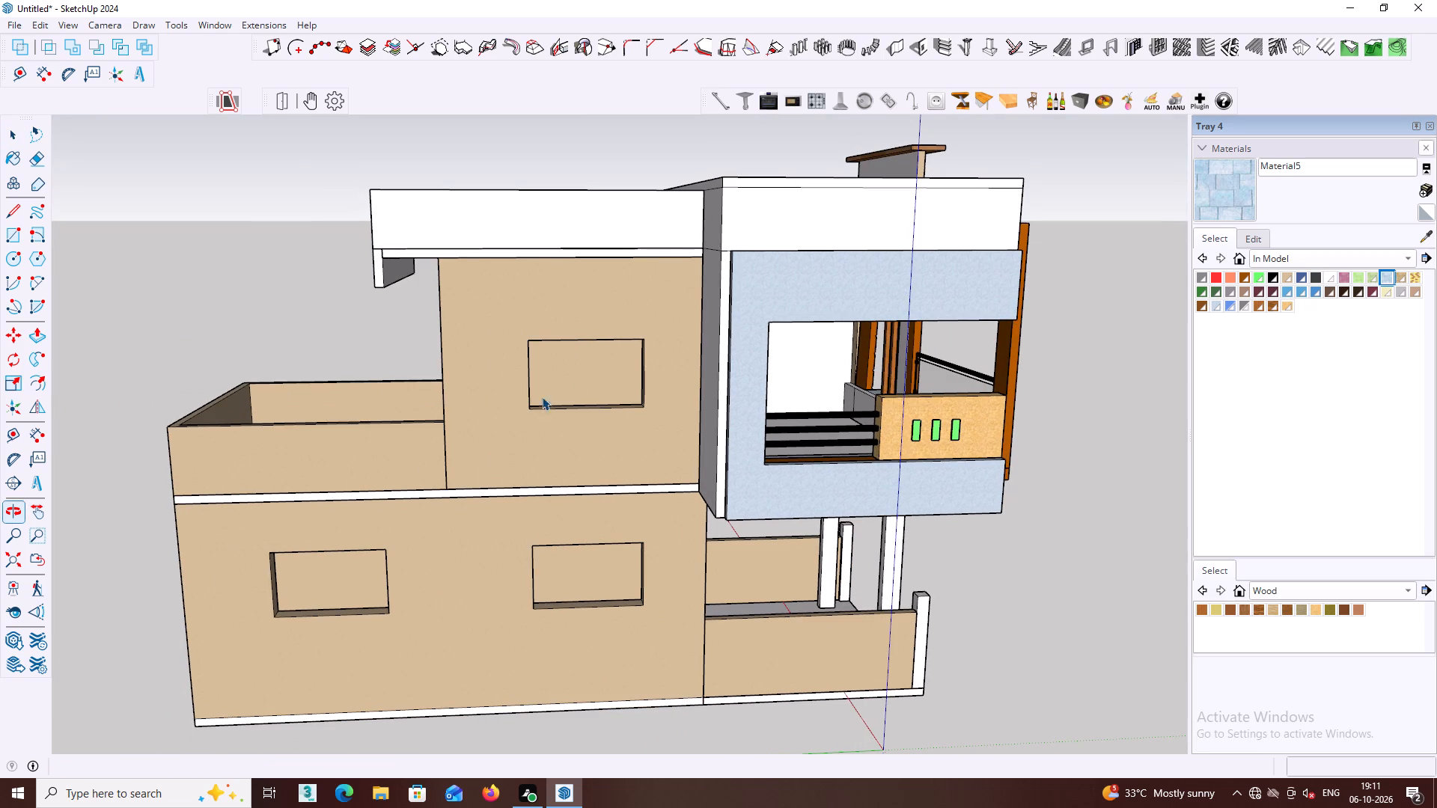
pyautogui.moveTo(561, 420); pyautogui.dragTo(701, 396, button='middle')
pyautogui.scroll(-1, 561, 420)
pyautogui.scroll(3, 574, 391)
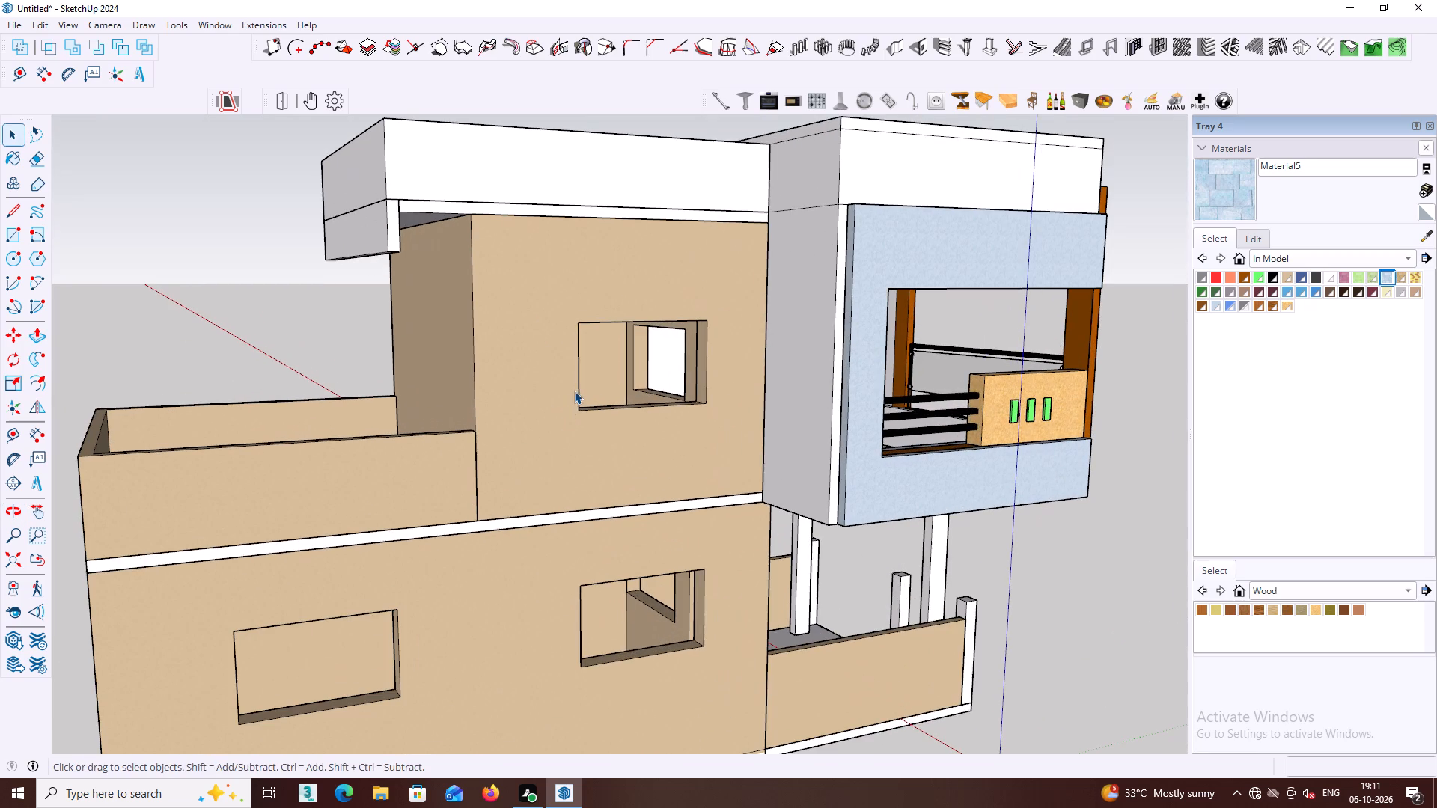
pyautogui.moveTo(367, 622); pyautogui.dragTo(368, 566, button='middle')
pyautogui.keyDown('shift'); pyautogui.moveTo(379, 579); pyautogui.dragTo(513, 472, button='middle'); pyautogui.keyUp('shift')
pyautogui.moveTo(509, 472); pyautogui.dragTo(439, 512, button='middle')
pyautogui.moveTo(429, 524); pyautogui.dragTo(504, 469, button='middle')
pyautogui.moveTo(491, 483); pyautogui.dragTo(489, 540, button='middle')
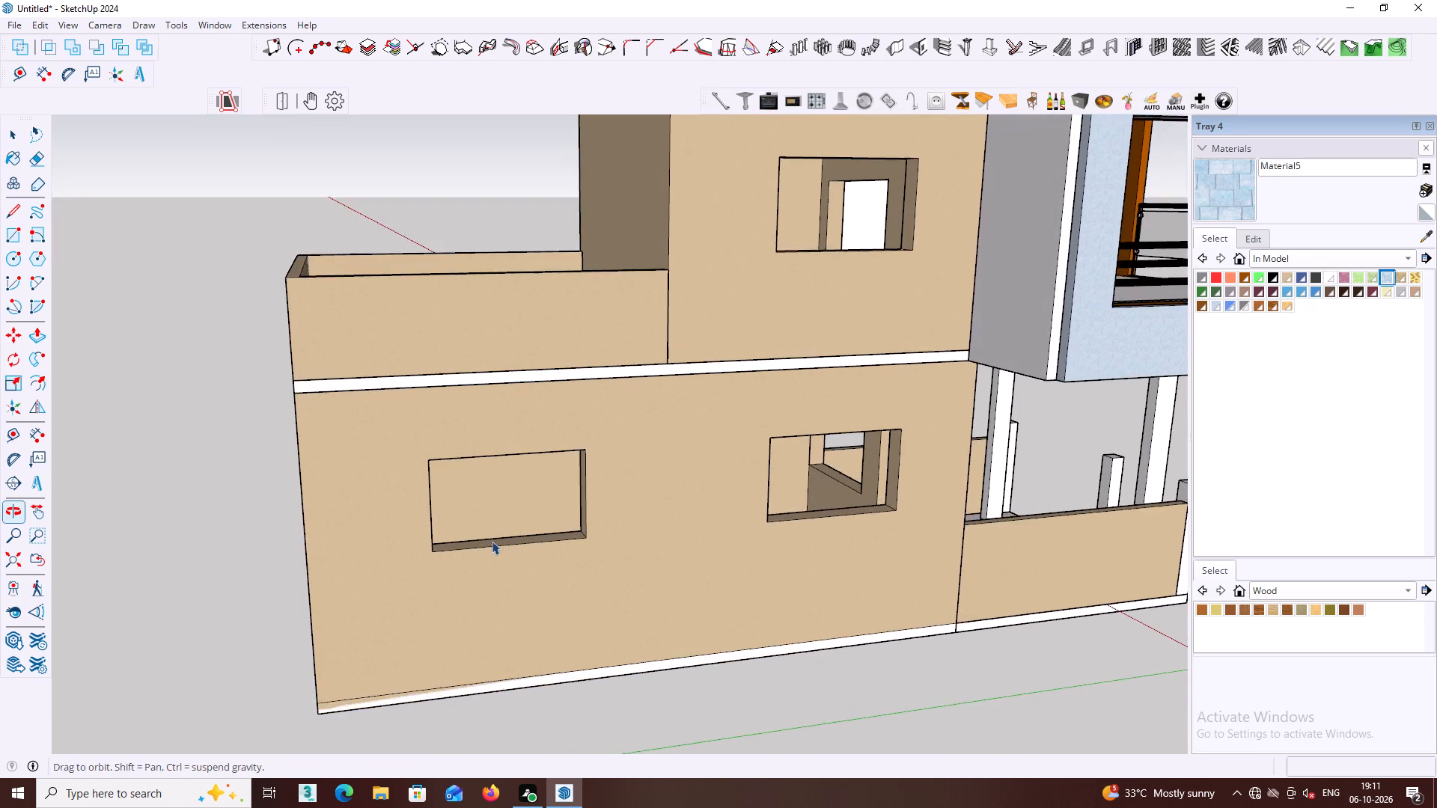
pyautogui.scroll(5, 495, 537)
pyautogui.moveTo(516, 537); pyautogui.dragTo(425, 546, button='middle')
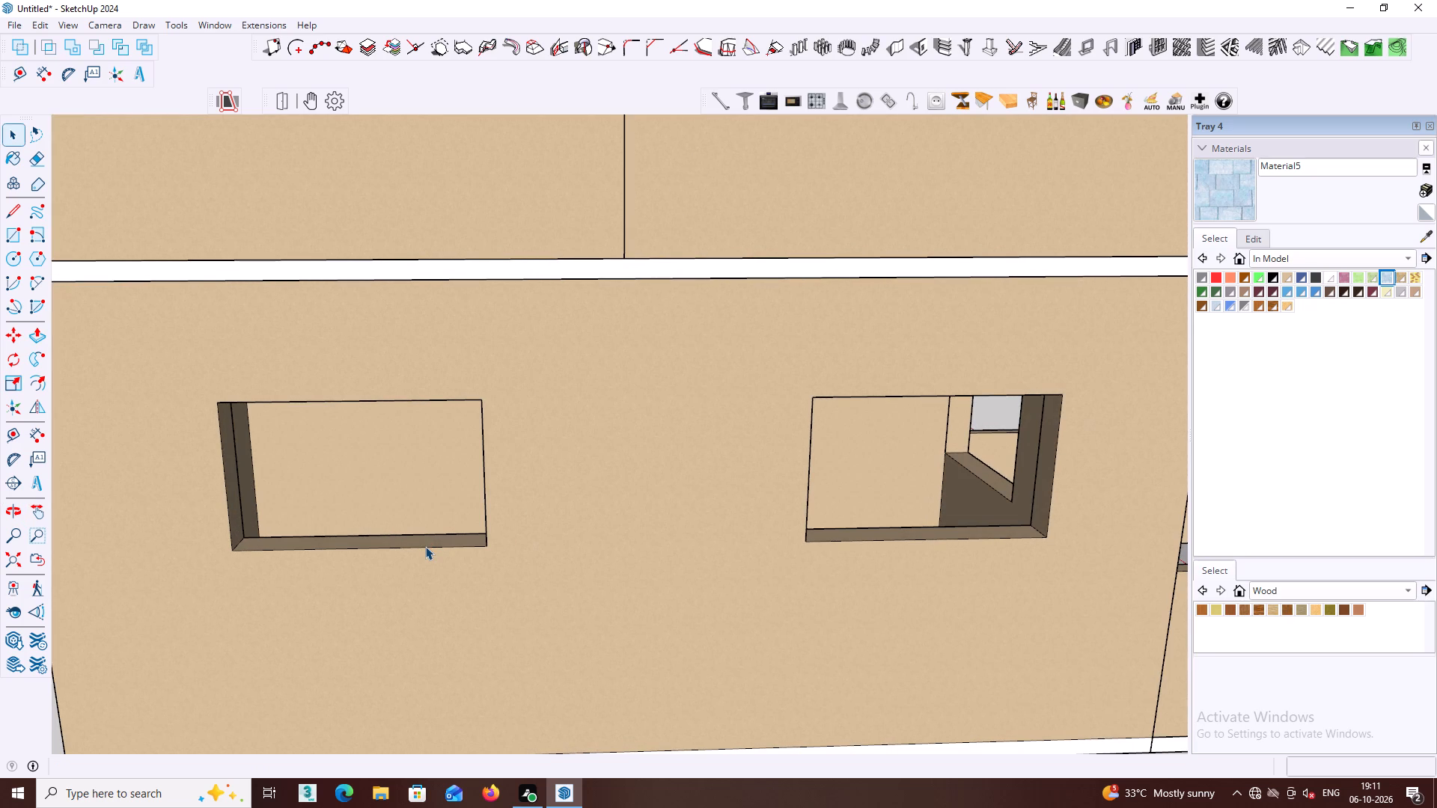
# Draw a 5' by 3' vertical rectangle at mid-depth of the wall, filling the ground-floor side window opening farthest from the porch.
pyautogui.press('r')
pyautogui.keyDown('shift'); pyautogui.moveTo(378, 536); pyautogui.dragTo(597, 526, button='middle'); pyautogui.keyUp('shift')
pyautogui.moveTo(559, 453); pyautogui.dragTo(544, 348, button='middle')
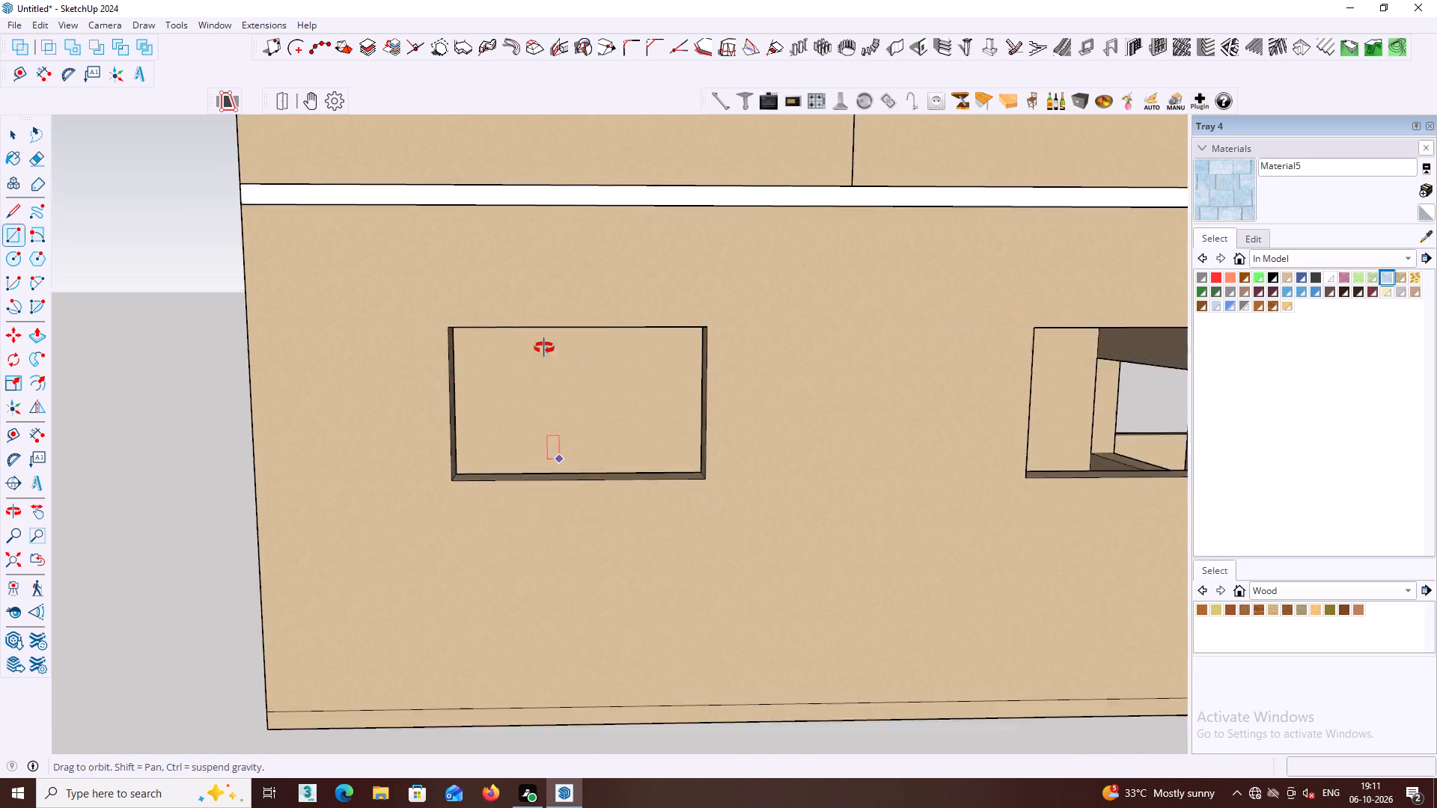
pyautogui.moveTo(544, 348); pyautogui.dragTo(513, 256, button='middle')
pyautogui.moveTo(461, 254); pyautogui.dragTo(522, 406, button='middle')
pyautogui.moveTo(515, 392); pyautogui.dragTo(459, 349, button='middle')
pyautogui.scroll(4, 467, 358)
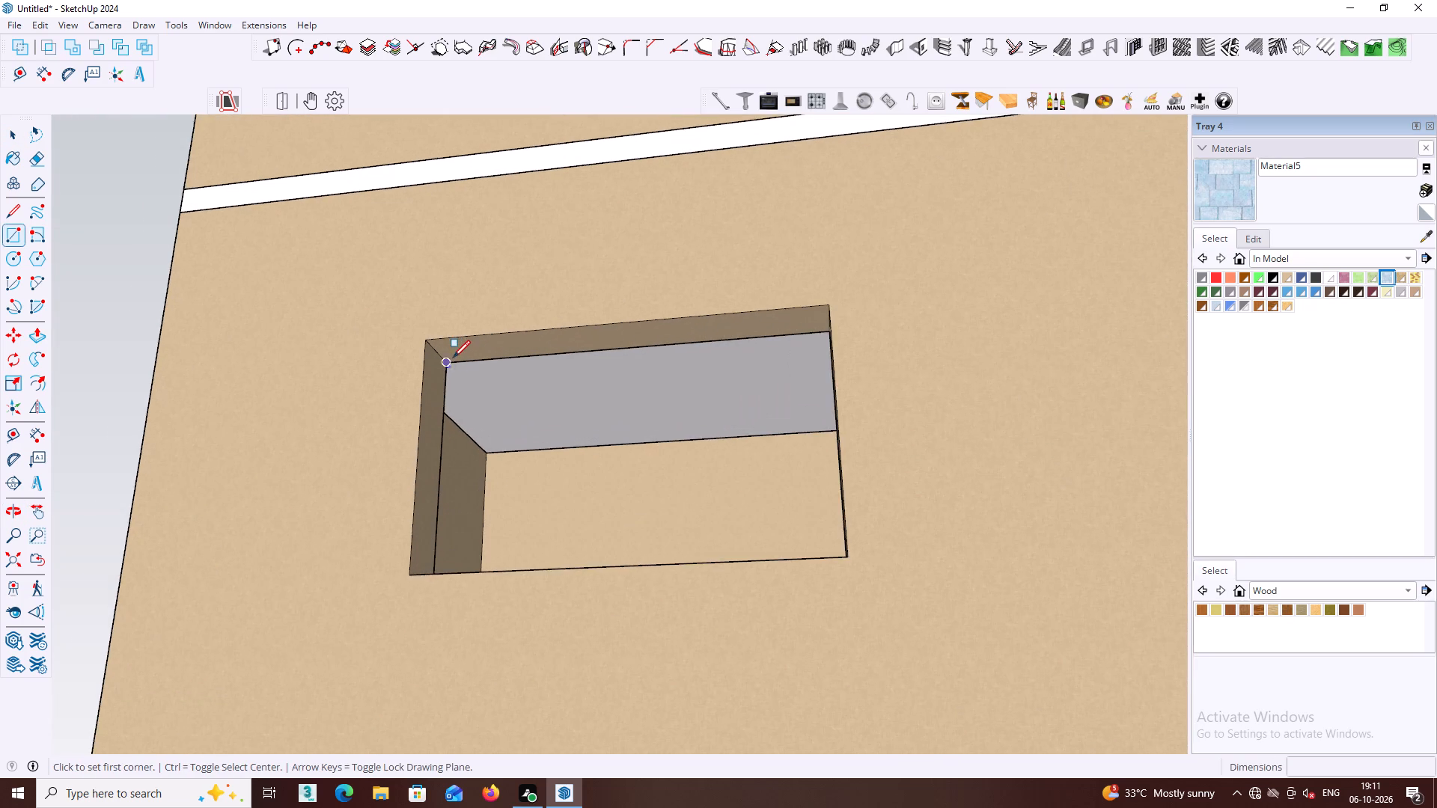
pyautogui.scroll(2, 453, 358)
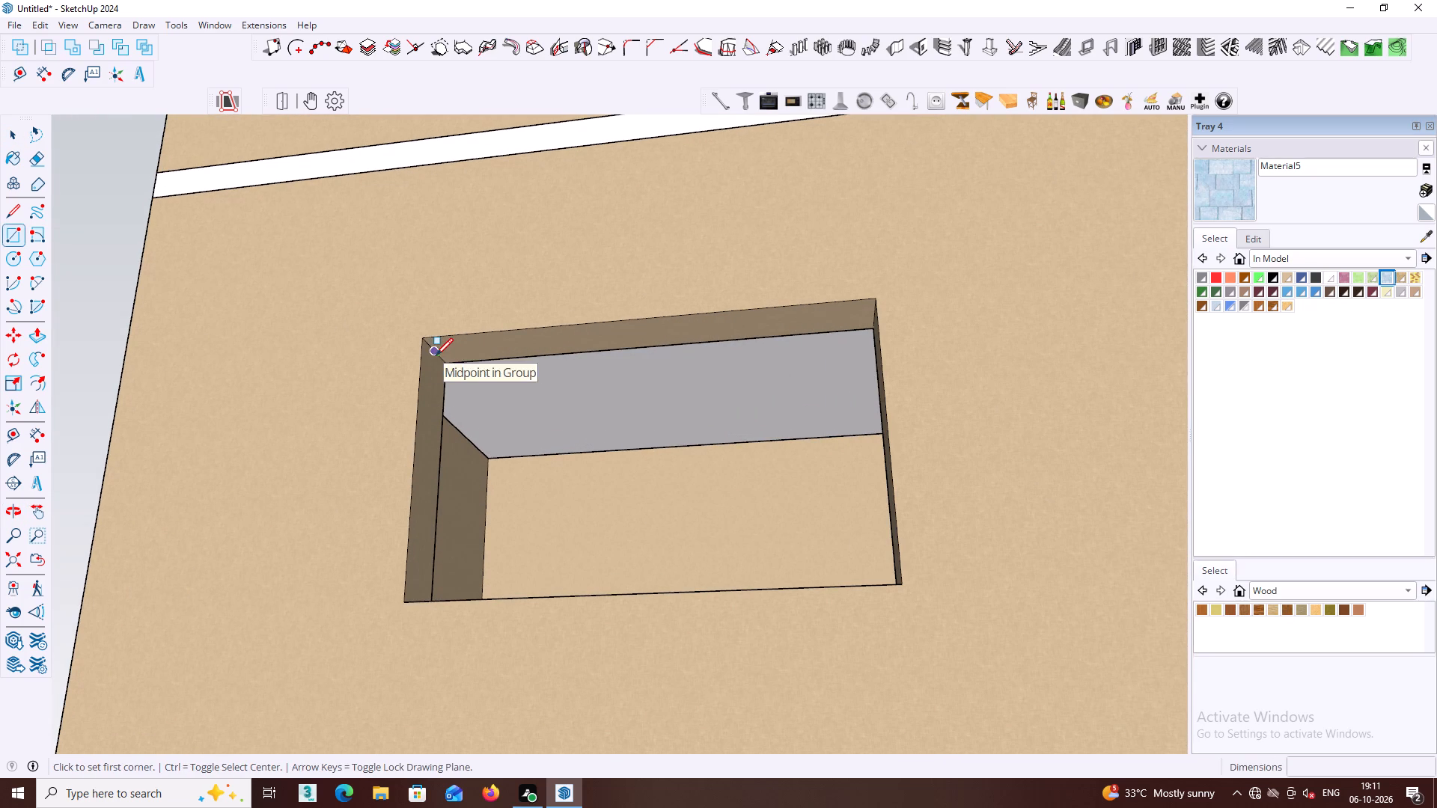
pyautogui.click(436, 355)
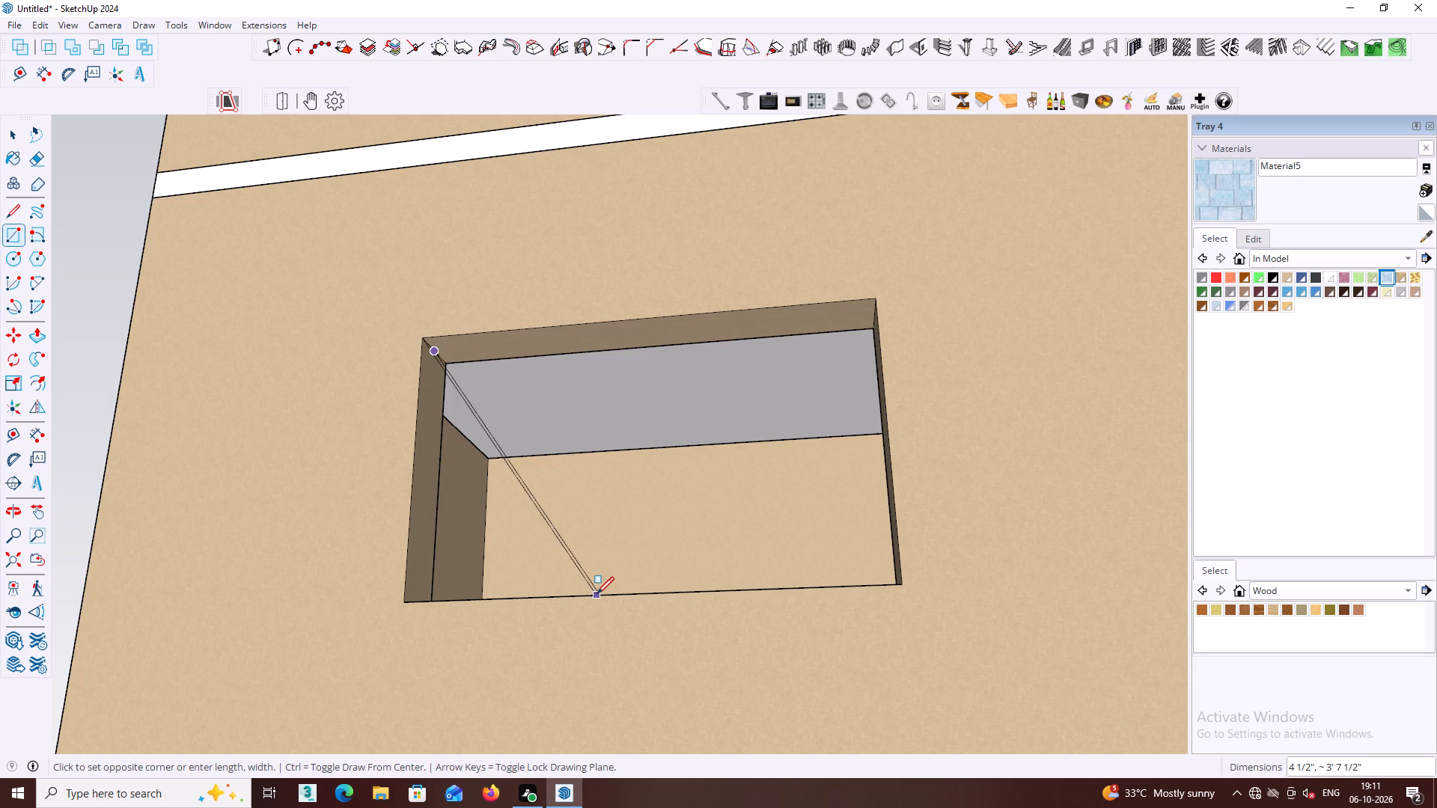
pyautogui.press('Left')
pyautogui.scroll(-3, 640, 592)
pyautogui.moveTo(616, 556); pyautogui.dragTo(595, 585, button='middle')
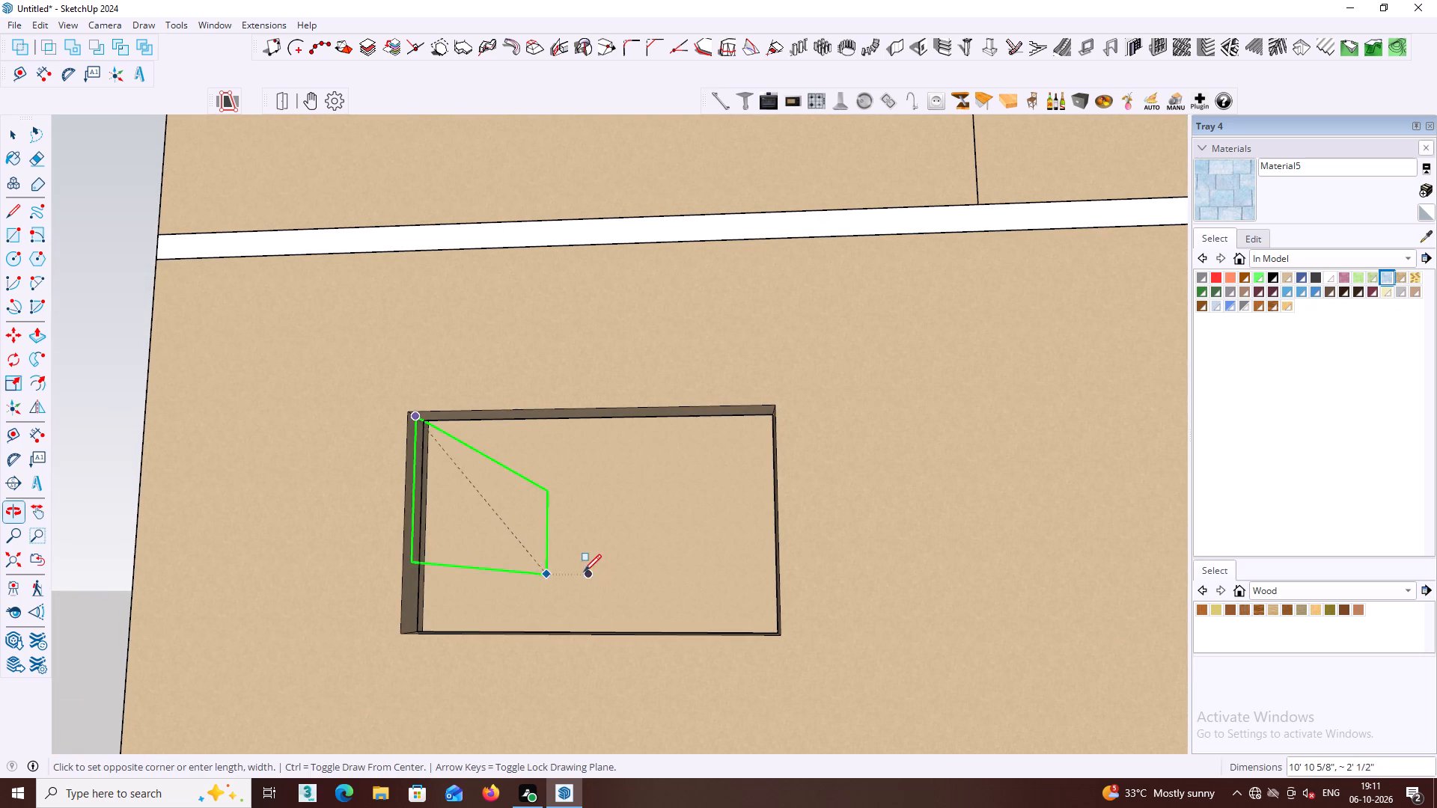
pyautogui.press('Right')
pyautogui.moveTo(669, 610); pyautogui.dragTo(581, 560, button='middle')
pyautogui.scroll(2, 581, 554)
pyautogui.moveTo(586, 564); pyautogui.dragTo(715, 571, button='middle')
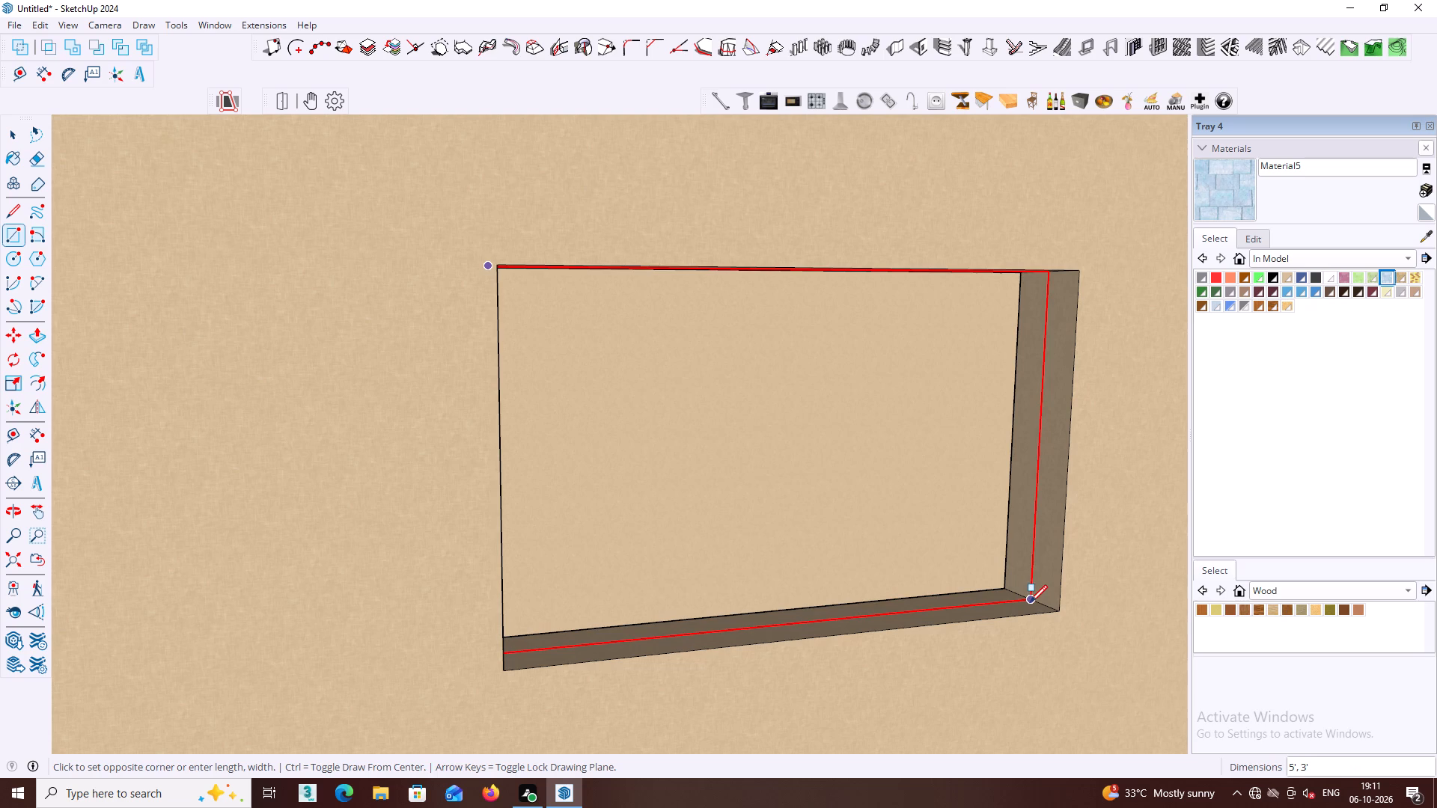
pyautogui.click(1030, 602)
pyautogui.press('space')
# Create a recessed/extruded-edge window frame from the white rectangle in the far side opening, with frame width 2" and recess width 1".
pyautogui.scroll(-4, 992, 619)
pyautogui.moveTo(946, 560); pyautogui.dragTo(653, 415, button='middle')
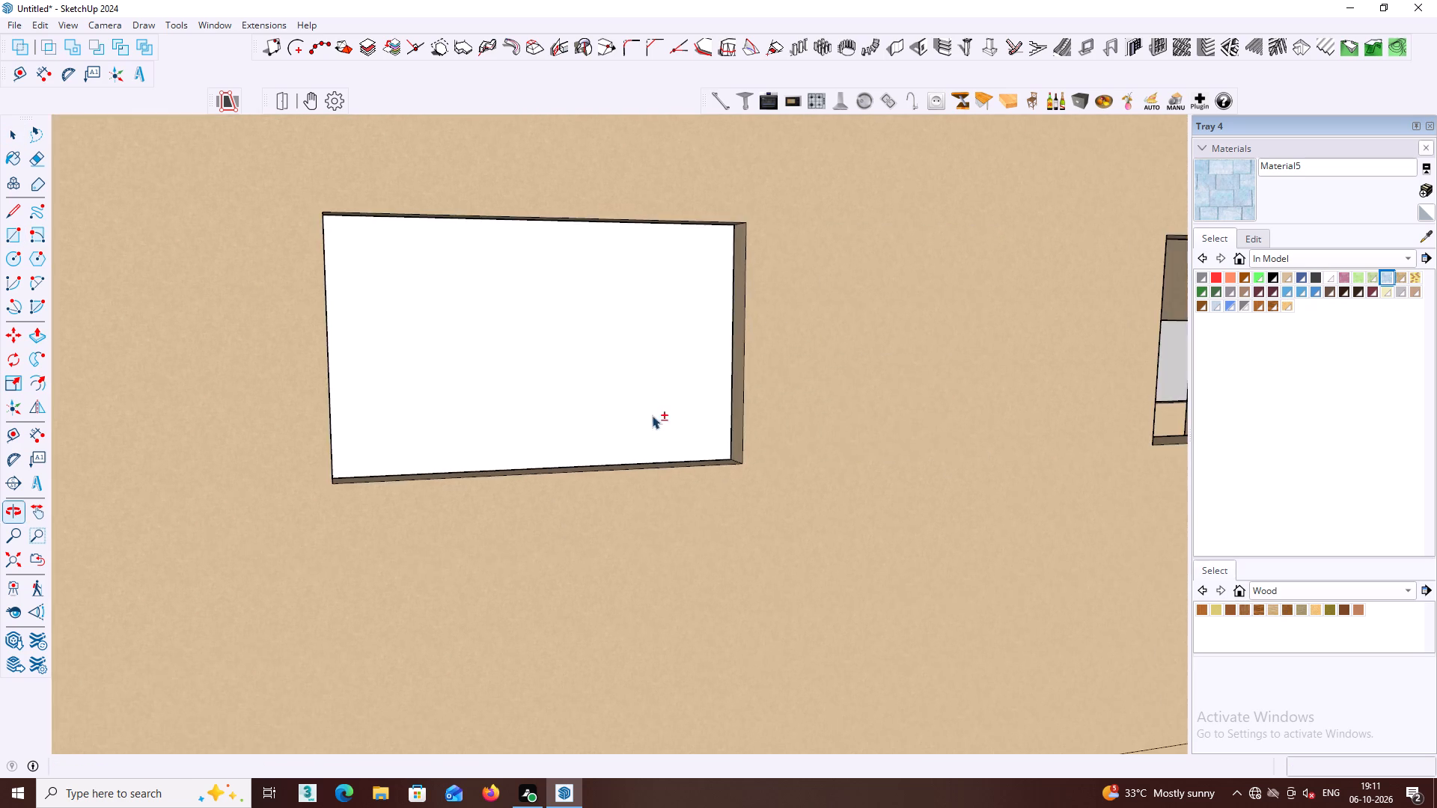
pyautogui.moveTo(650, 414); pyautogui.dragTo(659, 441, button='middle')
pyautogui.scroll(-9, 650, 414)
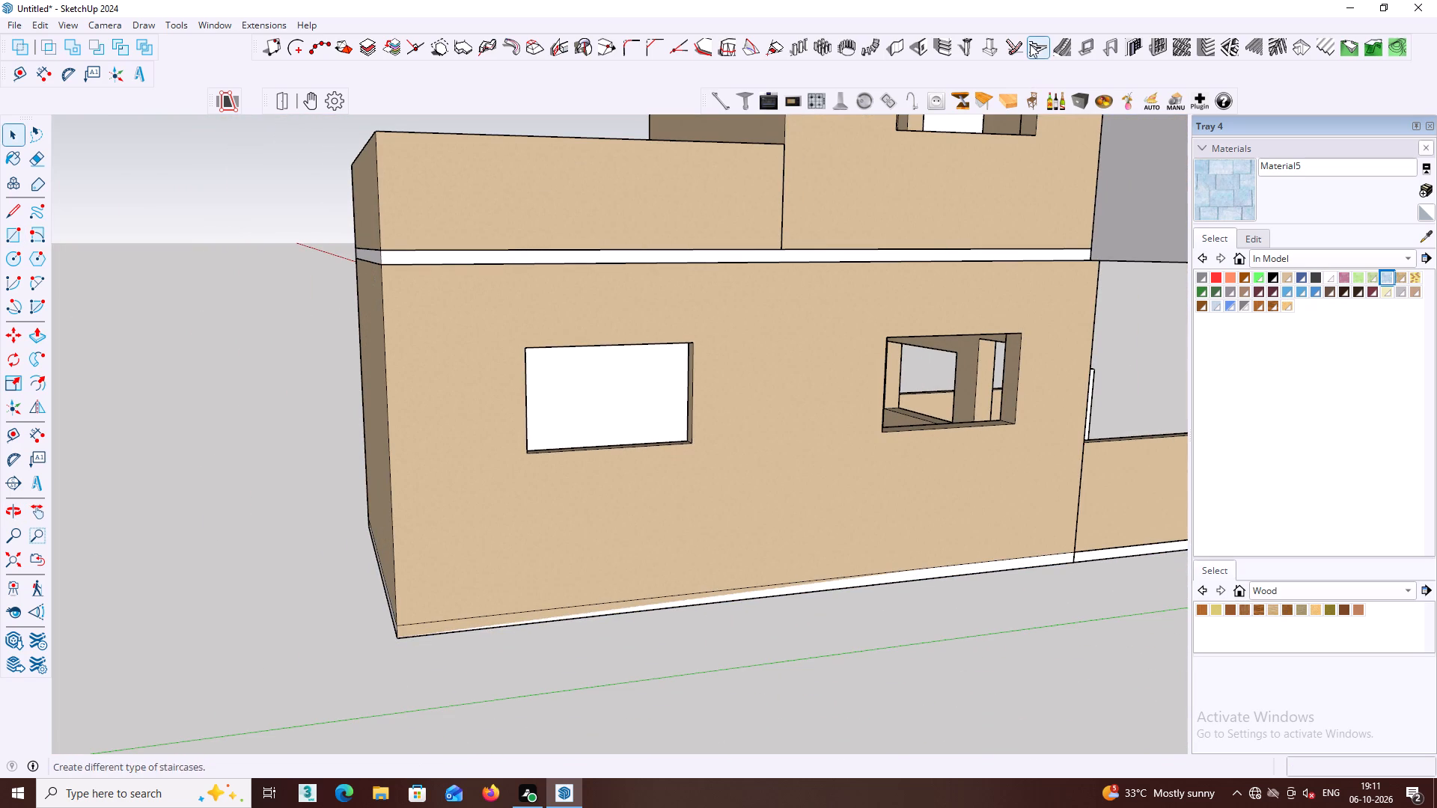
pyautogui.click(1094, 46)
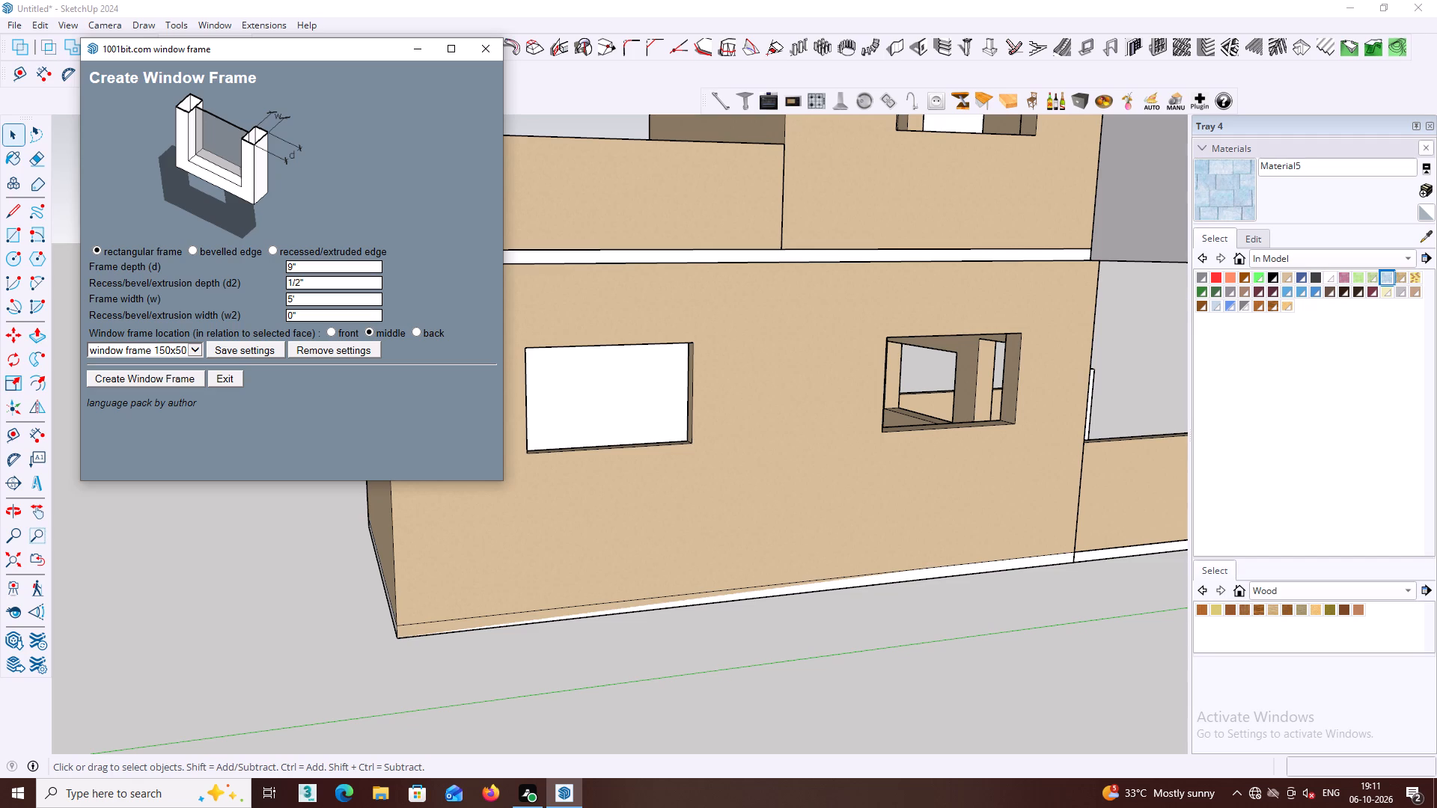
pyautogui.click(271, 251)
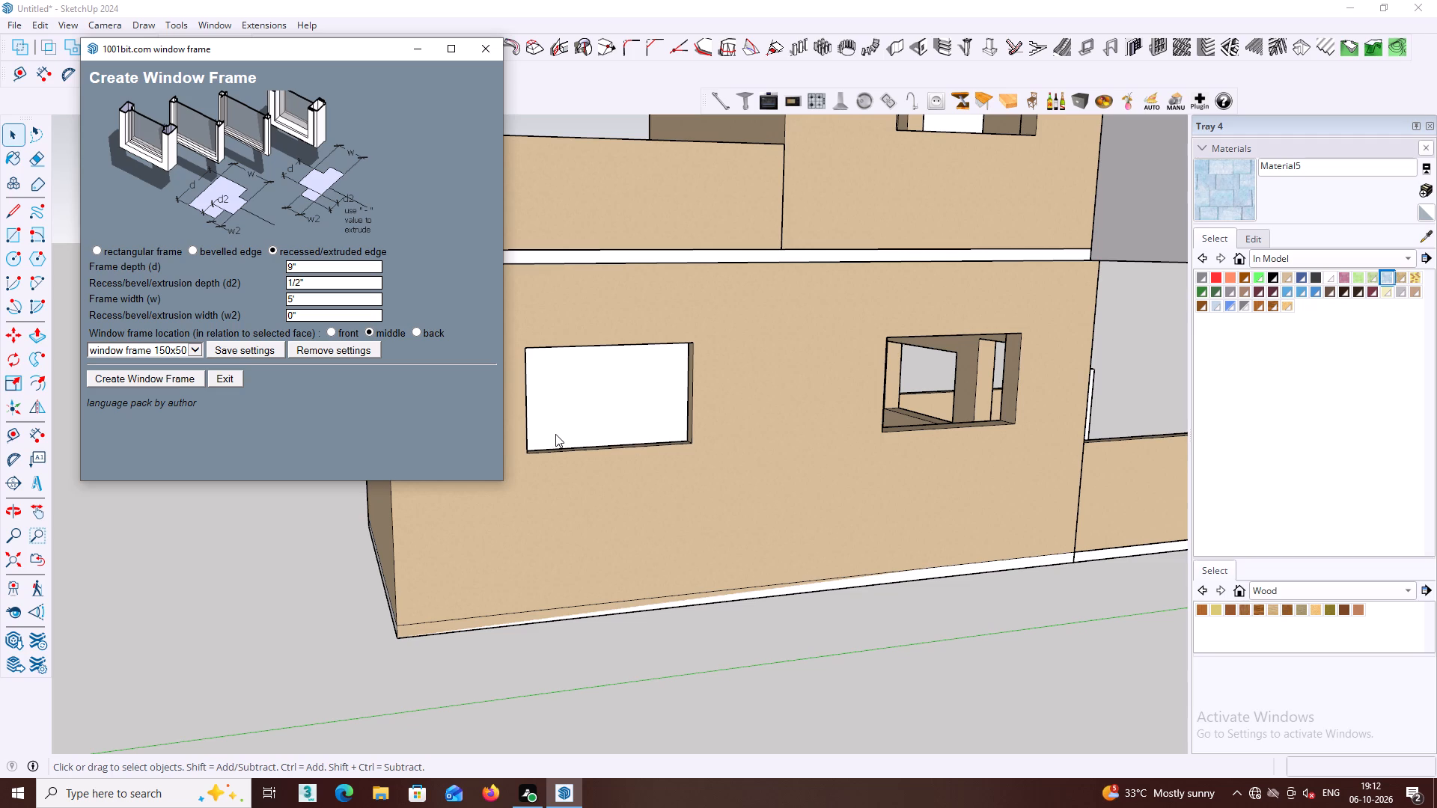
pyautogui.scroll(2, 280, 298)
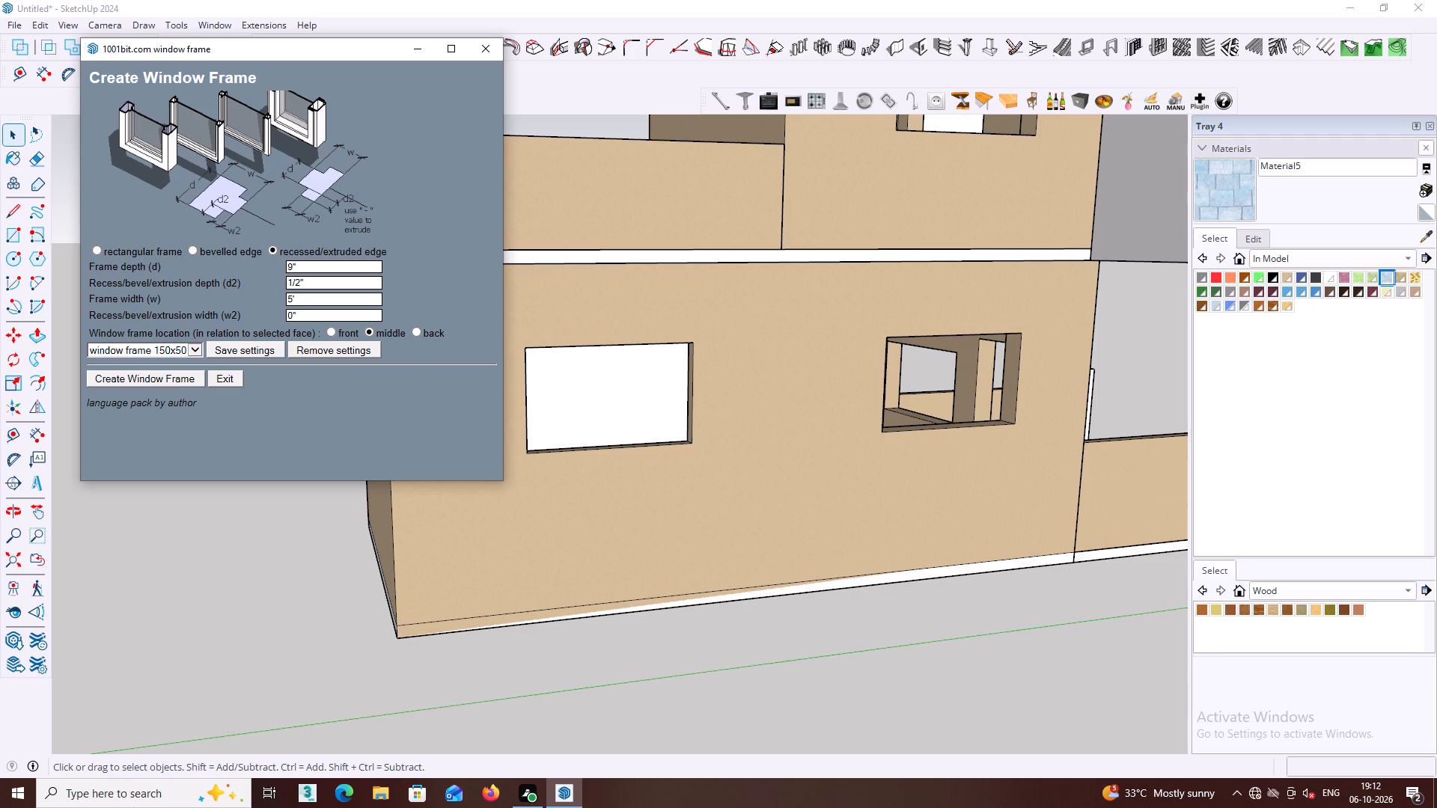
pyautogui.click(296, 301)
pyautogui.press('BackSpace')
pyautogui.press('5')
pyautogui.press('BackSpace')
pyautogui.press('2')
pyautogui.hotkey('shift', '"')
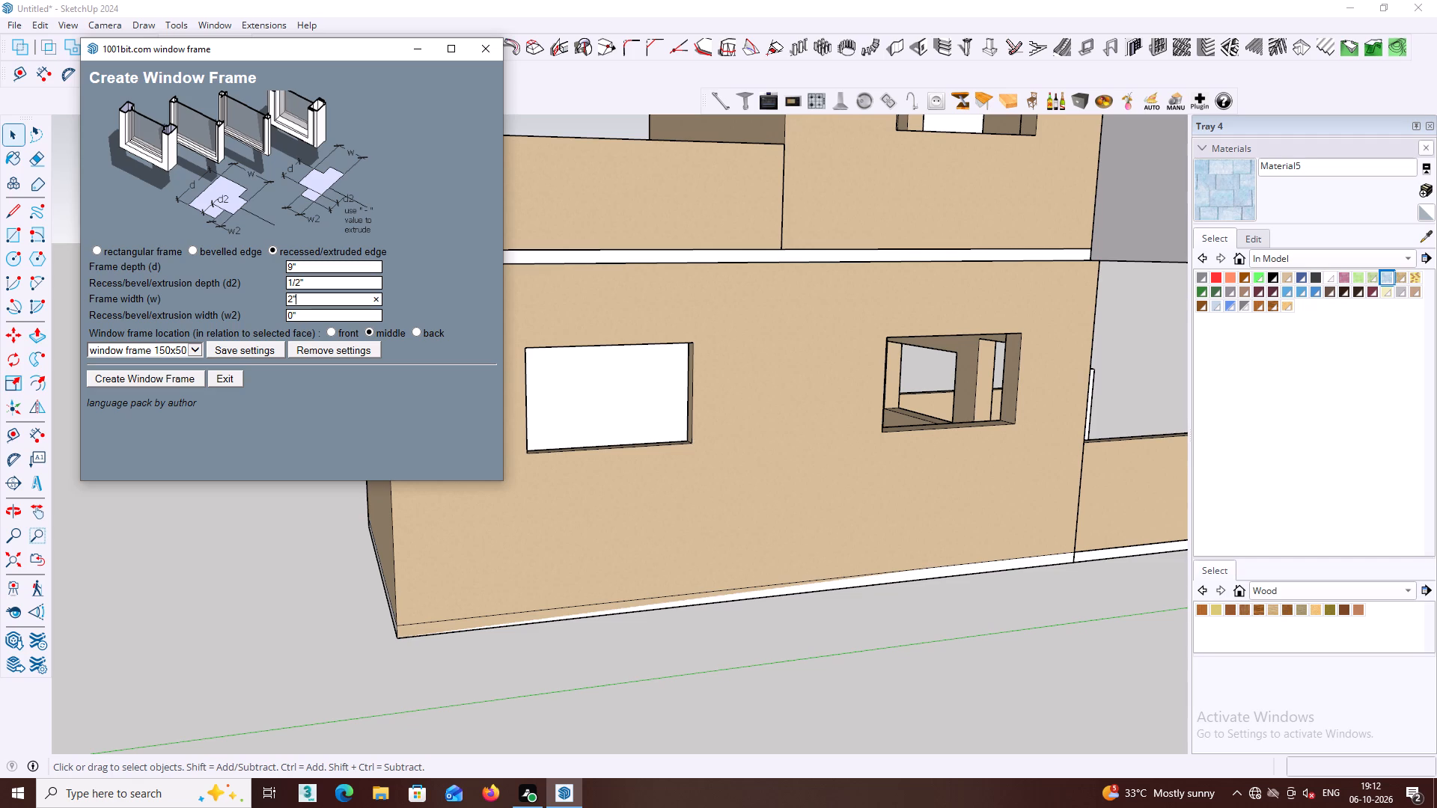
pyautogui.click(298, 316)
pyautogui.press('BackSpace')
pyautogui.press('1')
pyautogui.hotkey('shift', '"')
pyautogui.click(163, 381)
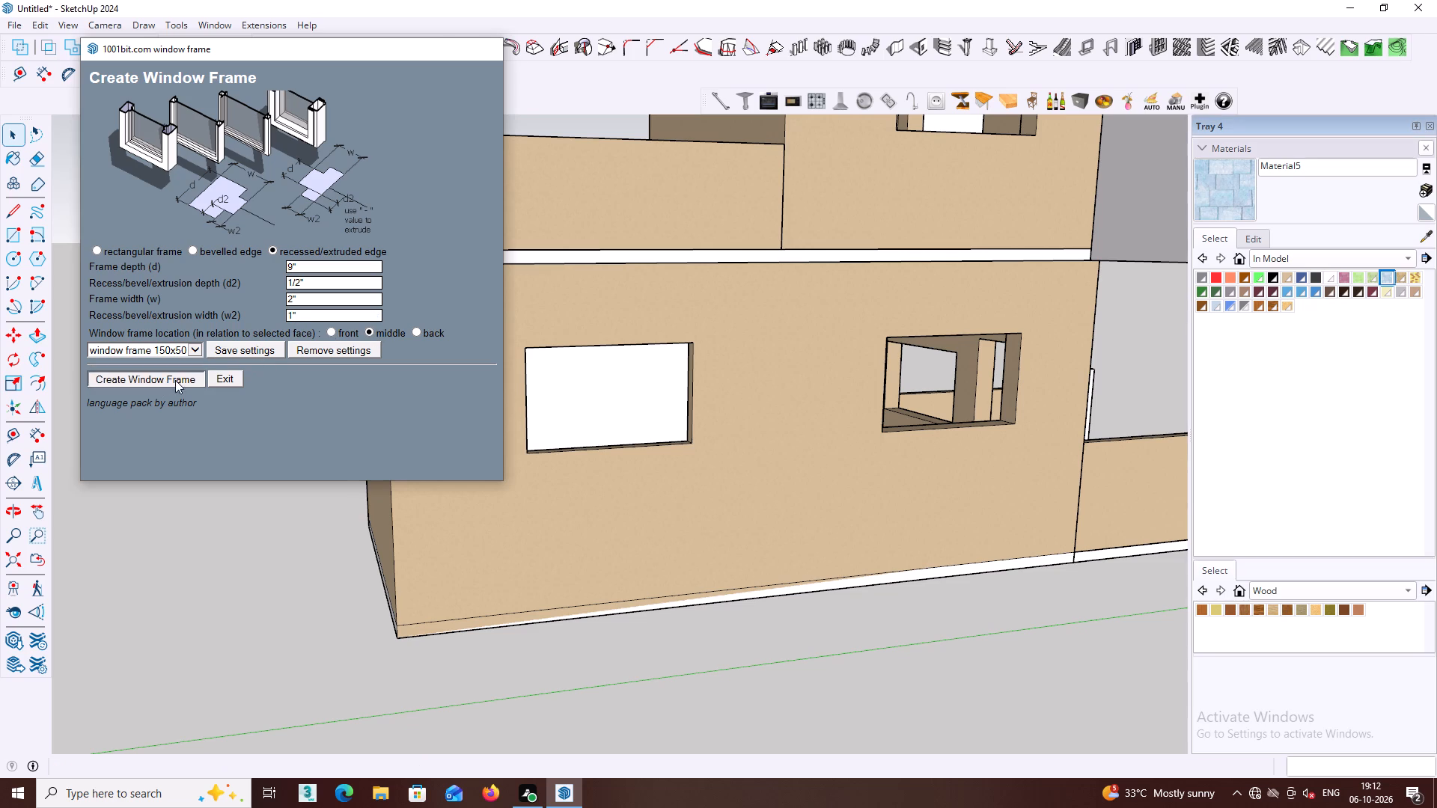
# Inside the new window frame group, delete the white face filling the frame and close the group.
pyautogui.moveTo(612, 480); pyautogui.dragTo(563, 552, button='middle')
pyautogui.scroll(1, 558, 497)
pyautogui.click(555, 486)
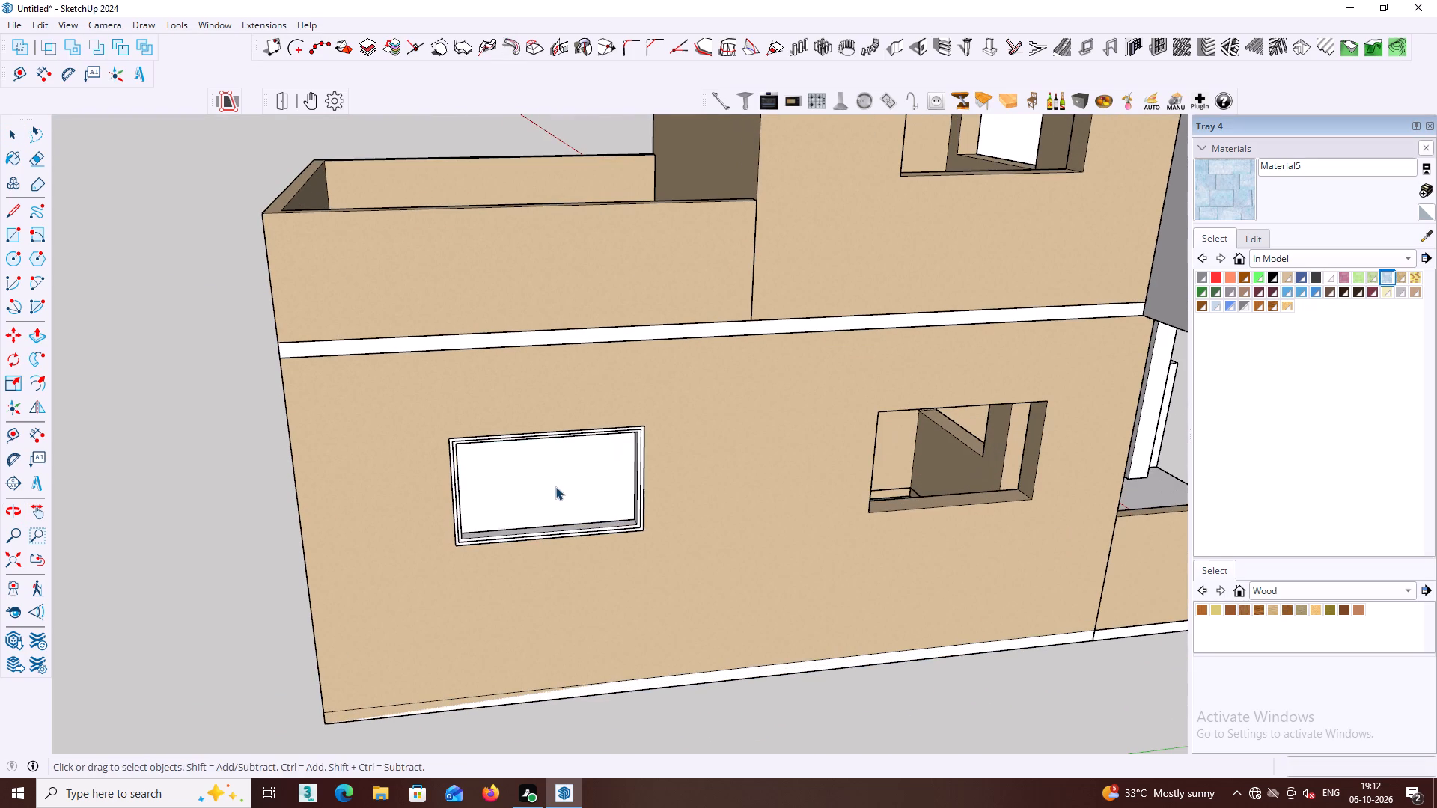
pyautogui.moveTo(556, 486); pyautogui.dragTo(597, 367, button='middle')
pyautogui.scroll(4, 641, 361)
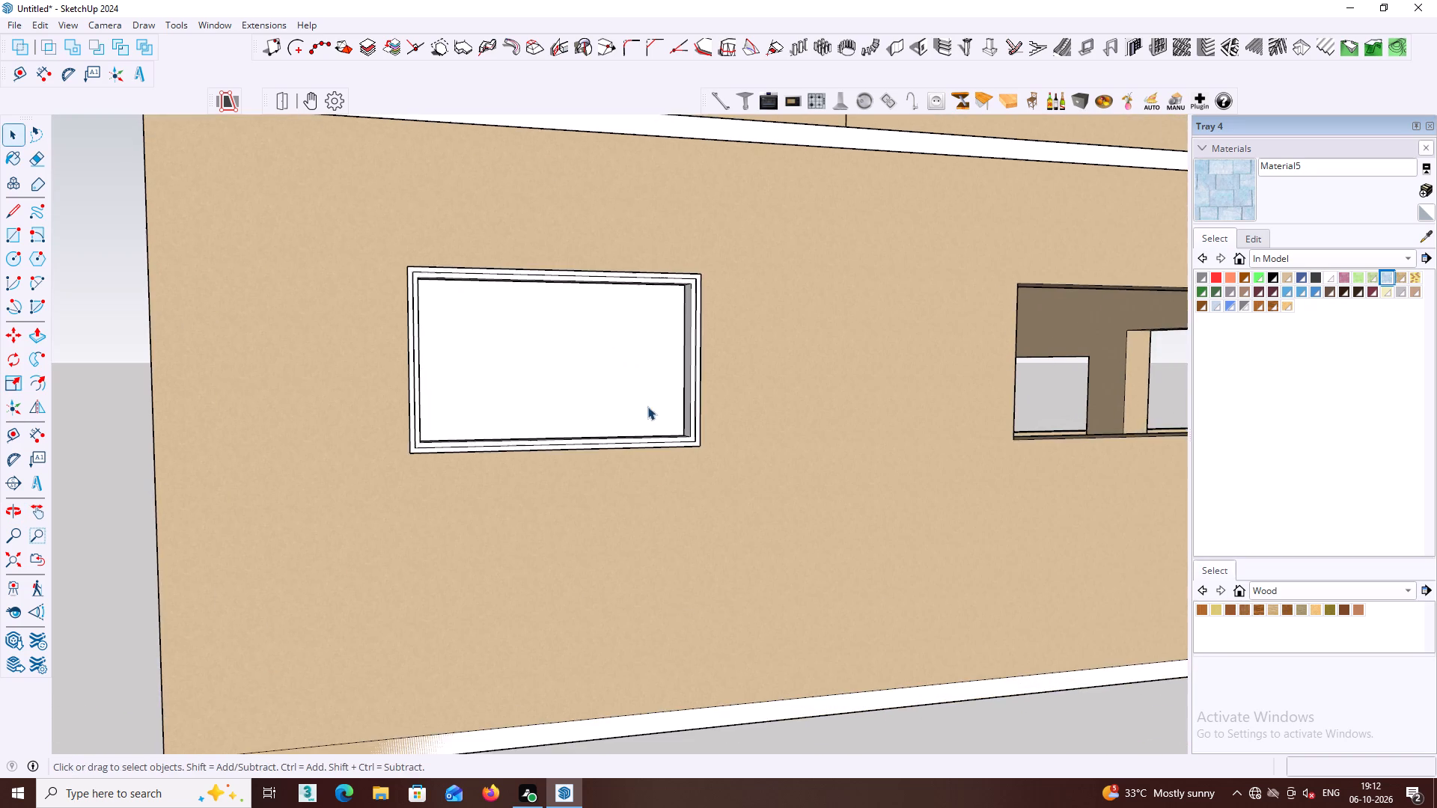
pyautogui.moveTo(623, 441); pyautogui.dragTo(614, 498, button='middle')
pyautogui.scroll(1, 624, 481)
pyautogui.click(614, 450)
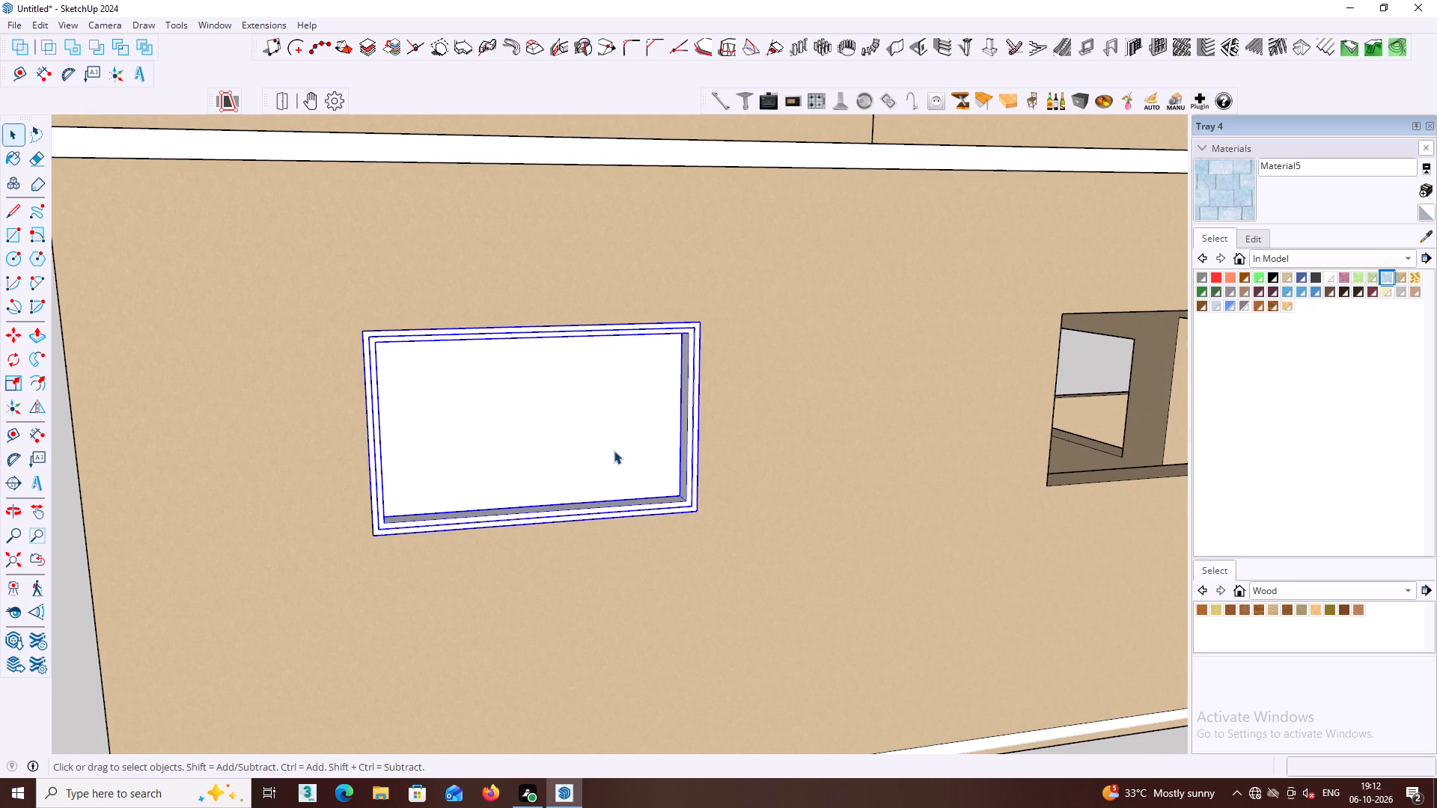
pyautogui.doubleClick(614, 450)
pyautogui.click(608, 451)
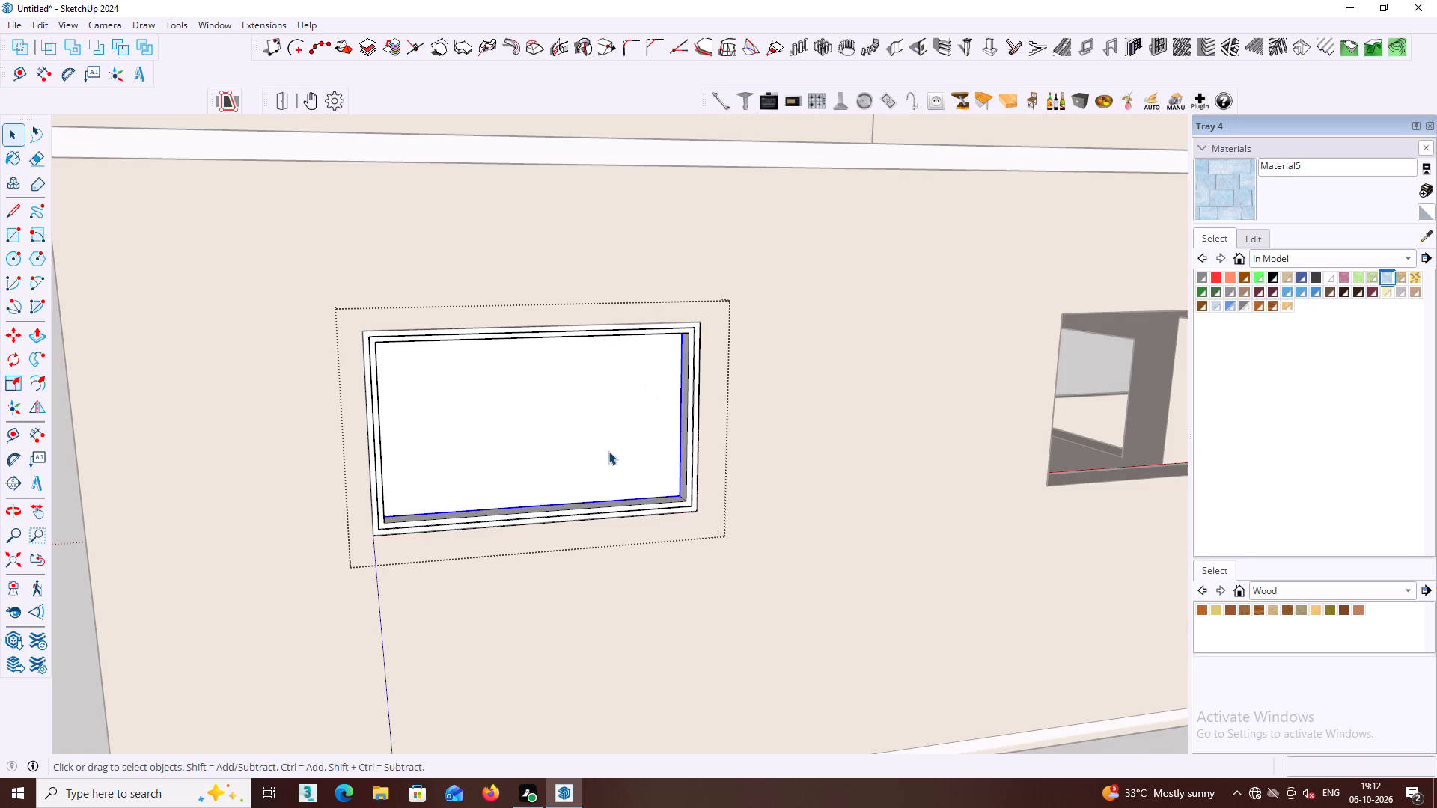
pyautogui.press('Delete')
pyautogui.scroll(-3, 609, 453)
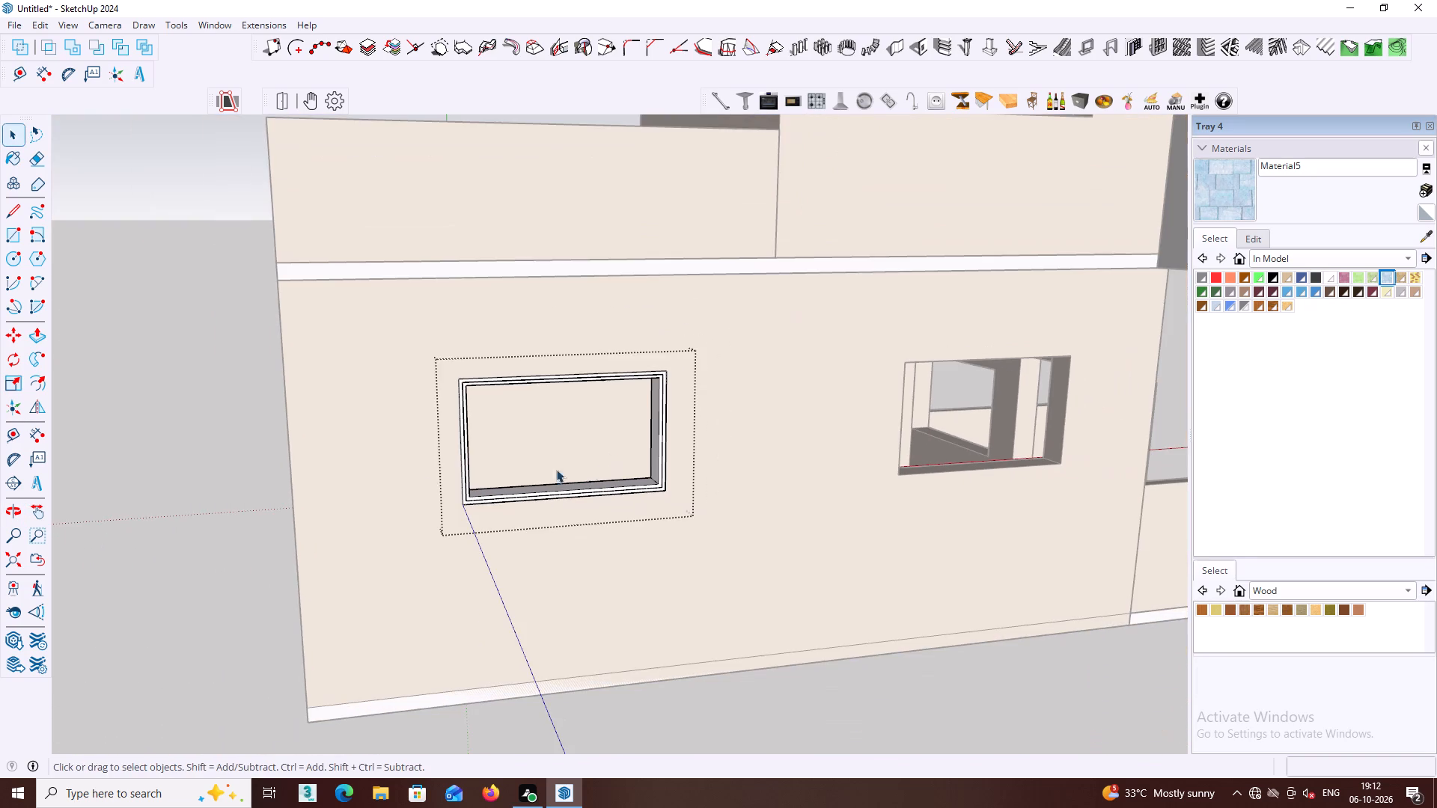
pyautogui.click(219, 473)
# Examine the framed side window, the neighbouring unframed opening and the porch side from several angles.
pyautogui.moveTo(501, 451); pyautogui.dragTo(541, 334, button='middle')
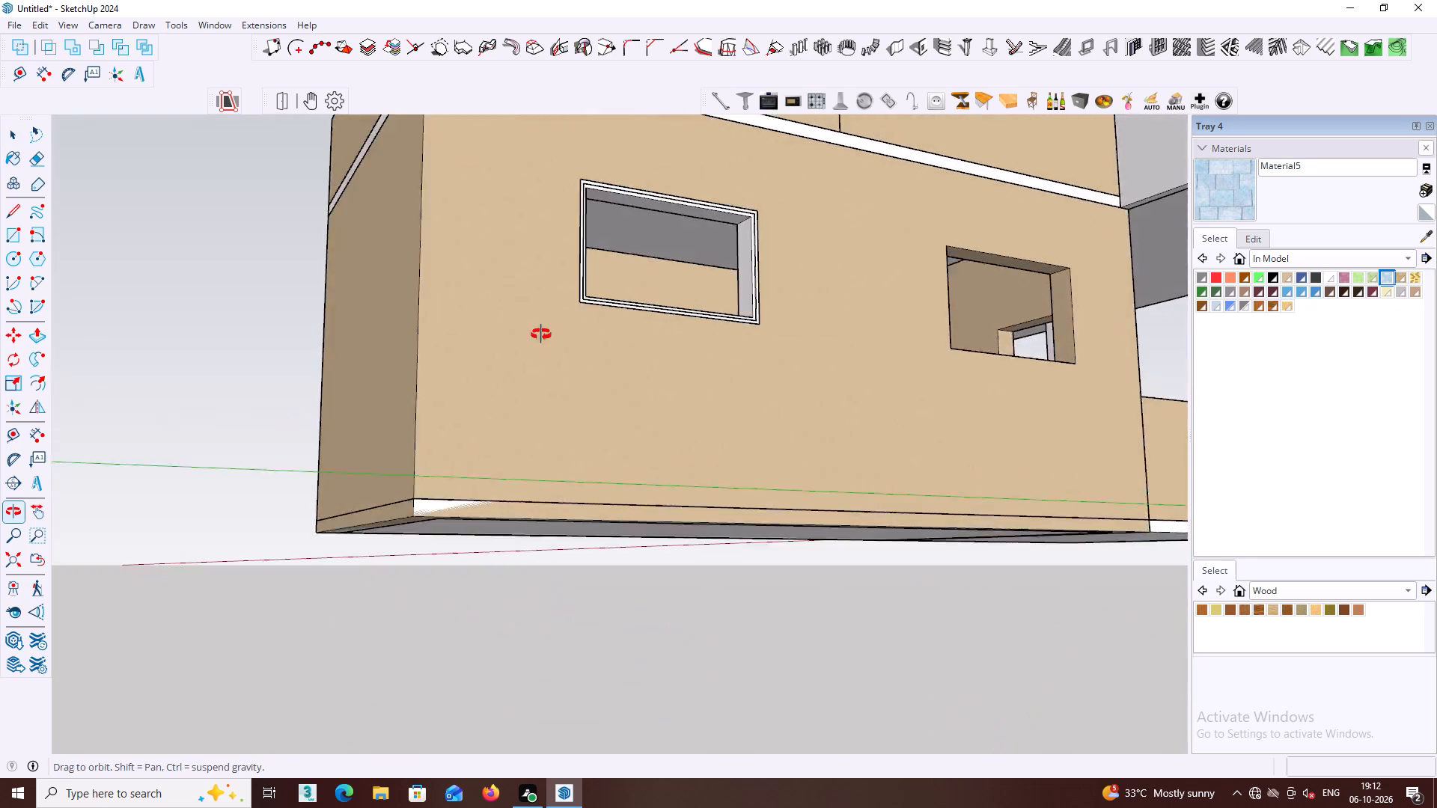
pyautogui.moveTo(541, 334); pyautogui.dragTo(519, 353, button='middle')
pyautogui.scroll(3, 635, 308)
pyautogui.moveTo(665, 275); pyautogui.dragTo(808, 224, button='middle')
pyautogui.keyDown('shift'); pyautogui.moveTo(808, 224); pyautogui.dragTo(709, 325, button='middle'); pyautogui.keyUp('shift')
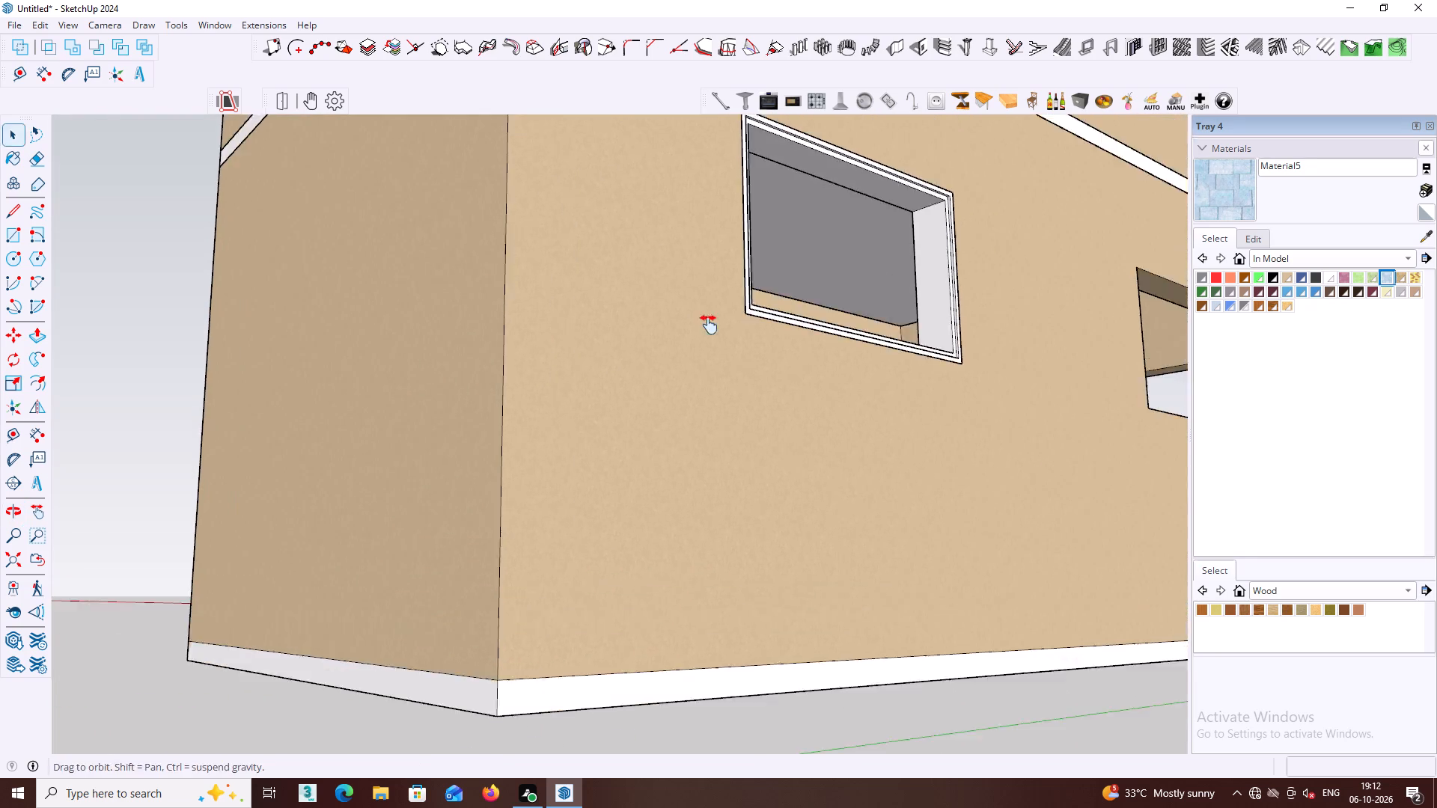
pyautogui.keyDown('shift'); pyautogui.moveTo(709, 325); pyautogui.dragTo(683, 349, button='middle'); pyautogui.keyUp('shift')
pyautogui.moveTo(719, 324); pyautogui.dragTo(658, 278, button='middle')
pyautogui.scroll(6, 813, 320)
pyautogui.moveTo(714, 340); pyautogui.dragTo(723, 331, button='middle')
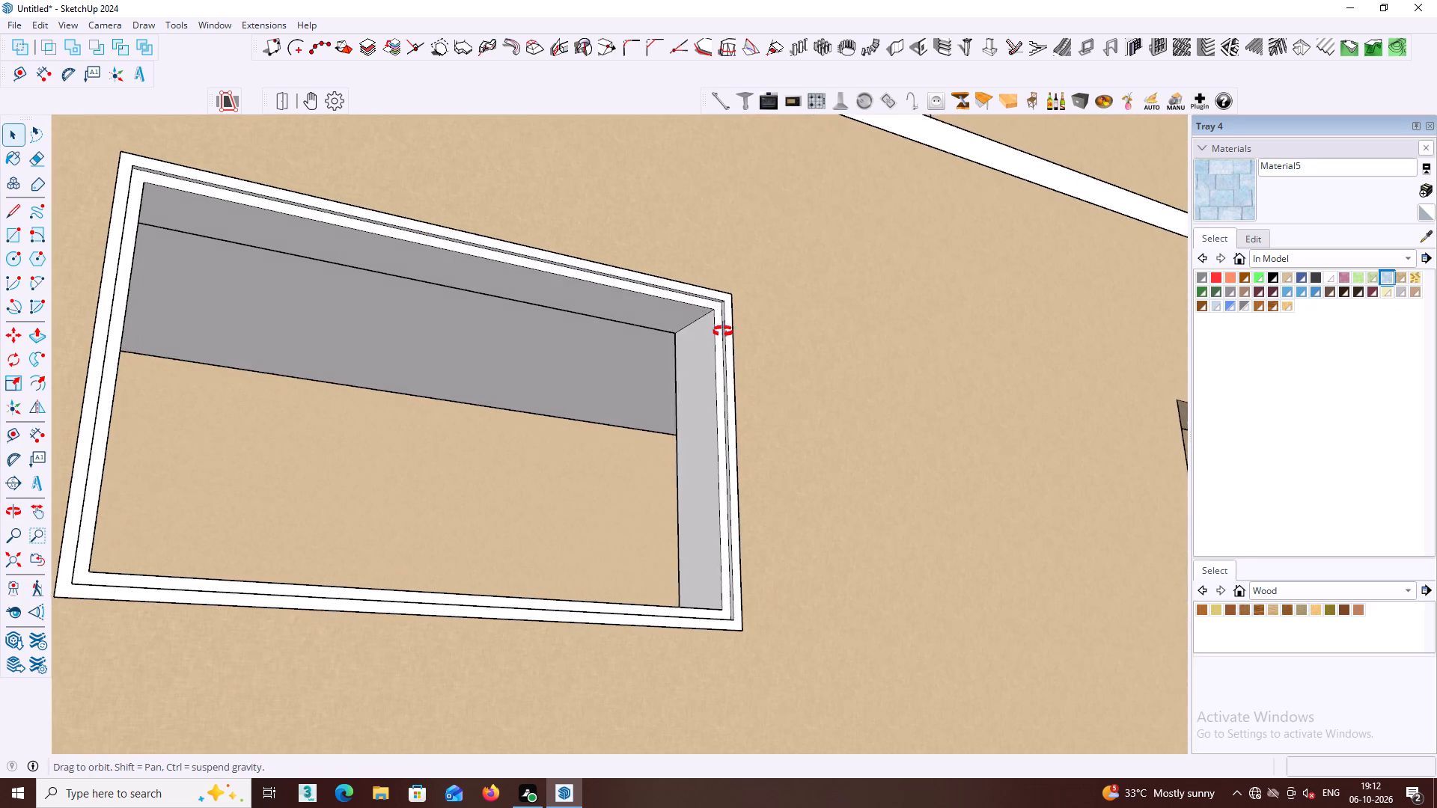
pyautogui.moveTo(723, 331); pyautogui.dragTo(891, 312, button='middle')
pyautogui.scroll(-9, 671, 370)
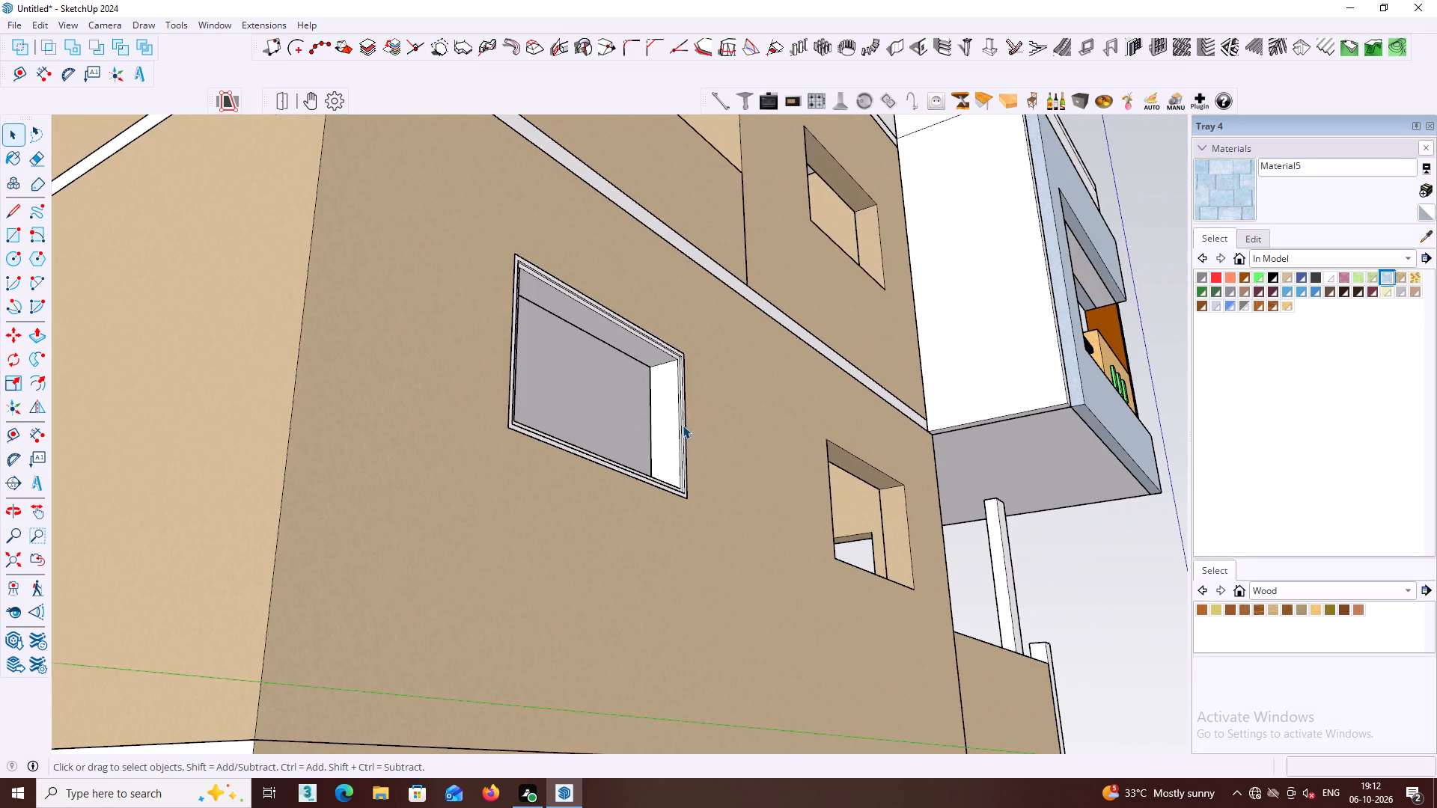
pyautogui.moveTo(681, 430); pyautogui.dragTo(710, 374, button='middle')
pyautogui.moveTo(716, 373); pyautogui.dragTo(622, 479, button='middle')
pyautogui.scroll(-4, 622, 462)
pyautogui.moveTo(744, 424); pyautogui.dragTo(779, 345, button='middle')
pyautogui.moveTo(611, 451); pyautogui.dragTo(577, 438, button='middle')
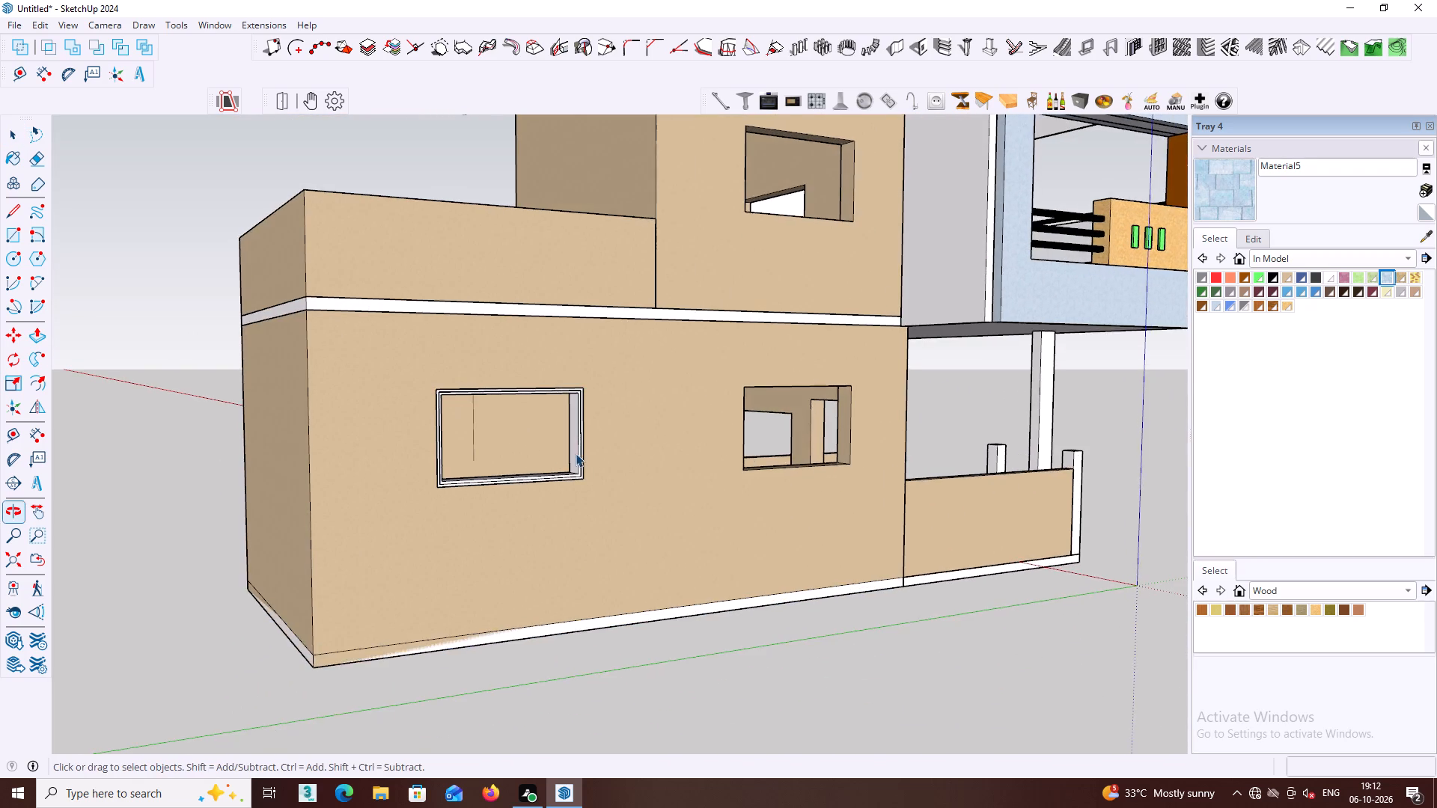
pyautogui.scroll(3, 575, 453)
pyautogui.moveTo(444, 432); pyautogui.dragTo(384, 438, button='middle')
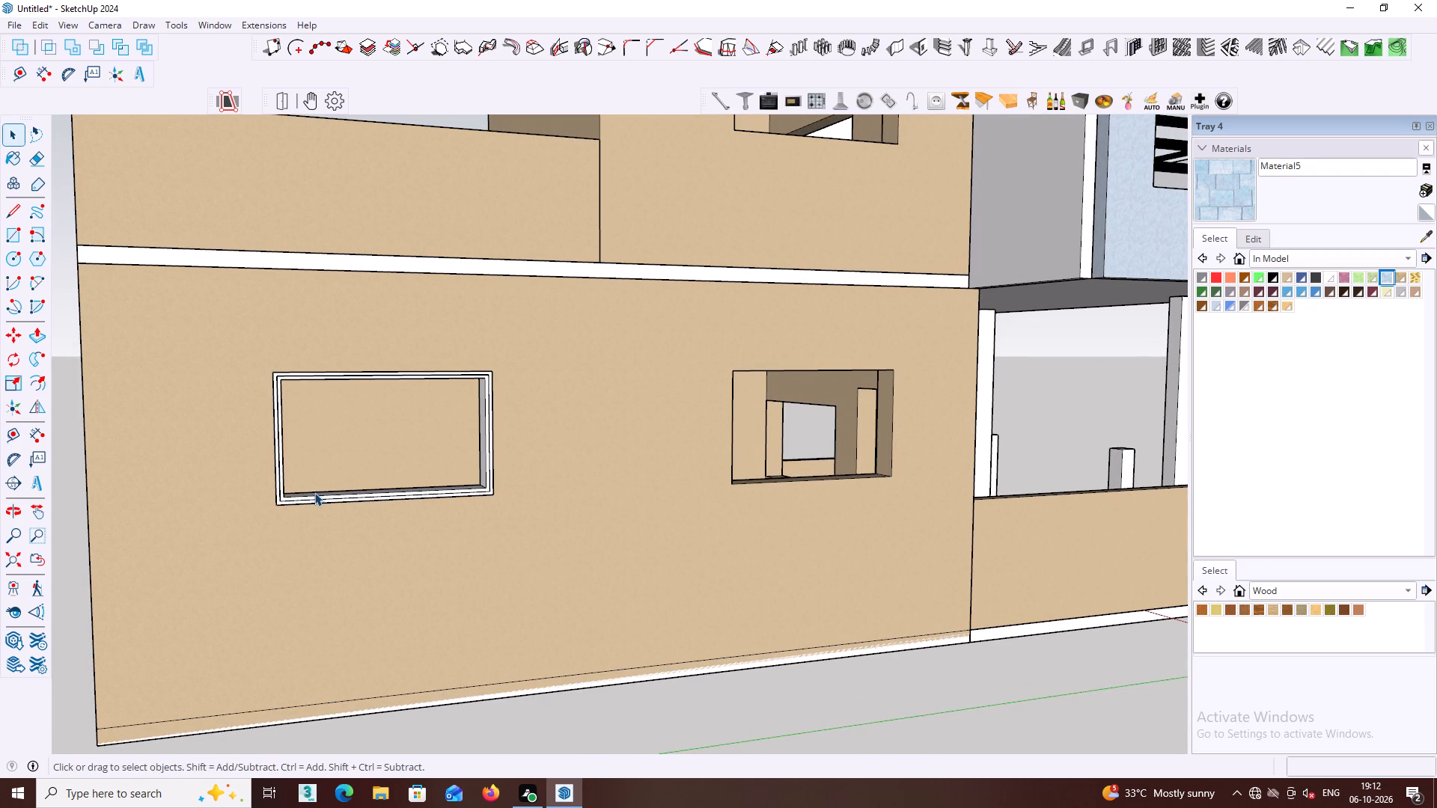
pyautogui.keyDown('shift'); pyautogui.moveTo(498, 423); pyautogui.dragTo(623, 388, button='middle'); pyautogui.keyUp('shift')
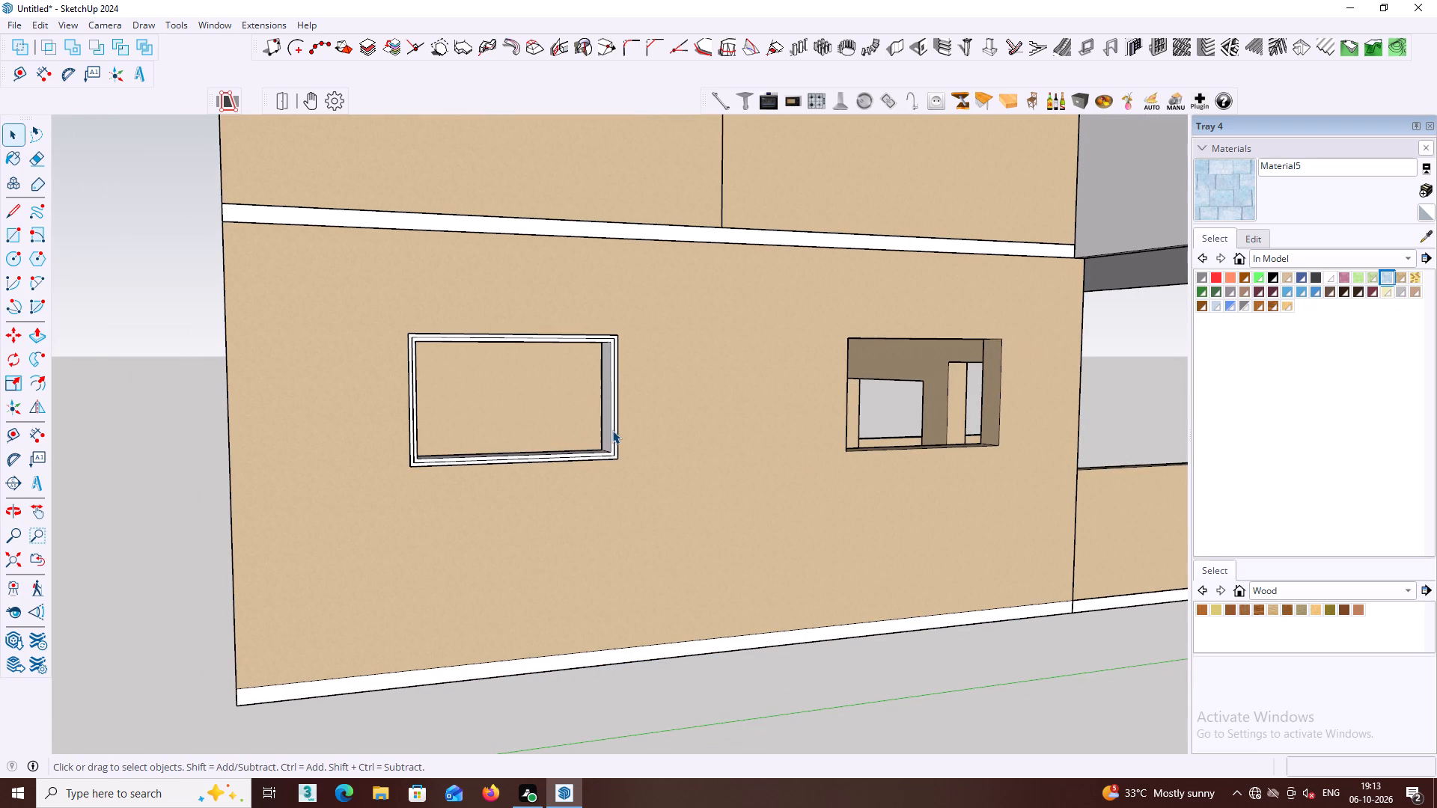
pyautogui.scroll(-5, 612, 430)
pyautogui.moveTo(701, 419); pyautogui.dragTo(455, 443, button='middle')
pyautogui.scroll(1, 649, 414)
pyautogui.moveTo(648, 413); pyautogui.dragTo(599, 409, button='middle')
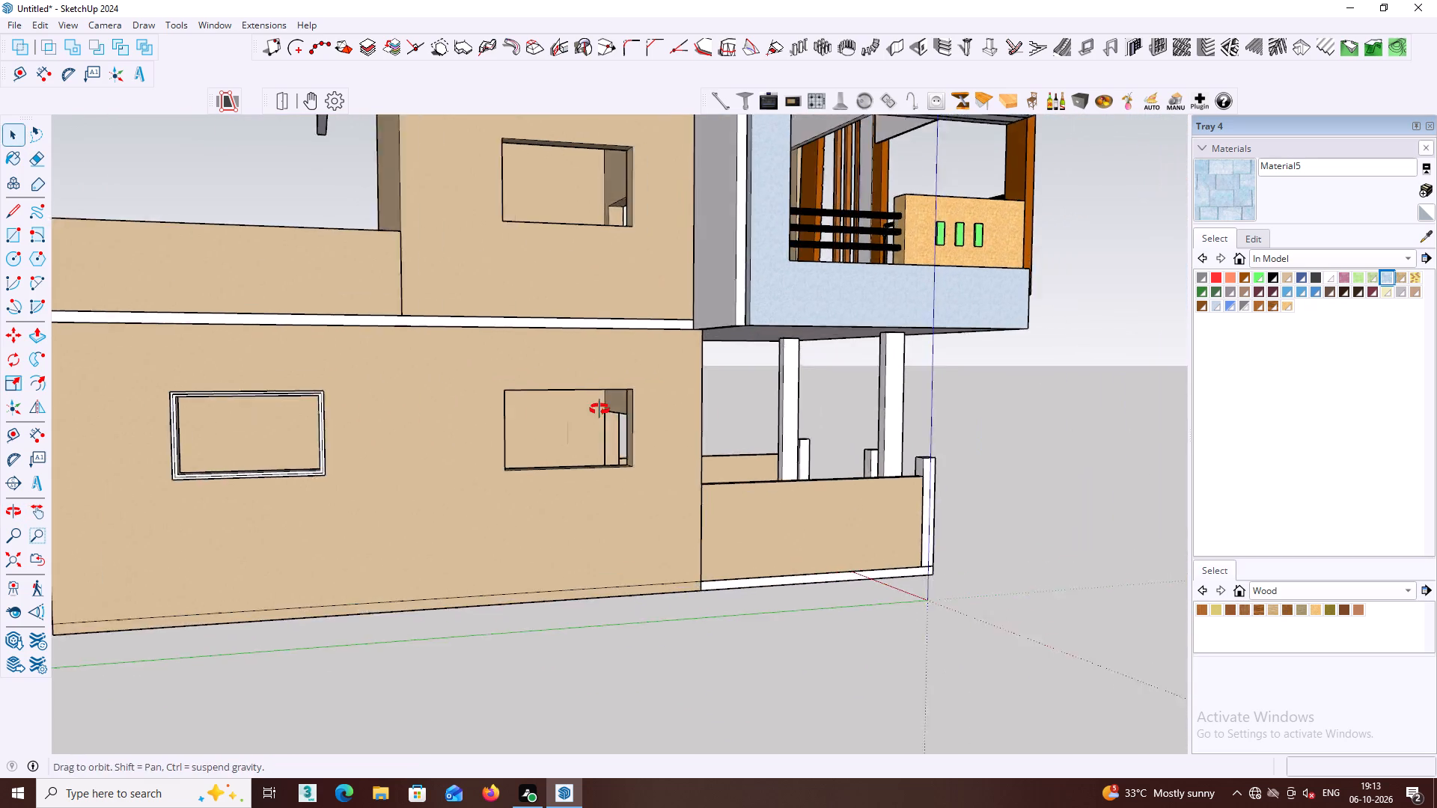
pyautogui.moveTo(599, 409); pyautogui.dragTo(598, 409, button='middle')
pyautogui.scroll(4, 599, 414)
pyautogui.moveTo(635, 422); pyautogui.dragTo(717, 401, button='middle')
pyautogui.scroll(3, 660, 410)
pyautogui.moveTo(689, 403); pyautogui.dragTo(784, 389, button='middle')
pyautogui.moveTo(829, 346); pyautogui.dragTo(530, 376, button='middle')
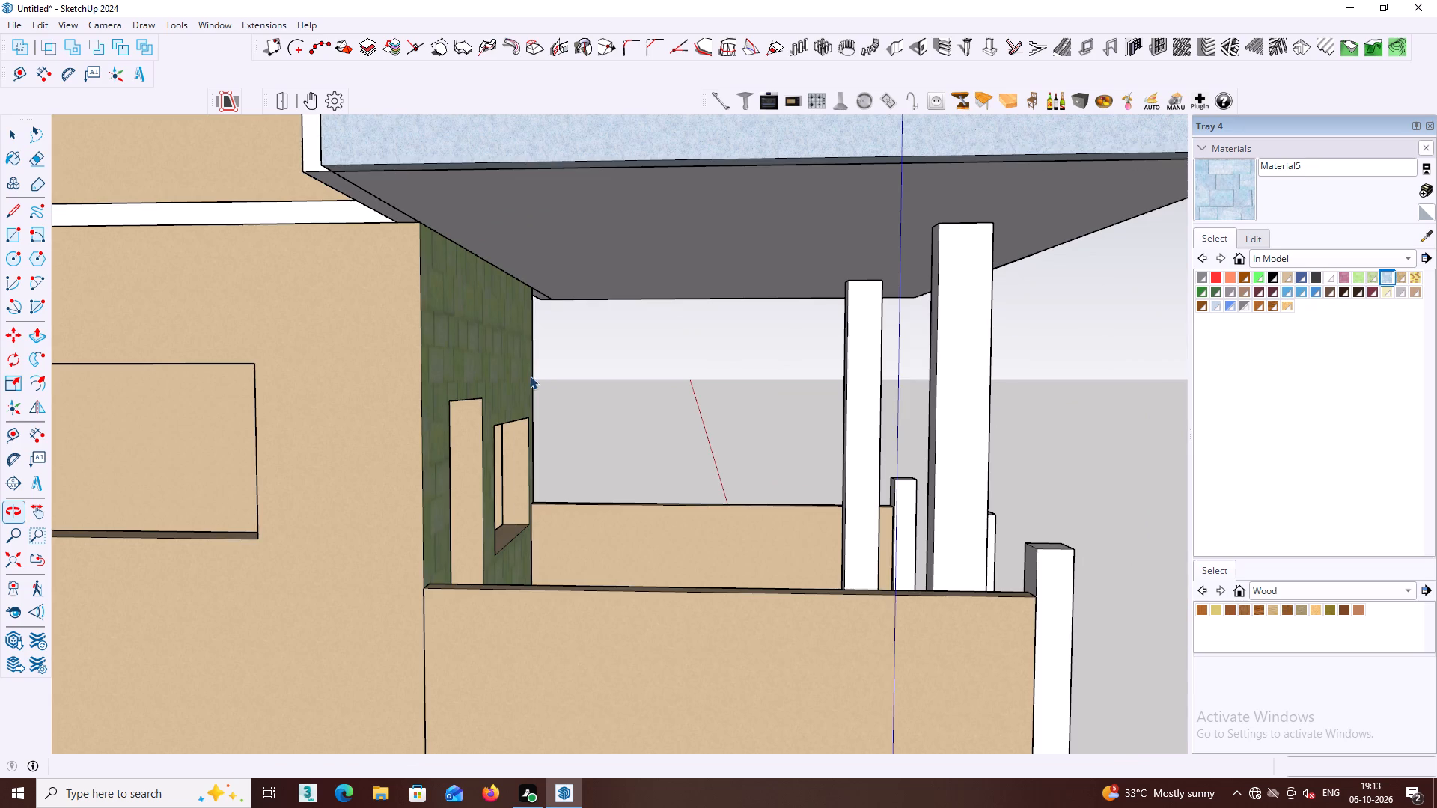
# Draw a 5' by 3' vertical rectangle at mid-depth of the wall, filling the ground-floor side window opening nearest the porch.
pyautogui.keyDown('shift'); pyautogui.scroll(-1, 549, 375); pyautogui.keyUp('shift')
pyautogui.keyDown('shift'); pyautogui.moveTo(664, 353); pyautogui.dragTo(928, 323, button='middle'); pyautogui.keyUp('shift')
pyautogui.moveTo(500, 381); pyautogui.dragTo(485, 394, button='middle')
pyautogui.press('r')
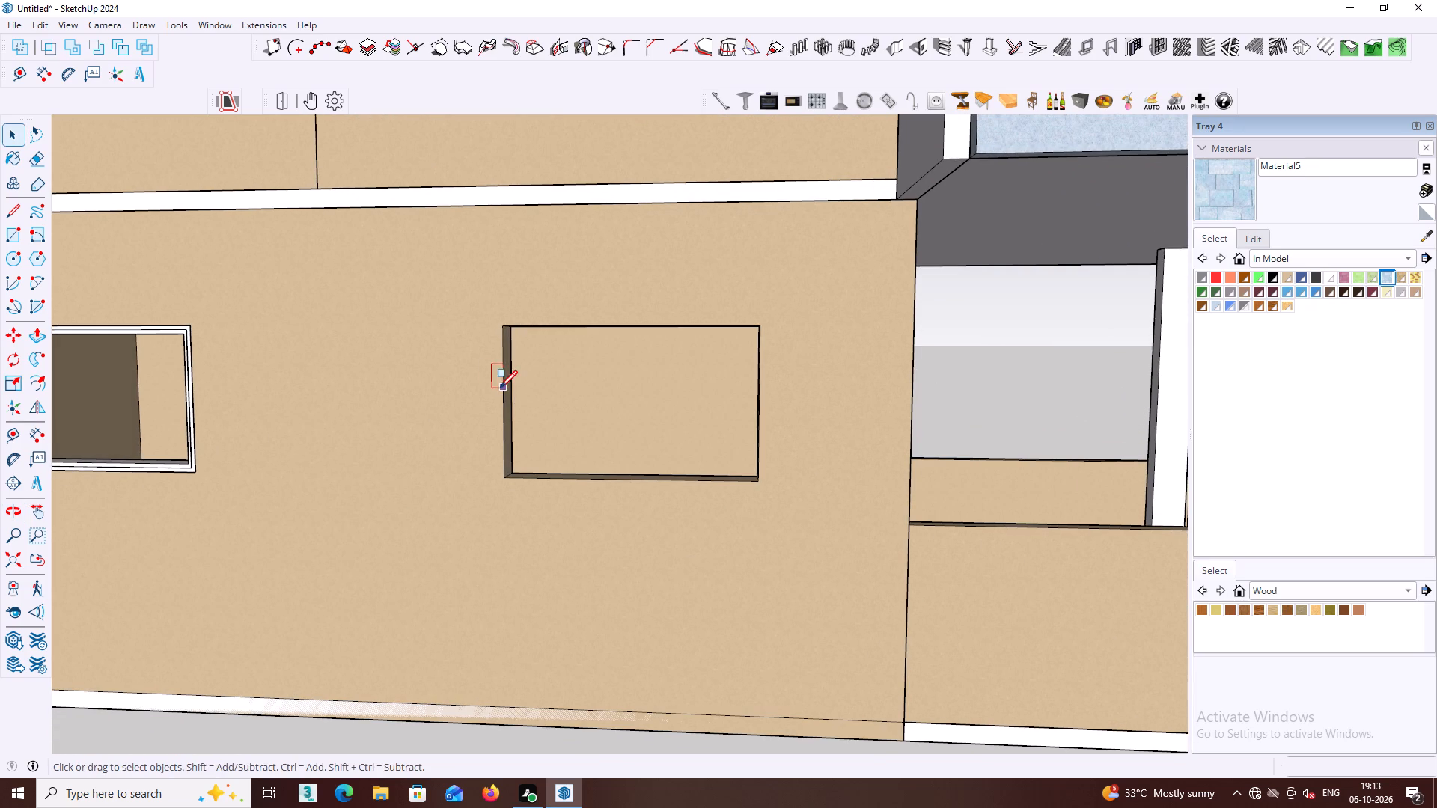
pyautogui.moveTo(484, 364); pyautogui.dragTo(481, 290, button='middle')
pyautogui.scroll(4, 540, 255)
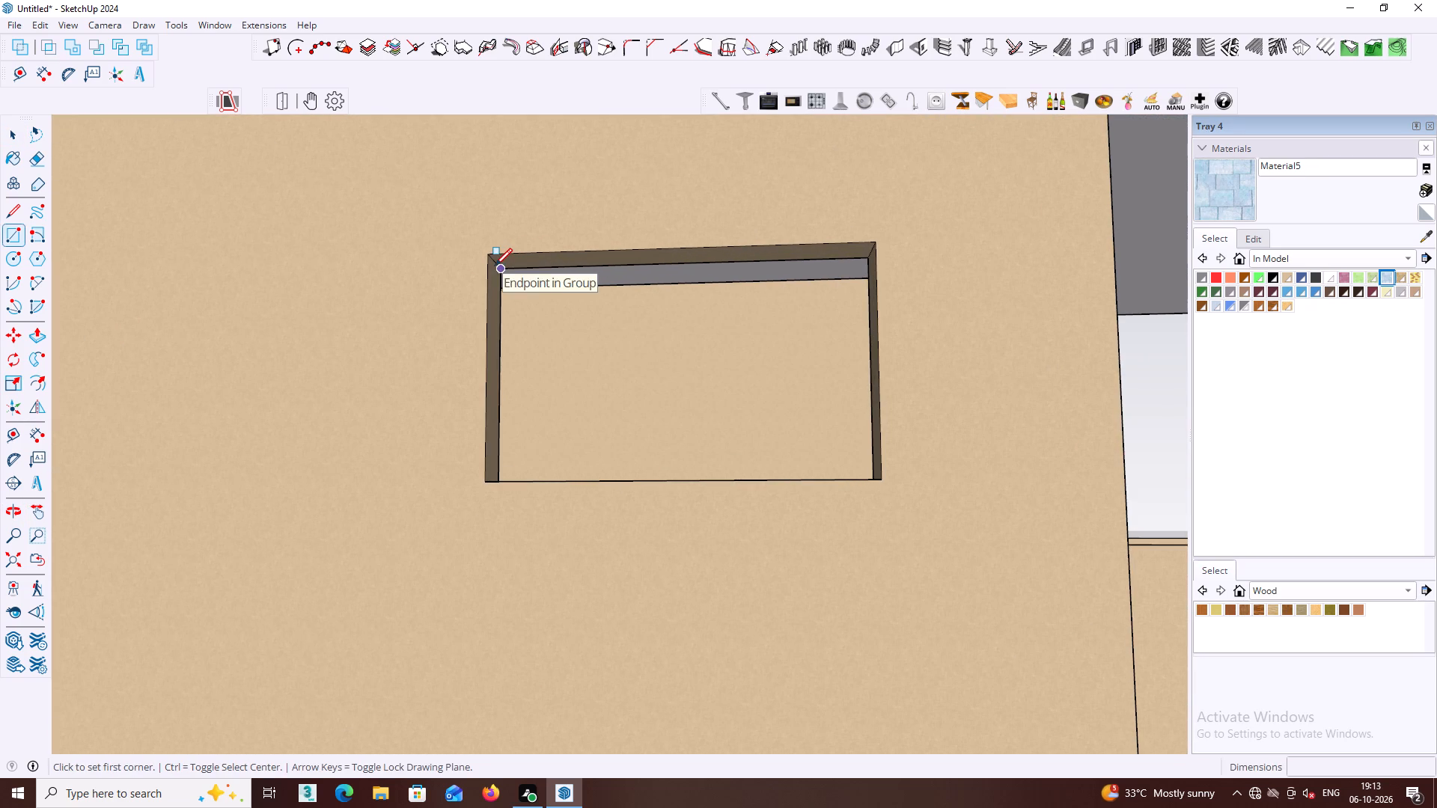
pyautogui.scroll(4, 494, 266)
pyautogui.moveTo(489, 273); pyautogui.dragTo(480, 212, button='middle')
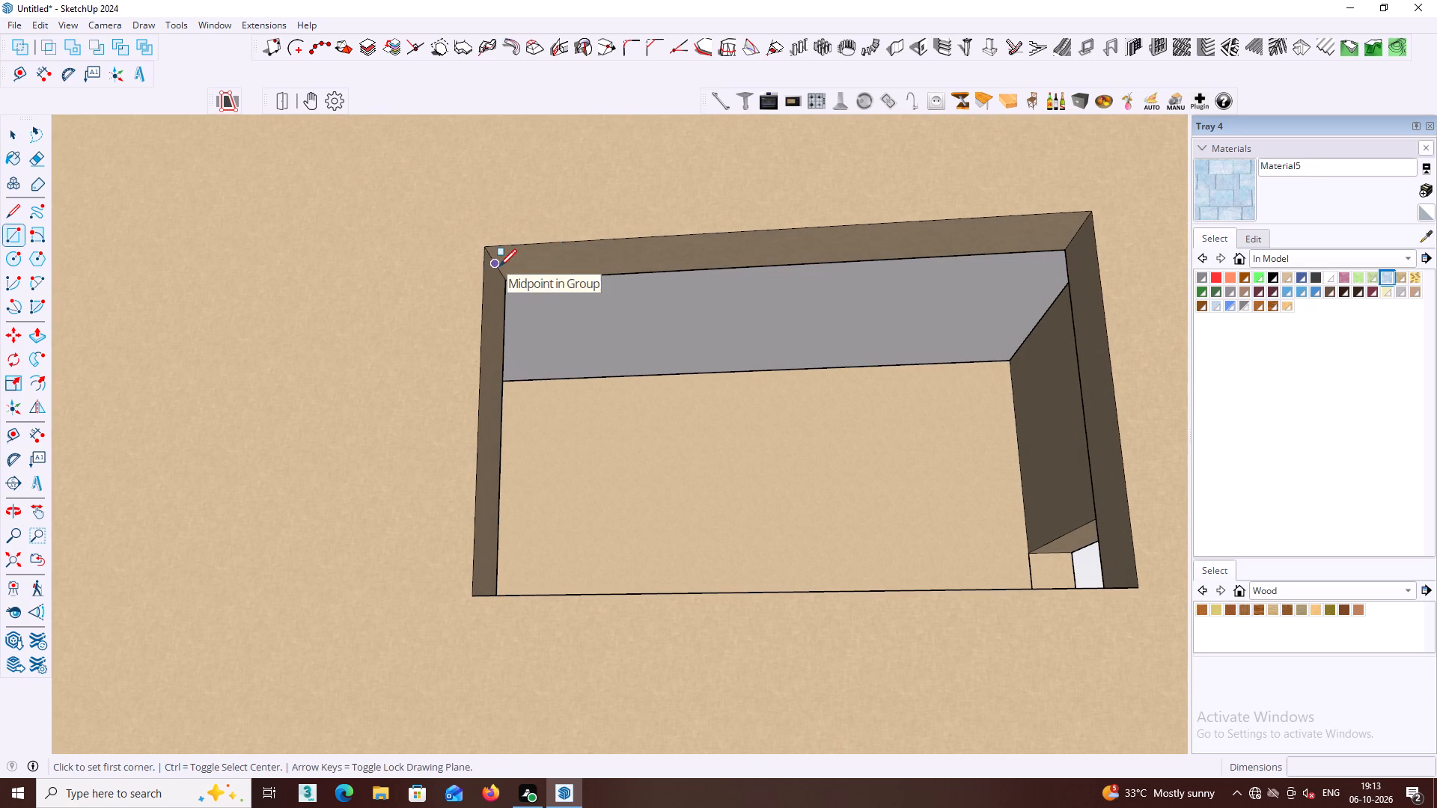
pyautogui.click(499, 266)
pyautogui.press('Right')
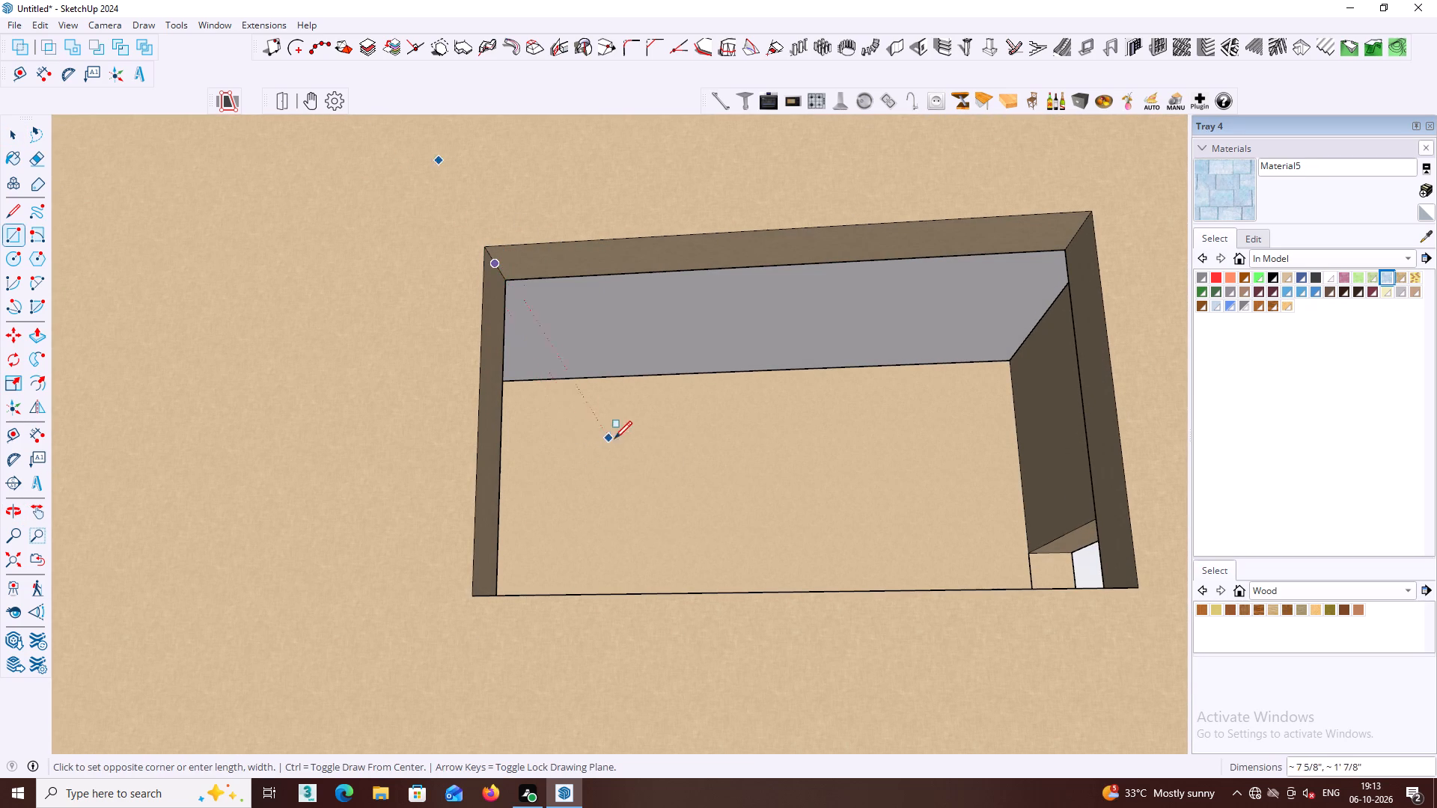
pyautogui.scroll(-3, 616, 447)
pyautogui.scroll(-1, 711, 539)
pyautogui.moveTo(718, 517); pyautogui.dragTo(535, 441, button='middle')
pyautogui.moveTo(536, 441); pyautogui.dragTo(624, 625, button='middle')
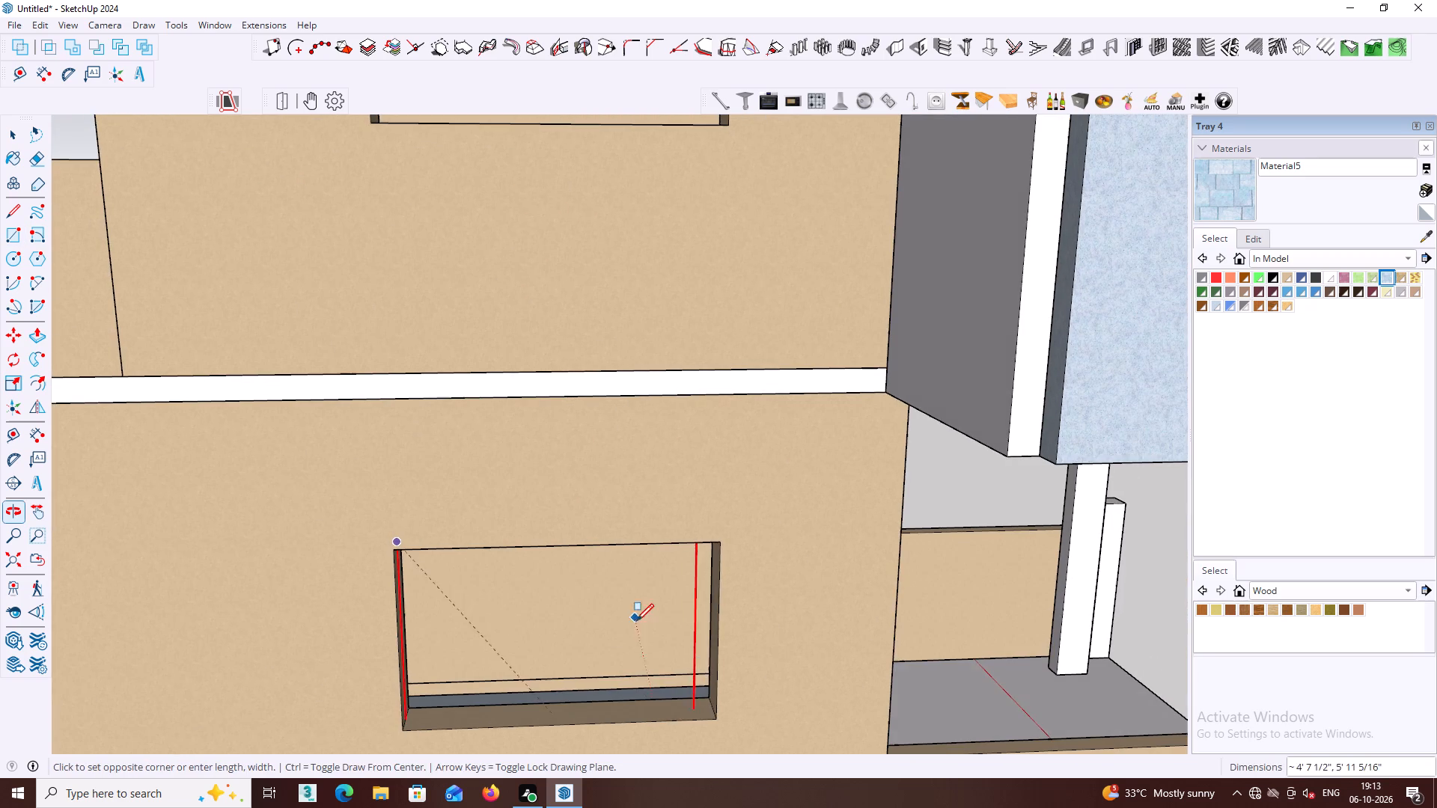
pyautogui.moveTo(654, 676); pyautogui.dragTo(817, 636, button='middle')
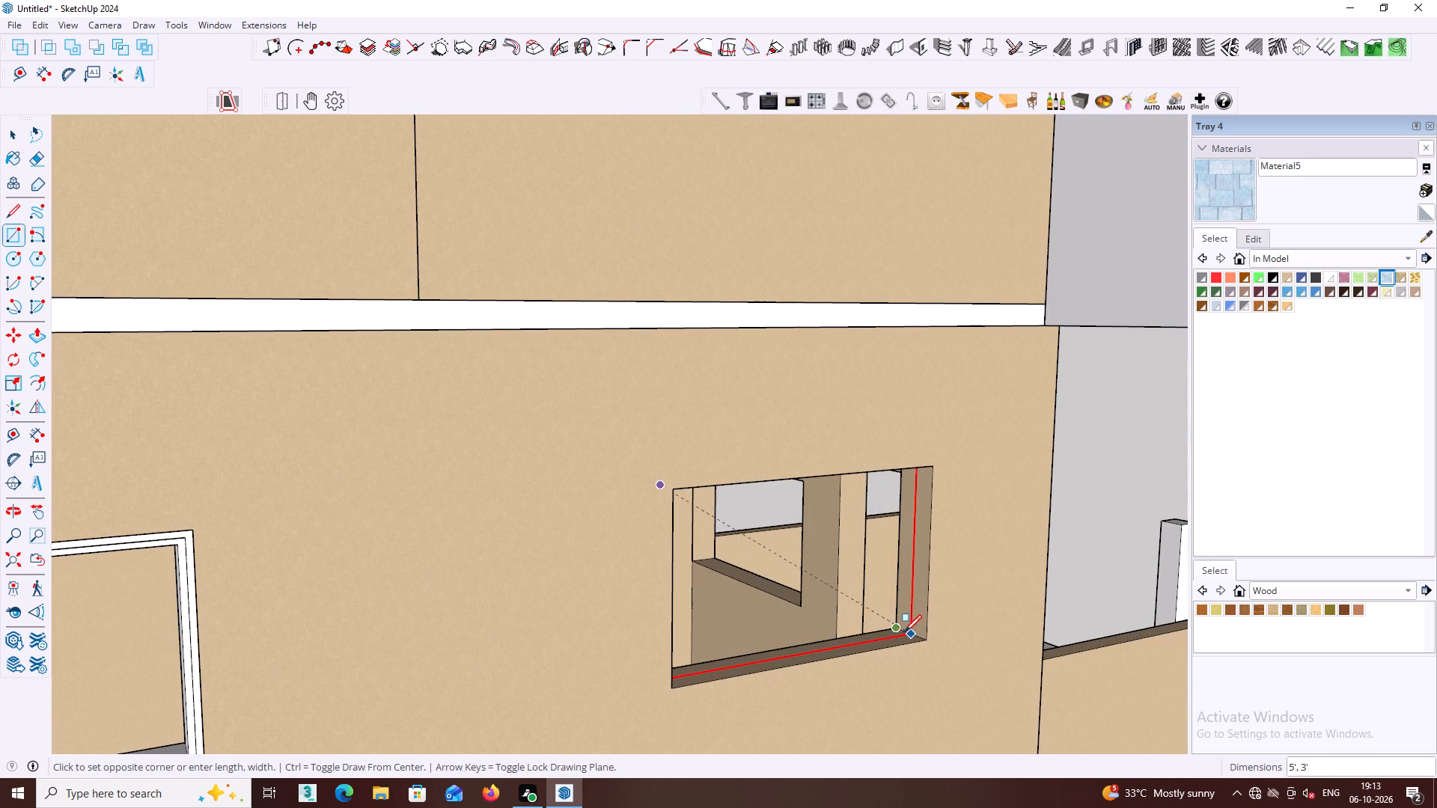
pyautogui.scroll(3, 907, 635)
pyautogui.click(915, 633)
pyautogui.press('space')
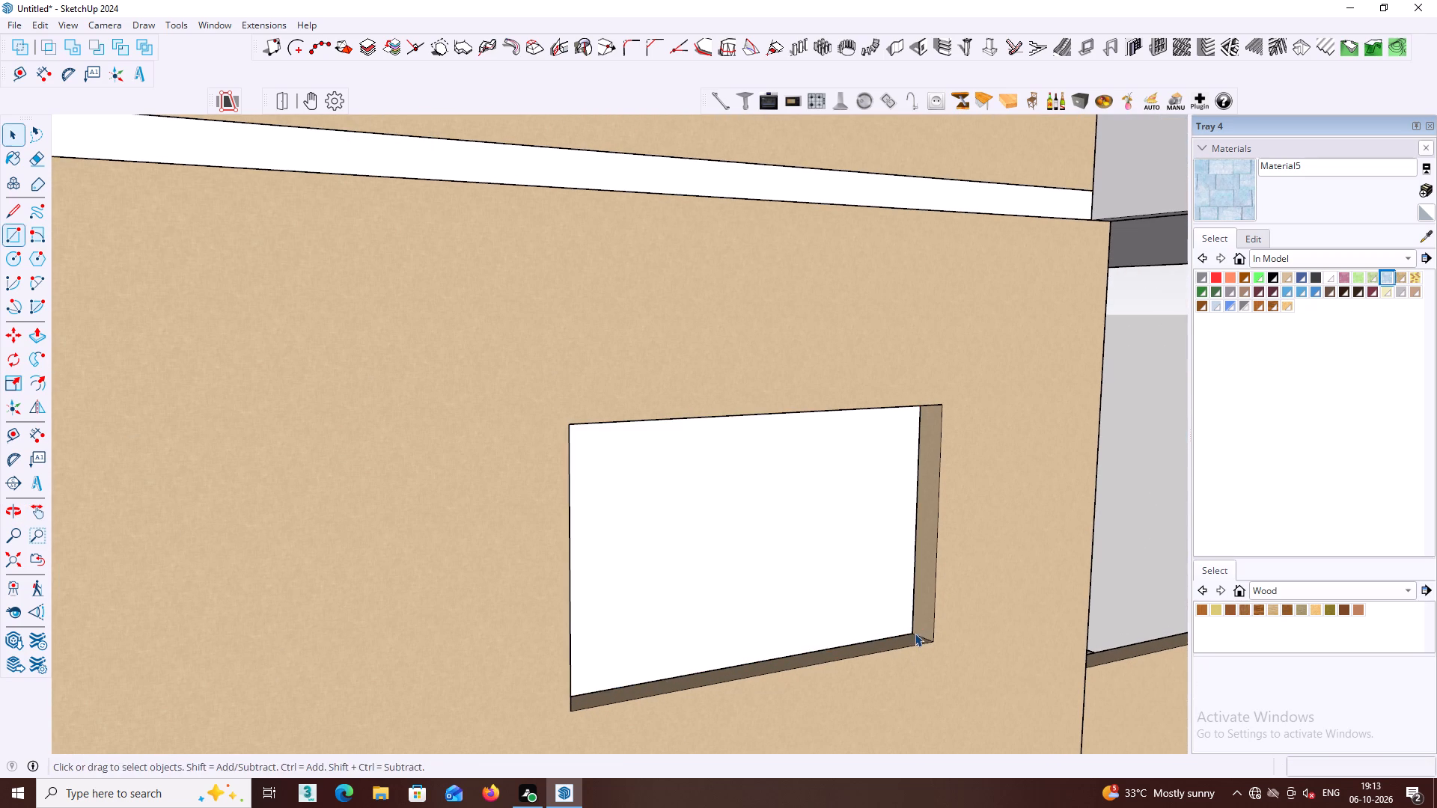
# Examine the ground-floor side windows, the porch and the tiled front wall's door and window openings from several angles.
pyautogui.moveTo(854, 645); pyautogui.dragTo(852, 664, button='middle')
pyautogui.scroll(-3, 852, 662)
pyautogui.moveTo(815, 631); pyautogui.dragTo(650, 521, button='middle')
pyautogui.moveTo(651, 515); pyautogui.dragTo(671, 537, button='middle')
pyautogui.scroll(-7, 651, 515)
pyautogui.middleClick(709, 525)
pyautogui.moveTo(680, 533); pyautogui.dragTo(588, 501, button='middle')
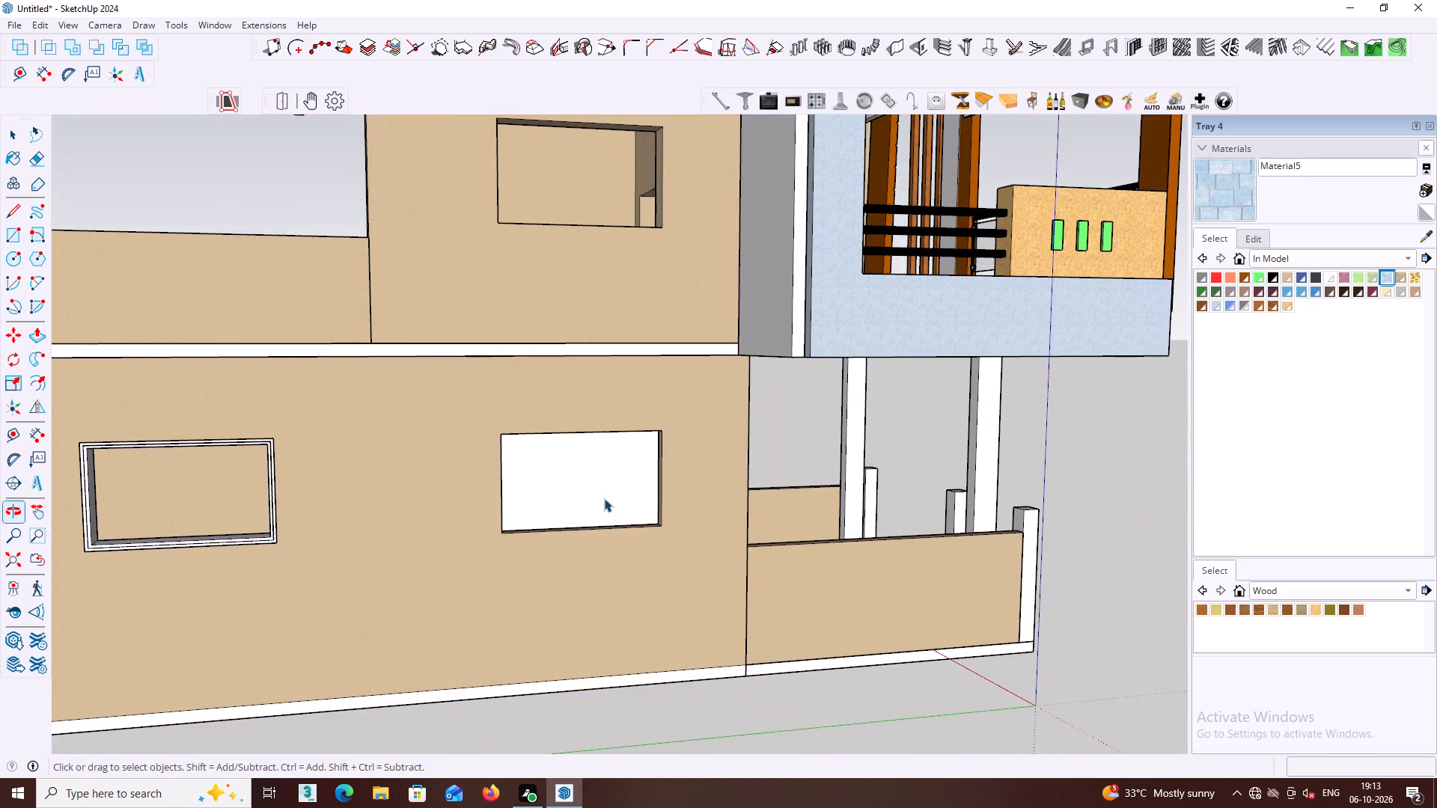
pyautogui.scroll(-2, 605, 498)
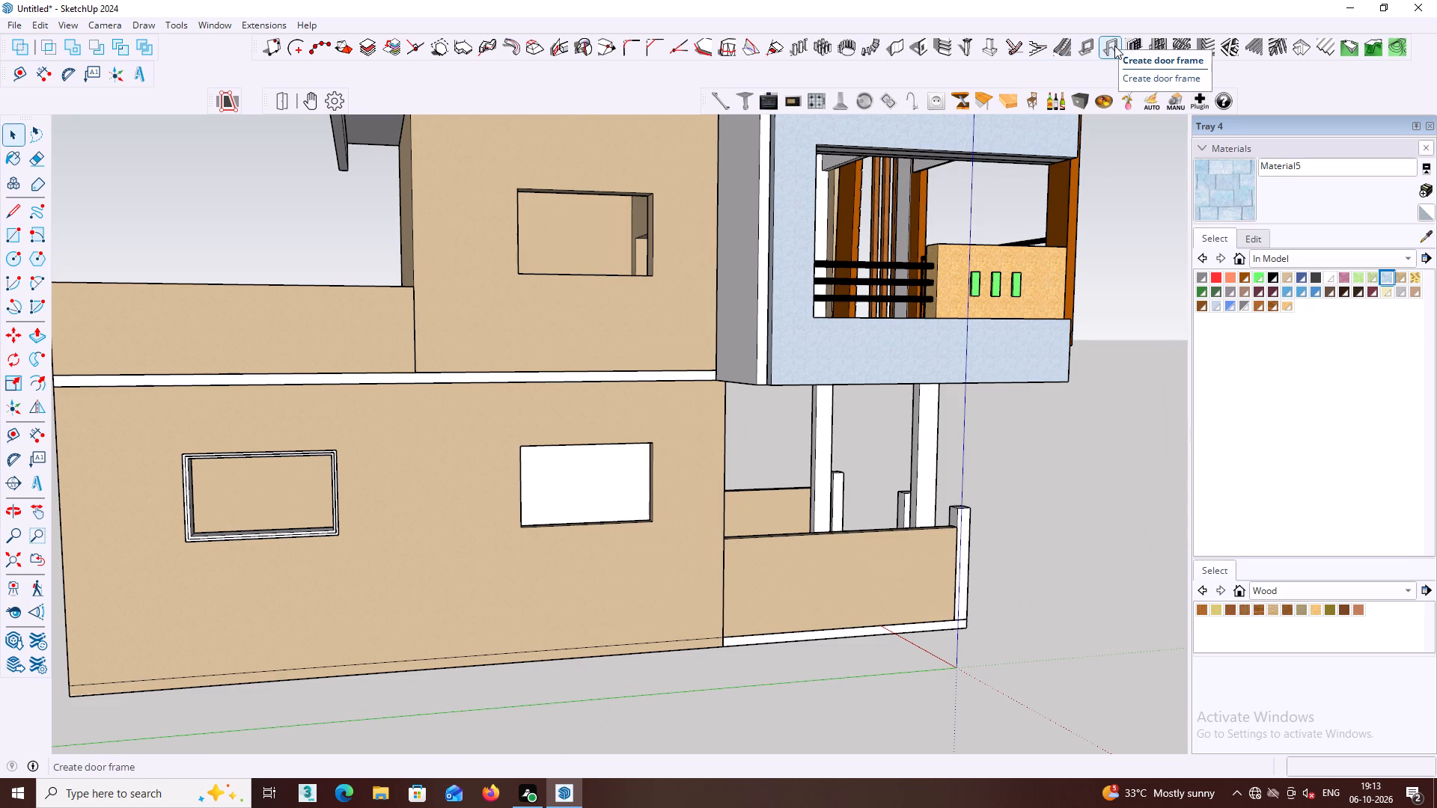
pyautogui.moveTo(918, 474); pyautogui.dragTo(251, 521, button='middle')
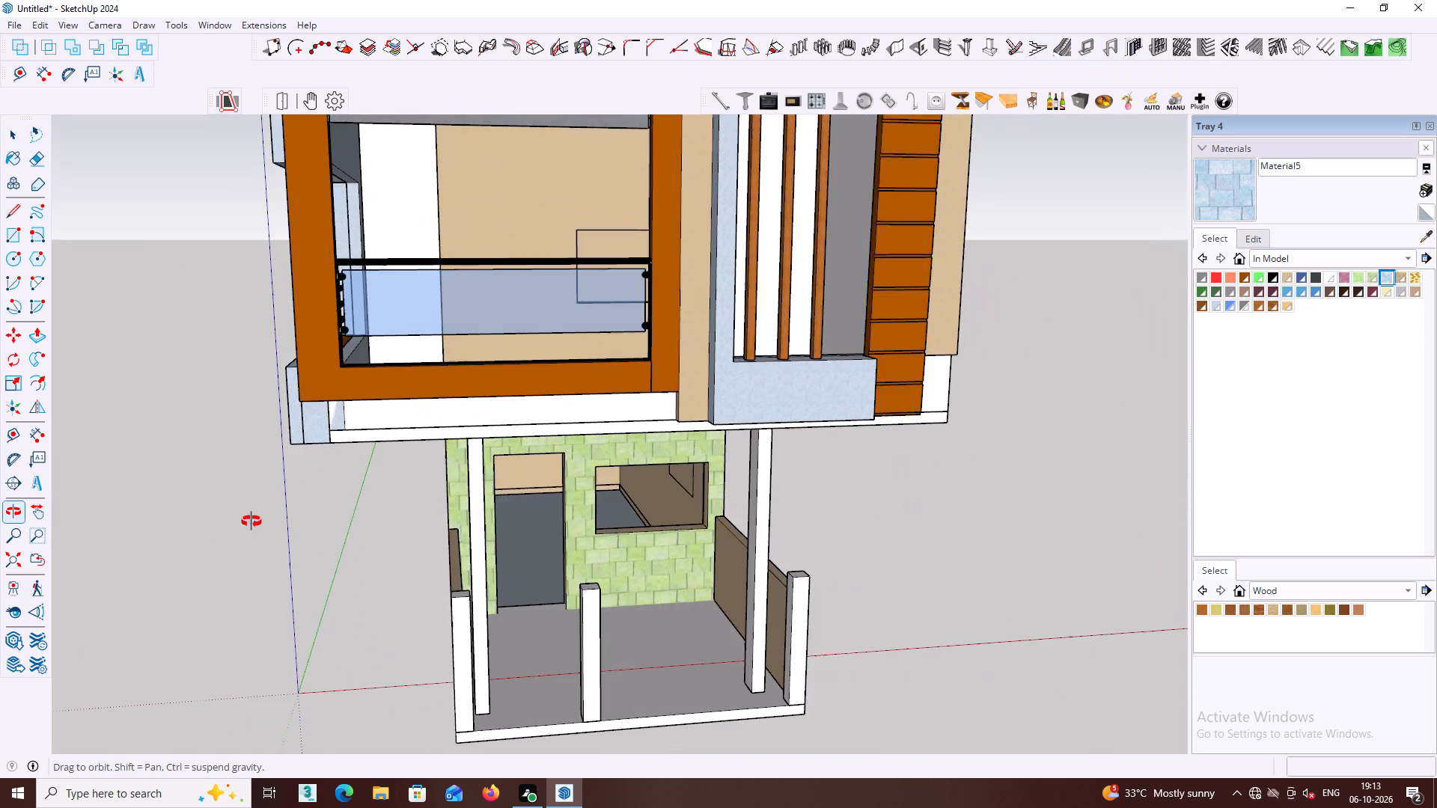
pyautogui.moveTo(251, 521); pyautogui.dragTo(257, 518, button='middle')
pyautogui.moveTo(435, 537); pyautogui.dragTo(437, 448, button='middle')
pyautogui.scroll(1, 513, 520)
pyautogui.keyDown('shift'); pyautogui.moveTo(525, 520); pyautogui.dragTo(506, 373, button='middle'); pyautogui.keyUp('shift')
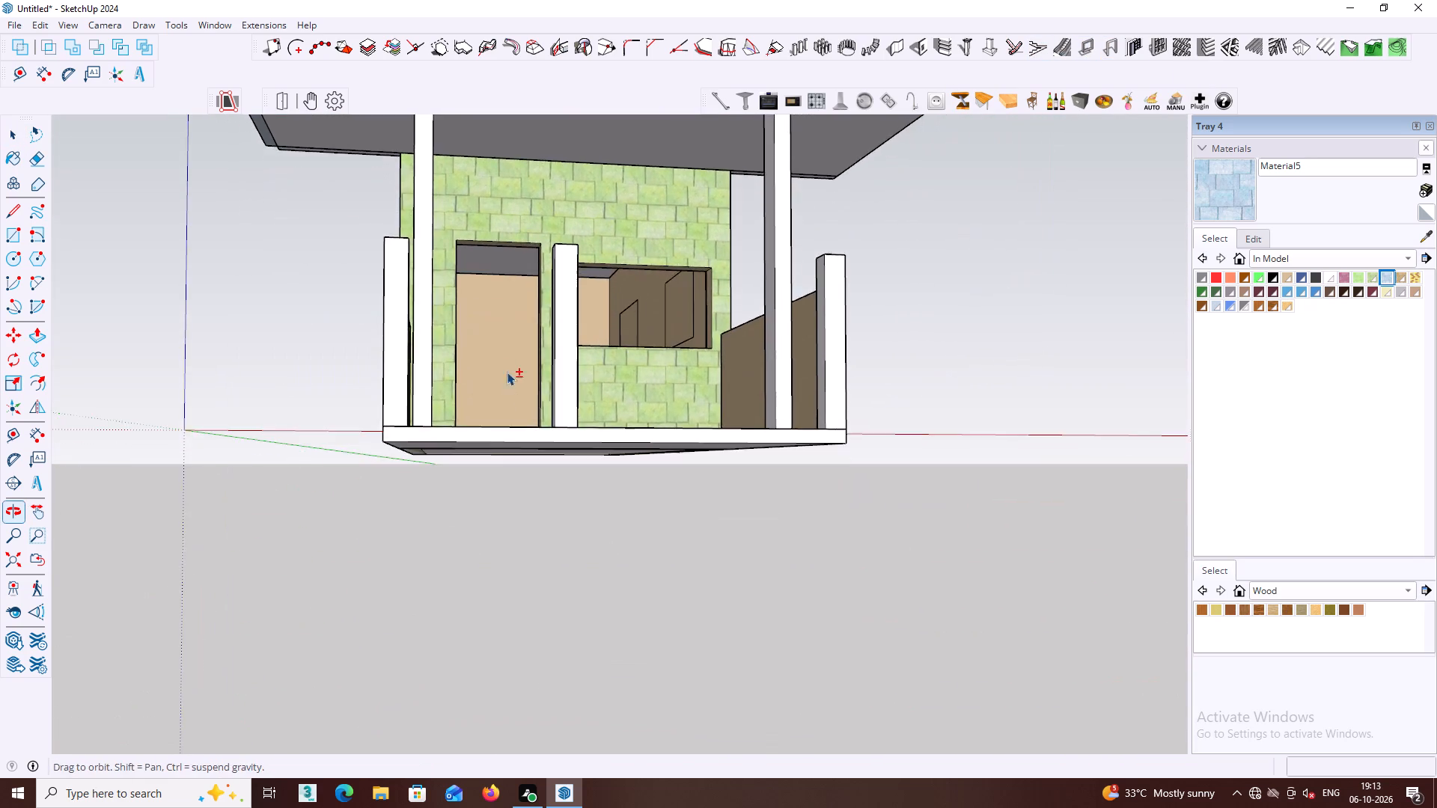
pyautogui.moveTo(501, 408); pyautogui.dragTo(521, 452, button='middle')
pyautogui.moveTo(504, 442); pyautogui.dragTo(418, 478, button='middle')
pyautogui.scroll(5, 450, 435)
pyautogui.moveTo(449, 429); pyautogui.dragTo(436, 513, button='middle')
pyautogui.keyDown('shift'); pyautogui.moveTo(435, 516); pyautogui.dragTo(505, 442, button='middle'); pyautogui.keyUp('shift')
pyautogui.moveTo(529, 432); pyautogui.dragTo(497, 443, button='middle')
pyautogui.scroll(-1, 502, 444)
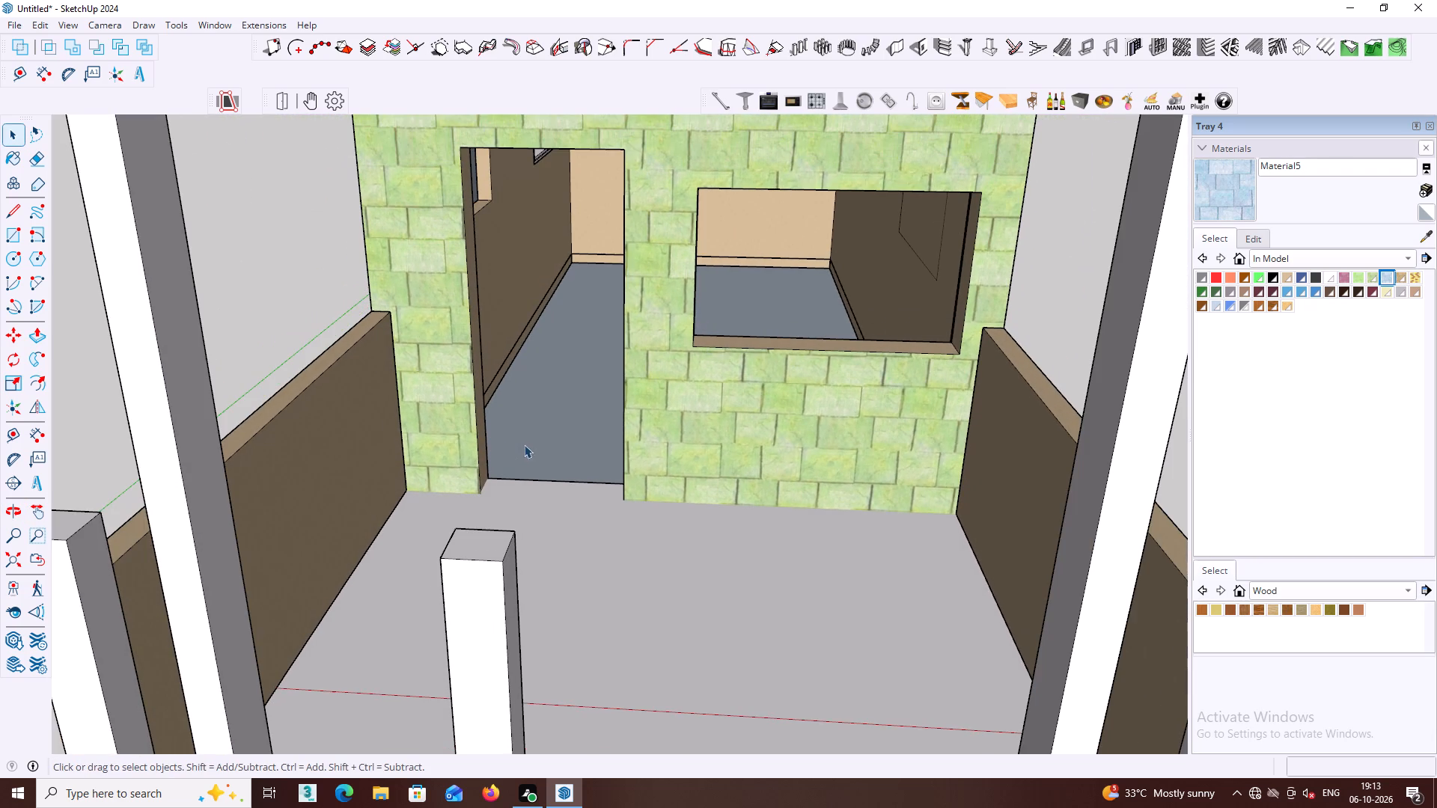
pyautogui.scroll(-9, 525, 446)
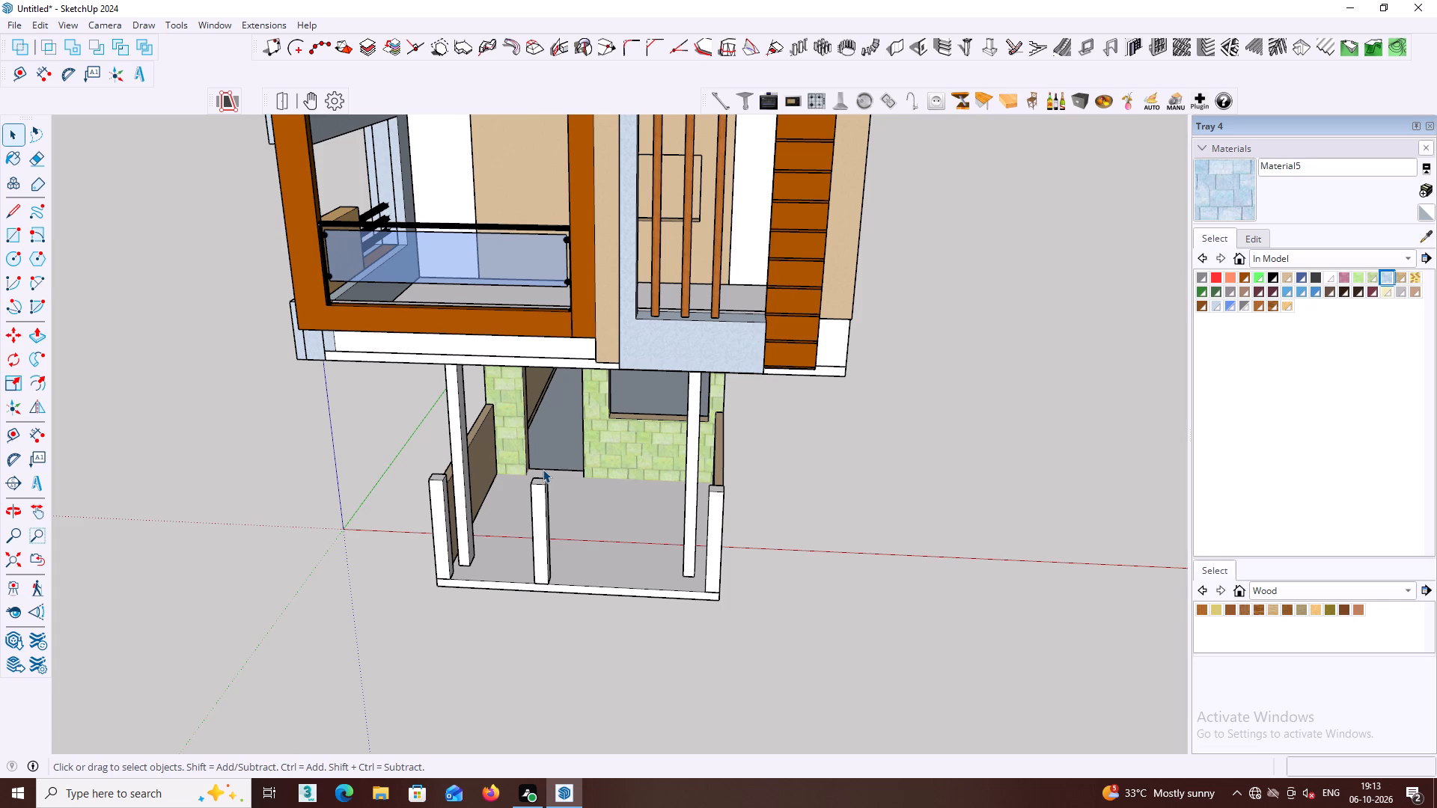
pyautogui.moveTo(526, 462); pyautogui.dragTo(770, 449, button='middle')
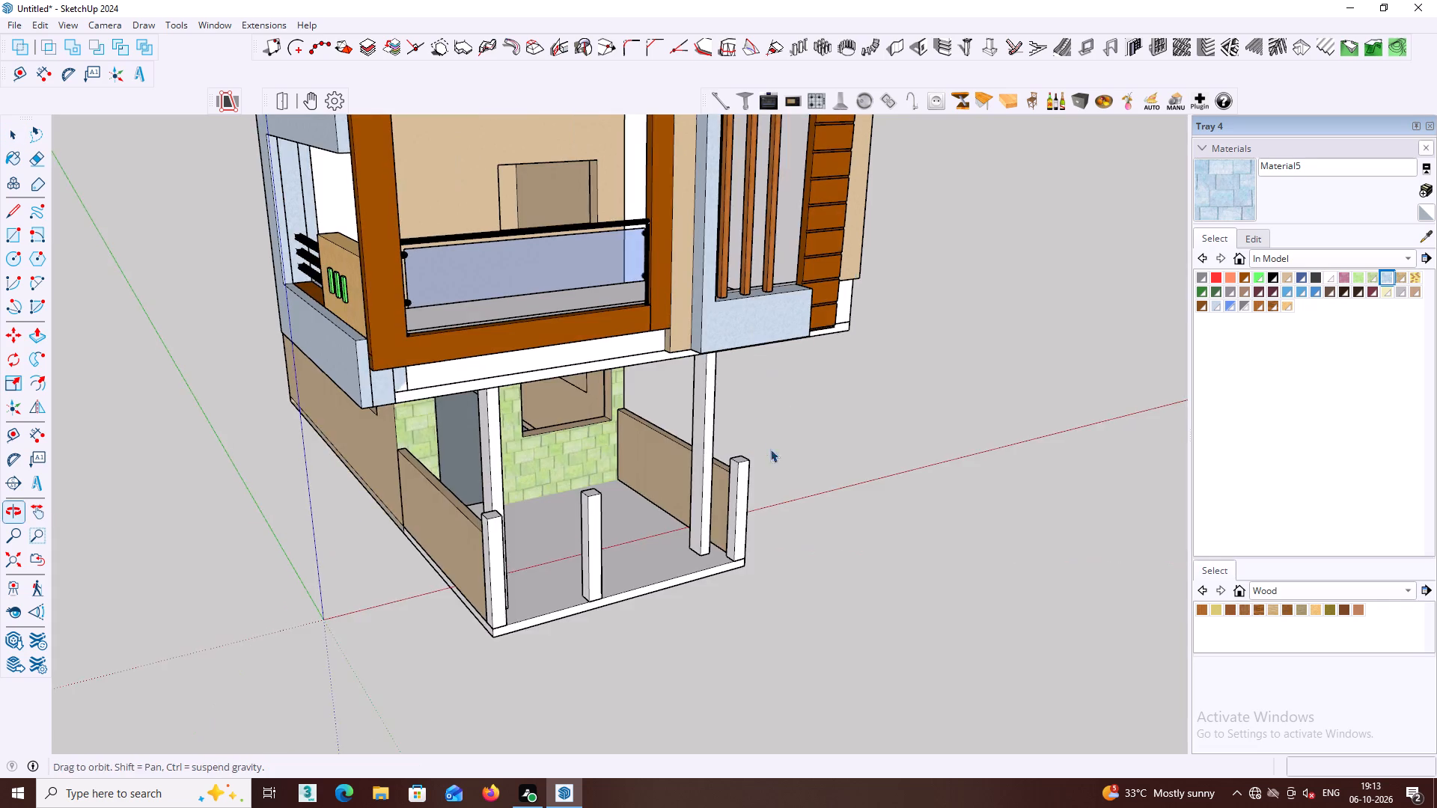
pyautogui.moveTo(770, 449); pyautogui.dragTo(778, 449, button='middle')
pyautogui.moveTo(583, 456); pyautogui.dragTo(646, 453, button='middle')
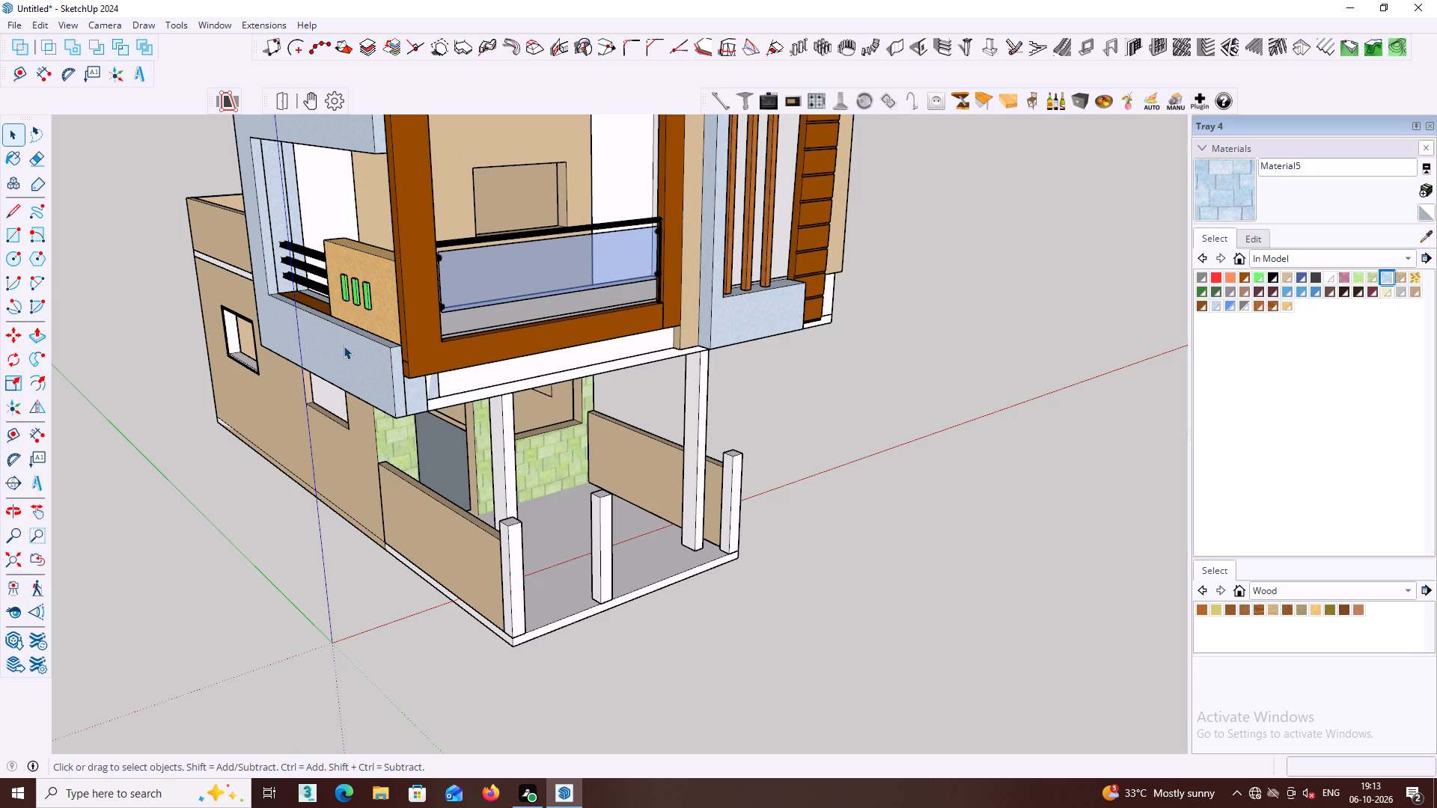
pyautogui.scroll(-4, 333, 350)
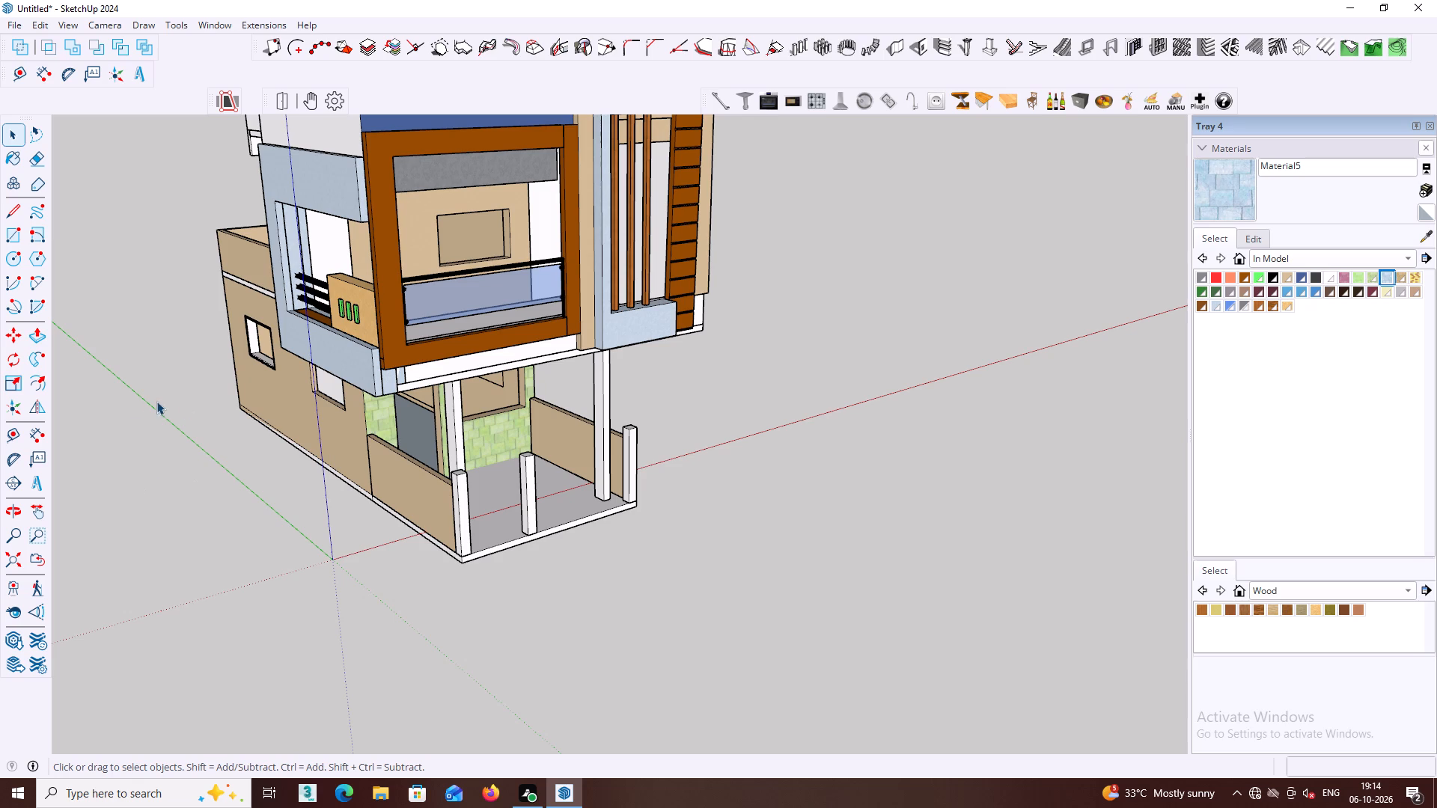
pyautogui.keyDown('shift'); pyautogui.moveTo(143, 394); pyautogui.dragTo(448, 394, button='middle'); pyautogui.keyUp('shift')
pyautogui.scroll(3, 537, 354)
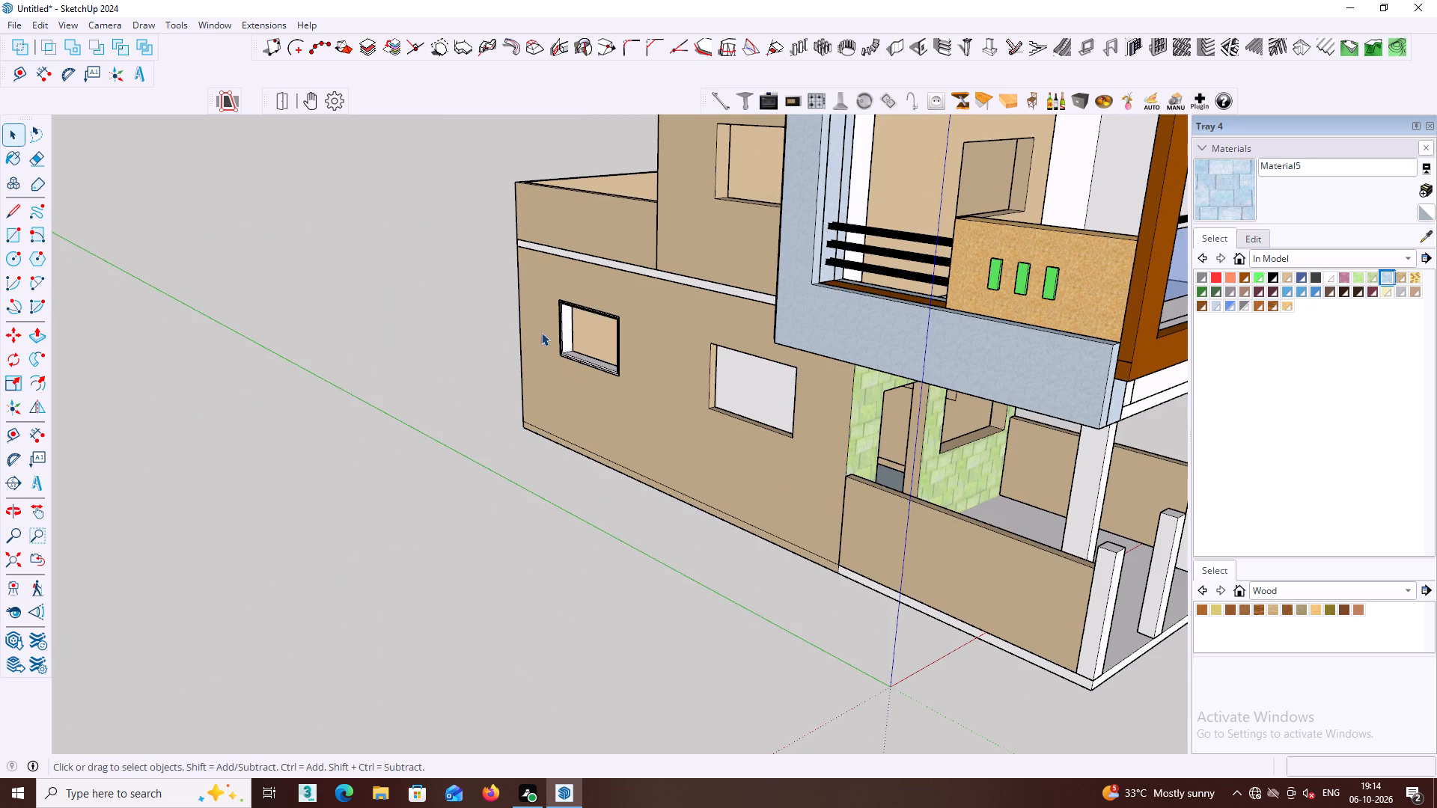
# Draw a vertical rectangle 3' wide and about 7' high at mid-depth of the green-tiled porch wall, filling the door opening.
pyautogui.moveTo(619, 325); pyautogui.dragTo(248, 260, button='middle')
pyautogui.scroll(-2, 570, 362)
pyautogui.moveTo(717, 465); pyautogui.dragTo(626, 349, button='middle')
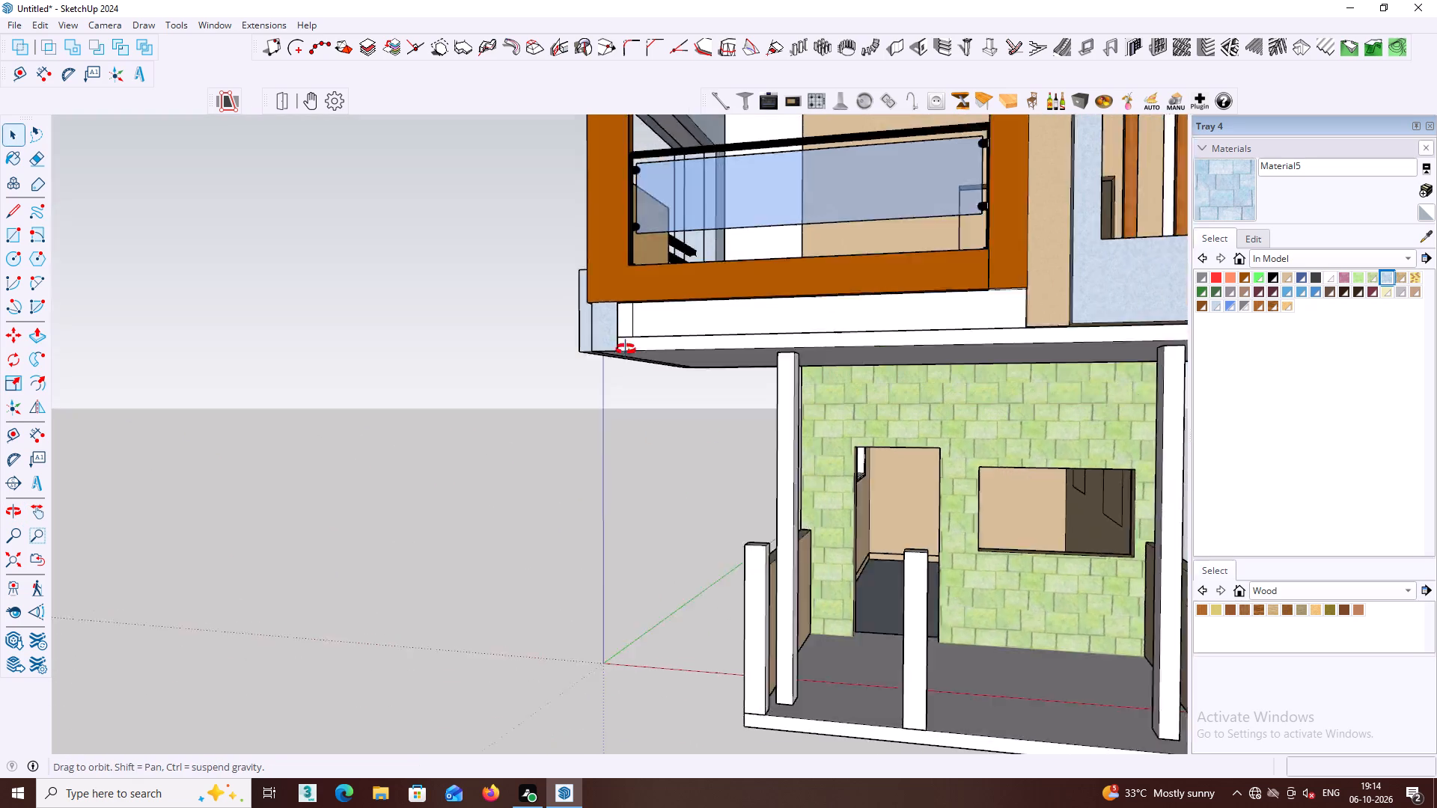
pyautogui.moveTo(626, 349); pyautogui.dragTo(453, 267, button='middle')
pyautogui.moveTo(775, 370); pyautogui.dragTo(778, 386, button='middle')
pyautogui.scroll(-2, 775, 370)
pyautogui.moveTo(803, 420); pyautogui.dragTo(840, 492, button='middle')
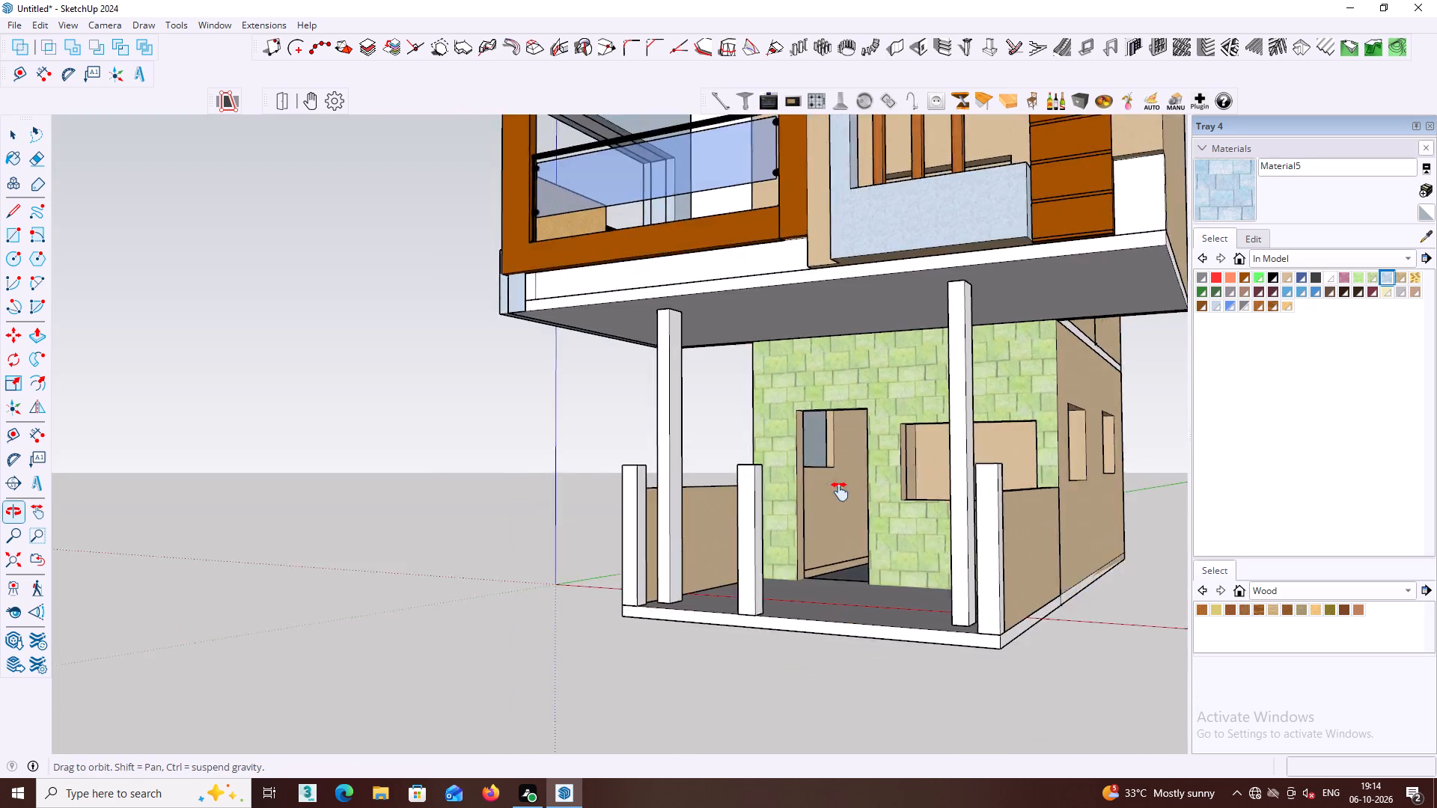
pyautogui.moveTo(840, 492); pyautogui.dragTo(662, 354, button='middle')
pyautogui.moveTo(670, 359); pyautogui.dragTo(713, 419, button='middle')
pyautogui.scroll(1, 609, 372)
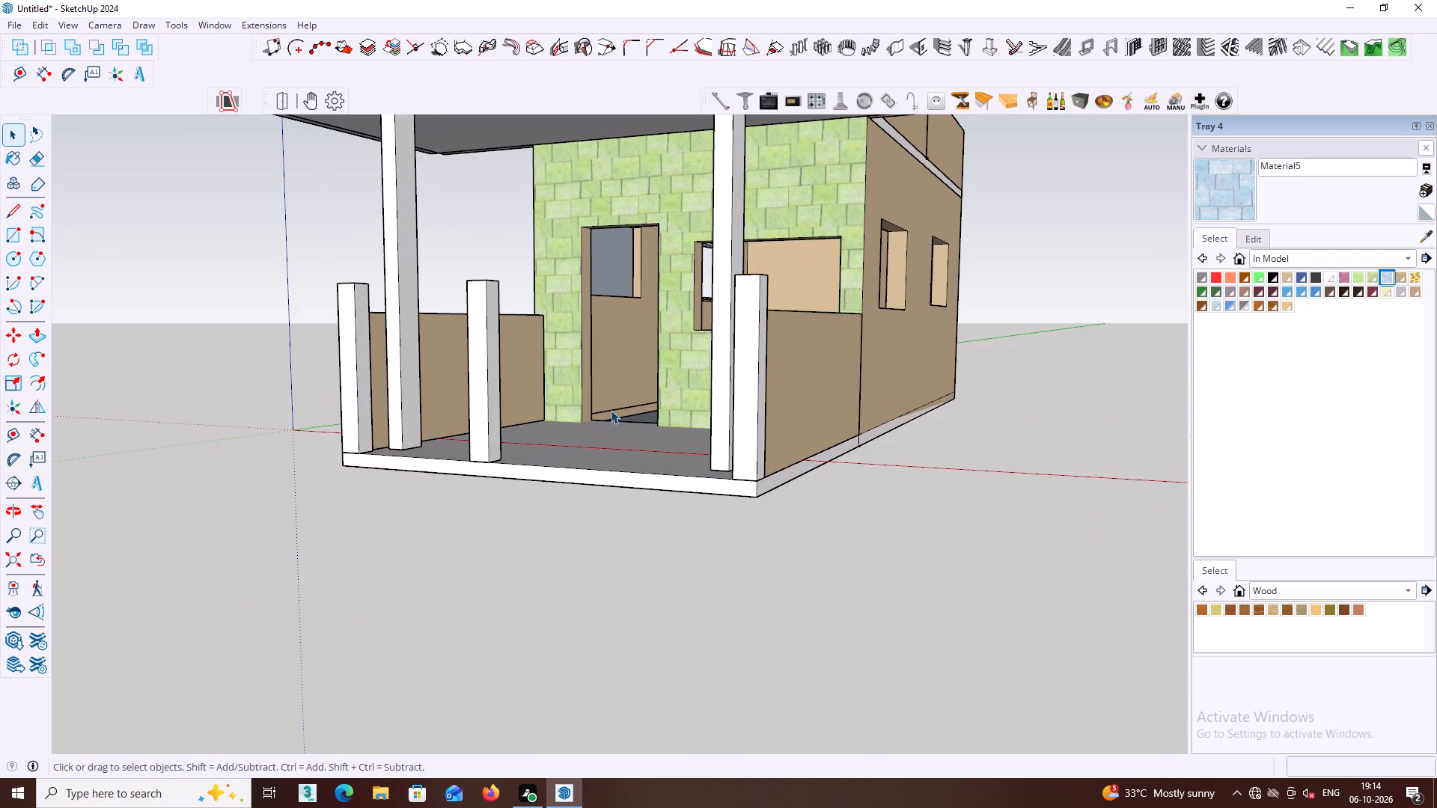
pyautogui.moveTo(611, 411); pyautogui.dragTo(647, 427, button='middle')
pyautogui.scroll(2, 608, 410)
pyautogui.moveTo(608, 418); pyautogui.dragTo(589, 438, button='middle')
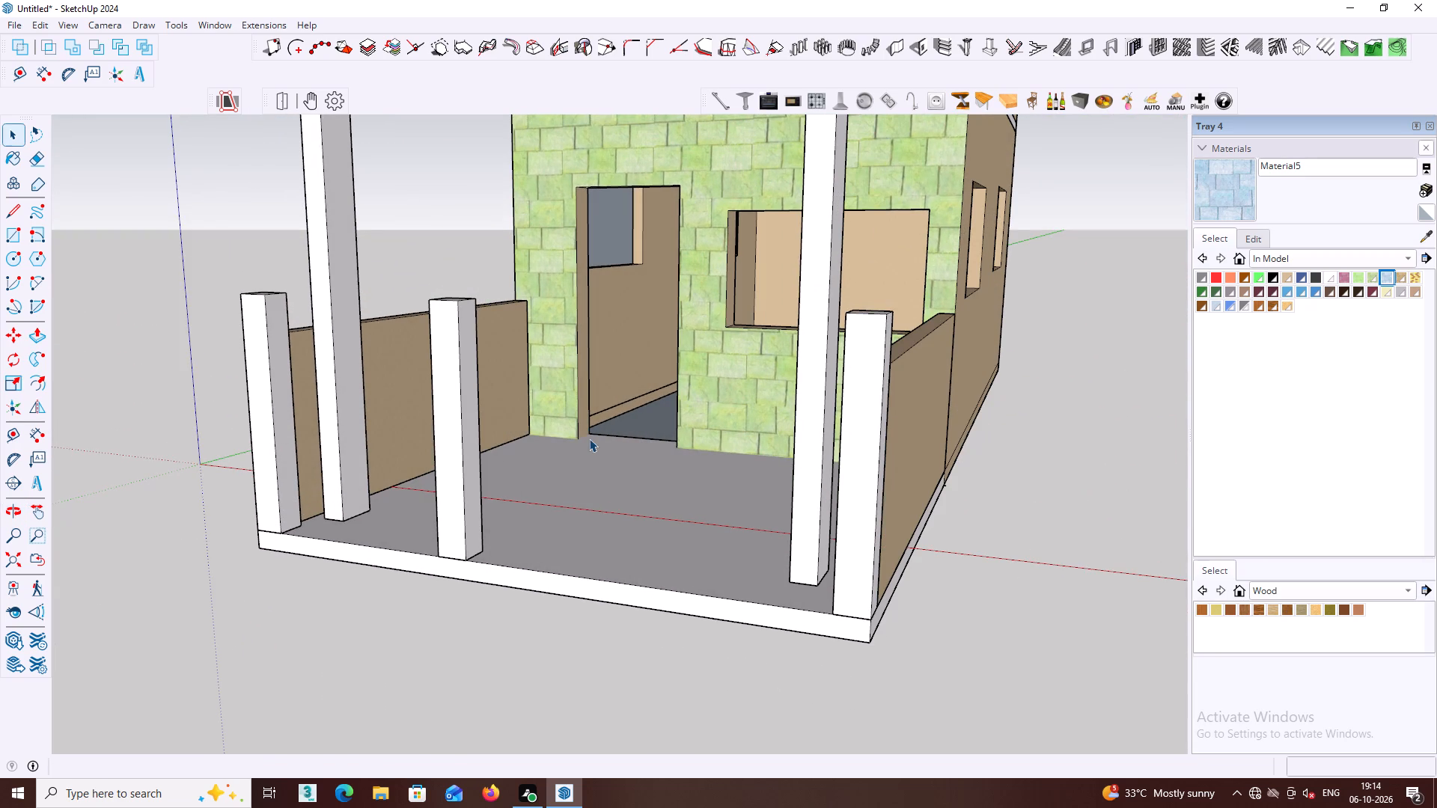
pyautogui.press('r')
pyautogui.scroll(5, 584, 442)
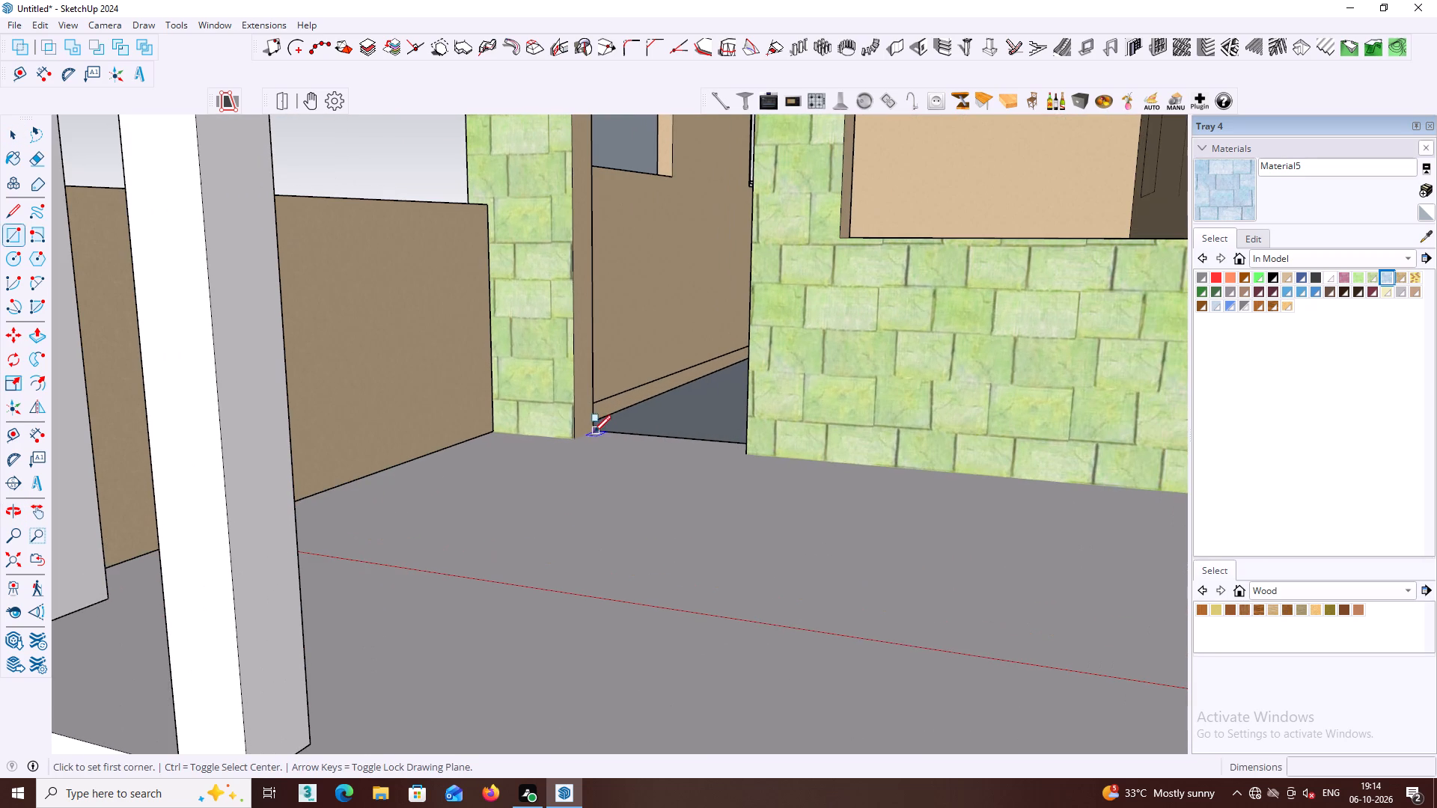
pyautogui.scroll(6, 585, 435)
pyautogui.moveTo(598, 428); pyautogui.dragTo(594, 508, button='middle')
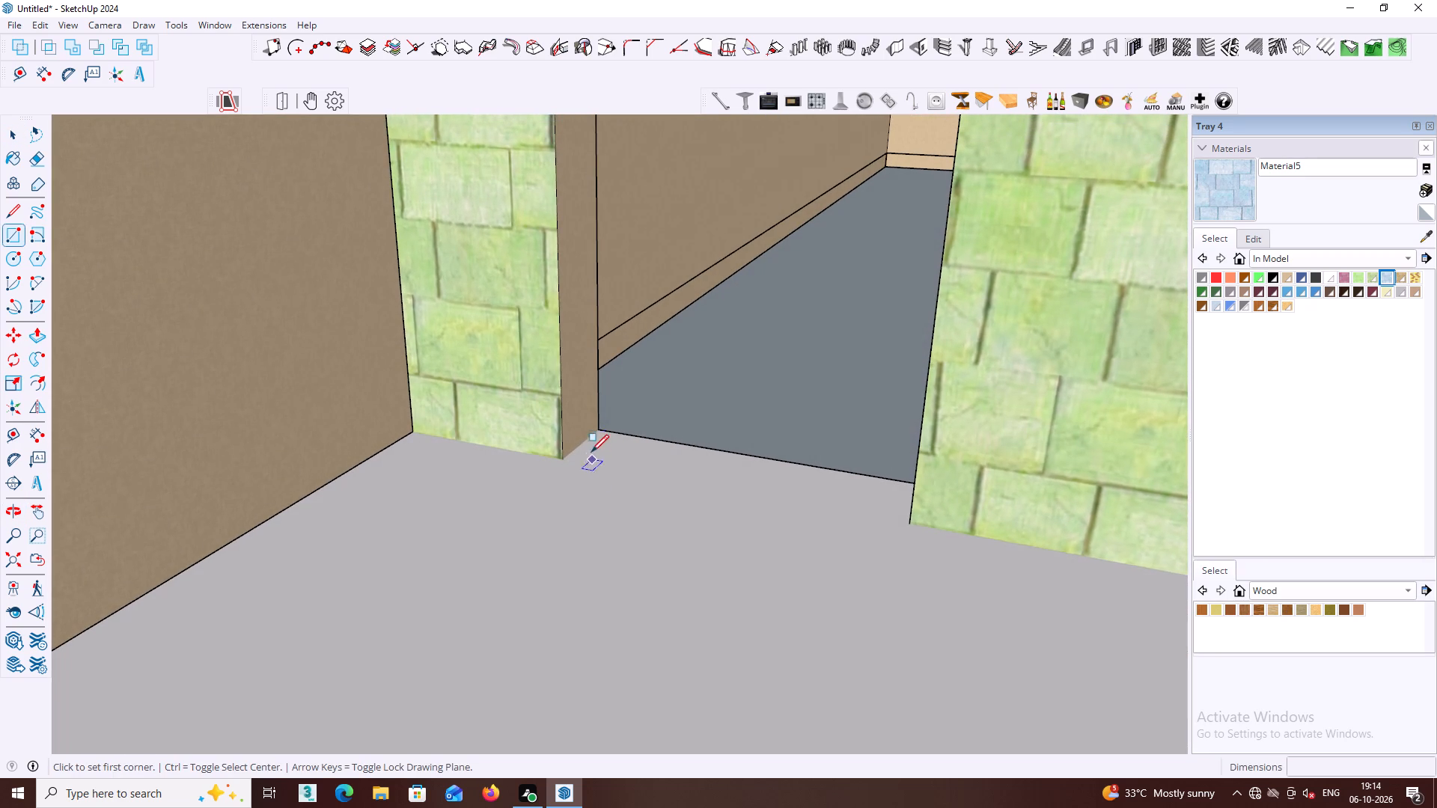
pyautogui.scroll(-3, 585, 444)
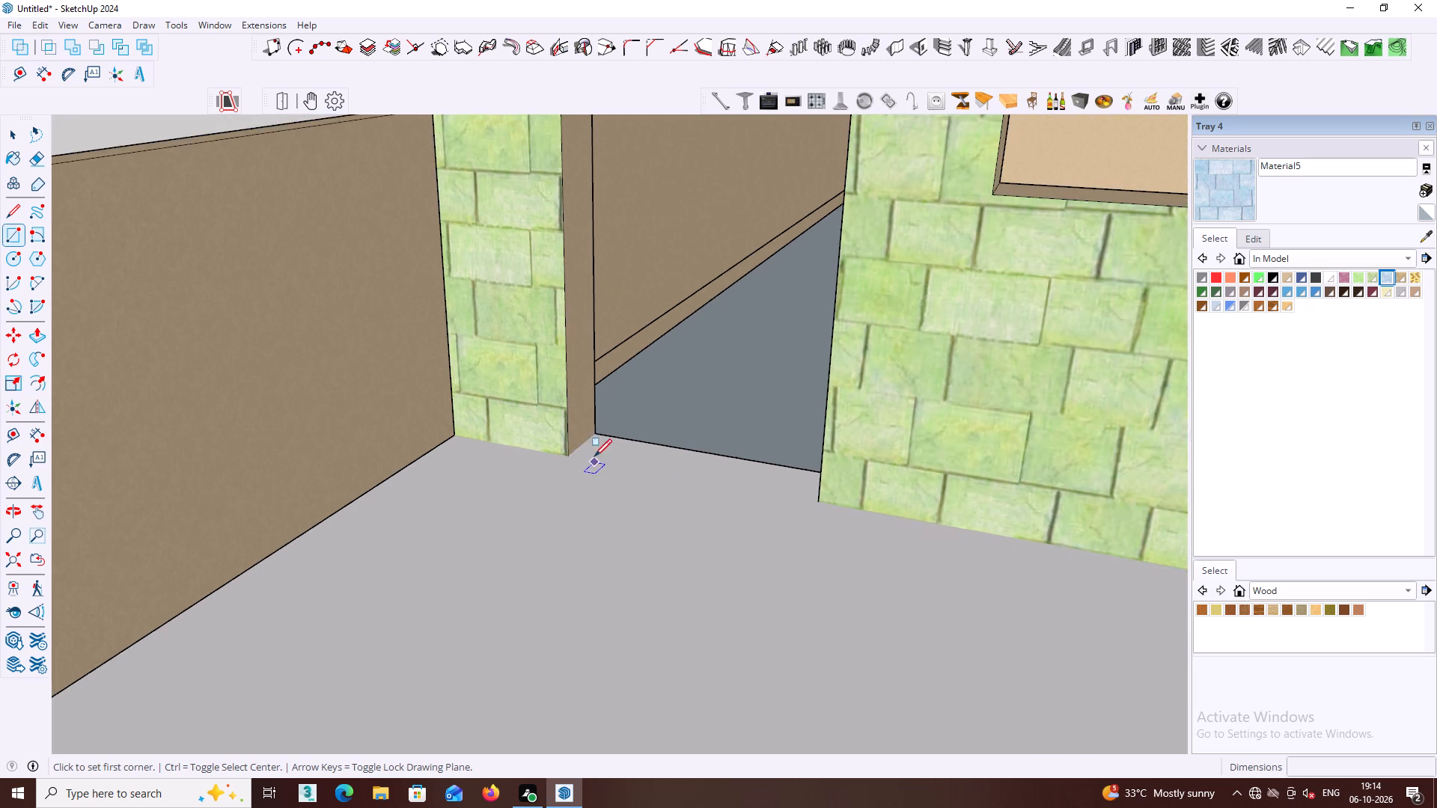
pyautogui.moveTo(594, 452); pyautogui.dragTo(597, 661, button='middle')
pyautogui.scroll(-9, 578, 575)
pyautogui.middleClick(583, 525)
pyautogui.middleClick(587, 503)
pyautogui.moveTo(611, 474); pyautogui.dragTo(579, 275, button='middle')
pyautogui.moveTo(678, 570); pyautogui.dragTo(630, 370, button='middle')
pyautogui.moveTo(689, 614); pyautogui.dragTo(660, 442, button='middle')
pyautogui.keyDown('shift'); pyautogui.moveTo(631, 518); pyautogui.dragTo(623, 400, button='middle'); pyautogui.keyUp('shift')
pyautogui.moveTo(610, 417); pyautogui.dragTo(651, 603, button='middle')
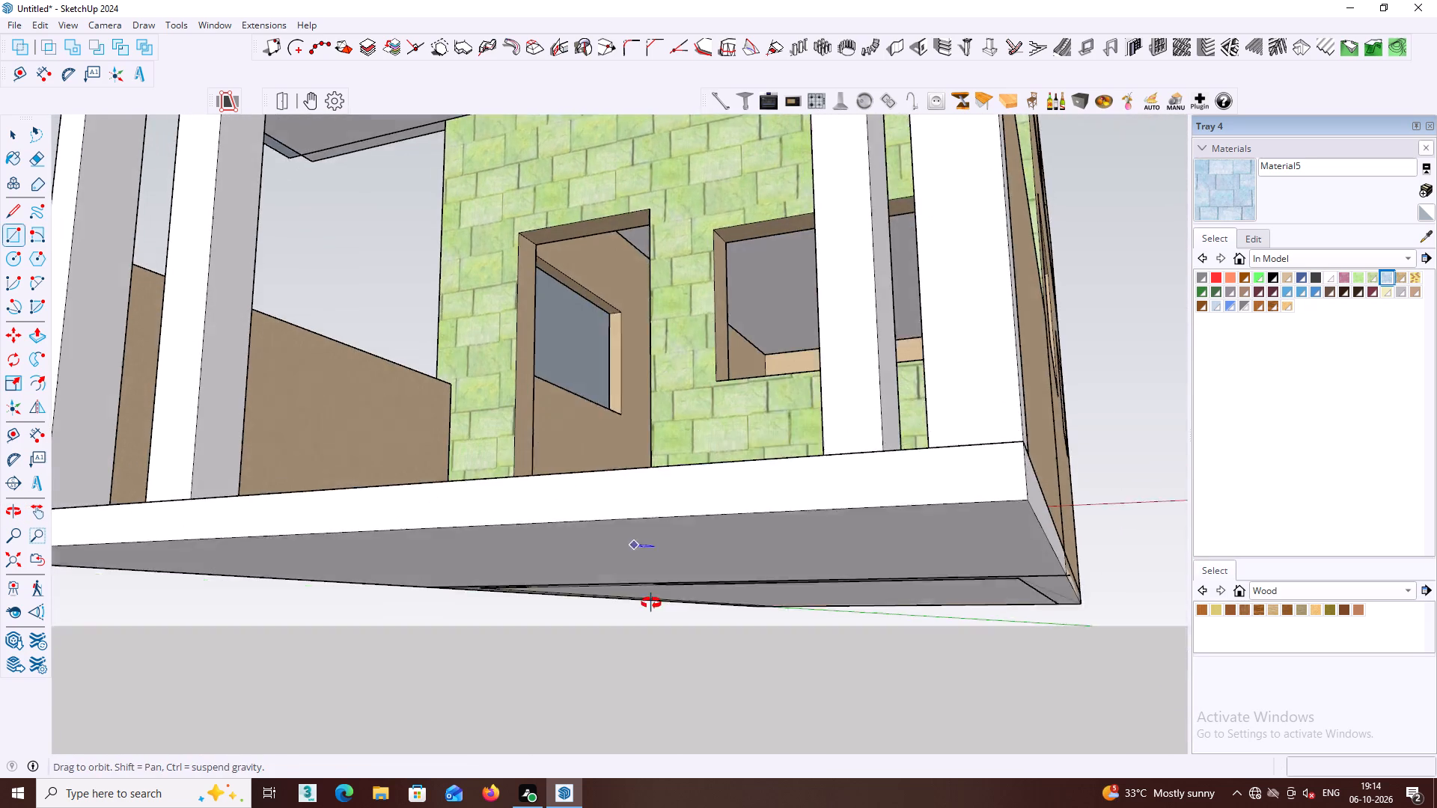
pyautogui.moveTo(651, 603); pyautogui.dragTo(641, 574, button='middle')
pyautogui.keyDown('shift'); pyautogui.moveTo(548, 283); pyautogui.dragTo(551, 315, button='middle'); pyautogui.keyUp('shift')
pyautogui.scroll(3, 549, 299)
pyautogui.middleClick(549, 299)
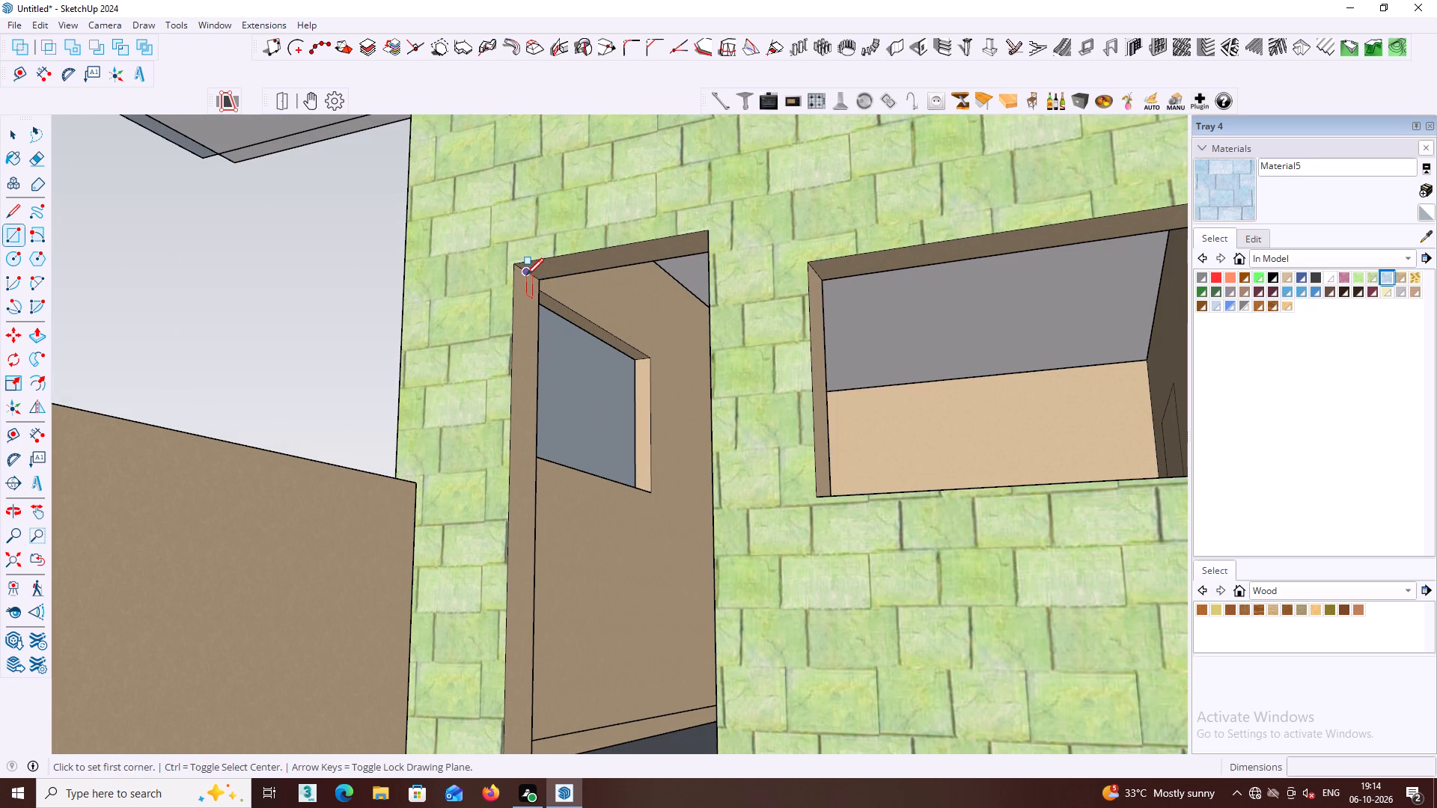
pyautogui.click(526, 272)
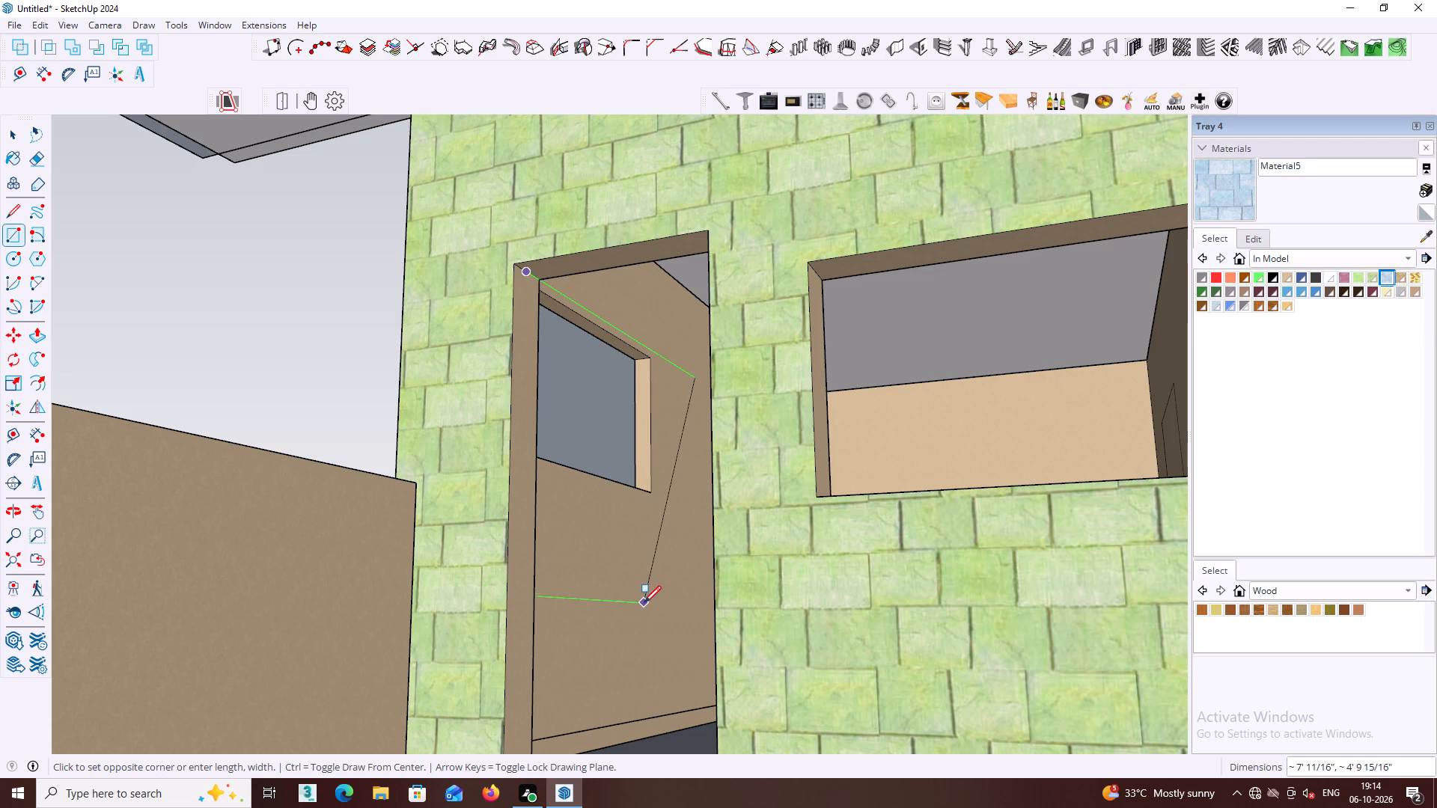
pyautogui.press('Right')
pyautogui.scroll(-3, 646, 627)
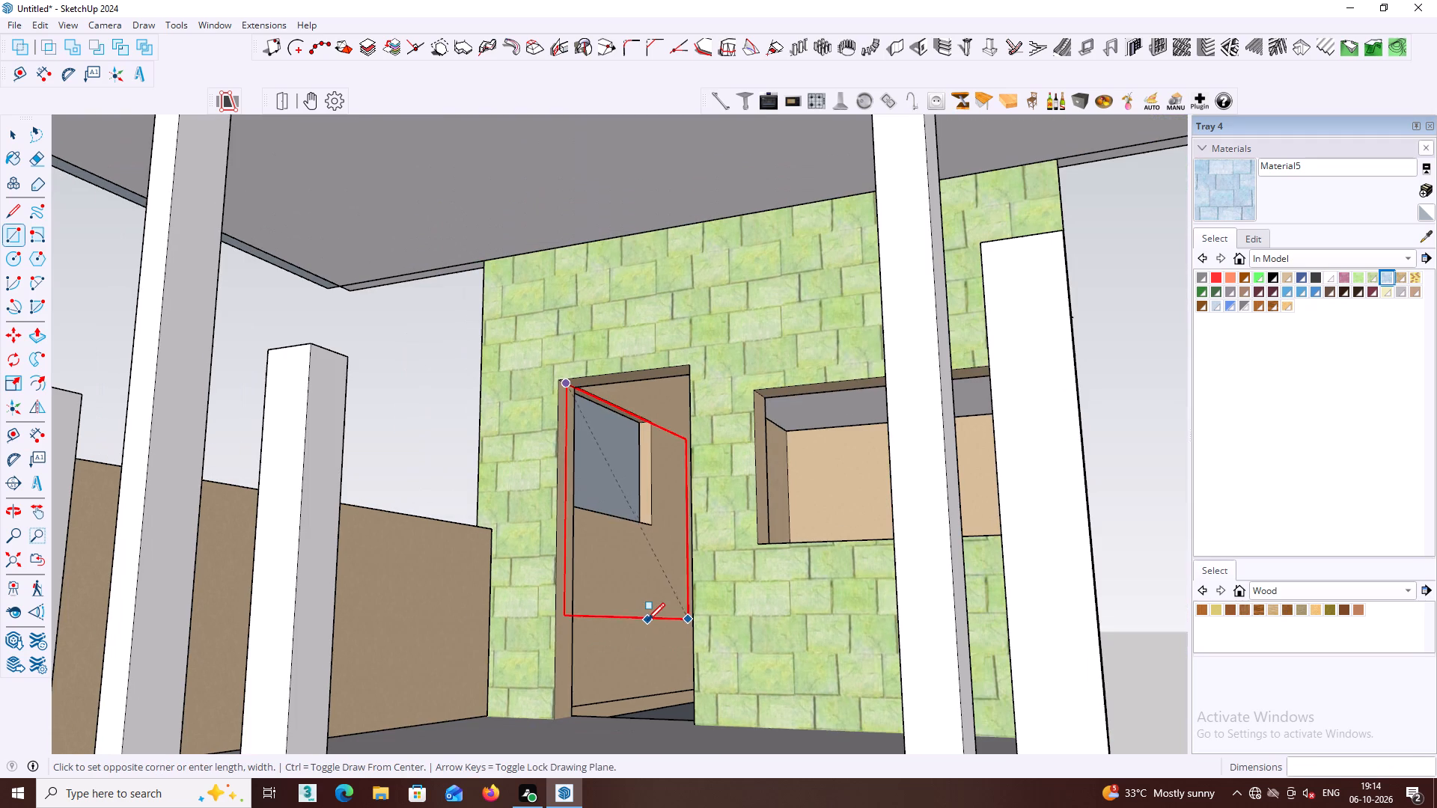
pyautogui.press('Left')
pyautogui.scroll(-4, 644, 617)
pyautogui.moveTo(669, 629); pyautogui.dragTo(620, 535, button='middle')
pyautogui.scroll(-1, 669, 628)
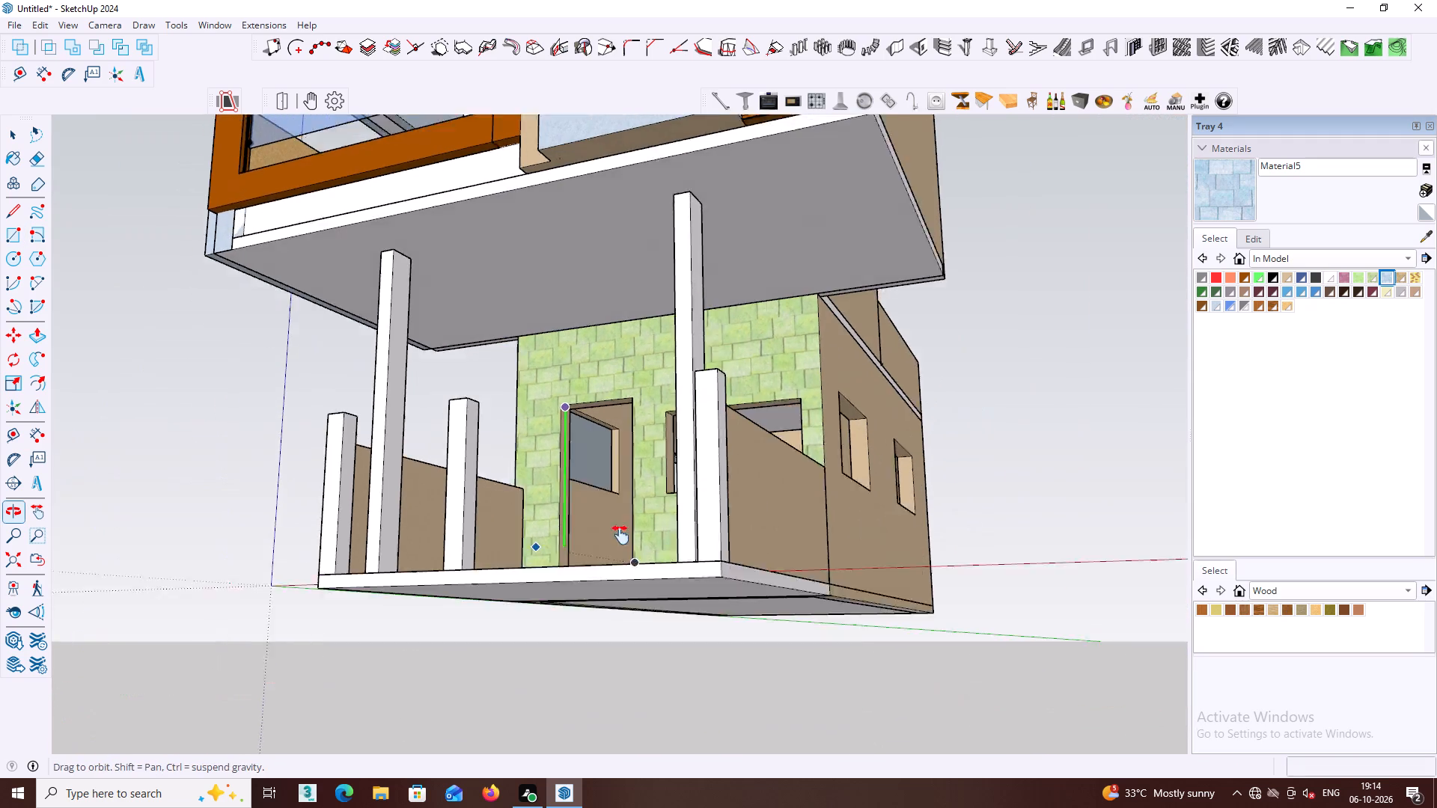
pyautogui.moveTo(620, 535); pyautogui.dragTo(605, 504, button='middle')
pyautogui.moveTo(584, 515); pyautogui.dragTo(679, 634, button='middle')
pyautogui.scroll(2, 626, 542)
pyautogui.moveTo(626, 560); pyautogui.dragTo(727, 625, button='middle')
pyautogui.scroll(3, 620, 530)
pyautogui.moveTo(619, 530); pyautogui.dragTo(714, 572, button='middle')
pyautogui.moveTo(651, 553); pyautogui.dragTo(740, 552, button='middle')
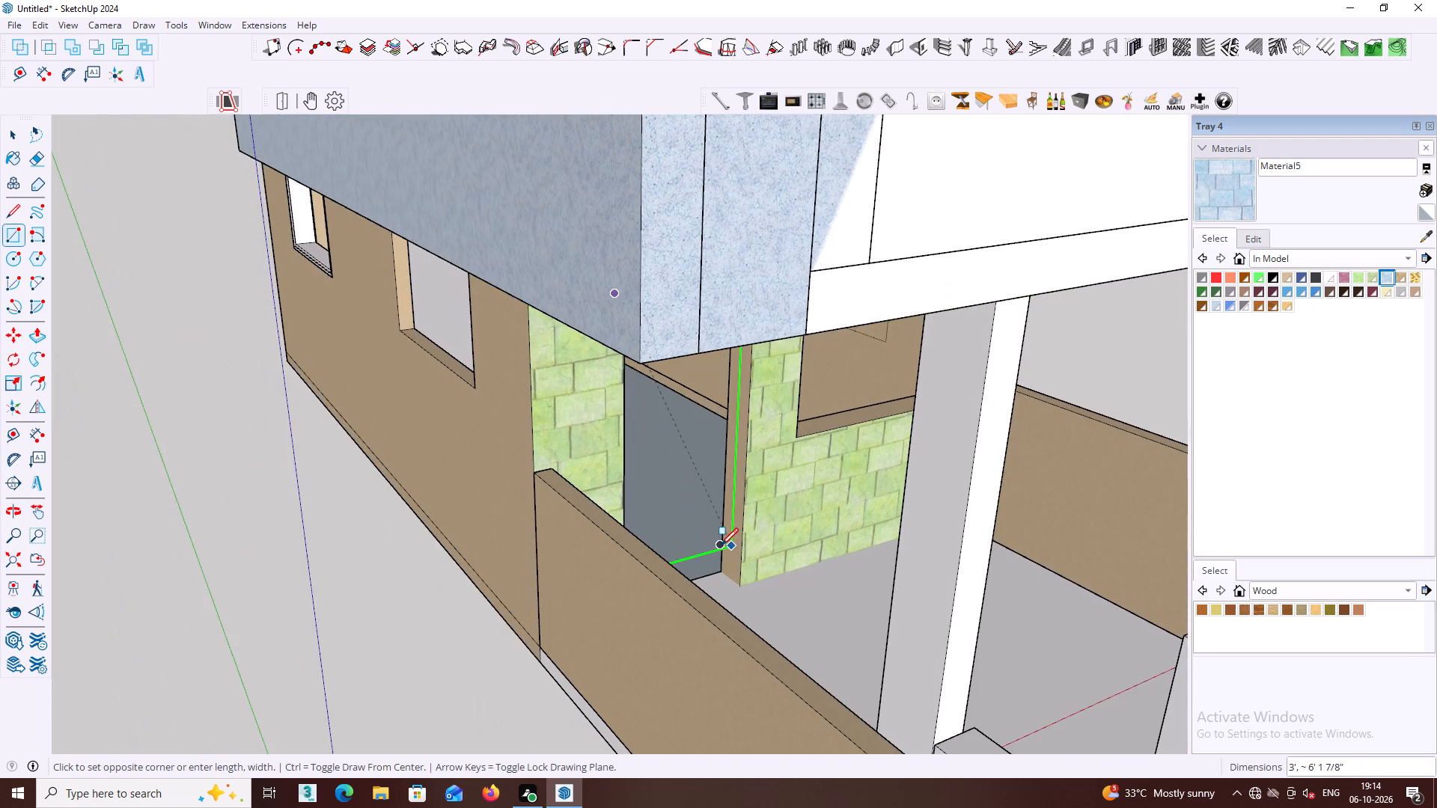
pyautogui.scroll(5, 721, 545)
pyautogui.moveTo(728, 584); pyautogui.dragTo(725, 602, button='middle')
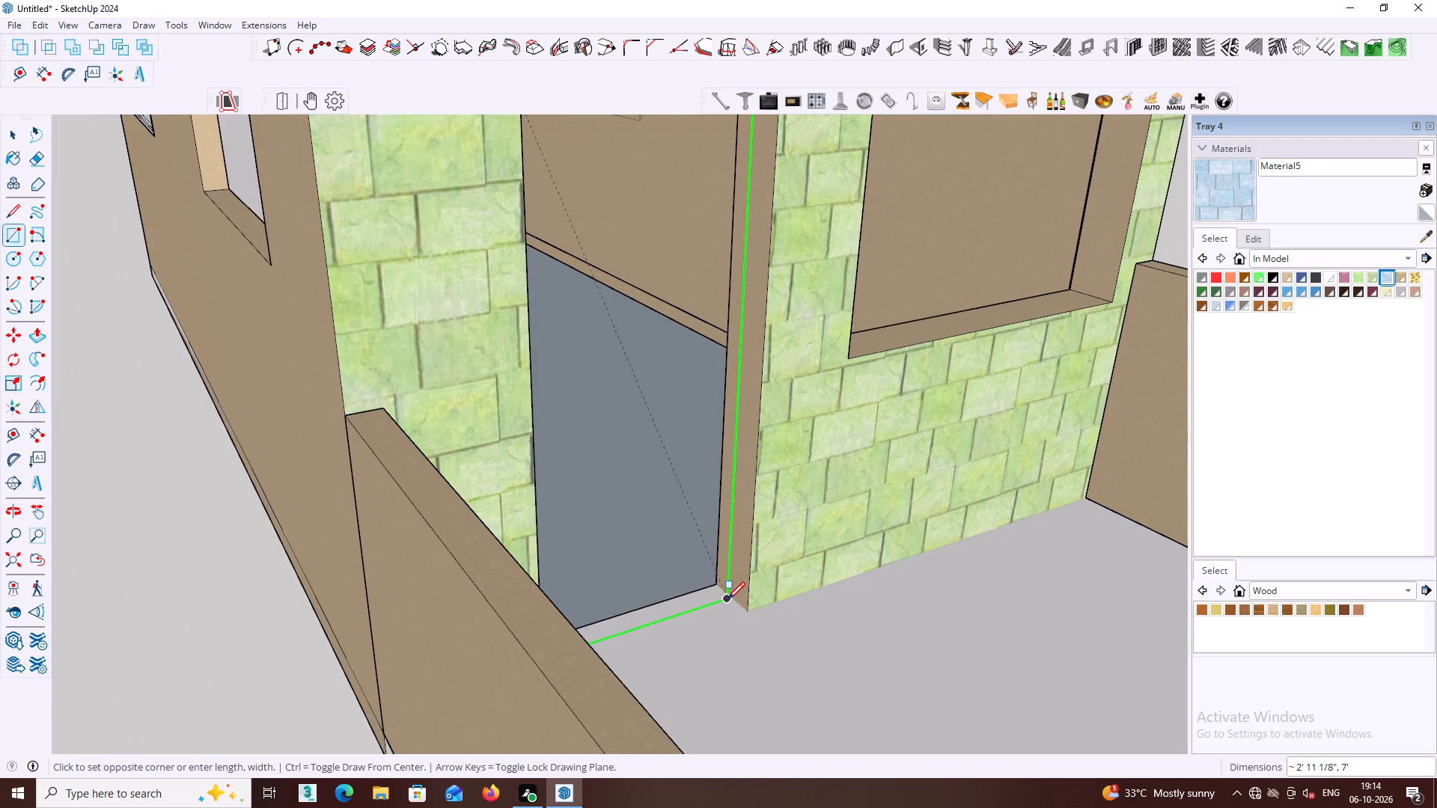
pyautogui.scroll(9, 727, 598)
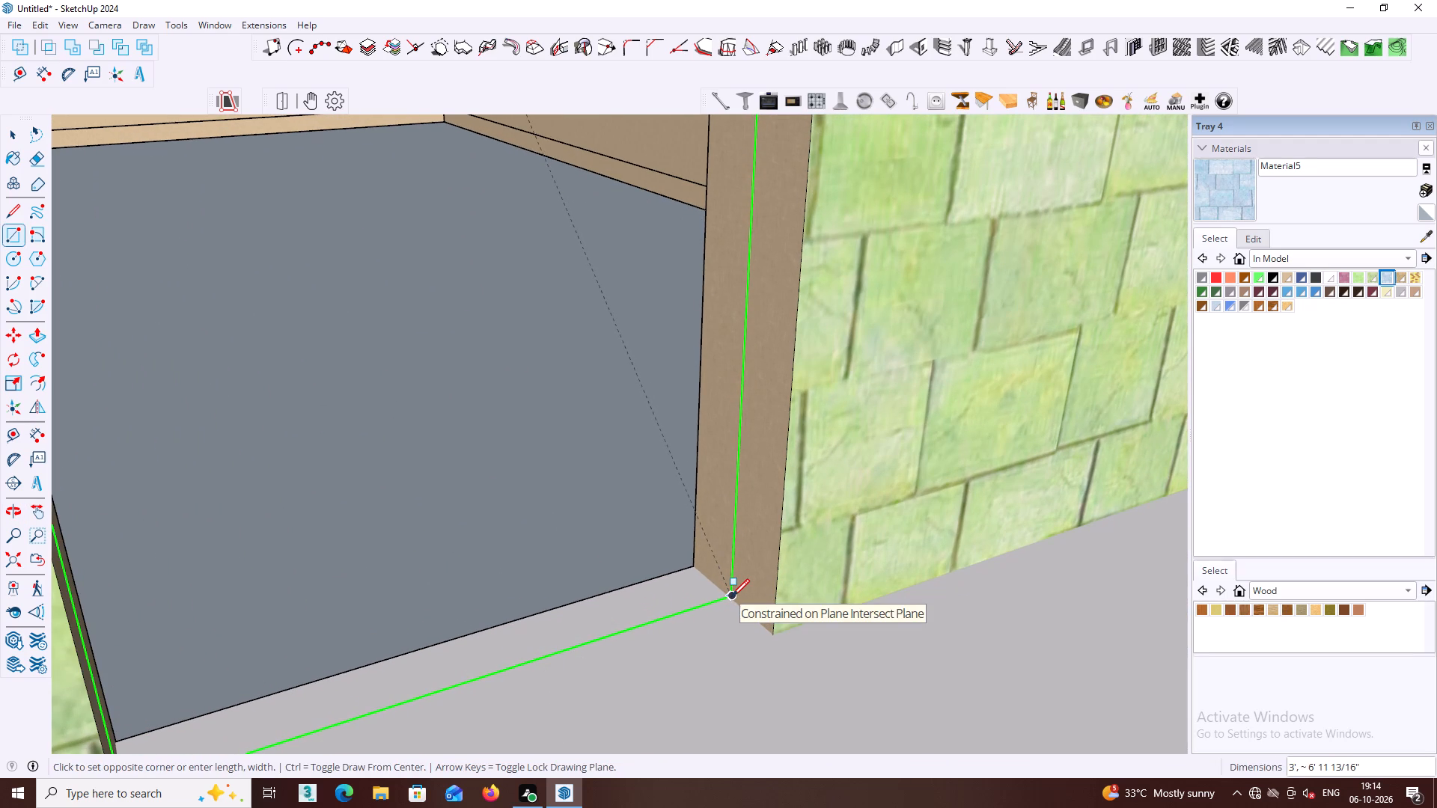
pyautogui.click(732, 596)
pyautogui.press('space')
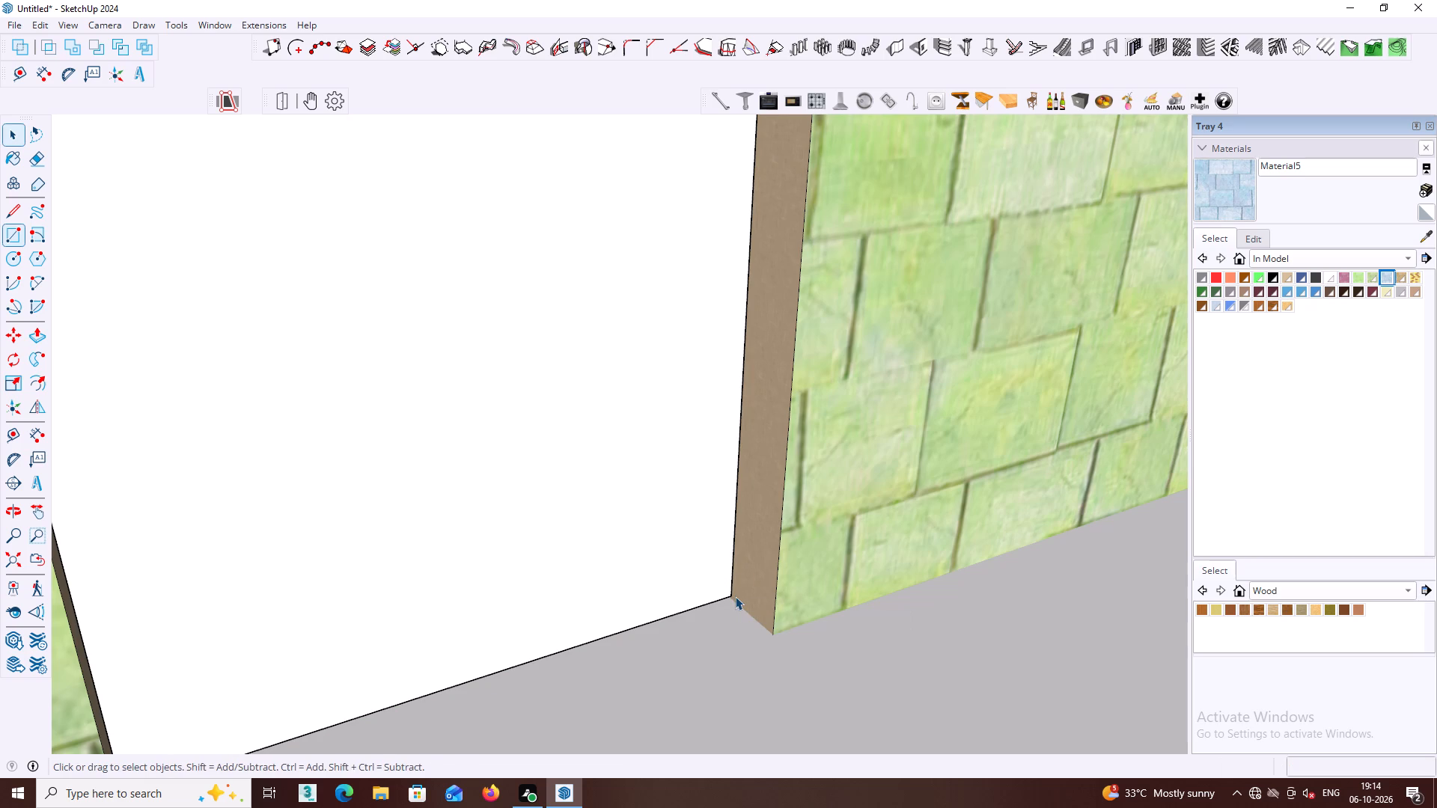
# Examine the filled door opening, the porch and the adjacent side windows from several angles.
pyautogui.scroll(-4, 735, 596)
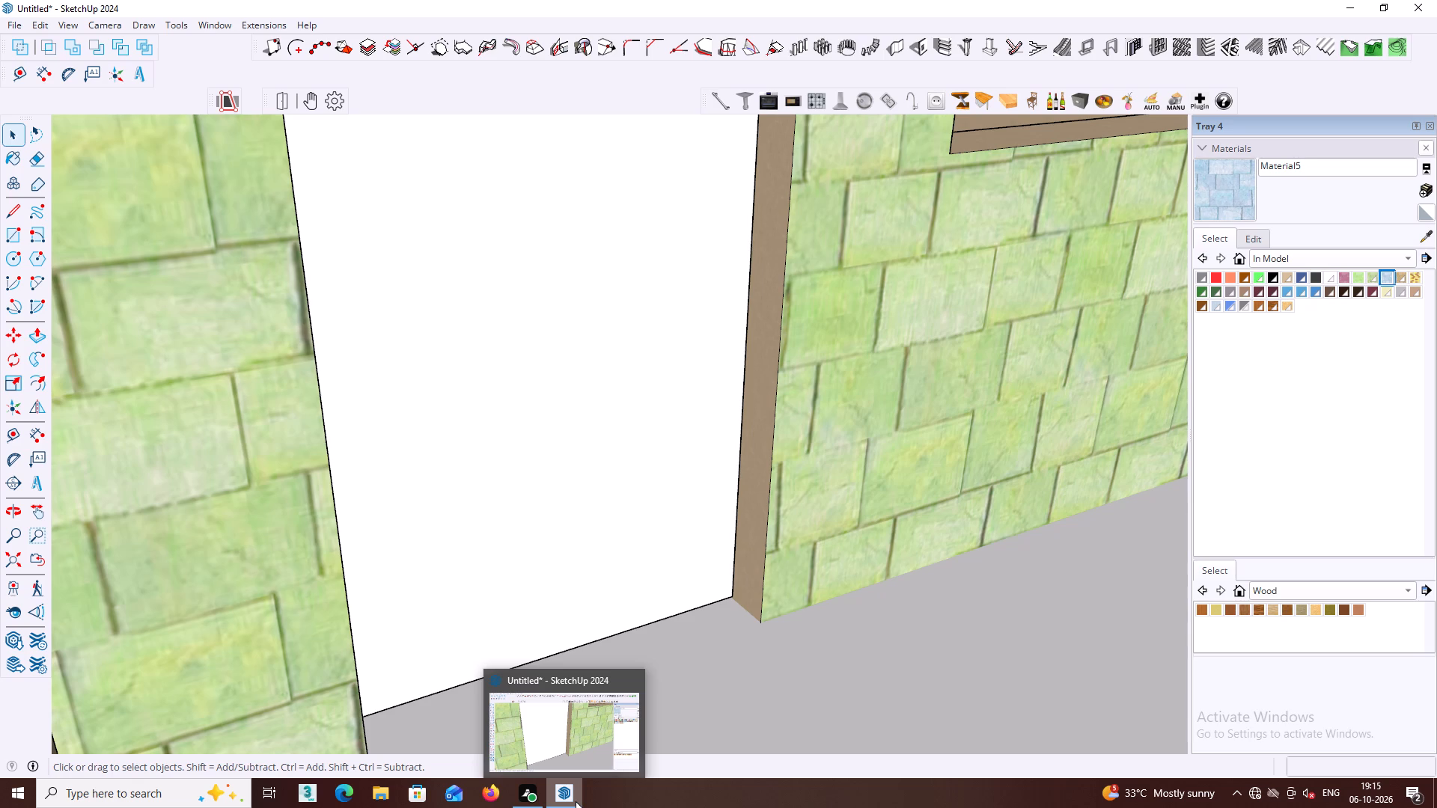
pyautogui.click(693, 674)
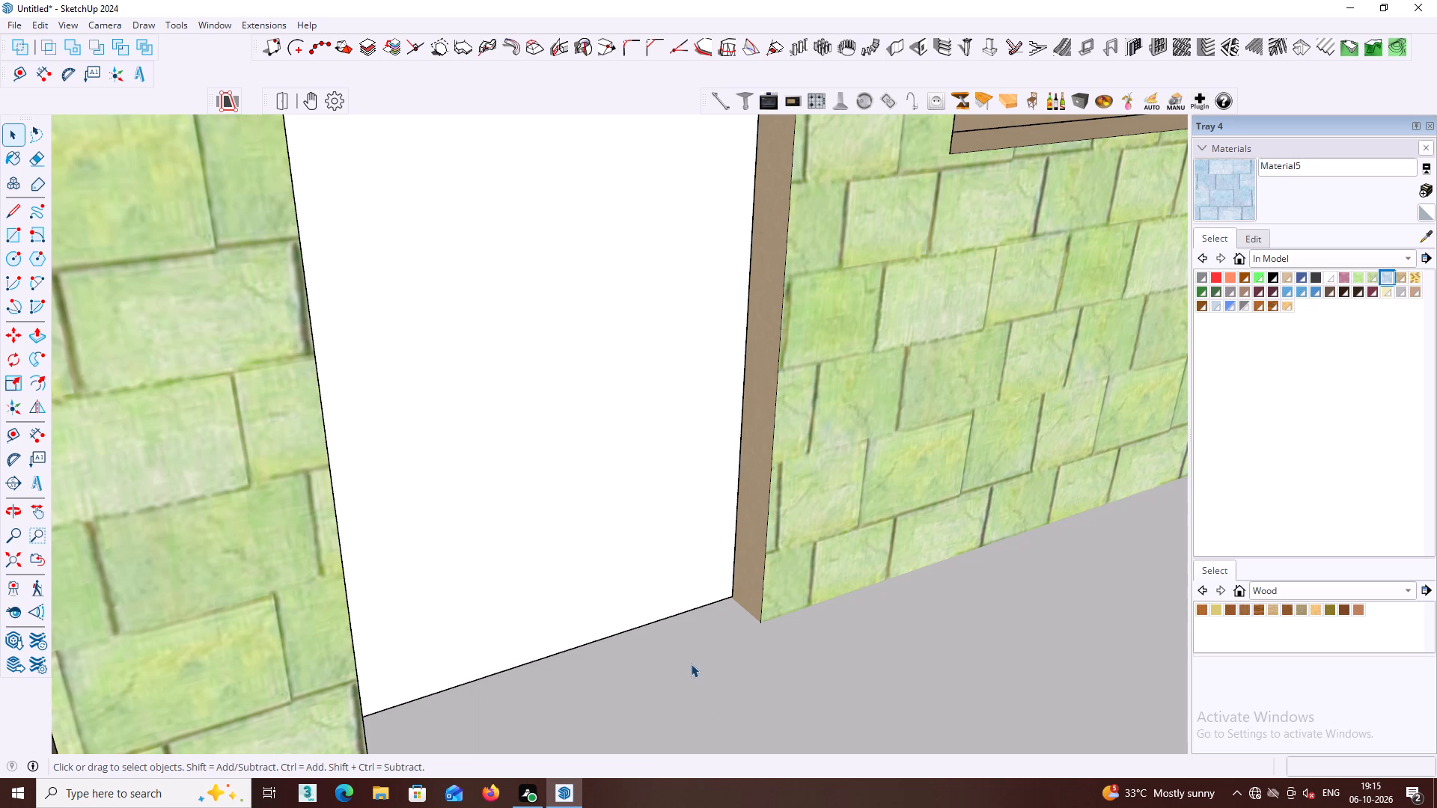
pyautogui.scroll(-7, 689, 664)
pyautogui.middleClick(709, 666)
pyautogui.moveTo(712, 678); pyautogui.dragTo(641, 616, button='middle')
pyautogui.keyDown('shift'); pyautogui.scroll(-5, 641, 616); pyautogui.keyUp('shift')
pyautogui.moveTo(619, 609); pyautogui.dragTo(620, 633, button='middle')
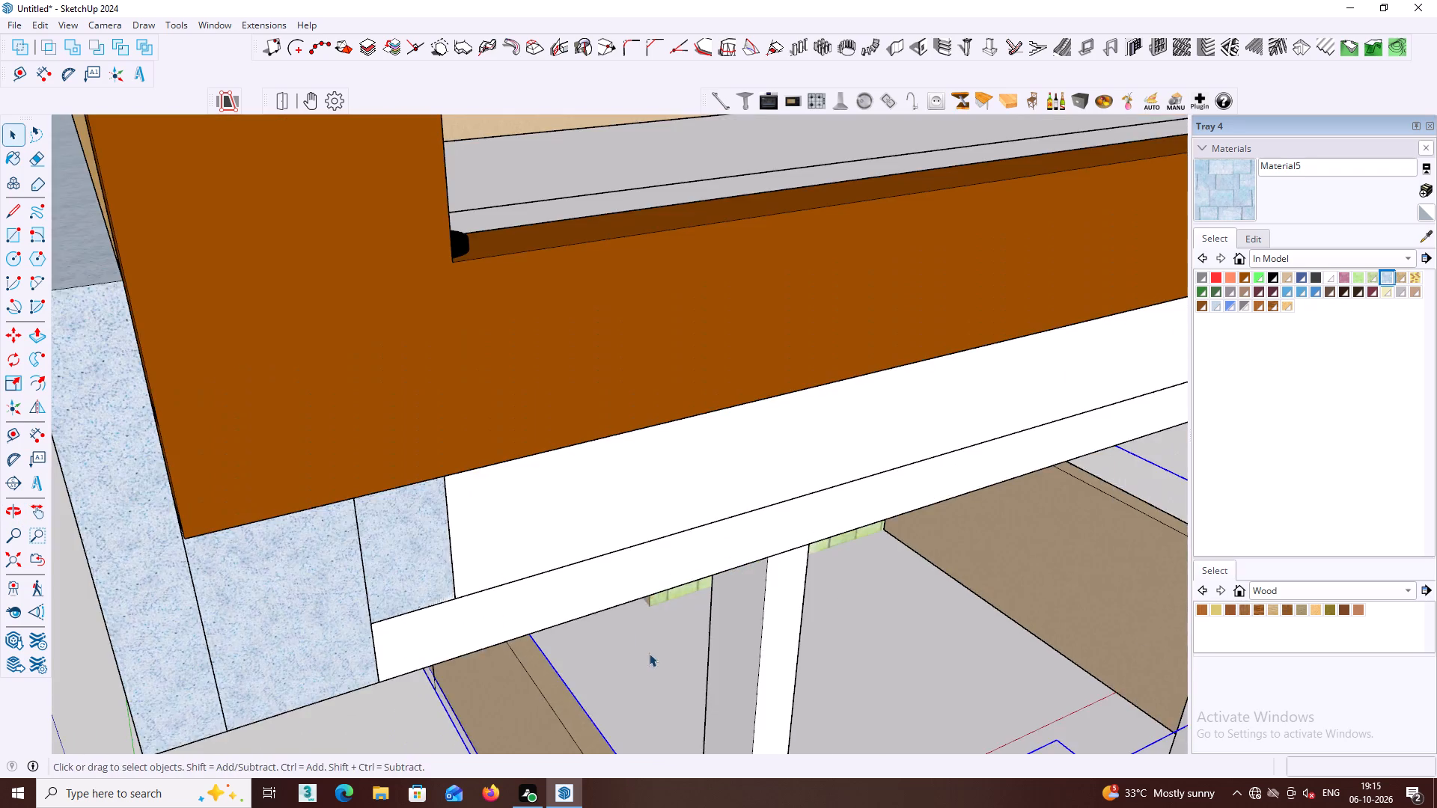
pyautogui.moveTo(643, 619); pyautogui.dragTo(564, 492, button='middle')
pyautogui.moveTo(553, 516); pyautogui.dragTo(519, 475, button='middle')
pyautogui.moveTo(544, 379); pyautogui.dragTo(508, 363, button='middle')
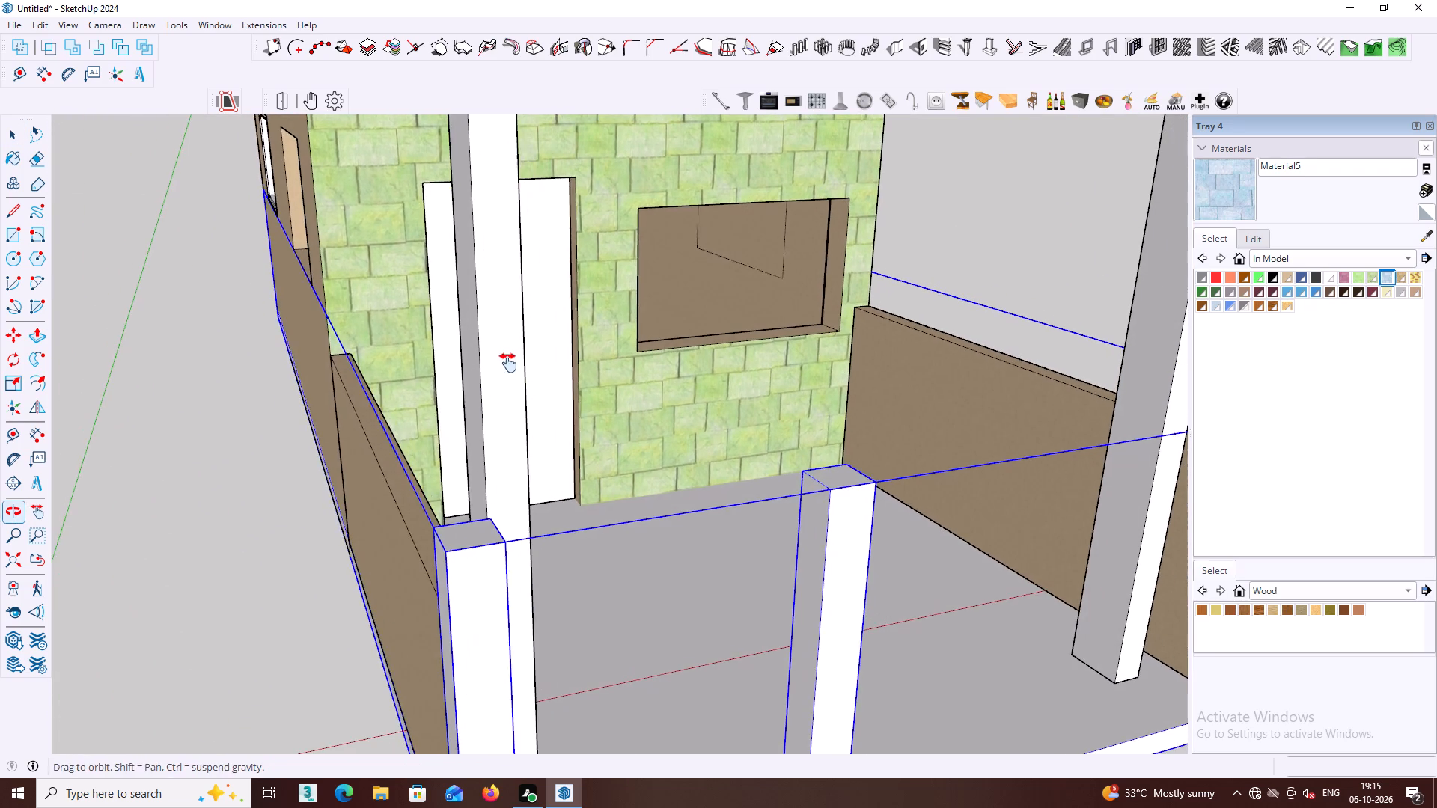
pyautogui.moveTo(508, 363); pyautogui.dragTo(504, 367, button='middle')
pyautogui.moveTo(506, 361); pyautogui.dragTo(486, 376, button='middle')
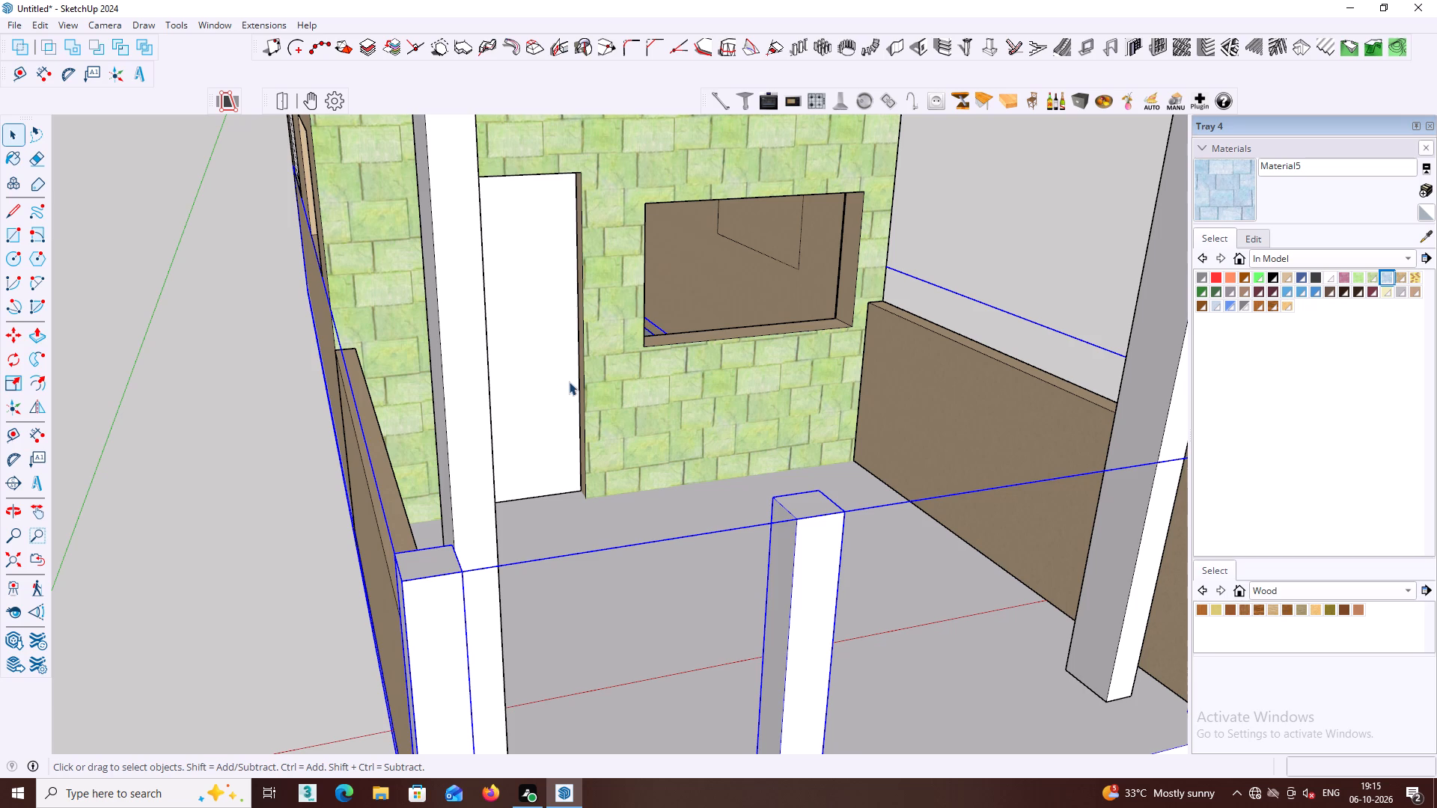
pyautogui.moveTo(576, 378); pyautogui.dragTo(662, 367, button='middle')
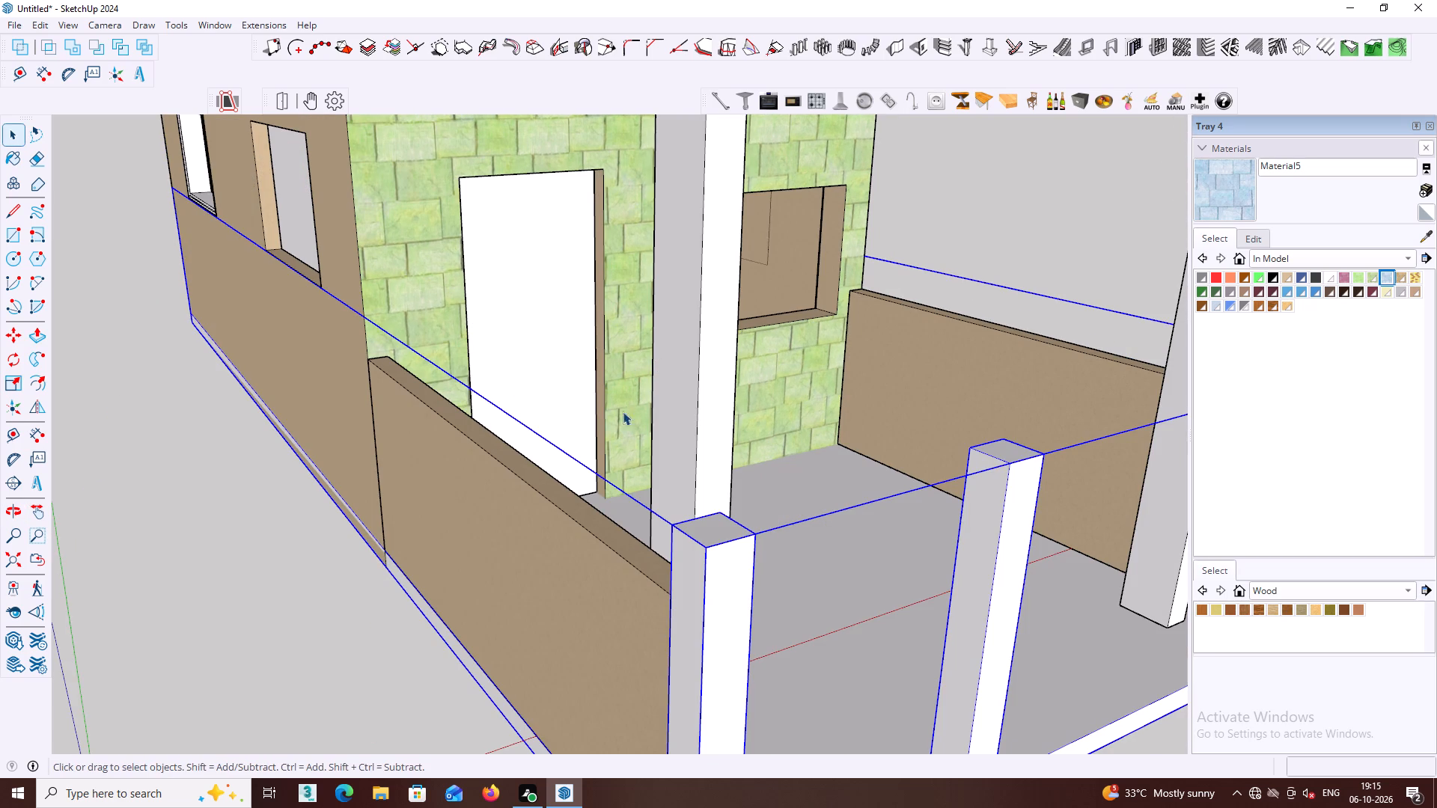
pyautogui.click(248, 584)
pyautogui.moveTo(607, 328); pyautogui.dragTo(552, 346, button='middle')
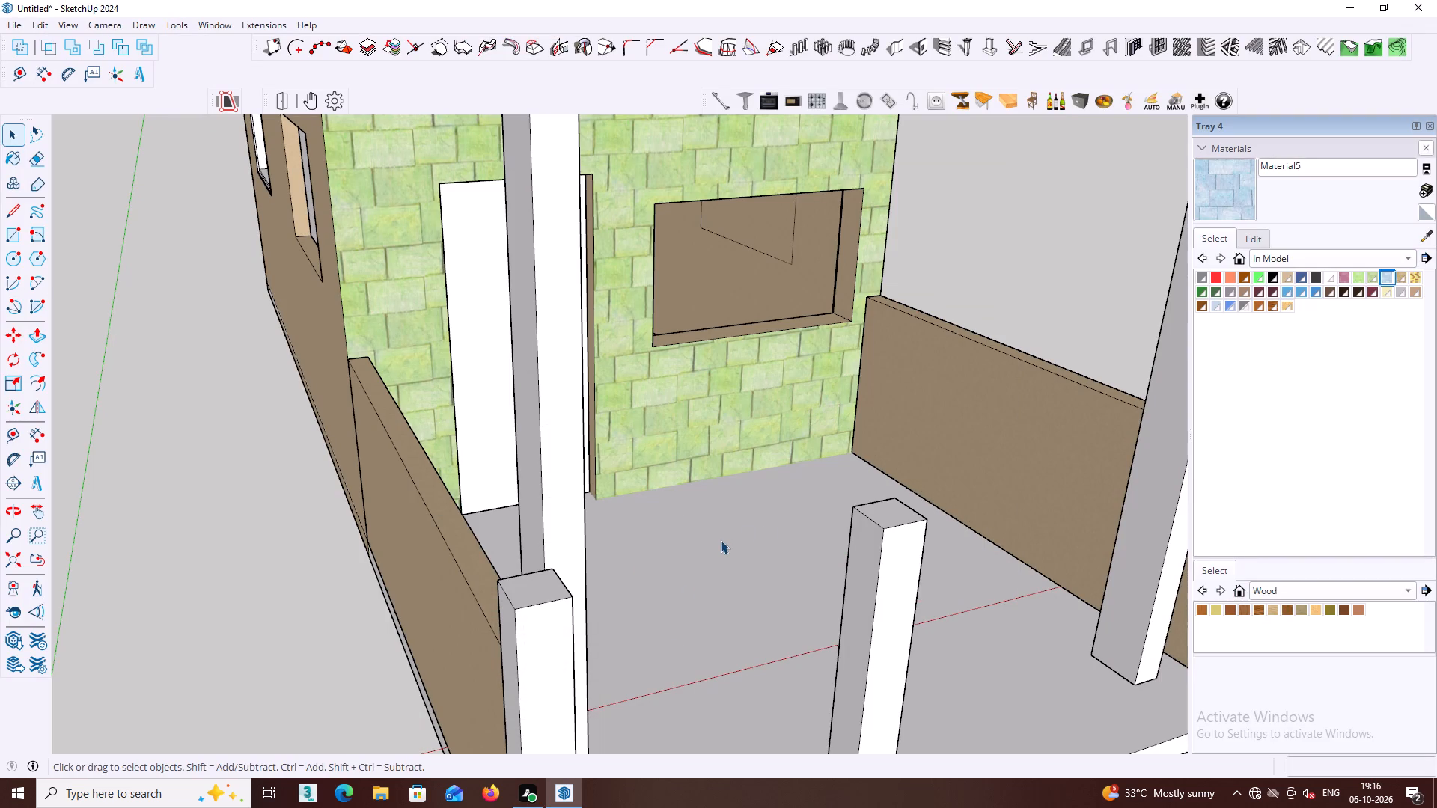
pyautogui.scroll(-5, 710, 540)
pyautogui.keyDown('shift'); pyautogui.moveTo(689, 539); pyautogui.dragTo(615, 504, button='middle'); pyautogui.keyUp('shift')
pyautogui.moveTo(616, 501); pyautogui.dragTo(568, 489, button='middle')
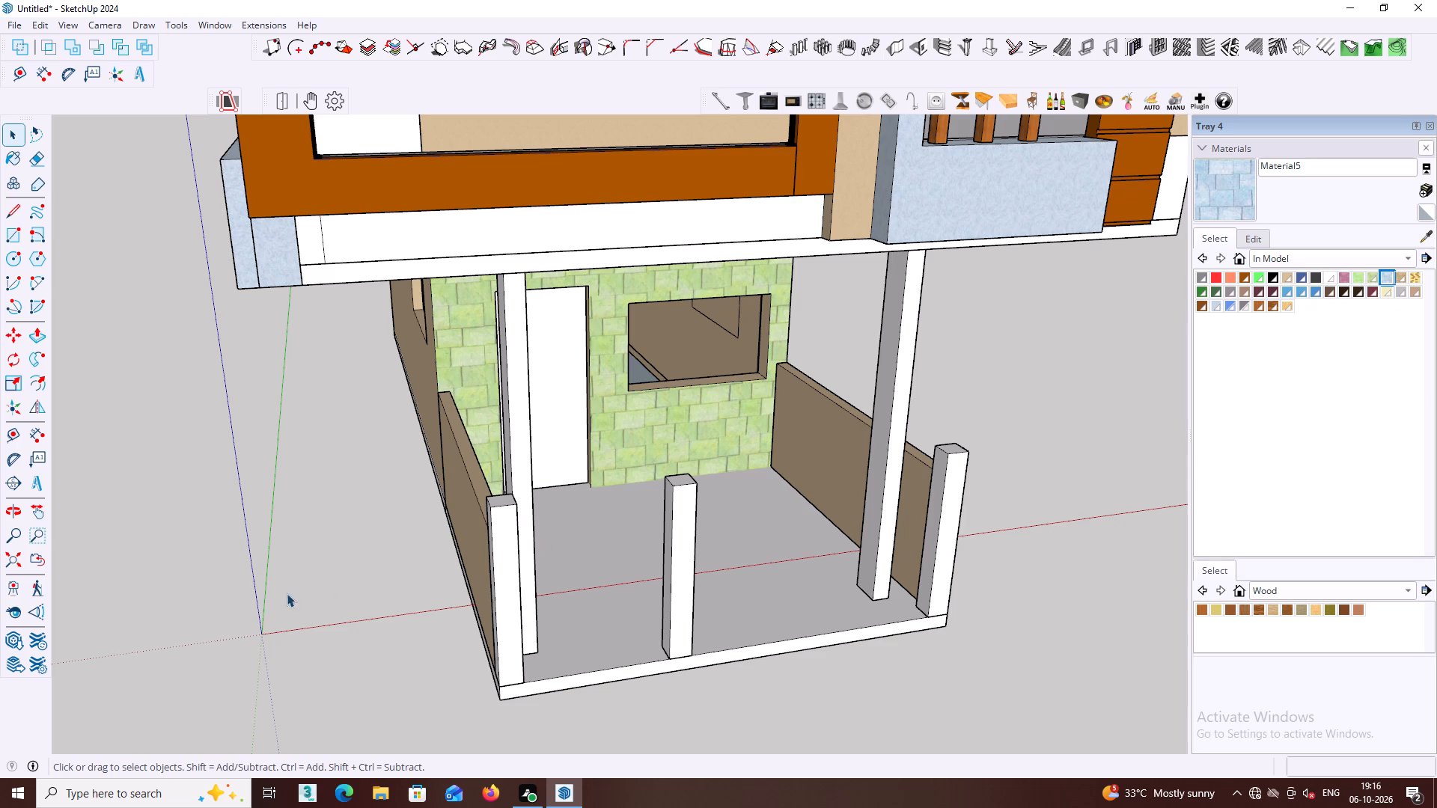
pyautogui.moveTo(463, 570); pyautogui.dragTo(564, 545, button='middle')
pyautogui.scroll(1, 418, 568)
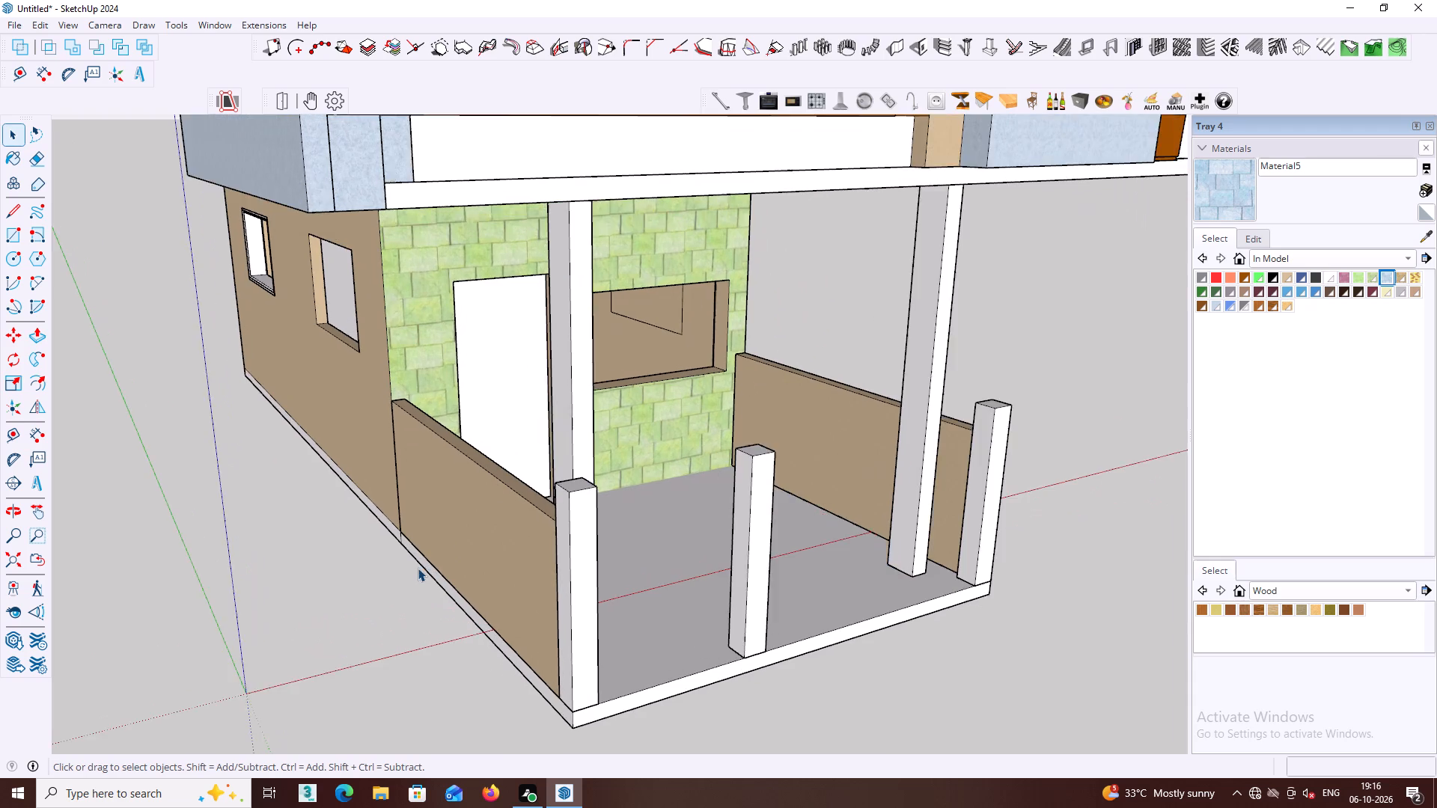
# Examine where the ground-floor side wall meets the porch parapet and base slab, from above and below.
pyautogui.scroll(8, 418, 568)
pyautogui.moveTo(394, 518); pyautogui.dragTo(480, 521, button='middle')
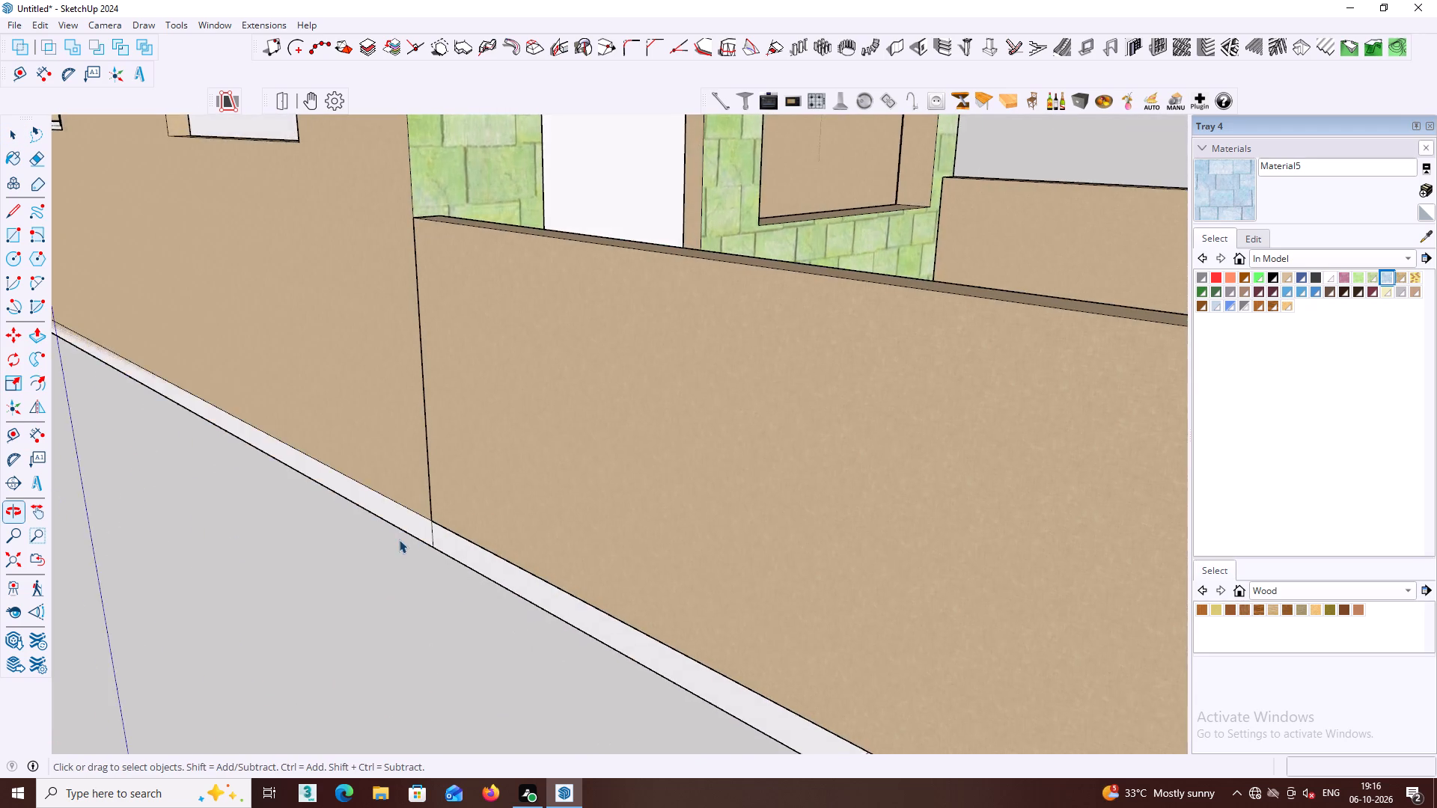
pyautogui.scroll(1, 399, 539)
pyautogui.scroll(-8, 417, 533)
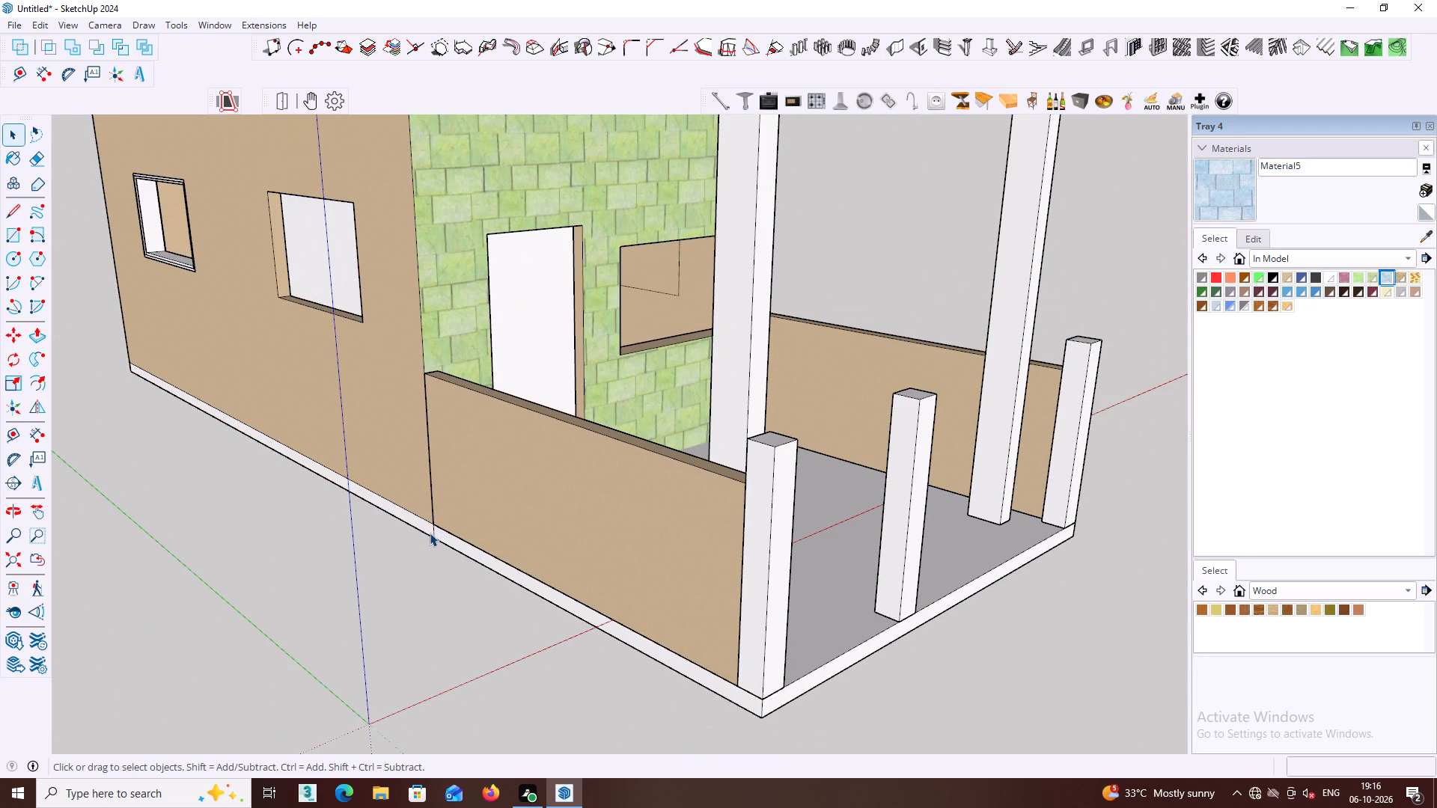
pyautogui.click(431, 530)
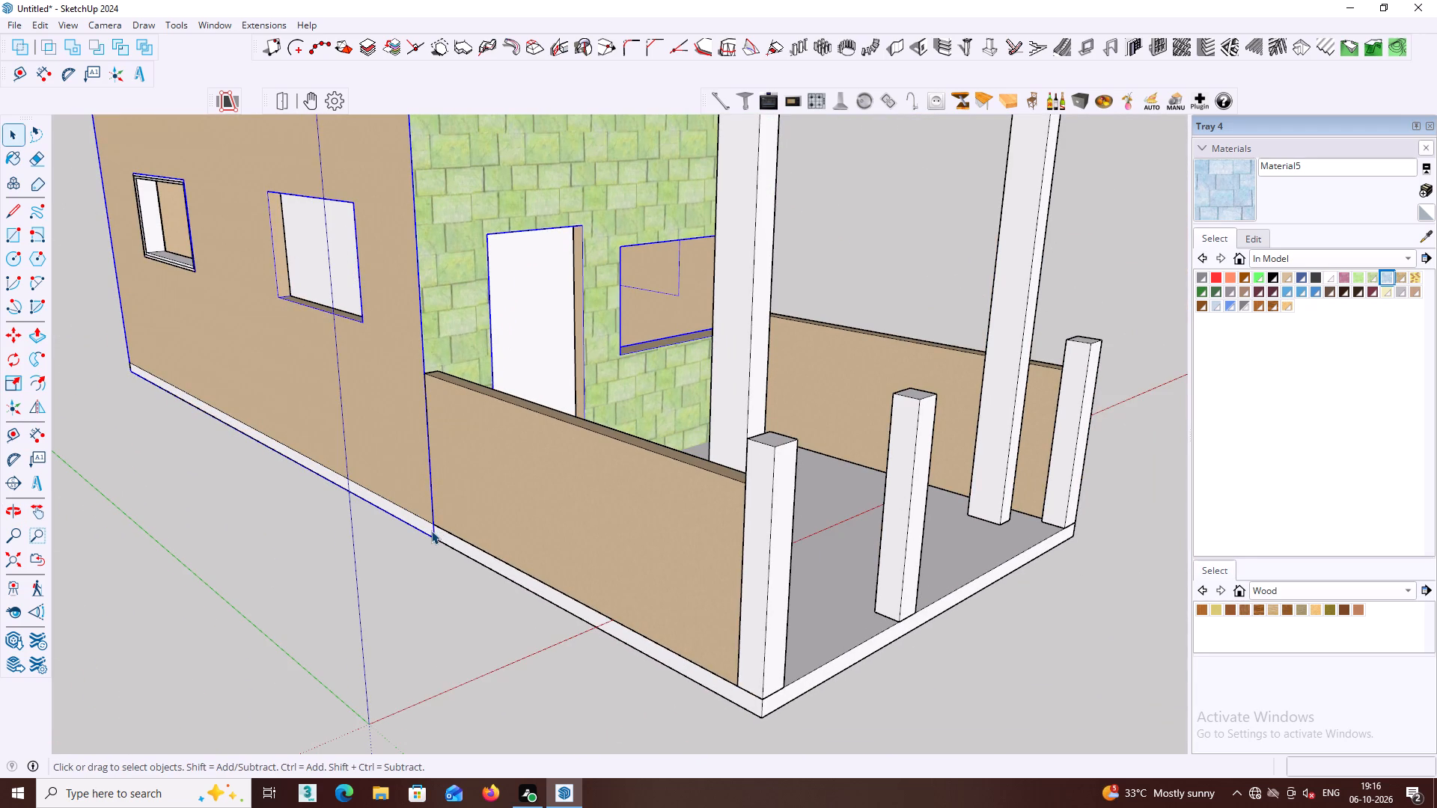
pyautogui.tripleClick(431, 530)
pyautogui.click(435, 535)
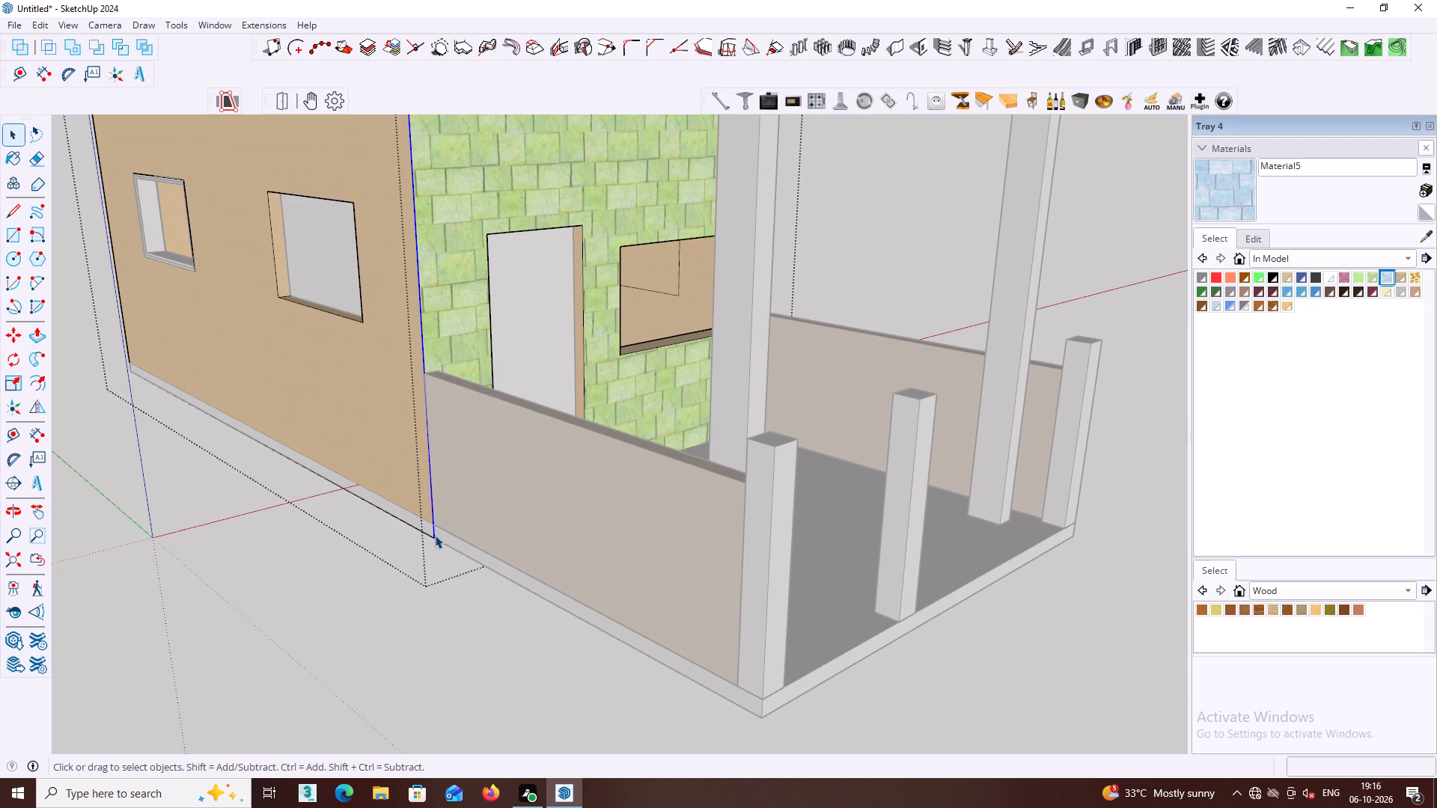
pyautogui.click(384, 576)
pyautogui.scroll(-4, 409, 612)
pyautogui.moveTo(623, 667); pyautogui.dragTo(658, 655, button='middle')
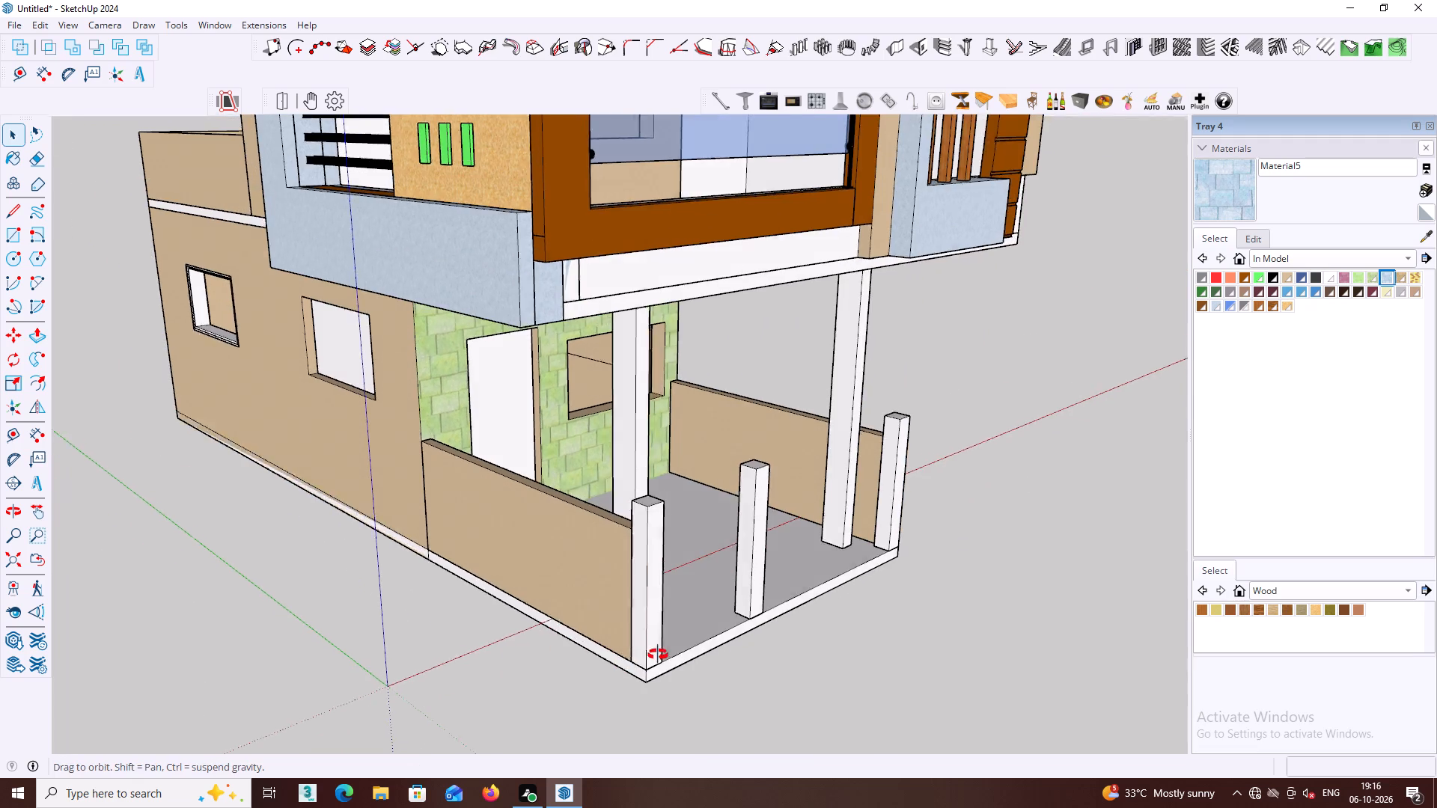
pyautogui.moveTo(658, 655); pyautogui.dragTo(617, 640, button='middle')
pyautogui.moveTo(376, 574); pyautogui.dragTo(355, 579, button='middle')
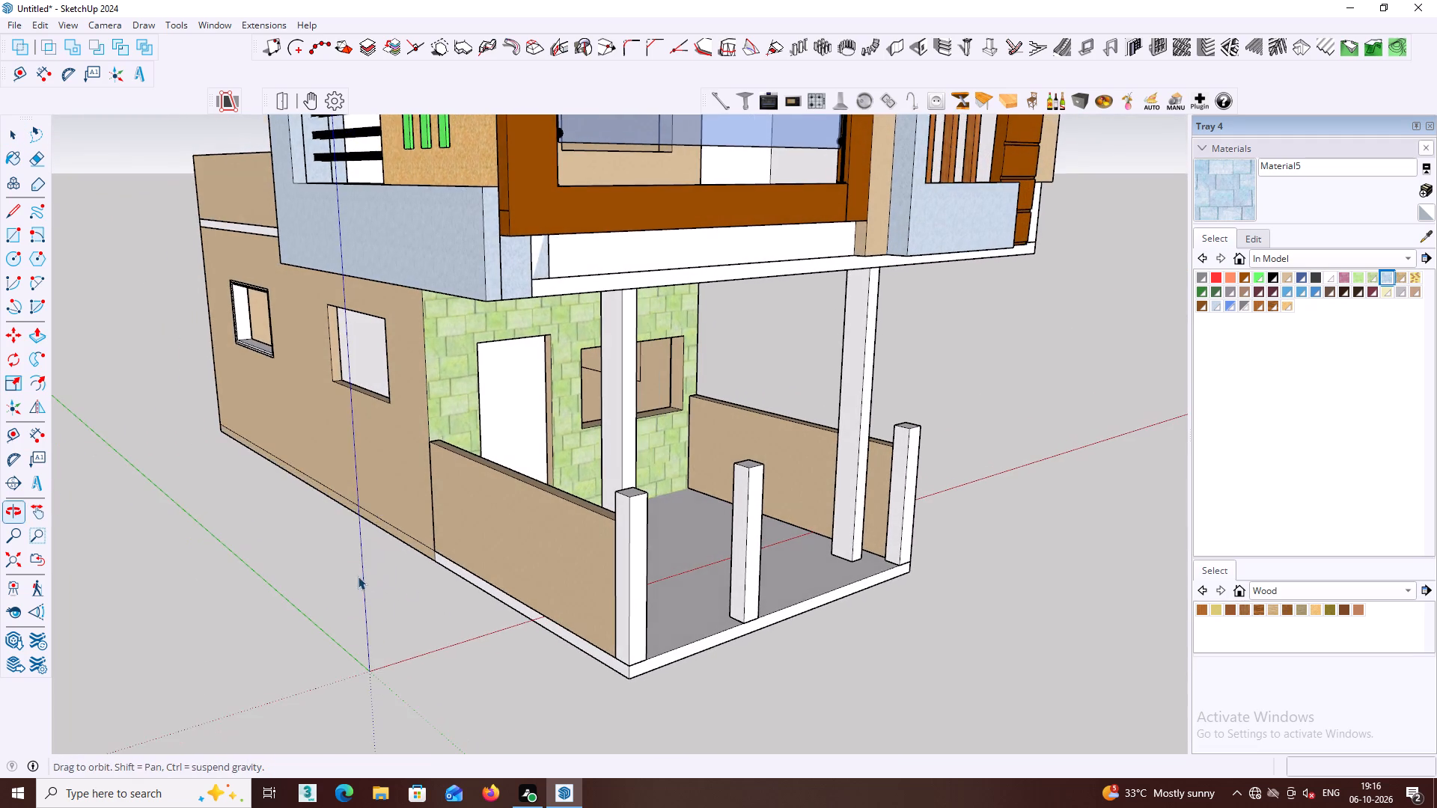
pyautogui.moveTo(370, 561); pyautogui.dragTo(415, 248, button='middle')
pyautogui.moveTo(407, 636); pyautogui.dragTo(397, 622, button='middle')
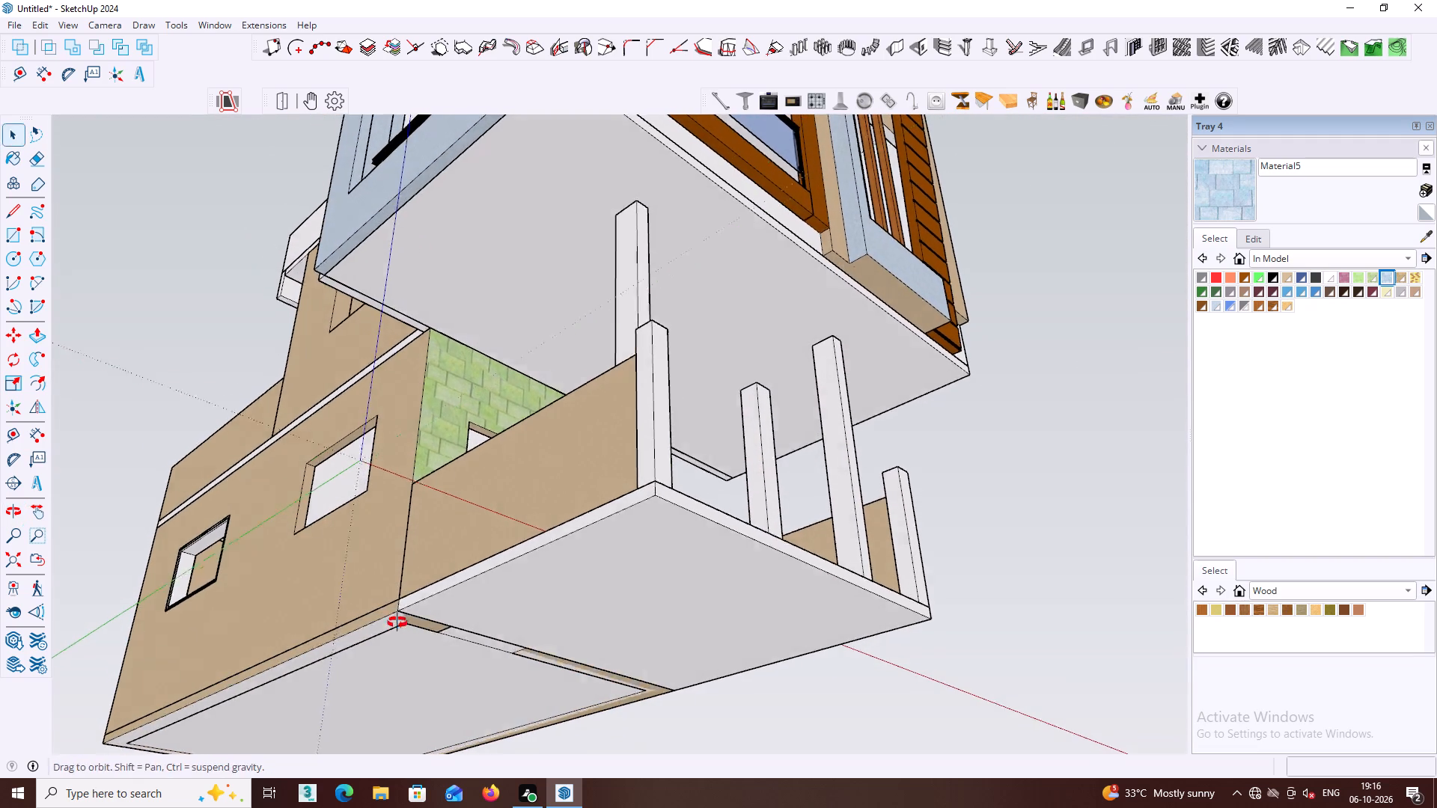
pyautogui.moveTo(397, 622); pyautogui.dragTo(379, 614, button='middle')
pyautogui.click(374, 624)
pyautogui.doubleClick(388, 619)
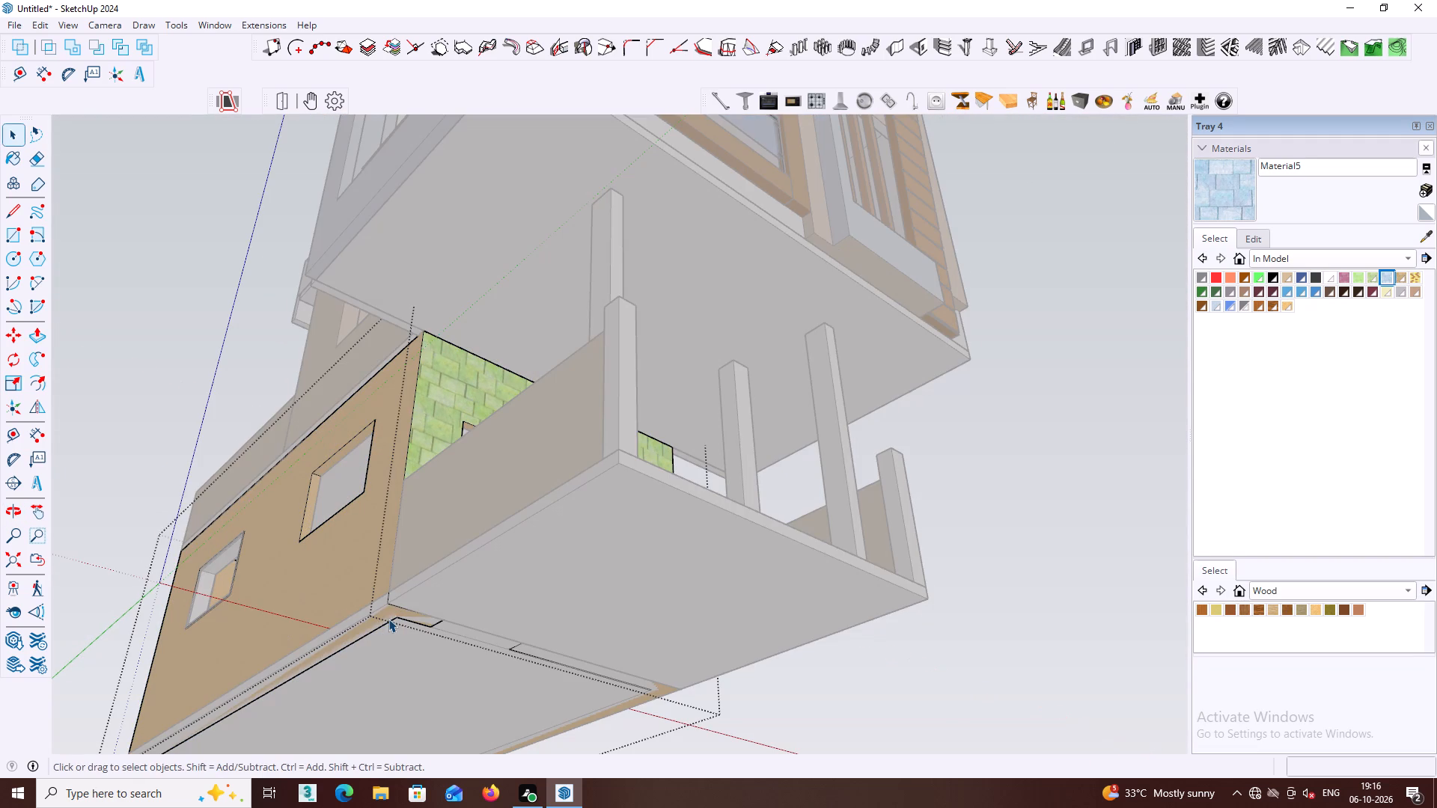
pyautogui.click(387, 615)
pyautogui.scroll(-3, 393, 605)
pyautogui.click(843, 623)
pyautogui.scroll(-3, 840, 619)
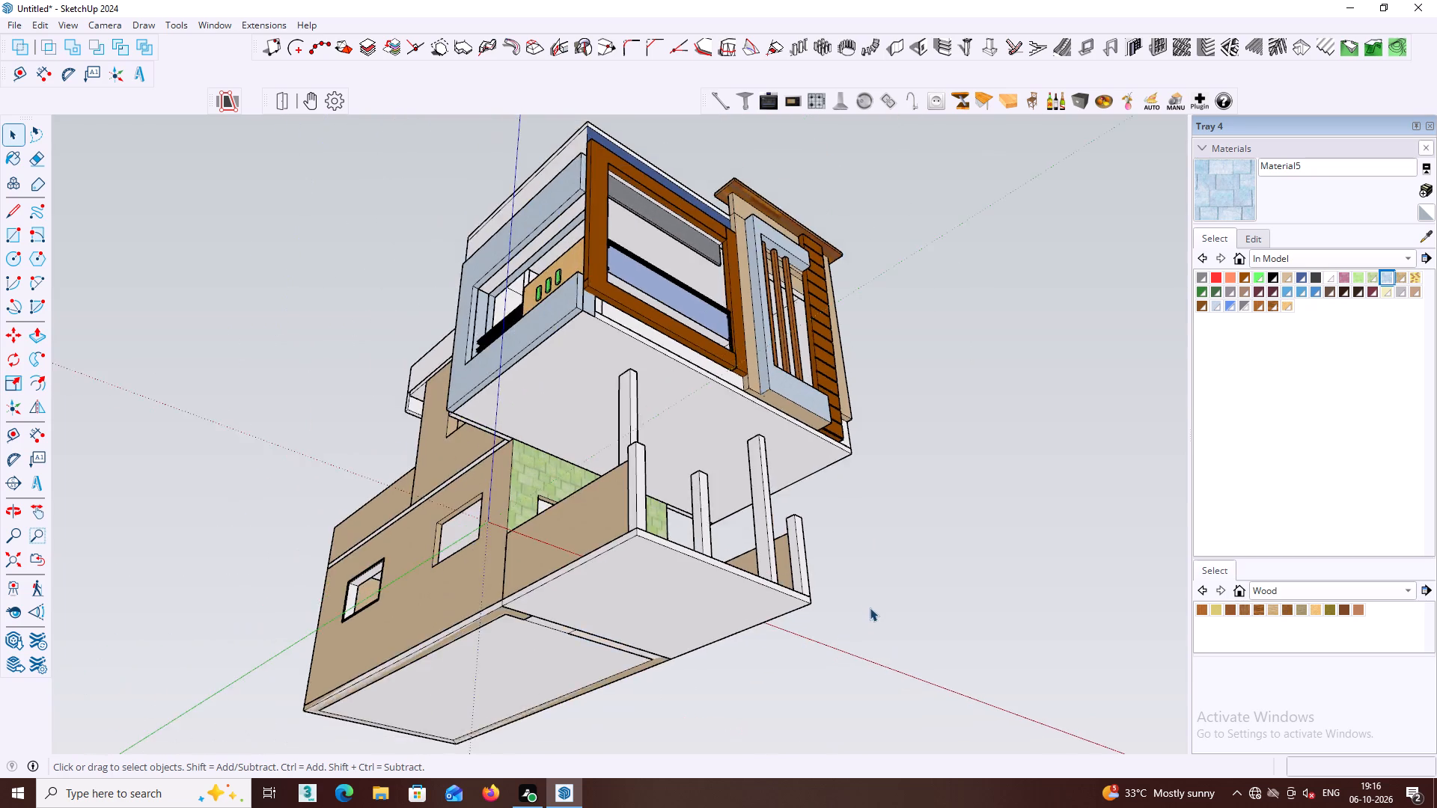
# Examine the whole house exterior from the front, above and the side for surfaces still unpainted.
pyautogui.moveTo(871, 608); pyautogui.dragTo(870, 807, button='middle')
pyautogui.moveTo(849, 701); pyautogui.dragTo(849, 726, button='middle')
pyautogui.scroll(-1, 849, 700)
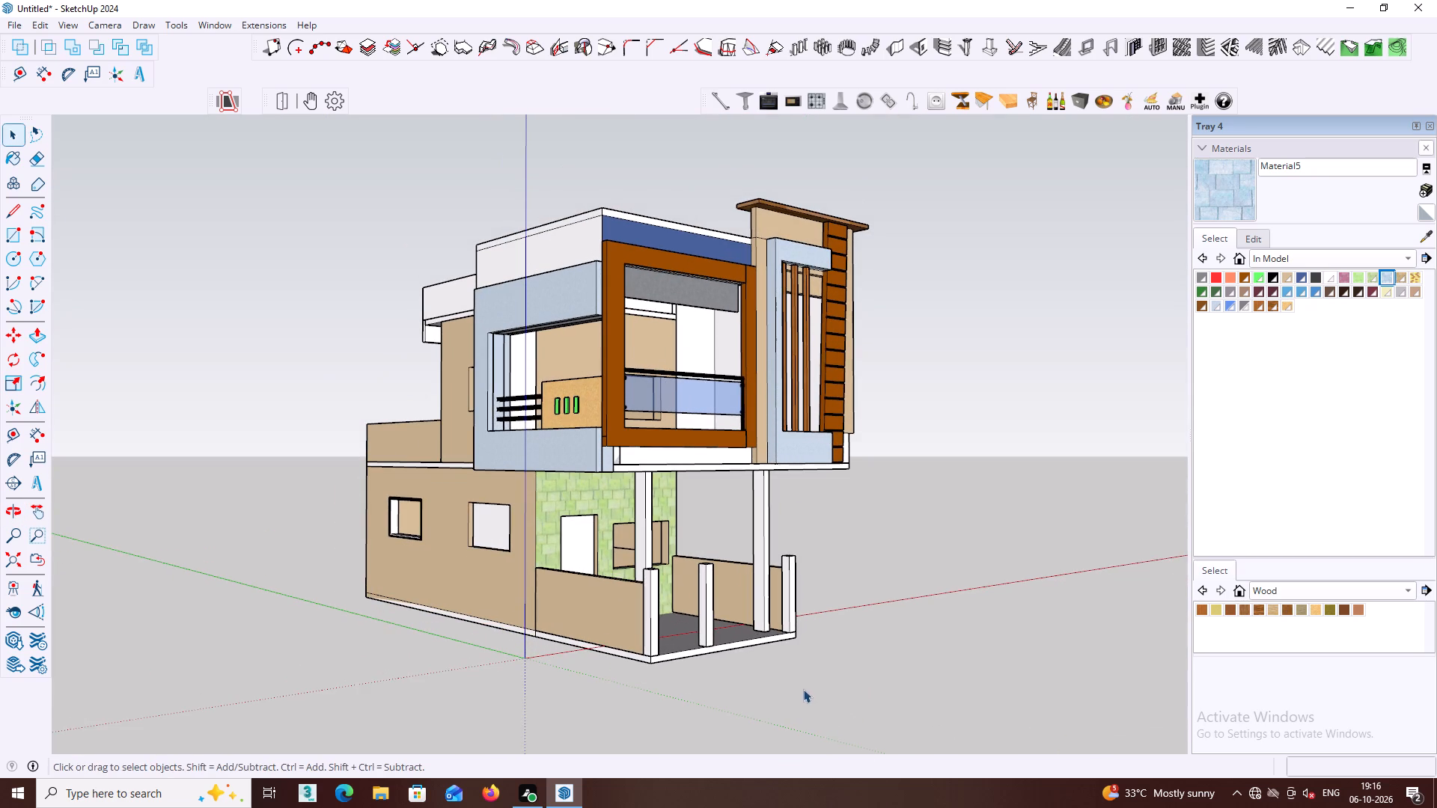
pyautogui.moveTo(803, 688); pyautogui.dragTo(928, 716, button='middle')
pyautogui.scroll(-3, 800, 652)
pyautogui.moveTo(652, 648); pyautogui.dragTo(520, 619, button='middle')
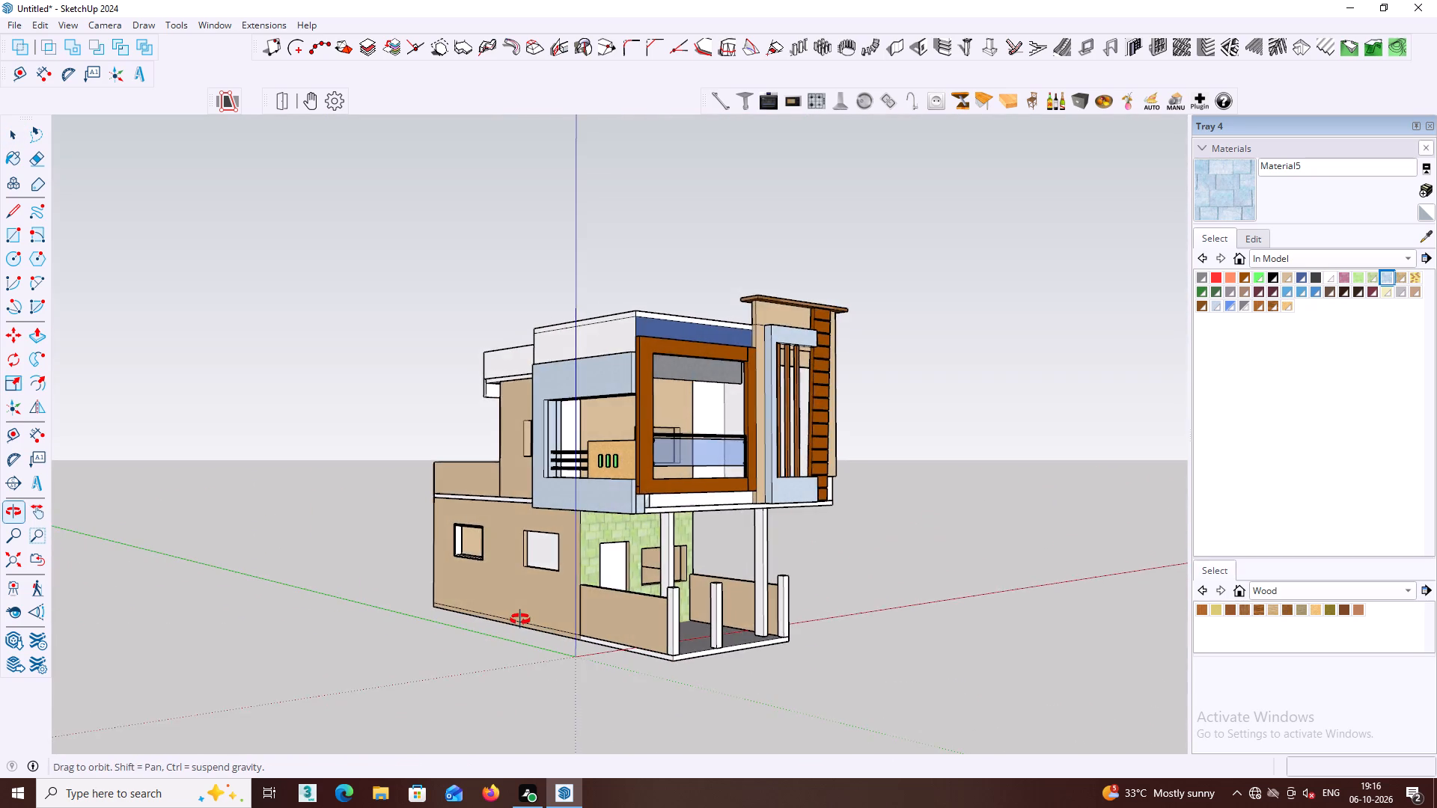
pyautogui.moveTo(520, 619); pyautogui.dragTo(460, 668, button='middle')
pyautogui.moveTo(585, 587); pyautogui.dragTo(561, 650, button='middle')
pyautogui.moveTo(626, 502); pyautogui.dragTo(603, 509, button='middle')
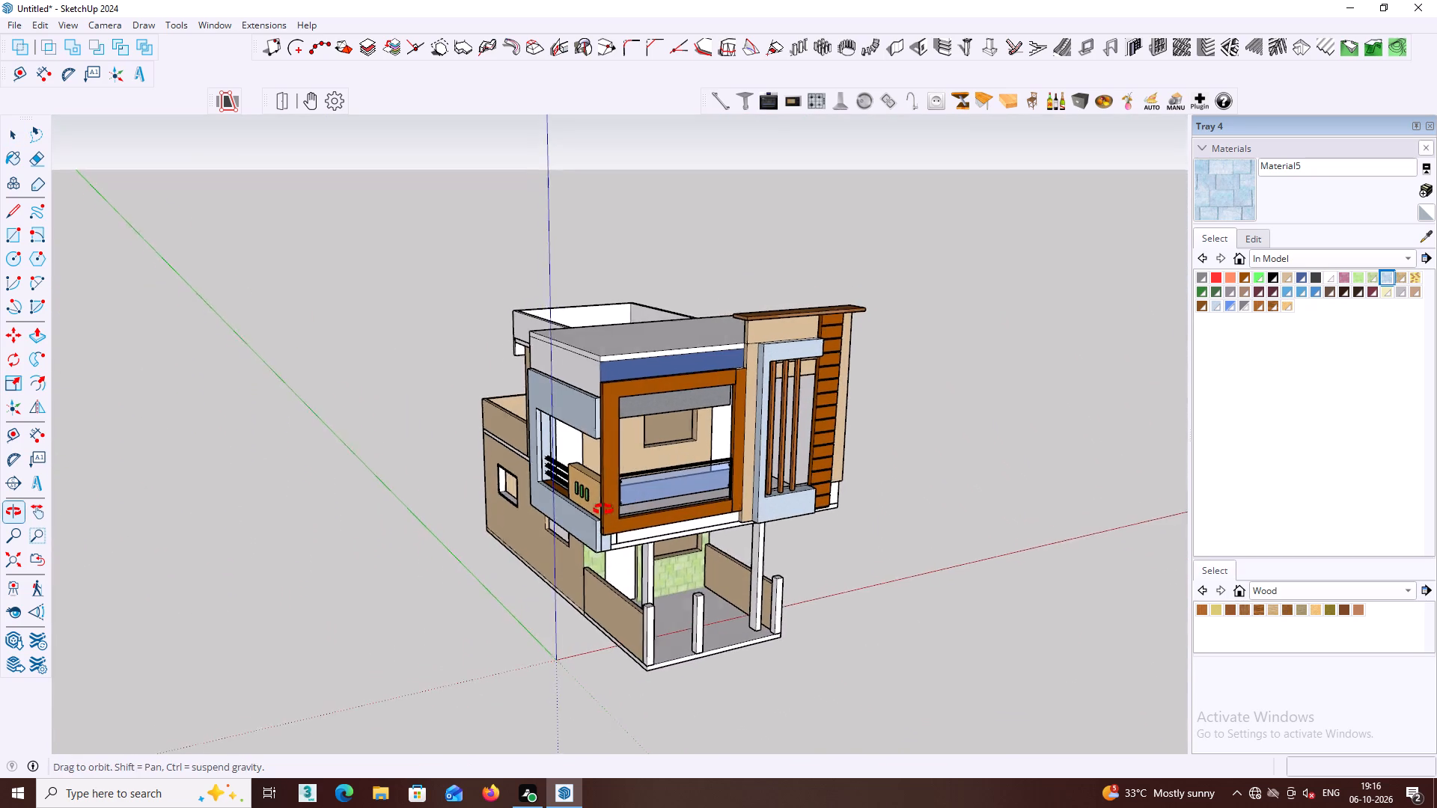
pyautogui.moveTo(603, 509); pyautogui.dragTo(1180, 492, button='middle')
pyautogui.moveTo(510, 372); pyautogui.dragTo(763, 344, button='middle')
pyautogui.moveTo(683, 374); pyautogui.dragTo(654, 373, button='middle')
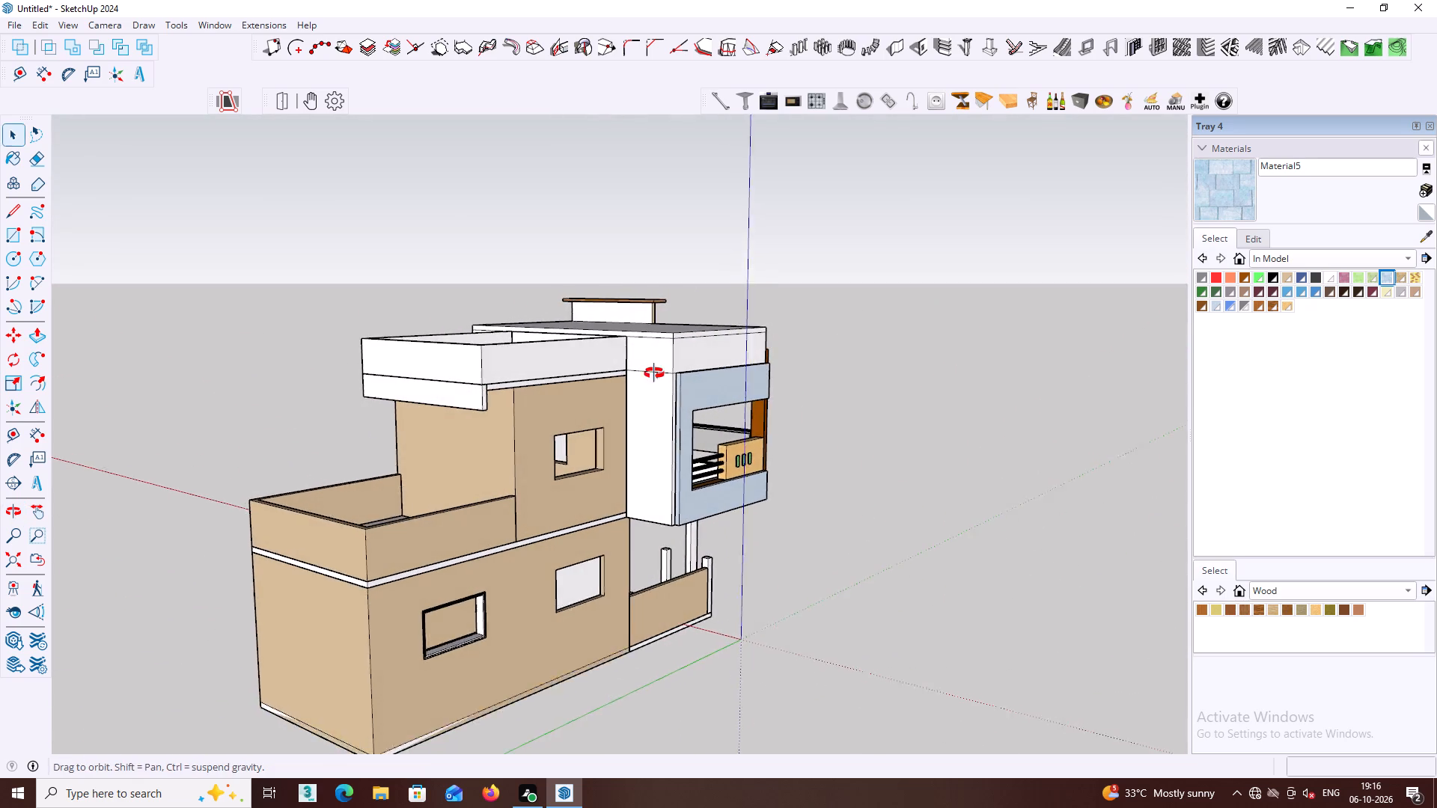
pyautogui.moveTo(654, 373); pyautogui.dragTo(595, 373, button='middle')
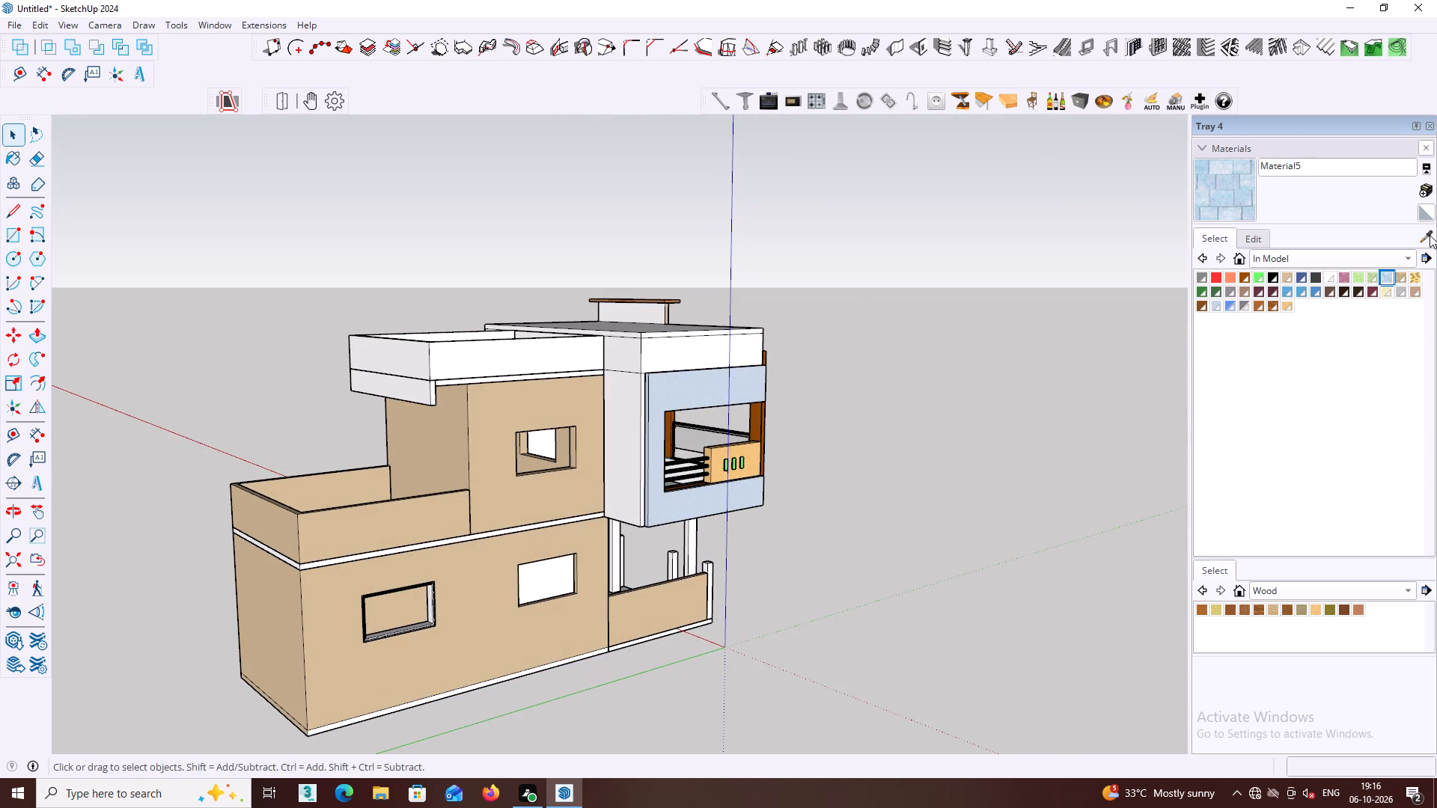
# Sample Formica Beige from the upper side wall and paint the projecting balcony block's side wall and the band above its blue frame.
pyautogui.click(1430, 235)
pyautogui.click(498, 411)
pyautogui.click(627, 394)
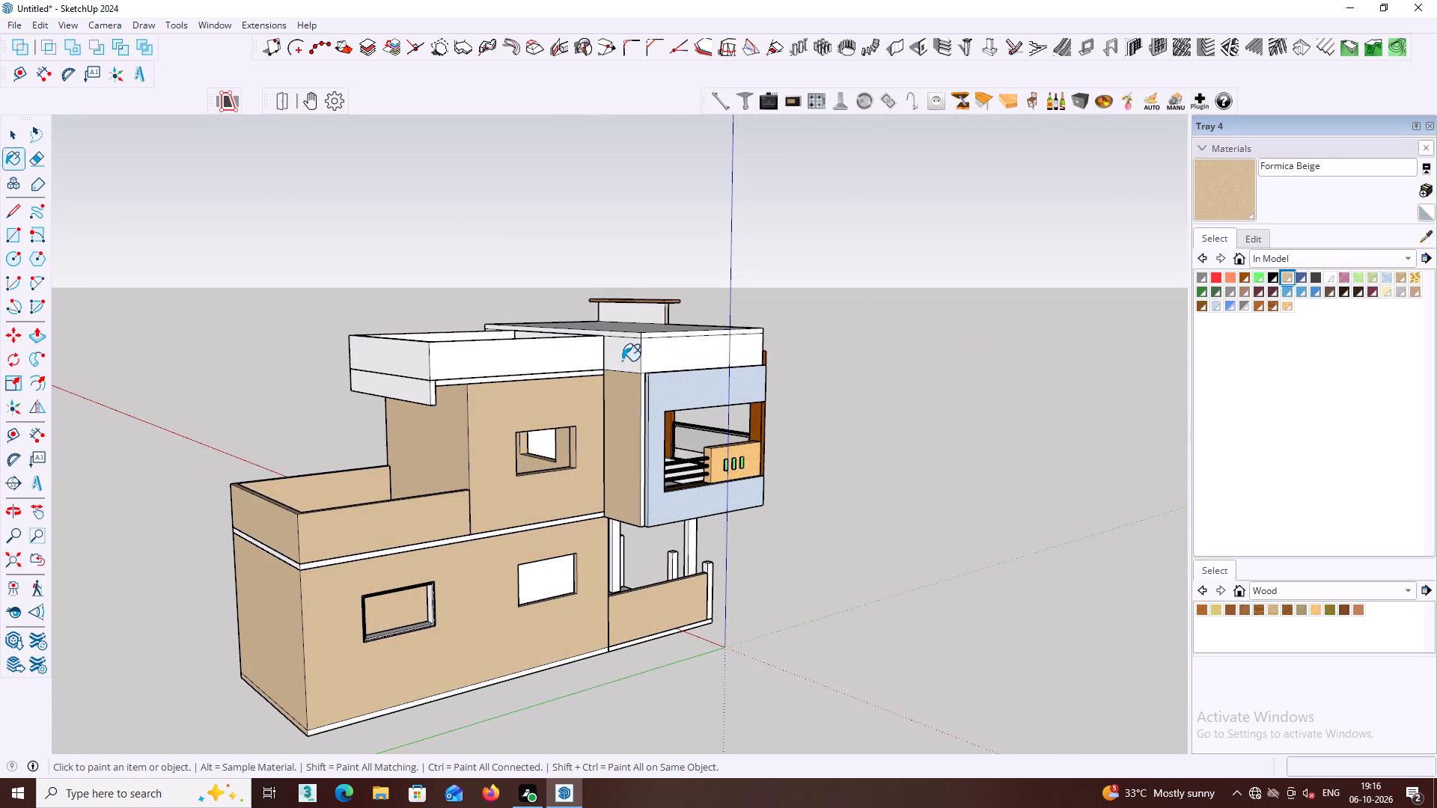
pyautogui.click(634, 361)
pyautogui.click(650, 357)
pyautogui.moveTo(647, 368); pyautogui.dragTo(638, 364, button='middle')
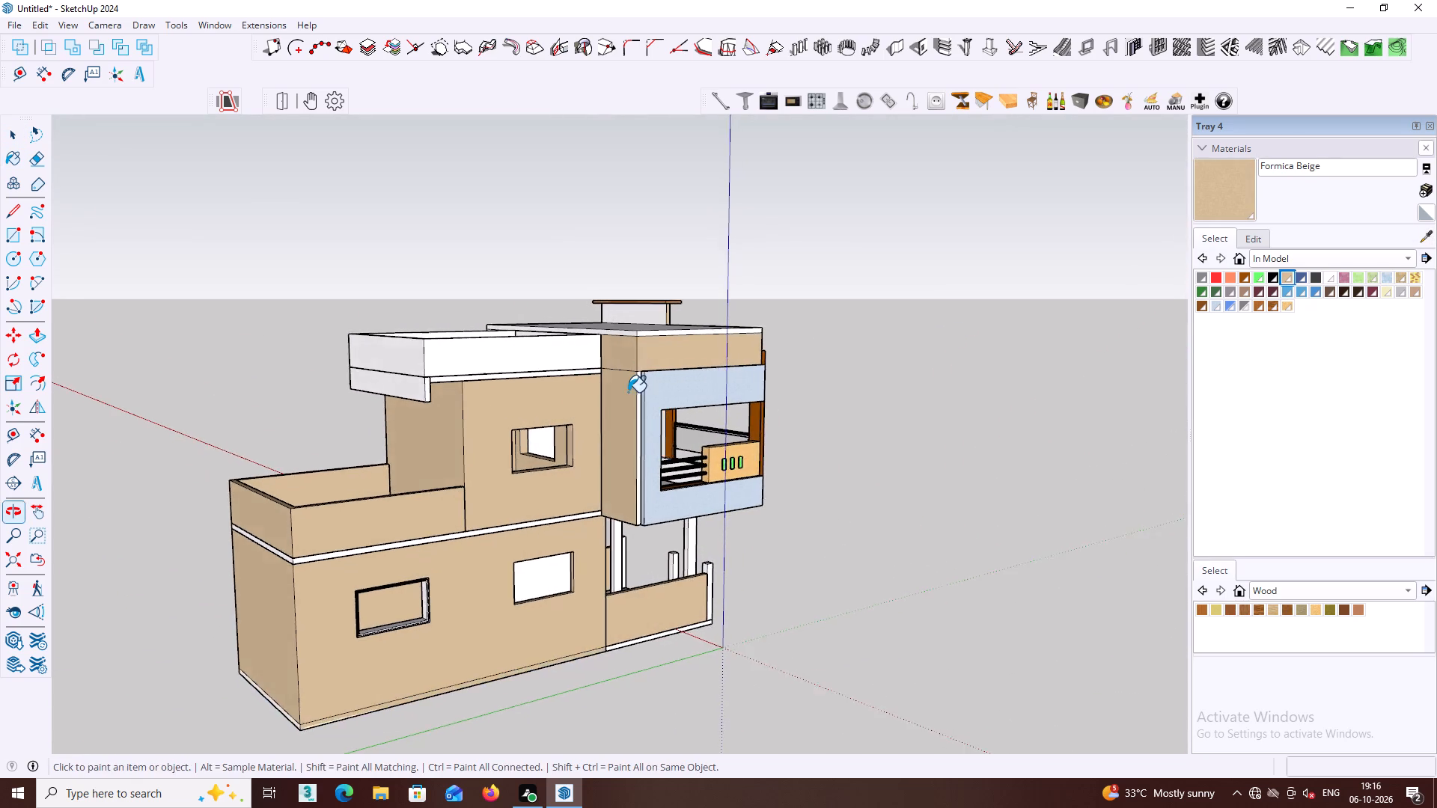
pyautogui.scroll(8, 628, 389)
pyautogui.click(648, 387)
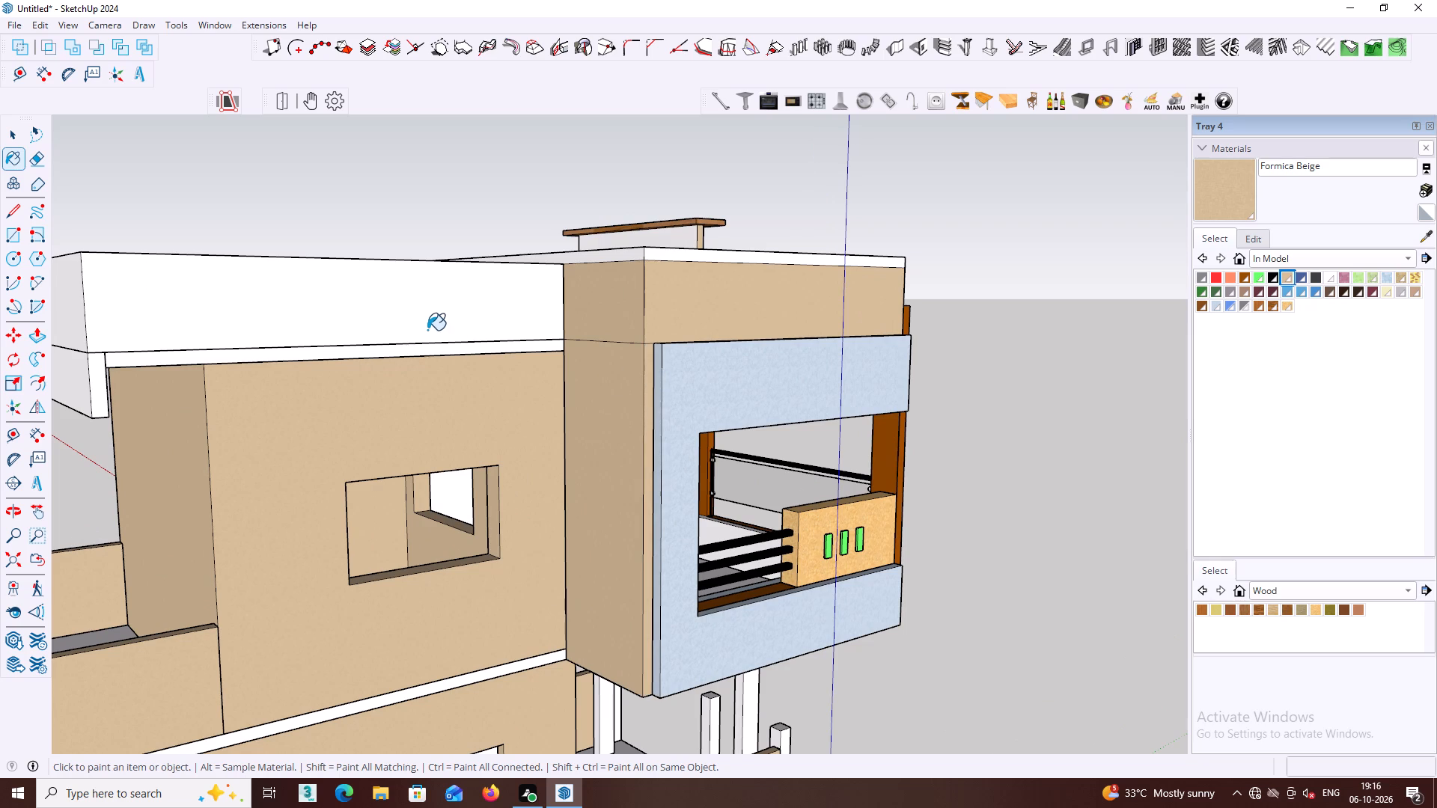
# Paint the rear roof parapet's outer faces, the wall face inside it and the projecting block's rear wall Formica Beige.
pyautogui.click(427, 326)
pyautogui.scroll(1, 432, 340)
pyautogui.moveTo(432, 336); pyautogui.dragTo(648, 320, button='middle')
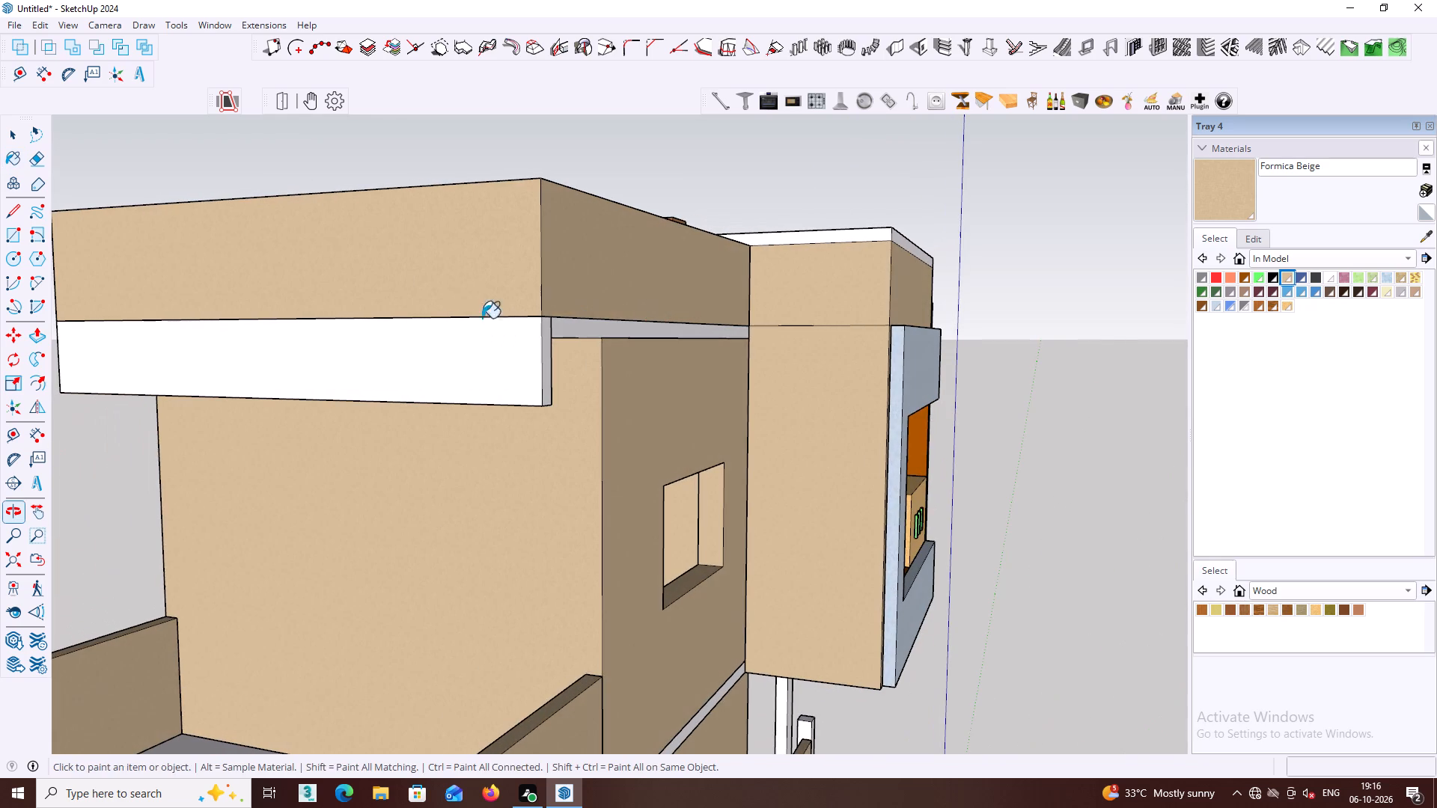
pyautogui.click(448, 284)
pyautogui.scroll(-6, 535, 293)
pyautogui.moveTo(440, 337); pyautogui.dragTo(793, 356, button='middle')
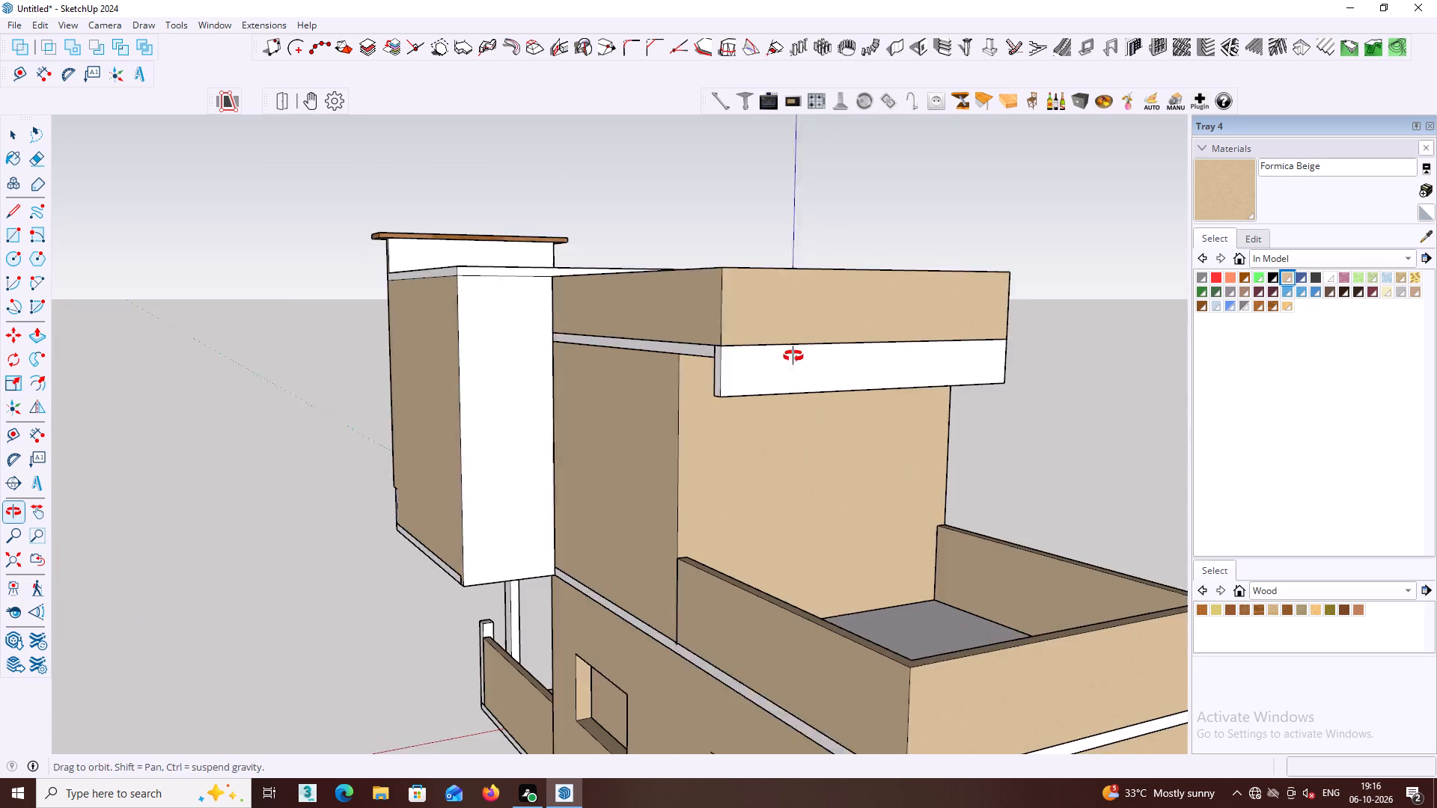
pyautogui.moveTo(793, 356); pyautogui.dragTo(810, 358, button='middle')
pyautogui.moveTo(610, 327); pyautogui.dragTo(576, 358, button='middle')
pyautogui.click(496, 350)
pyautogui.moveTo(497, 337); pyautogui.dragTo(451, 372, button='middle')
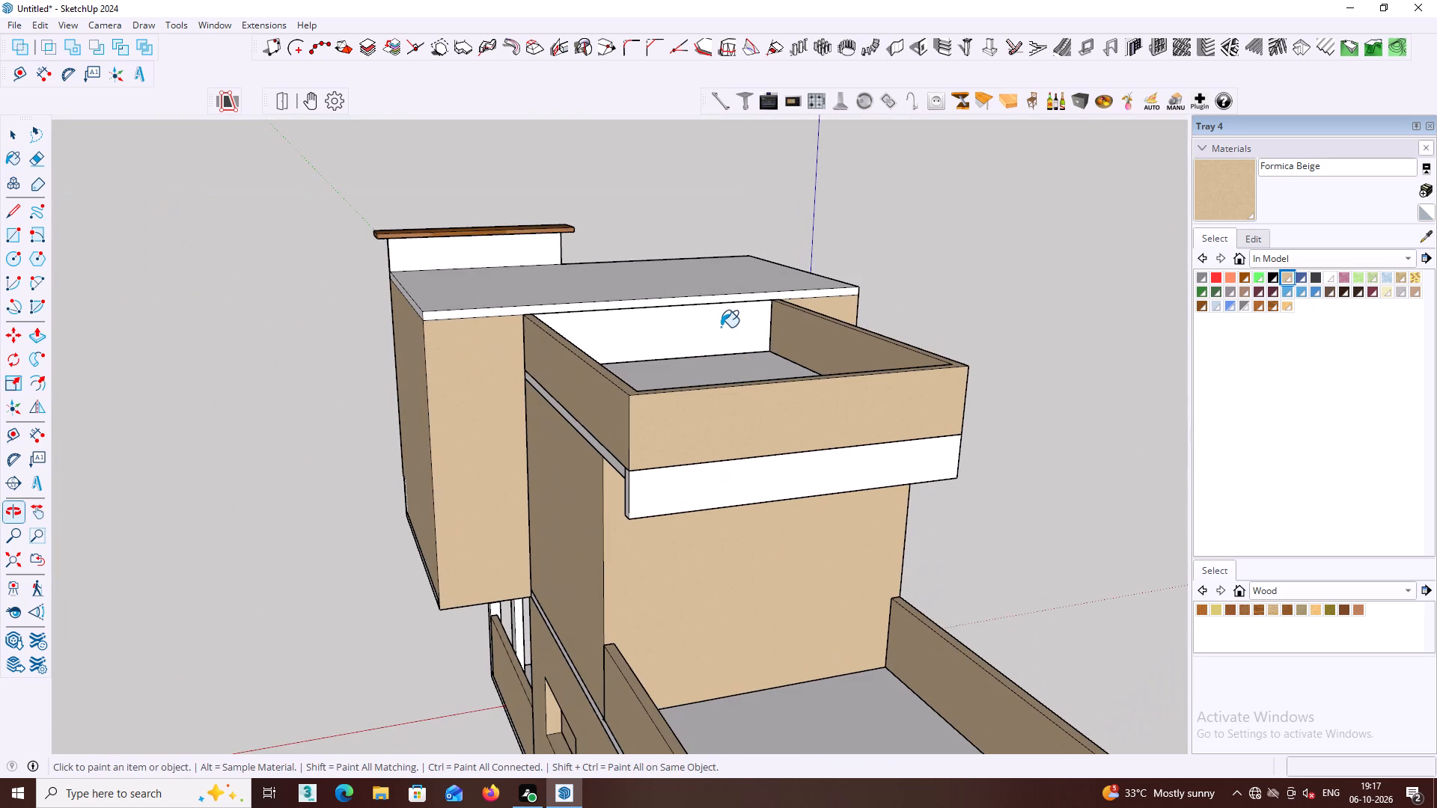
pyautogui.click(692, 330)
# Paint the white walls inside the upper-floor front balcony Formica Beige.
pyautogui.moveTo(694, 333); pyautogui.dragTo(451, 393, button='middle')
pyautogui.moveTo(445, 388); pyautogui.dragTo(101, 340, button='middle')
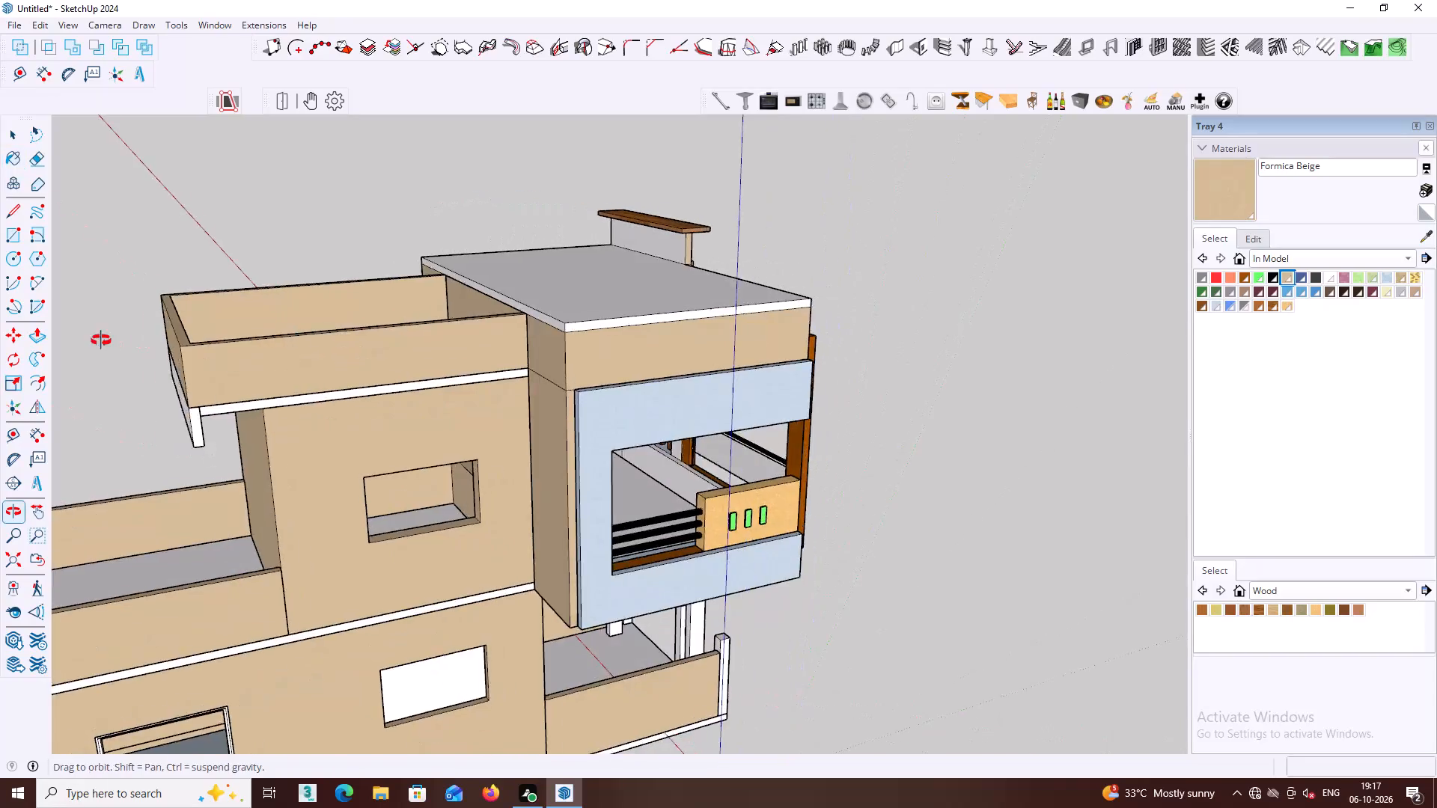
pyautogui.moveTo(101, 340); pyautogui.dragTo(105, 340, button='middle')
pyautogui.moveTo(576, 331); pyautogui.dragTo(403, 330, button='middle')
pyautogui.moveTo(675, 349); pyautogui.dragTo(397, 346, button='middle')
pyautogui.moveTo(521, 373); pyautogui.dragTo(520, 394, button='middle')
pyautogui.scroll(-5, 521, 373)
pyautogui.moveTo(638, 502); pyautogui.dragTo(448, 450, button='middle')
pyautogui.scroll(4, 659, 383)
pyautogui.moveTo(619, 446); pyautogui.dragTo(838, 449, button='middle')
pyautogui.scroll(2, 668, 417)
pyautogui.click(658, 414)
pyautogui.click(560, 412)
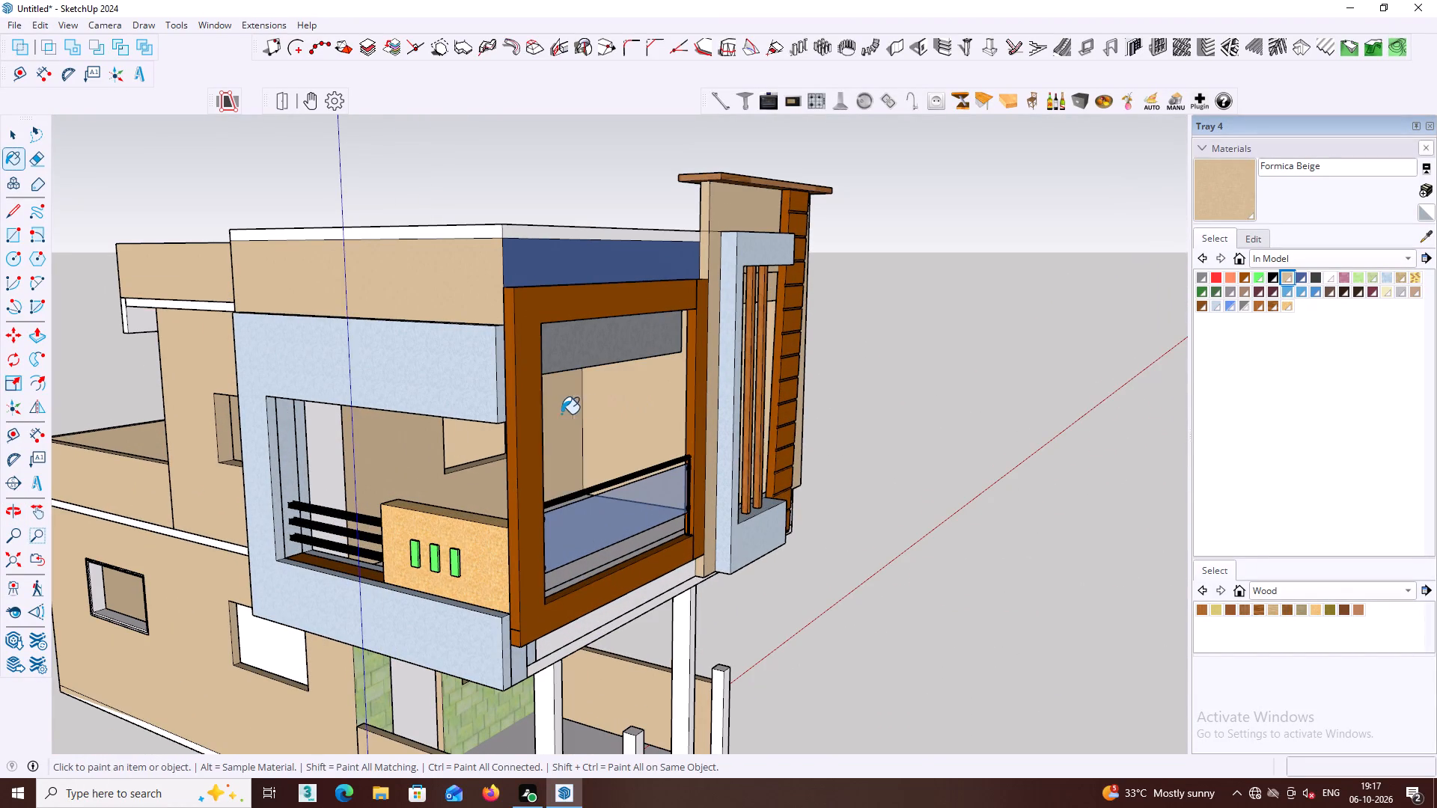
pyautogui.moveTo(576, 411); pyautogui.dragTo(525, 411, button='middle')
pyautogui.scroll(-4, 552, 405)
pyautogui.moveTo(552, 405); pyautogui.dragTo(556, 419, button='middle')
pyautogui.moveTo(567, 456); pyautogui.dragTo(274, 420, button='middle')
pyautogui.scroll(2, 594, 420)
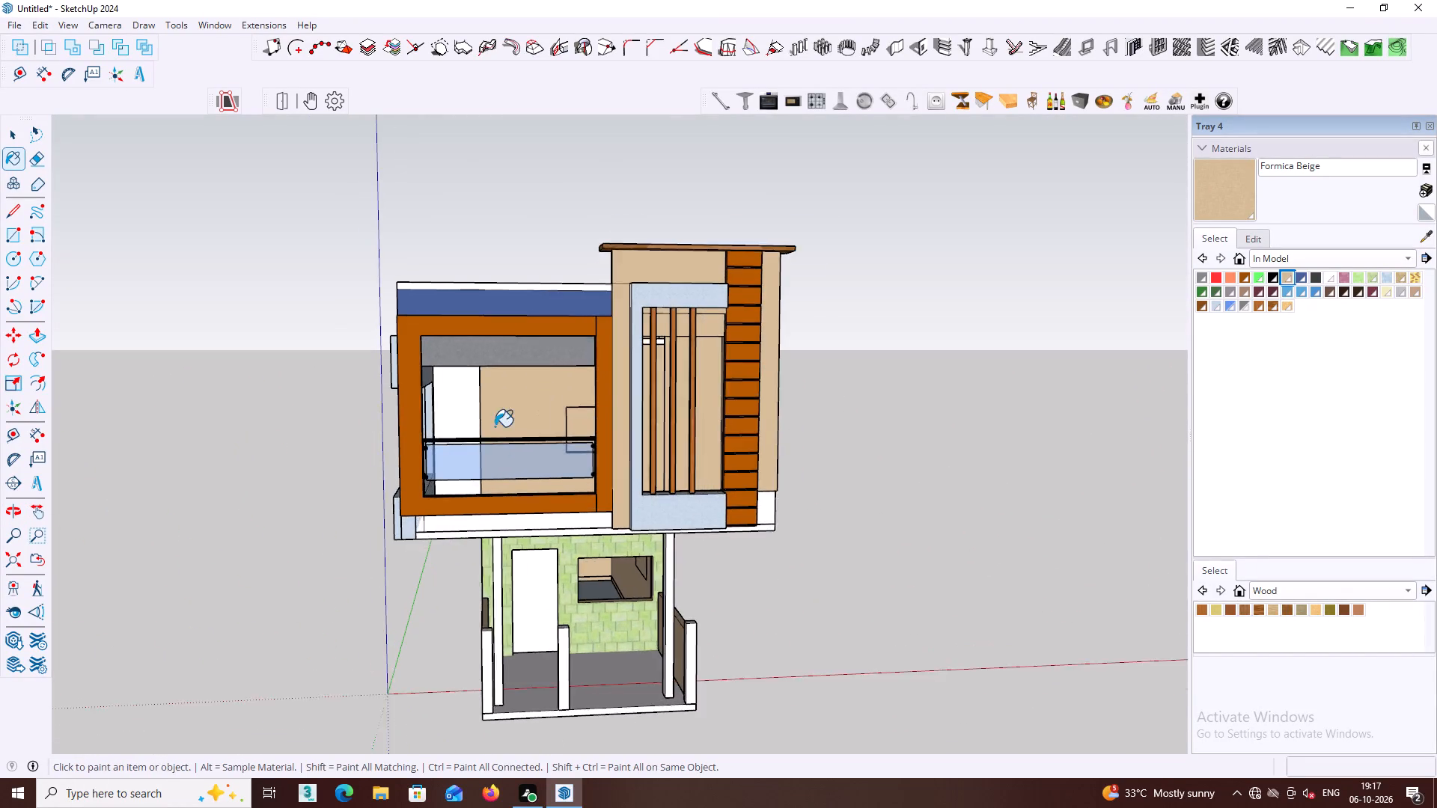
pyautogui.scroll(1, 495, 426)
pyautogui.click(469, 415)
# Paint the white strip below the brown balcony frame and the white base strip at the front tower's outer corner Formica Beige.
pyautogui.moveTo(464, 410); pyautogui.dragTo(673, 420, button='middle')
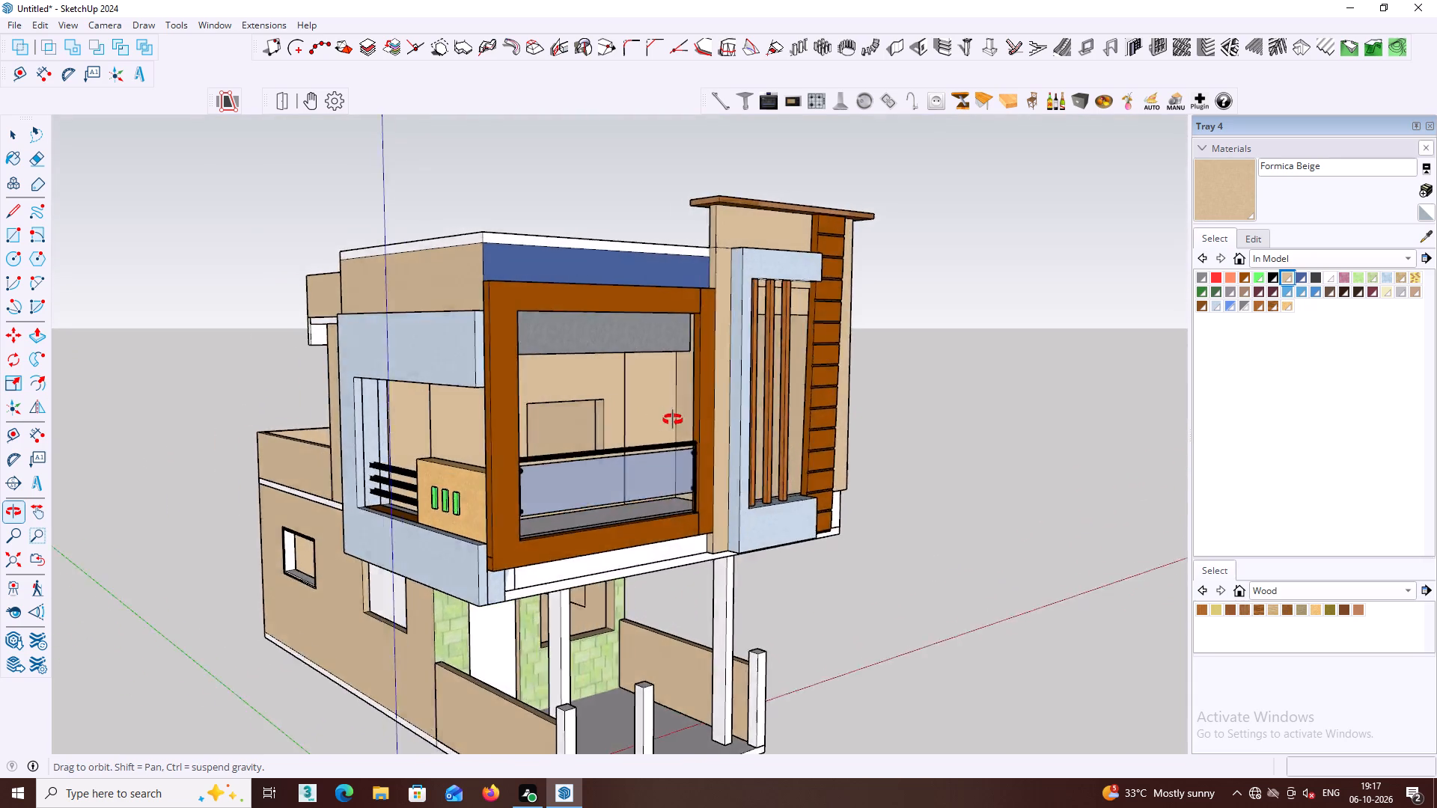
pyautogui.moveTo(673, 420); pyautogui.dragTo(557, 301, button='middle')
pyautogui.scroll(2, 481, 501)
pyautogui.moveTo(552, 497); pyautogui.dragTo(586, 515, button='middle')
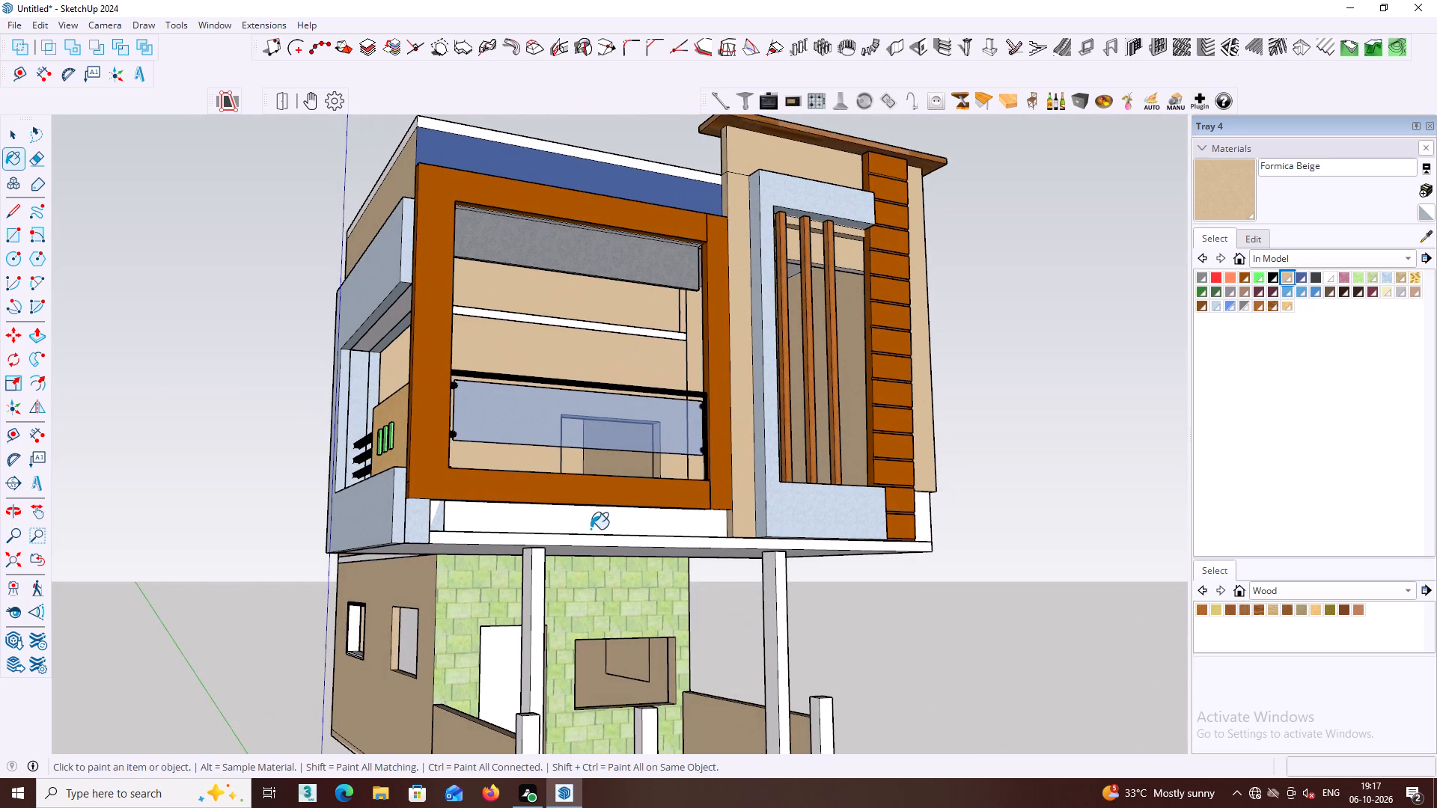
pyautogui.click(588, 525)
pyautogui.moveTo(594, 527); pyautogui.dragTo(445, 474, button='middle')
pyautogui.scroll(2, 387, 515)
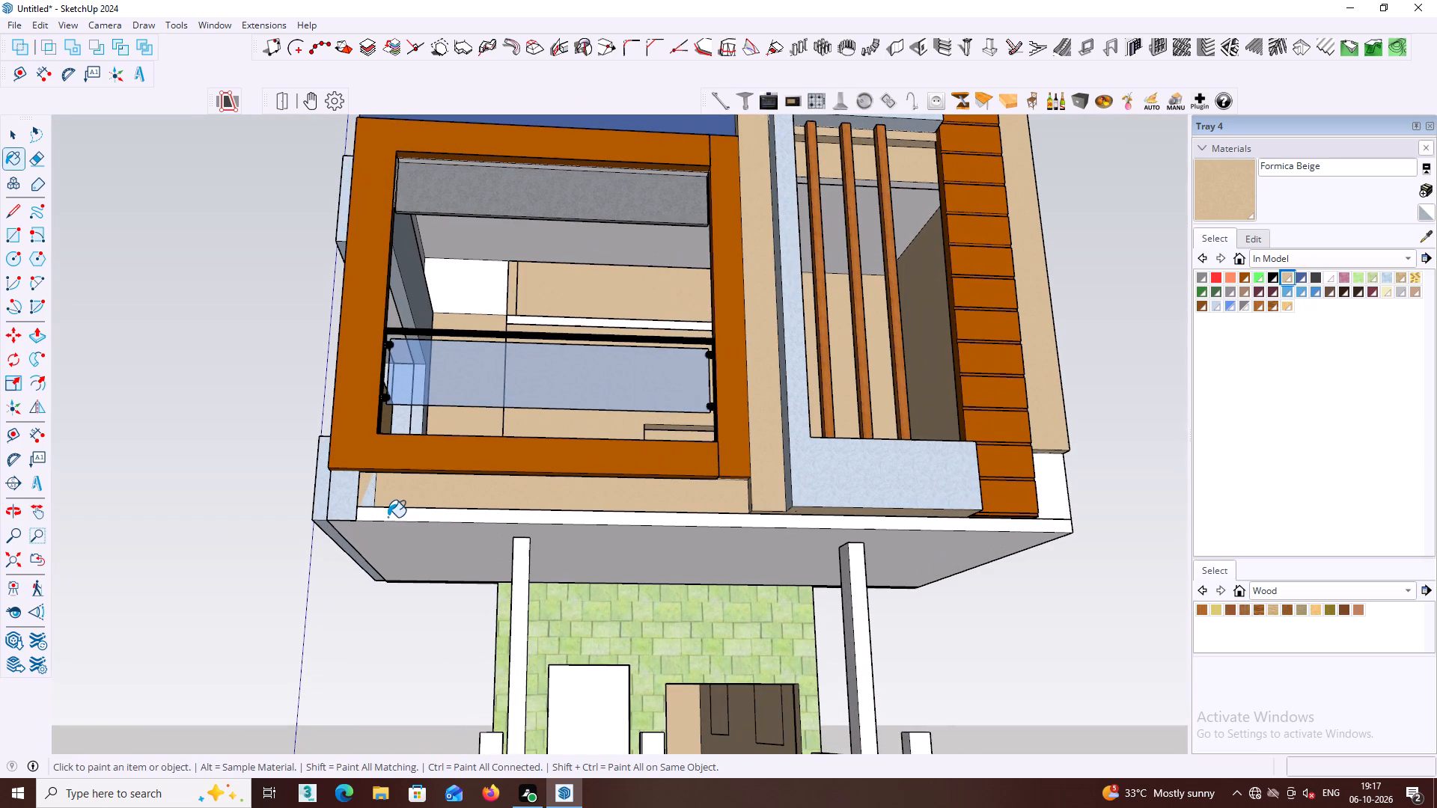
pyautogui.moveTo(399, 518); pyautogui.dragTo(361, 520, button='middle')
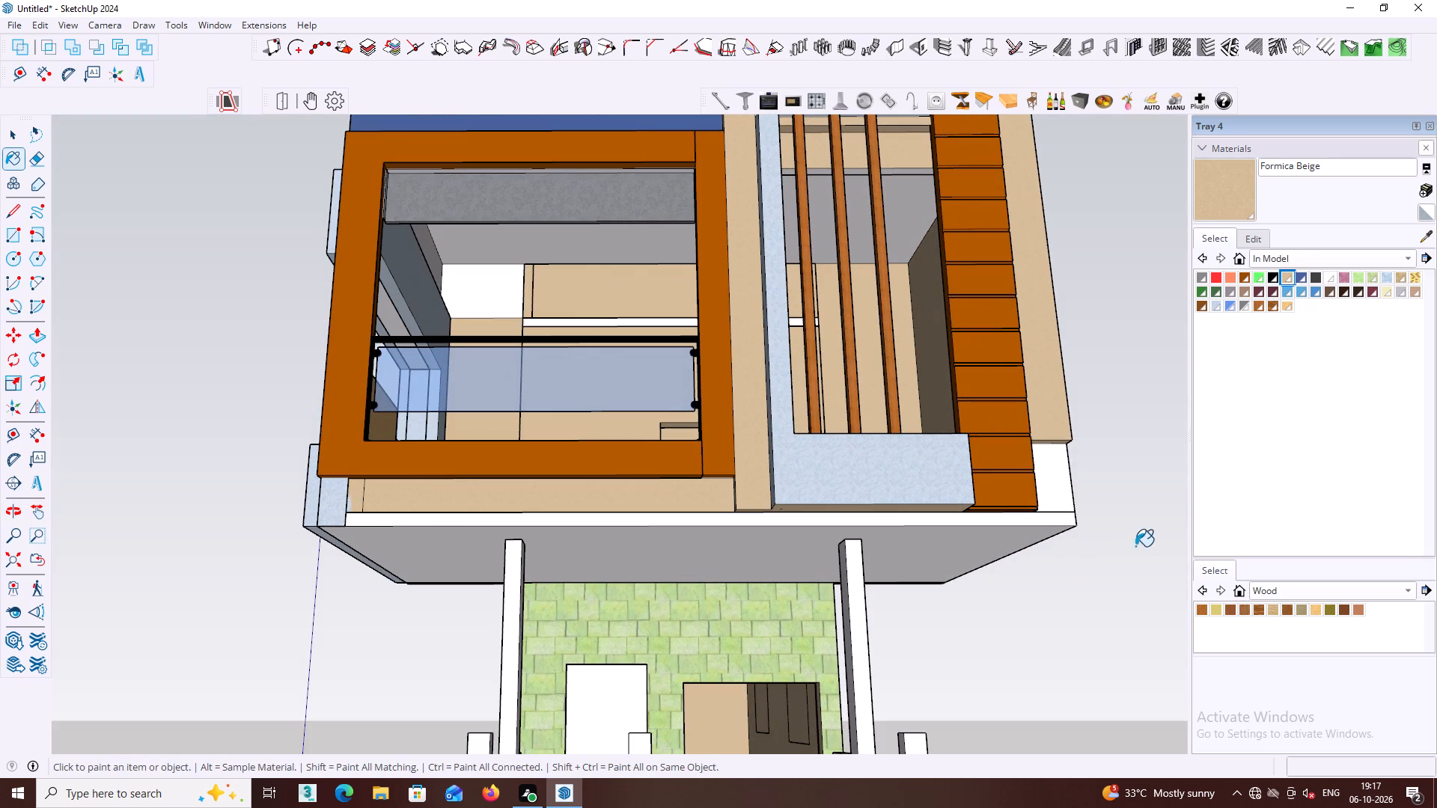
pyautogui.click(1054, 484)
# Examine the repainted front facade and the underside of the upper floor, porch and ground-floor base from several angles.
pyautogui.moveTo(1052, 465); pyautogui.dragTo(986, 328, button='middle')
pyautogui.scroll(1, 1058, 340)
pyautogui.moveTo(1029, 376); pyautogui.dragTo(1027, 380, button='middle')
pyautogui.scroll(-9, 1027, 380)
pyautogui.moveTo(1027, 380); pyautogui.dragTo(1023, 405, button='middle')
pyautogui.moveTo(854, 551); pyautogui.dragTo(927, 684, button='middle')
pyautogui.scroll(-2, 832, 634)
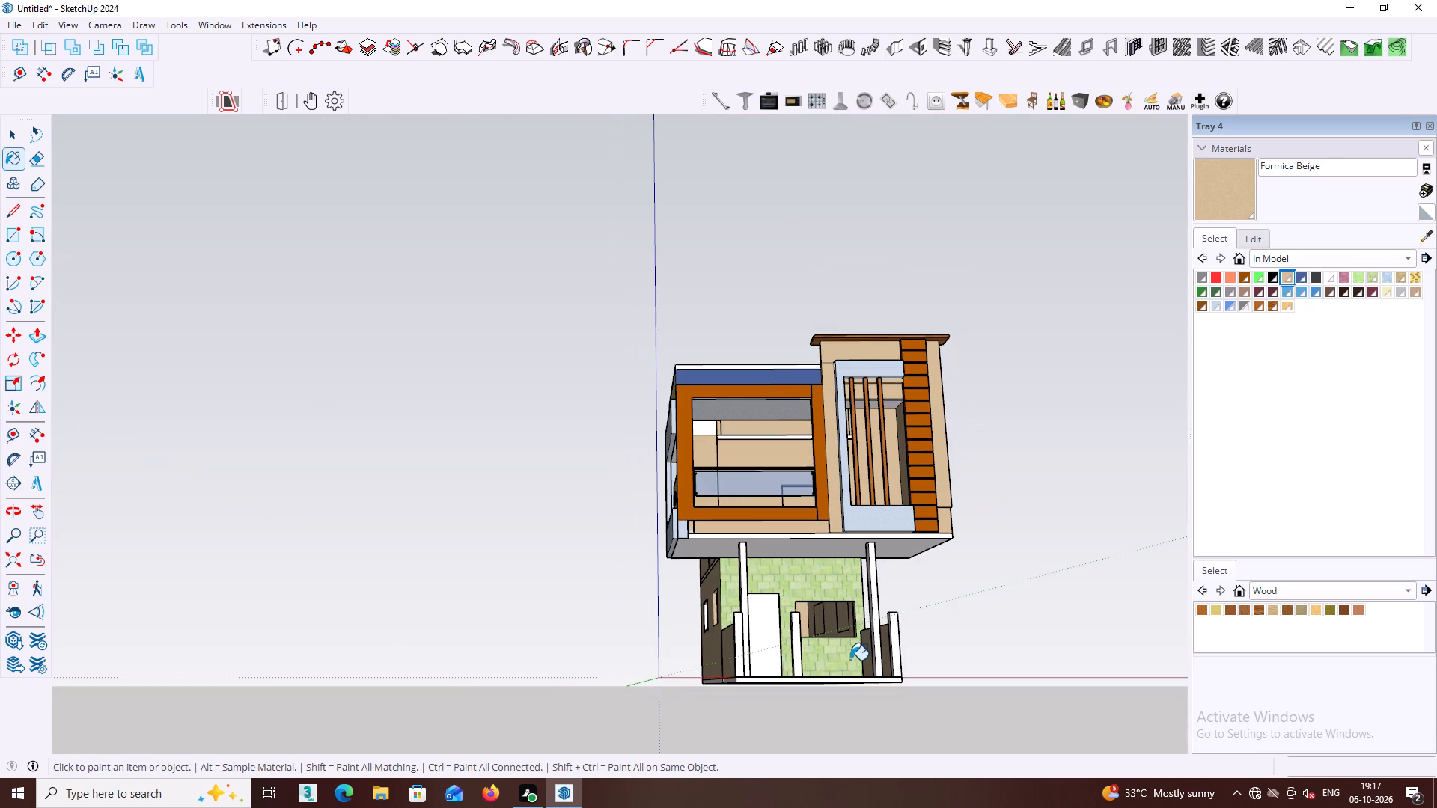
pyautogui.moveTo(846, 655); pyautogui.dragTo(806, 536, button='middle')
pyautogui.keyDown('shift'); pyautogui.moveTo(790, 592); pyautogui.dragTo(739, 489, button='middle'); pyautogui.keyUp('shift')
pyautogui.moveTo(729, 508); pyautogui.dragTo(793, 721, button='middle')
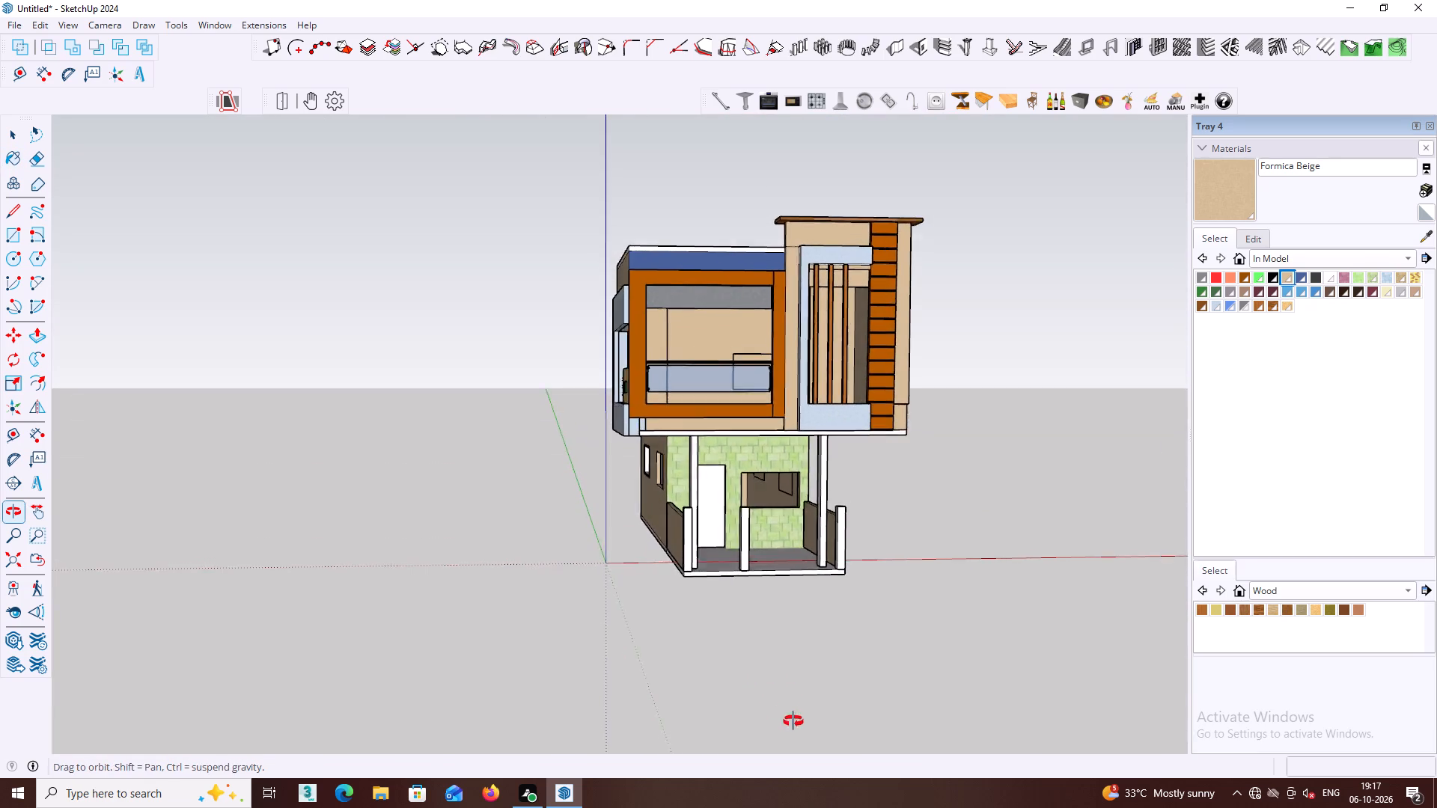
pyautogui.moveTo(793, 721); pyautogui.dragTo(800, 733, button='middle')
pyautogui.scroll(-2, 786, 717)
pyautogui.moveTo(779, 714); pyautogui.dragTo(766, 466, button='middle')
pyautogui.moveTo(739, 642); pyautogui.dragTo(716, 466, button='middle')
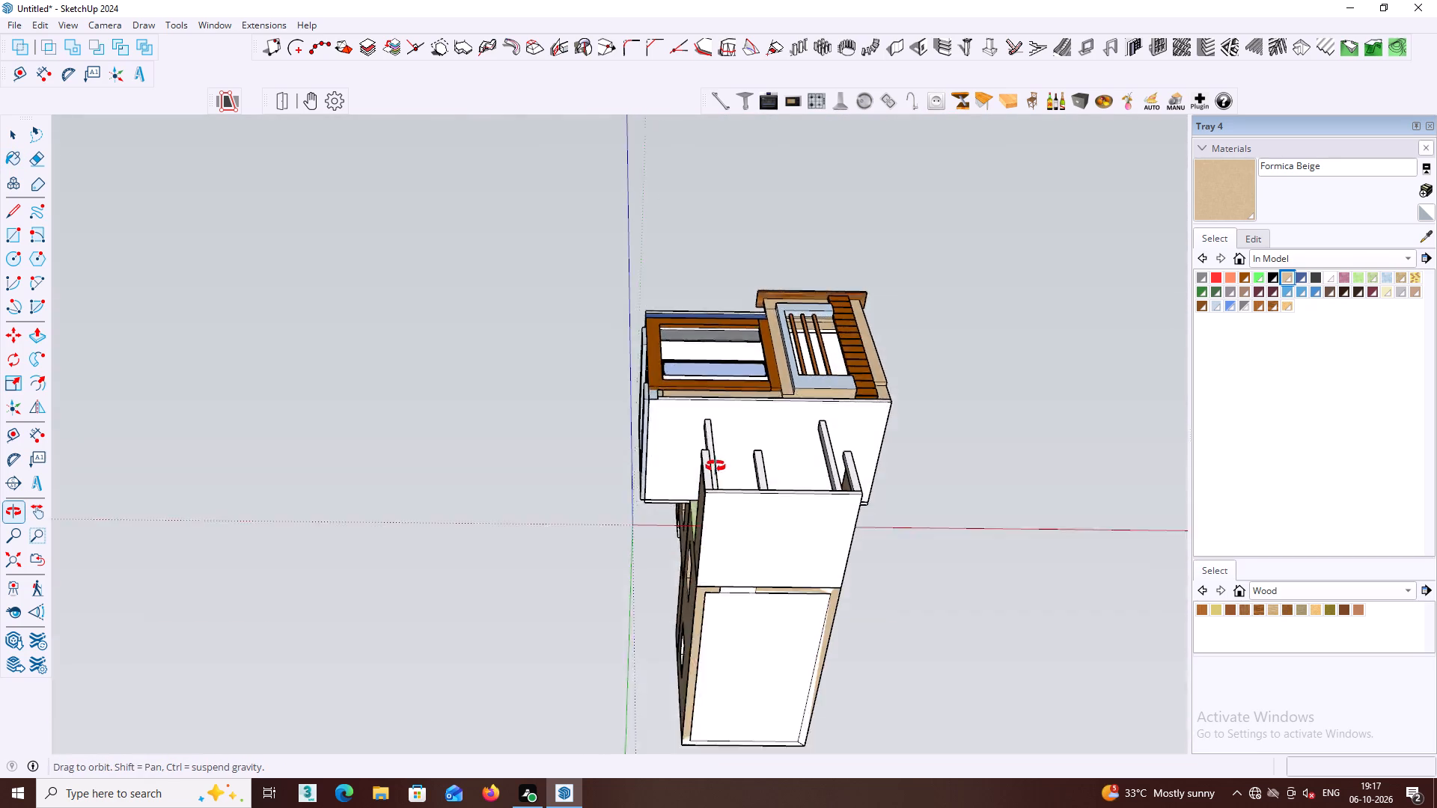
pyautogui.moveTo(716, 466); pyautogui.dragTo(714, 467, button='middle')
pyautogui.moveTo(726, 574); pyautogui.dragTo(714, 408, button='middle')
pyautogui.moveTo(734, 492); pyautogui.dragTo(736, 459, button='middle')
pyautogui.scroll(8, 736, 468)
pyautogui.moveTo(750, 565); pyautogui.dragTo(754, 563, button='middle')
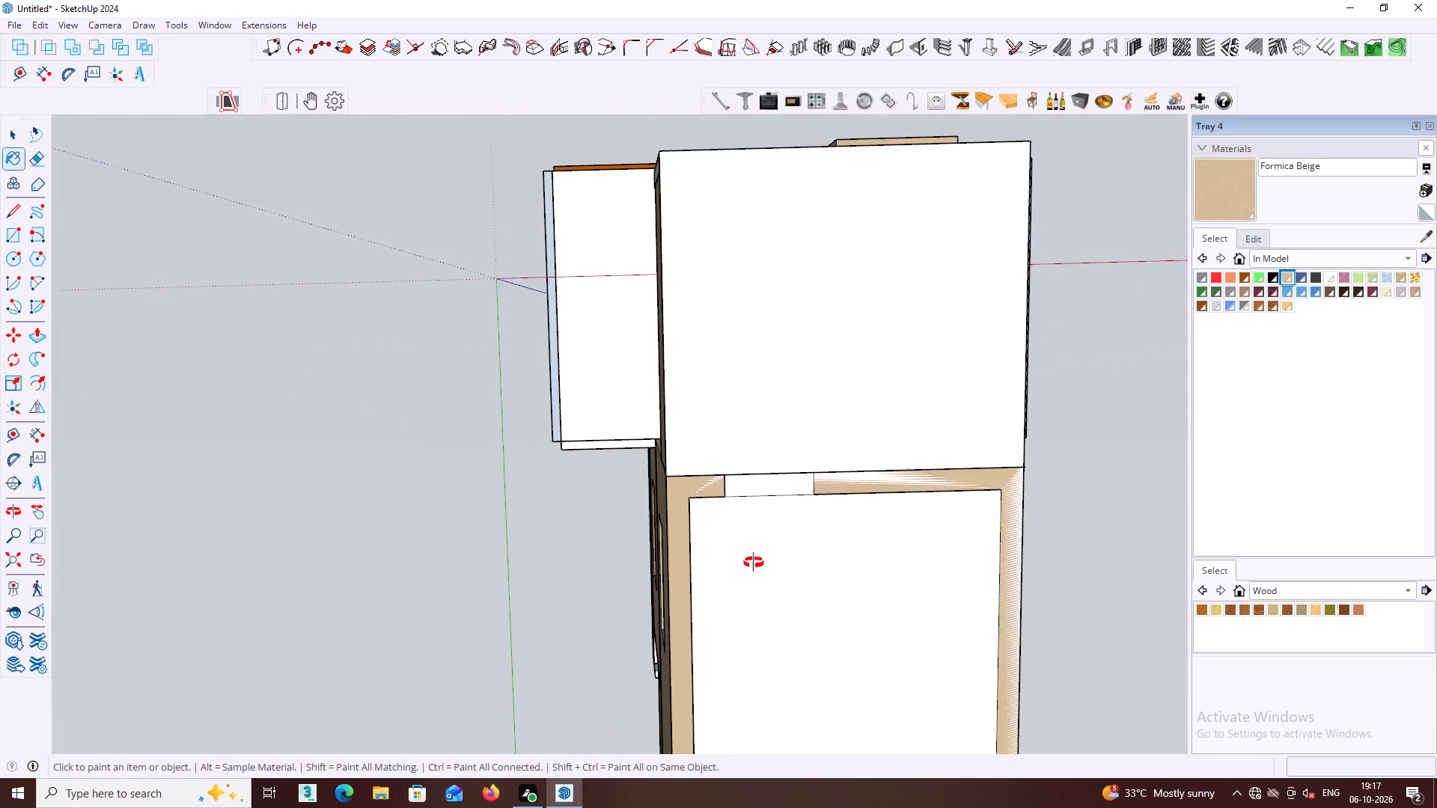
pyautogui.moveTo(754, 563); pyautogui.dragTo(1081, 620, button='middle')
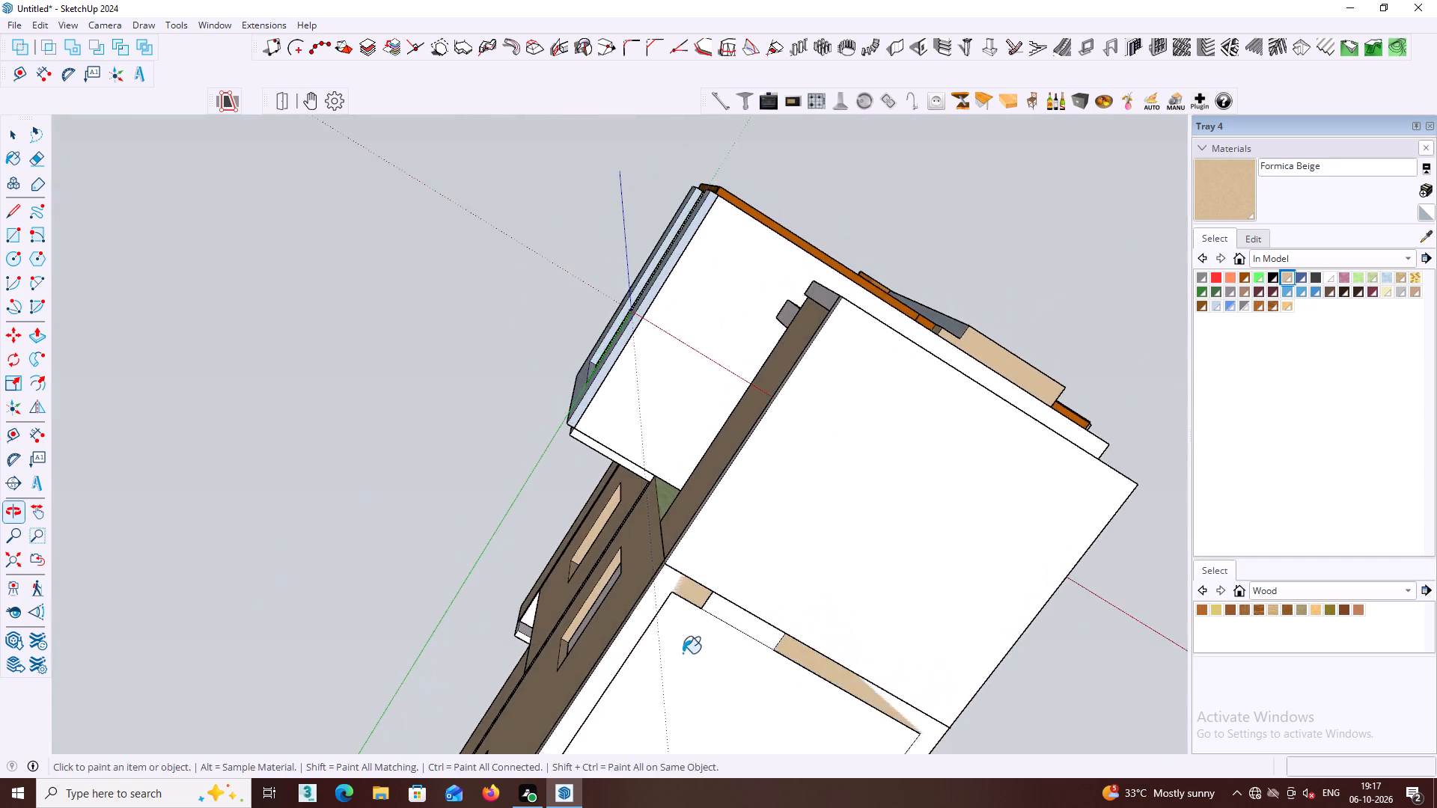
pyautogui.moveTo(683, 653); pyautogui.dragTo(862, 804, button='middle')
pyautogui.moveTo(809, 734); pyautogui.dragTo(825, 518, button='middle')
pyautogui.moveTo(776, 588); pyautogui.dragTo(805, 641, button='middle')
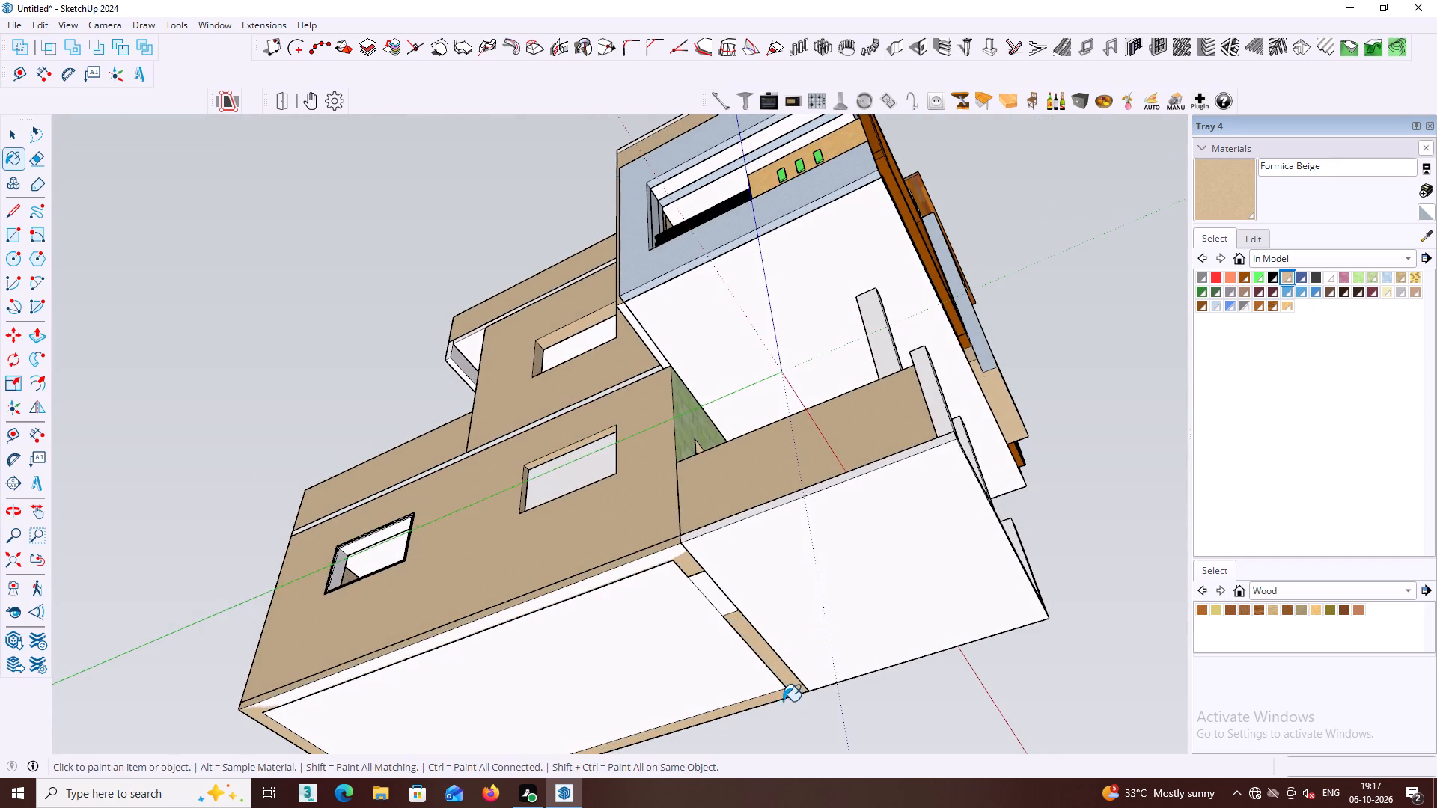
pyautogui.keyDown('shift'); pyautogui.moveTo(763, 664); pyautogui.dragTo(868, 504, button='middle'); pyautogui.keyUp('shift')
pyautogui.moveTo(755, 548); pyautogui.dragTo(836, 603, button='middle')
# Open the ground-floor base slab for editing and extrude the large rectangular underside face outward by 1 inch.
pyautogui.press('space')
pyautogui.moveTo(567, 592); pyautogui.dragTo(709, 631, button='middle')
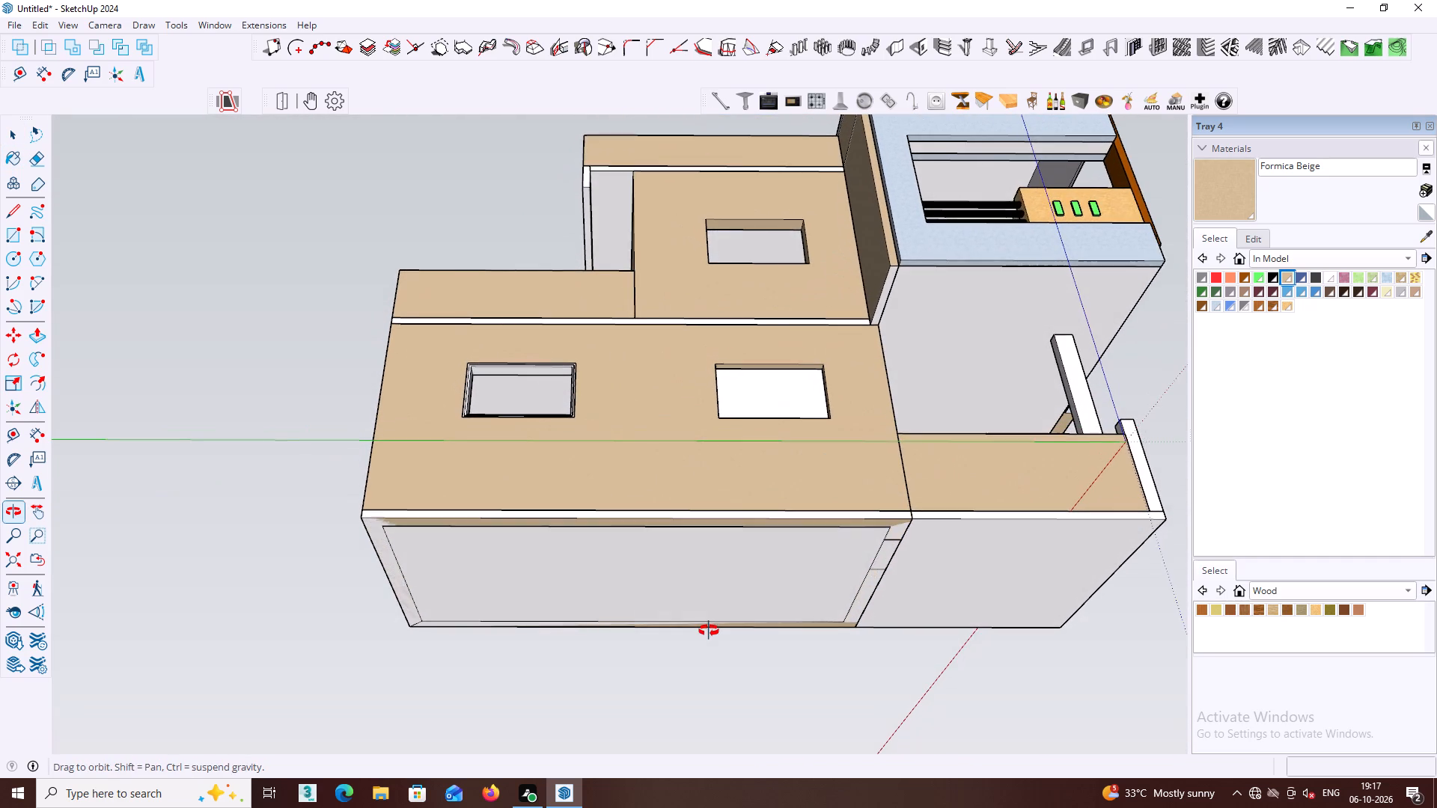
pyautogui.moveTo(709, 631); pyautogui.dragTo(705, 569, button='middle')
pyautogui.click(681, 555)
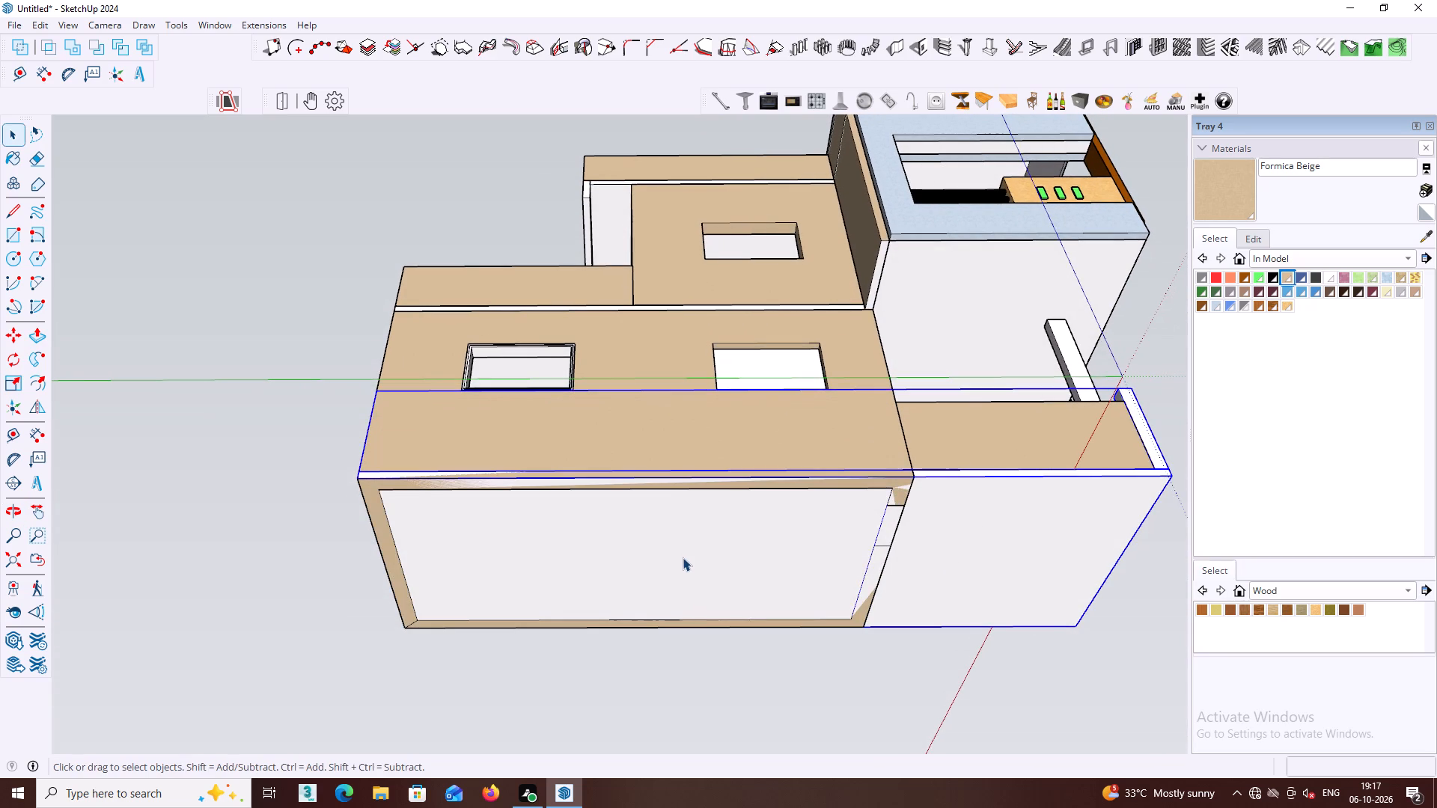
pyautogui.doubleClick(680, 564)
pyautogui.click(607, 554)
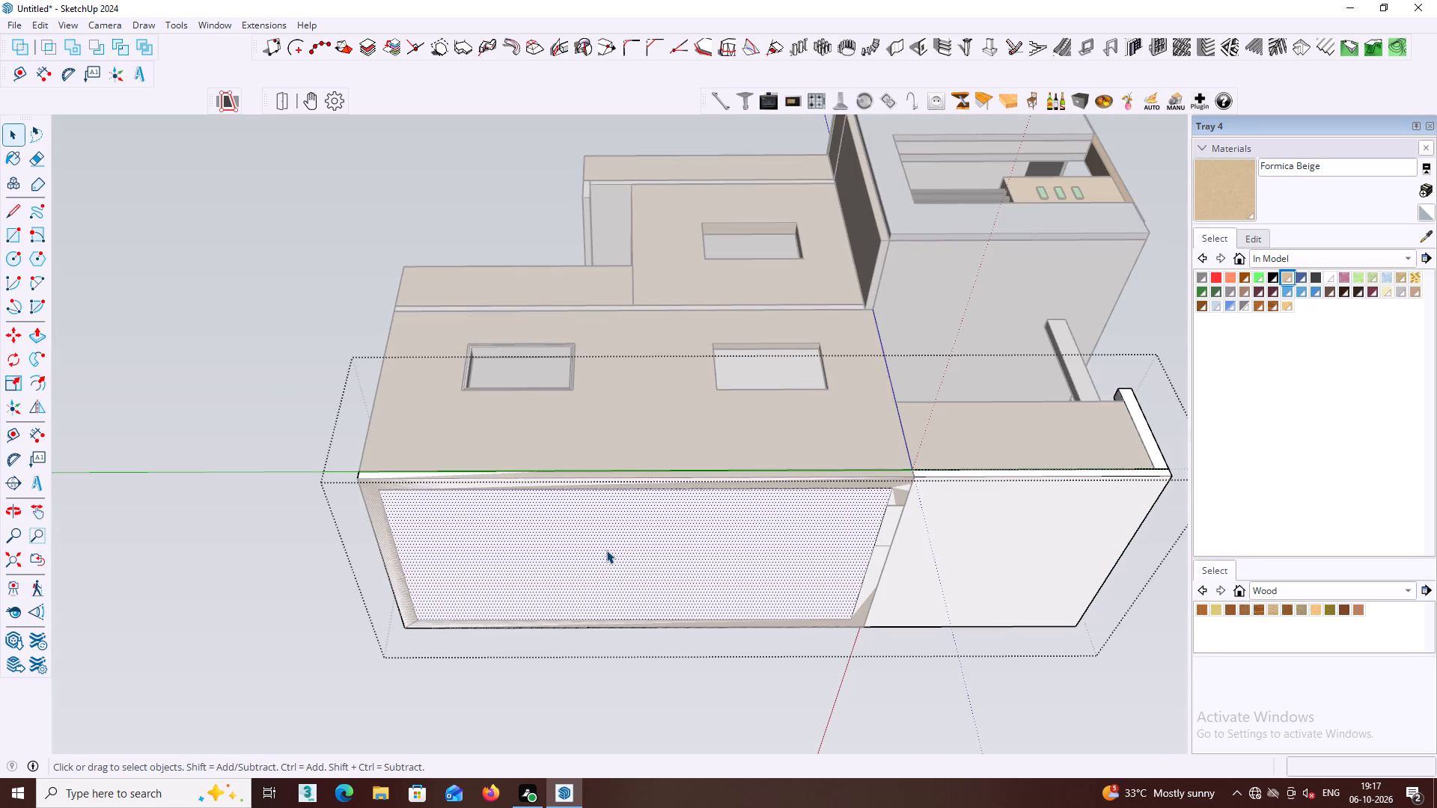
pyautogui.press('p')
pyautogui.click(606, 549)
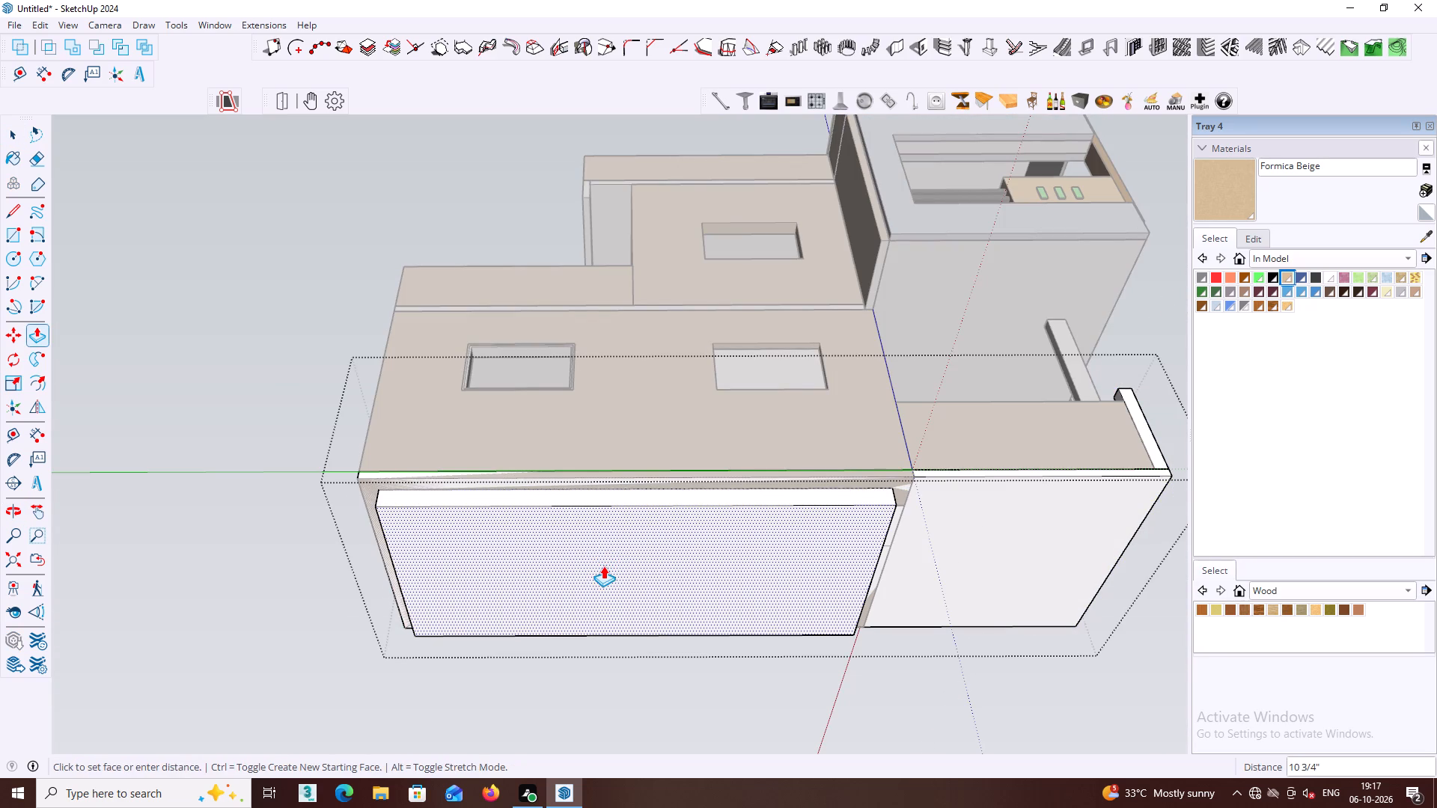
pyautogui.write('4.5')
pyautogui.press('BackSpace')
pyautogui.press('BackSpace')
pyautogui.press('BackSpace')
pyautogui.press('1')
pyautogui.press('Return')
pyautogui.scroll(2, 730, 498)
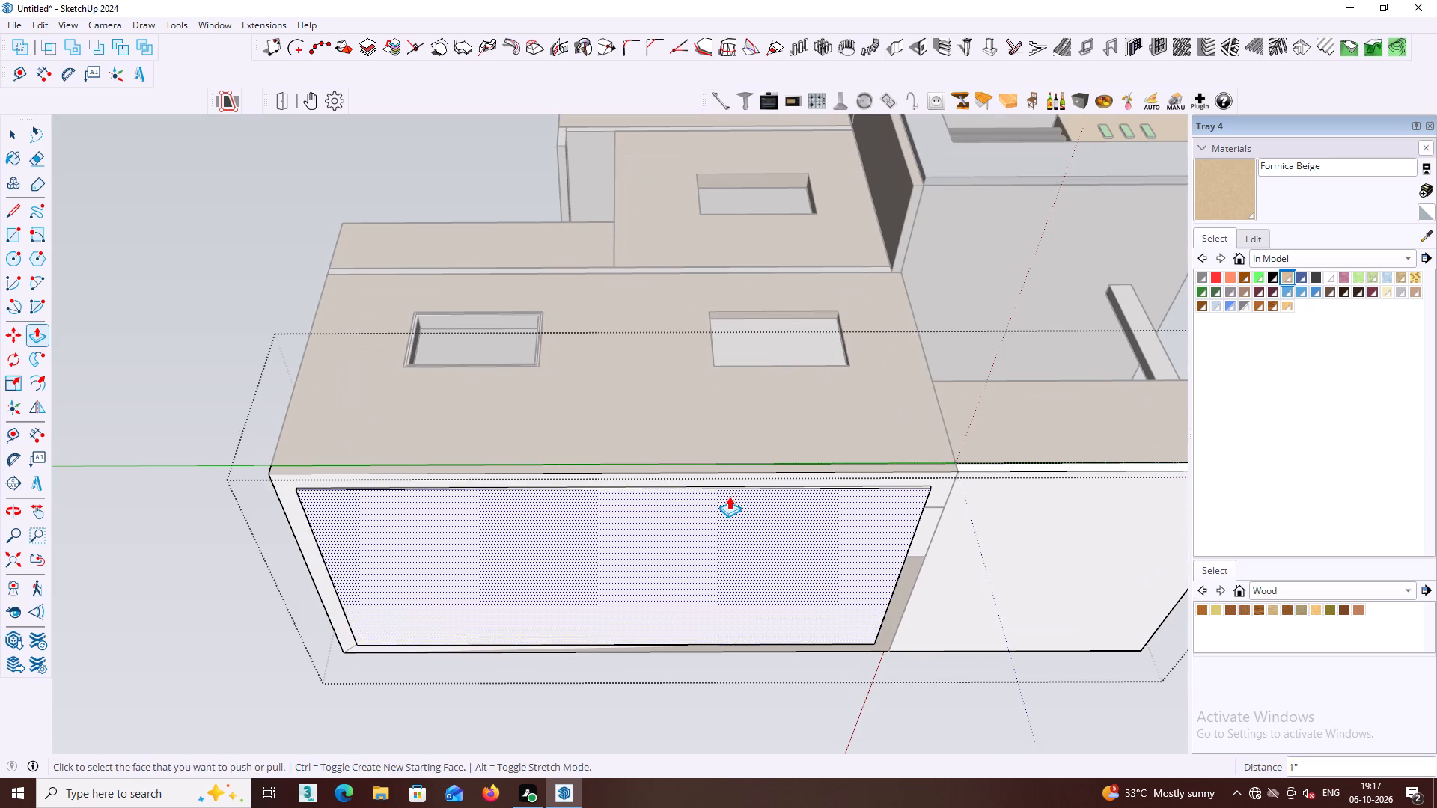
# Extrude the underside face surrounding that rectangle by the same 1 inch and close the base slab's editing.
pyautogui.press('space')
pyautogui.moveTo(738, 480); pyautogui.dragTo(738, 448, button='middle')
pyautogui.scroll(3, 752, 483)
pyautogui.moveTo(804, 467); pyautogui.dragTo(791, 476, button='middle')
pyautogui.scroll(1, 859, 415)
pyautogui.click(858, 439)
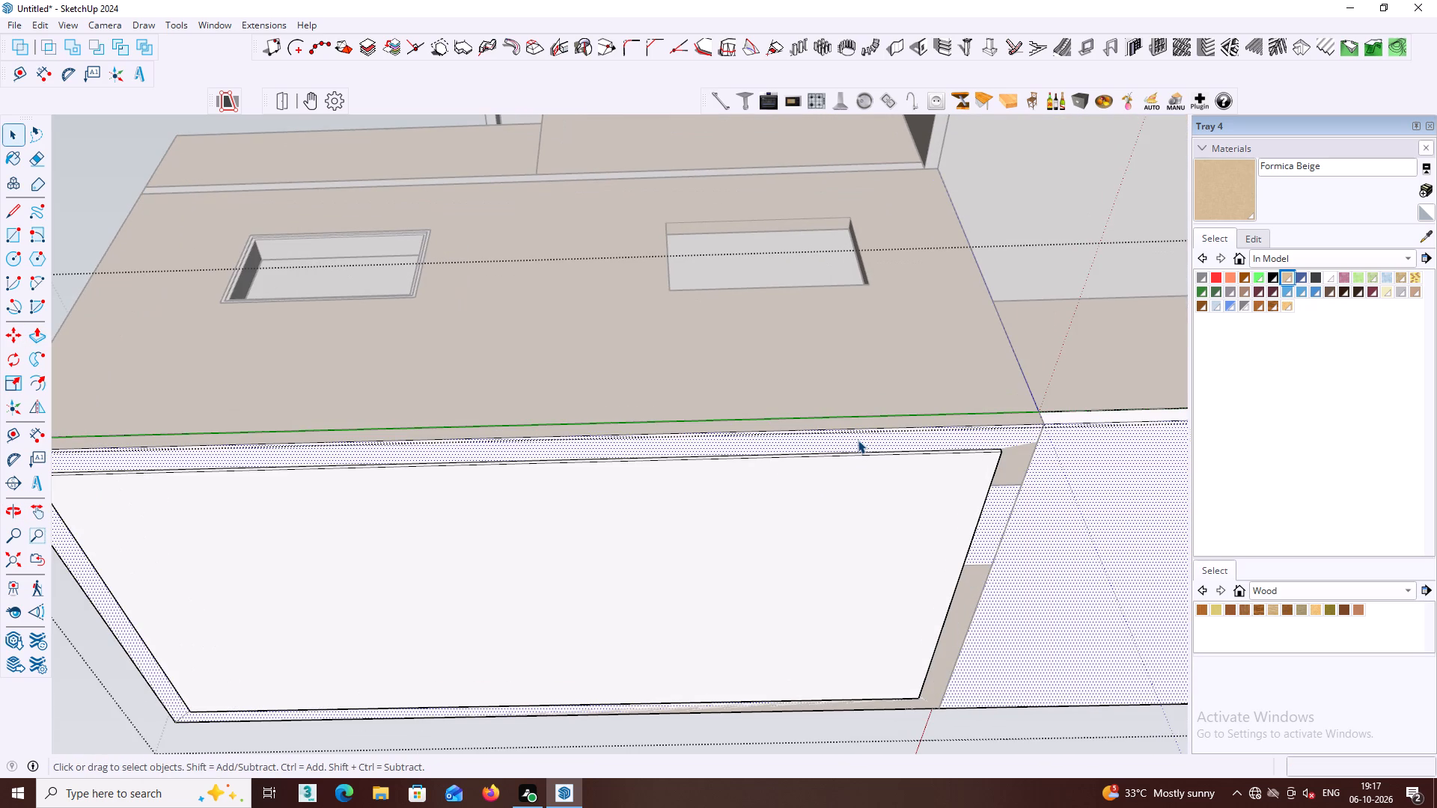
pyautogui.press('p')
pyautogui.doubleClick(858, 440)
pyautogui.press('space')
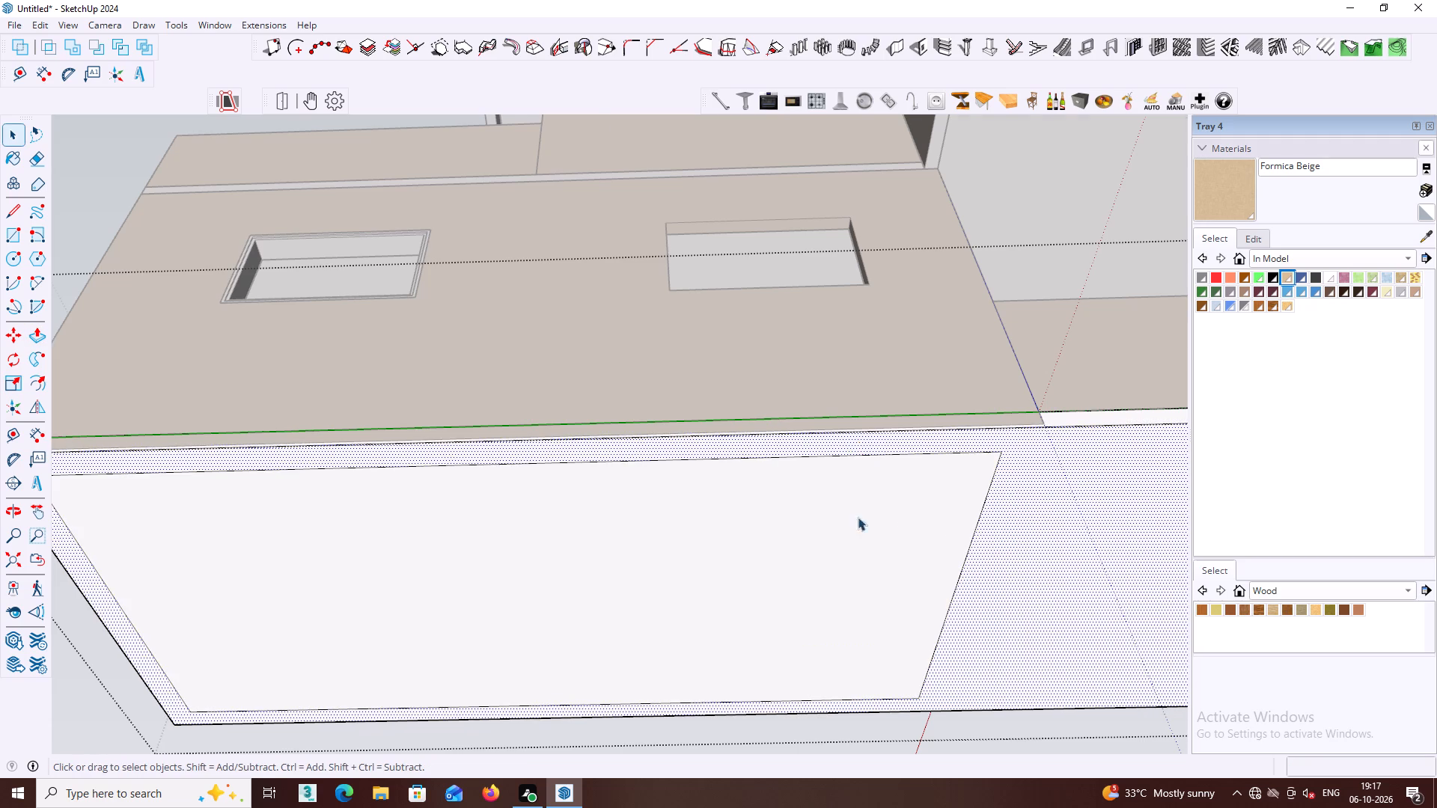
pyautogui.scroll(-6, 858, 511)
pyautogui.click(748, 709)
pyautogui.scroll(-2, 750, 697)
pyautogui.scroll(-1, 824, 662)
# Examine the base slab's lower edge, the side wall and the underside of the house from several angles.
pyautogui.moveTo(888, 640); pyautogui.dragTo(894, 711, button='middle')
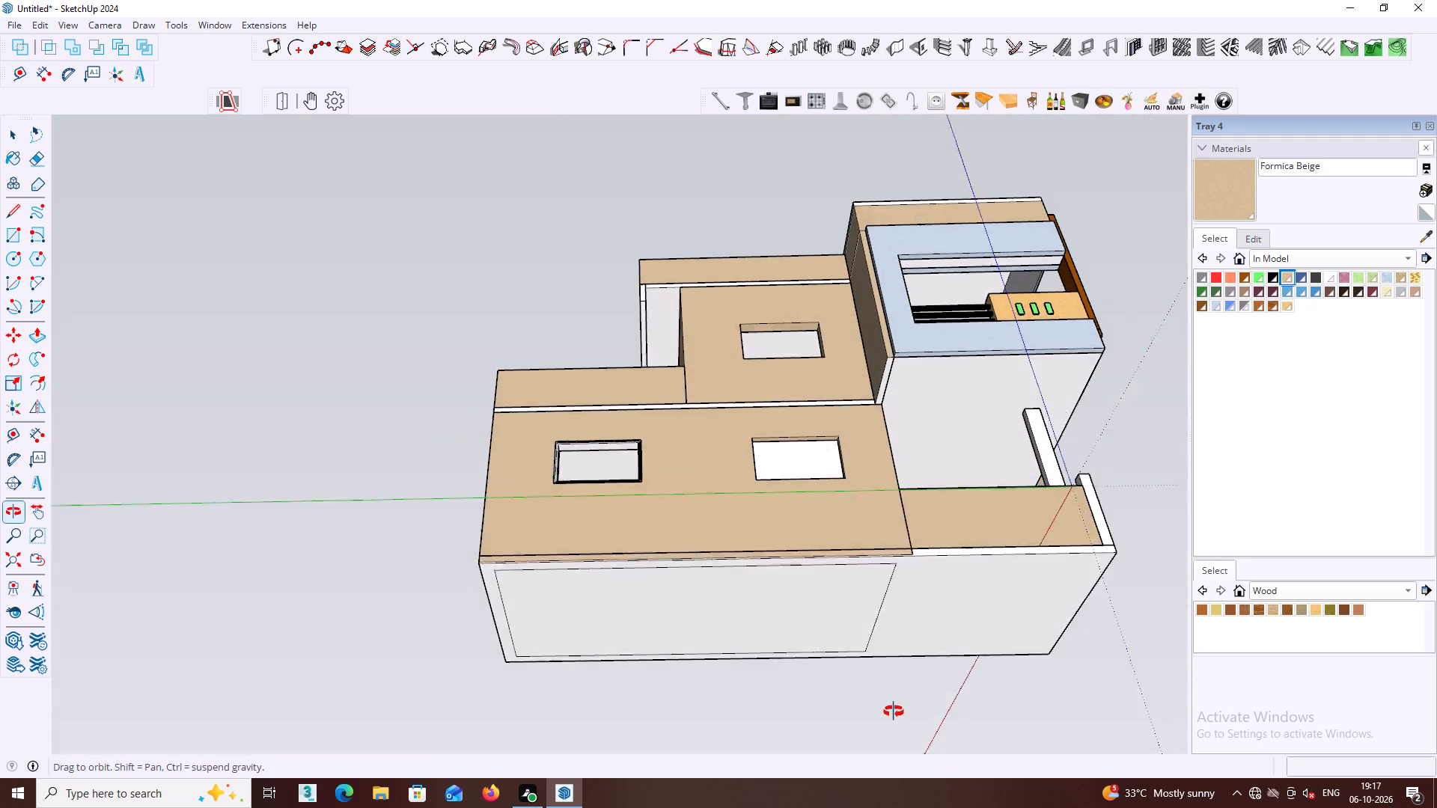
pyautogui.moveTo(894, 711); pyautogui.dragTo(894, 717, button='middle')
pyautogui.moveTo(861, 643); pyautogui.dragTo(874, 704, button='middle')
pyautogui.keyDown('shift'); pyautogui.moveTo(887, 674); pyautogui.dragTo(878, 659, button='middle'); pyautogui.keyUp('shift')
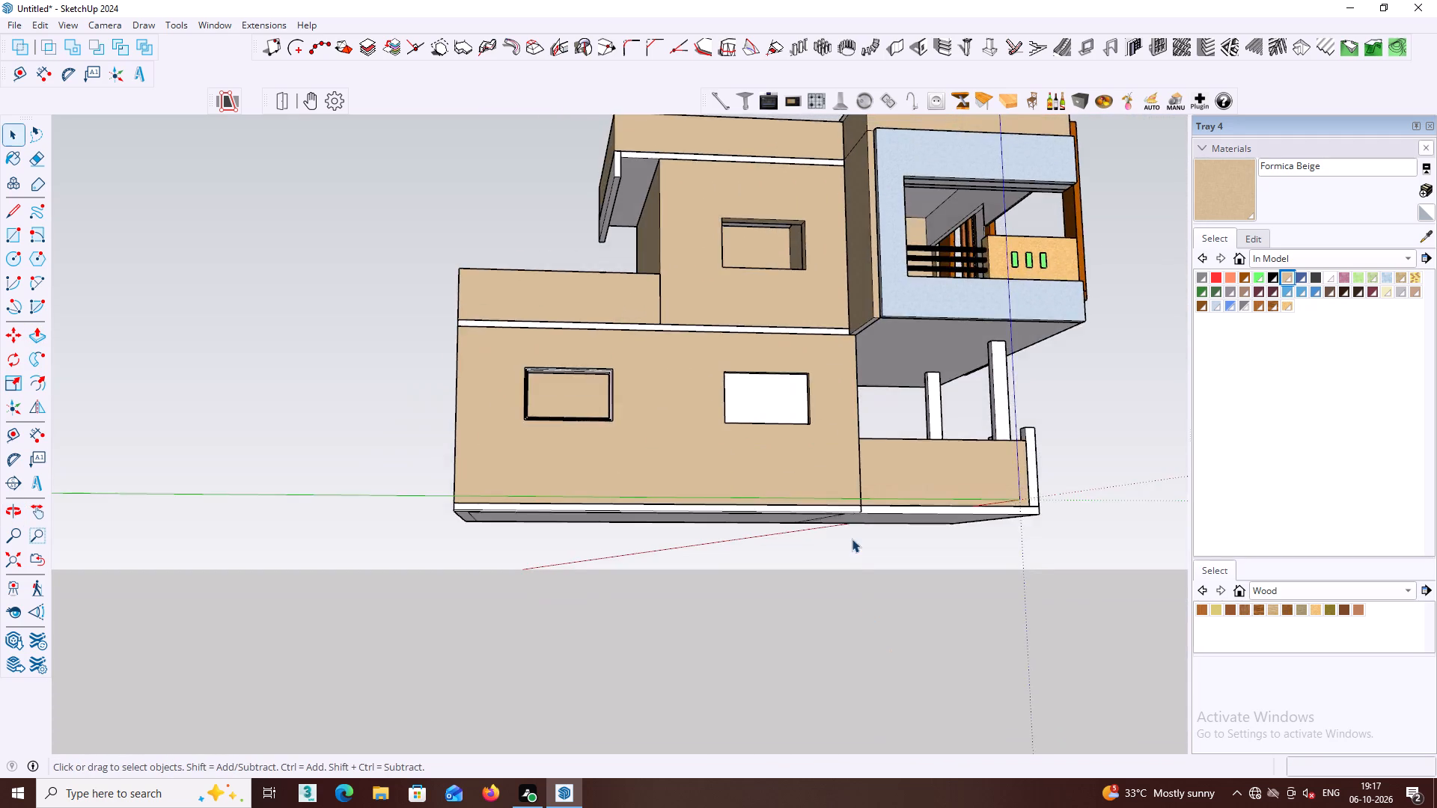
pyautogui.scroll(5, 852, 539)
pyautogui.moveTo(846, 518); pyautogui.dragTo(799, 547, button='middle')
pyautogui.scroll(7, 819, 522)
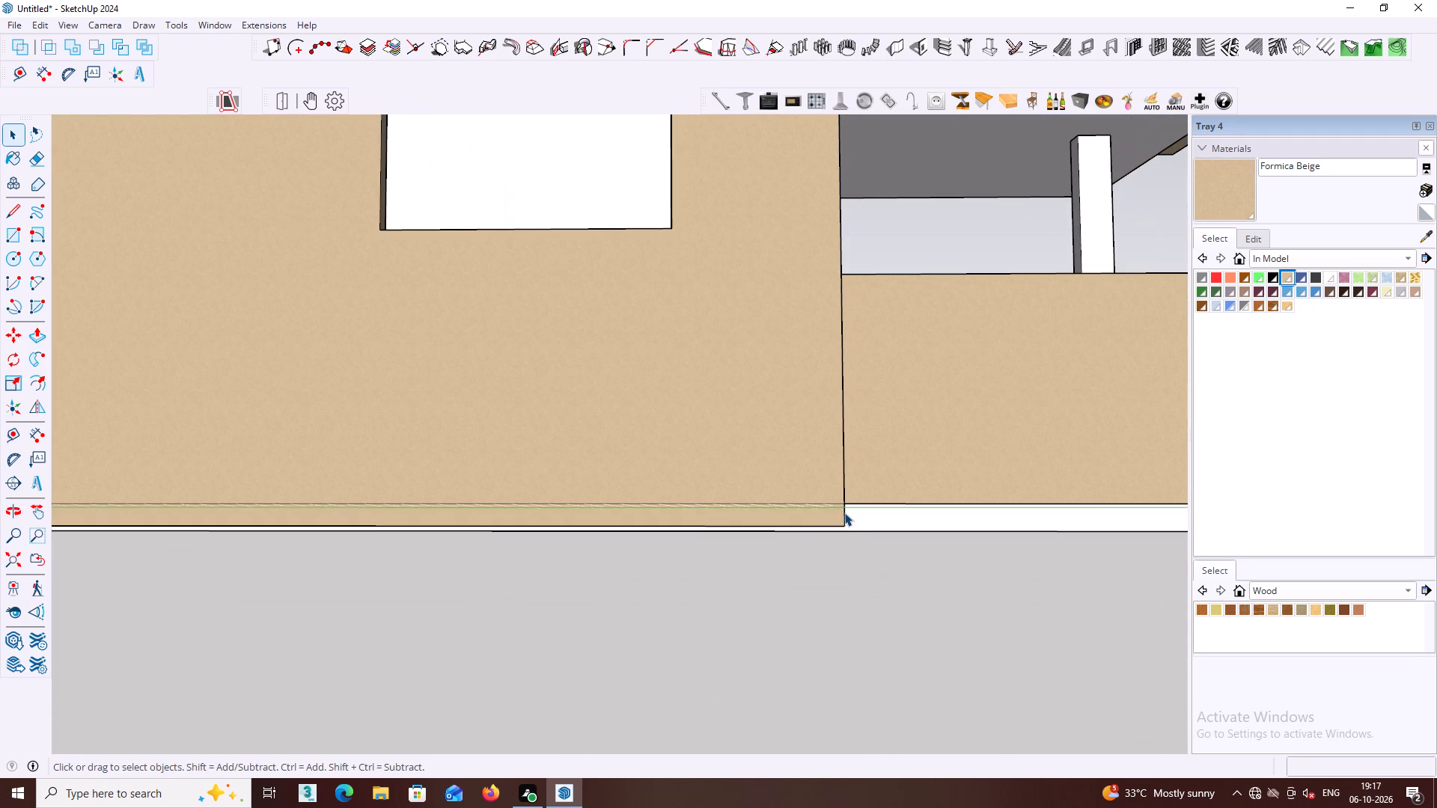
pyautogui.click(843, 515)
pyautogui.moveTo(838, 519); pyautogui.dragTo(817, 504, button='middle')
pyautogui.scroll(-1, 828, 533)
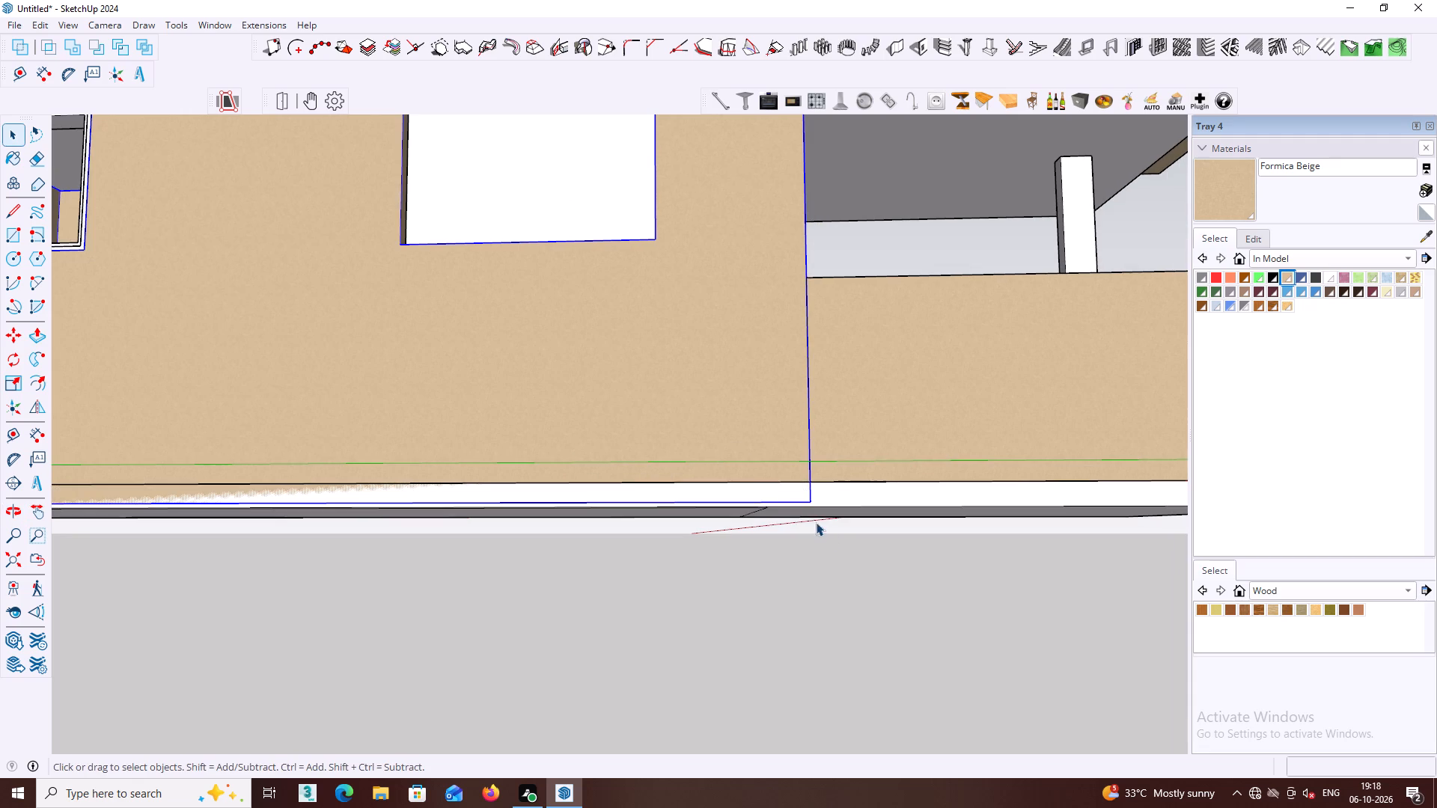
pyautogui.moveTo(799, 497); pyautogui.dragTo(768, 504, button='middle')
pyautogui.scroll(1, 749, 509)
pyautogui.scroll(-7, 754, 511)
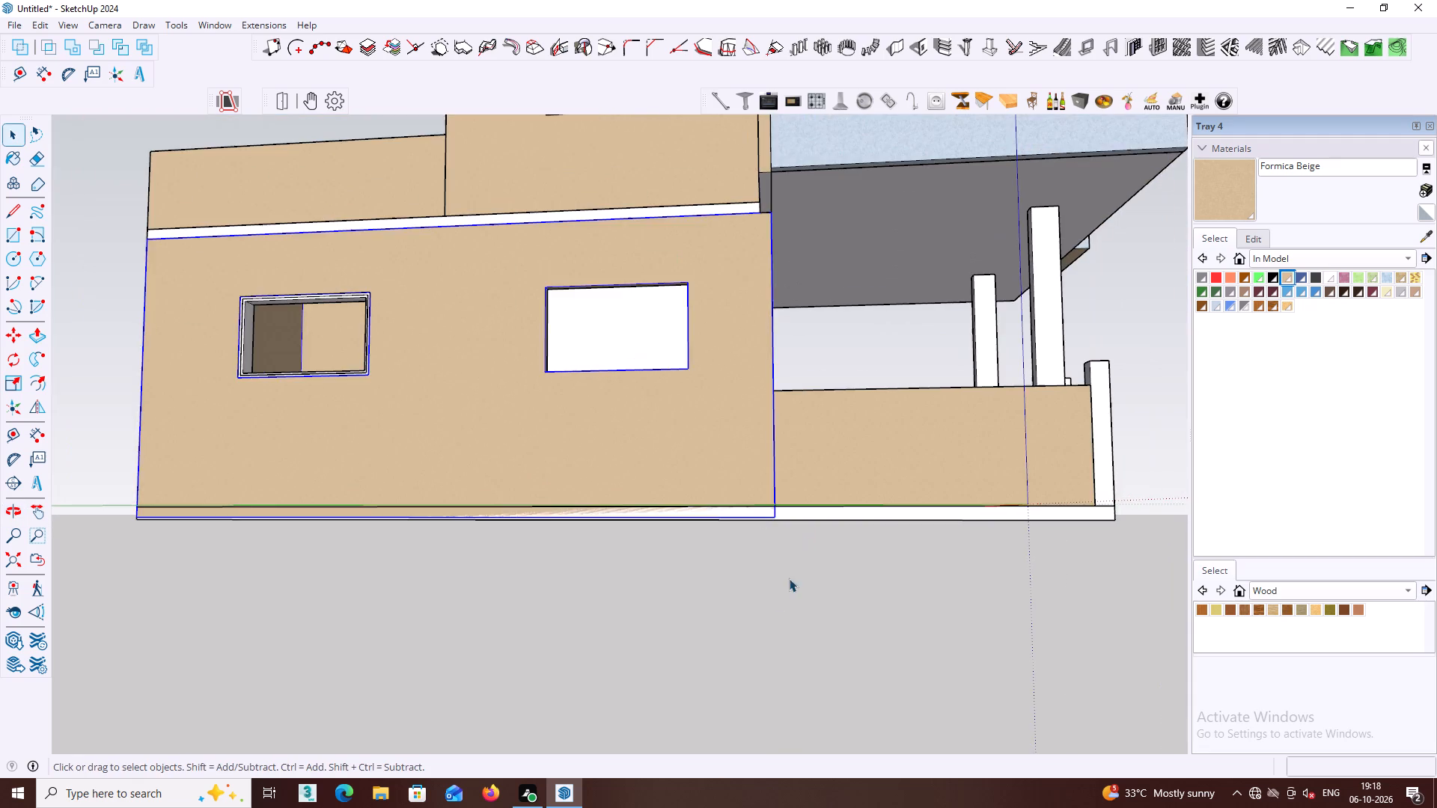
pyautogui.click(774, 595)
pyautogui.scroll(-7, 846, 584)
pyautogui.moveTo(871, 534); pyautogui.dragTo(808, 589, button='middle')
pyautogui.moveTo(916, 517); pyautogui.dragTo(782, 548, button='middle')
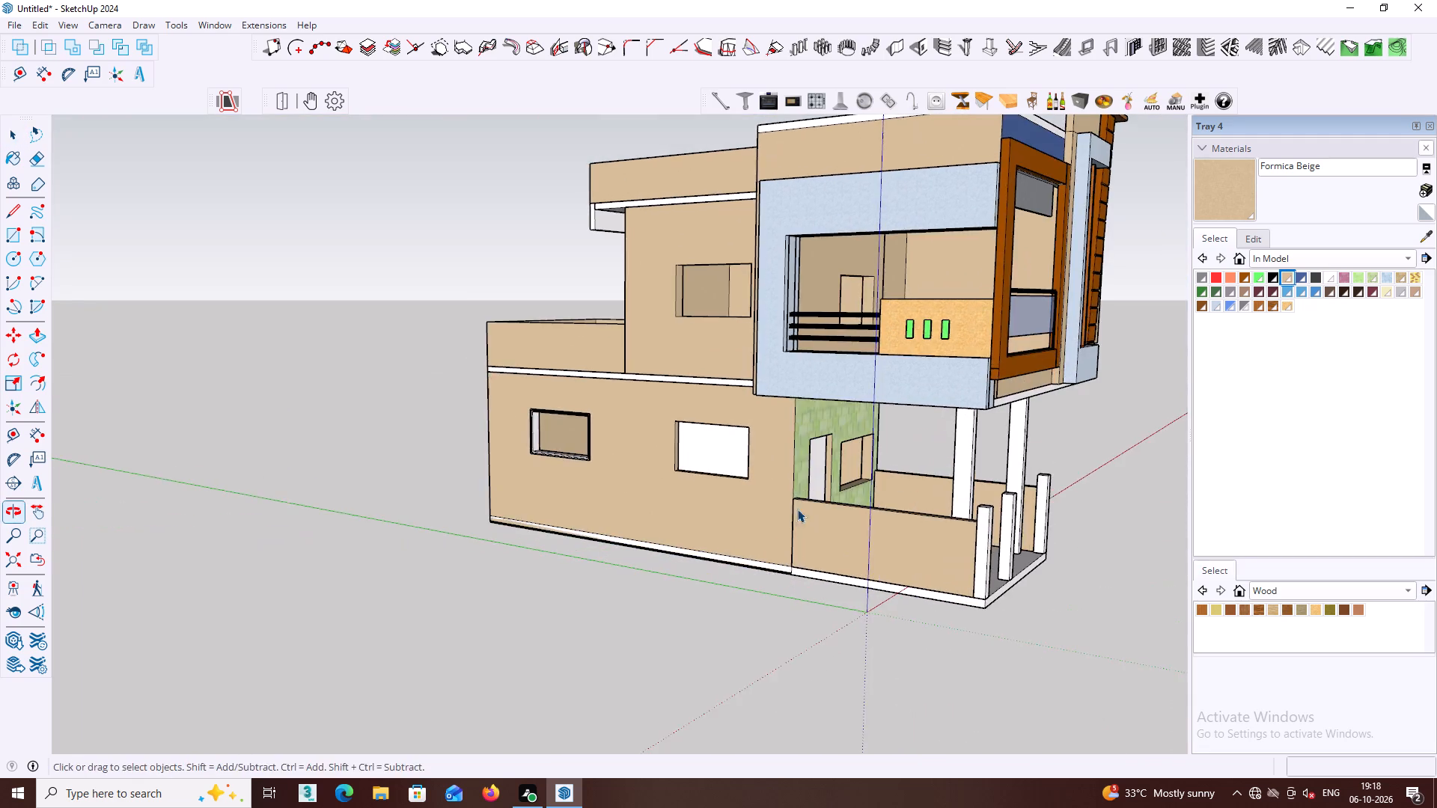
pyautogui.moveTo(818, 465); pyautogui.dragTo(1001, 179, button='middle')
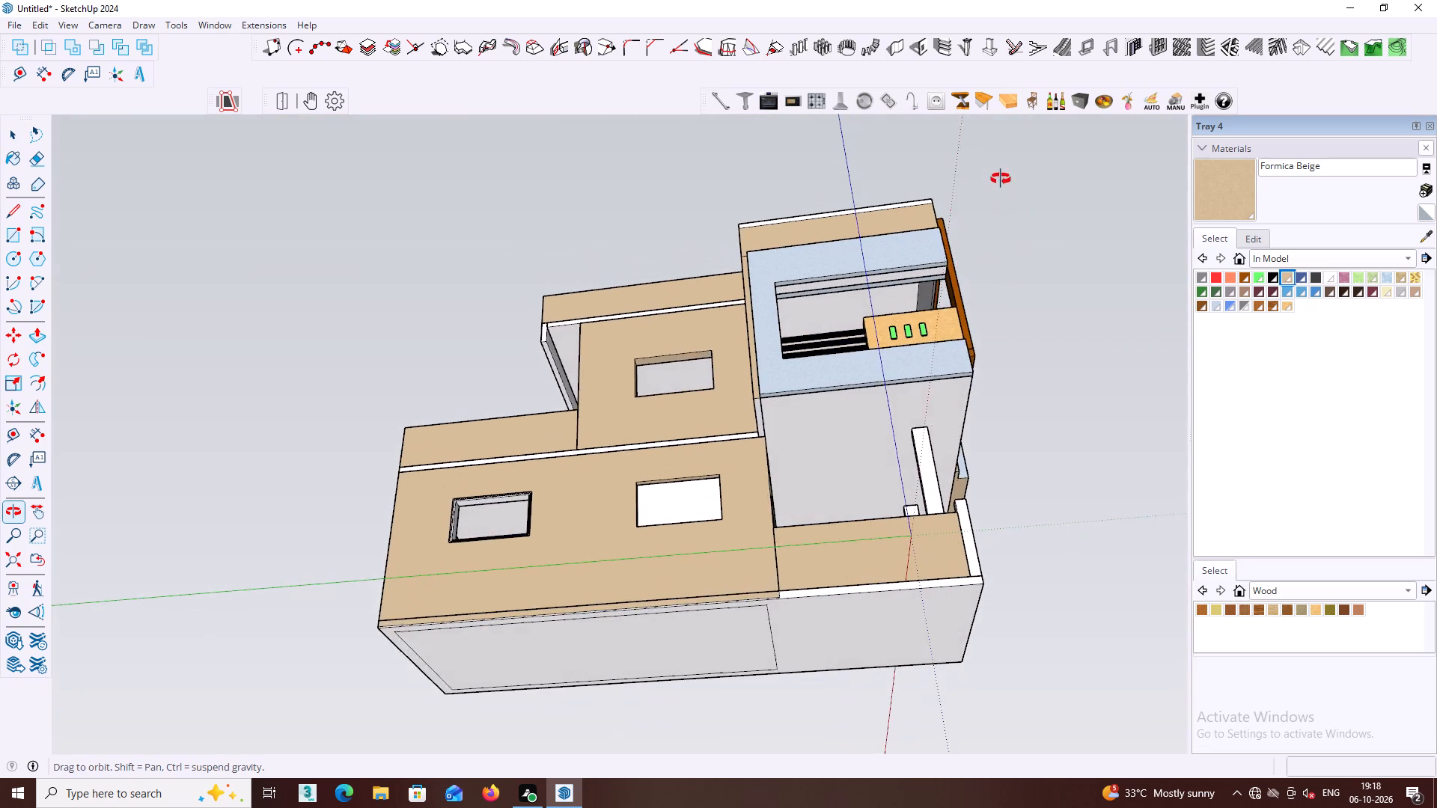
pyautogui.moveTo(1001, 179); pyautogui.dragTo(943, 191, button='middle')
pyautogui.moveTo(839, 306); pyautogui.dragTo(788, 299, button='middle')
pyautogui.moveTo(767, 445); pyautogui.dragTo(817, 403, button='middle')
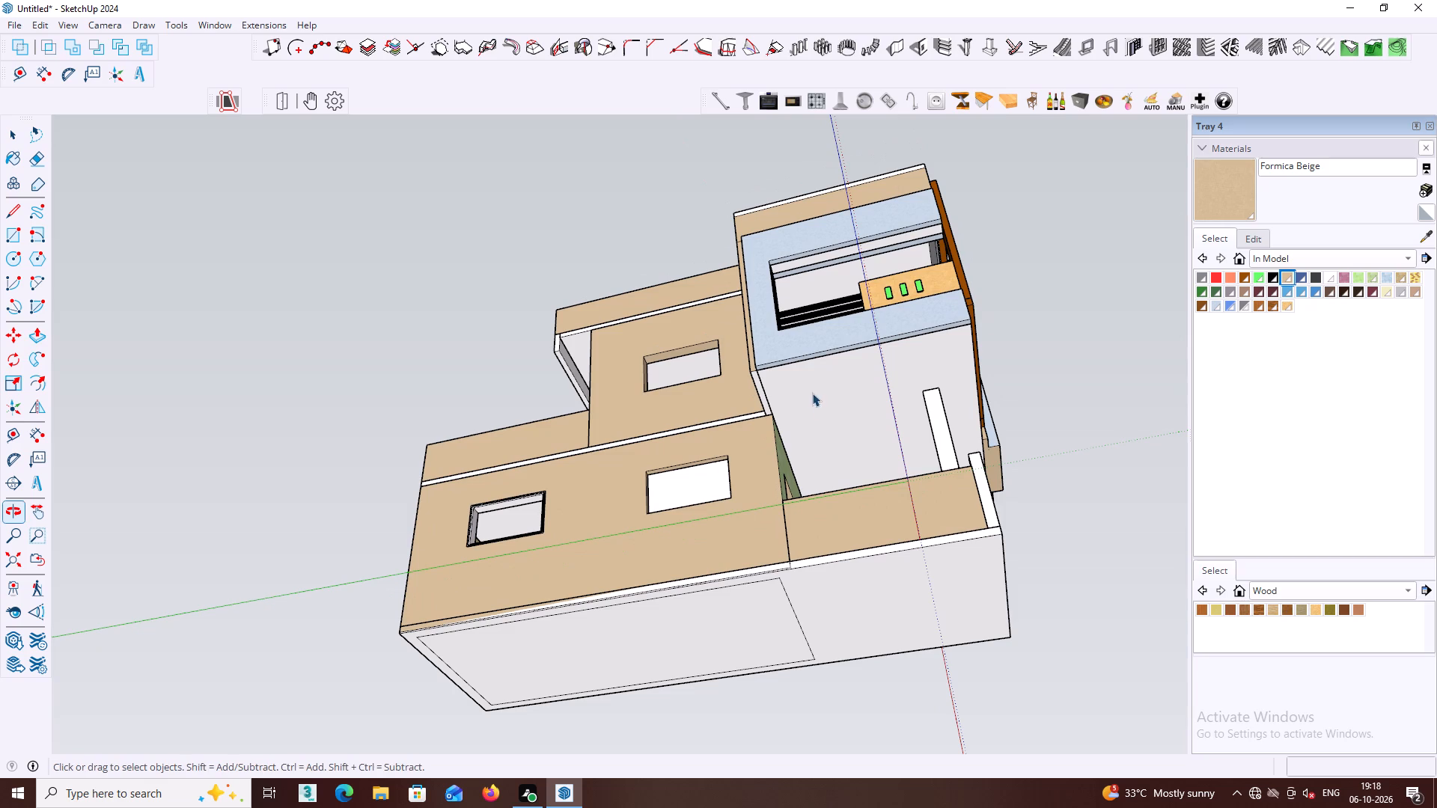
# Paint the narrow white strip between the side wall and the light-blue balcony frame Formica Beige.
pyautogui.click(1235, 180)
pyautogui.scroll(6, 775, 390)
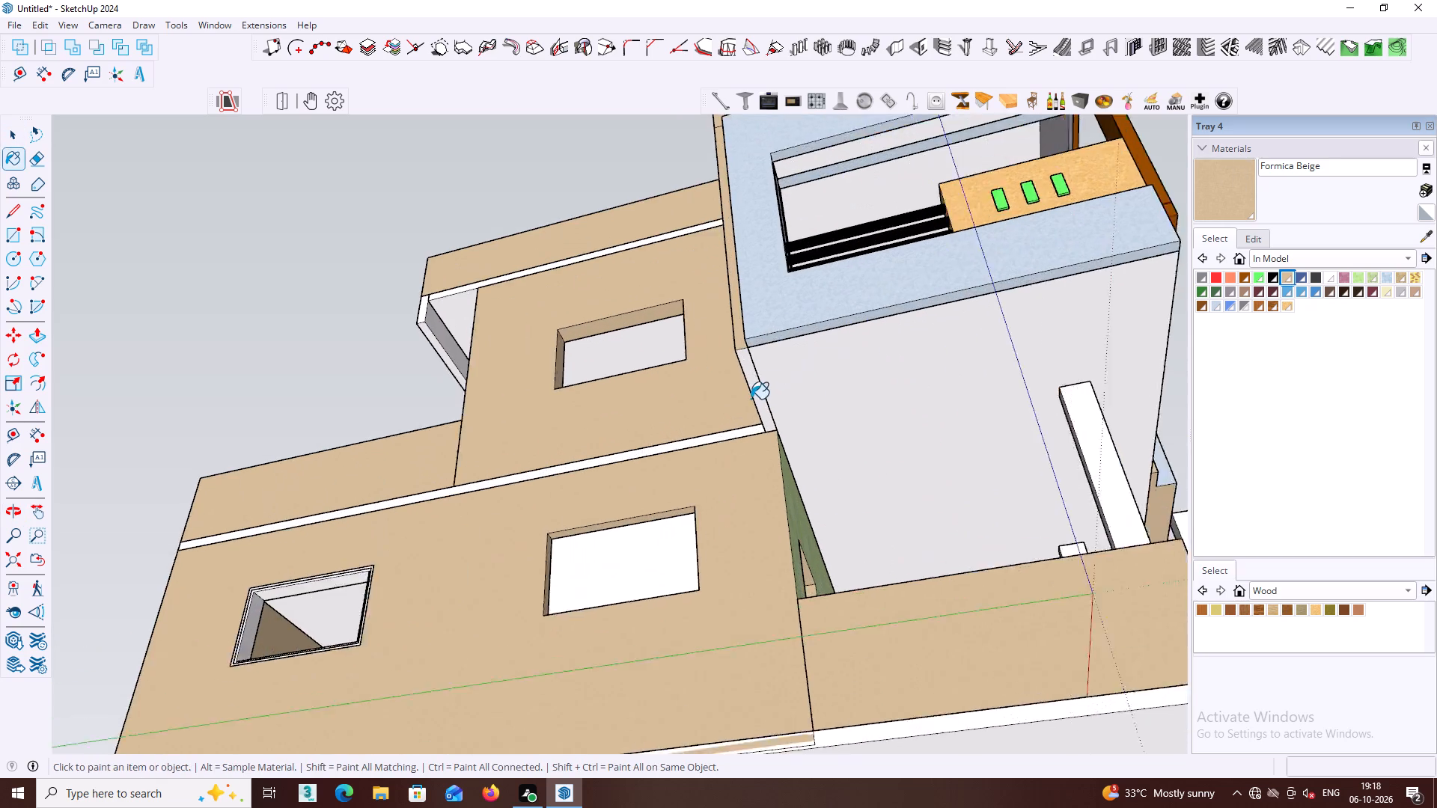
pyautogui.scroll(2, 751, 399)
pyautogui.click(752, 380)
pyautogui.scroll(-4, 753, 385)
pyautogui.moveTo(736, 447); pyautogui.dragTo(832, 541, button='middle')
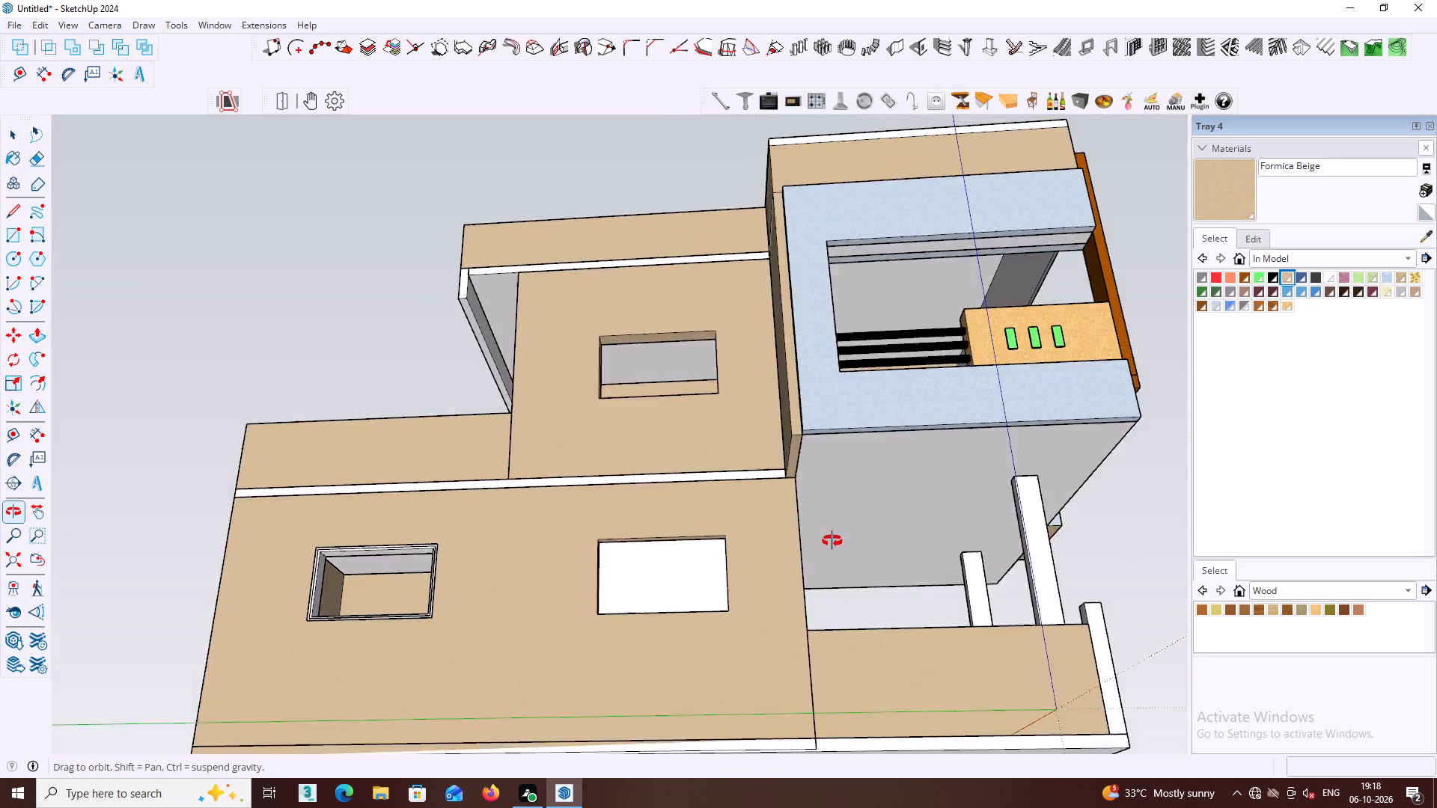
pyautogui.moveTo(832, 541); pyautogui.dragTo(1024, 664, button='middle')
pyautogui.press('space')
# Examine the front, side and rear of the house for surfaces that are still white.
pyautogui.middleClick(986, 587)
pyautogui.scroll(-3, 986, 587)
pyautogui.scroll(-1, 915, 523)
pyautogui.moveTo(921, 546); pyautogui.dragTo(774, 573, button='middle')
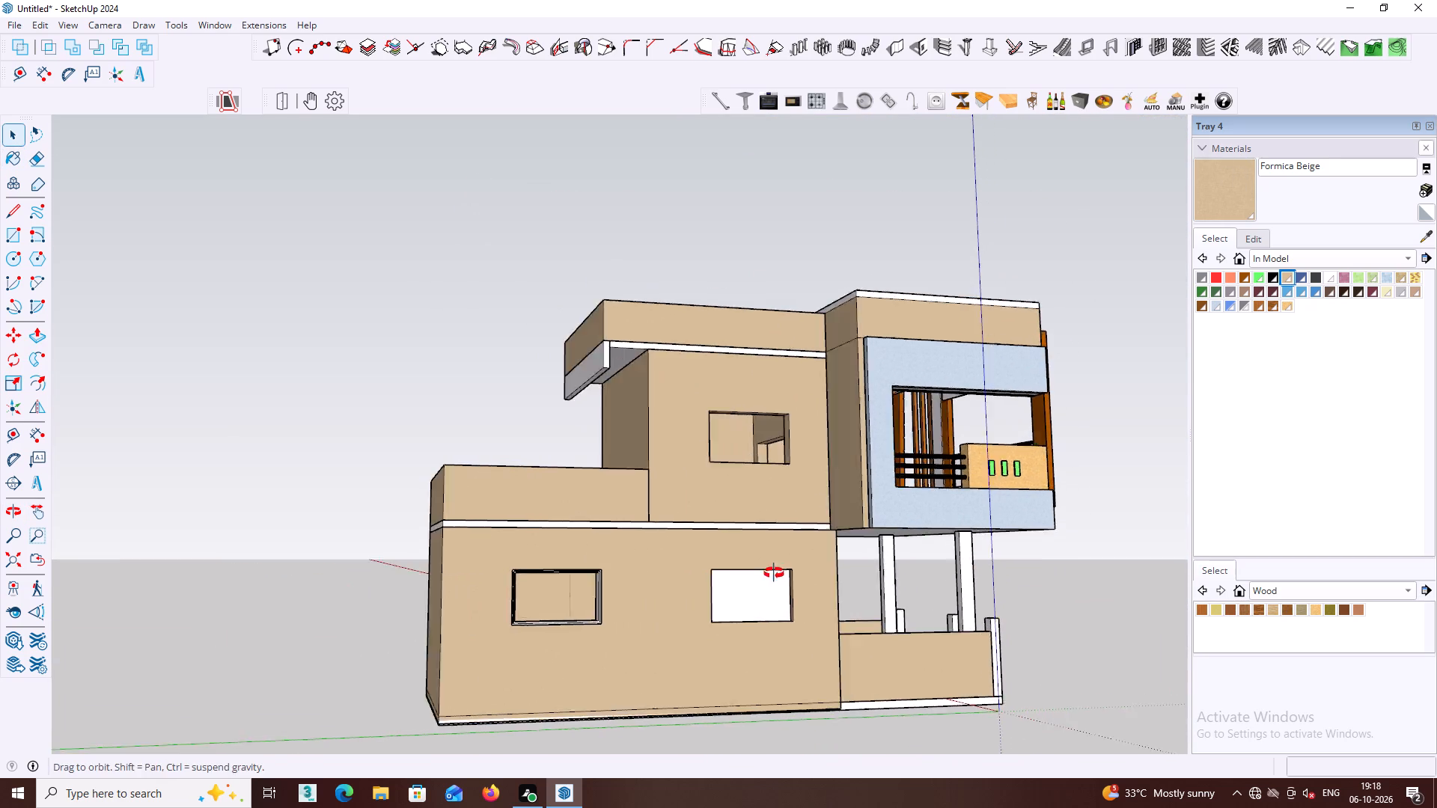
pyautogui.moveTo(774, 573); pyautogui.dragTo(720, 596, button='middle')
pyautogui.scroll(-4, 817, 579)
pyautogui.moveTo(843, 520); pyautogui.dragTo(536, 561, button='middle')
pyautogui.middleClick(635, 508)
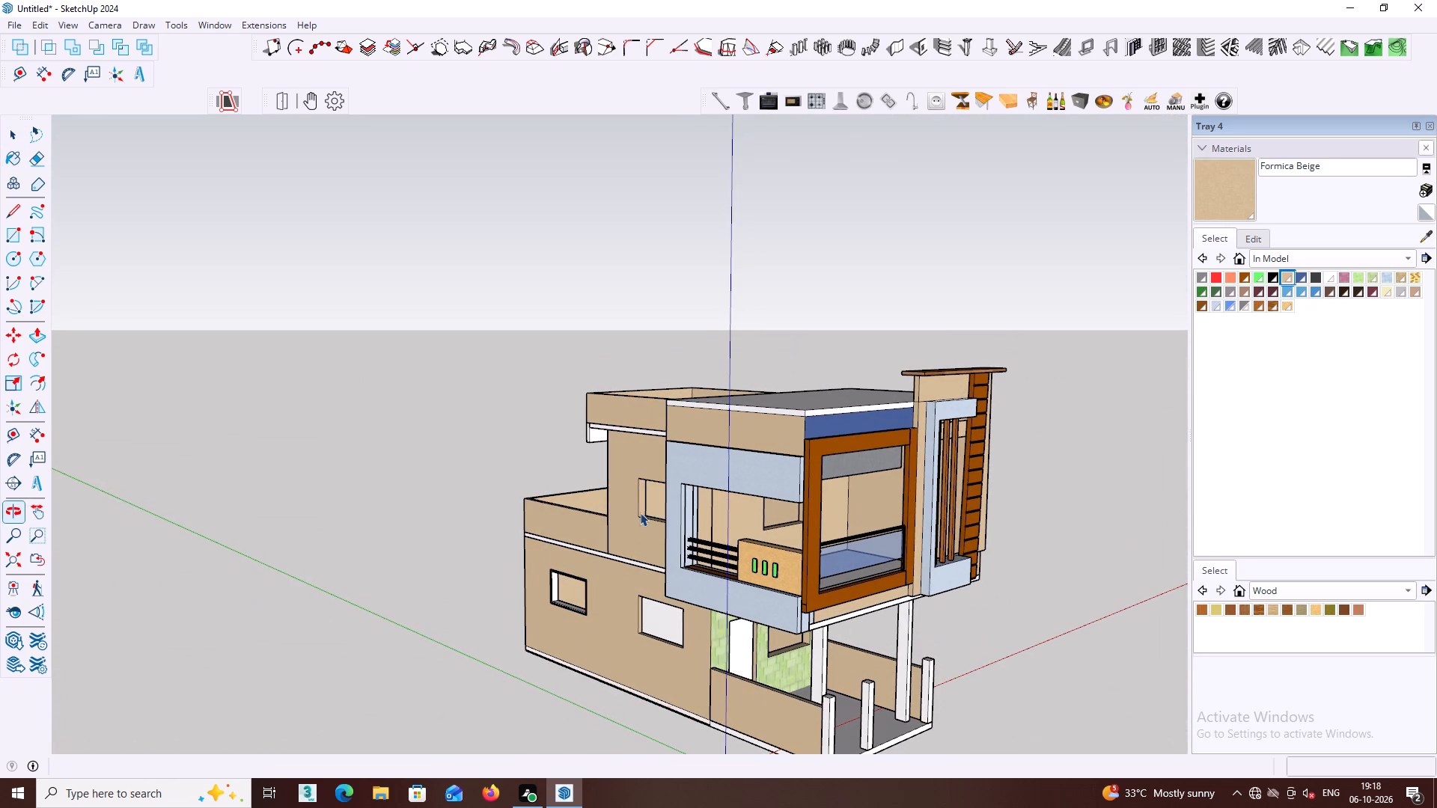
pyautogui.moveTo(968, 465); pyautogui.dragTo(853, 450, button='middle')
pyautogui.keyDown('shift'); pyautogui.moveTo(854, 461); pyautogui.dragTo(798, 387, button='middle'); pyautogui.keyUp('shift')
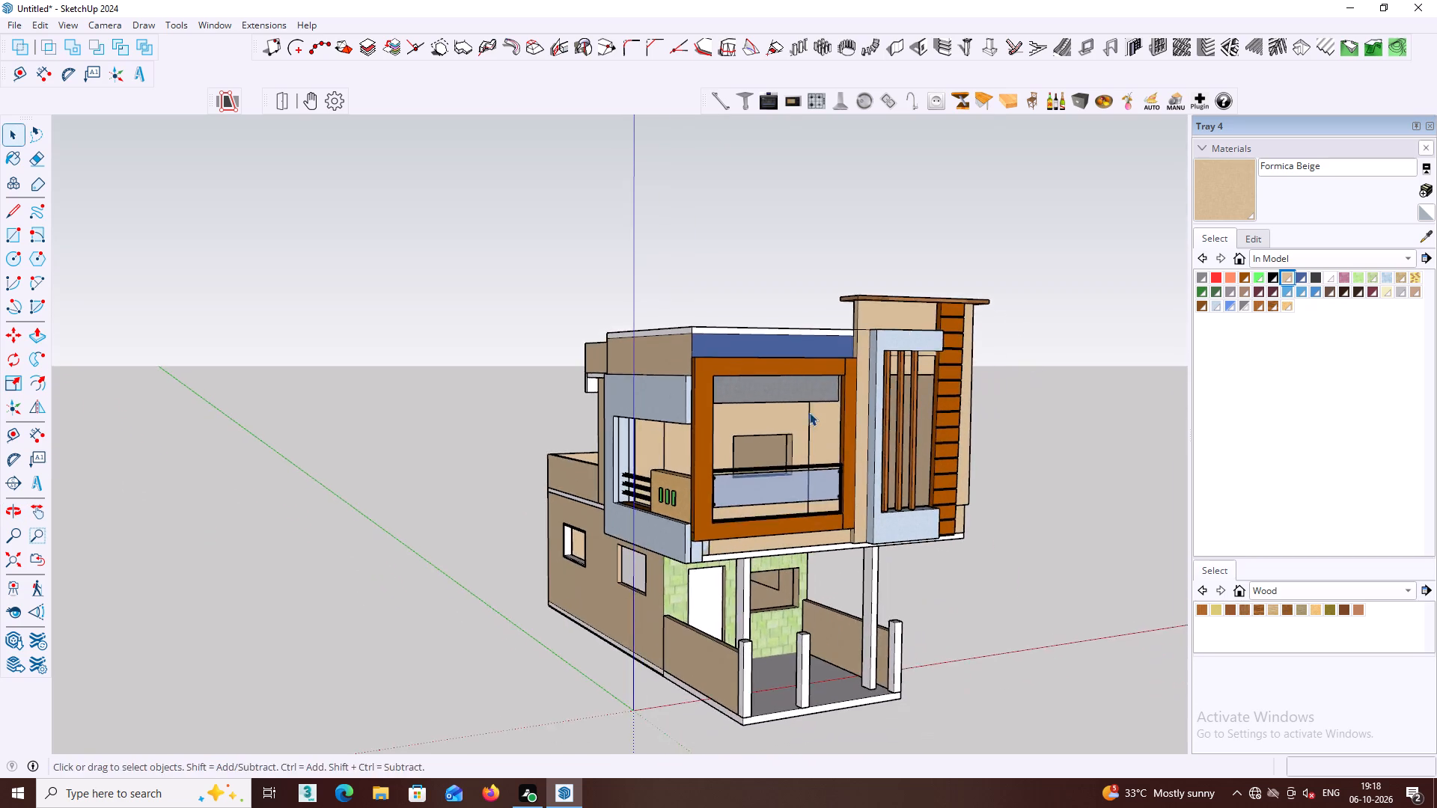
pyautogui.moveTo(809, 413); pyautogui.dragTo(707, 385, button='middle')
pyautogui.moveTo(782, 450); pyautogui.dragTo(731, 475, button='middle')
pyautogui.moveTo(807, 474); pyautogui.dragTo(832, 428, button='middle')
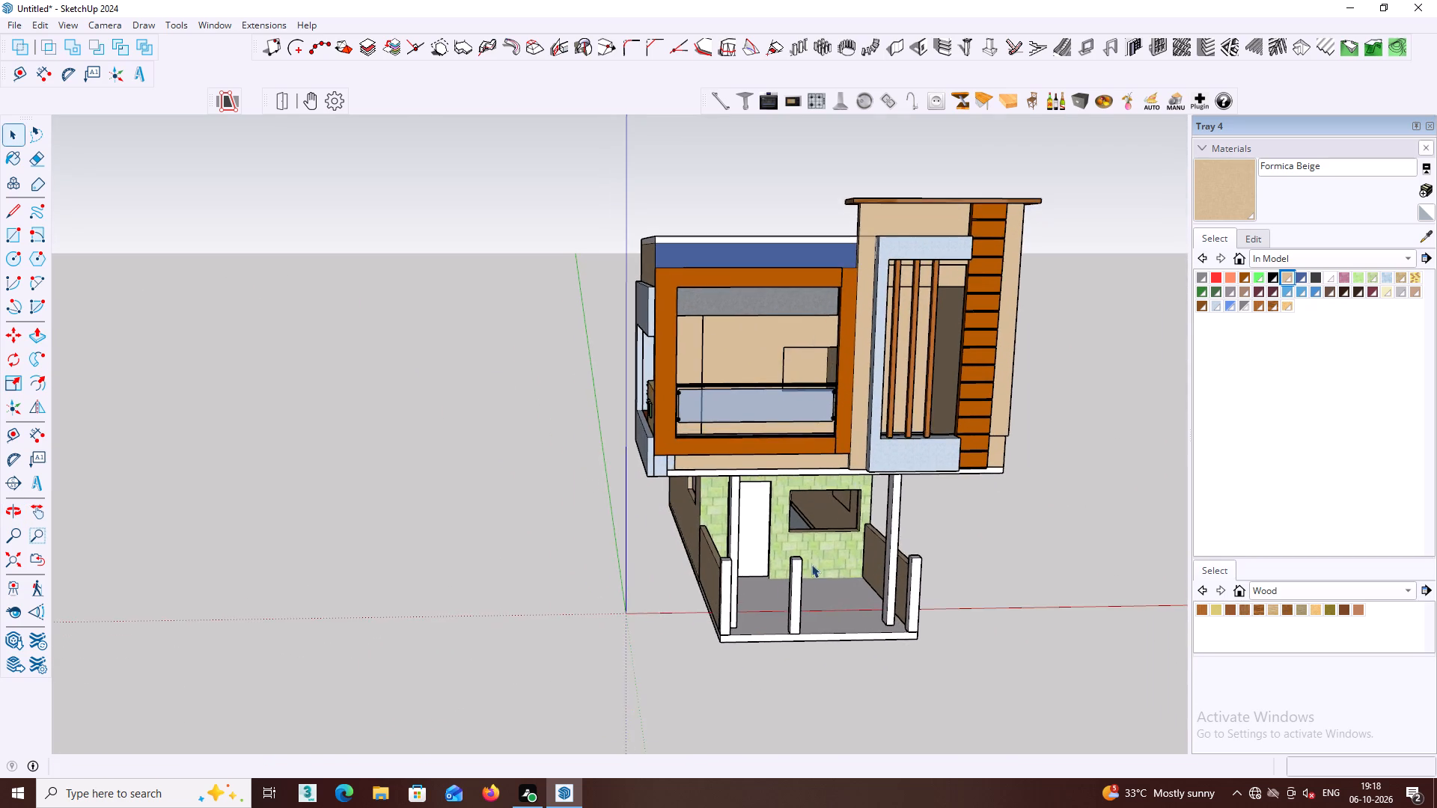
pyautogui.moveTo(770, 573); pyautogui.dragTo(1086, 606, button='middle')
pyautogui.moveTo(718, 477); pyautogui.dragTo(1072, 504, button='middle')
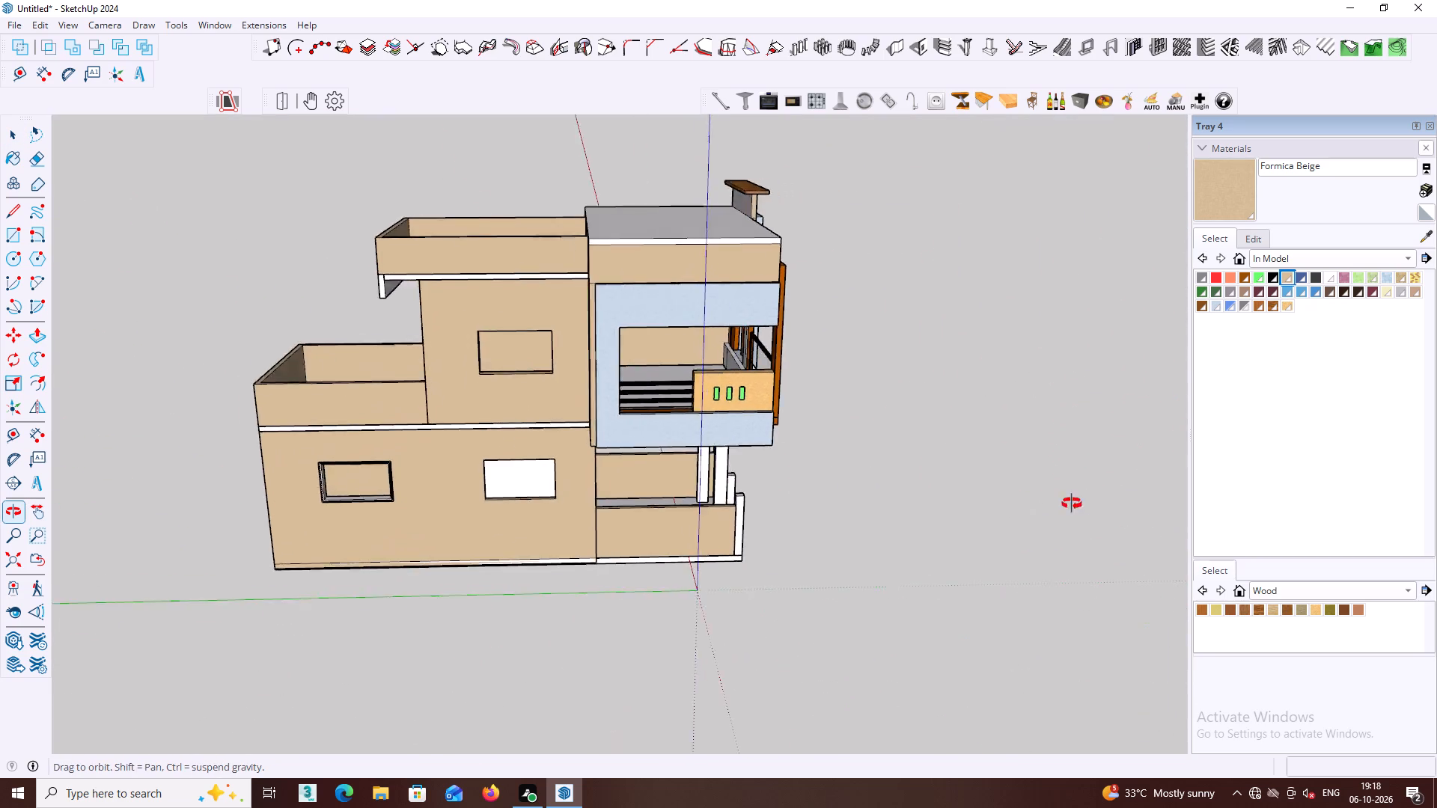
pyautogui.moveTo(1072, 504); pyautogui.dragTo(1436, 479, button='middle')
pyautogui.moveTo(642, 505); pyautogui.dragTo(860, 489, button='middle')
pyautogui.moveTo(608, 399); pyautogui.dragTo(311, 377, button='middle')
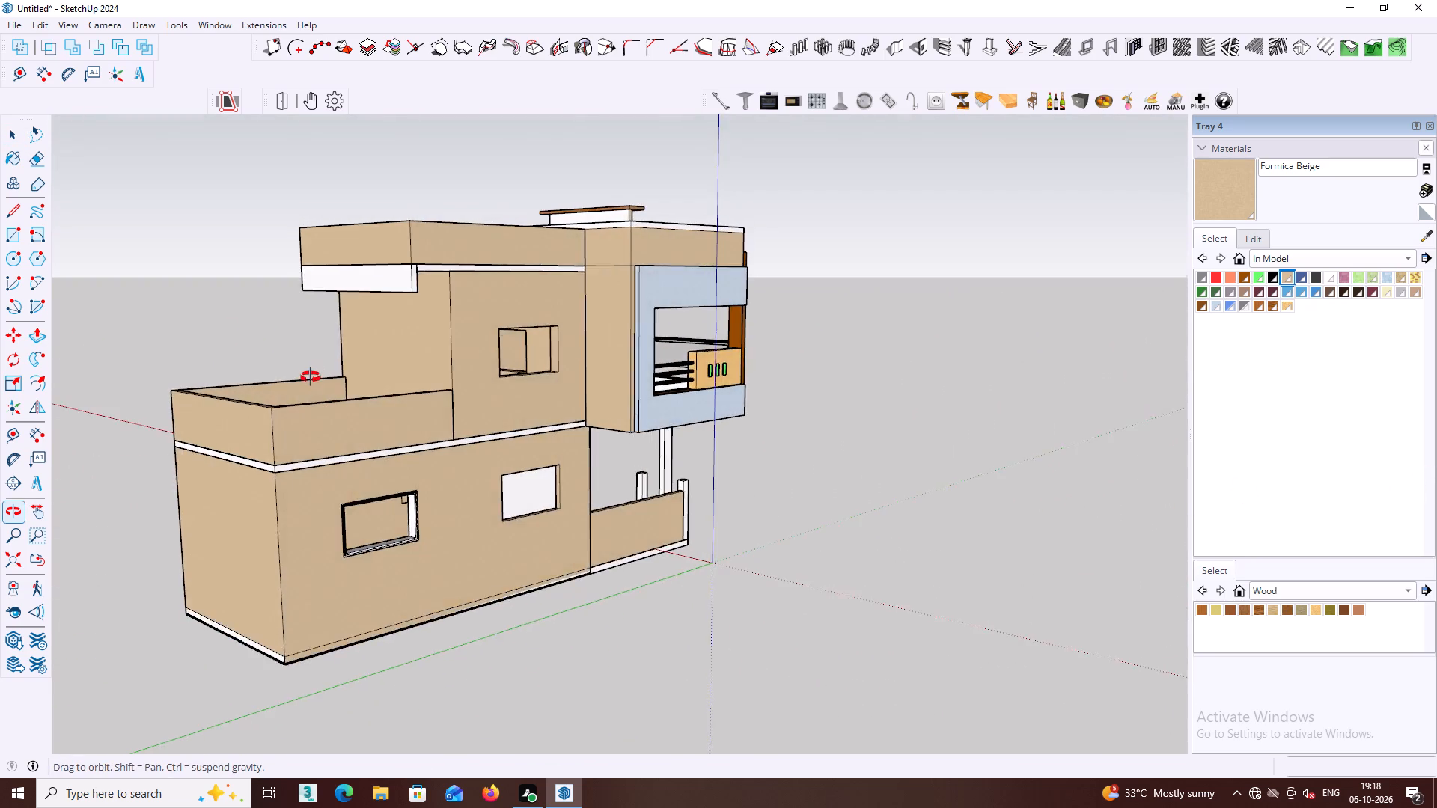
pyautogui.moveTo(311, 377); pyautogui.dragTo(518, 408, button='middle')
pyautogui.moveTo(560, 278); pyautogui.dragTo(487, 275, button='middle')
# Paint the rear roof overhang's hanging panel outer face, the white band below the parapet and the overhang's underside Formica Beige.
pyautogui.scroll(7, 581, 278)
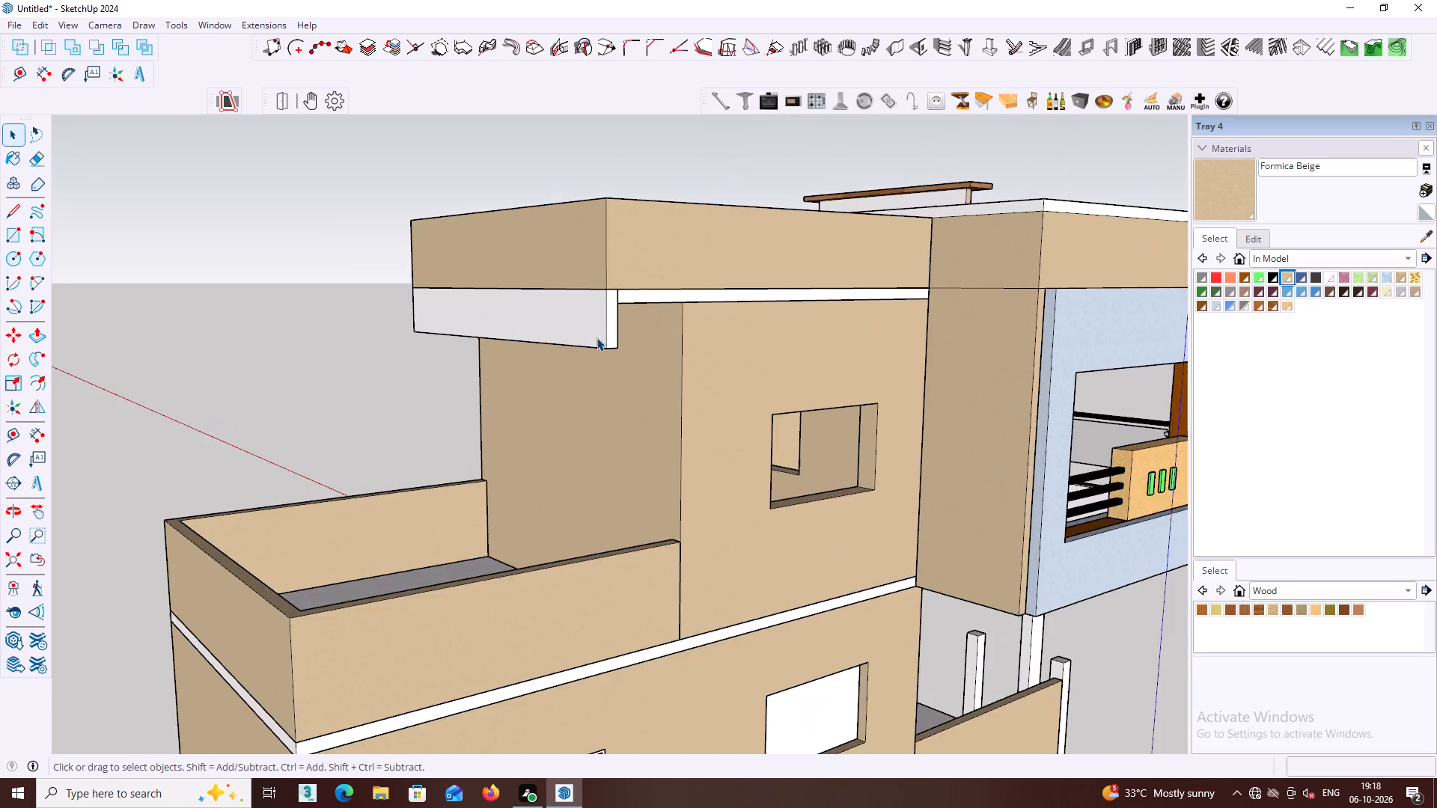
pyautogui.moveTo(615, 322); pyautogui.dragTo(517, 308, button='middle')
pyautogui.moveTo(550, 281); pyautogui.dragTo(695, 424, button='middle')
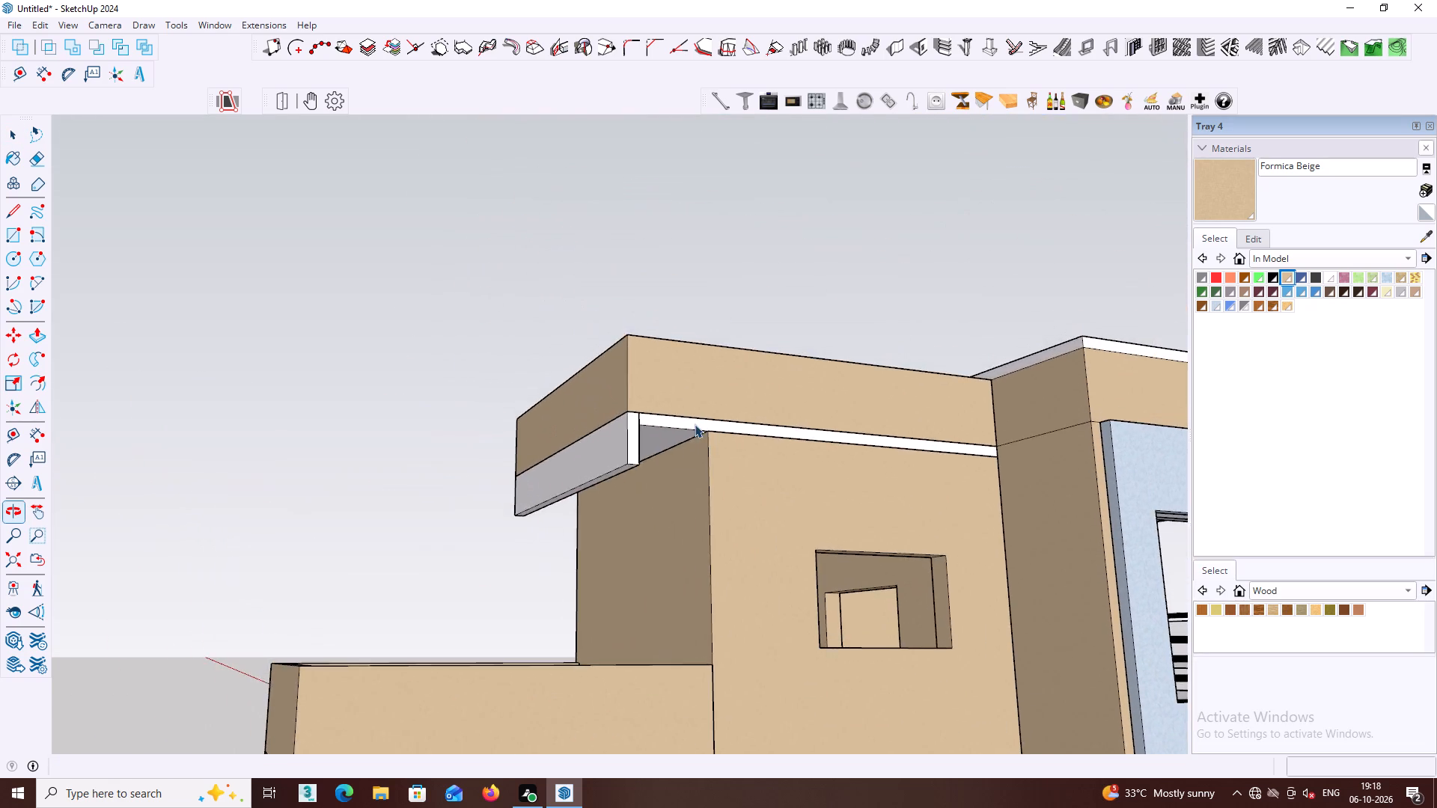
pyautogui.moveTo(695, 424); pyautogui.dragTo(600, 454, button='middle')
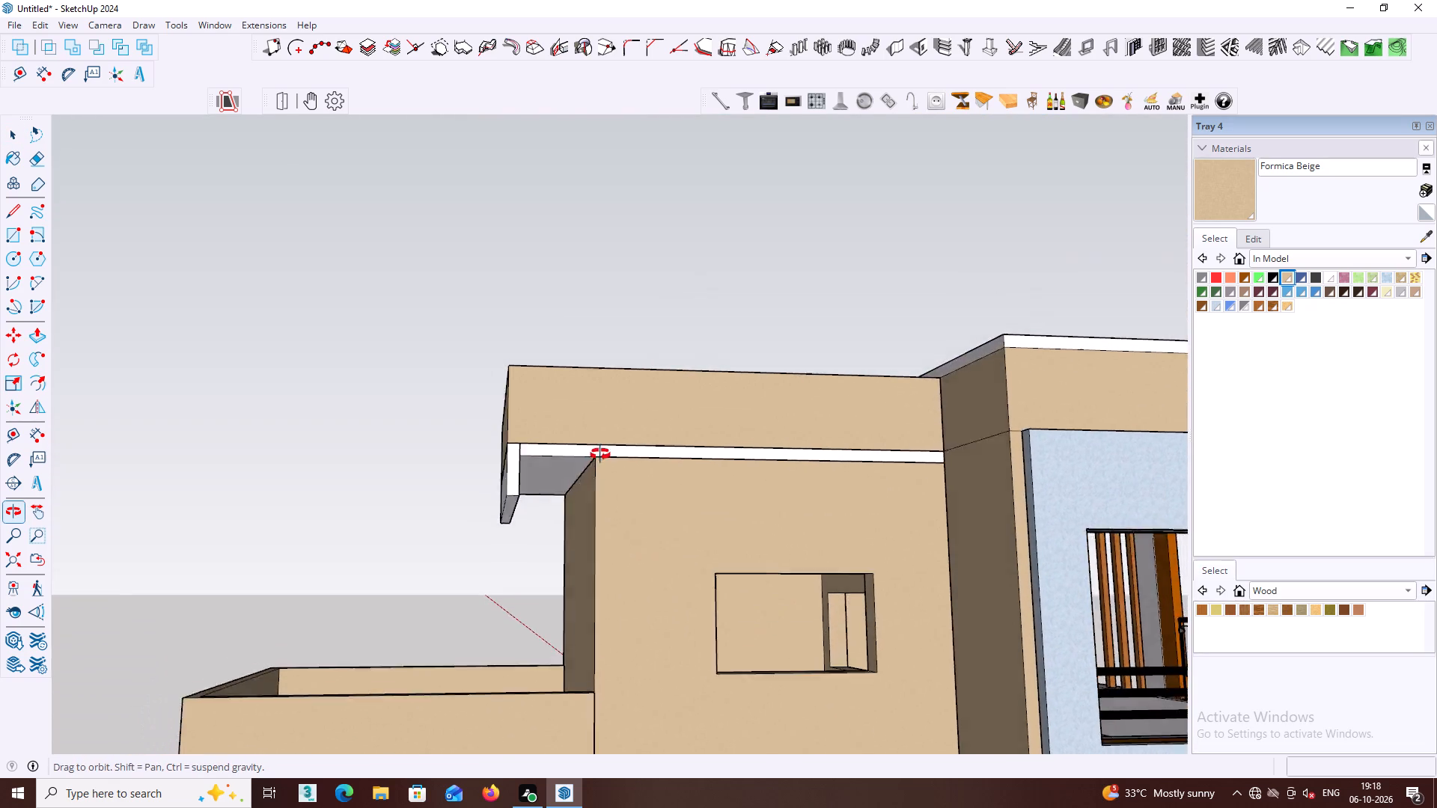
pyautogui.moveTo(600, 454); pyautogui.dragTo(646, 366, button='middle')
pyautogui.moveTo(672, 363); pyautogui.dragTo(736, 404, button='middle')
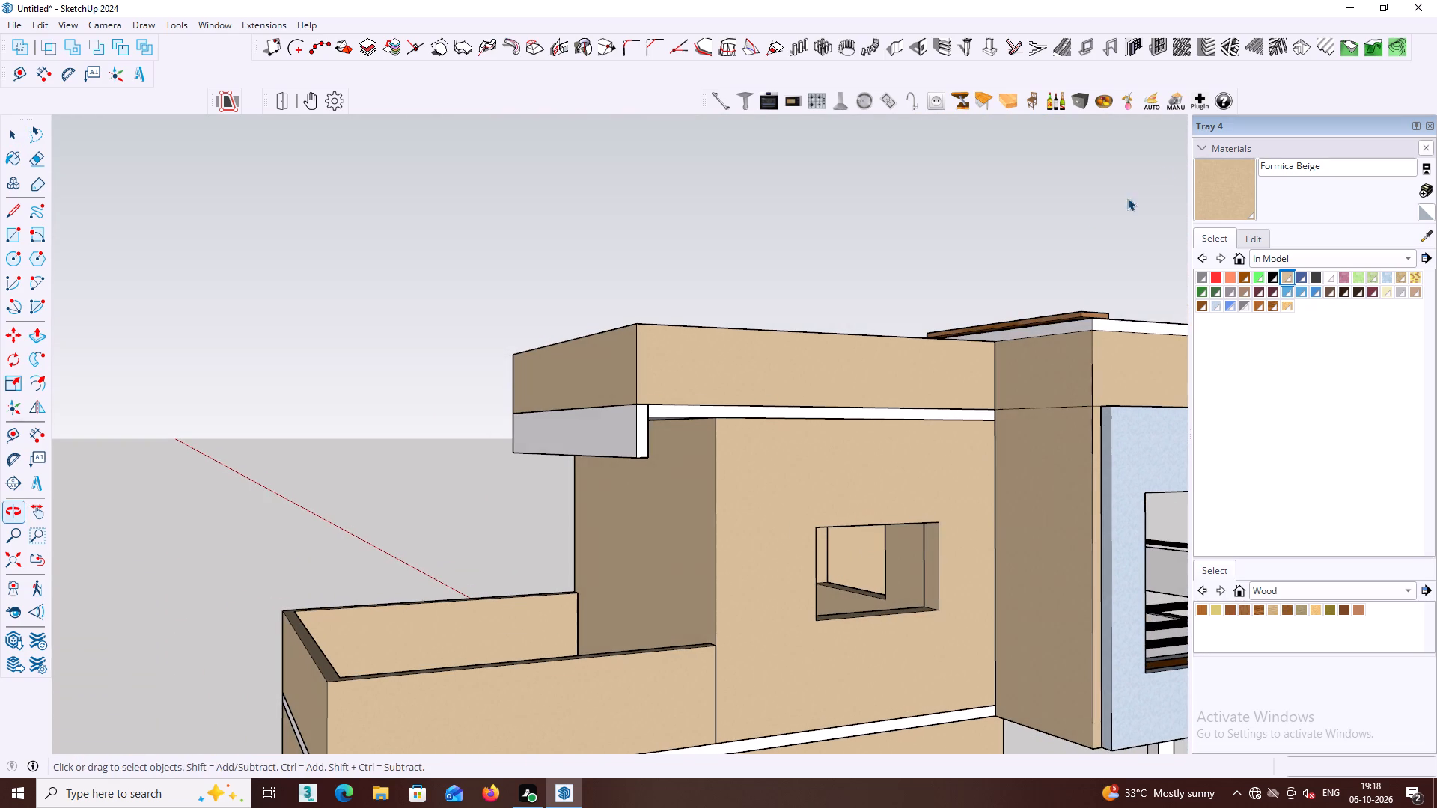
pyautogui.click(1228, 191)
pyautogui.click(597, 433)
pyautogui.click(662, 420)
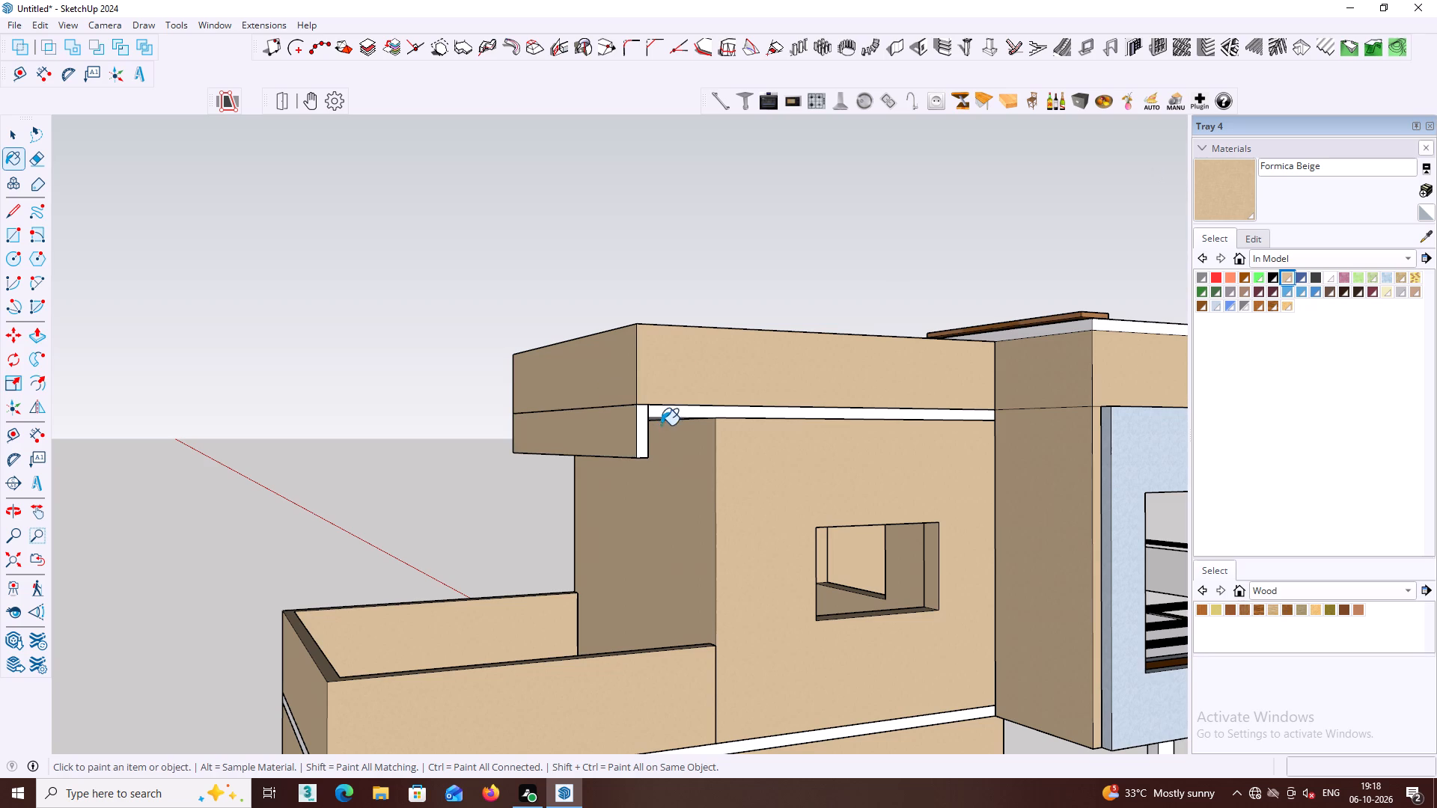
pyautogui.moveTo(665, 418); pyautogui.dragTo(659, 366, button='middle')
pyautogui.scroll(4, 676, 348)
pyautogui.click(673, 355)
pyautogui.moveTo(660, 364); pyautogui.dragTo(620, 238, button='middle')
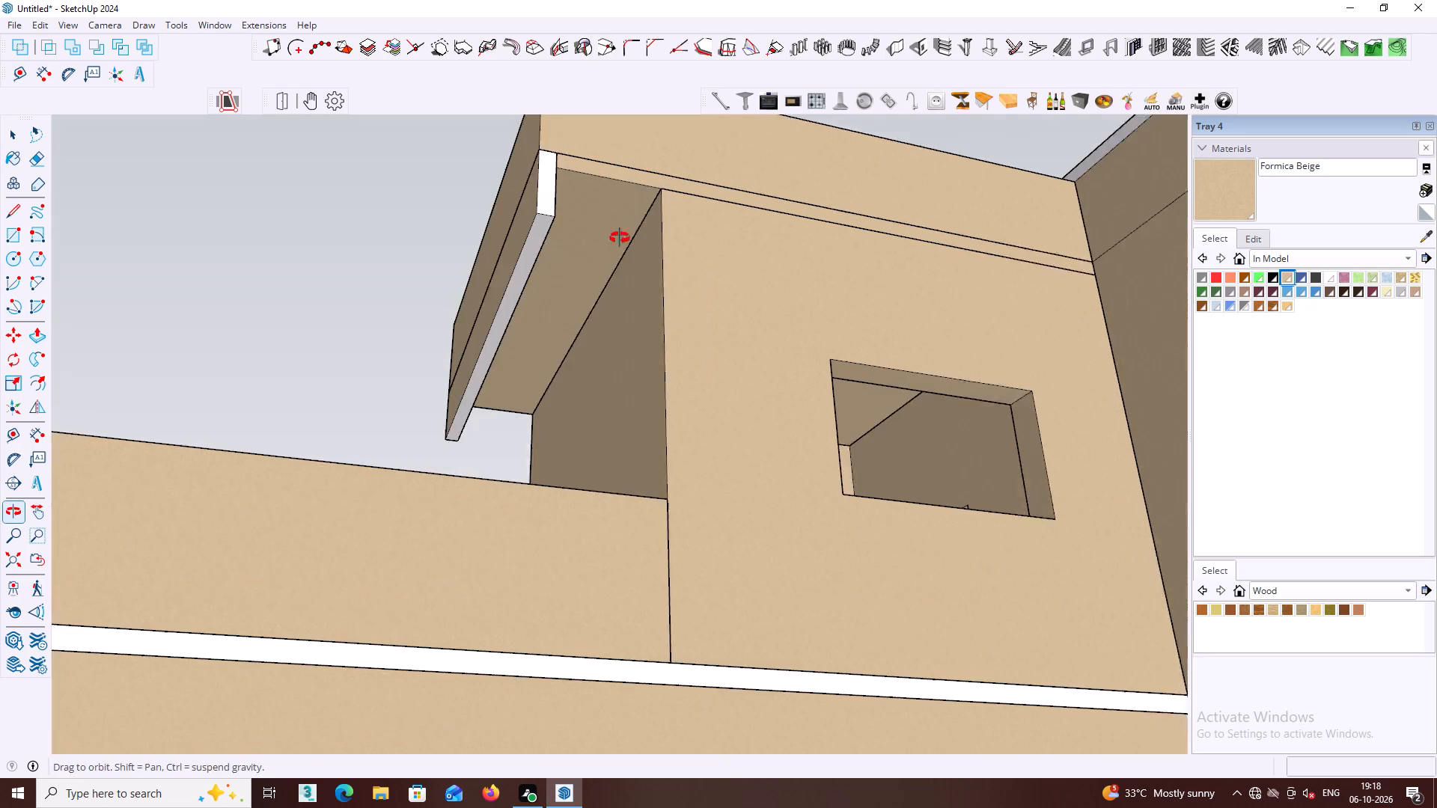
# Paint the inner face of the rear roof overhang's hanging panel Formica Beige.
pyautogui.moveTo(620, 238); pyautogui.dragTo(614, 221, button='middle')
pyautogui.click(512, 225)
pyautogui.keyDown('shift'); pyautogui.moveTo(524, 237); pyautogui.dragTo(576, 350, button='middle'); pyautogui.keyUp('shift')
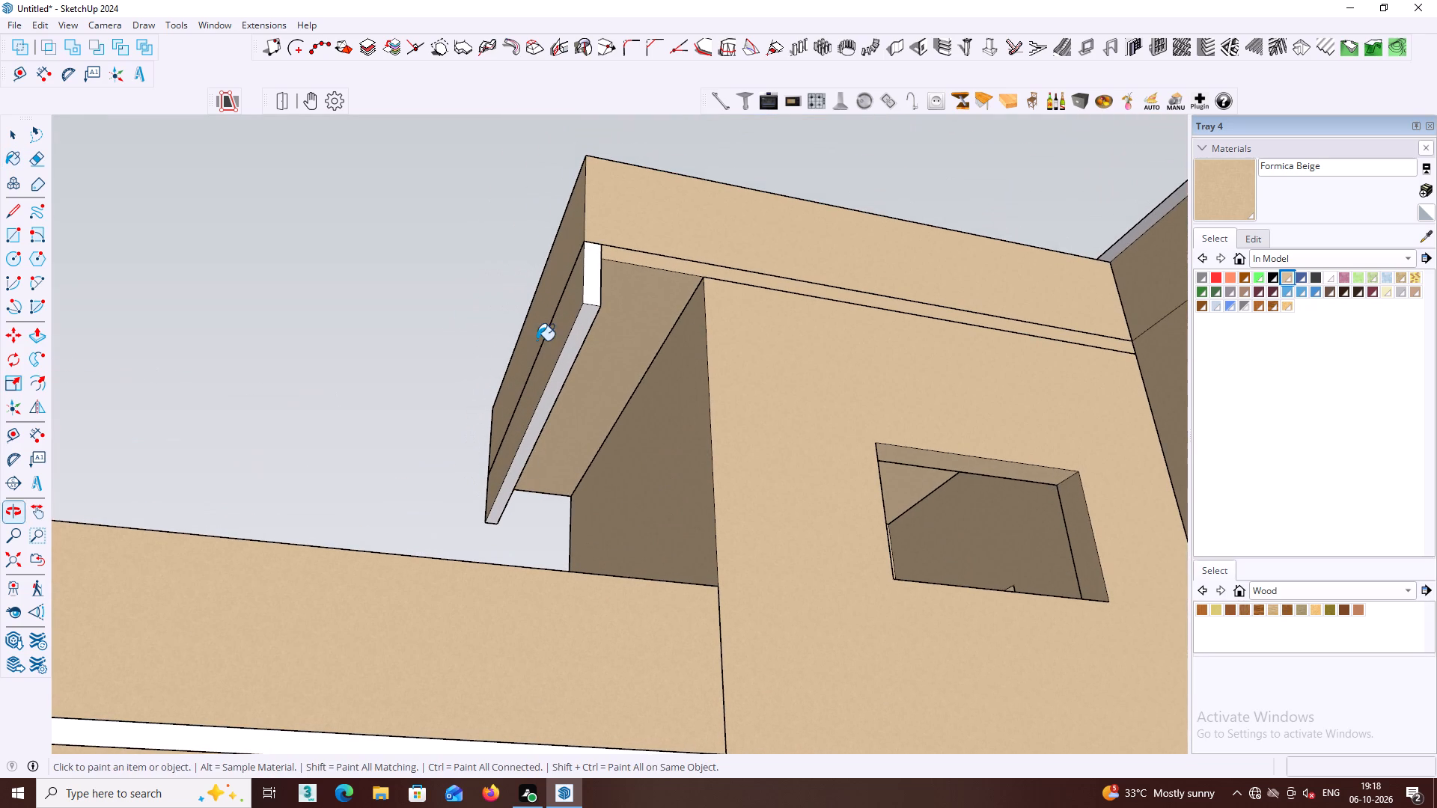
pyautogui.click(594, 281)
pyautogui.click(588, 283)
pyautogui.press('space')
pyautogui.moveTo(591, 315); pyautogui.dragTo(527, 334, button='middle')
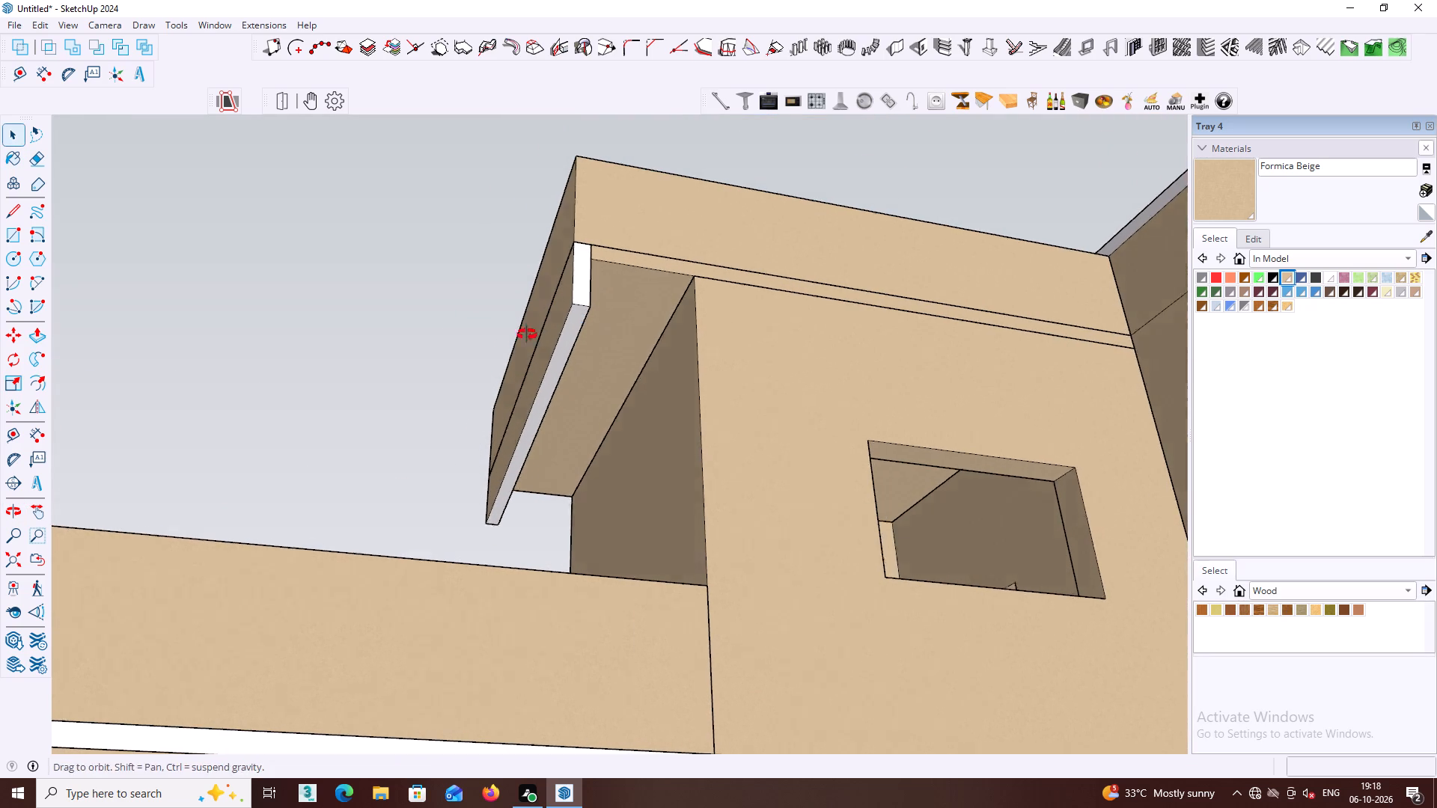
pyautogui.moveTo(527, 334); pyautogui.dragTo(497, 354, button='middle')
pyautogui.moveTo(494, 364); pyautogui.dragTo(394, 358, button='middle')
pyautogui.click(1194, 201)
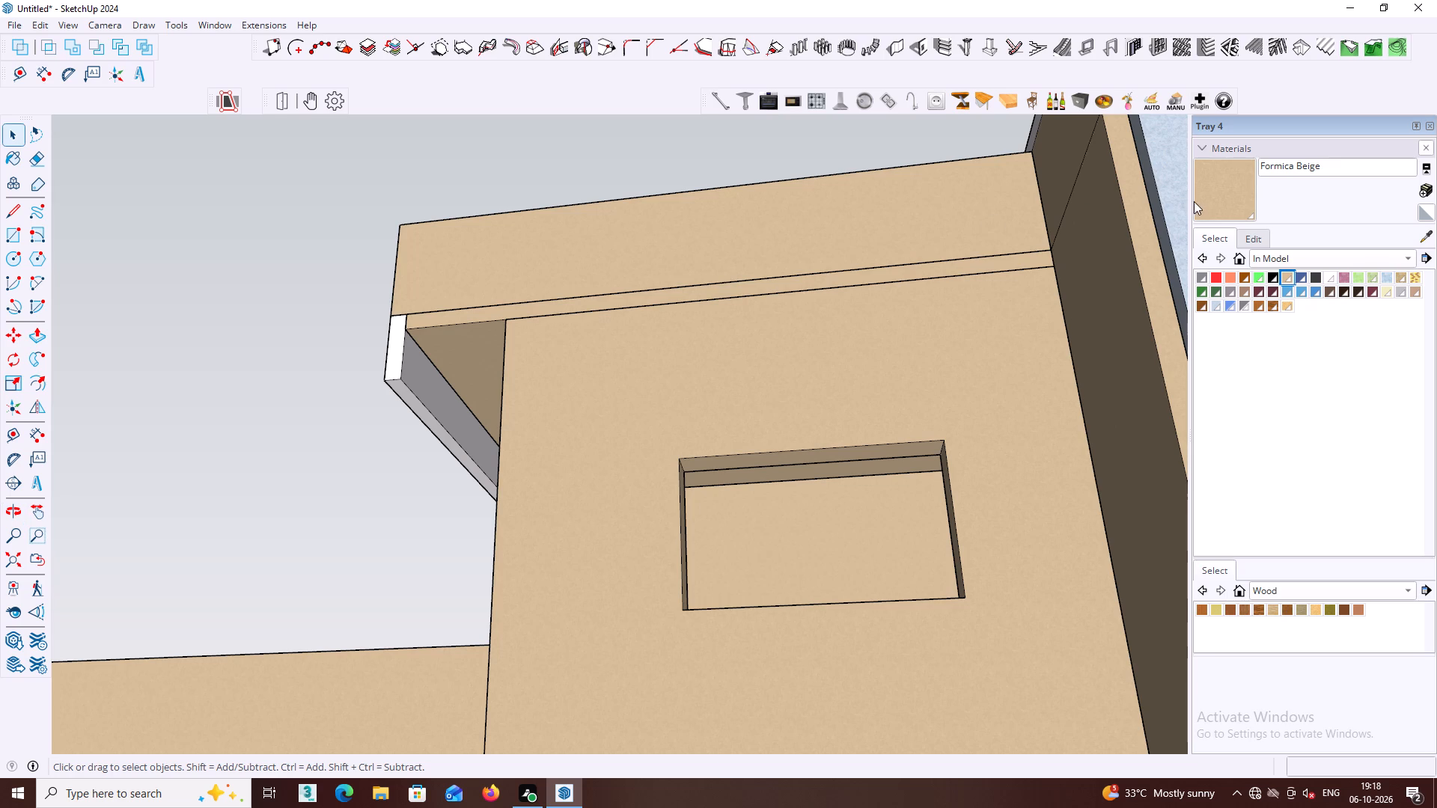
pyautogui.click(1204, 203)
pyautogui.click(418, 378)
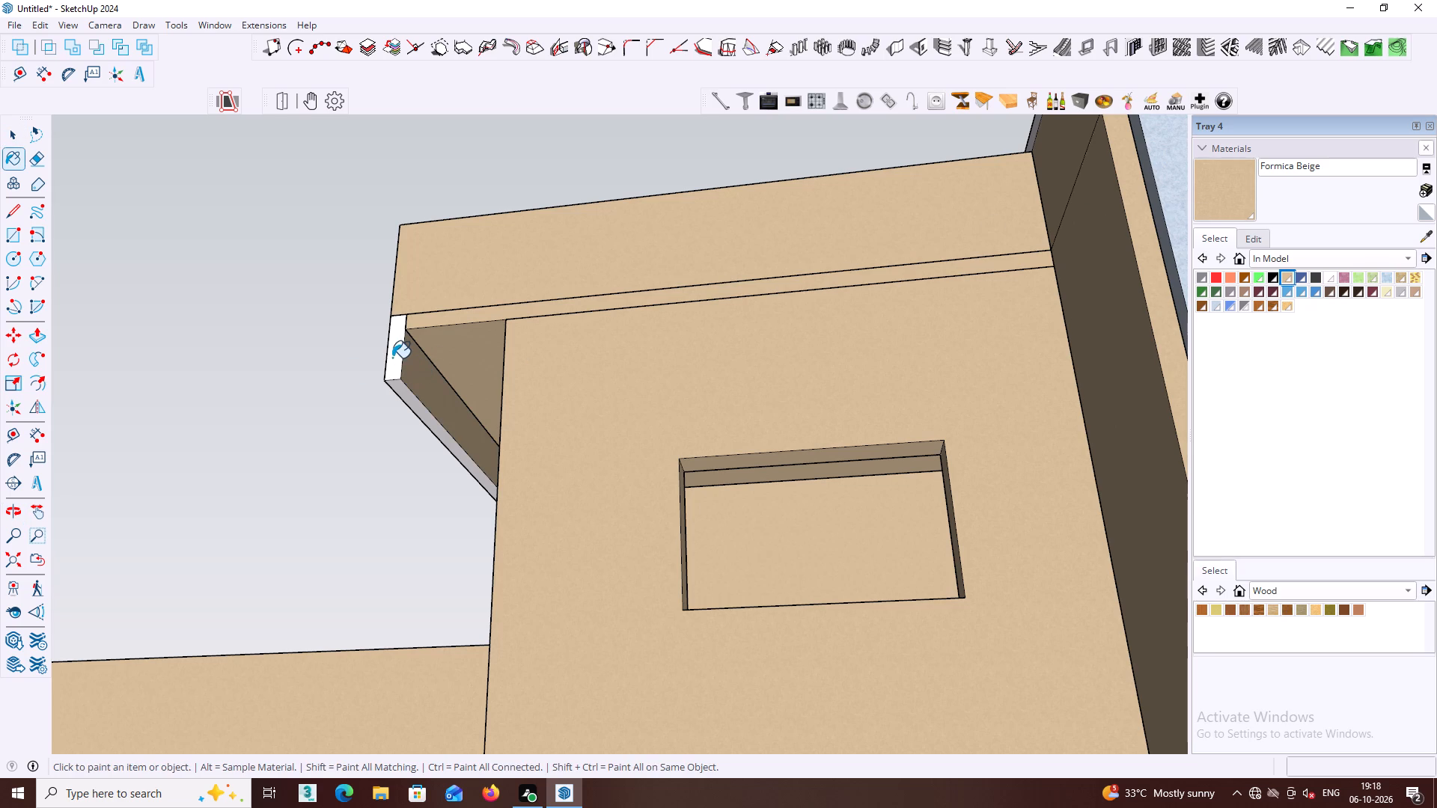
pyautogui.click(392, 358)
pyautogui.click(397, 357)
pyautogui.click(420, 411)
# Paint the white horizontal band between the ground-floor wall and the upper storey Formica Beige.
pyautogui.scroll(-5, 415, 417)
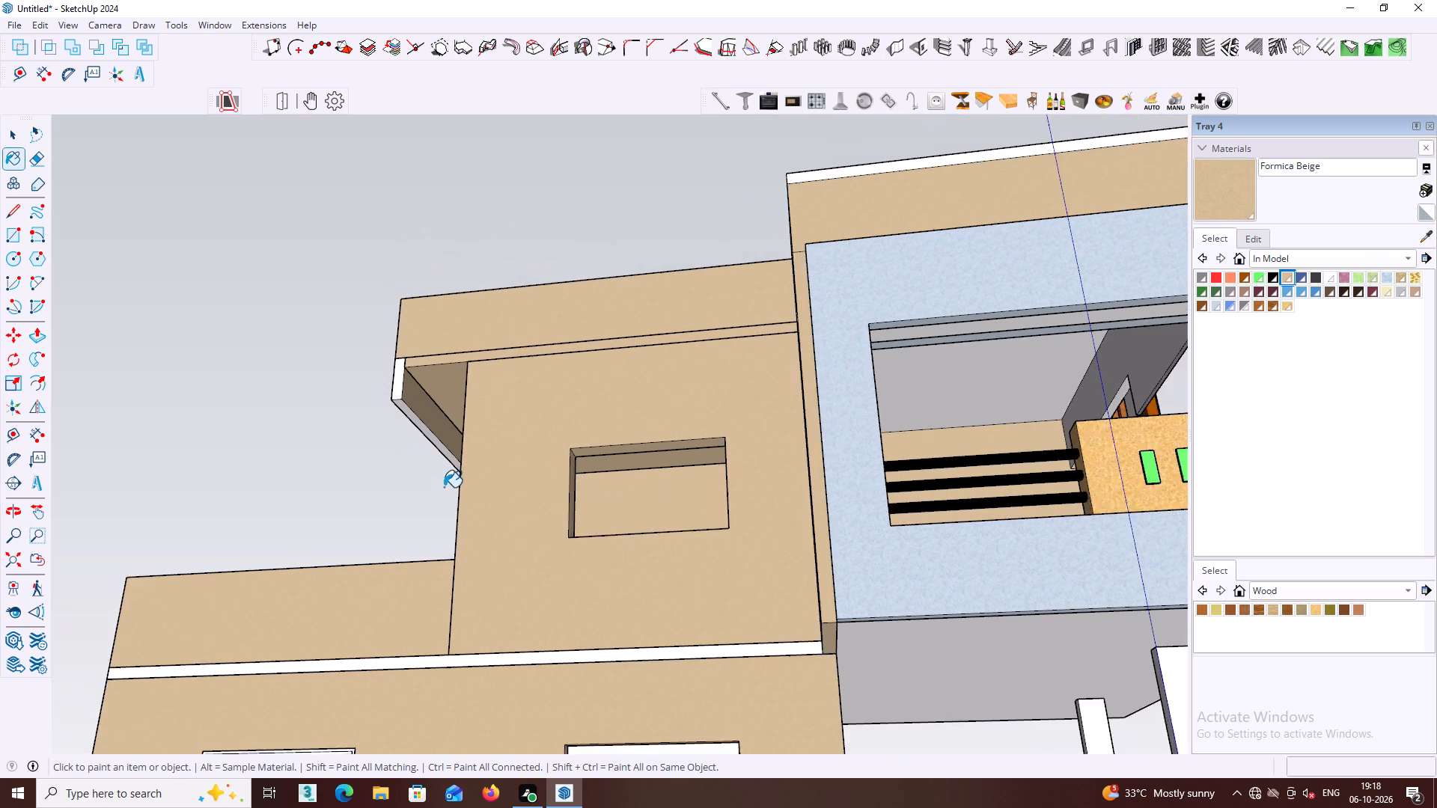
pyautogui.scroll(-2, 444, 487)
pyautogui.keyDown('shift'); pyautogui.moveTo(412, 578); pyautogui.dragTo(437, 481, button='middle'); pyautogui.keyUp('shift')
pyautogui.middleClick(444, 513)
pyautogui.scroll(6, 444, 514)
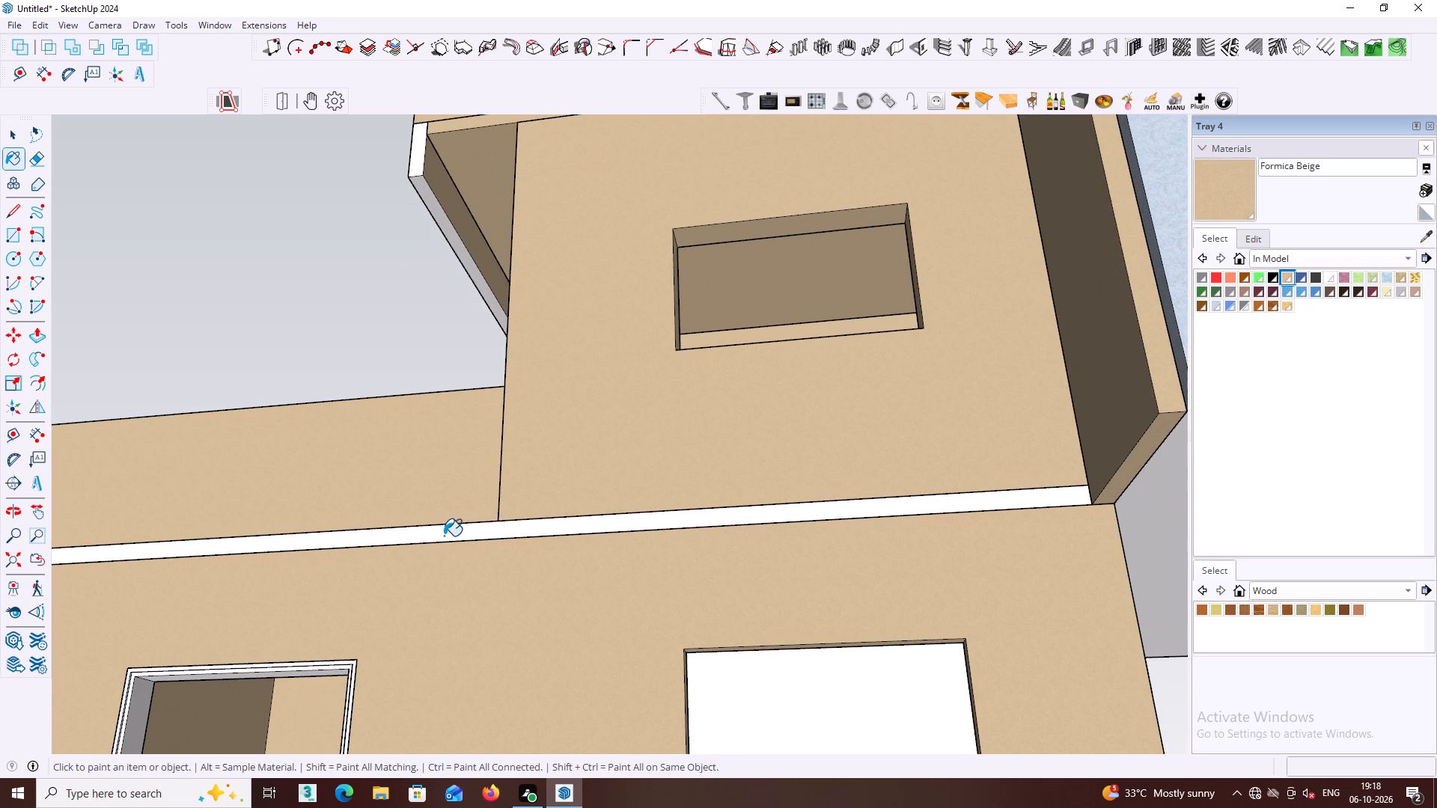
pyautogui.click(446, 539)
# Apply Formica Beige at the lower corner of the upper storey's side wall, beside the wood-clad column.
pyautogui.scroll(-11, 446, 540)
pyautogui.moveTo(504, 561); pyautogui.dragTo(501, 575, button='middle')
pyautogui.moveTo(534, 586); pyautogui.dragTo(591, 441, button='middle')
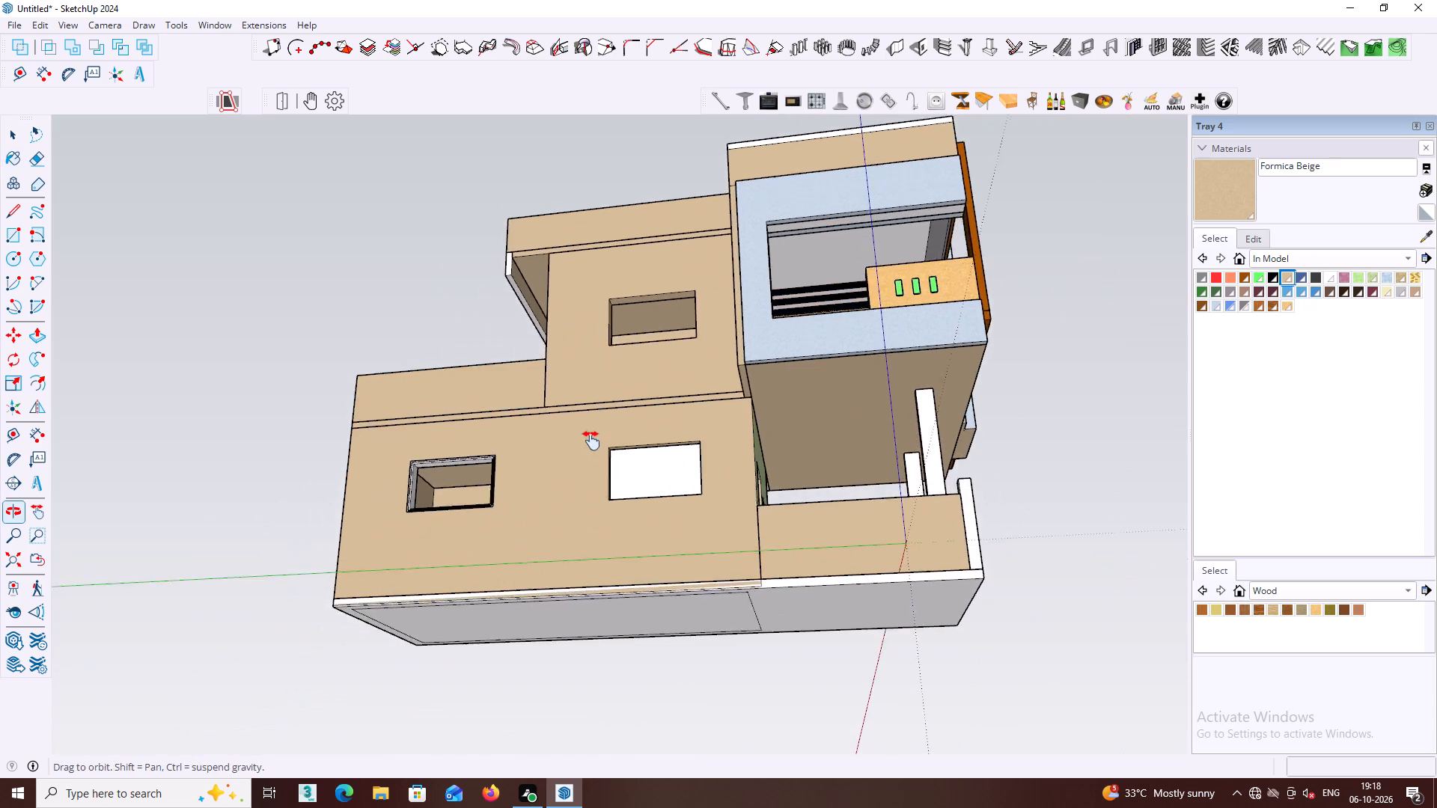
pyautogui.moveTo(591, 441); pyautogui.dragTo(592, 439, button='middle')
pyautogui.moveTo(577, 454); pyautogui.dragTo(647, 624, button='middle')
pyautogui.moveTo(604, 573); pyautogui.dragTo(293, 501, button='middle')
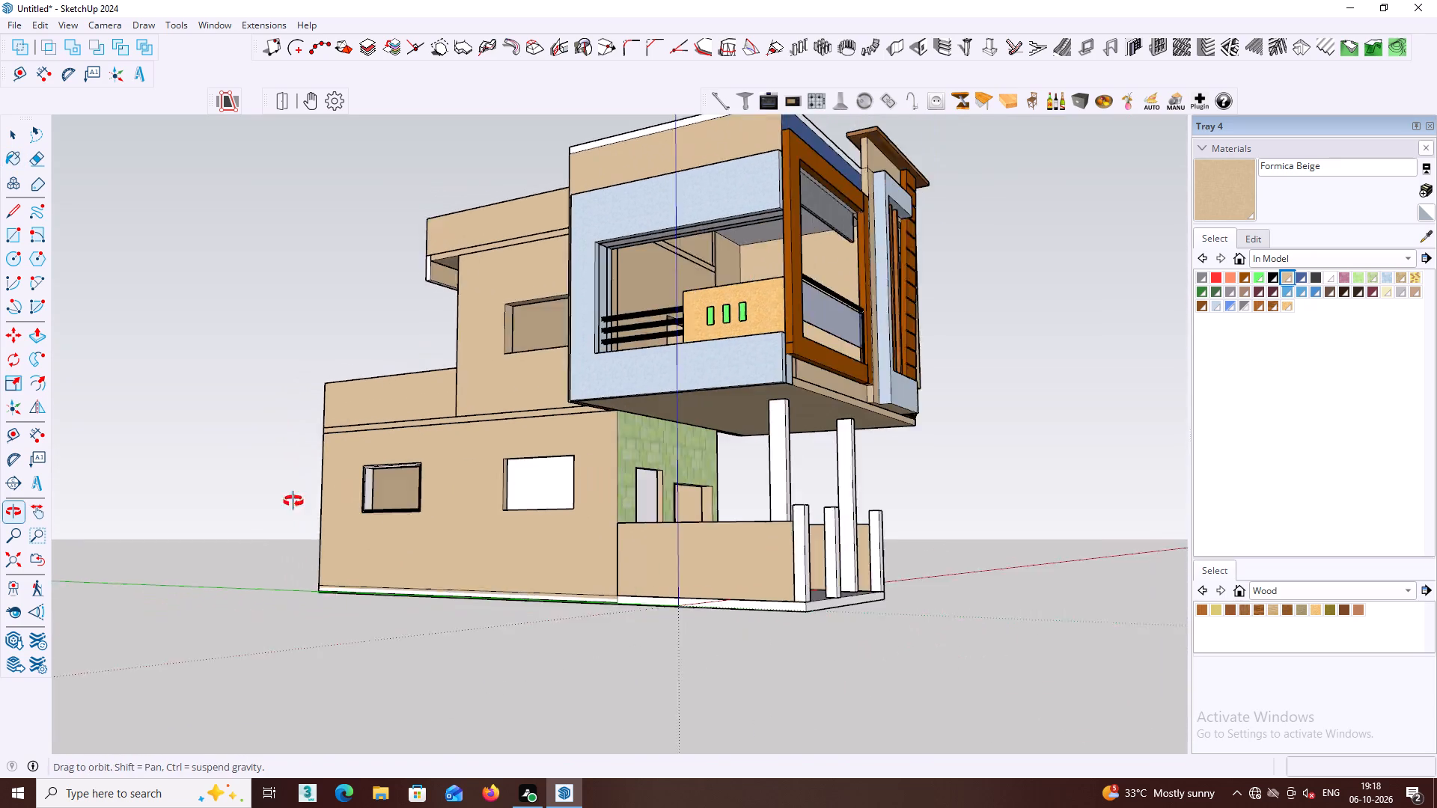
pyautogui.moveTo(293, 501); pyautogui.dragTo(274, 501, button='middle')
pyautogui.moveTo(568, 444); pyautogui.dragTo(207, 434, button='middle')
pyautogui.moveTo(585, 381); pyautogui.dragTo(409, 380, button='middle')
pyautogui.moveTo(447, 362); pyautogui.dragTo(353, 364, button='middle')
pyautogui.scroll(5, 430, 371)
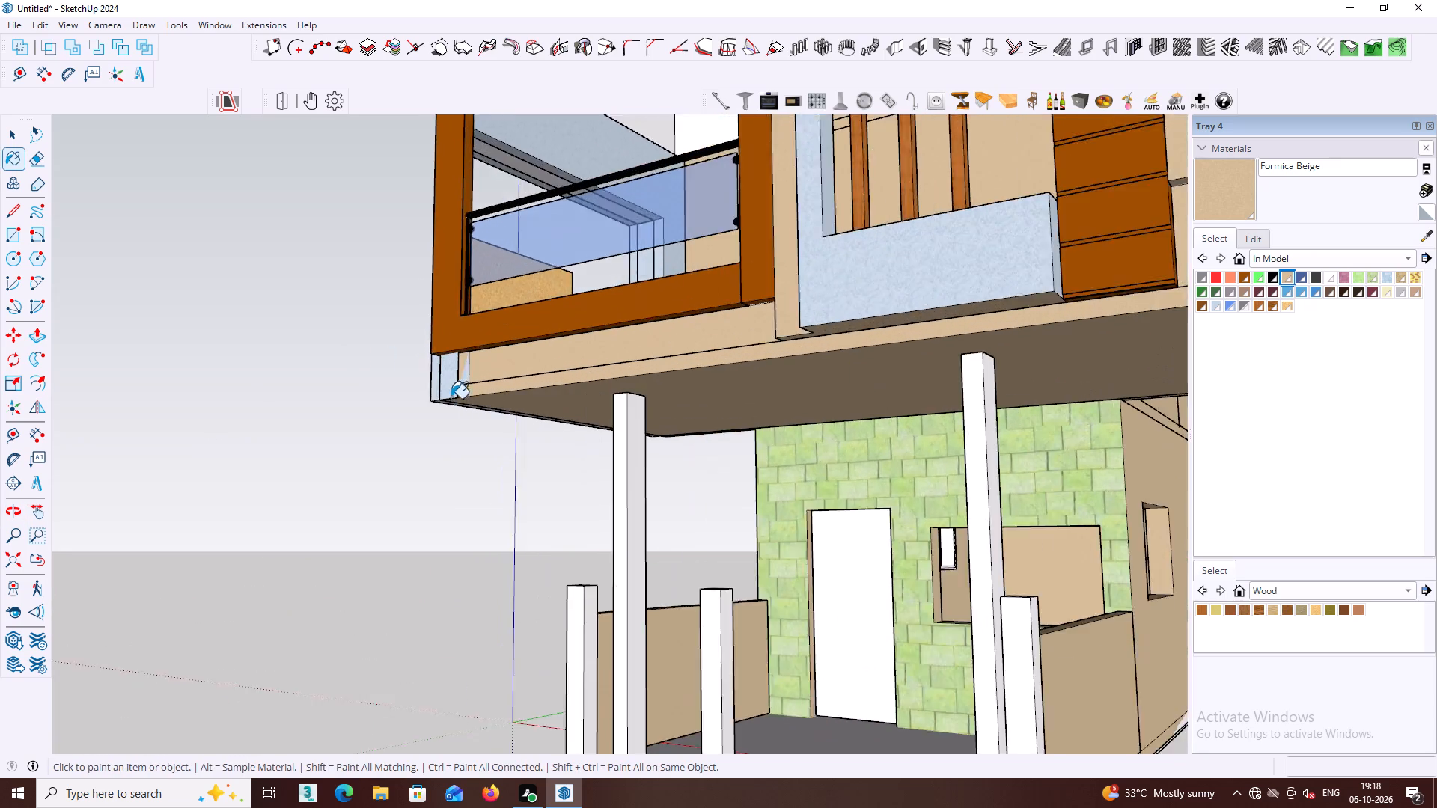
pyautogui.scroll(7, 451, 398)
pyautogui.moveTo(448, 405); pyautogui.dragTo(713, 610, button='middle')
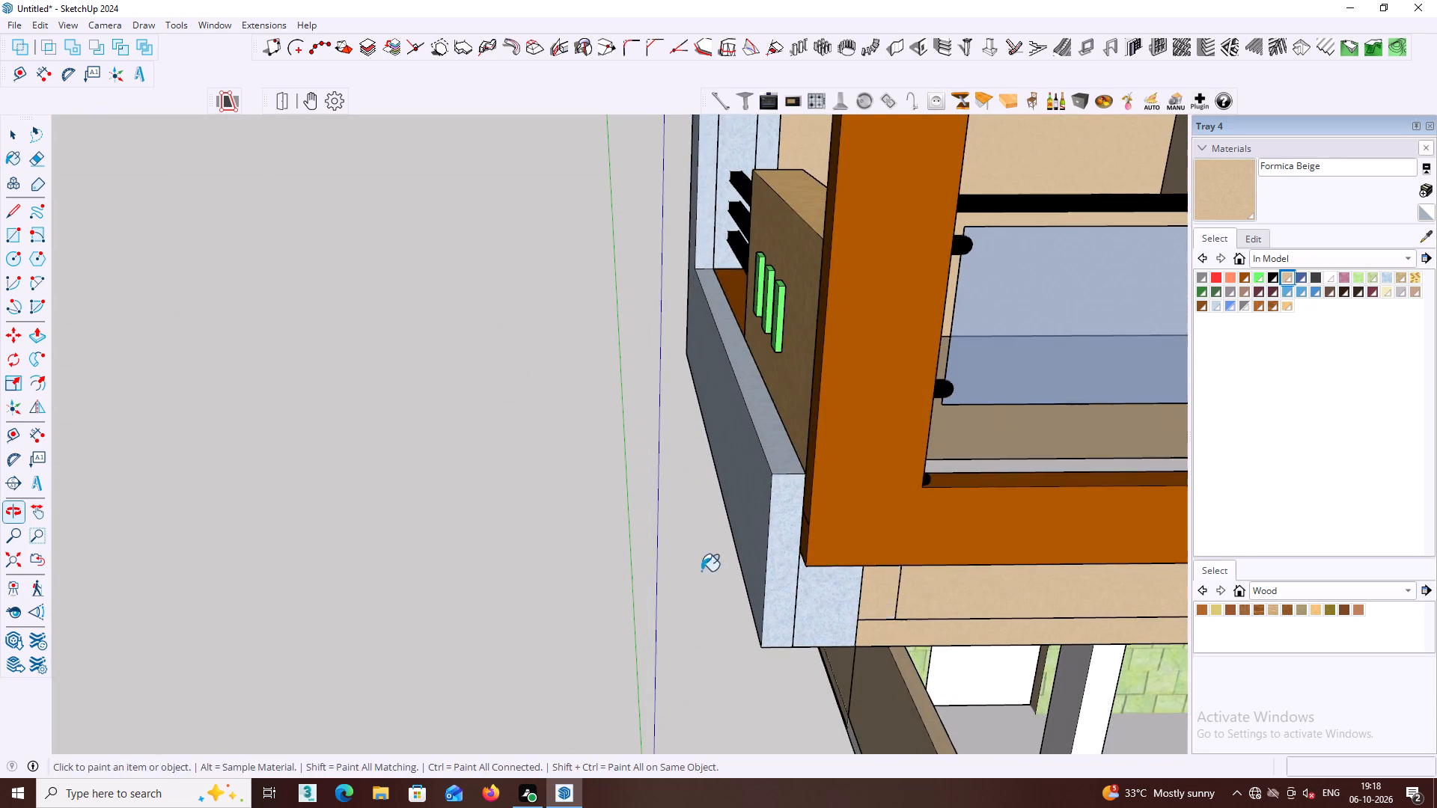
pyautogui.middleClick(689, 534)
pyautogui.scroll(-12, 689, 534)
pyautogui.moveTo(665, 490); pyautogui.dragTo(665, 504, button='middle')
pyautogui.moveTo(644, 459); pyautogui.dragTo(642, 468, button='middle')
pyautogui.moveTo(649, 463); pyautogui.dragTo(351, 366, button='middle')
pyautogui.moveTo(527, 352); pyautogui.dragTo(185, 311, button='middle')
pyautogui.moveTo(534, 360); pyautogui.dragTo(447, 350, button='middle')
pyautogui.scroll(12, 623, 393)
pyautogui.click(602, 365)
pyautogui.scroll(-3, 602, 364)
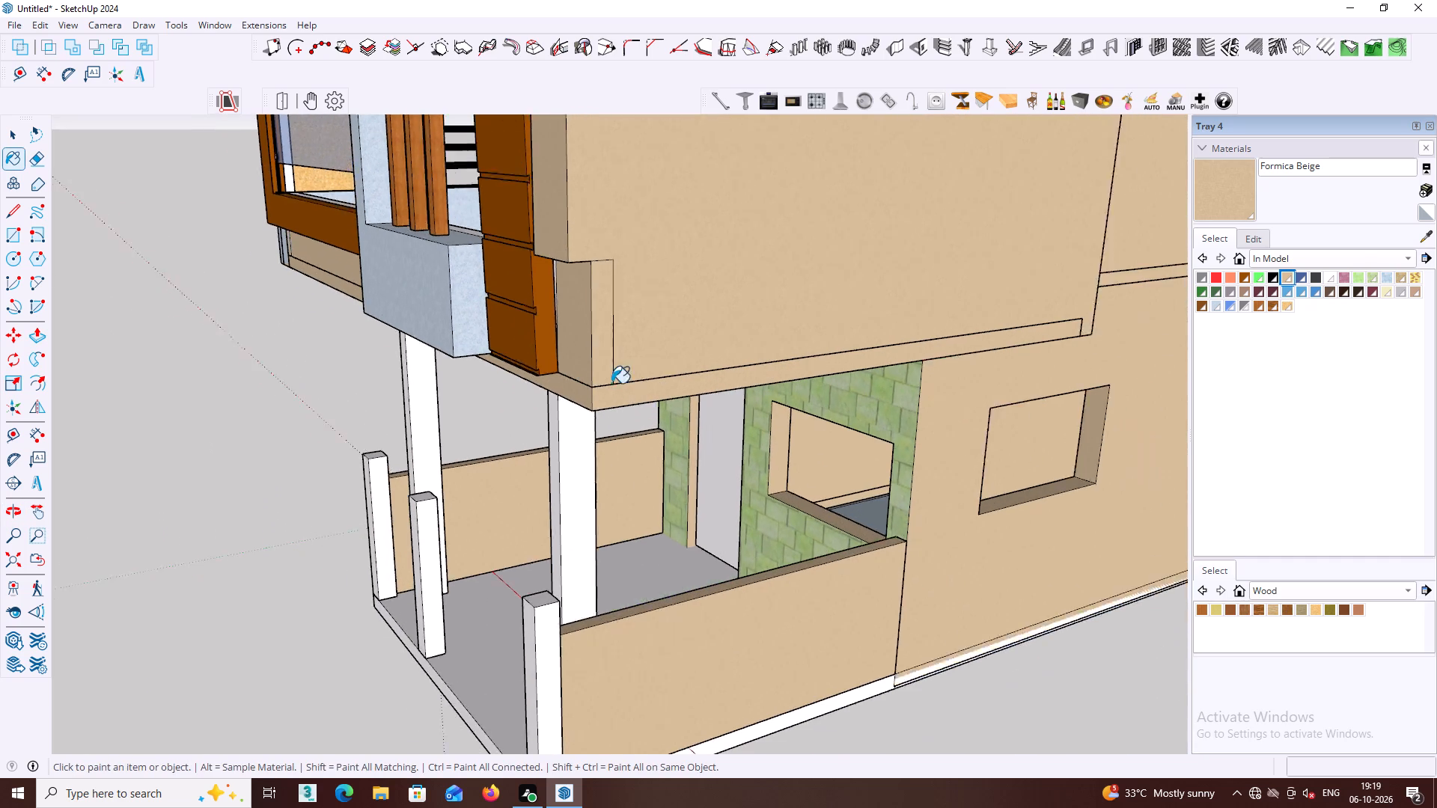
# Paint the hanging panel's end face on the two-window side of the house and its bottom edge Formica Beige.
pyautogui.scroll(-13, 611, 383)
pyautogui.middleClick(678, 403)
pyautogui.moveTo(753, 430); pyautogui.dragTo(701, 608, button='middle')
pyautogui.moveTo(686, 539); pyautogui.dragTo(666, 429, button='middle')
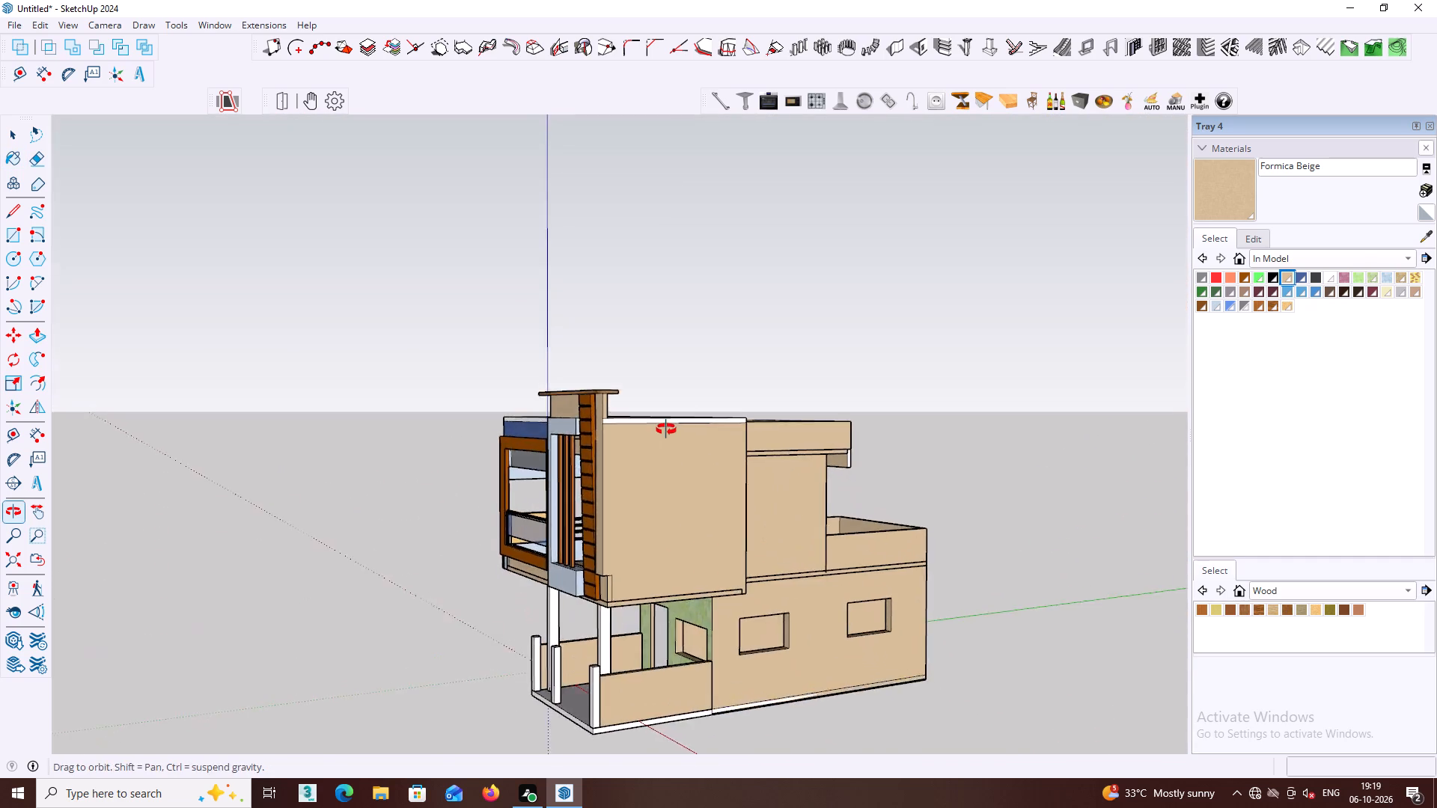
pyautogui.moveTo(666, 429); pyautogui.dragTo(671, 643, button='middle')
pyautogui.scroll(-3, 690, 452)
pyautogui.moveTo(747, 496); pyautogui.dragTo(716, 390, button='middle')
pyautogui.moveTo(721, 411); pyautogui.dragTo(627, 376, button='middle')
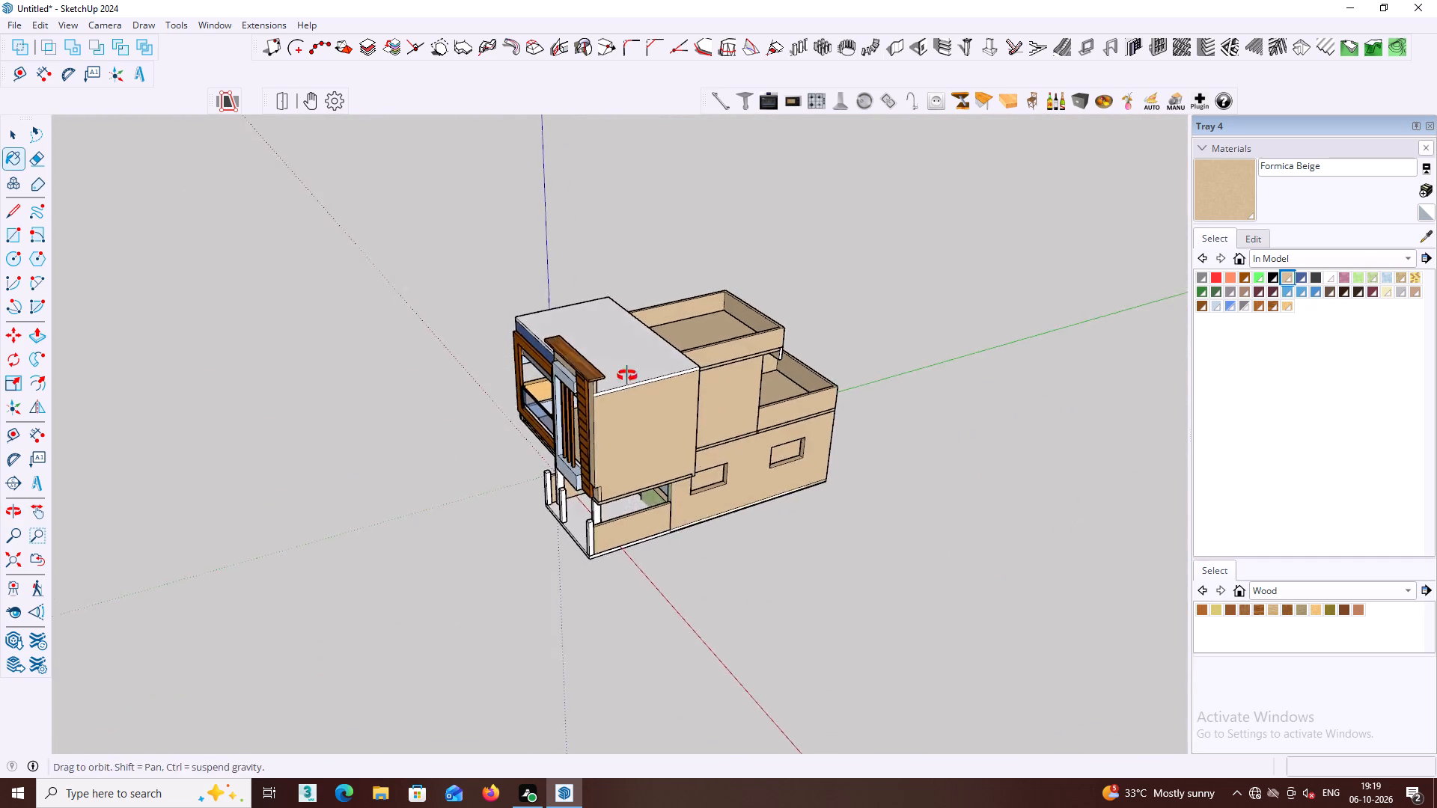
pyautogui.moveTo(627, 376); pyautogui.dragTo(524, 335, button='middle')
pyautogui.moveTo(714, 338); pyautogui.dragTo(692, 260, button='middle')
pyautogui.moveTo(915, 358); pyautogui.dragTo(784, 307, button='middle')
pyautogui.moveTo(884, 364); pyautogui.dragTo(803, 316, button='middle')
pyautogui.scroll(4, 751, 333)
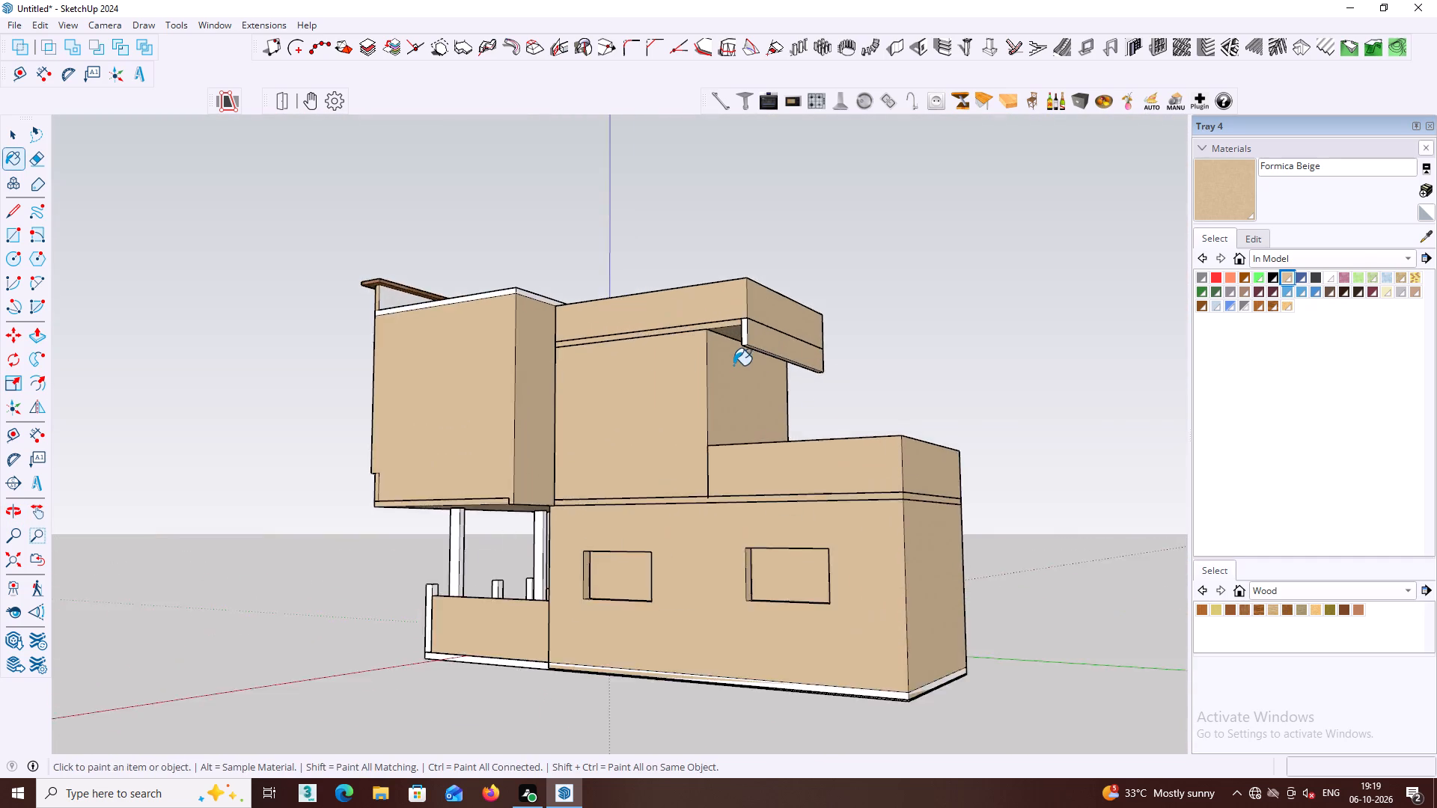
pyautogui.scroll(7, 733, 365)
pyautogui.click(750, 312)
pyautogui.press('space')
pyautogui.doubleClick(749, 324)
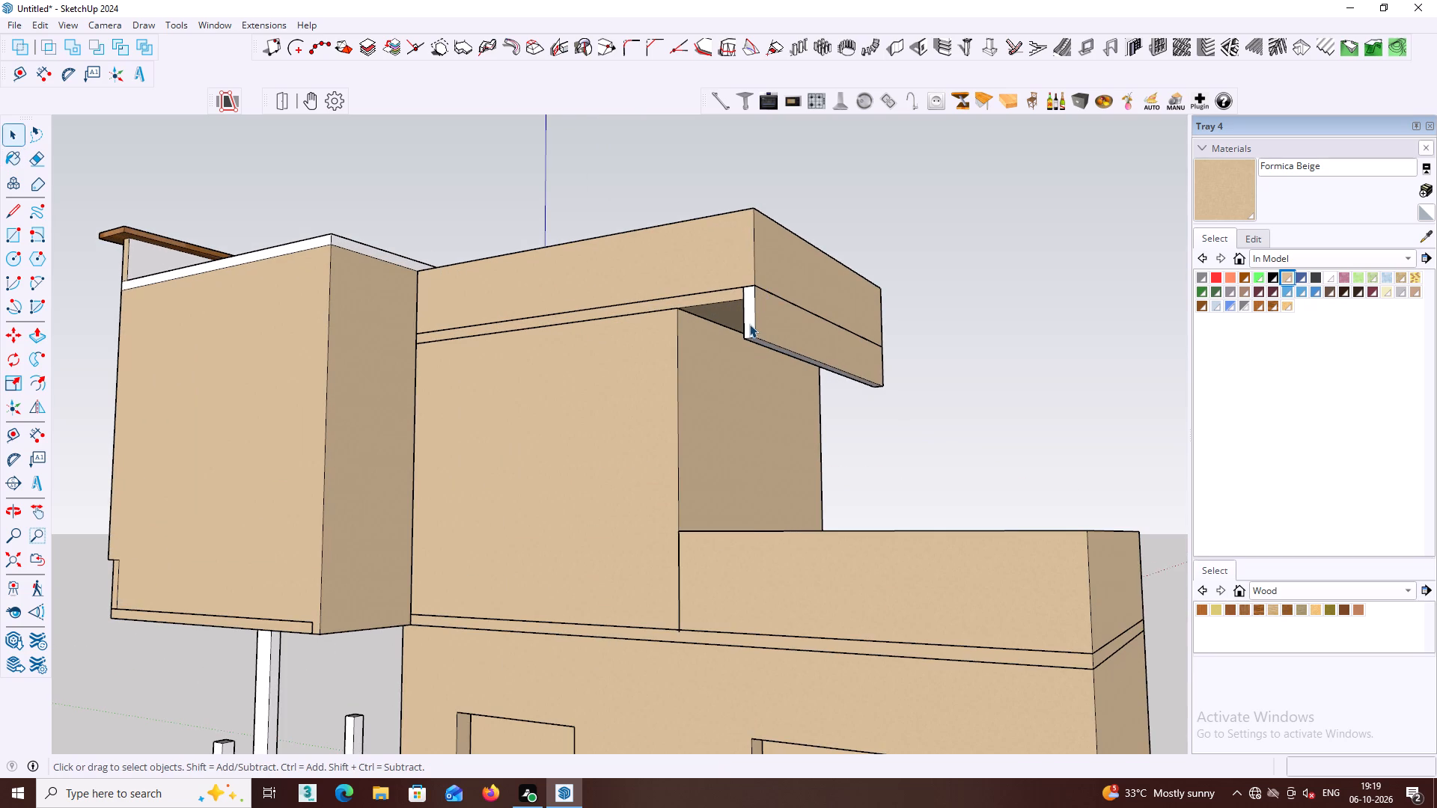
pyautogui.click(744, 328)
pyautogui.doubleClick(750, 327)
pyautogui.click(748, 322)
pyautogui.scroll(3, 750, 313)
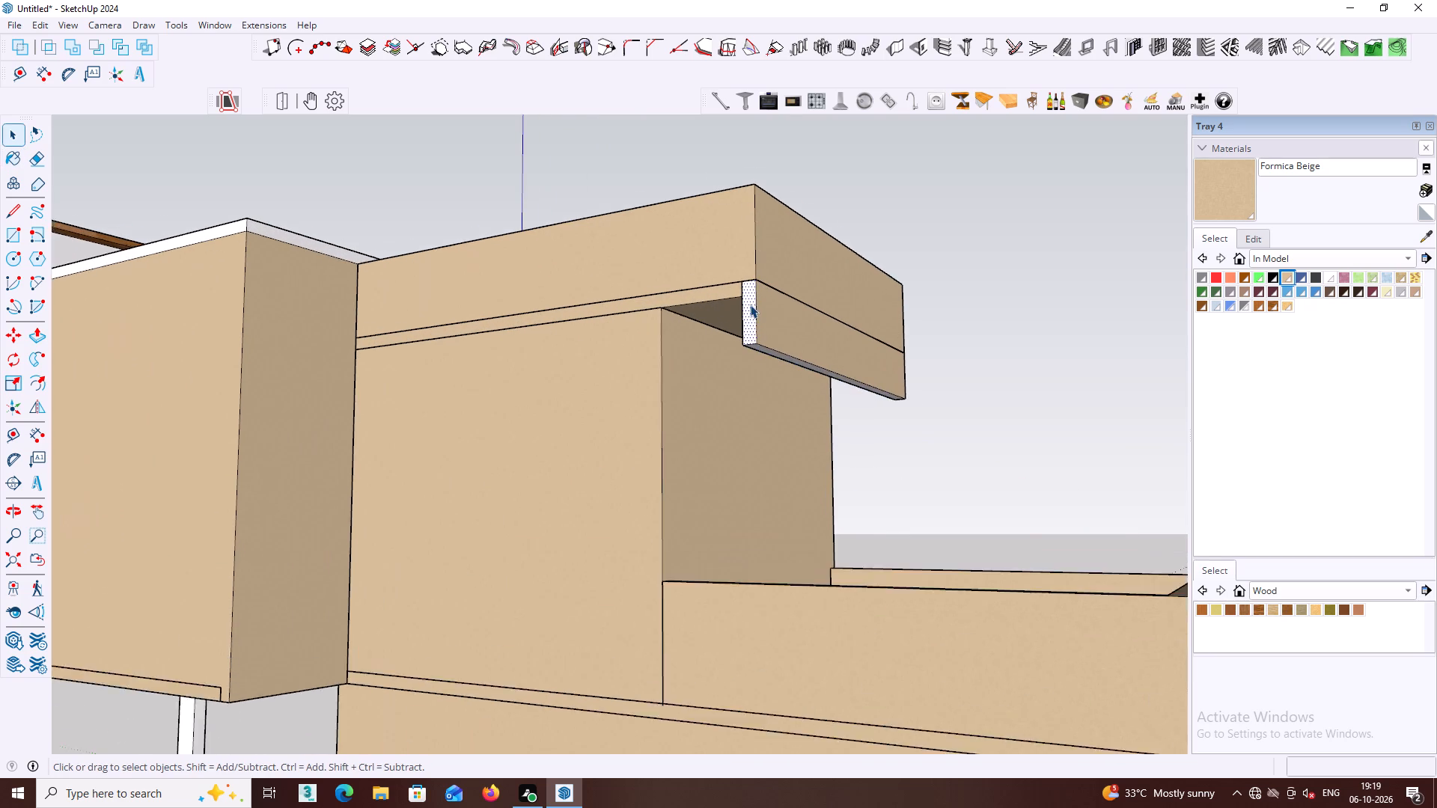
pyautogui.scroll(1, 750, 304)
pyautogui.moveTo(763, 349); pyautogui.dragTo(758, 312, button='middle')
pyautogui.click(1243, 189)
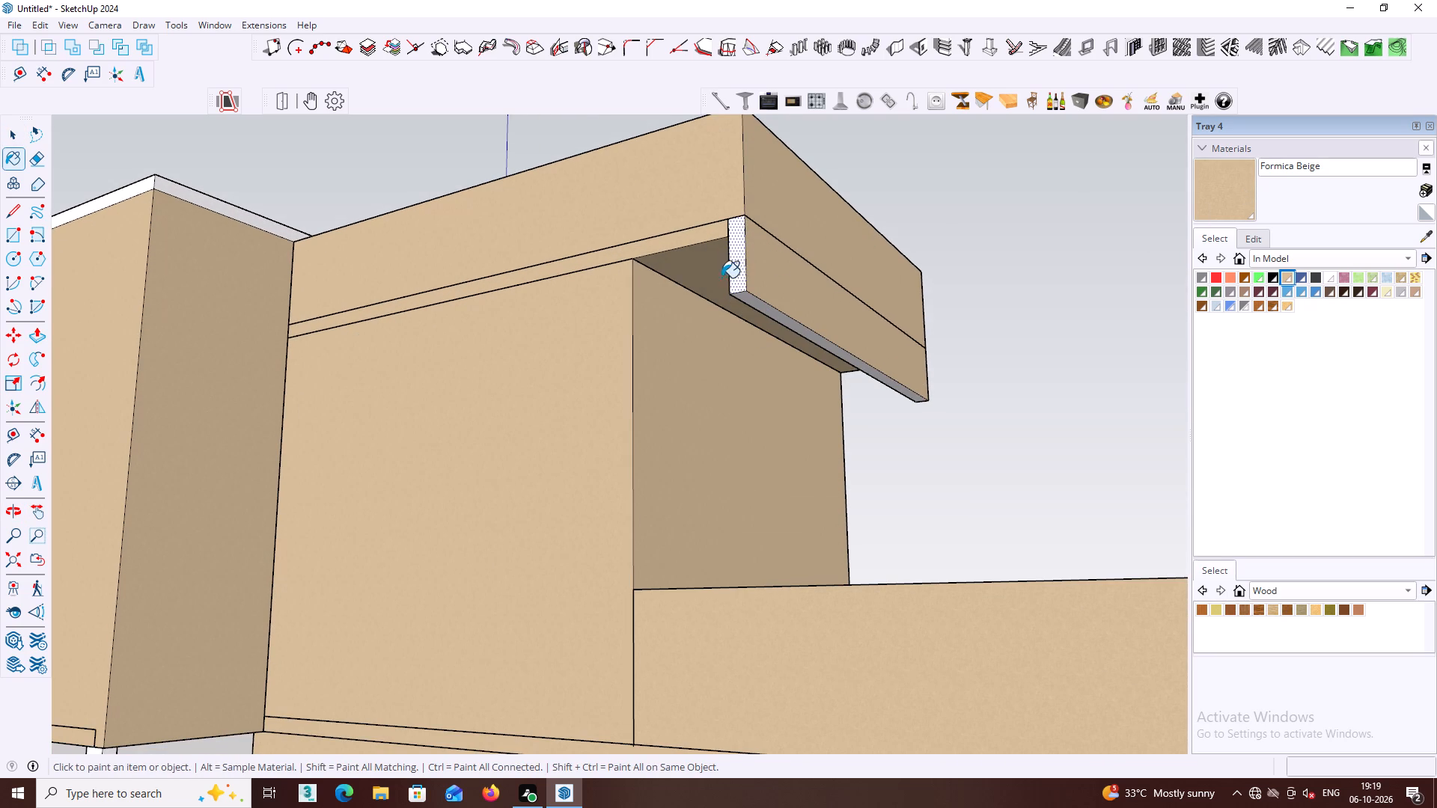
pyautogui.click(730, 270)
pyautogui.moveTo(738, 313); pyautogui.dragTo(751, 243, button='middle')
pyautogui.scroll(2, 779, 215)
pyautogui.click(781, 188)
pyautogui.scroll(-8, 783, 188)
pyautogui.moveTo(811, 274); pyautogui.dragTo(817, 468, button='middle')
pyautogui.moveTo(847, 414); pyautogui.dragTo(867, 458, button='middle')
pyautogui.scroll(-2, 847, 414)
pyautogui.click(971, 415)
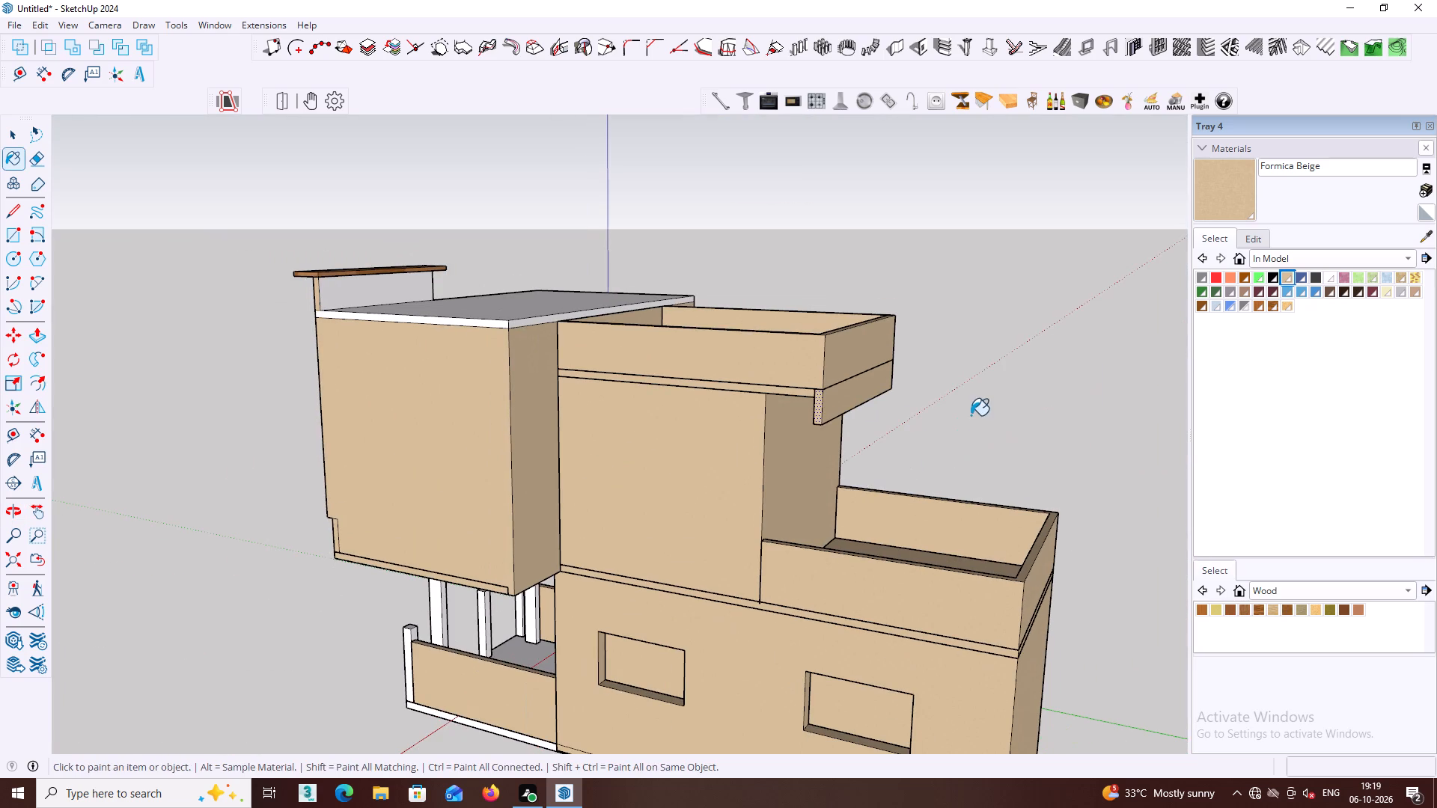
pyautogui.press('space')
pyautogui.click(972, 421)
# Paint the hanging panel's remaining white end face, on the light-blue balcony frame side, Formica Beige.
pyautogui.moveTo(953, 414); pyautogui.dragTo(808, 372, button='middle')
pyautogui.moveTo(814, 376); pyautogui.dragTo(814, 383, button='middle')
pyautogui.scroll(-6, 814, 376)
pyautogui.moveTo(783, 447); pyautogui.dragTo(779, 453, button='middle')
pyautogui.moveTo(730, 518); pyautogui.dragTo(882, 566, button='middle')
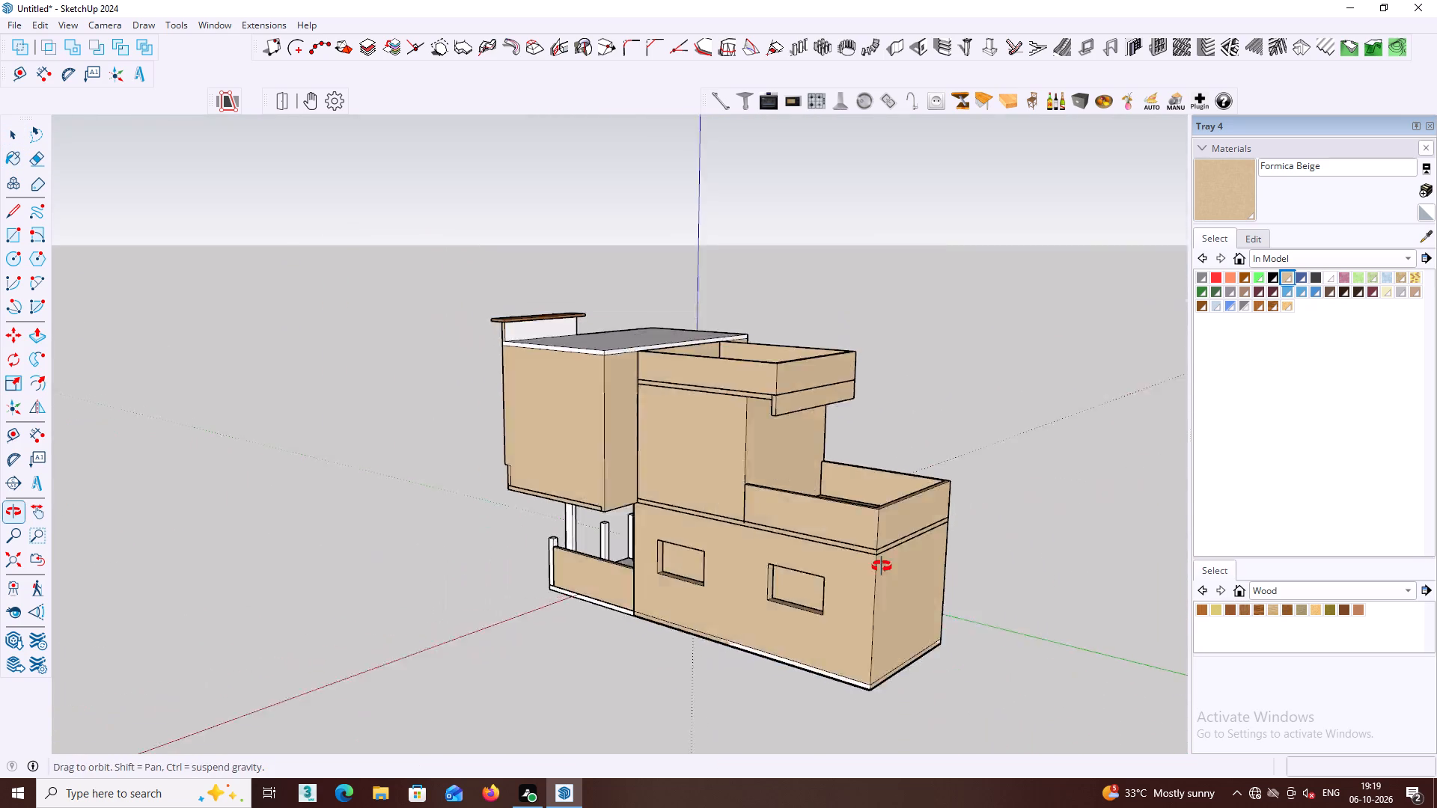
pyautogui.moveTo(882, 566); pyautogui.dragTo(1005, 566, button='middle')
pyautogui.moveTo(580, 531); pyautogui.dragTo(1012, 483, button='middle')
pyautogui.scroll(-1, 1012, 483)
pyautogui.moveTo(651, 486); pyautogui.dragTo(1116, 488, button='middle')
pyautogui.moveTo(667, 489); pyautogui.dragTo(570, 485, button='middle')
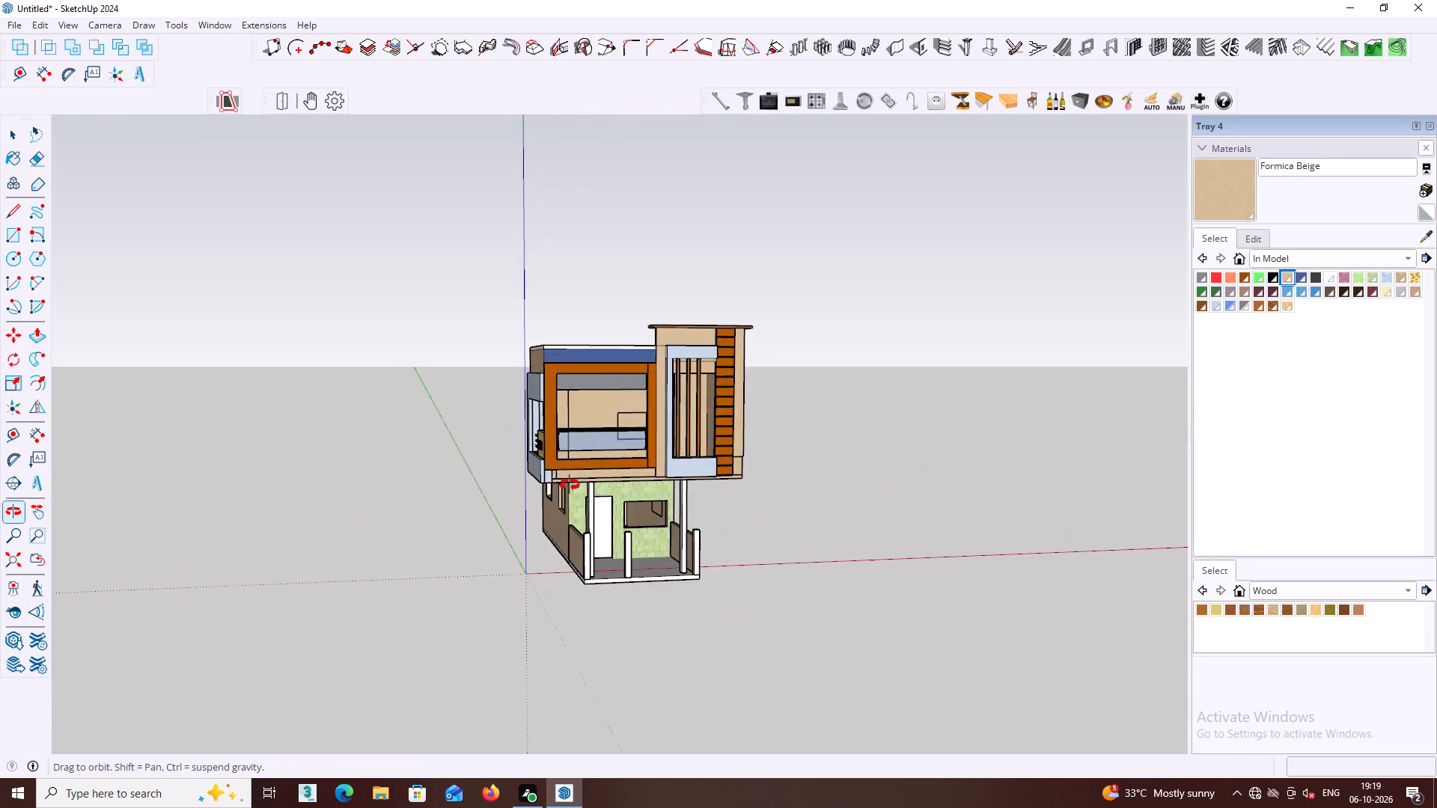
pyautogui.moveTo(570, 485); pyautogui.dragTo(871, 666, button='middle')
pyautogui.moveTo(560, 468); pyautogui.dragTo(747, 635, button='middle')
pyautogui.moveTo(508, 485); pyautogui.dragTo(626, 314, button='middle')
pyautogui.moveTo(548, 505); pyautogui.dragTo(577, 453, button='middle')
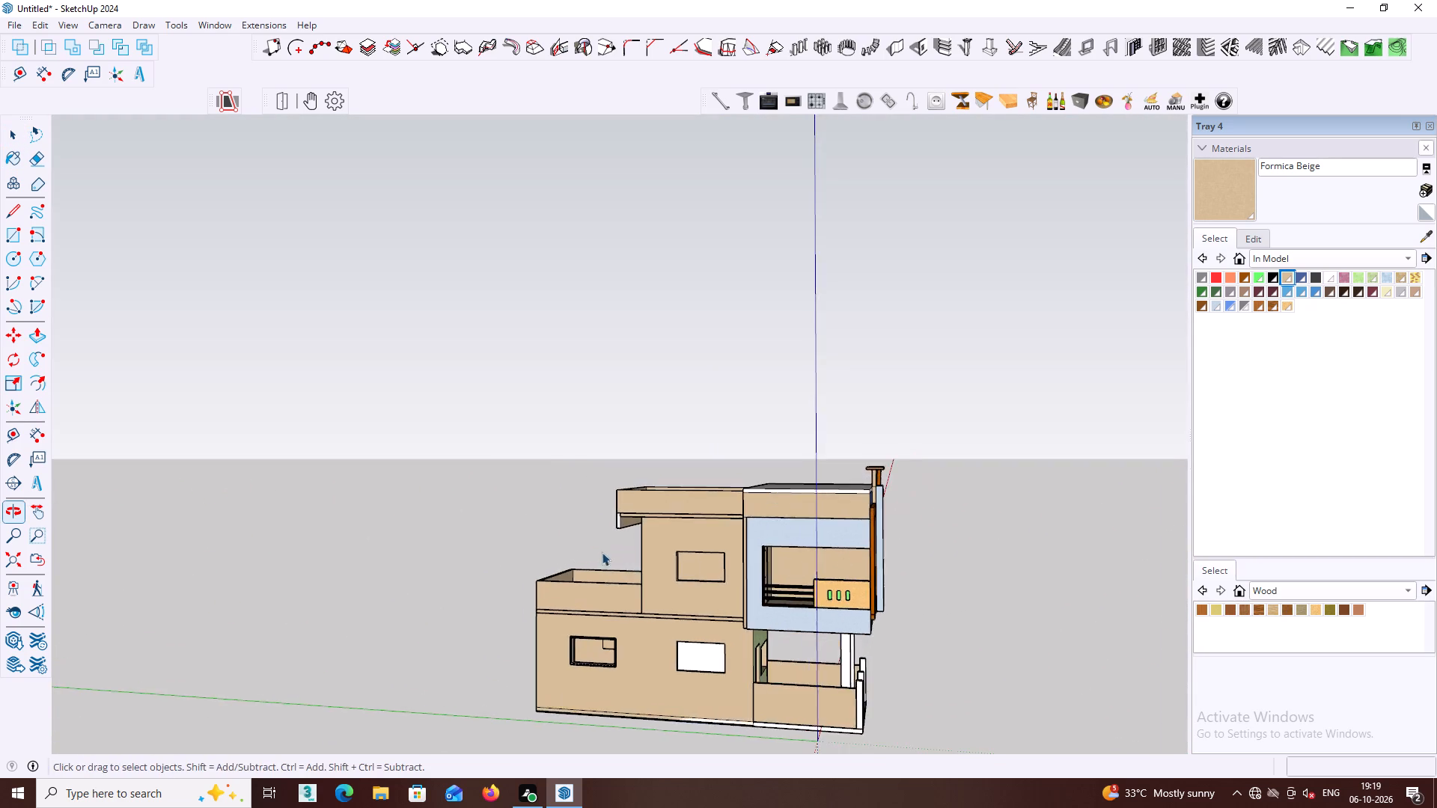
pyautogui.scroll(4, 601, 555)
pyautogui.moveTo(621, 619); pyautogui.dragTo(655, 536, button='middle')
pyautogui.moveTo(660, 489); pyautogui.dragTo(751, 500, button='middle')
pyautogui.moveTo(657, 458); pyautogui.dragTo(657, 560, button='middle')
pyautogui.moveTo(656, 521); pyautogui.dragTo(716, 462, button='middle')
pyautogui.scroll(9, 698, 480)
pyautogui.tripleClick(638, 505)
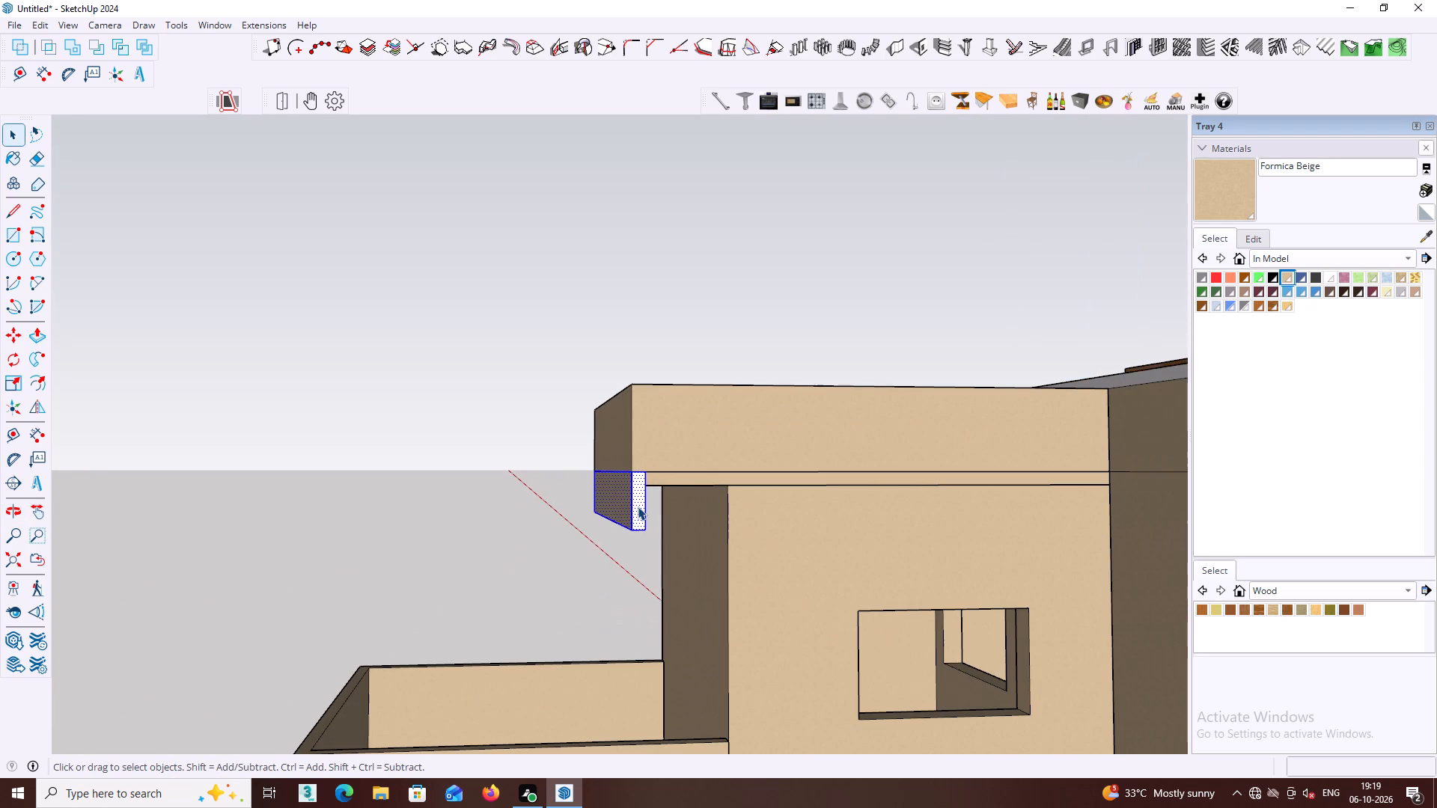
pyautogui.click(638, 506)
pyautogui.moveTo(642, 511); pyautogui.dragTo(619, 511, button='middle')
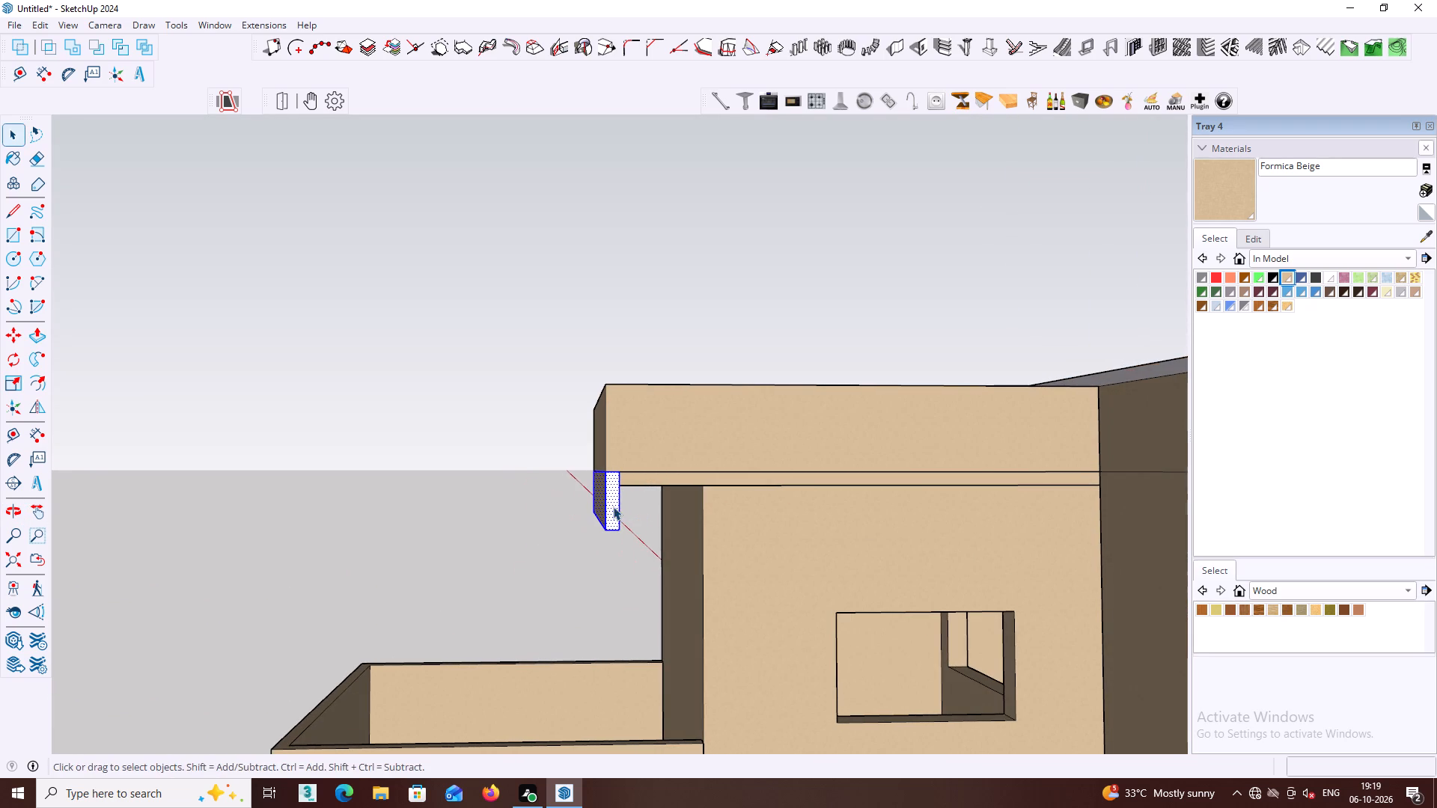
pyautogui.moveTo(613, 506); pyautogui.dragTo(531, 425, button='middle')
pyautogui.click(1227, 212)
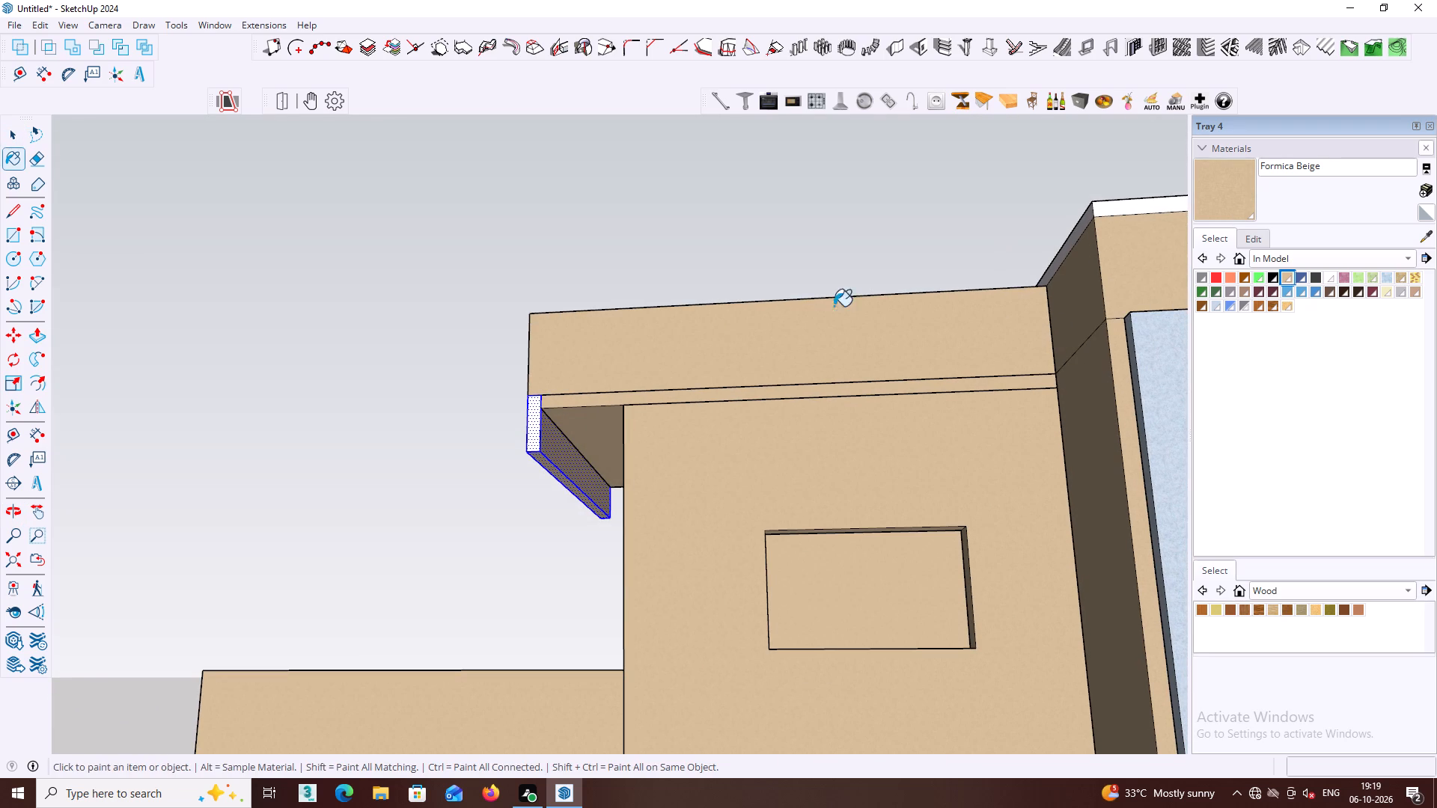
pyautogui.click(531, 423)
pyautogui.click(536, 426)
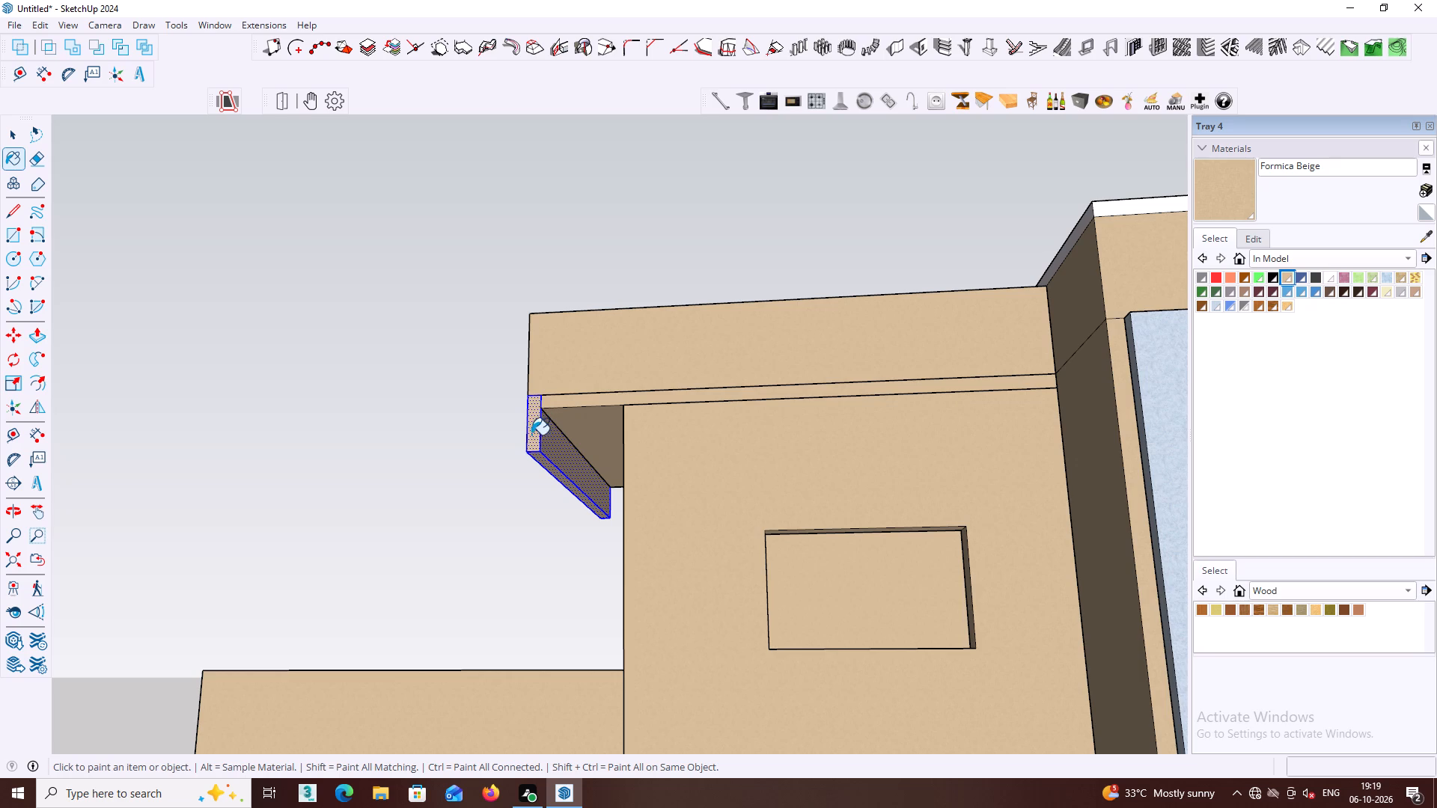
pyautogui.moveTo(540, 452); pyautogui.dragTo(667, 404, button='middle')
pyautogui.press('space')
pyautogui.click(666, 245)
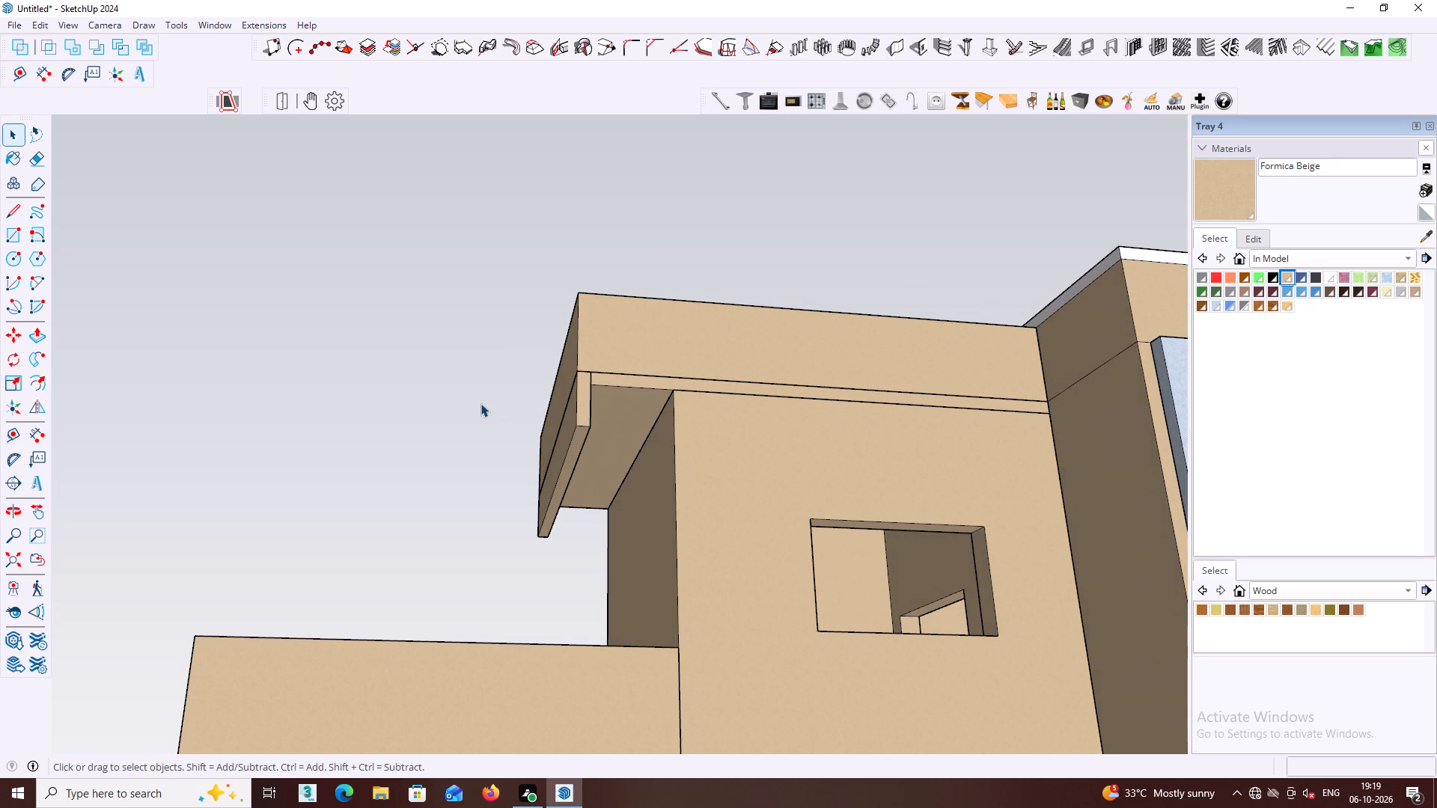
# Paint the top of the front upper-storey roof slab Blacktop Old 01 from the Asphalt and Concrete materials.
pyautogui.scroll(-4, 475, 414)
pyautogui.moveTo(403, 454); pyautogui.dragTo(646, 655, button='middle')
pyautogui.click(531, 335)
pyautogui.moveTo(608, 319); pyautogui.dragTo(564, 393, button='middle')
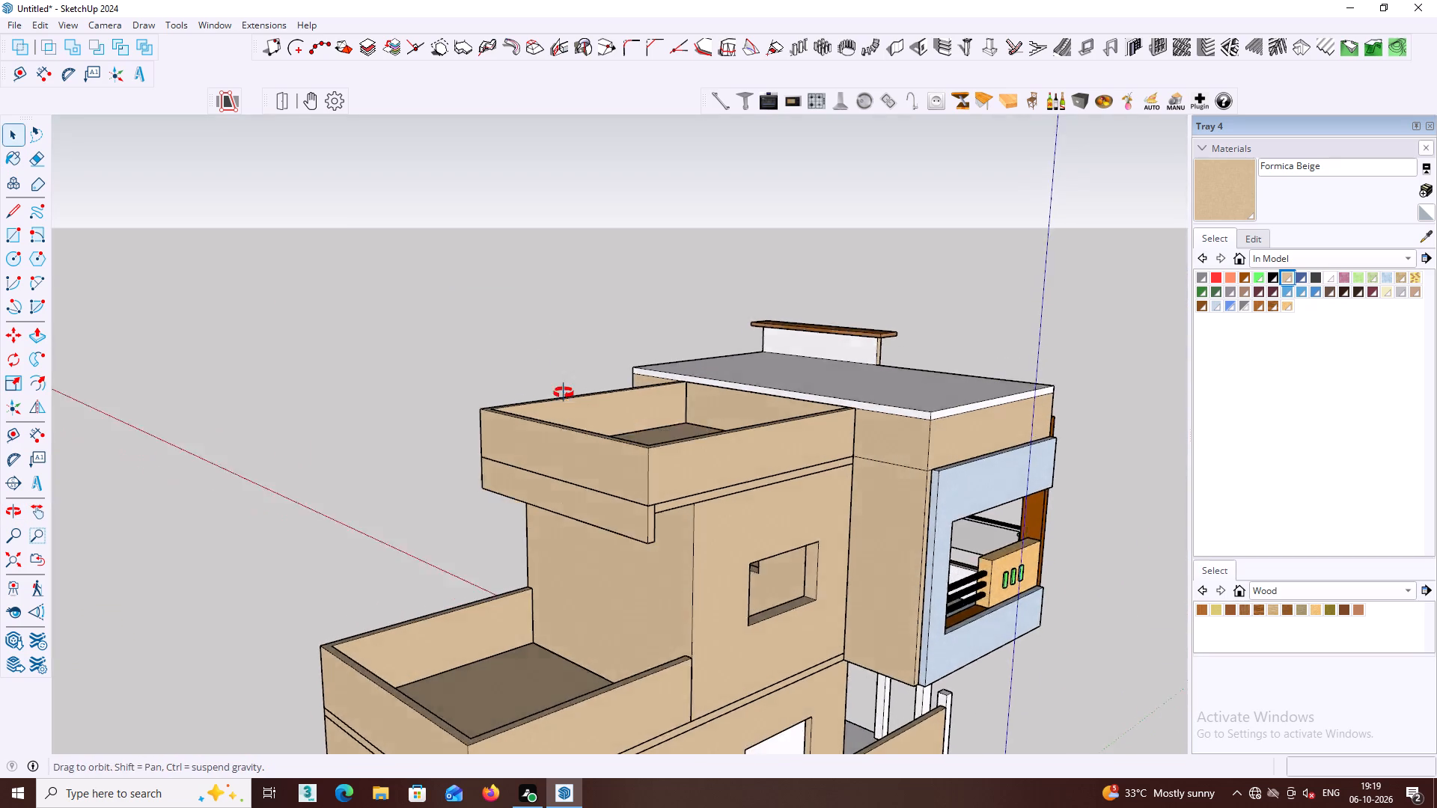
pyautogui.moveTo(564, 393); pyautogui.dragTo(650, 536, button='middle')
pyautogui.click(742, 391)
pyautogui.doubleClick(742, 391)
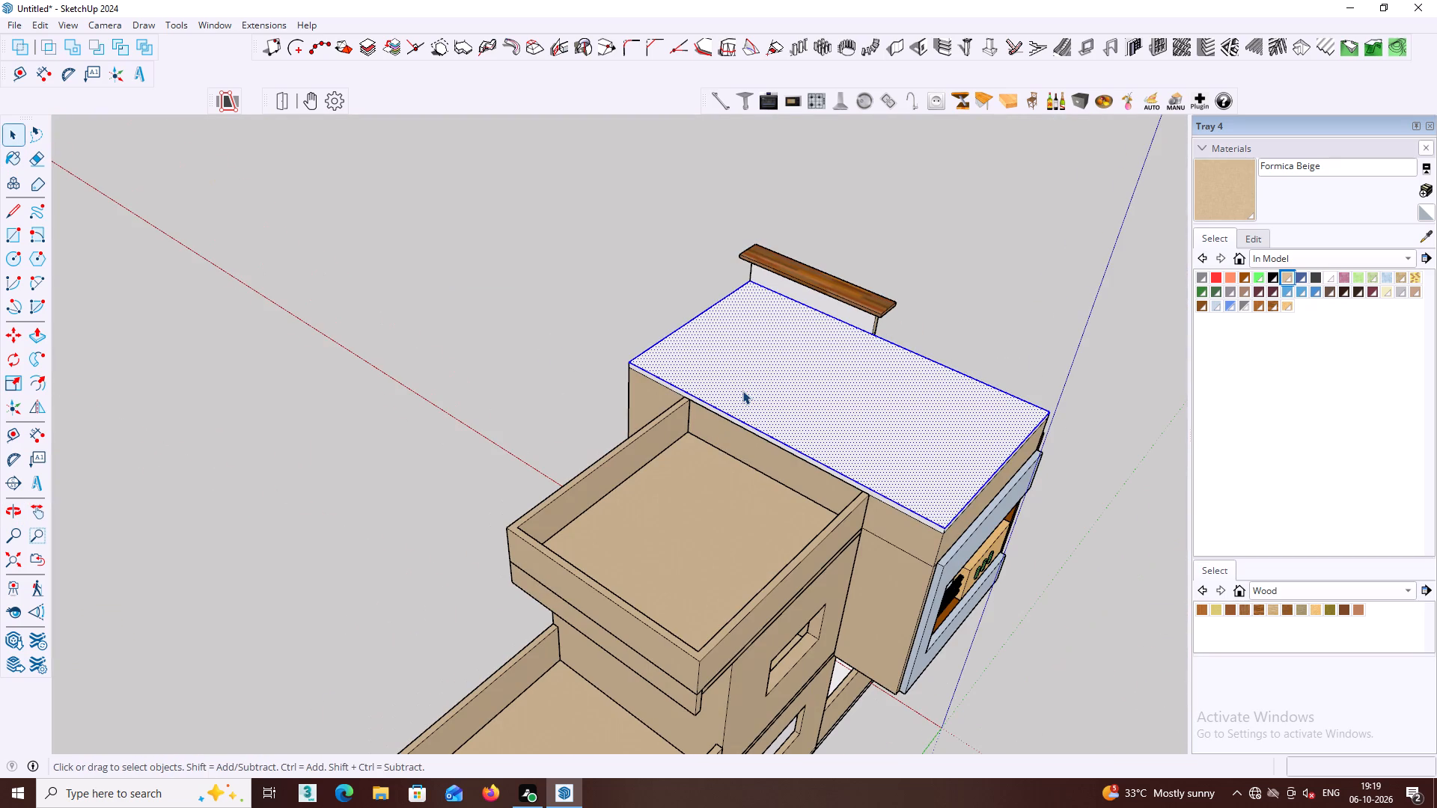
pyautogui.moveTo(842, 377); pyautogui.dragTo(598, 312, button='middle')
pyautogui.moveTo(694, 471); pyautogui.dragTo(688, 392, button='middle')
pyautogui.scroll(4, 780, 498)
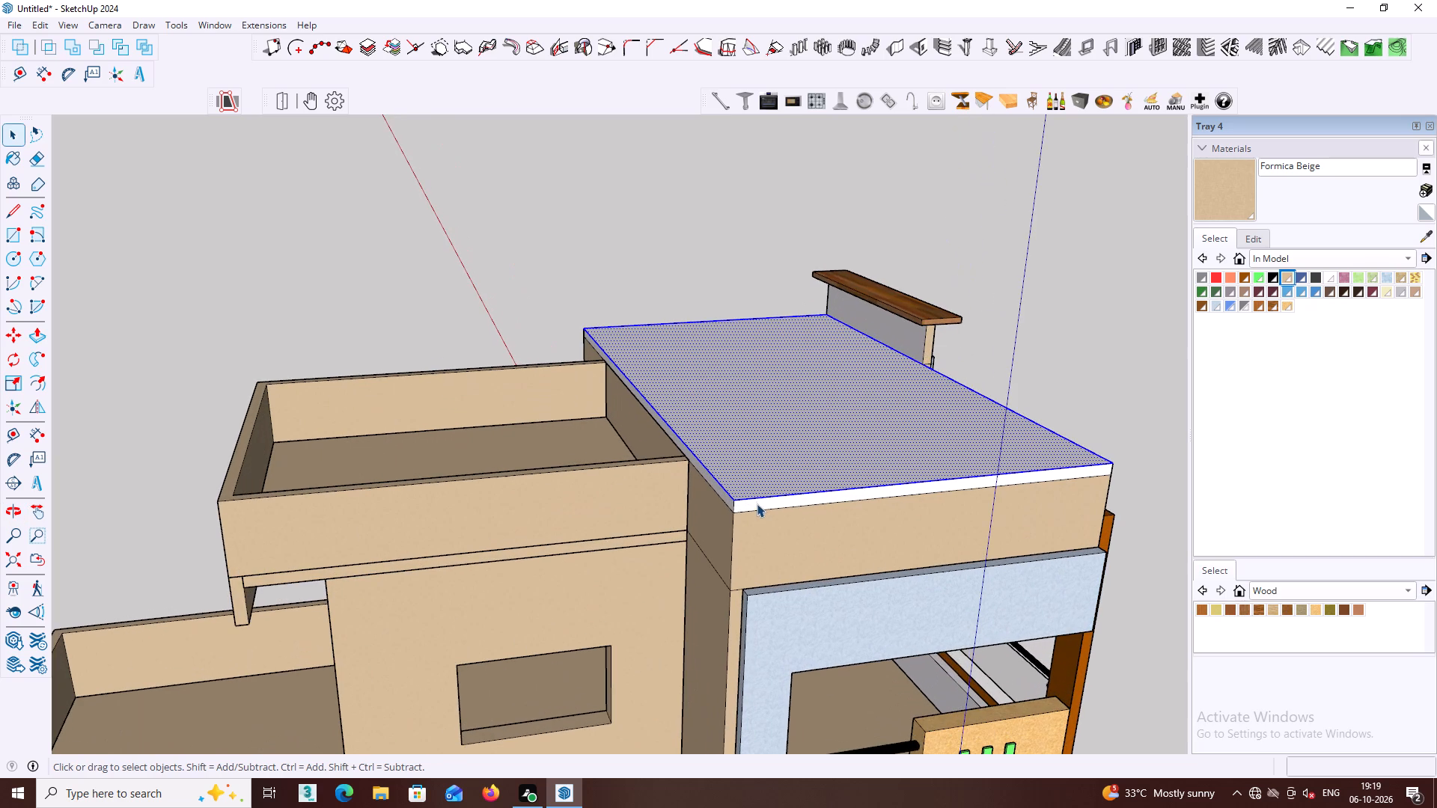
pyautogui.click(1409, 260)
pyautogui.click(1291, 296)
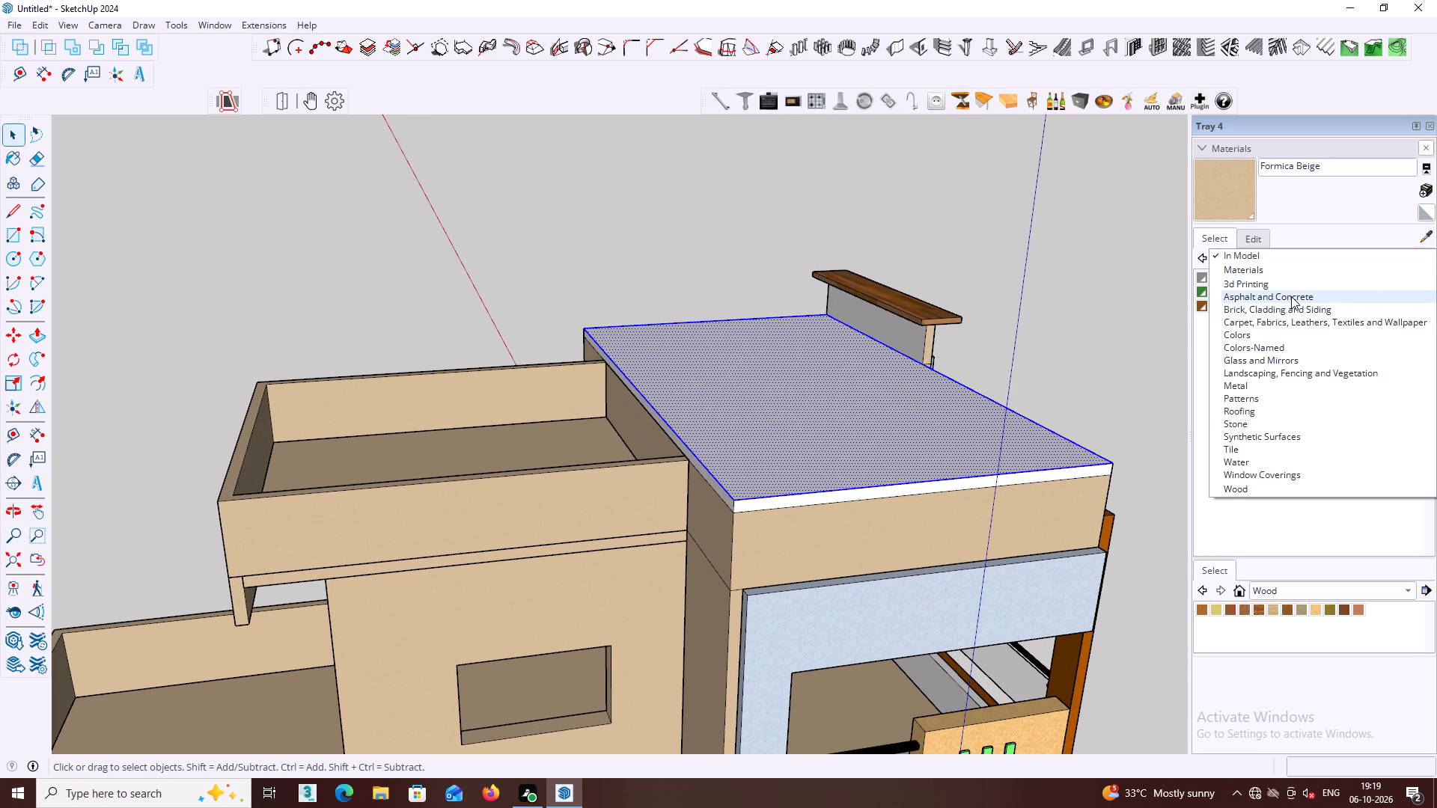
pyautogui.click(1232, 277)
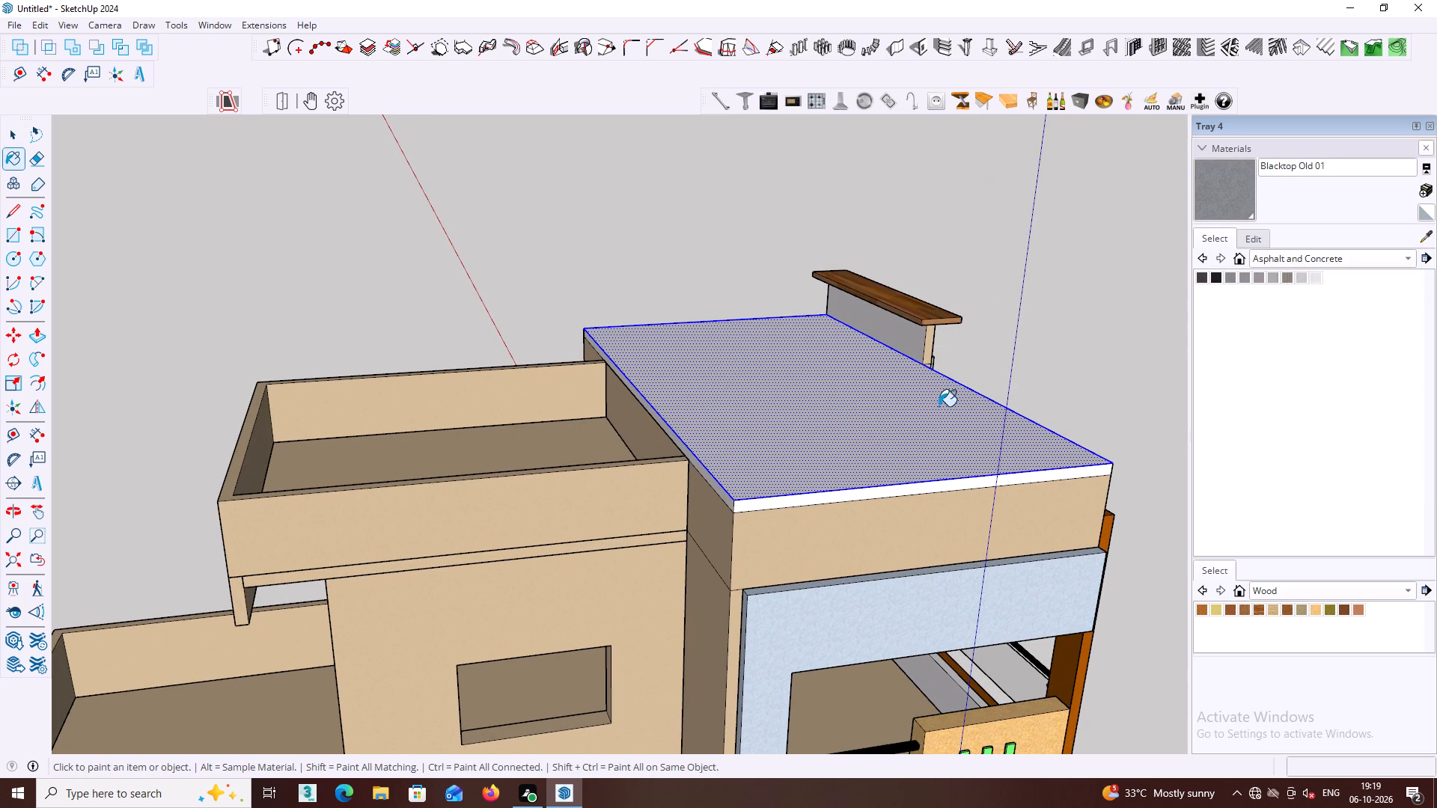
pyautogui.click(861, 452)
# Paint the white edge faces around the front upper-storey roof slab Blacktop Old 01.
pyautogui.scroll(6, 853, 492)
pyautogui.click(854, 497)
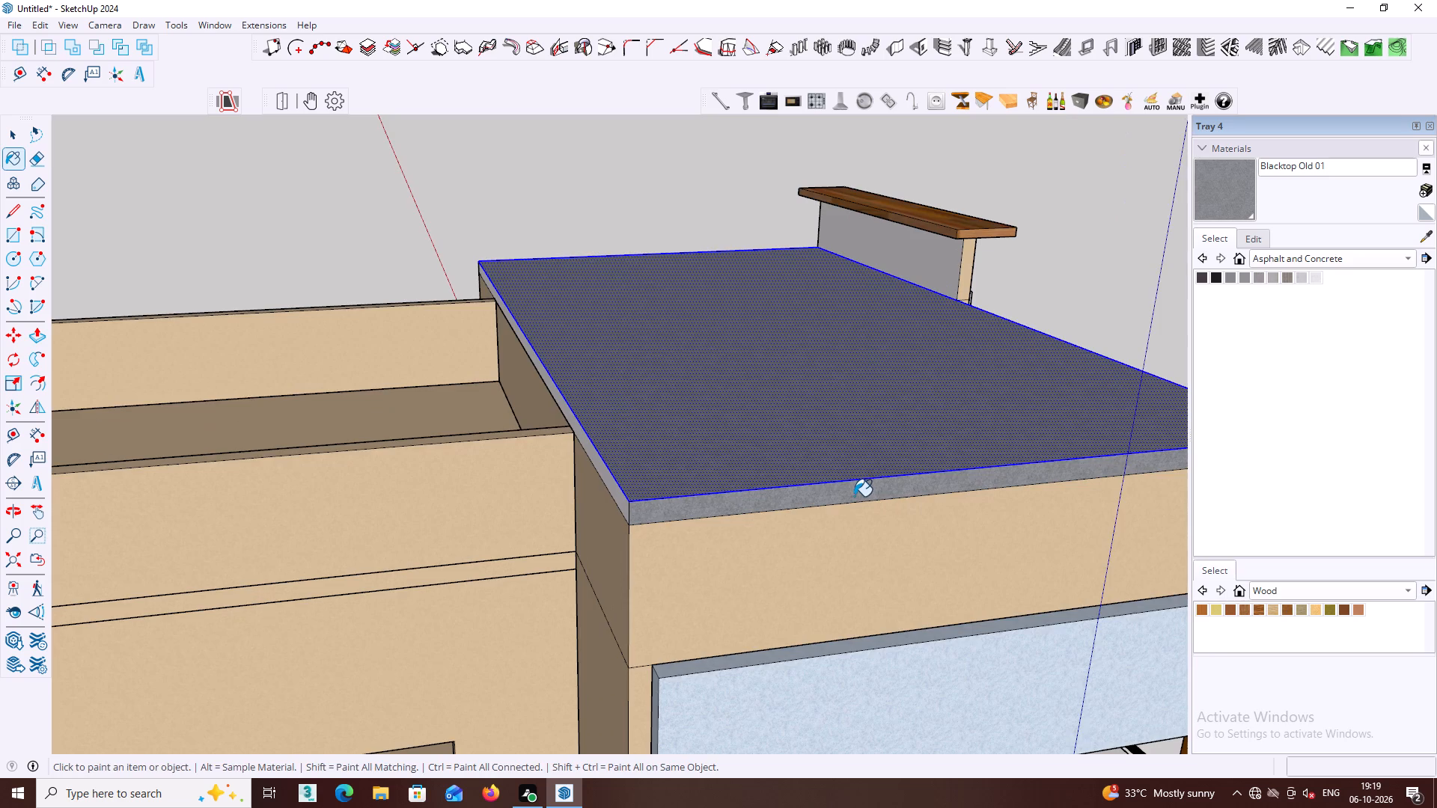
pyautogui.moveTo(854, 492); pyautogui.dragTo(1001, 438, button='middle')
pyautogui.scroll(2, 846, 410)
pyautogui.click(862, 385)
pyautogui.scroll(-1, 868, 386)
pyautogui.moveTo(897, 396); pyautogui.dragTo(573, 517, button='middle')
pyautogui.moveTo(1008, 413); pyautogui.dragTo(629, 341, button='middle')
pyautogui.scroll(-2, 697, 336)
pyautogui.click(642, 433)
pyautogui.scroll(-4, 644, 428)
pyautogui.middleClick(687, 432)
pyautogui.moveTo(778, 417); pyautogui.dragTo(620, 406, button='middle')
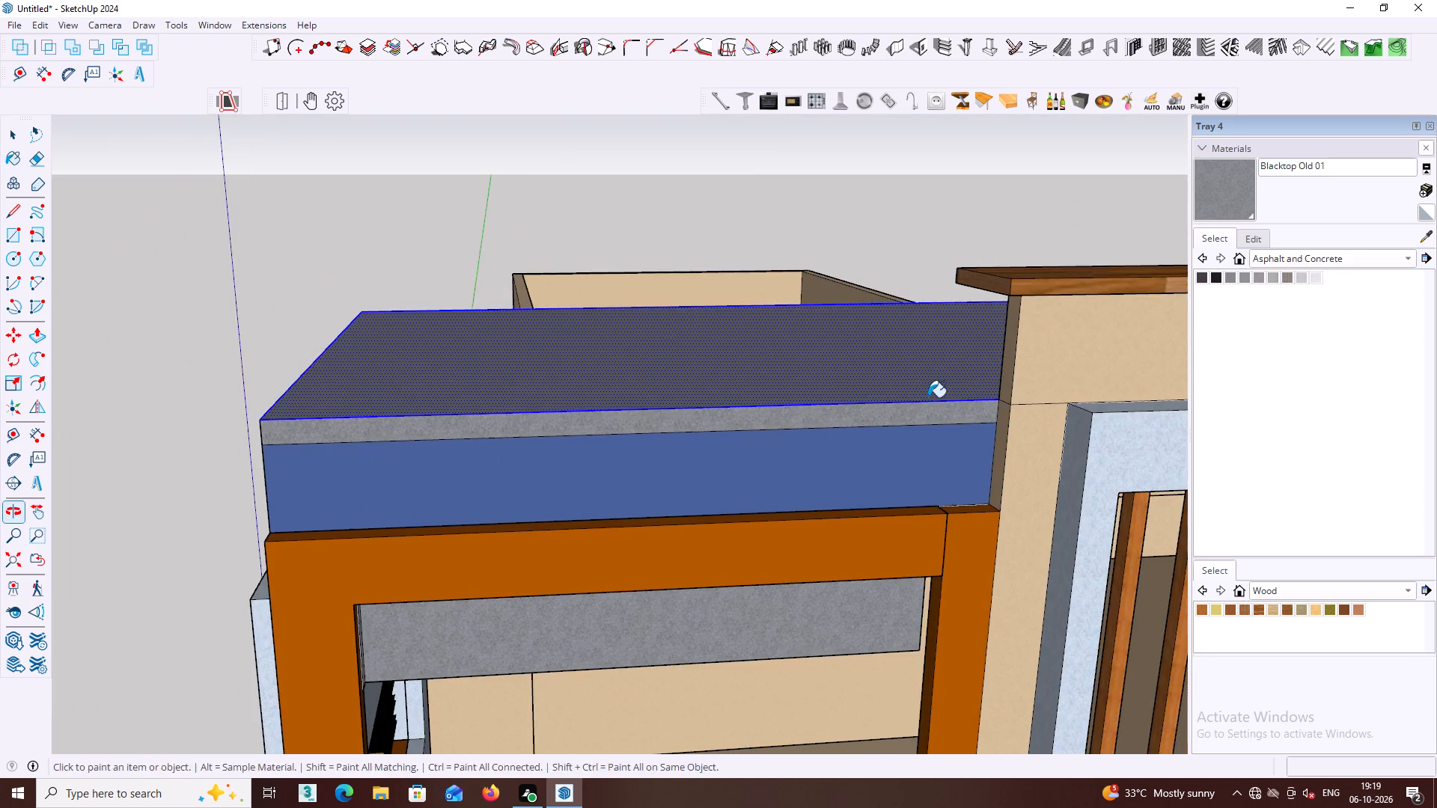
pyautogui.keyDown('shift'); pyautogui.moveTo(928, 397); pyautogui.dragTo(793, 355, button='middle'); pyautogui.keyUp('shift')
pyautogui.moveTo(866, 364); pyautogui.dragTo(391, 307, button='middle')
pyautogui.moveTo(770, 299); pyautogui.dragTo(506, 268, button='middle')
pyautogui.moveTo(933, 269); pyautogui.dragTo(840, 247, button='middle')
pyautogui.scroll(2, 872, 290)
pyautogui.click(875, 280)
# Examine the upper storey's side wall, front column and roof edge from below and at eye level.
pyautogui.scroll(-4, 874, 278)
pyautogui.moveTo(872, 340); pyautogui.dragTo(810, 58, button='middle')
pyautogui.scroll(-1, 872, 565)
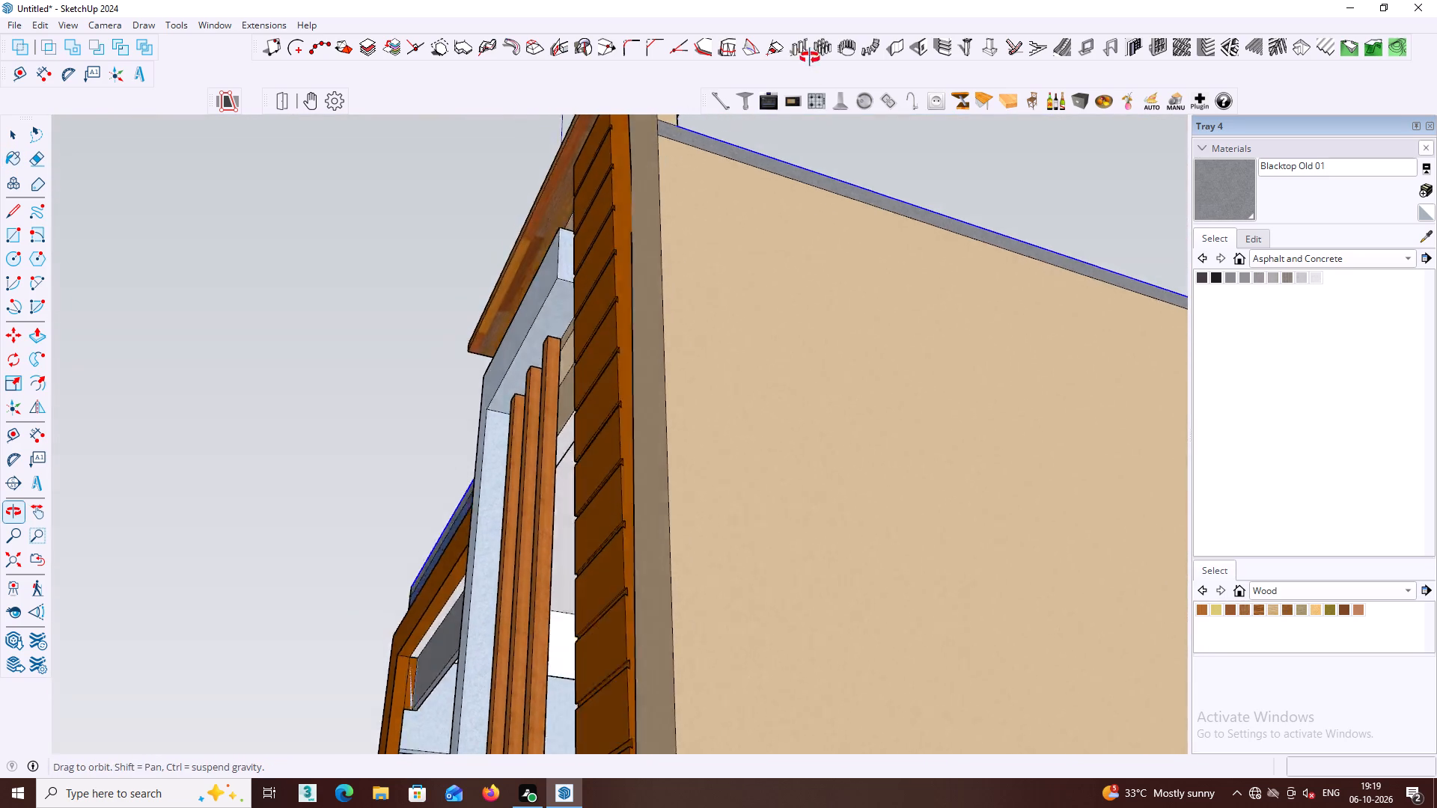
pyautogui.moveTo(810, 58); pyautogui.dragTo(809, 50, button='middle')
pyautogui.moveTo(791, 162); pyautogui.dragTo(829, 393, button='middle')
pyautogui.moveTo(817, 385); pyautogui.dragTo(833, 431, button='middle')
pyautogui.scroll(-6, 817, 385)
pyautogui.moveTo(826, 431); pyautogui.dragTo(826, 450, button='middle')
pyautogui.moveTo(770, 506); pyautogui.dragTo(741, 347, button='middle')
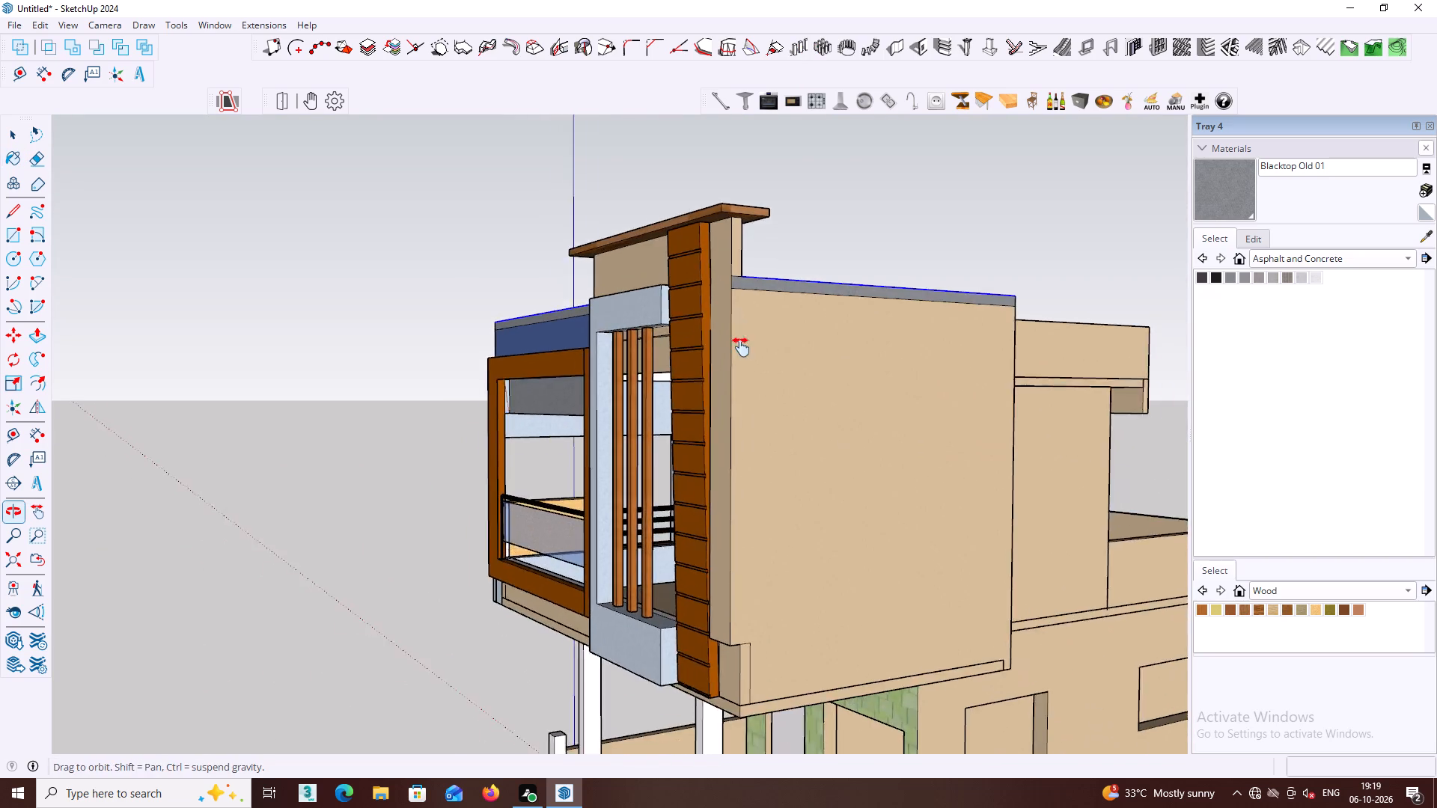
# Examine the front facade, balcony and ground-floor porch from eye level, above and the window side.
pyautogui.moveTo(741, 347); pyautogui.dragTo(716, 236, button='middle')
pyautogui.moveTo(677, 456); pyautogui.dragTo(881, 463, button='middle')
pyautogui.scroll(-1, 682, 462)
pyautogui.keyDown('shift'); pyautogui.moveTo(879, 465); pyautogui.dragTo(890, 328, button='middle'); pyautogui.keyUp('shift')
pyautogui.moveTo(640, 497); pyautogui.dragTo(772, 649, button='middle')
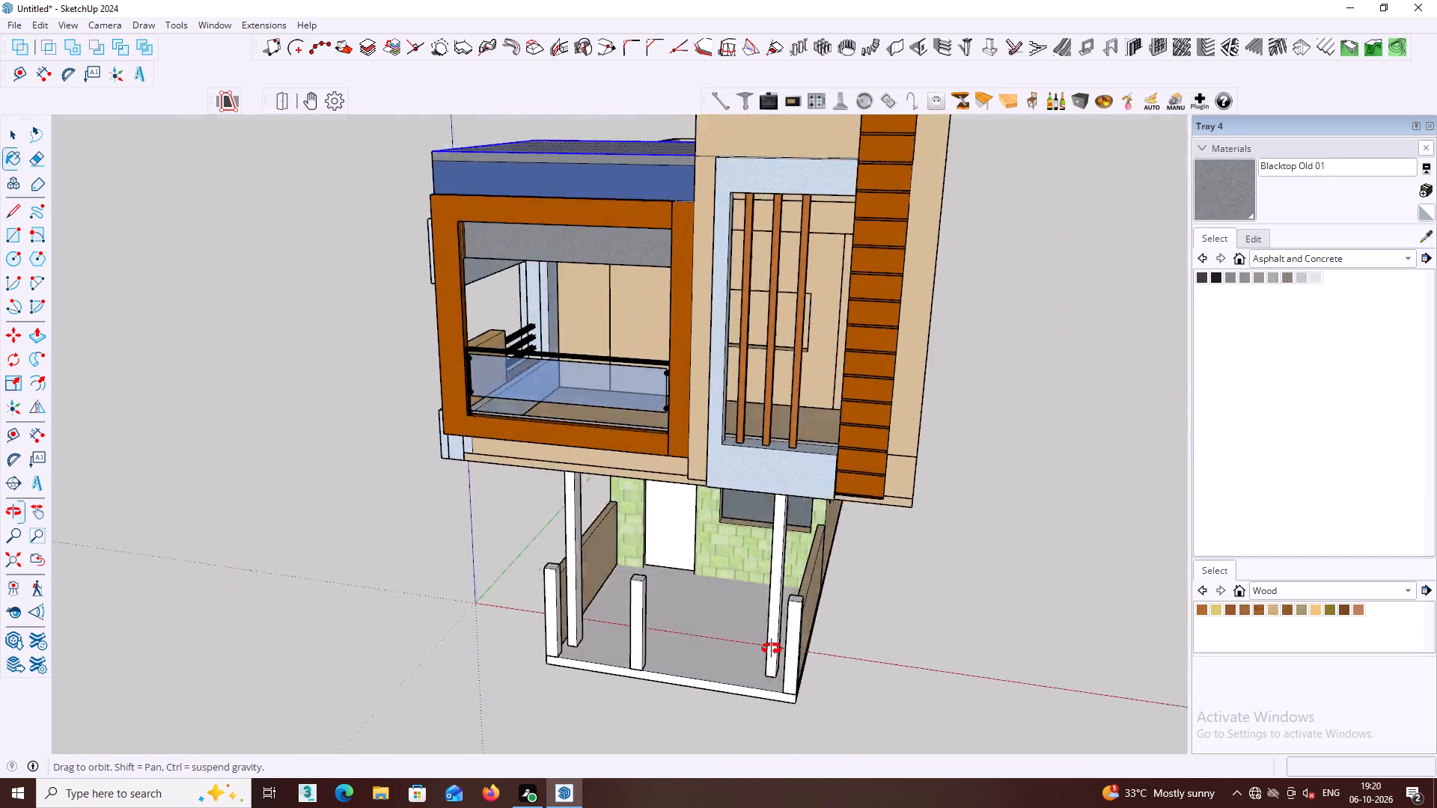
pyautogui.moveTo(772, 649); pyautogui.dragTo(835, 640, button='middle')
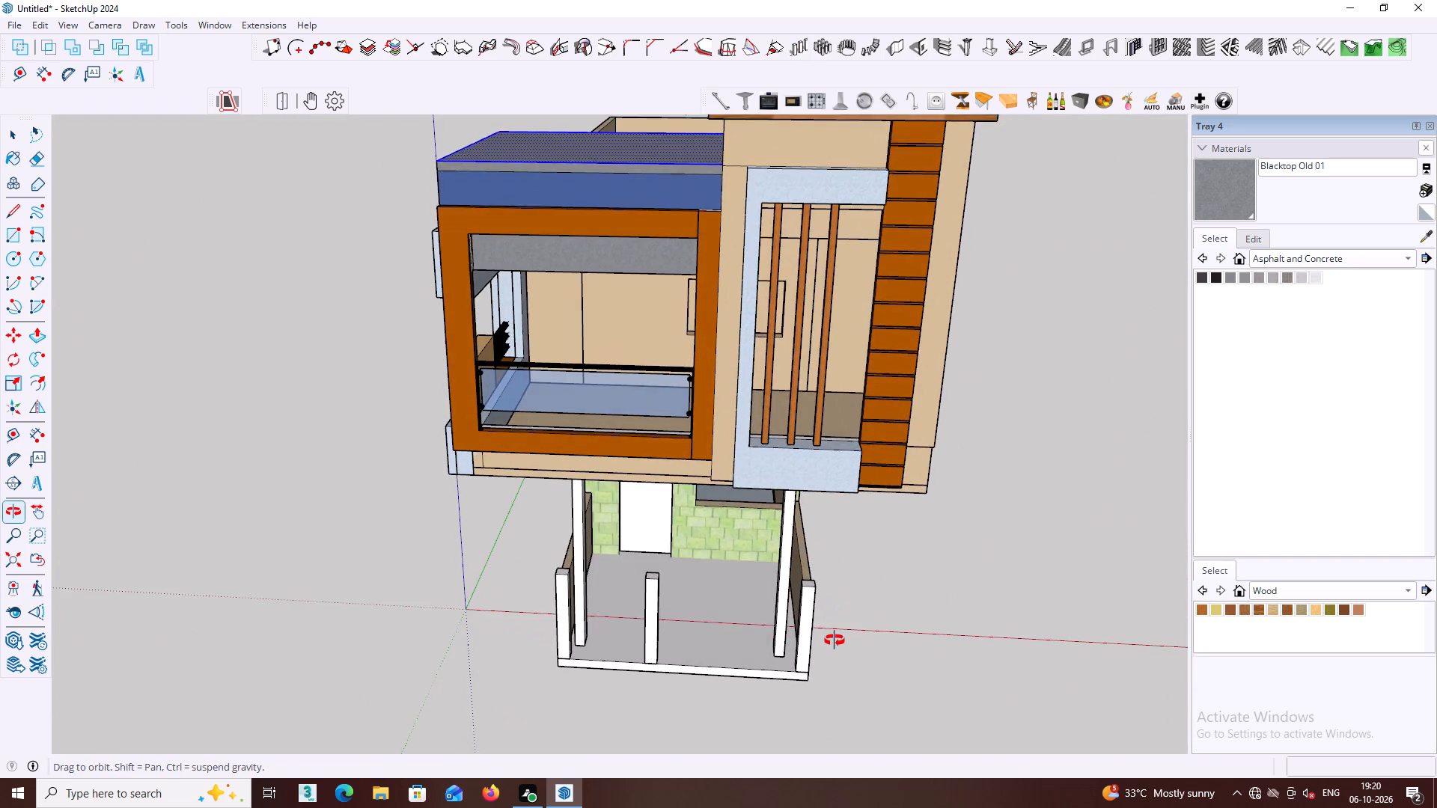
pyautogui.moveTo(835, 640); pyautogui.dragTo(766, 520, button='middle')
pyautogui.moveTo(766, 520); pyautogui.dragTo(662, 403, button='middle')
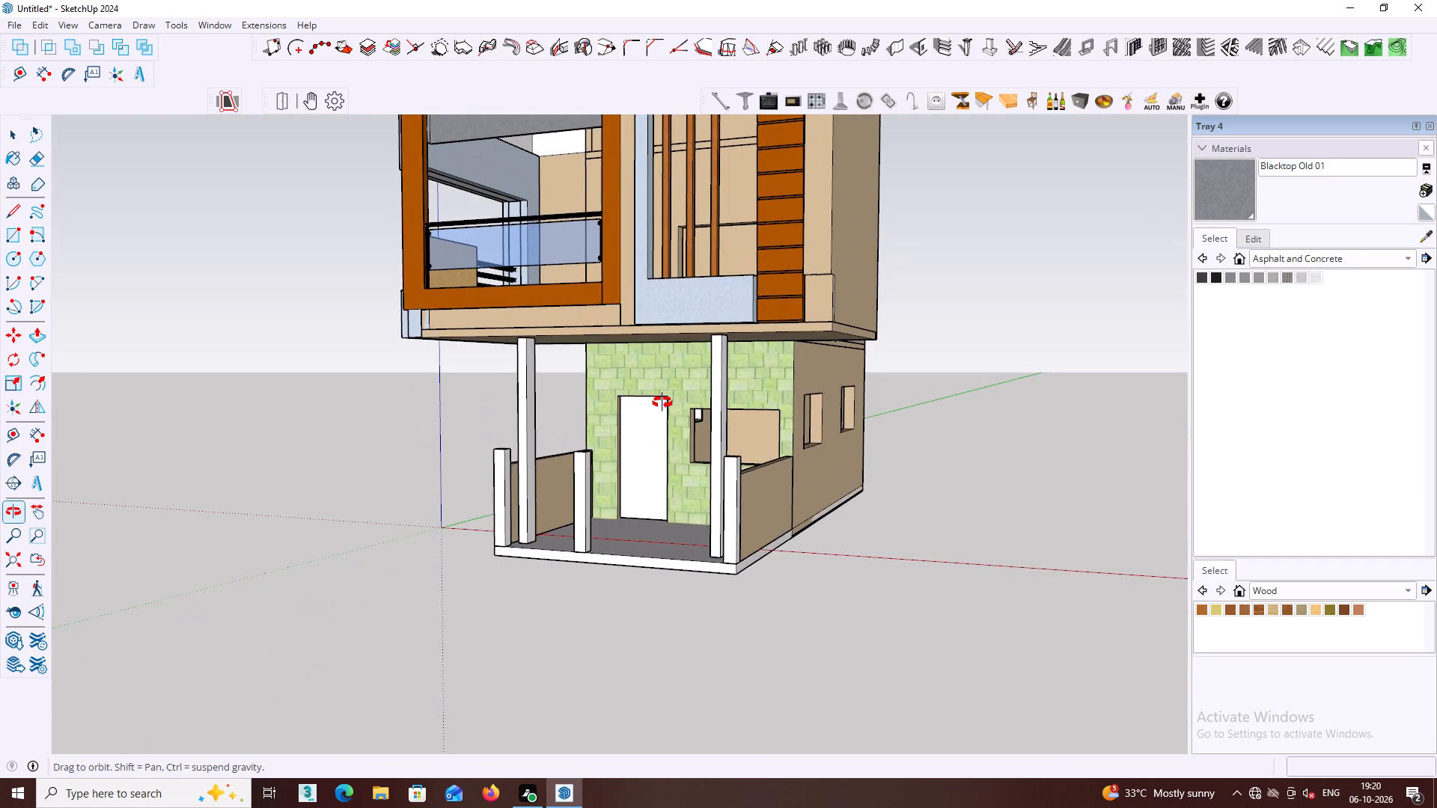
pyautogui.moveTo(662, 403); pyautogui.dragTo(1092, 571, button='middle')
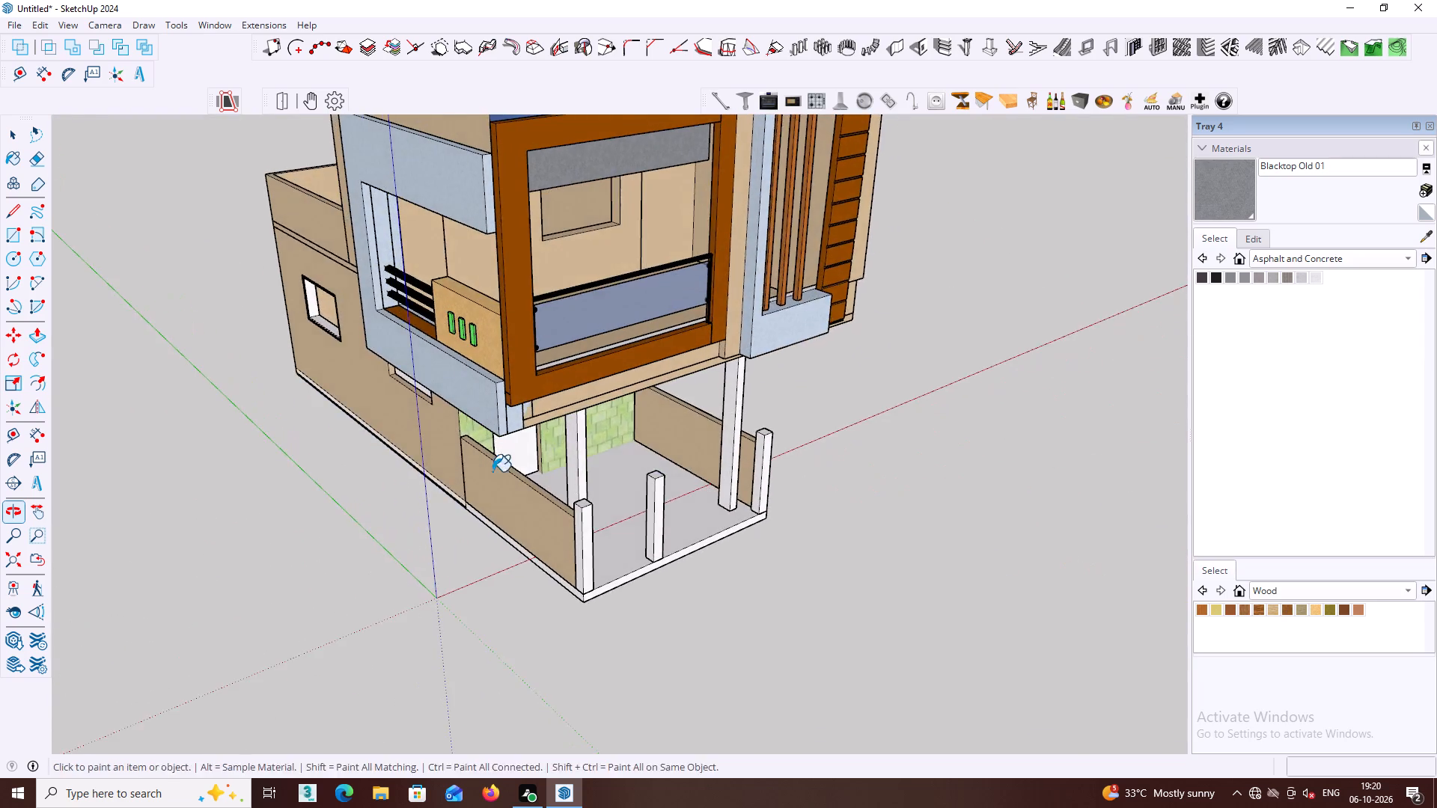
# Paint the slab edge between the ground-floor side wall and the upper storey Blacktop Old 01.
pyautogui.moveTo(492, 471); pyautogui.dragTo(653, 358, button='middle')
pyautogui.scroll(4, 61, 252)
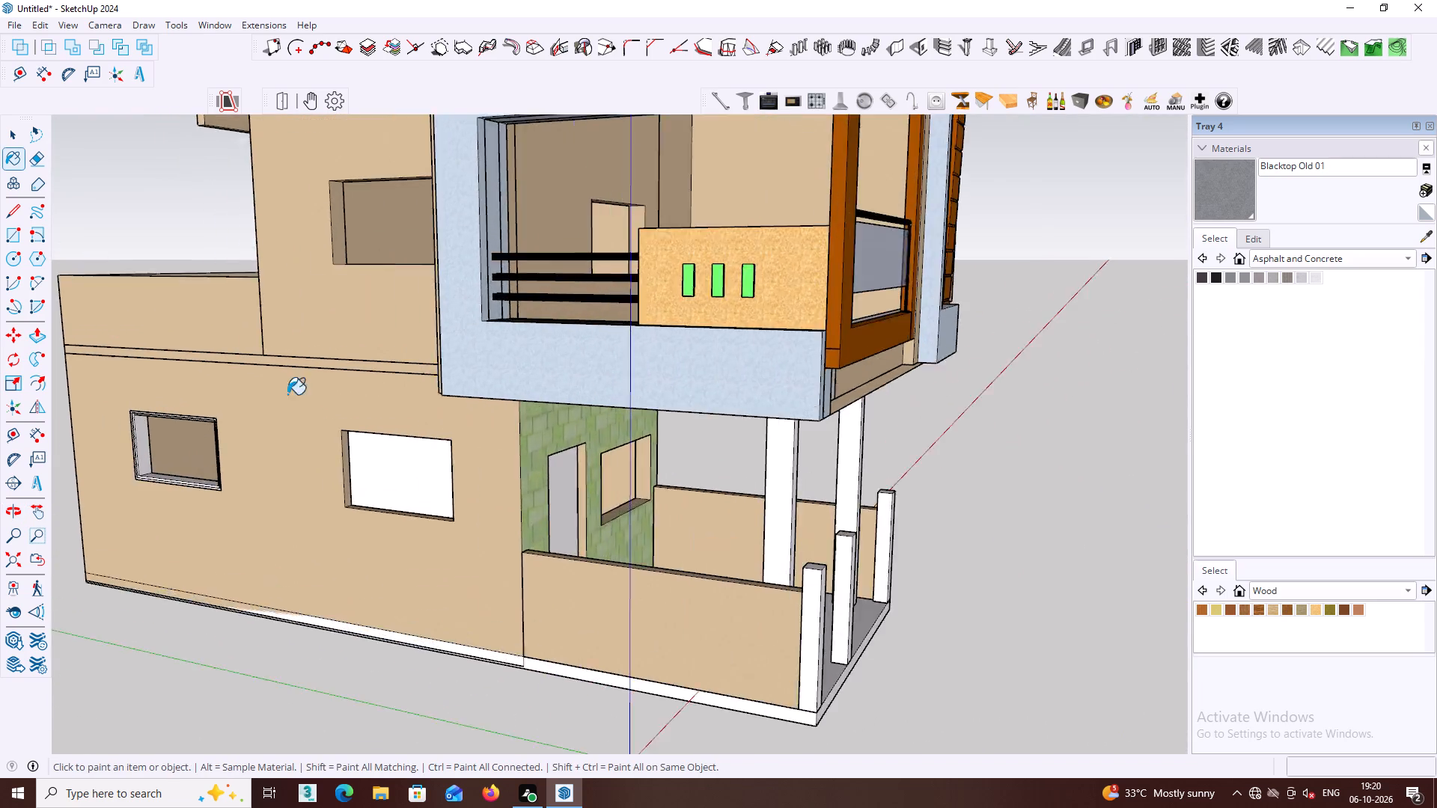
pyautogui.scroll(6, 287, 394)
pyautogui.click(397, 337)
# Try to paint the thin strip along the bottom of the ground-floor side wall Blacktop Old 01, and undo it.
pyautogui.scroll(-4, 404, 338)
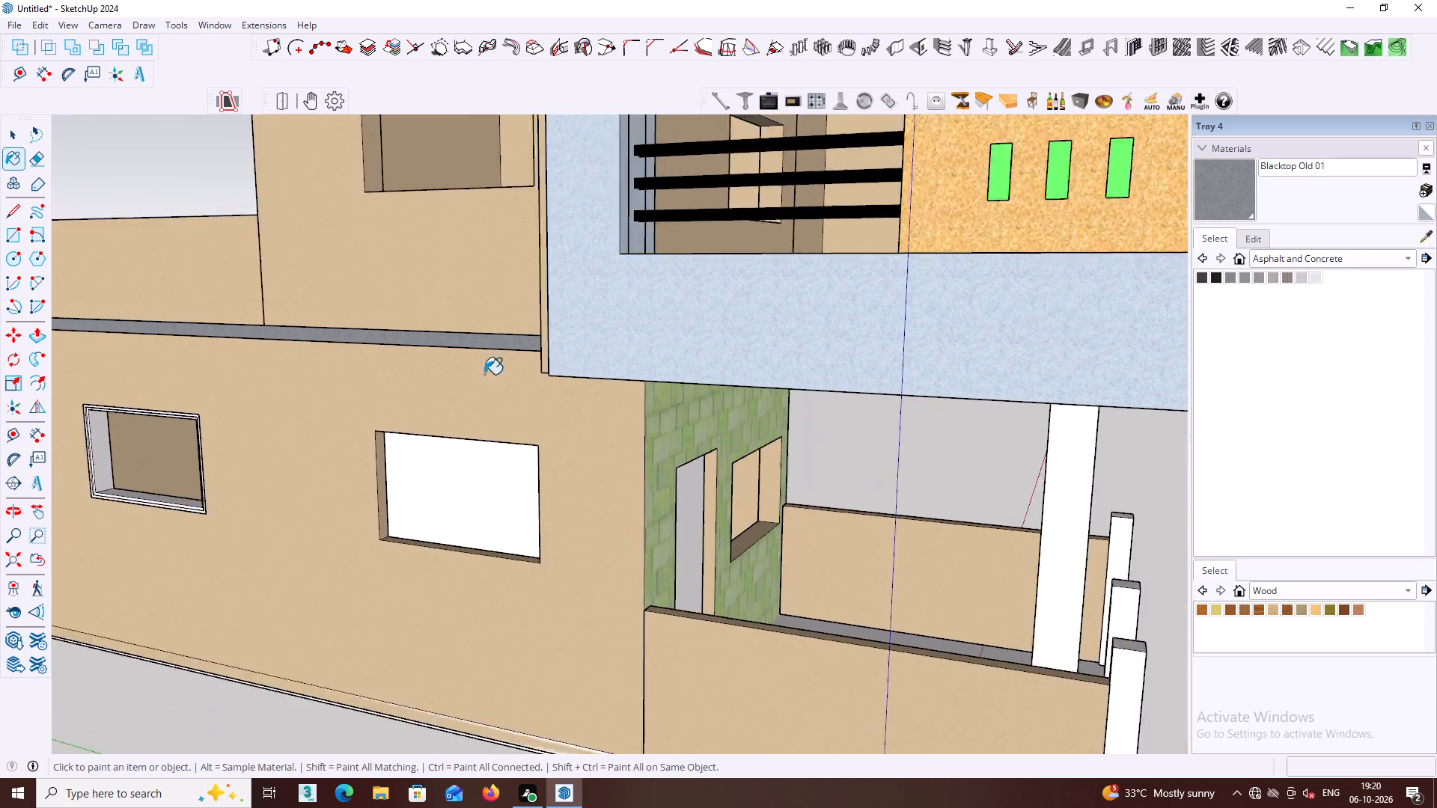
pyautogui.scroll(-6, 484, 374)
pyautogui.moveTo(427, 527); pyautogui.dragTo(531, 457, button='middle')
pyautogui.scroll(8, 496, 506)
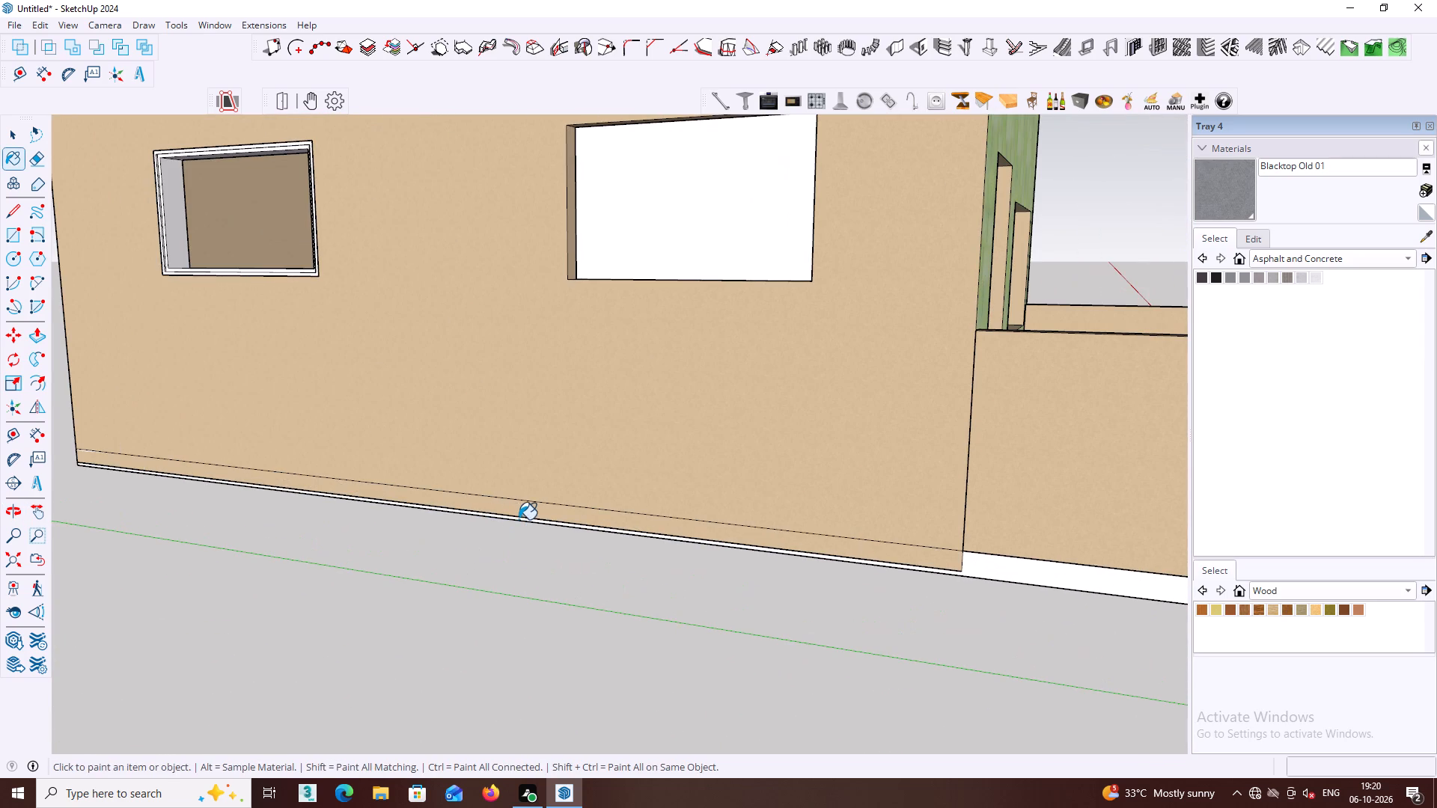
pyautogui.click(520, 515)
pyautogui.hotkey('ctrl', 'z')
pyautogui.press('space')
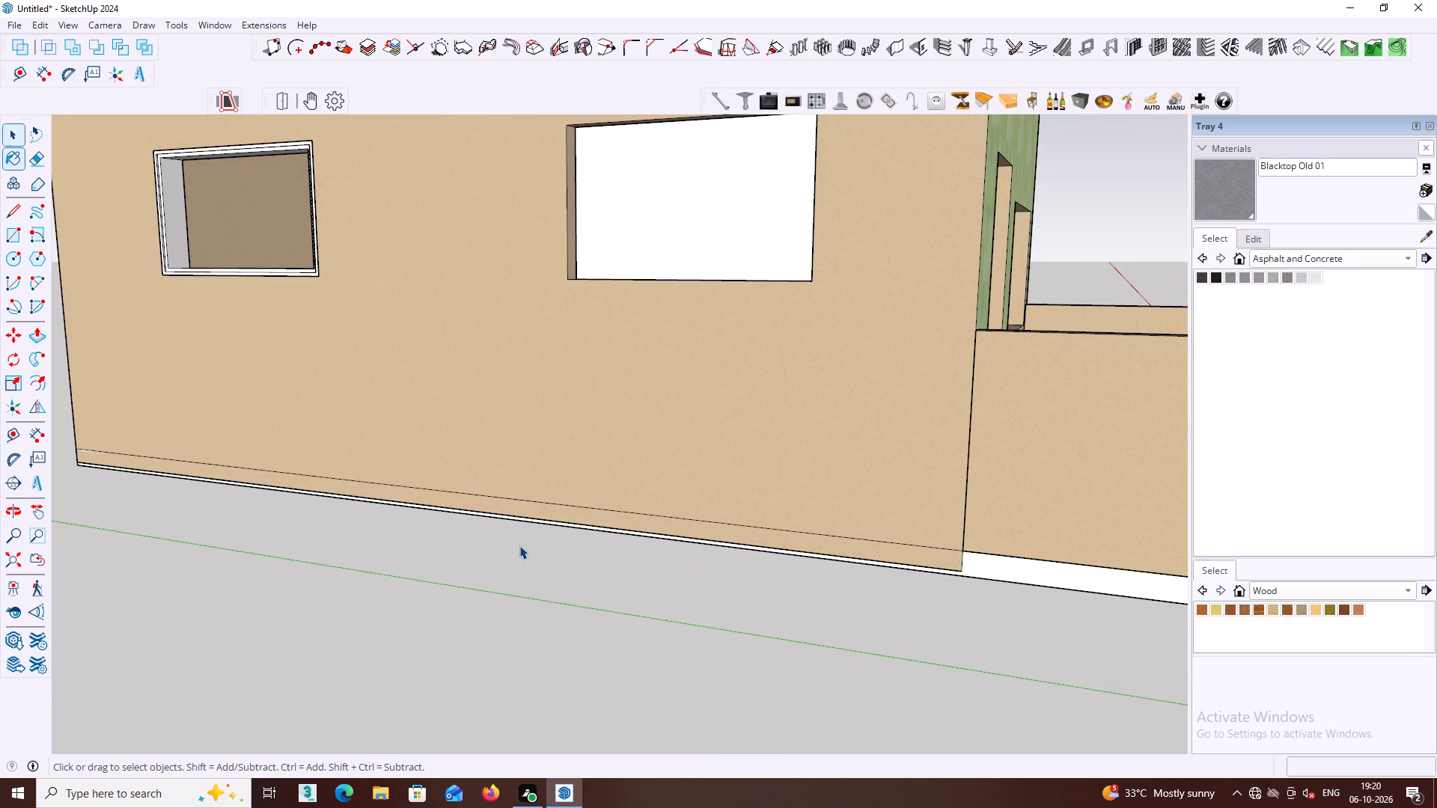
# Paint the ground-floor base slab with its short porch posts Blacktop Old 01.
pyautogui.scroll(-3, 543, 578)
pyautogui.keyDown('shift'); pyautogui.moveTo(846, 611); pyautogui.dragTo(564, 506, button='middle'); pyautogui.keyUp('shift')
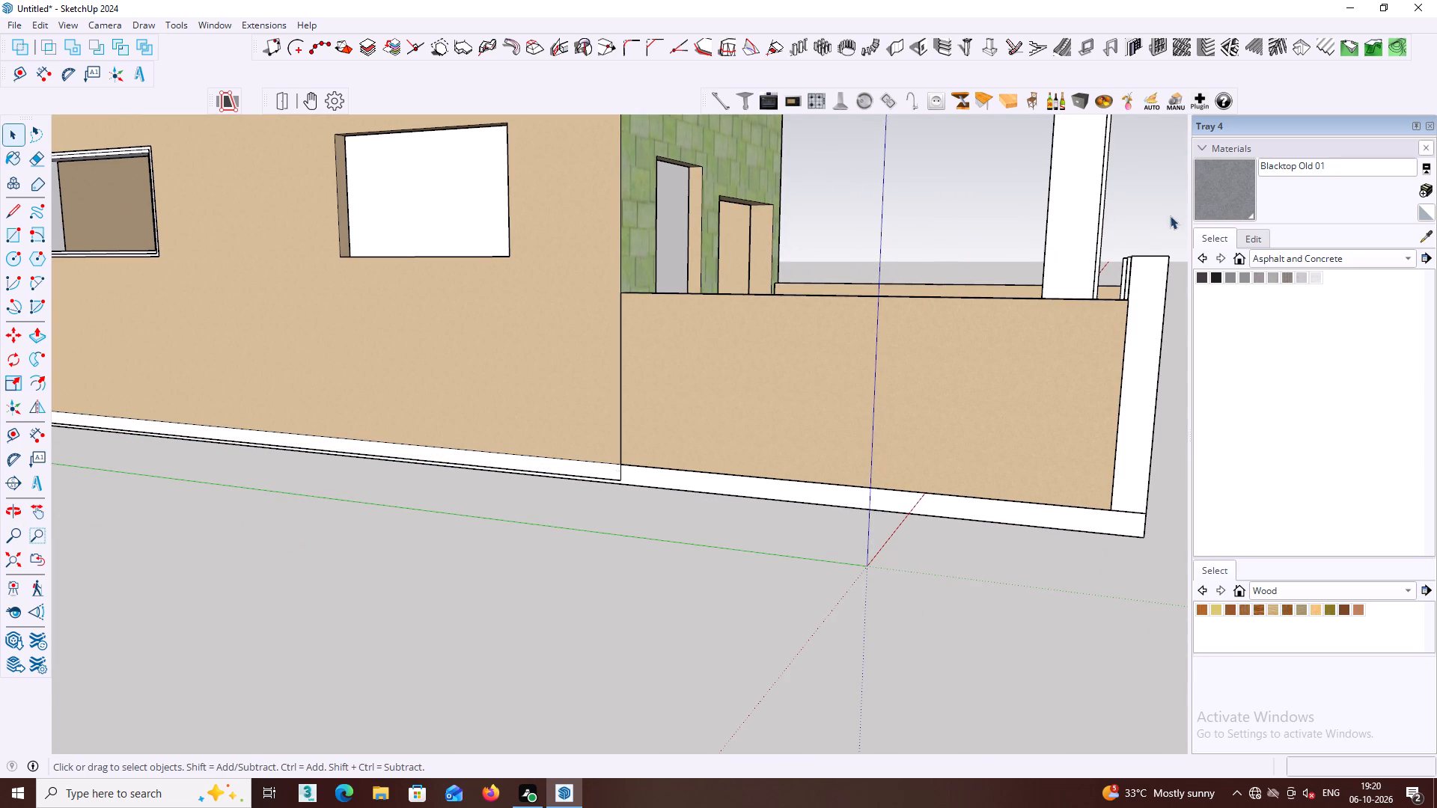
pyautogui.click(1217, 185)
pyautogui.click(854, 504)
# Open the porch base group, select its short corner post nearest the door side, and bring up the Colors materials.
pyautogui.scroll(-2, 853, 500)
pyautogui.moveTo(859, 505); pyautogui.dragTo(778, 487, button='middle')
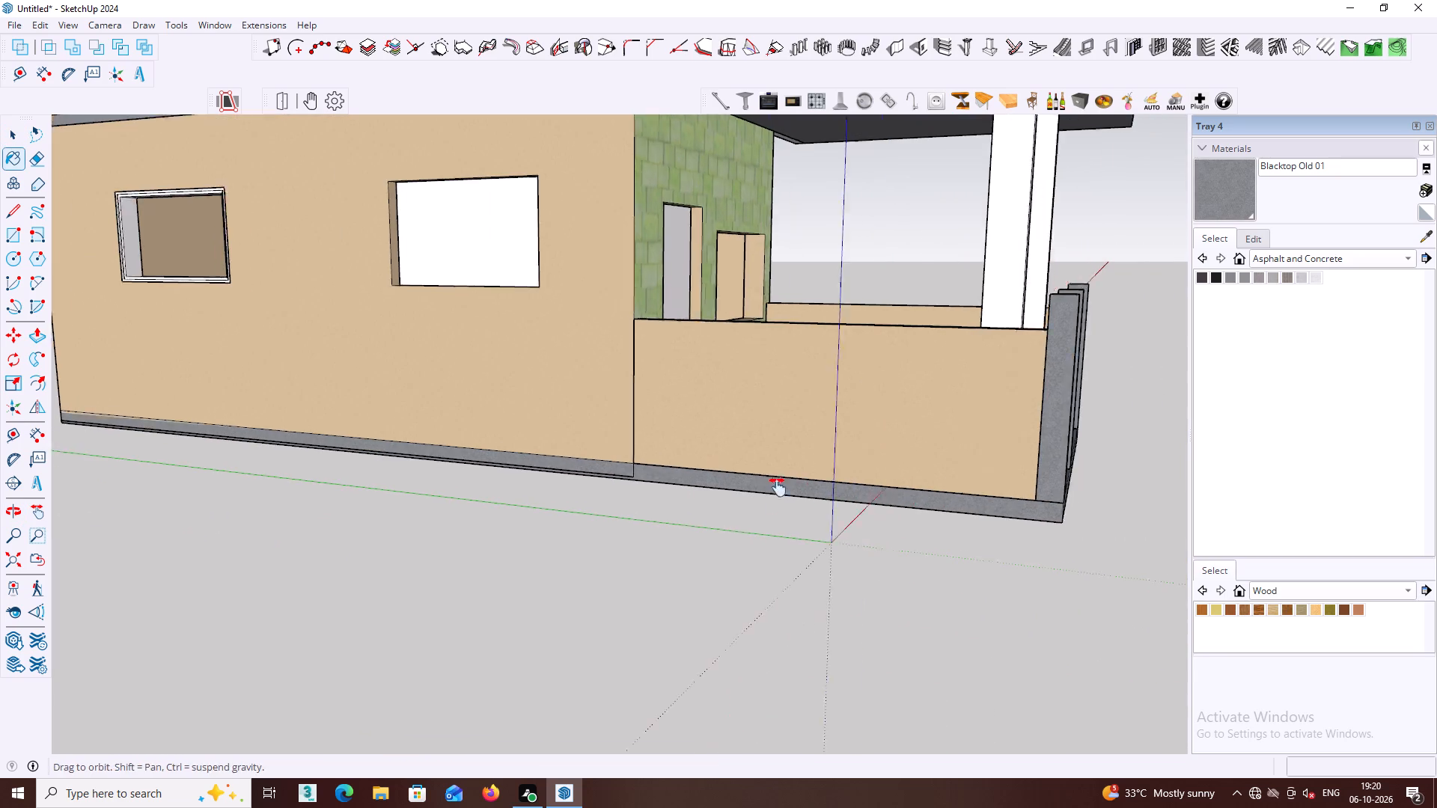
pyautogui.moveTo(778, 487); pyautogui.dragTo(711, 478, button='middle')
pyautogui.scroll(-4, 727, 465)
pyautogui.moveTo(819, 509); pyautogui.dragTo(472, 502, button='middle')
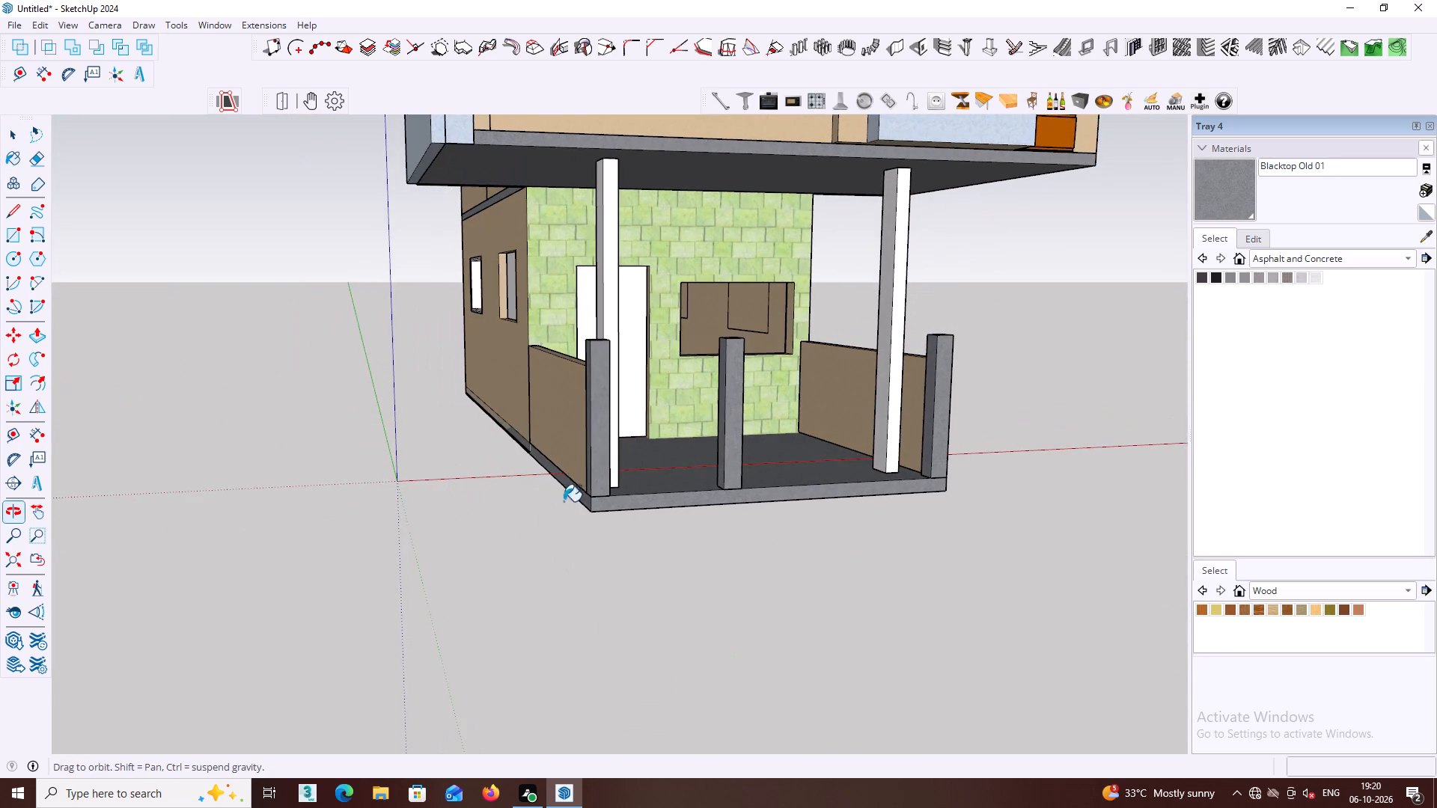
pyautogui.moveTo(560, 498); pyautogui.dragTo(504, 494, button='middle')
pyautogui.middleClick(552, 497)
pyautogui.scroll(-2, 552, 497)
pyautogui.press('space')
pyautogui.scroll(-3, 509, 495)
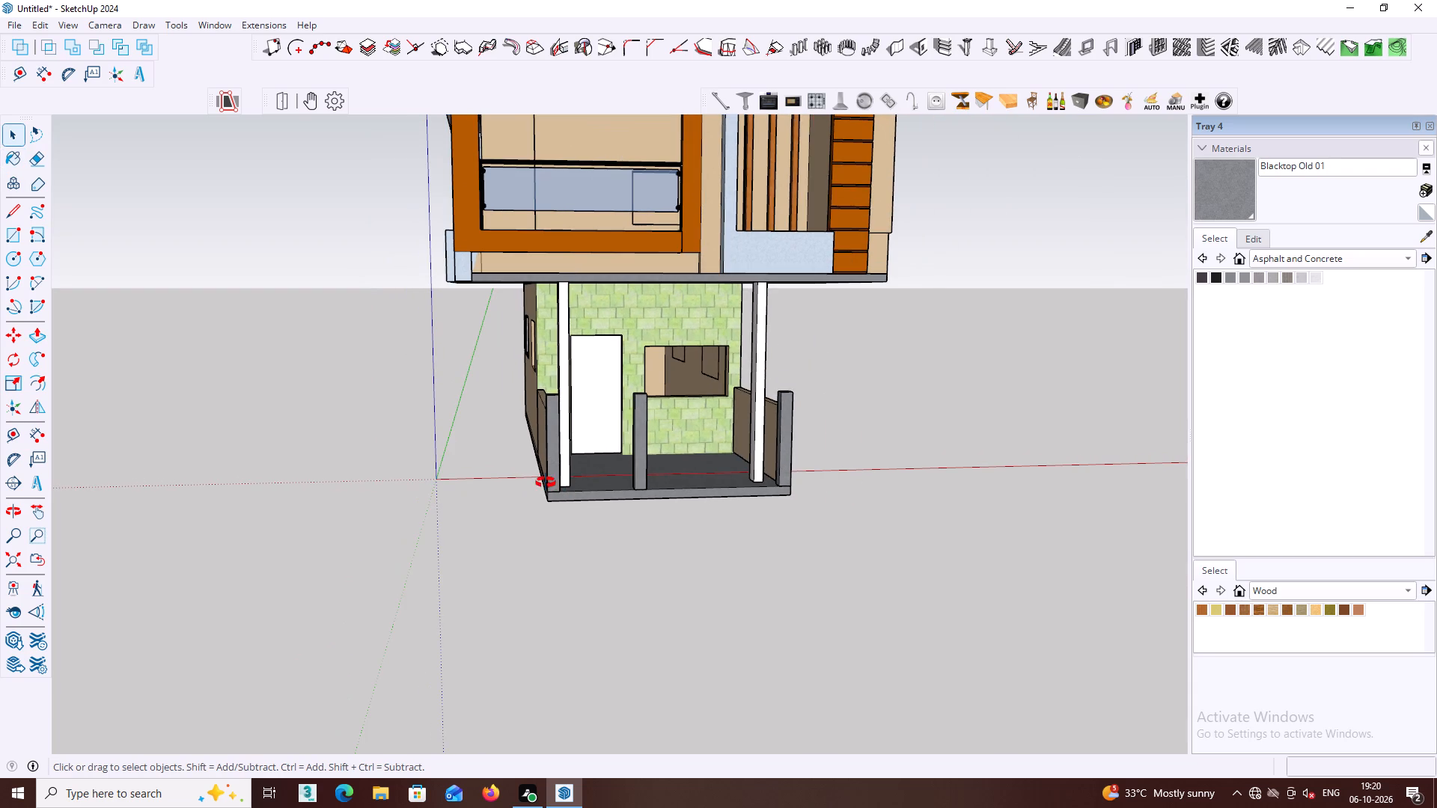
pyautogui.middleClick(546, 483)
pyautogui.scroll(5, 549, 471)
pyautogui.click(552, 471)
pyautogui.doubleClick(552, 471)
pyautogui.click(553, 471)
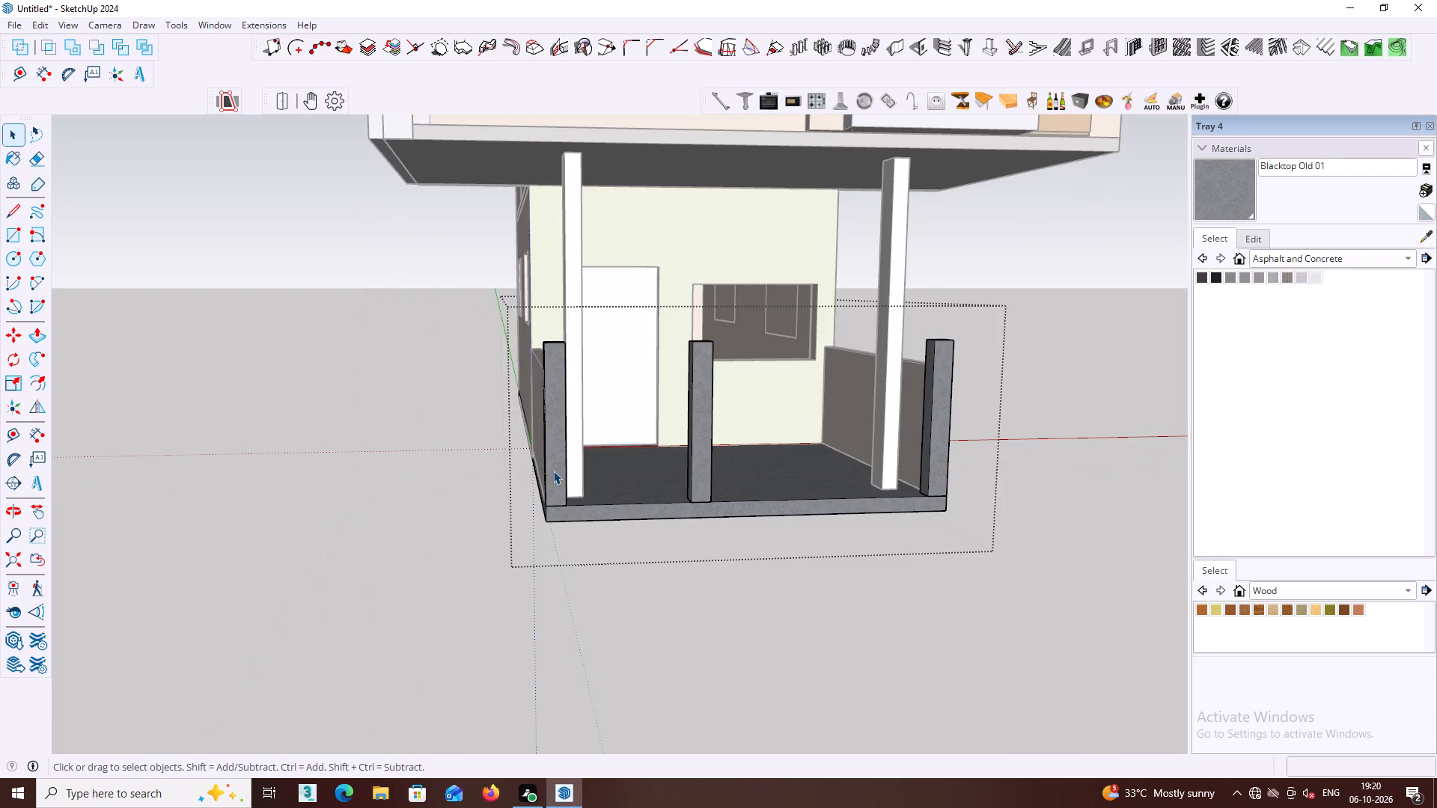
pyautogui.click(1410, 260)
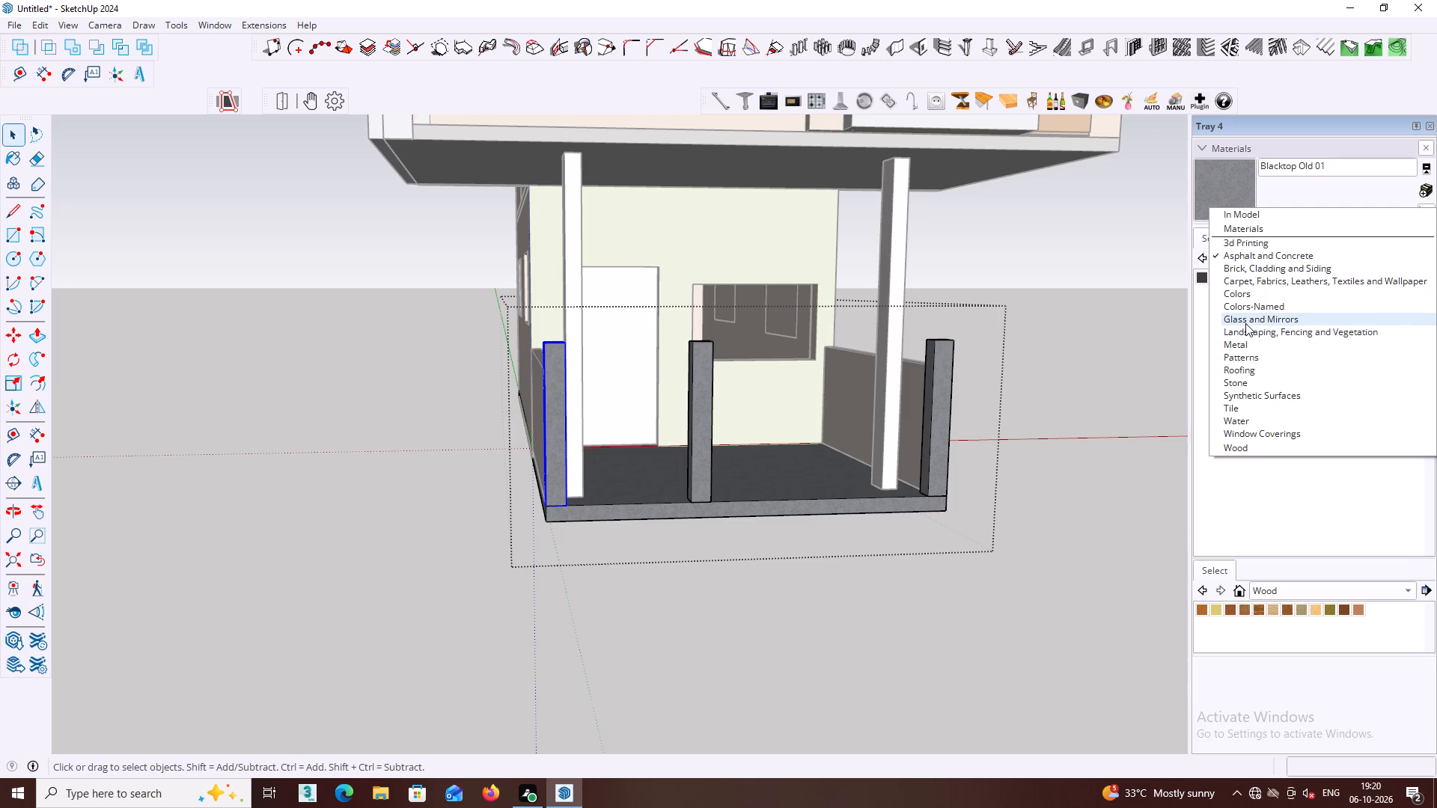
pyautogui.click(1243, 297)
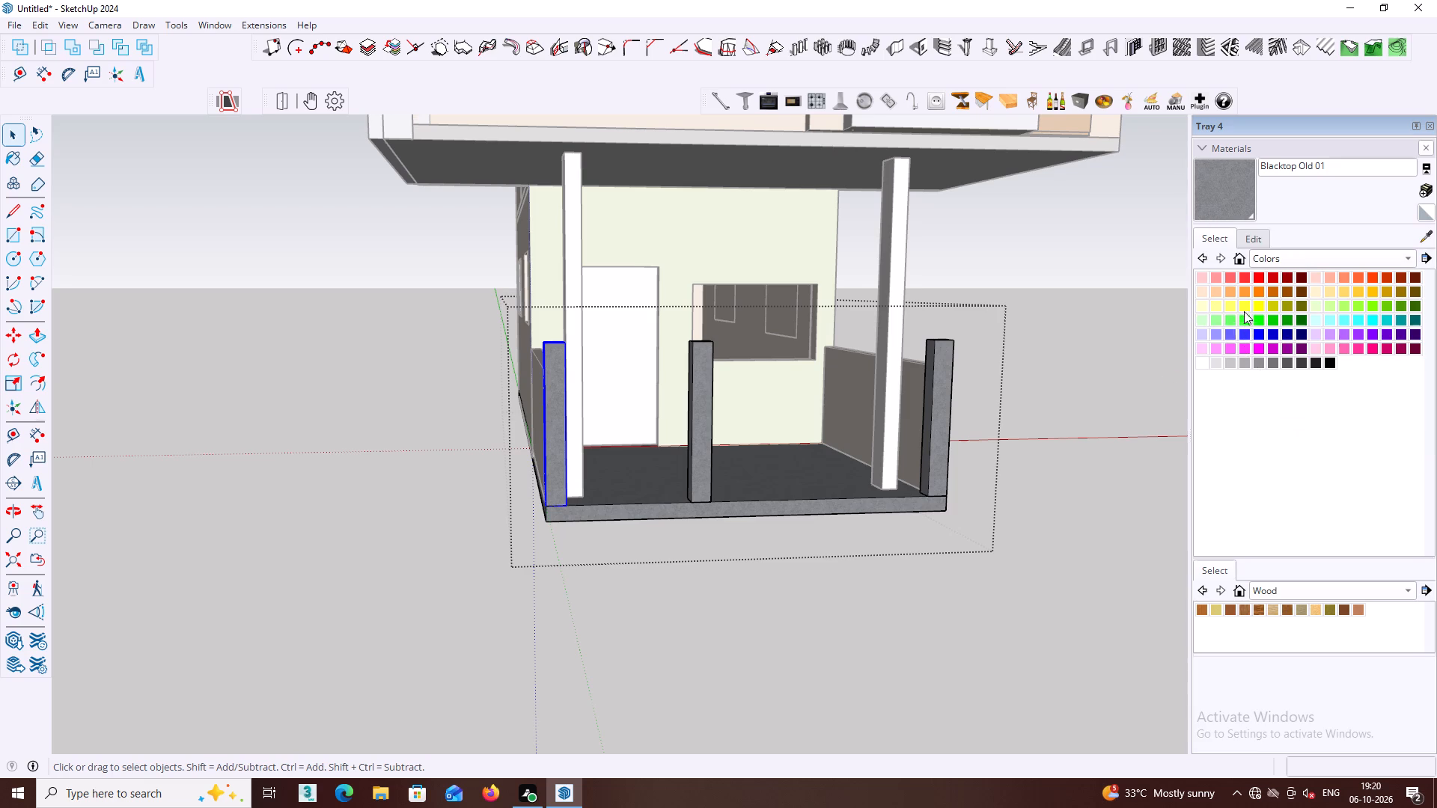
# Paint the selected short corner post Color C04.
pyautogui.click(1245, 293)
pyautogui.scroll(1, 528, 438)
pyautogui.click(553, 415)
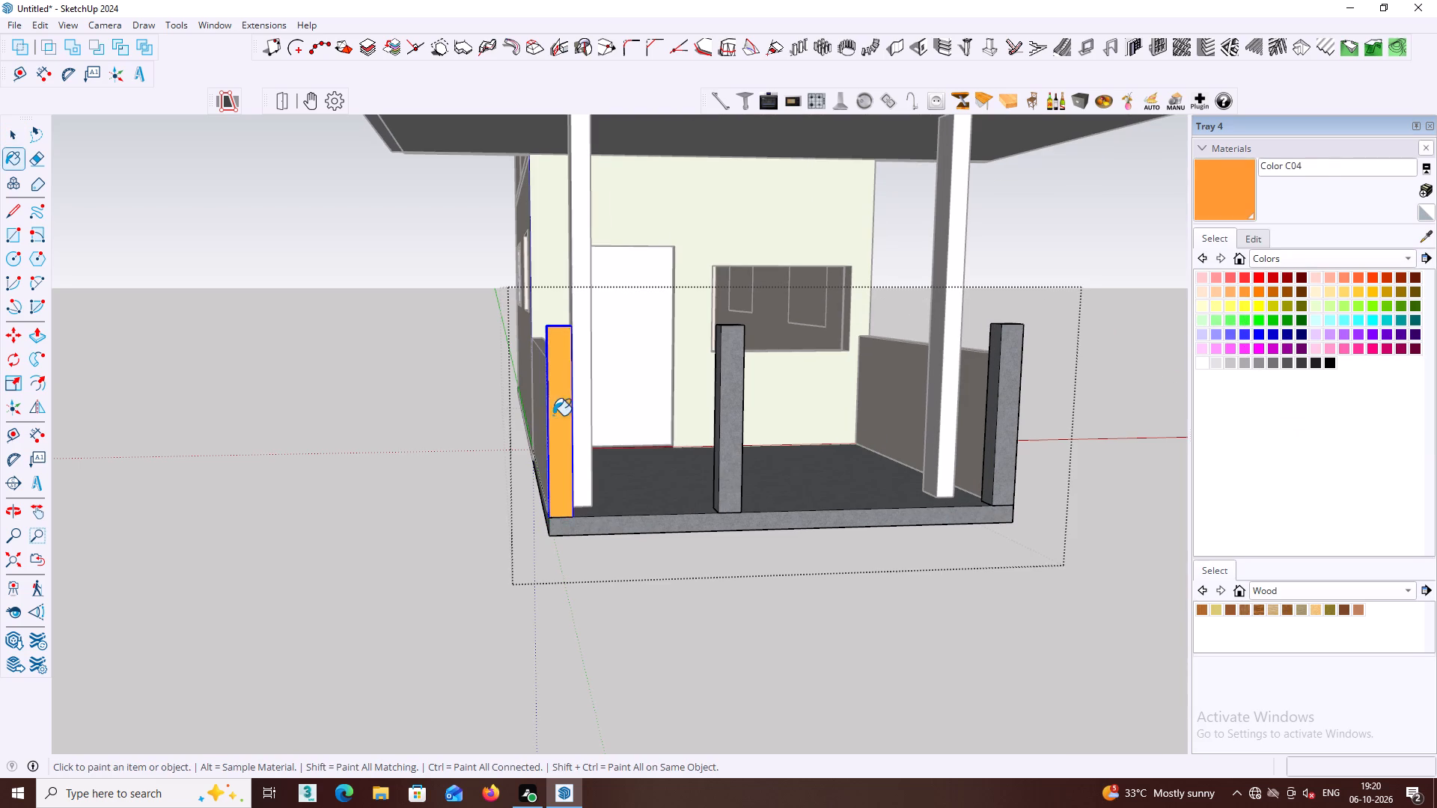
# Paint all three short porch posts Color L04 and leave the base group.
pyautogui.moveTo(598, 411); pyautogui.dragTo(611, 524, button='middle')
pyautogui.scroll(3, 602, 504)
pyautogui.moveTo(561, 534); pyautogui.dragTo(664, 521, button='middle')
pyautogui.scroll(1, 683, 515)
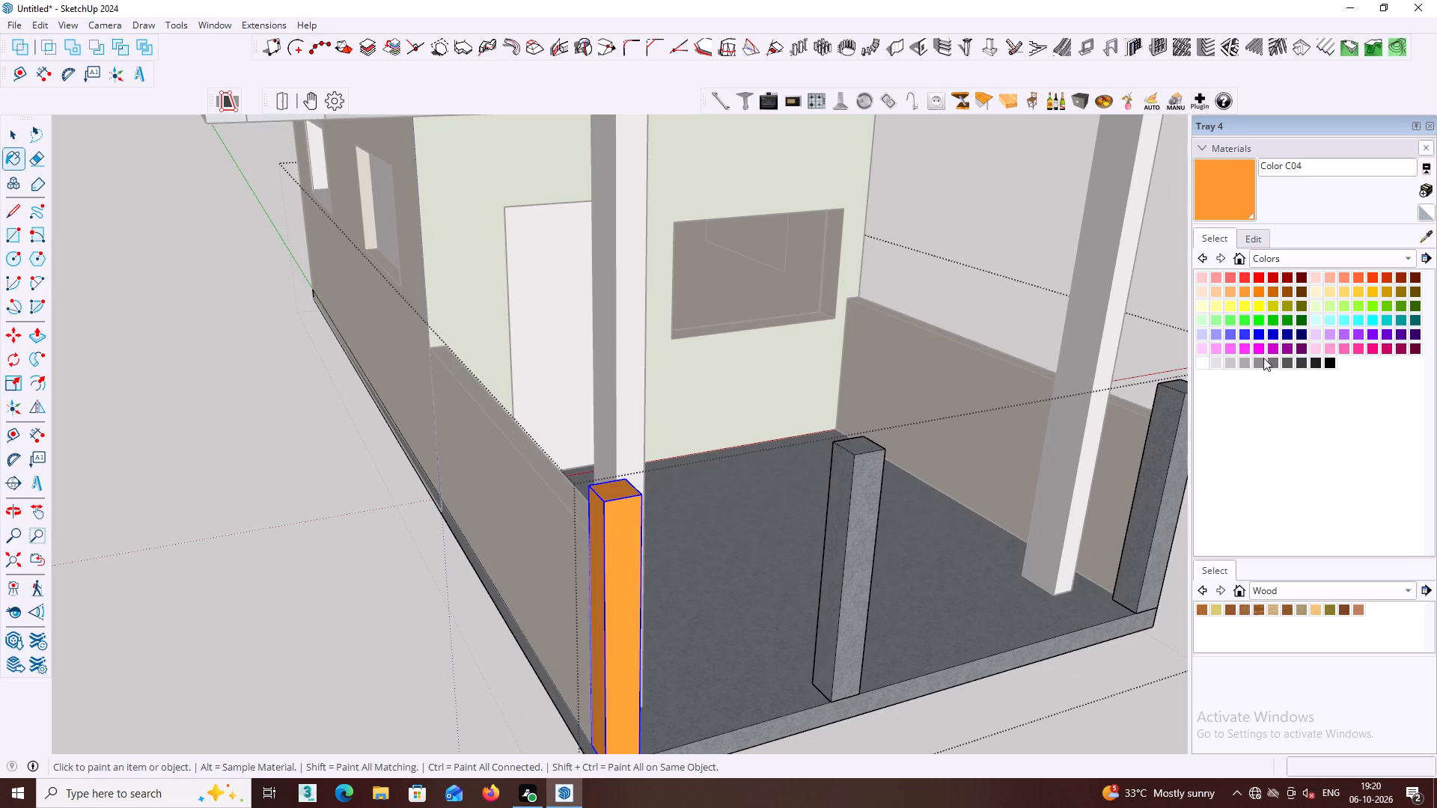
pyautogui.click(1358, 347)
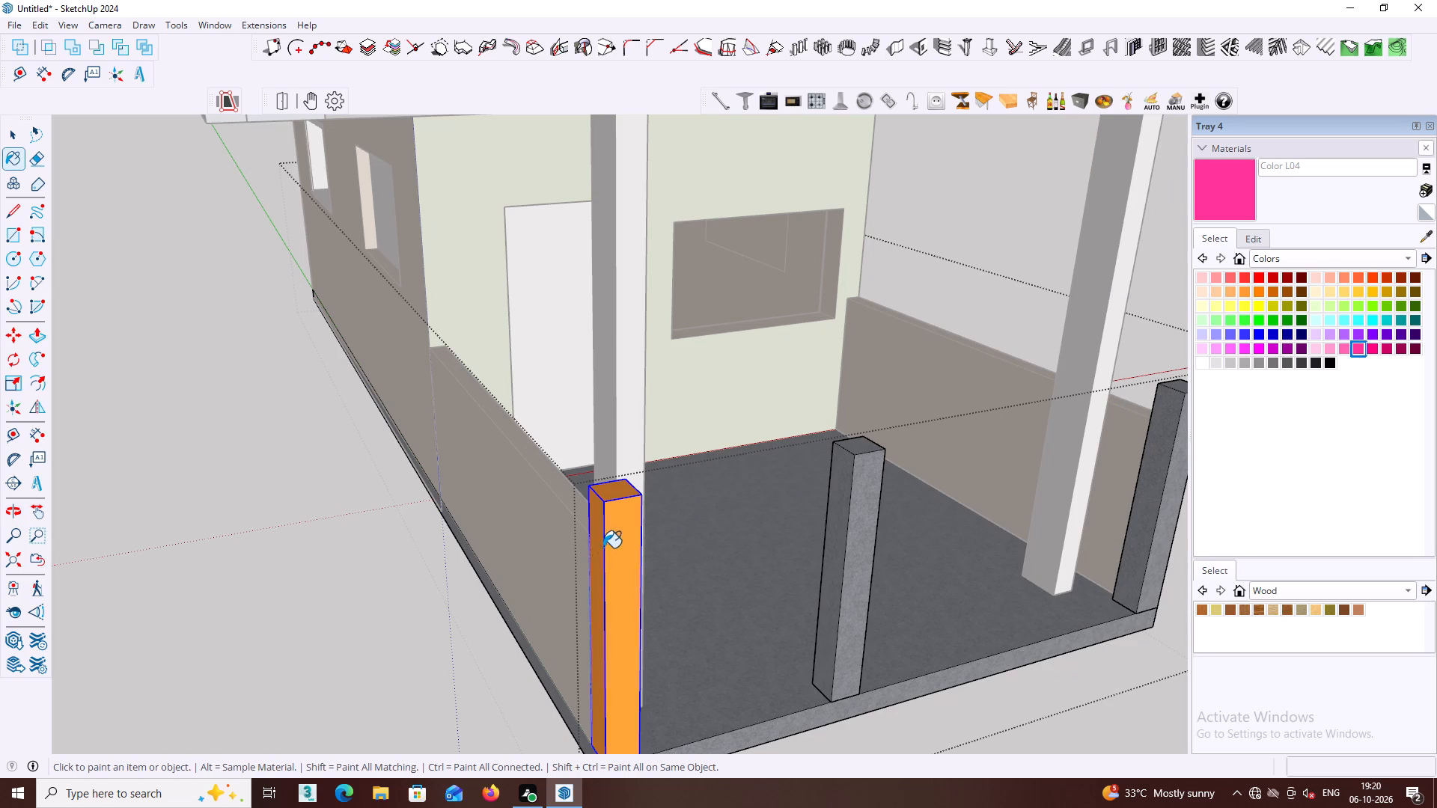
pyautogui.click(607, 547)
pyautogui.click(849, 528)
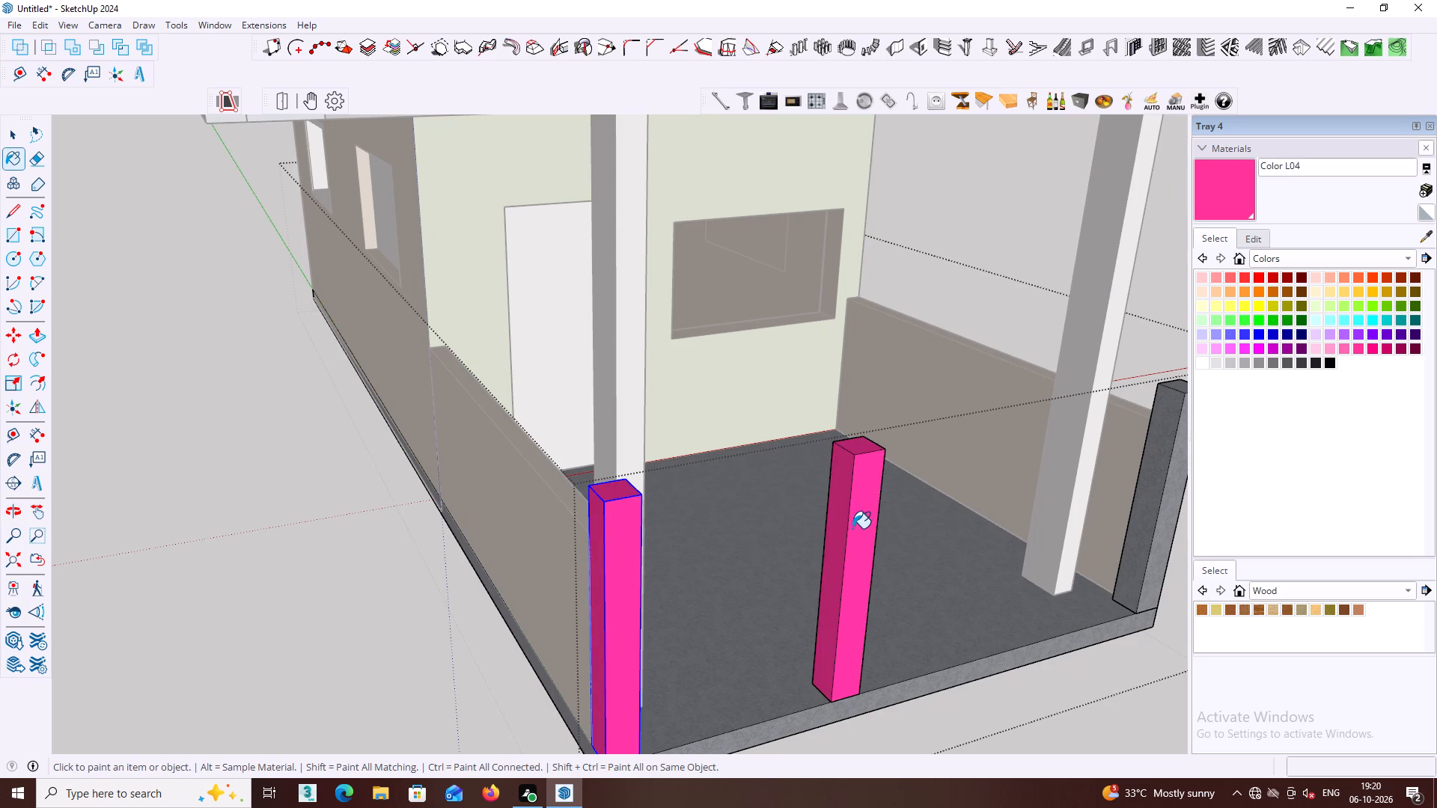
pyautogui.moveTo(852, 526); pyautogui.dragTo(626, 480, button='middle')
pyautogui.click(980, 447)
pyautogui.moveTo(983, 443); pyautogui.dragTo(927, 441, button='middle')
pyautogui.moveTo(946, 445); pyautogui.dragTo(917, 444, button='middle')
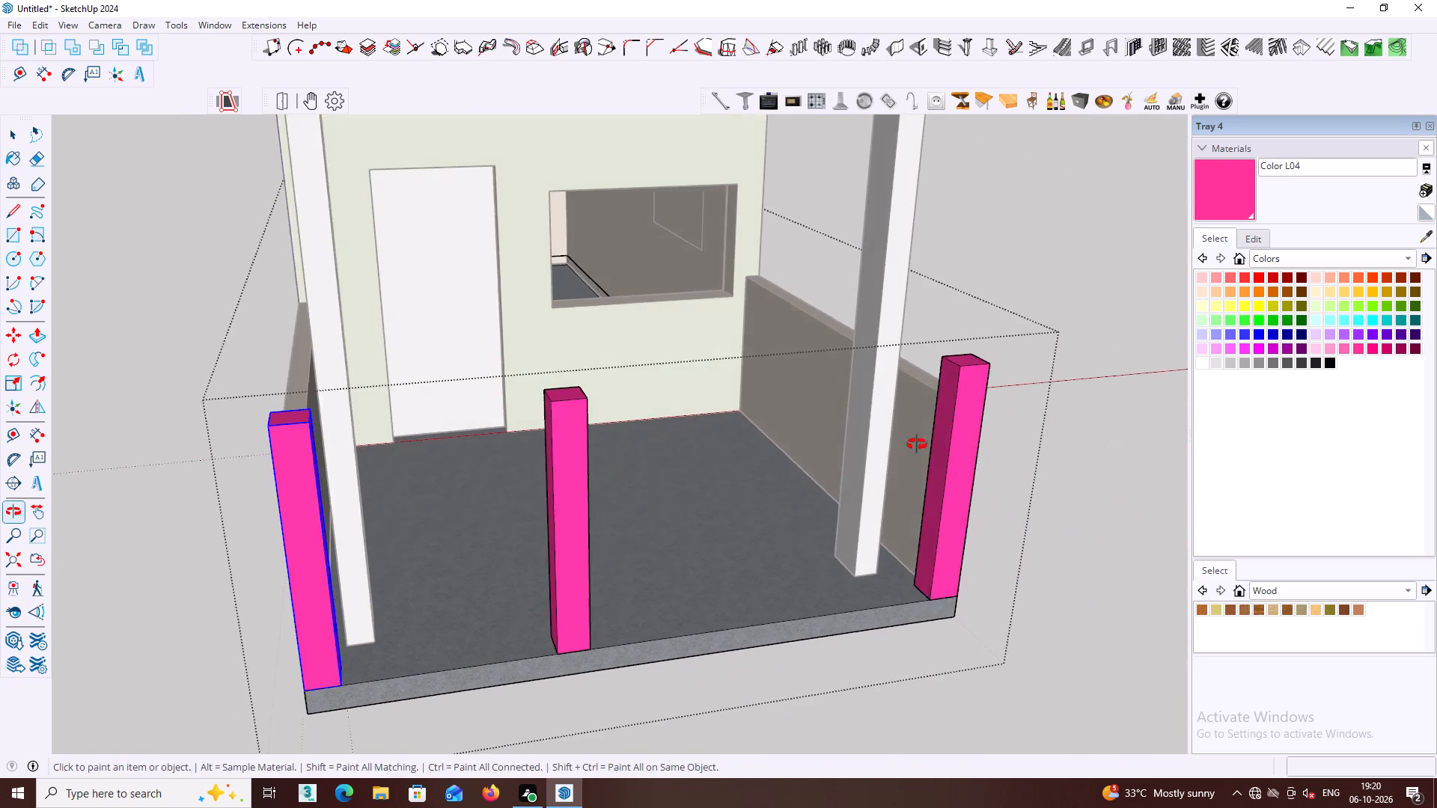
pyautogui.moveTo(917, 444); pyautogui.dragTo(862, 447, button='middle')
pyautogui.press('space')
pyautogui.click(1064, 454)
# Examine the porch posts and the whole house from the front, both sides and above.
pyautogui.scroll(-6, 1052, 447)
pyautogui.moveTo(912, 458); pyautogui.dragTo(910, 469, button='middle')
pyautogui.moveTo(889, 460); pyautogui.dragTo(954, 424, button='middle')
pyautogui.moveTo(831, 443); pyautogui.dragTo(832, 480, button='middle')
pyautogui.scroll(-2, 831, 444)
pyautogui.moveTo(826, 471); pyautogui.dragTo(838, 339, button='middle')
pyautogui.scroll(1, 838, 401)
pyautogui.keyDown('shift'); pyautogui.moveTo(766, 426); pyautogui.dragTo(757, 430, button='middle'); pyautogui.keyUp('shift')
pyautogui.moveTo(720, 447); pyautogui.dragTo(966, 429, button='middle')
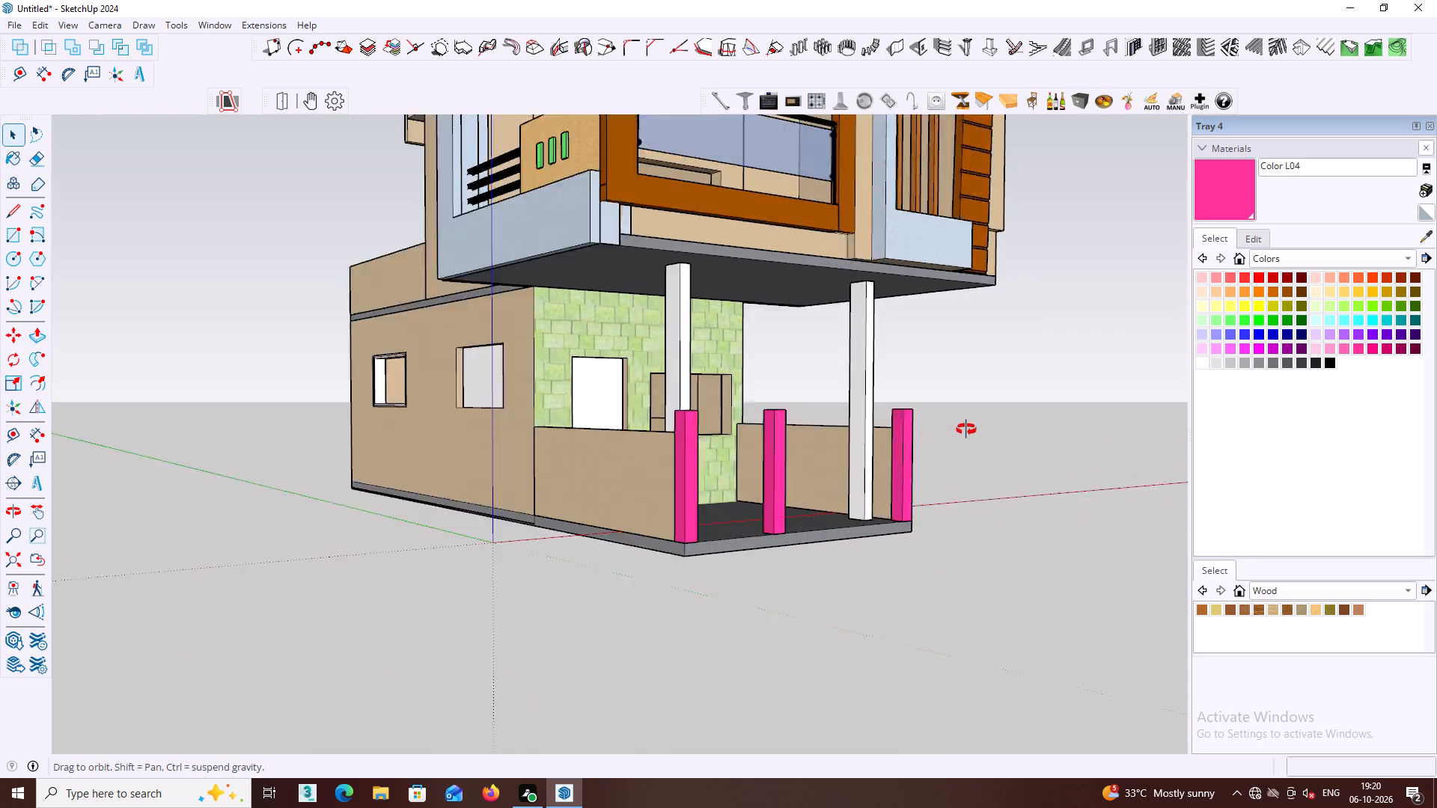
pyautogui.moveTo(966, 429); pyautogui.dragTo(592, 462, button='middle')
pyautogui.scroll(-7, 625, 456)
pyautogui.moveTo(703, 527); pyautogui.dragTo(1140, 634, button='middle')
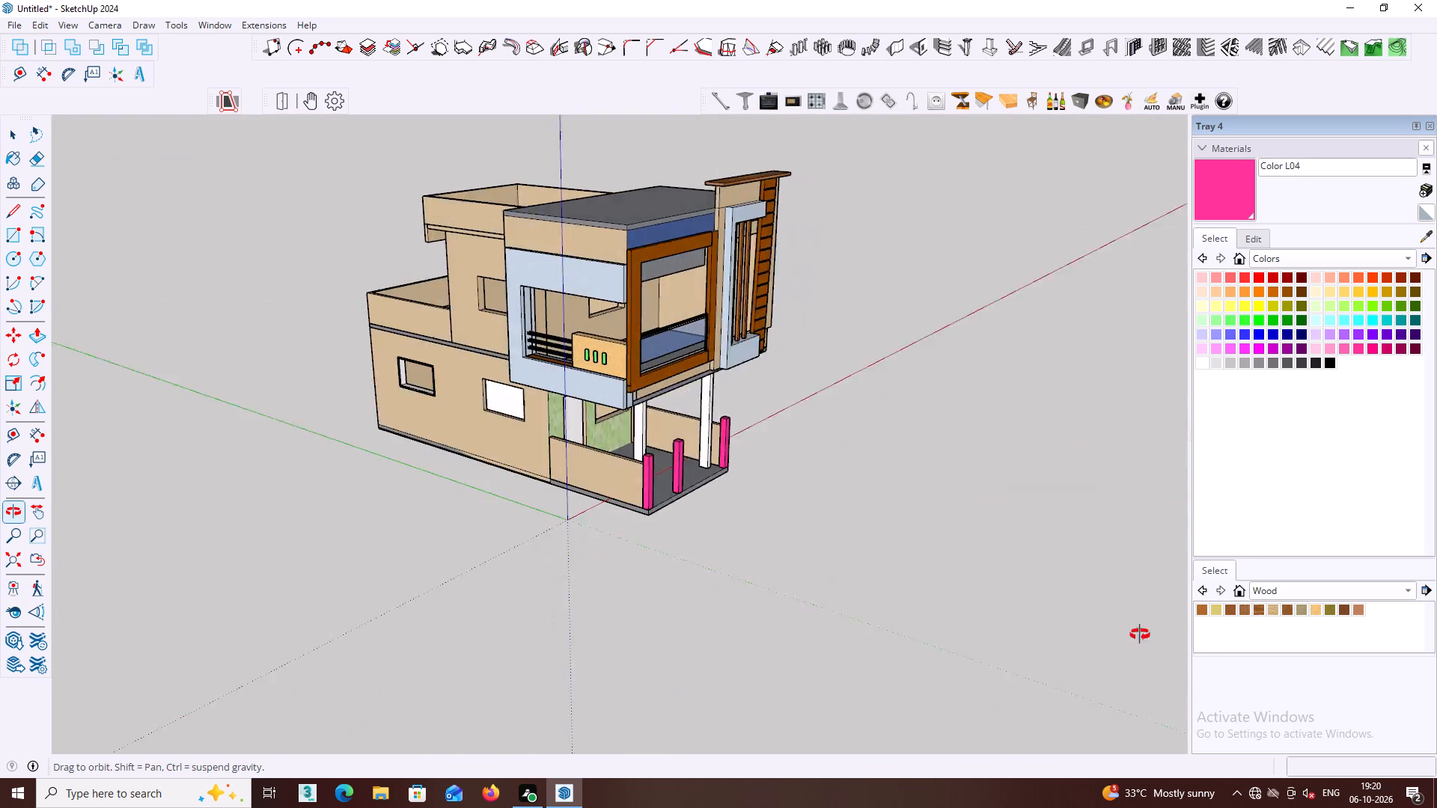
pyautogui.moveTo(1140, 634); pyautogui.dragTo(138, 502, button='middle')
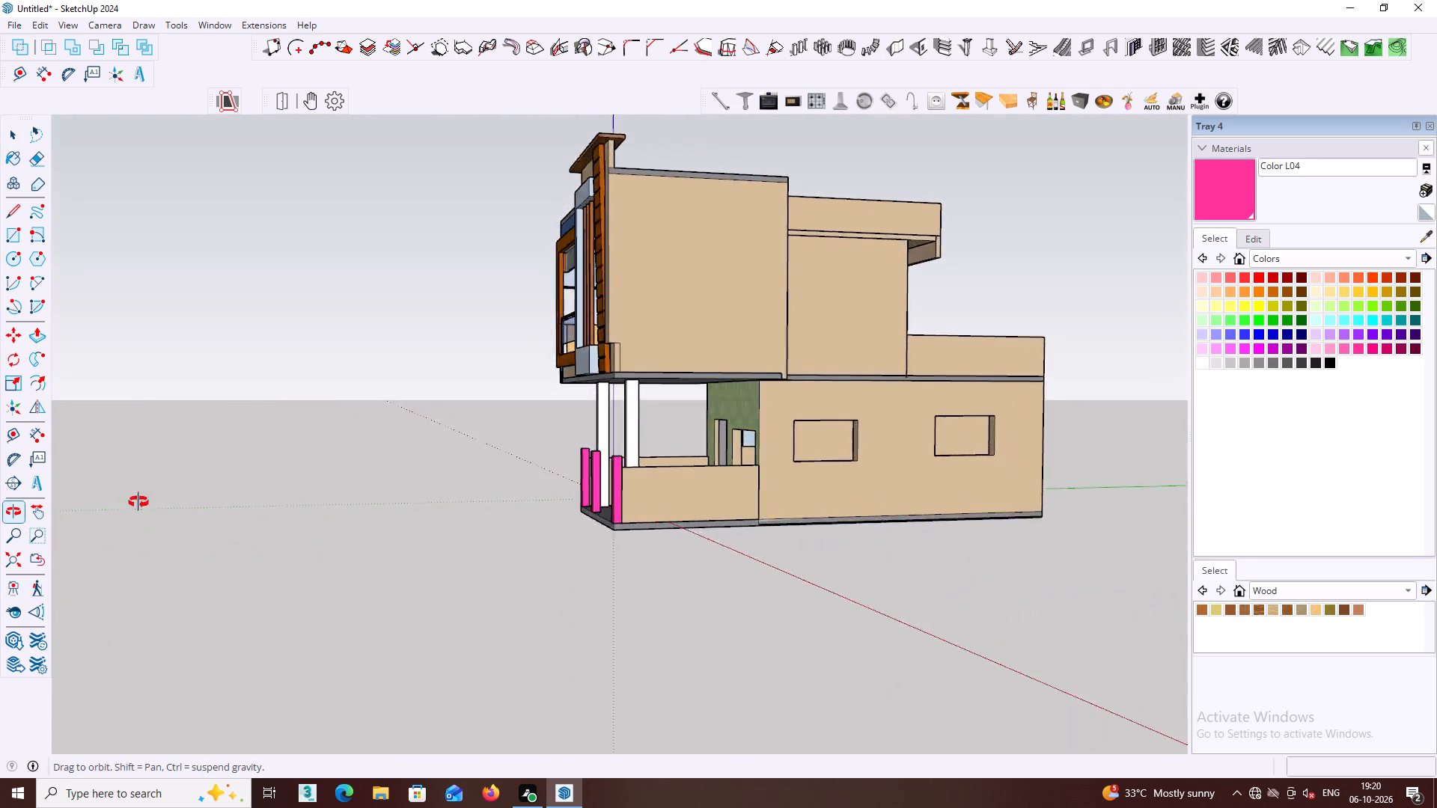
pyautogui.moveTo(138, 502); pyautogui.dragTo(784, 564, button='middle')
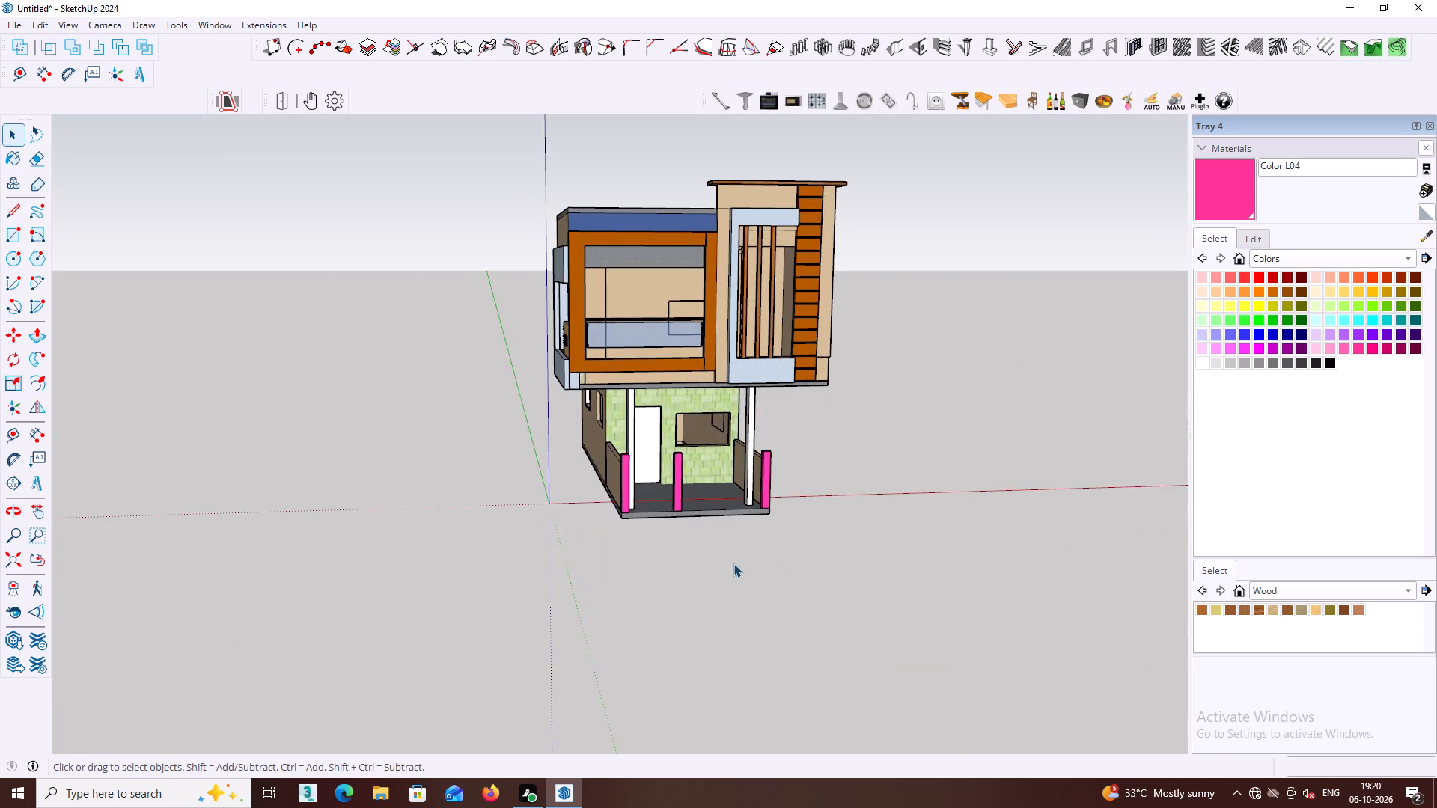
pyautogui.scroll(-1, 737, 566)
pyautogui.keyDown('shift'); pyautogui.moveTo(751, 563); pyautogui.dragTo(733, 650, button='middle'); pyautogui.keyUp('shift')
pyautogui.moveTo(711, 642); pyautogui.dragTo(1040, 607, button='middle')
pyautogui.keyDown('shift'); pyautogui.moveTo(782, 568); pyautogui.dragTo(829, 628, button='middle'); pyautogui.keyUp('shift')
pyautogui.keyDown('shift'); pyautogui.scroll(-1, 782, 568); pyautogui.keyUp('shift')
pyautogui.moveTo(695, 578); pyautogui.dragTo(925, 545, button='middle')
# Paint the rear upper-storey walls, the terrace parapet and the ground-floor walls white from the Colors materials.
pyautogui.scroll(2, 552, 524)
pyautogui.moveTo(533, 522); pyautogui.dragTo(638, 579, button='middle')
pyautogui.scroll(3, 538, 539)
pyautogui.moveTo(441, 554); pyautogui.dragTo(469, 554, button='middle')
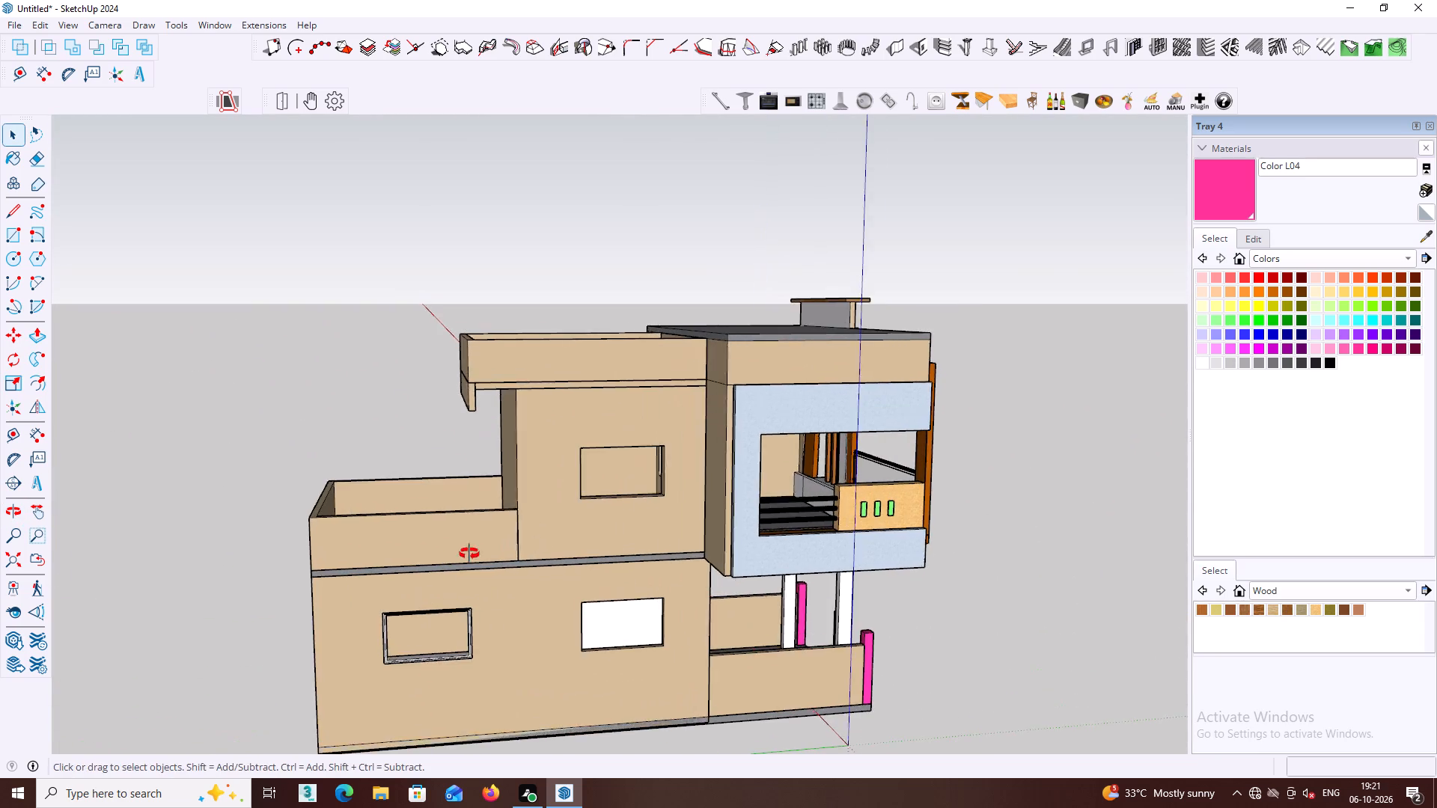
pyautogui.moveTo(469, 554); pyautogui.dragTo(674, 553, button='middle')
pyautogui.scroll(1, 619, 551)
pyautogui.scroll(-1, 650, 551)
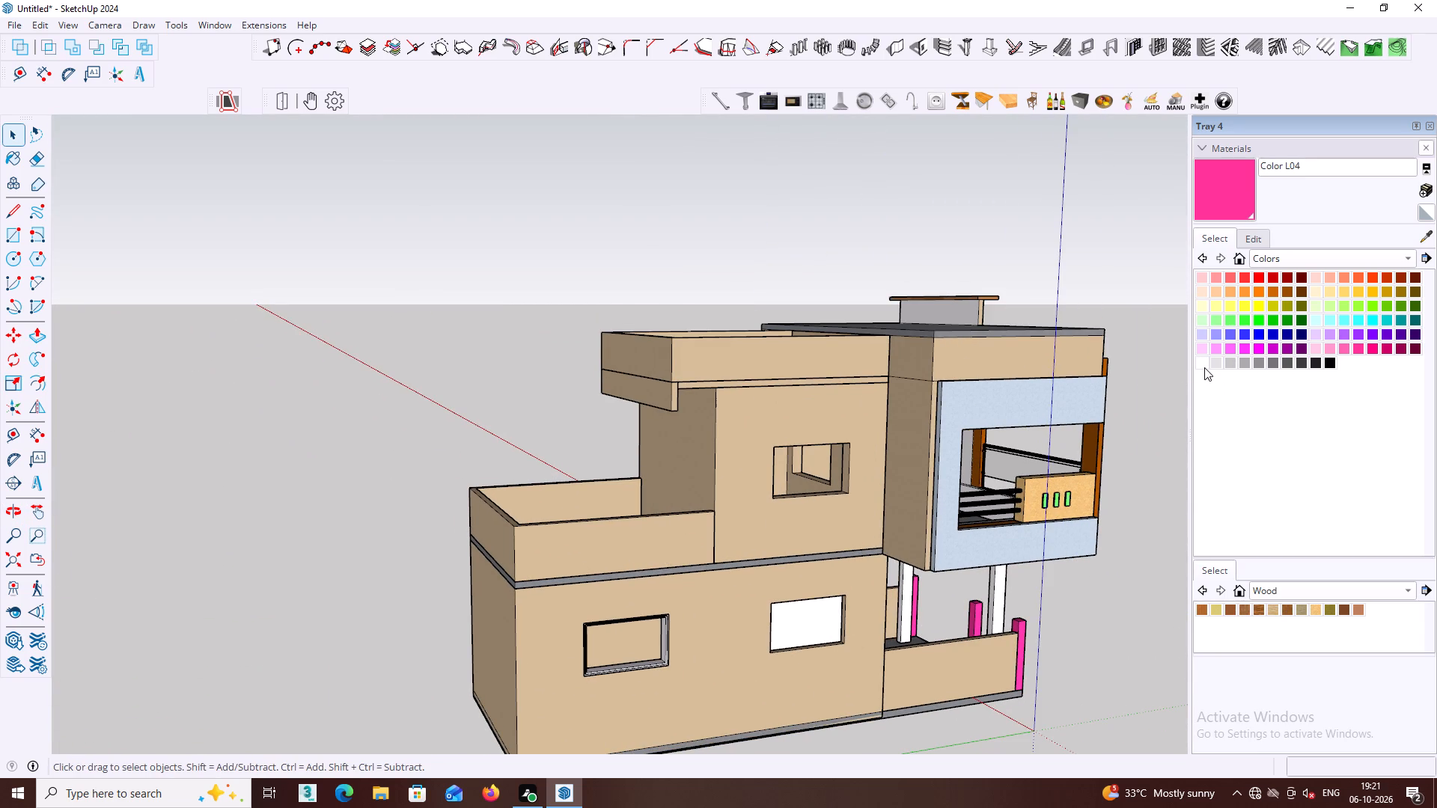
pyautogui.click(1203, 363)
pyautogui.click(745, 539)
pyautogui.moveTo(736, 541); pyautogui.dragTo(867, 539, button='middle')
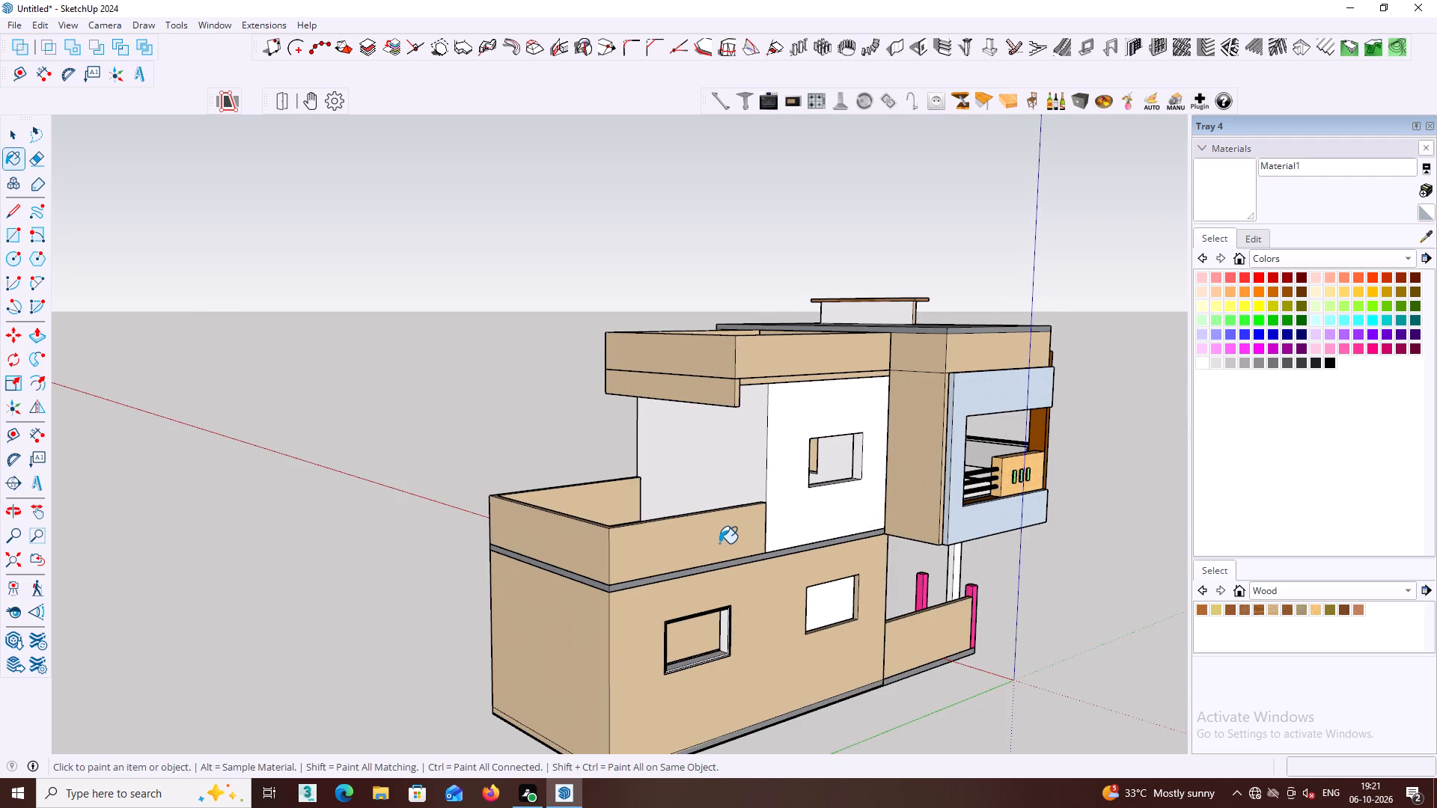
pyautogui.click(718, 542)
pyautogui.moveTo(721, 545); pyautogui.dragTo(909, 542, button='middle')
pyautogui.moveTo(745, 601); pyautogui.dragTo(682, 593, button='middle')
pyautogui.click(695, 610)
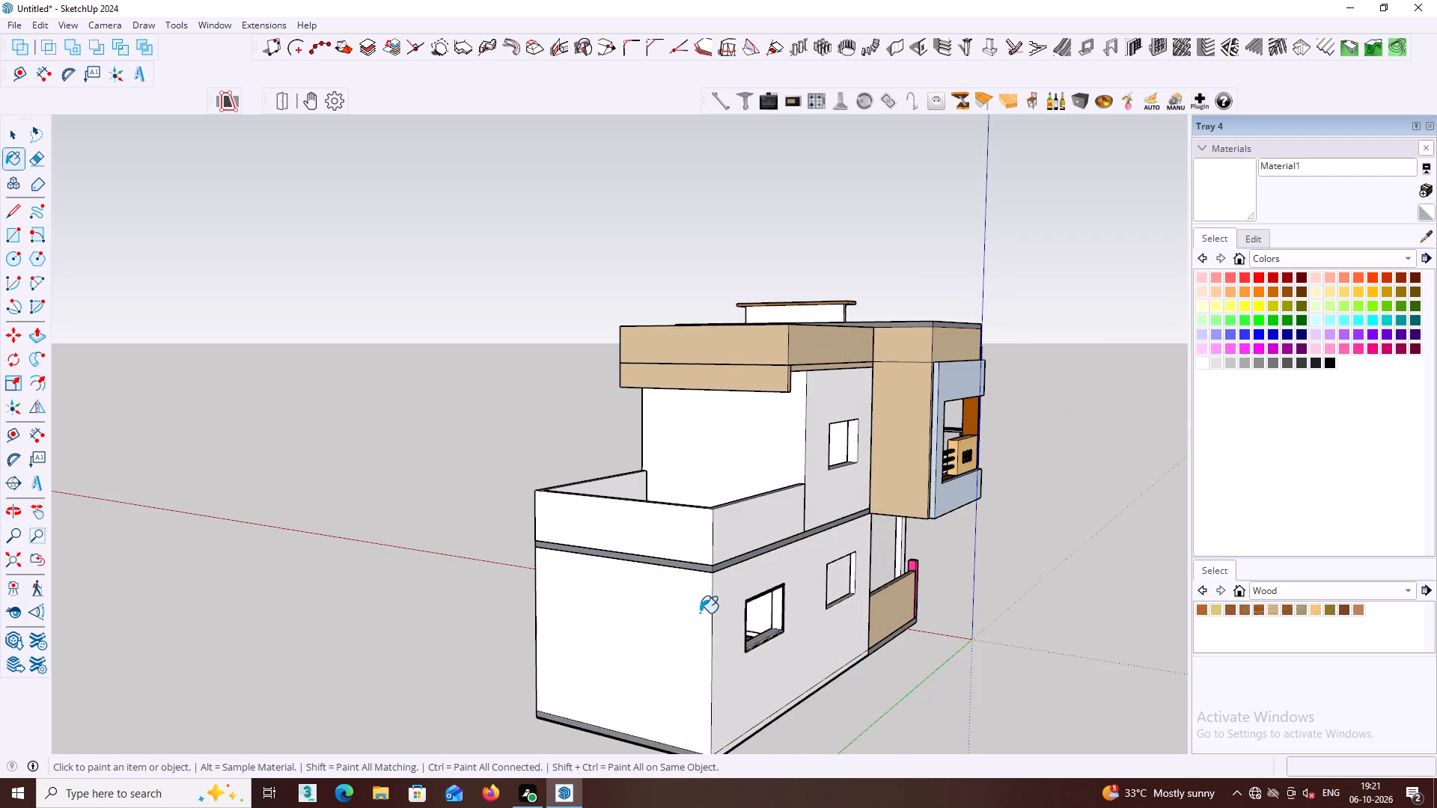
# Examine the repainted side walls and front balcony volume from the side, front and above.
pyautogui.moveTo(777, 610); pyautogui.dragTo(576, 586, button='middle')
pyautogui.scroll(-2, 701, 584)
pyautogui.moveTo(744, 601); pyautogui.dragTo(466, 596, button='middle')
pyautogui.middleClick(589, 560)
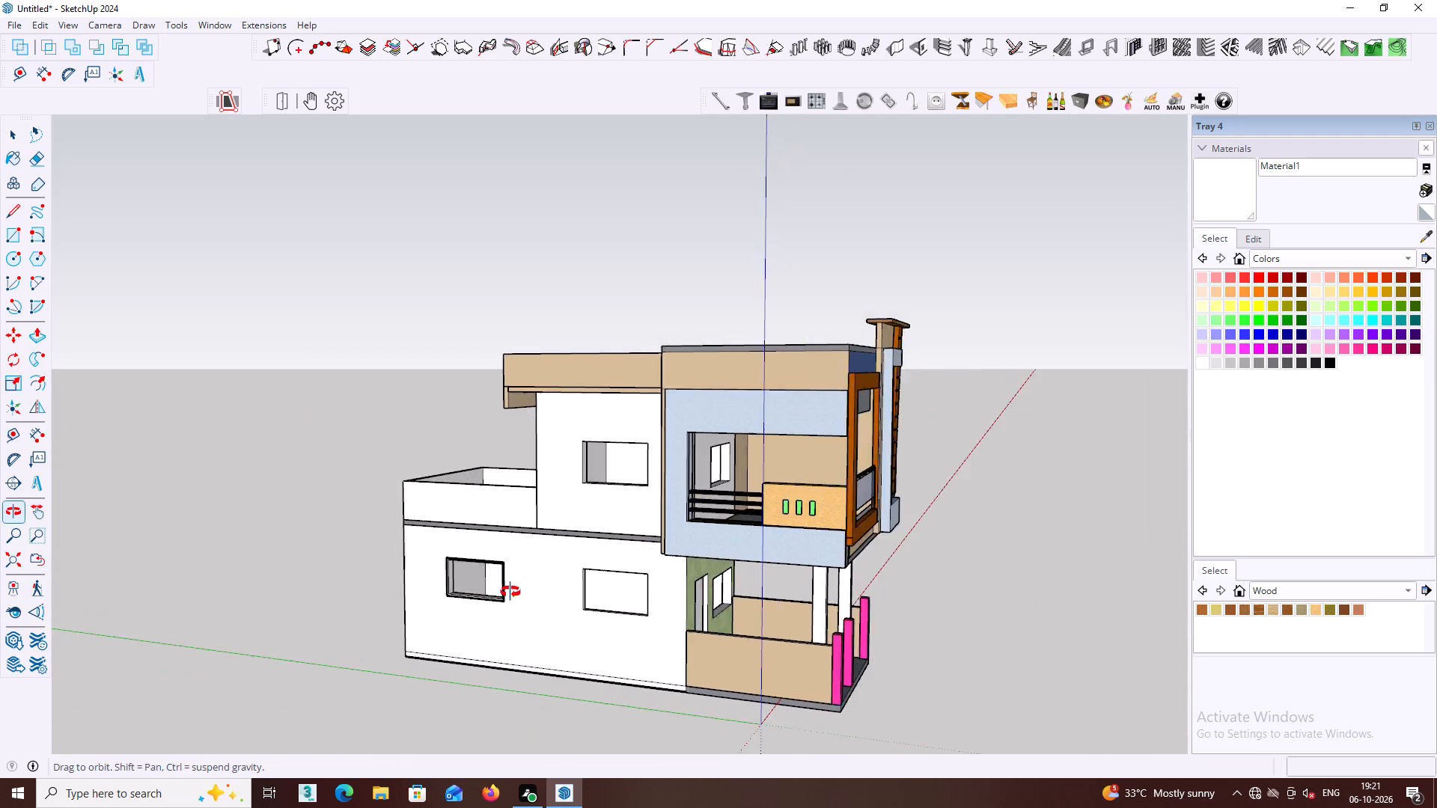
pyautogui.moveTo(730, 677); pyautogui.dragTo(659, 661, button='middle')
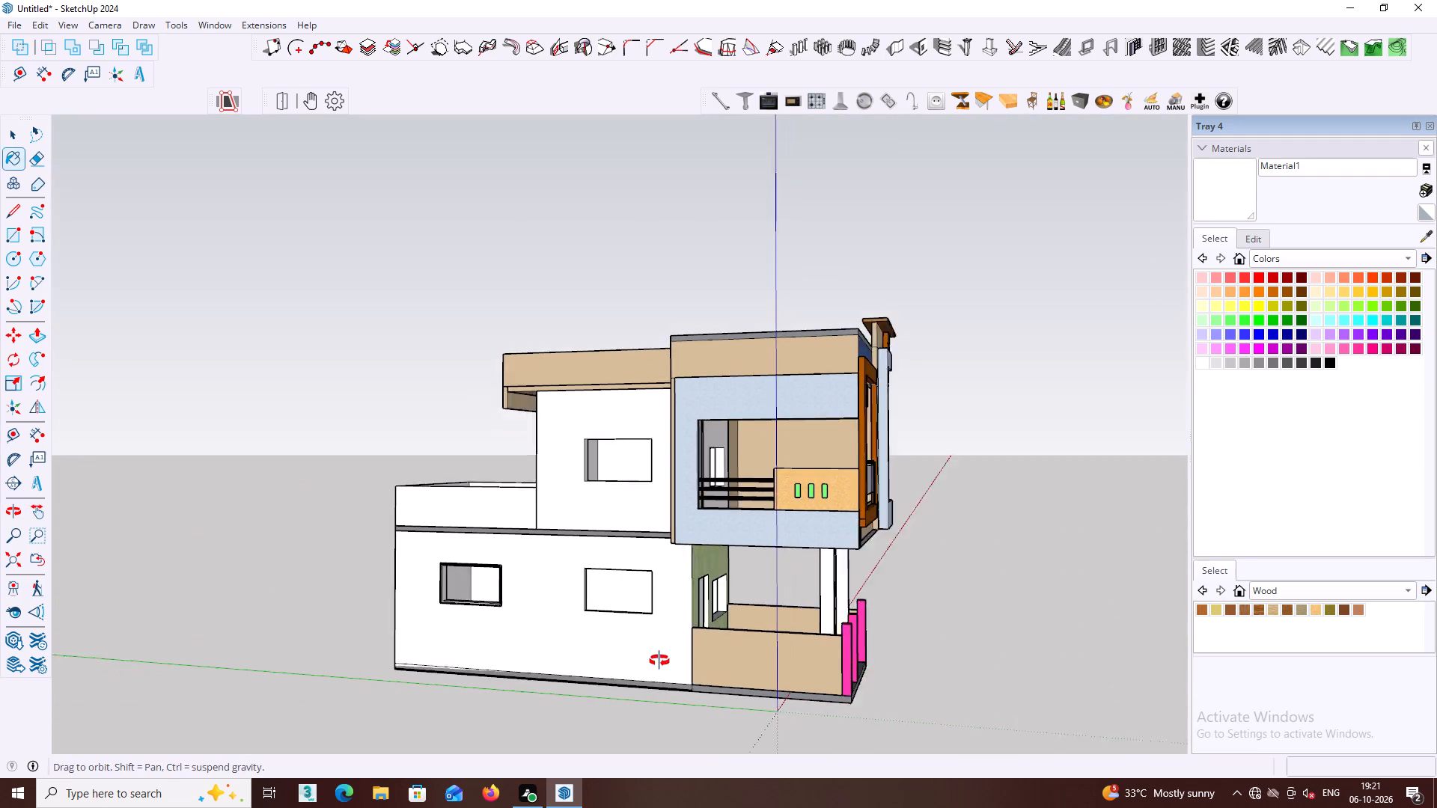
pyautogui.moveTo(659, 661); pyautogui.dragTo(354, 673, button='middle')
pyautogui.moveTo(585, 647); pyautogui.dragTo(599, 611, button='middle')
pyautogui.keyDown('shift'); pyautogui.moveTo(620, 595); pyautogui.dragTo(575, 463, button='middle'); pyautogui.keyUp('shift')
pyautogui.moveTo(674, 498); pyautogui.dragTo(1263, 666, button='middle')
pyautogui.moveTo(758, 444); pyautogui.dragTo(799, 667, button='middle')
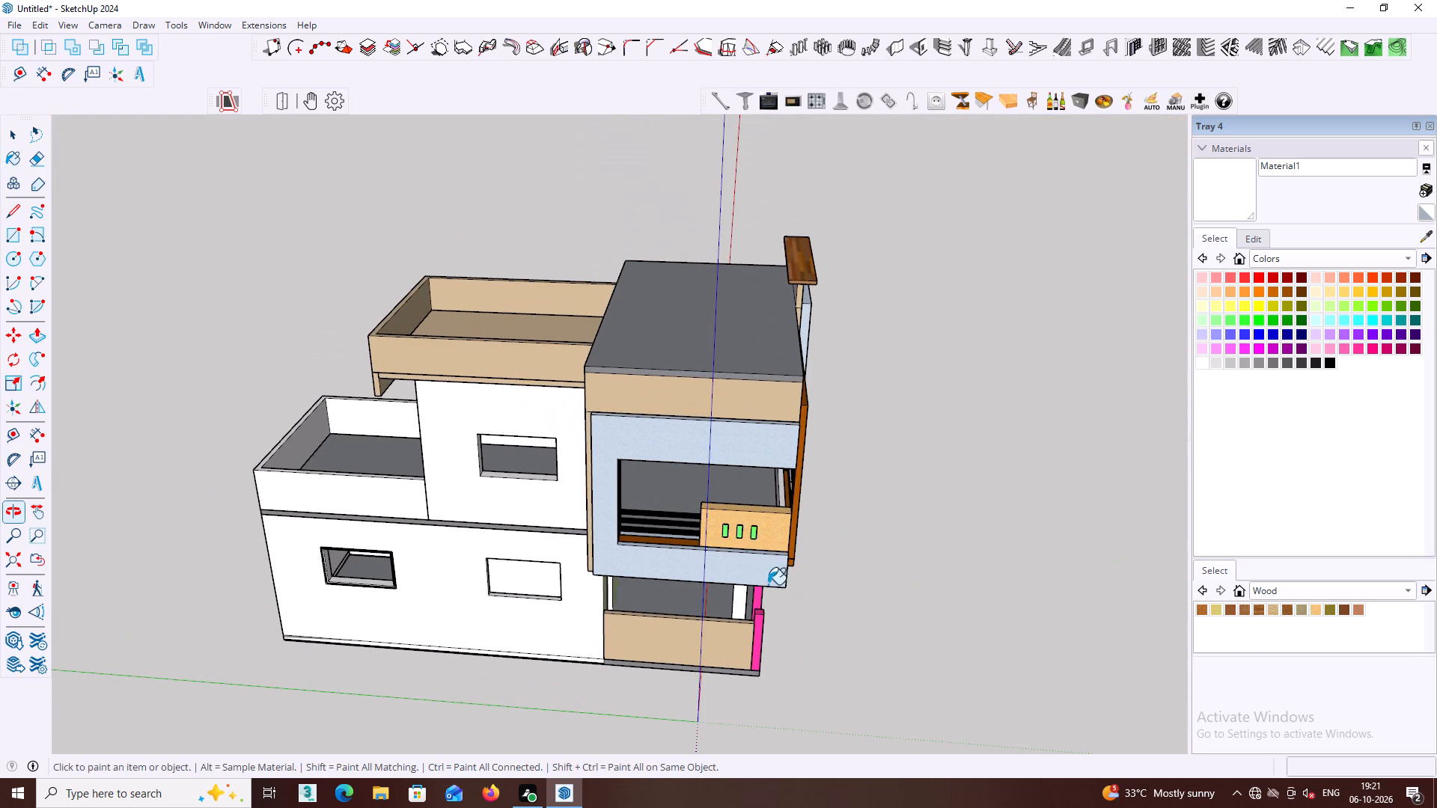
# Paint the balcony volume's band below the roof slab, its rear-facing side wall and the narrow strip beside the light-blue frame white.
pyautogui.click(655, 405)
pyautogui.moveTo(655, 405); pyautogui.dragTo(870, 394, button='middle')
pyautogui.scroll(2, 677, 441)
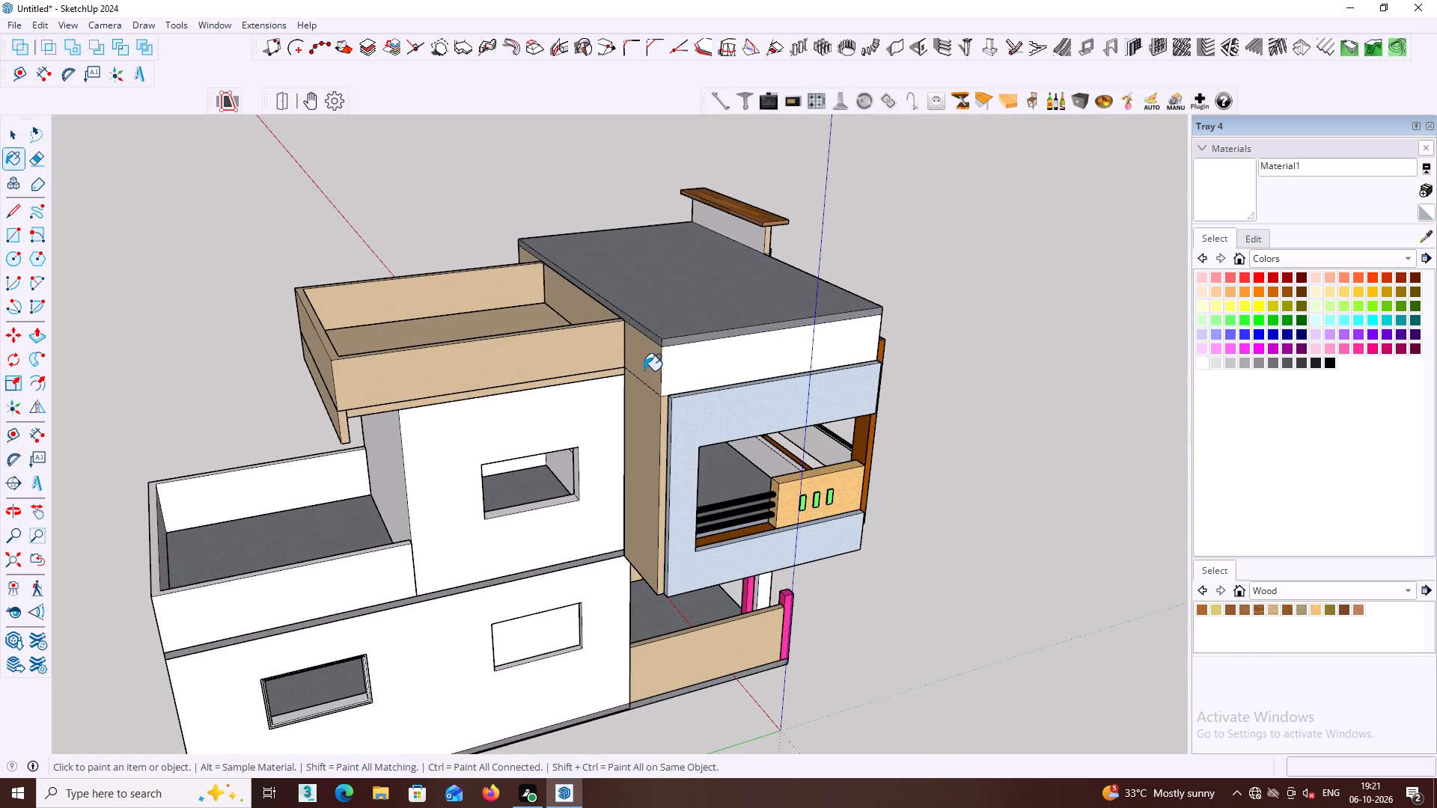
pyautogui.click(644, 367)
pyautogui.click(644, 429)
pyautogui.scroll(4, 662, 434)
pyautogui.click(666, 435)
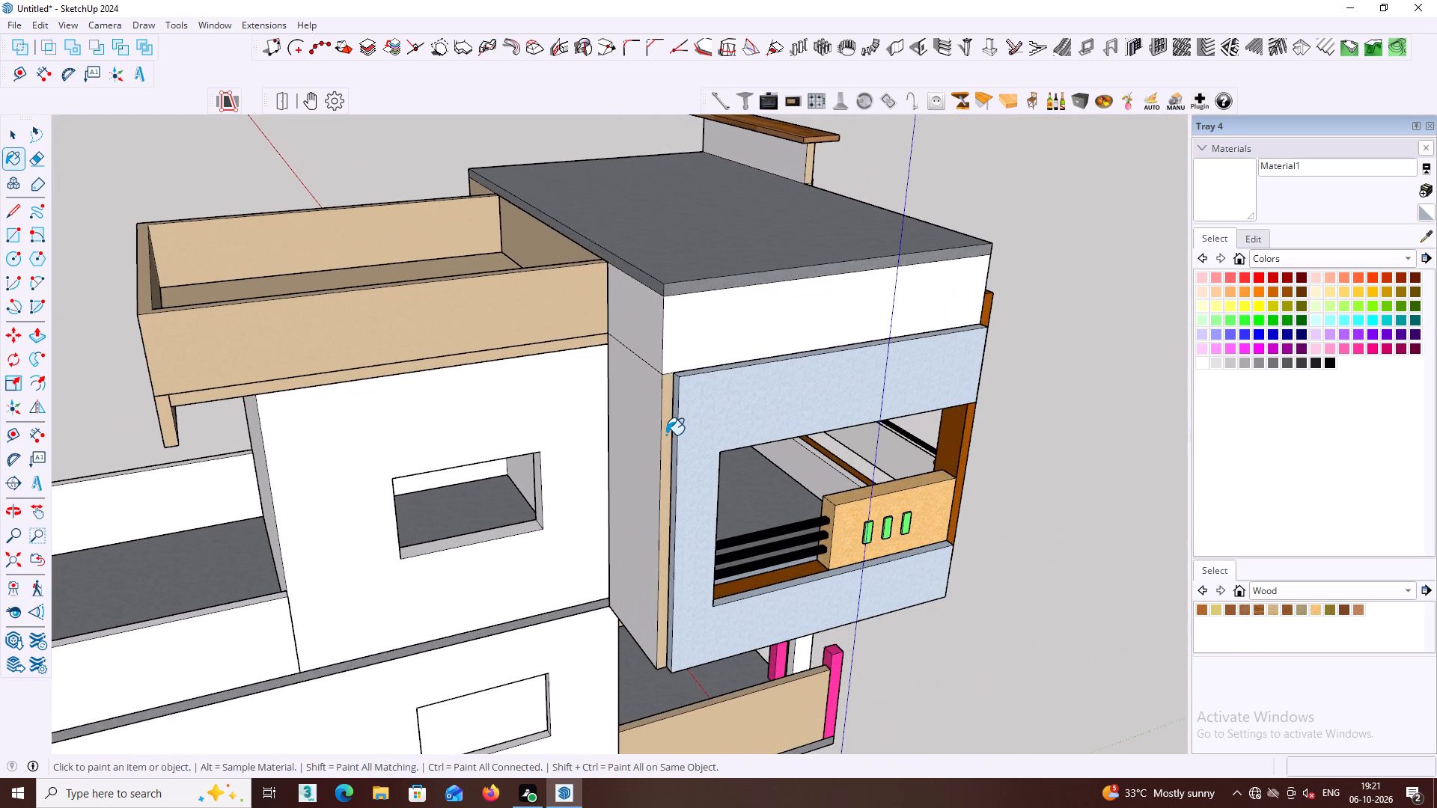
# Examine the balcony volume's side and the rear roof parapet from below and above.
pyautogui.moveTo(664, 438); pyautogui.dragTo(689, 241, button='middle')
pyautogui.moveTo(689, 408); pyautogui.dragTo(724, 550, button='middle')
pyautogui.scroll(-1, 689, 408)
pyautogui.moveTo(718, 512); pyautogui.dragTo(727, 525, button='middle')
pyautogui.scroll(-5, 718, 512)
pyautogui.middleClick(762, 492)
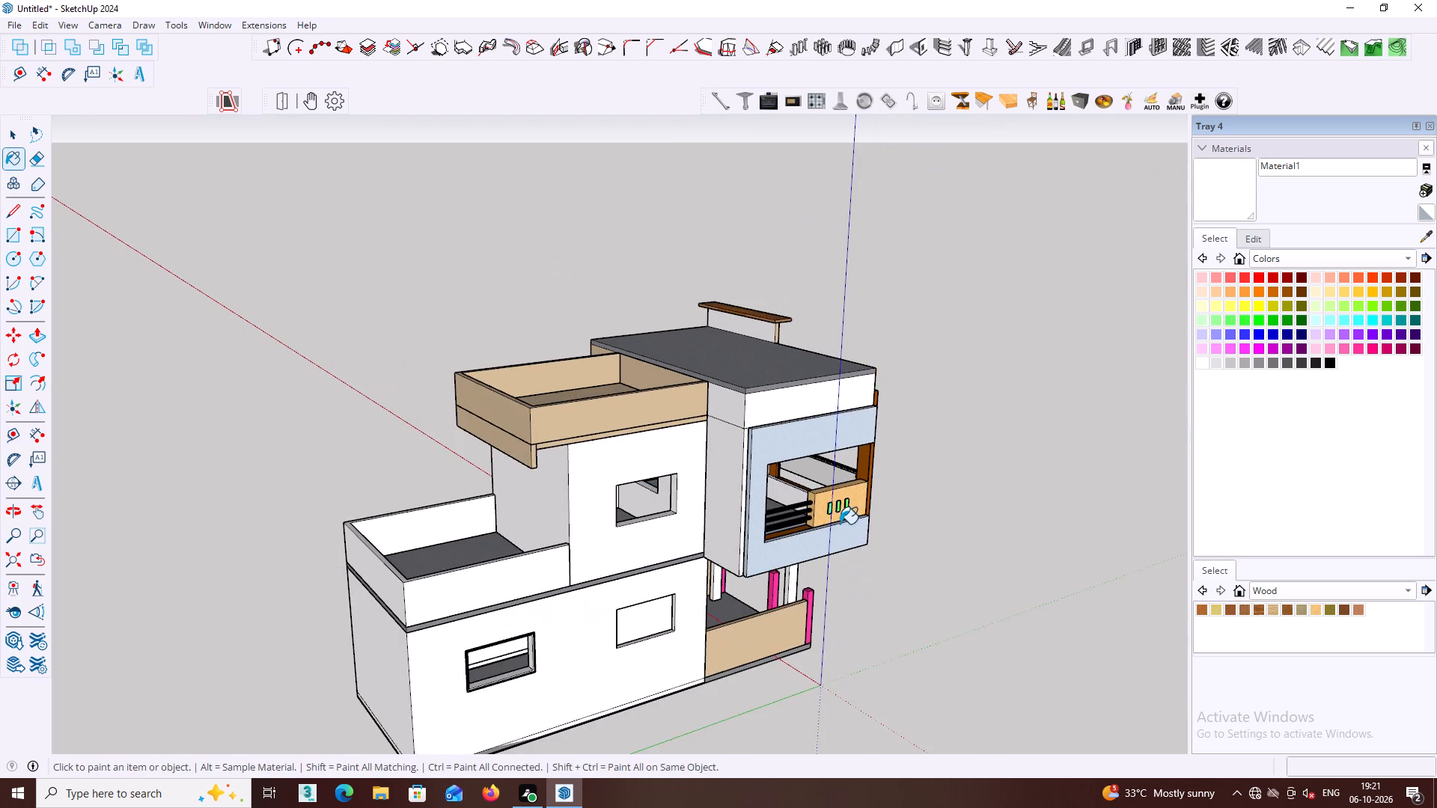
pyautogui.scroll(-2, 840, 524)
pyautogui.moveTo(837, 515); pyautogui.dragTo(594, 505, button='middle')
pyautogui.scroll(3, 532, 404)
pyautogui.moveTo(565, 441); pyautogui.dragTo(843, 497, button='middle')
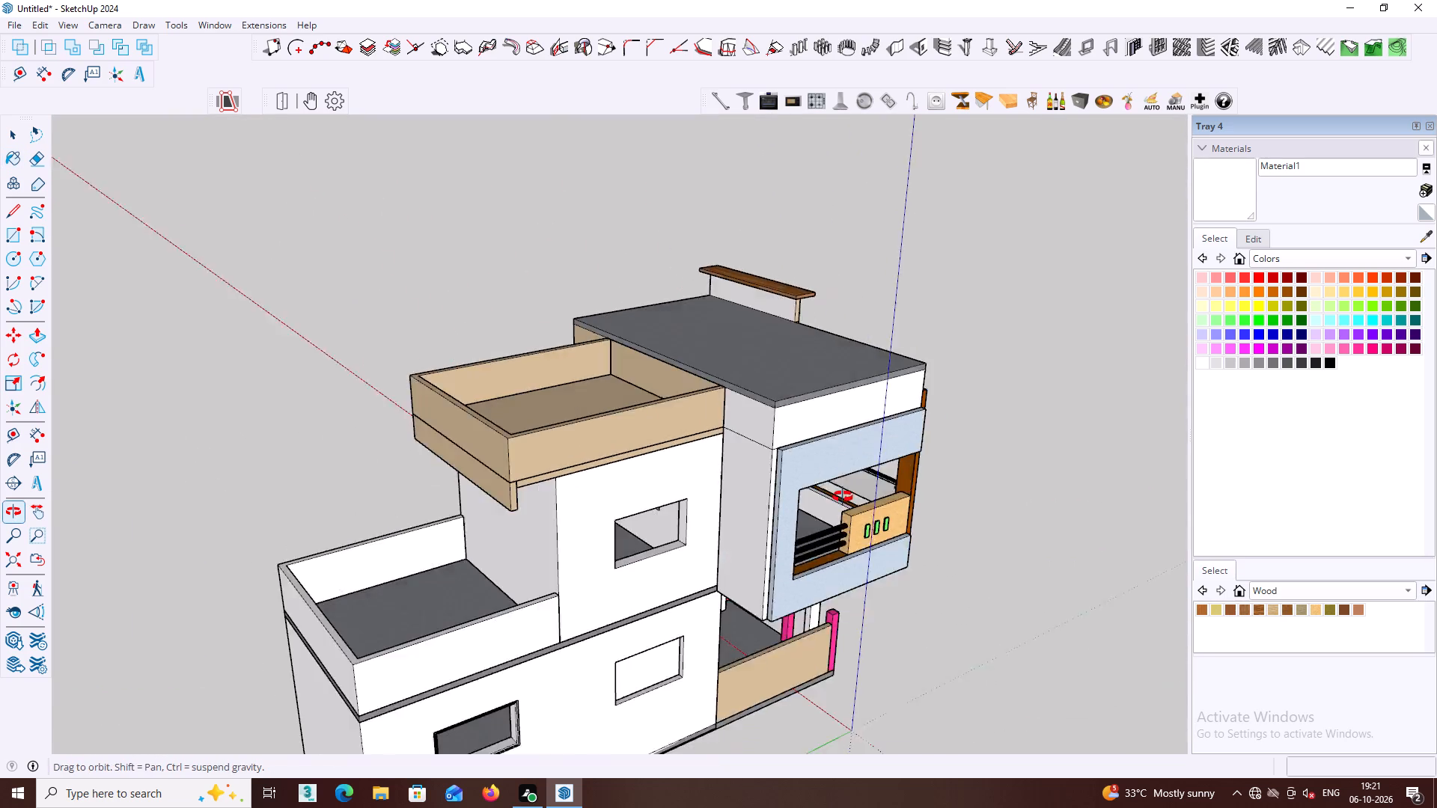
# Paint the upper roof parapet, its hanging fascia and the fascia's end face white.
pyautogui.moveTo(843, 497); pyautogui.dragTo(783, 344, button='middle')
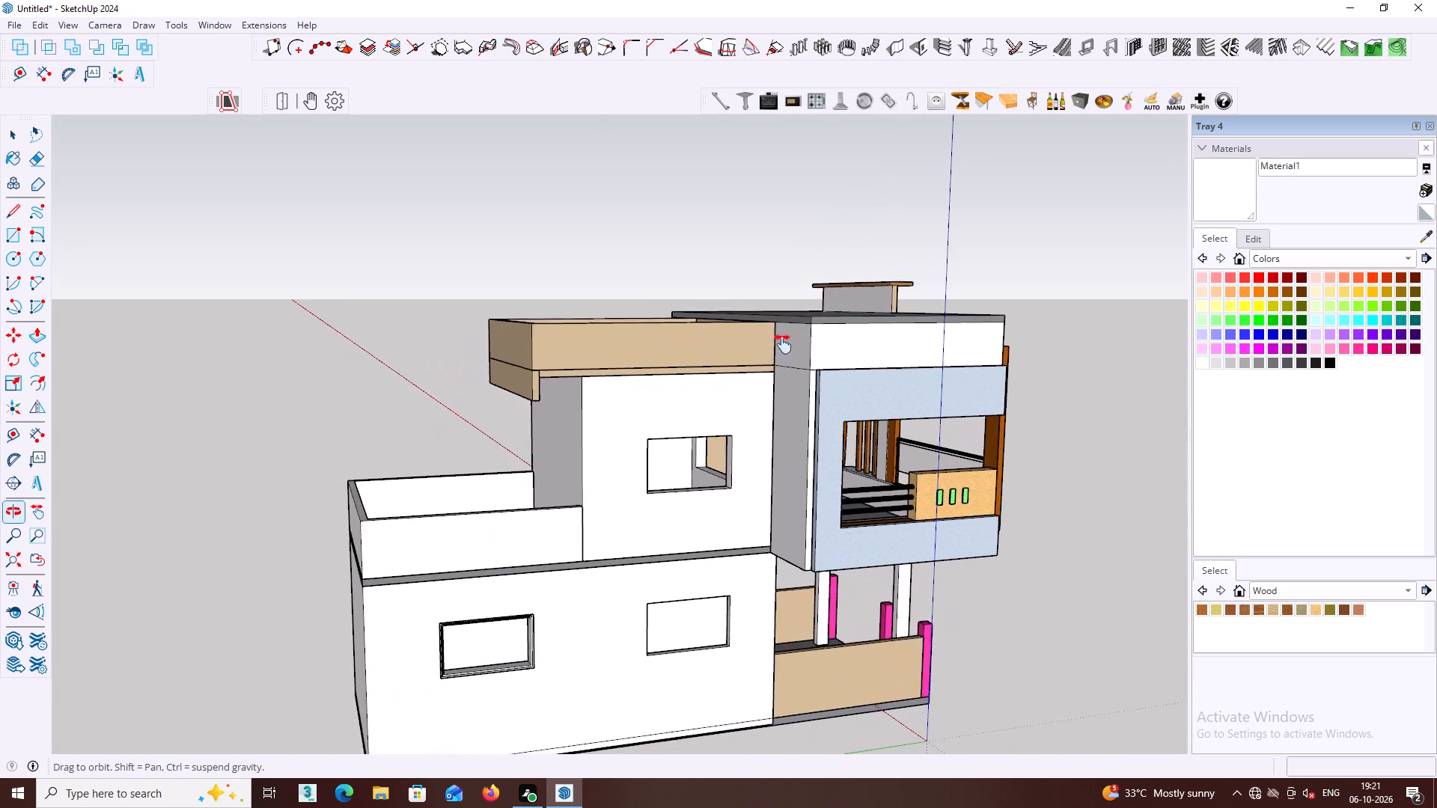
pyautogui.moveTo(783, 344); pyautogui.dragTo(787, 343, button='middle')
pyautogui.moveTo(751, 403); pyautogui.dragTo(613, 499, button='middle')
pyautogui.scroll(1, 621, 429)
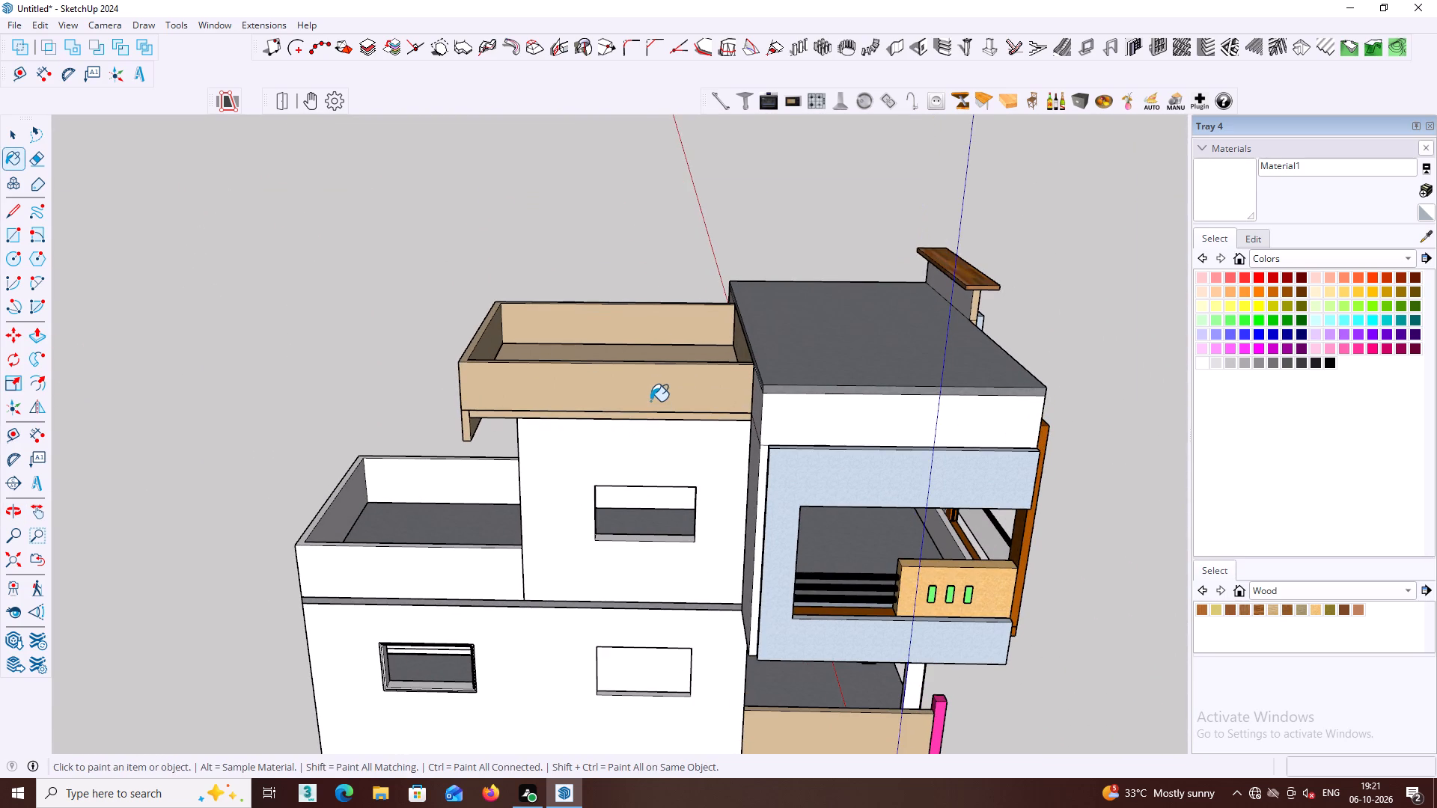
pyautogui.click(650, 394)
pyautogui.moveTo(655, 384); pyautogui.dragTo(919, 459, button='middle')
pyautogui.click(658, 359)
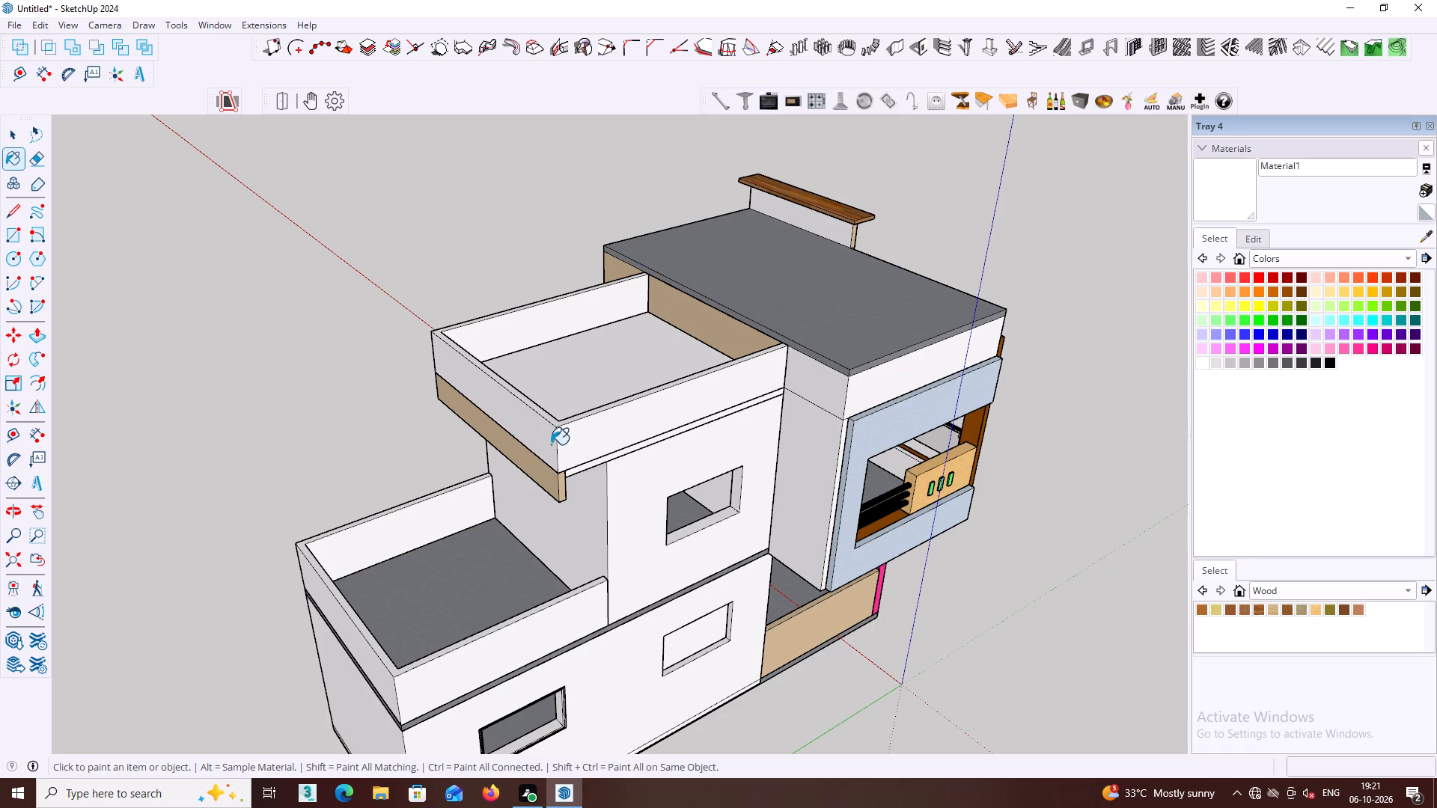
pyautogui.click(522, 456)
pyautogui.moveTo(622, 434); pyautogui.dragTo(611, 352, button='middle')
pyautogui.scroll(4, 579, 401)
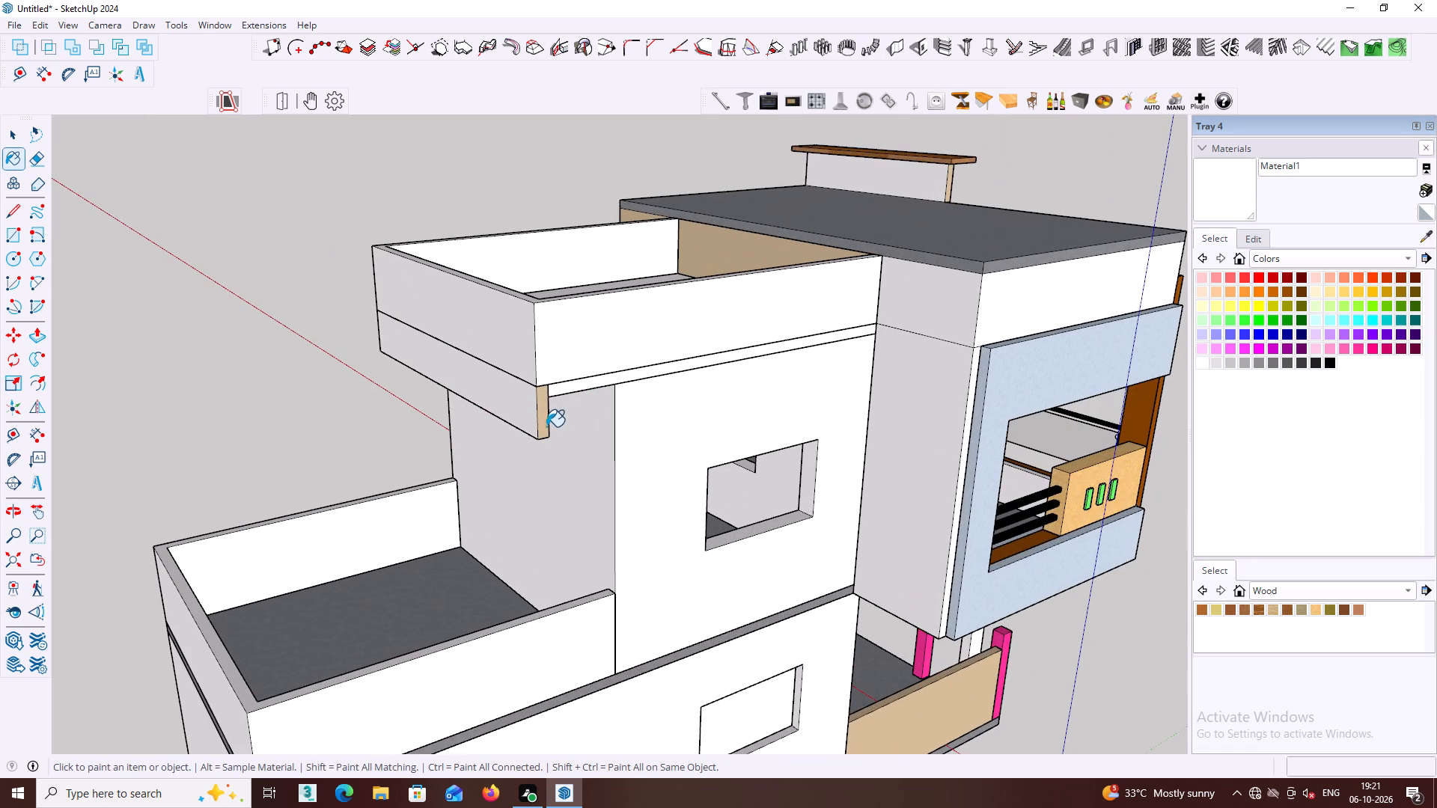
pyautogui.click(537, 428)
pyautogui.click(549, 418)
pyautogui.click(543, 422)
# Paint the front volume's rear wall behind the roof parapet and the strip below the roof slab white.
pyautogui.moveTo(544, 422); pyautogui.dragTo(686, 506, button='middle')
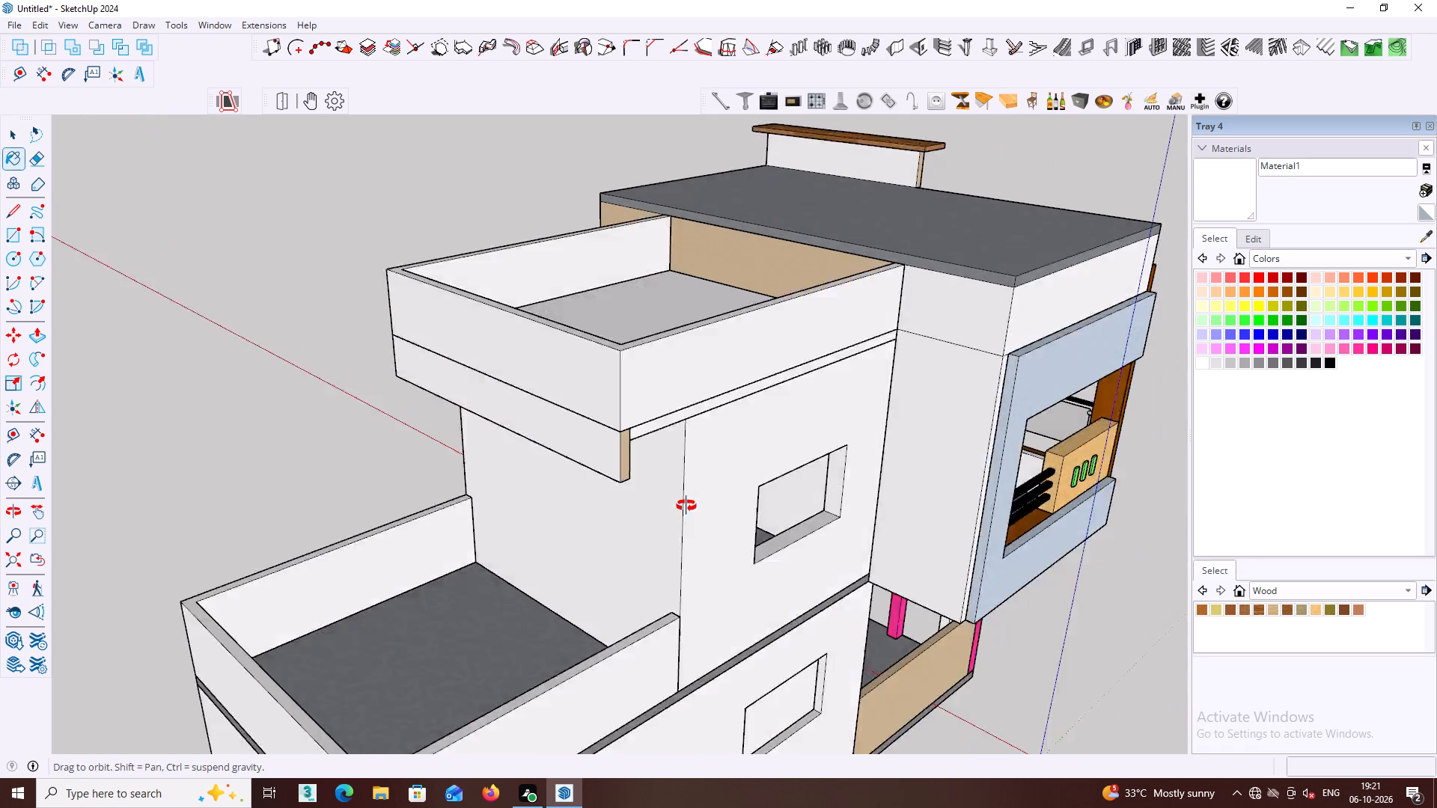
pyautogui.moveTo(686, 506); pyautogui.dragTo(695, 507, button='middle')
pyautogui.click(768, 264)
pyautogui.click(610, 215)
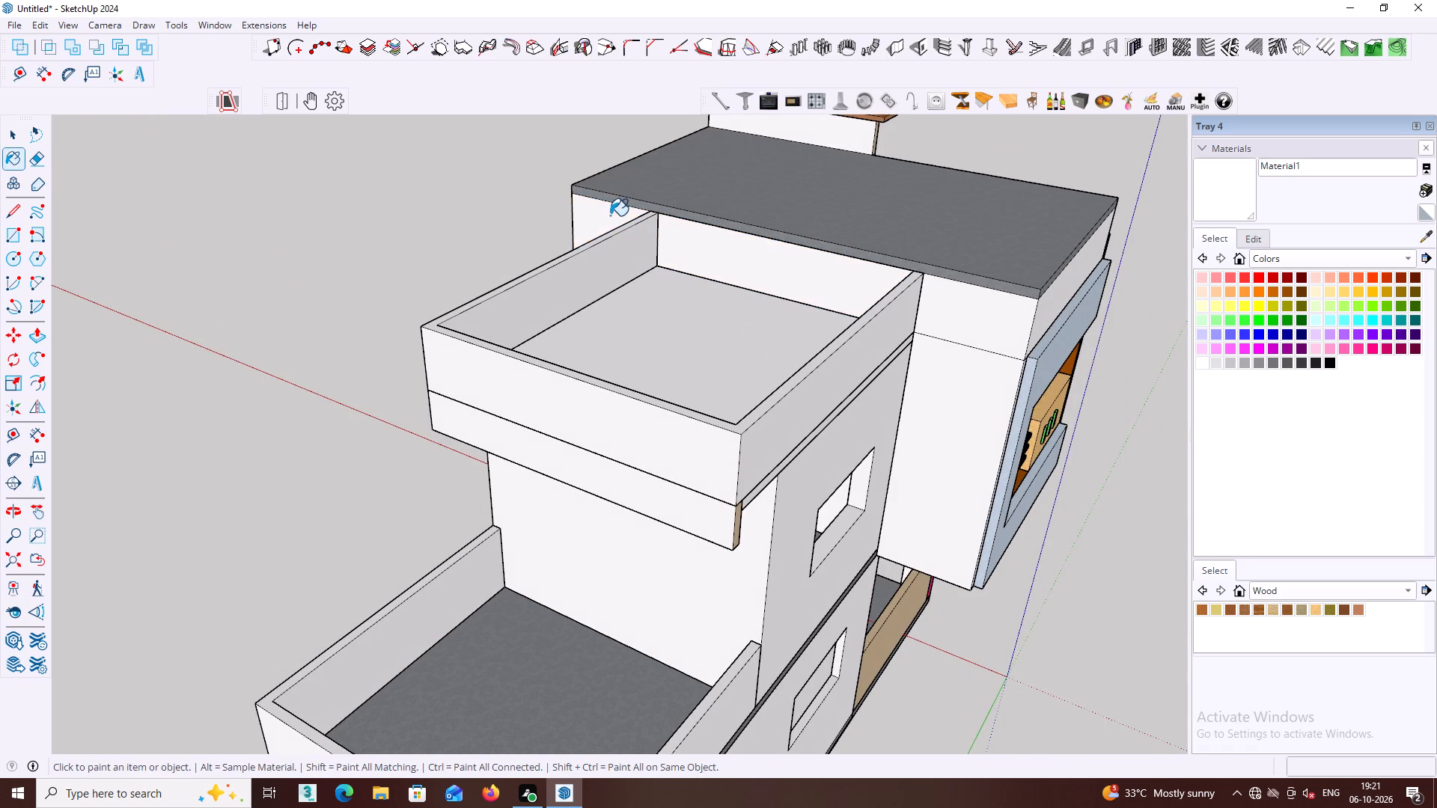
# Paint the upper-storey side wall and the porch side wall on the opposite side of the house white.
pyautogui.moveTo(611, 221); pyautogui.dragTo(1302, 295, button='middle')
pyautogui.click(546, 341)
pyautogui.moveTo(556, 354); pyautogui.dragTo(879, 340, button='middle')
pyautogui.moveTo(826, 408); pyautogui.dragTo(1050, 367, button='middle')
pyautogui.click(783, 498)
# Examine the white-painted house from the opposite side, the front and above.
pyautogui.moveTo(784, 462); pyautogui.dragTo(789, 389, button='middle')
pyautogui.moveTo(762, 462); pyautogui.dragTo(783, 361, button='middle')
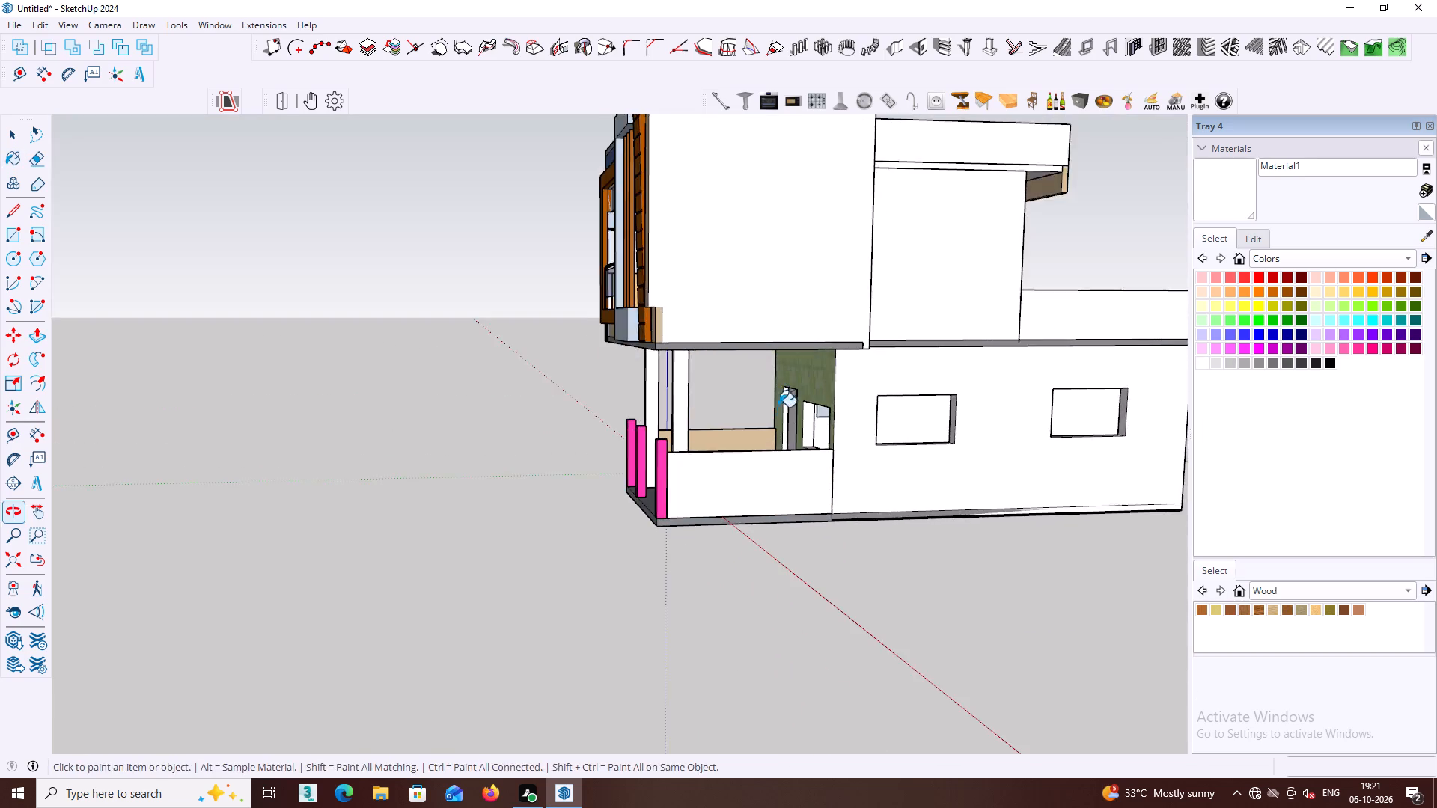
pyautogui.moveTo(775, 422); pyautogui.dragTo(778, 466, button='middle')
pyautogui.scroll(-5, 775, 428)
pyautogui.moveTo(781, 500); pyautogui.dragTo(1037, 509, button='middle')
pyautogui.moveTo(921, 504); pyautogui.dragTo(787, 575, button='middle')
pyautogui.keyDown('shift'); pyautogui.moveTo(722, 570); pyautogui.dragTo(889, 625, button='middle'); pyautogui.keyUp('shift')
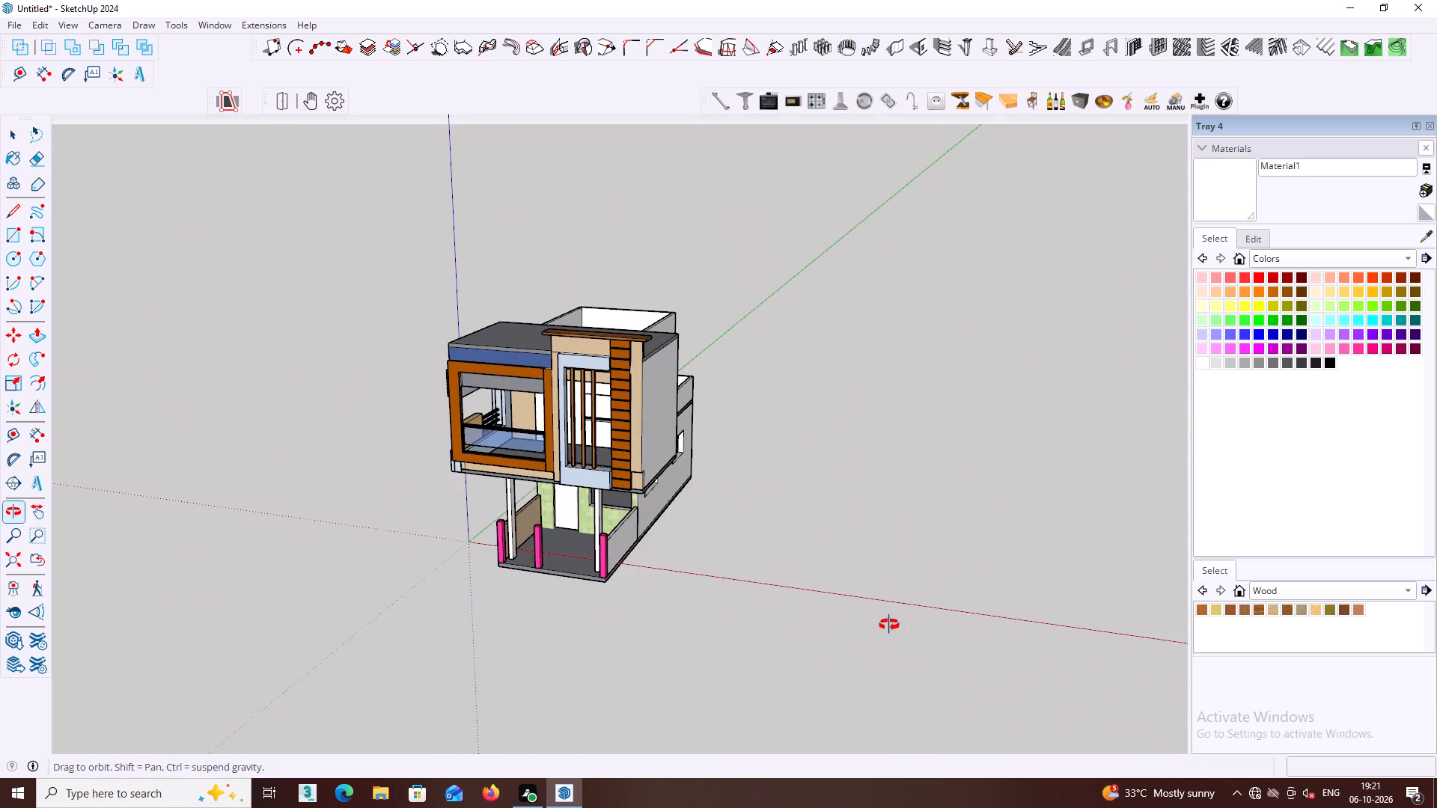
pyautogui.keyDown('shift'); pyautogui.moveTo(889, 625); pyautogui.dragTo(1028, 516, button='middle'); pyautogui.keyUp('shift')
pyautogui.moveTo(670, 581); pyautogui.dragTo(841, 573, button='middle')
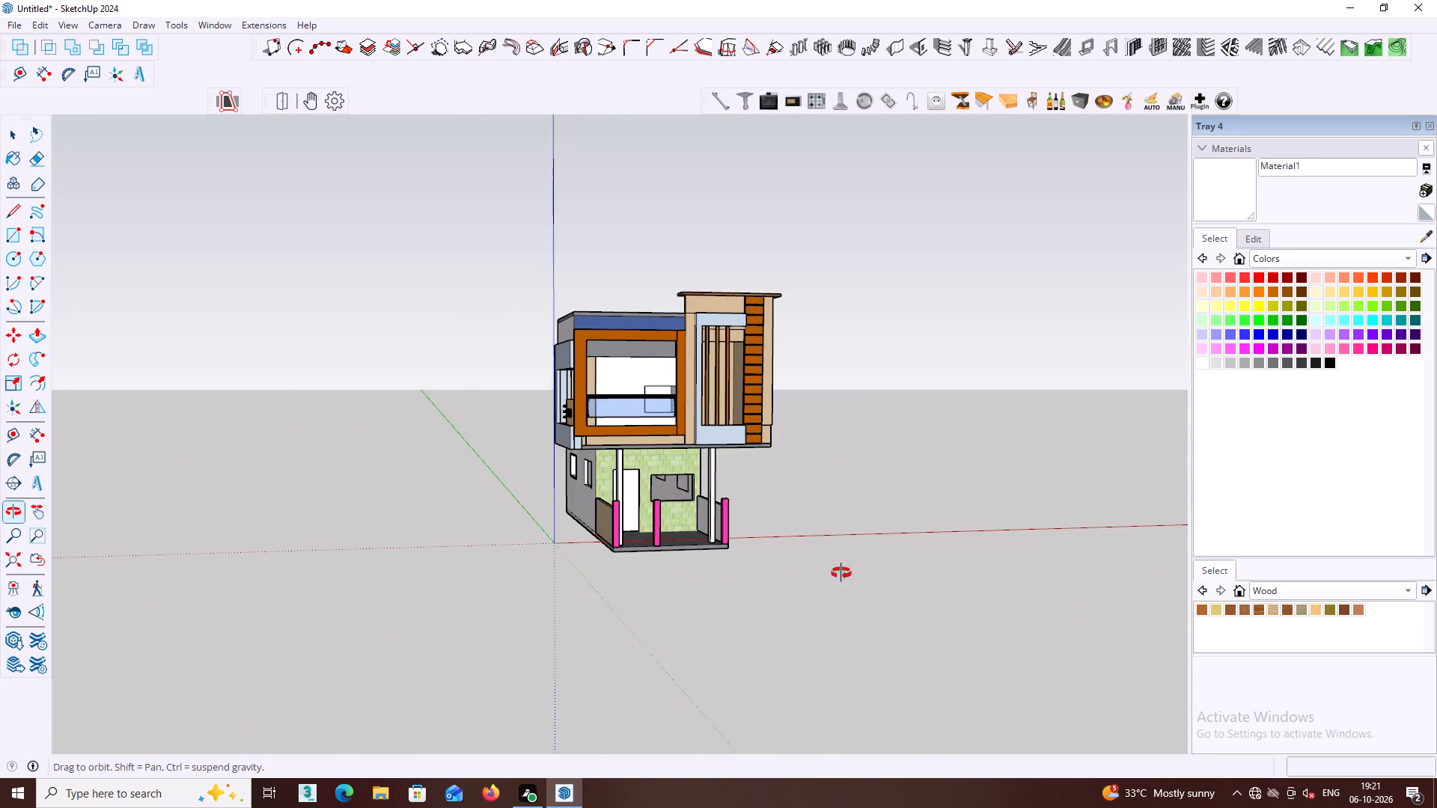
pyautogui.moveTo(841, 573); pyautogui.dragTo(262, 593, button='middle')
pyautogui.moveTo(516, 560); pyautogui.dragTo(409, 566, button='middle')
pyautogui.press('space')
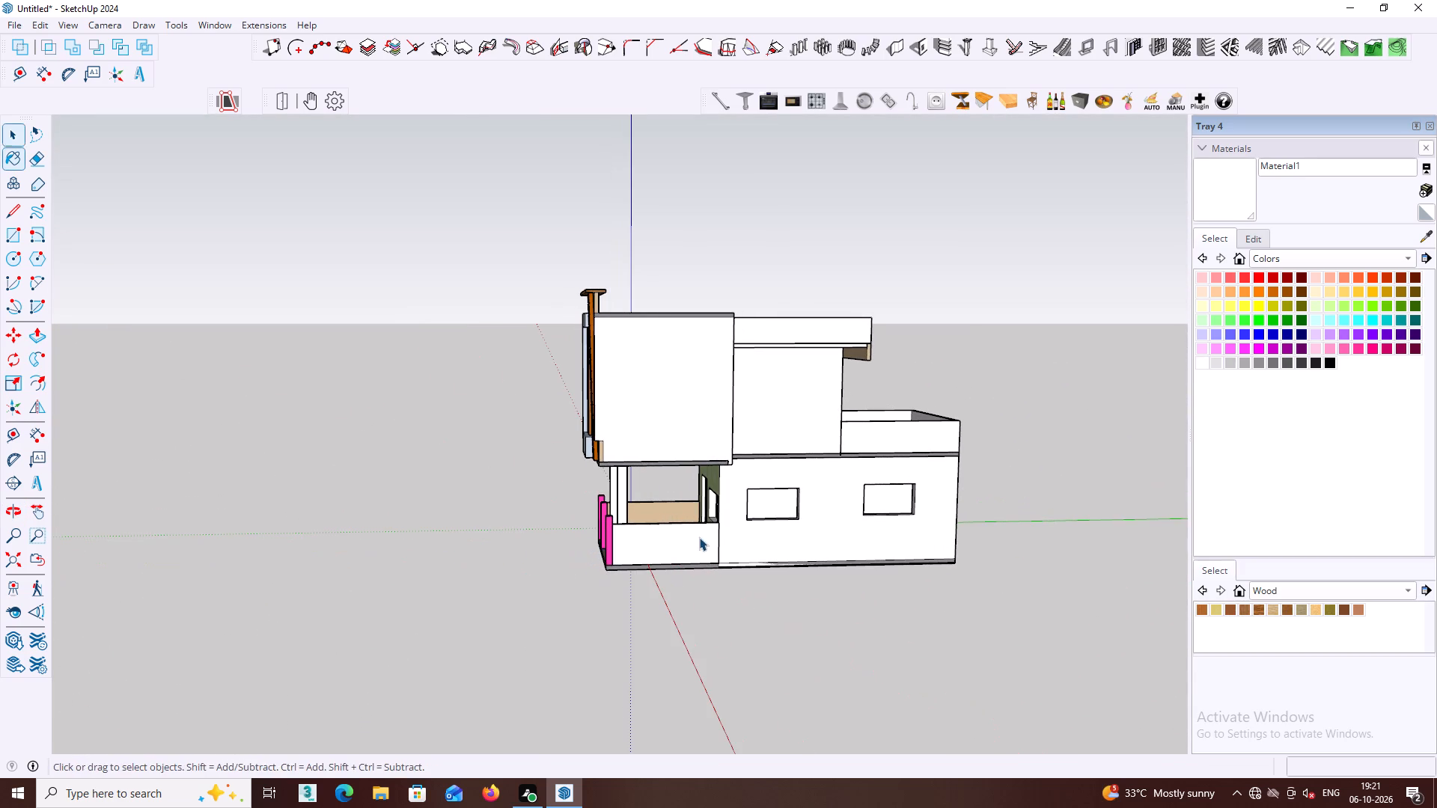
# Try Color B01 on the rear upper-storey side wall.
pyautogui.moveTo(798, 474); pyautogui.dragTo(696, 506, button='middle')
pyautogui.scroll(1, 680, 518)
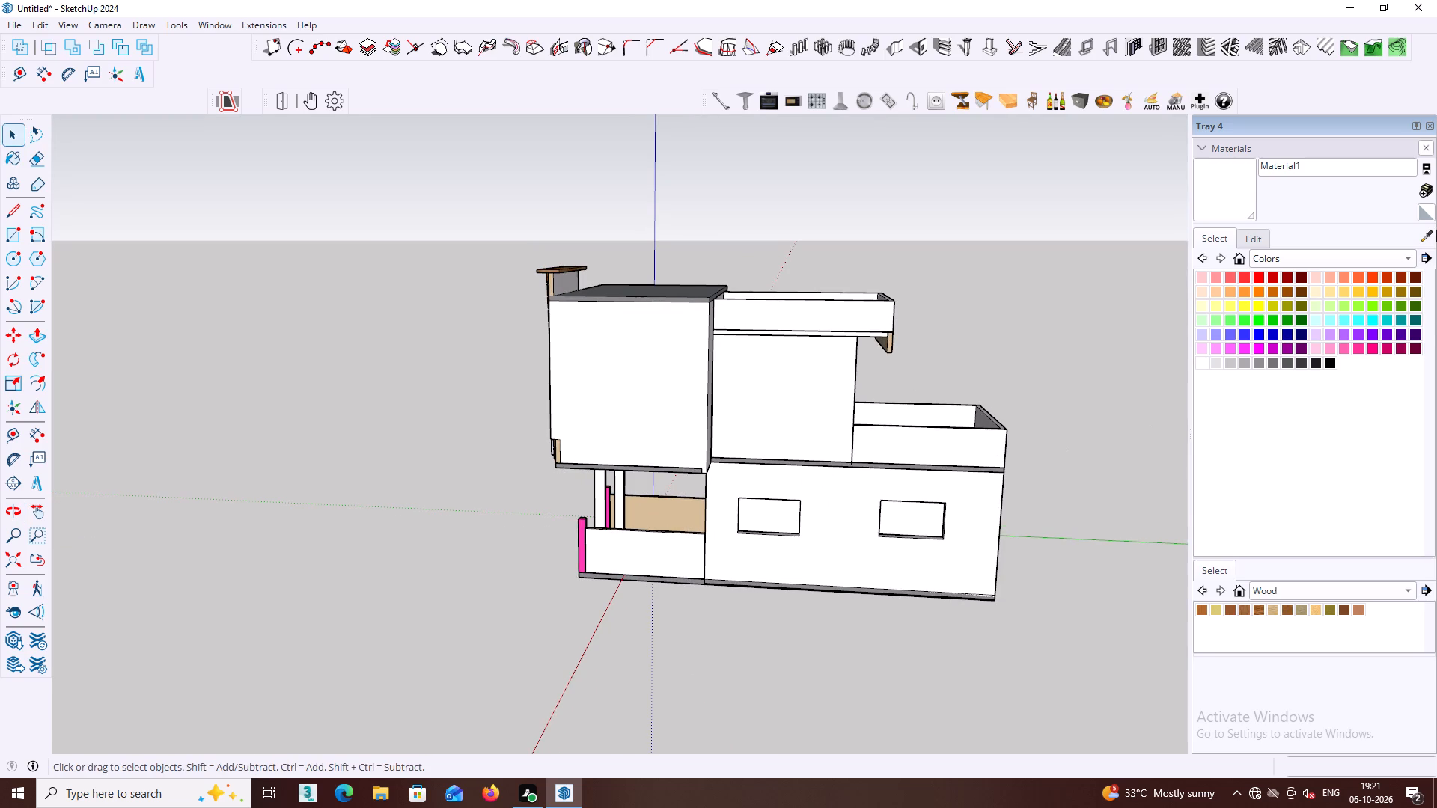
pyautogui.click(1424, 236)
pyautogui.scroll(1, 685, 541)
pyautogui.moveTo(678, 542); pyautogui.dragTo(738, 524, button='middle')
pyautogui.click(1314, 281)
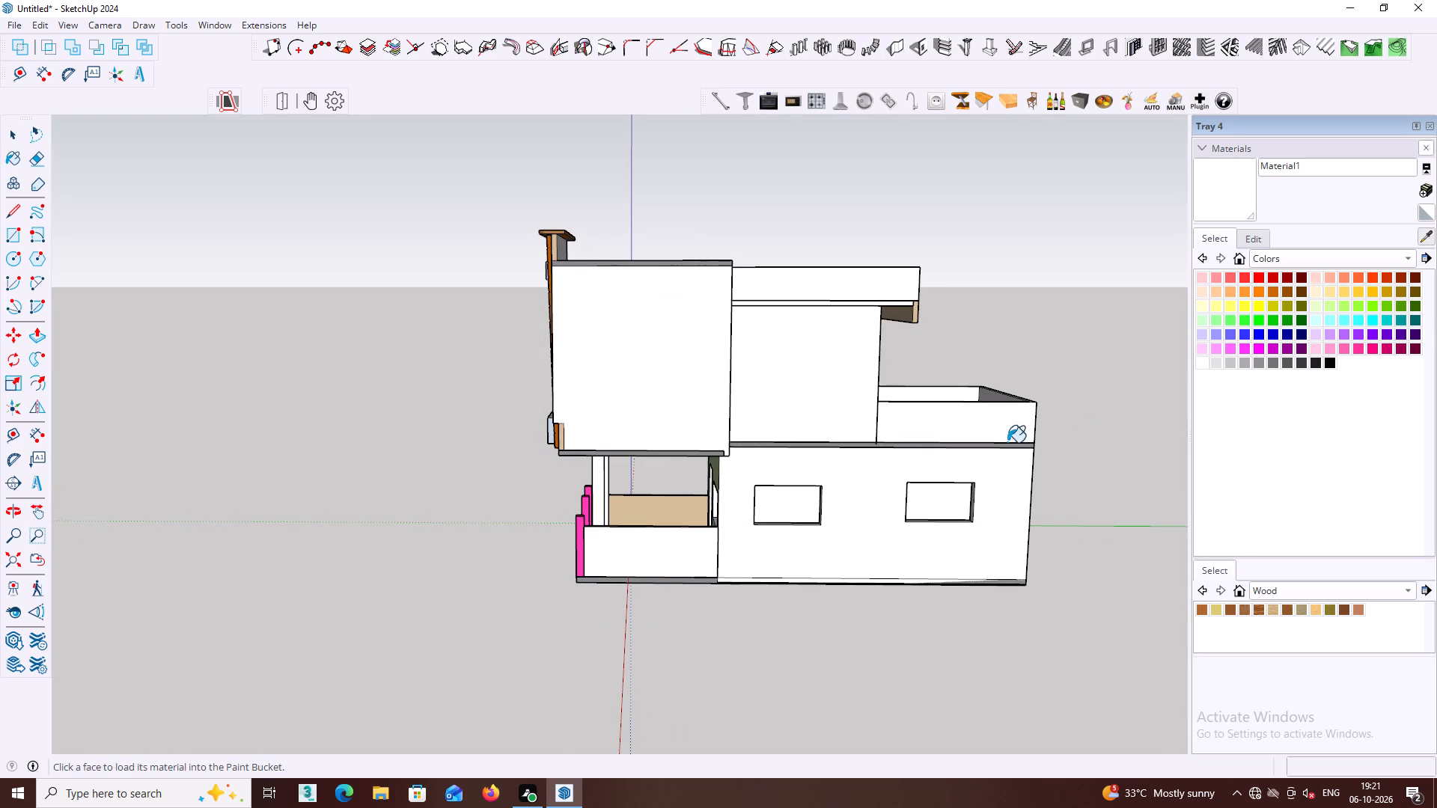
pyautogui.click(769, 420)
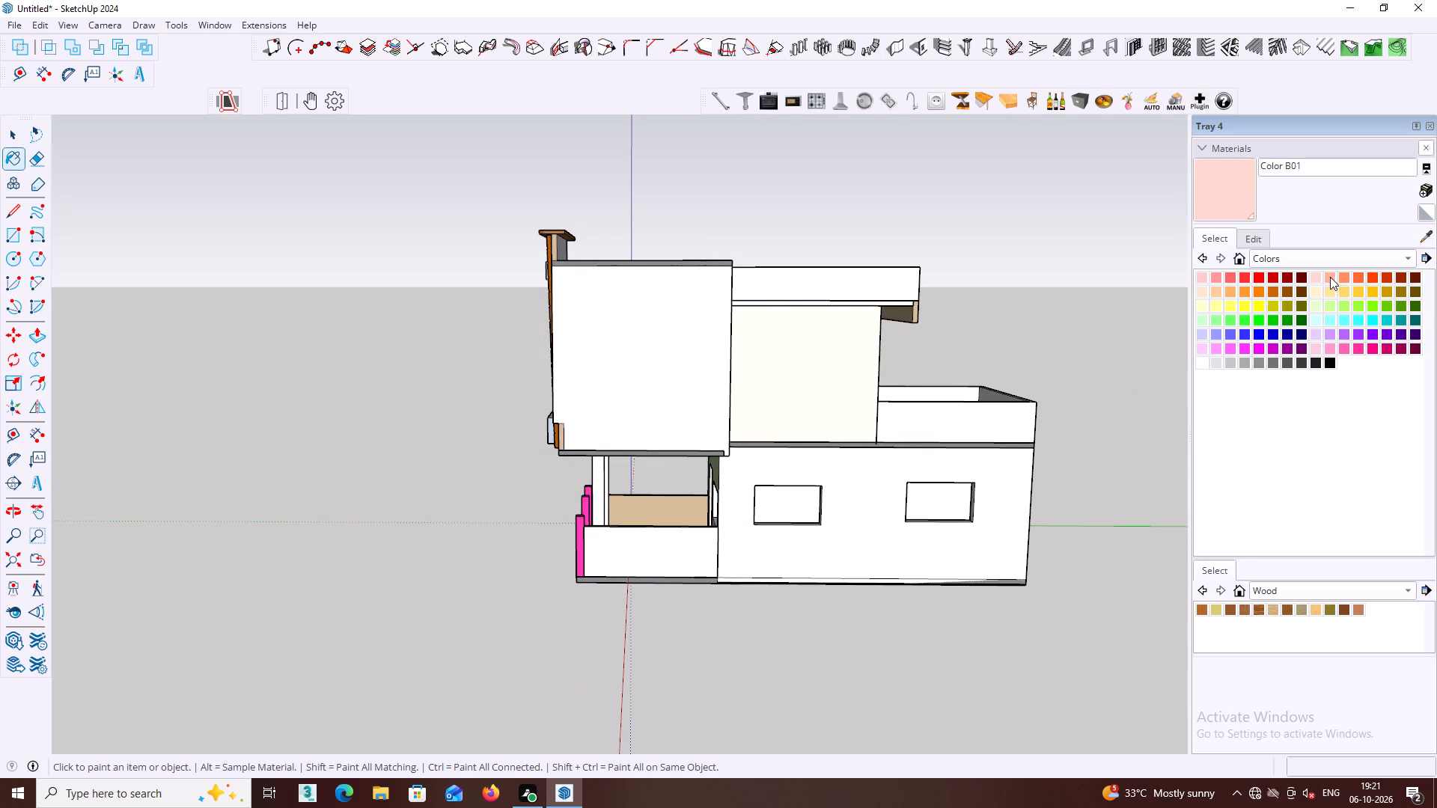
# Paint the rear upper-storey side wall and the front volume's adjoining side wall with Color B02.
pyautogui.click(1330, 275)
pyautogui.click(840, 360)
pyautogui.moveTo(868, 379); pyautogui.dragTo(1069, 551, button='middle')
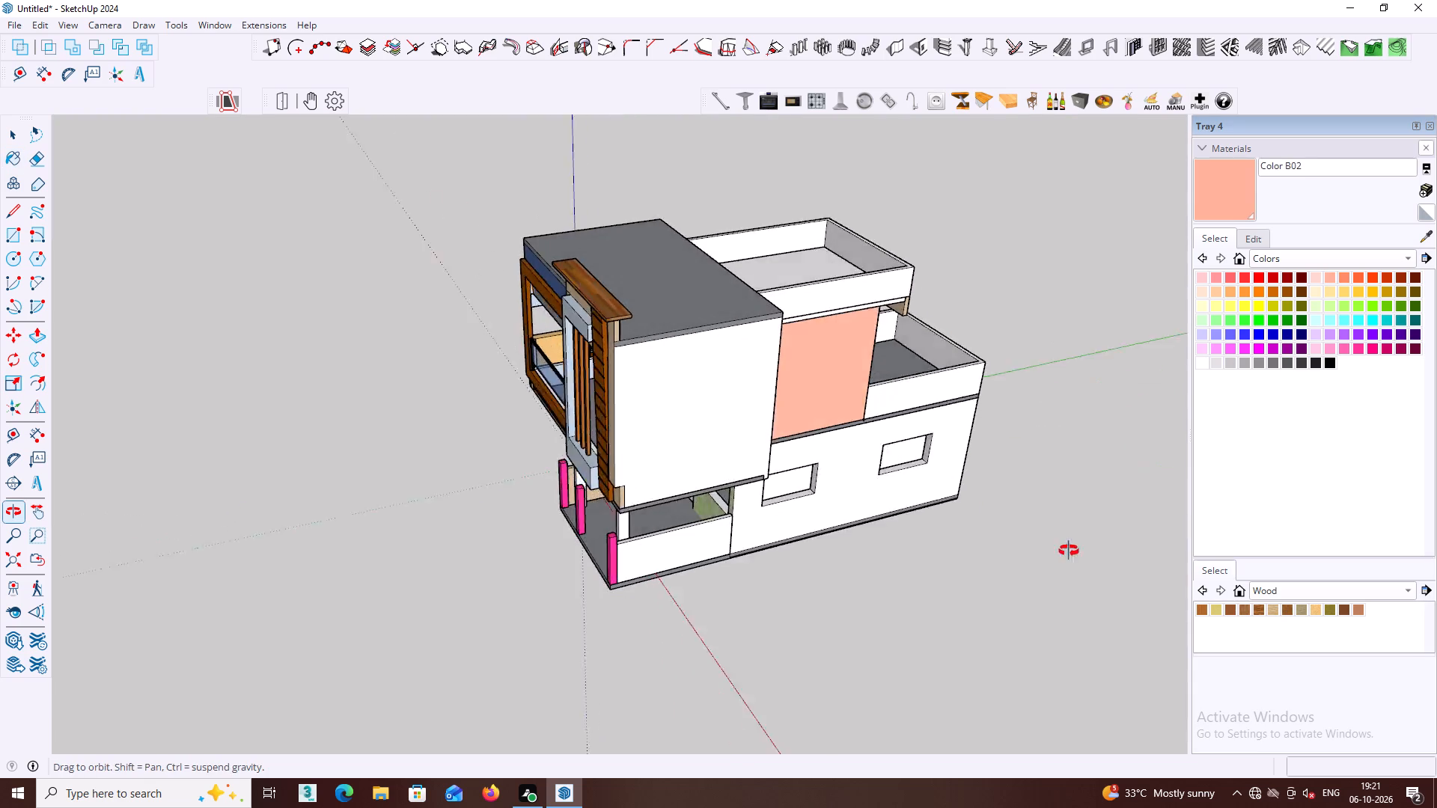
pyautogui.moveTo(1069, 551); pyautogui.dragTo(1123, 557, button='middle')
pyautogui.click(742, 416)
# Paint the ground-floor walls and the adjoining low porch side wall with Color B02.
pyautogui.moveTo(754, 409); pyautogui.dragTo(552, 294, button='middle')
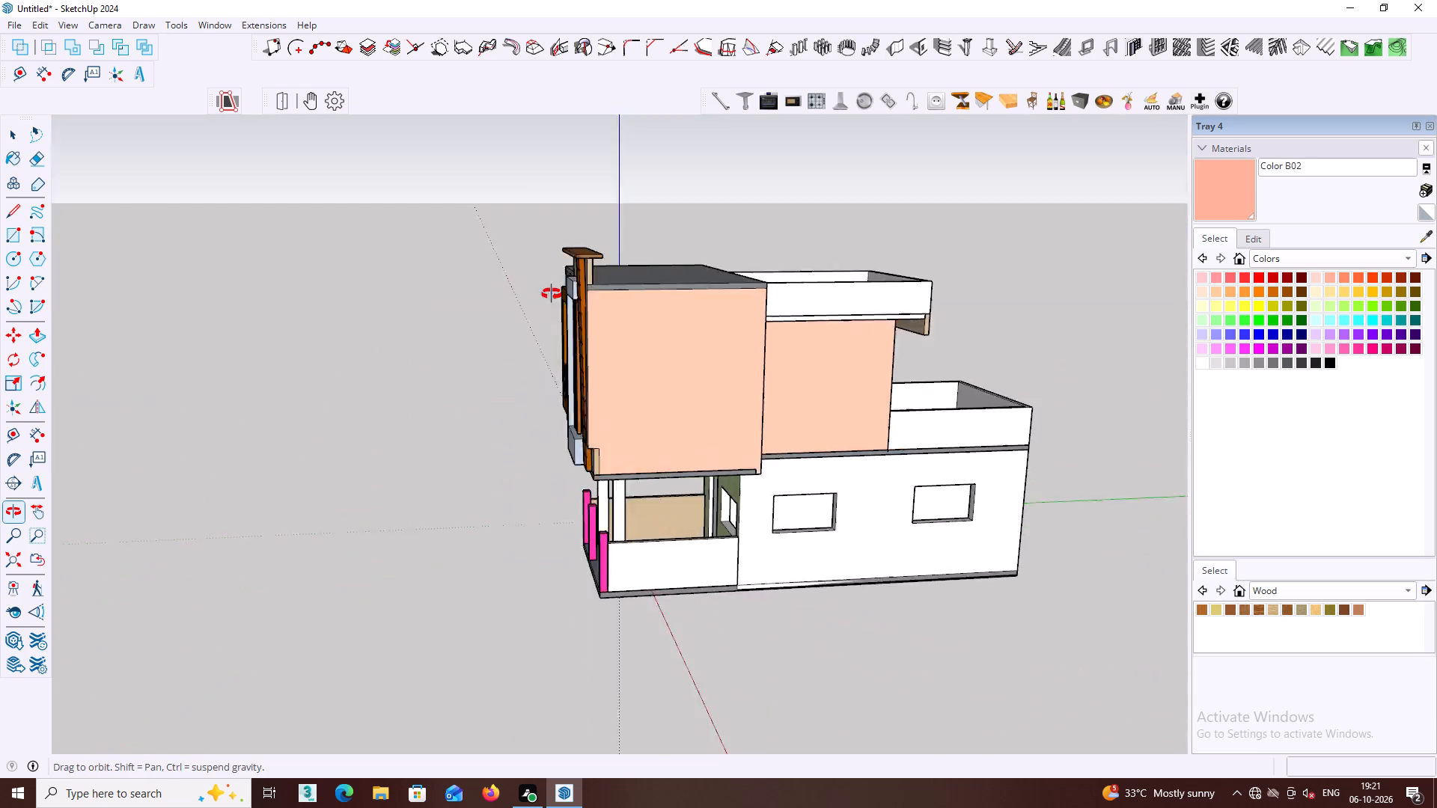
pyautogui.moveTo(552, 294); pyautogui.dragTo(481, 379, button='middle')
pyautogui.moveTo(854, 408); pyautogui.dragTo(1381, 400, button='middle')
pyautogui.moveTo(981, 417); pyautogui.dragTo(842, 432, button='middle')
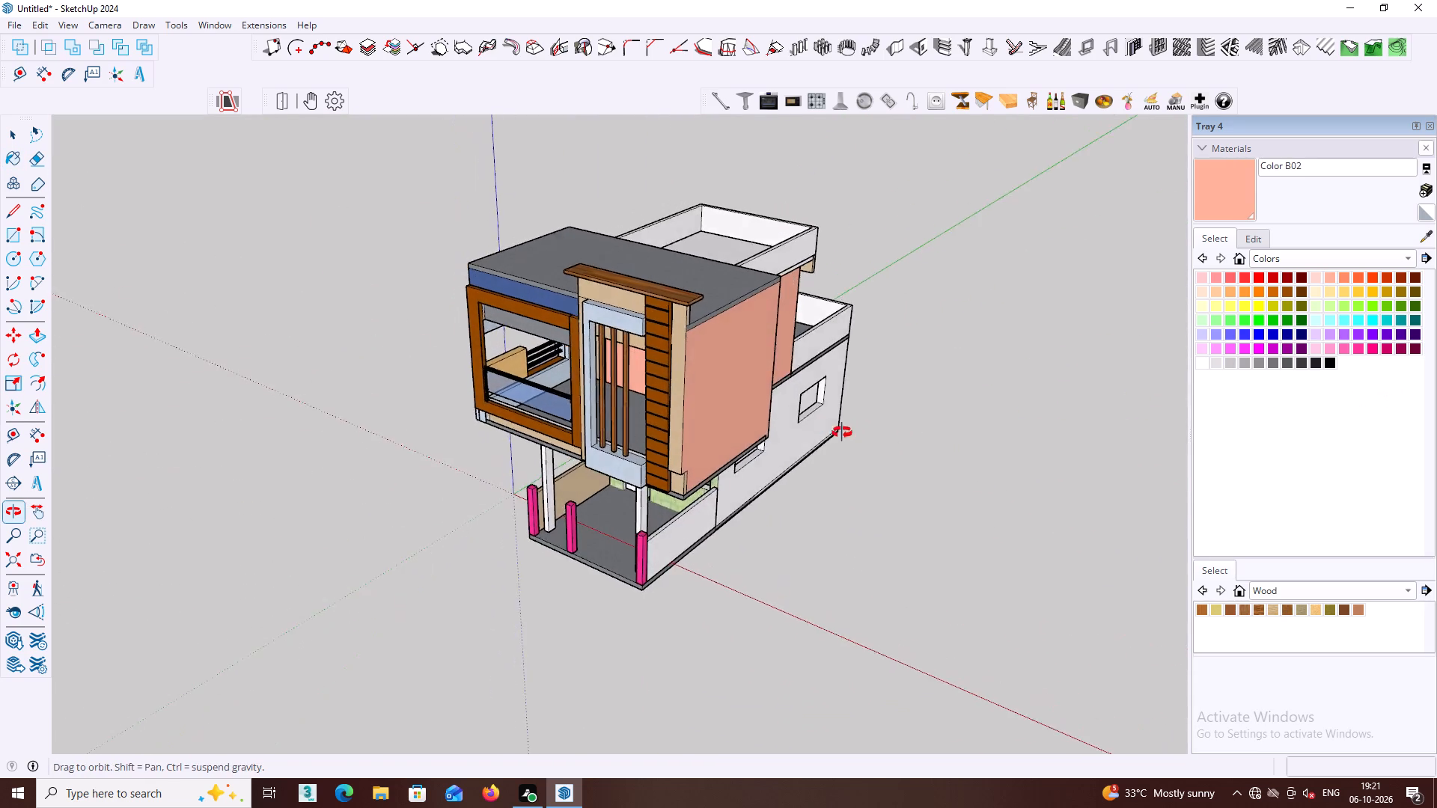
pyautogui.moveTo(842, 432); pyautogui.dragTo(701, 419, button='middle')
pyautogui.click(833, 466)
pyautogui.moveTo(852, 435); pyautogui.dragTo(832, 357, button='middle')
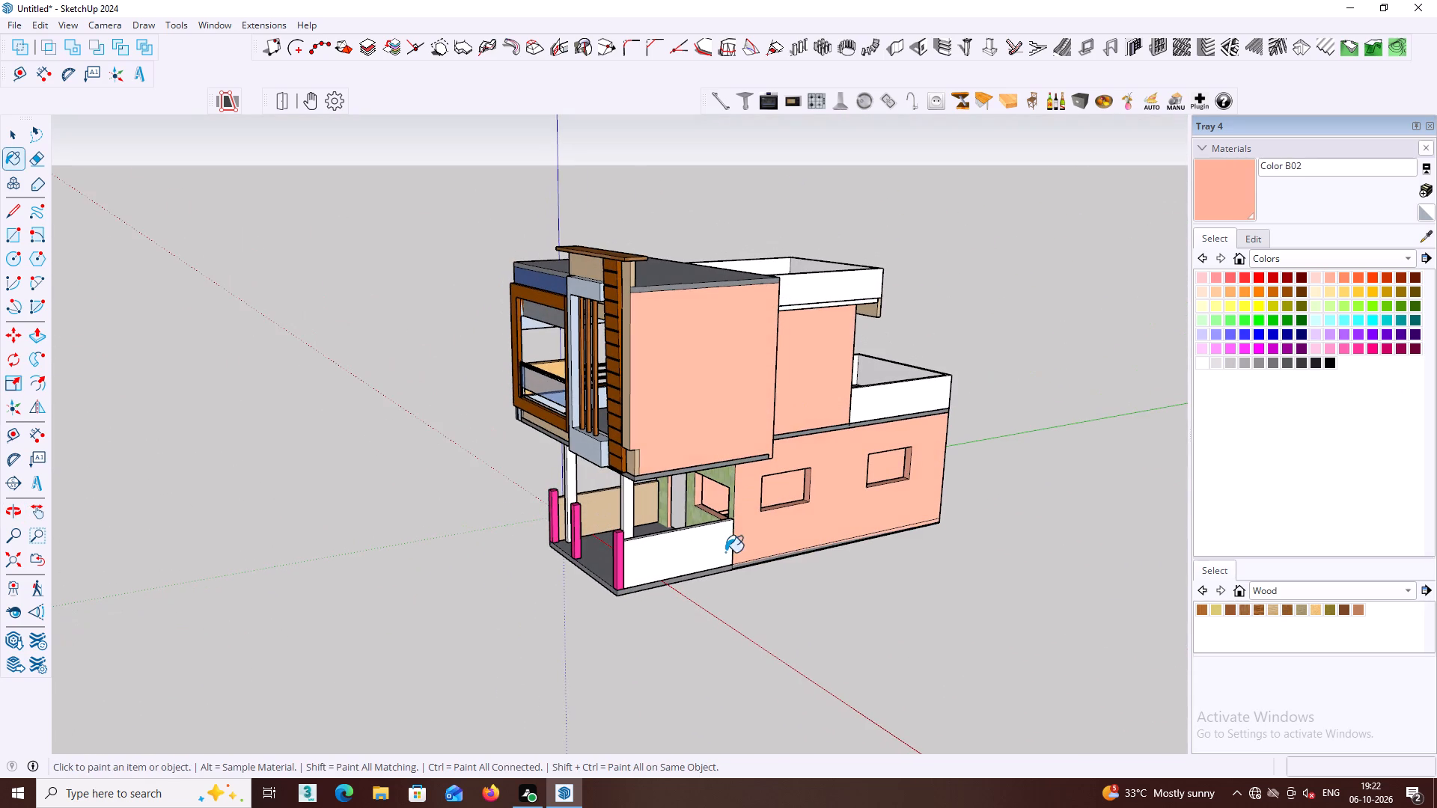
pyautogui.click(718, 549)
# Paint the lower terrace parapet and the upper roof parapet with its hanging fascia in Color B02.
pyautogui.moveTo(718, 547); pyautogui.dragTo(966, 470, button='middle')
pyautogui.moveTo(727, 526); pyautogui.dragTo(1029, 511, button='middle')
pyautogui.moveTo(498, 563); pyautogui.dragTo(752, 559, button='middle')
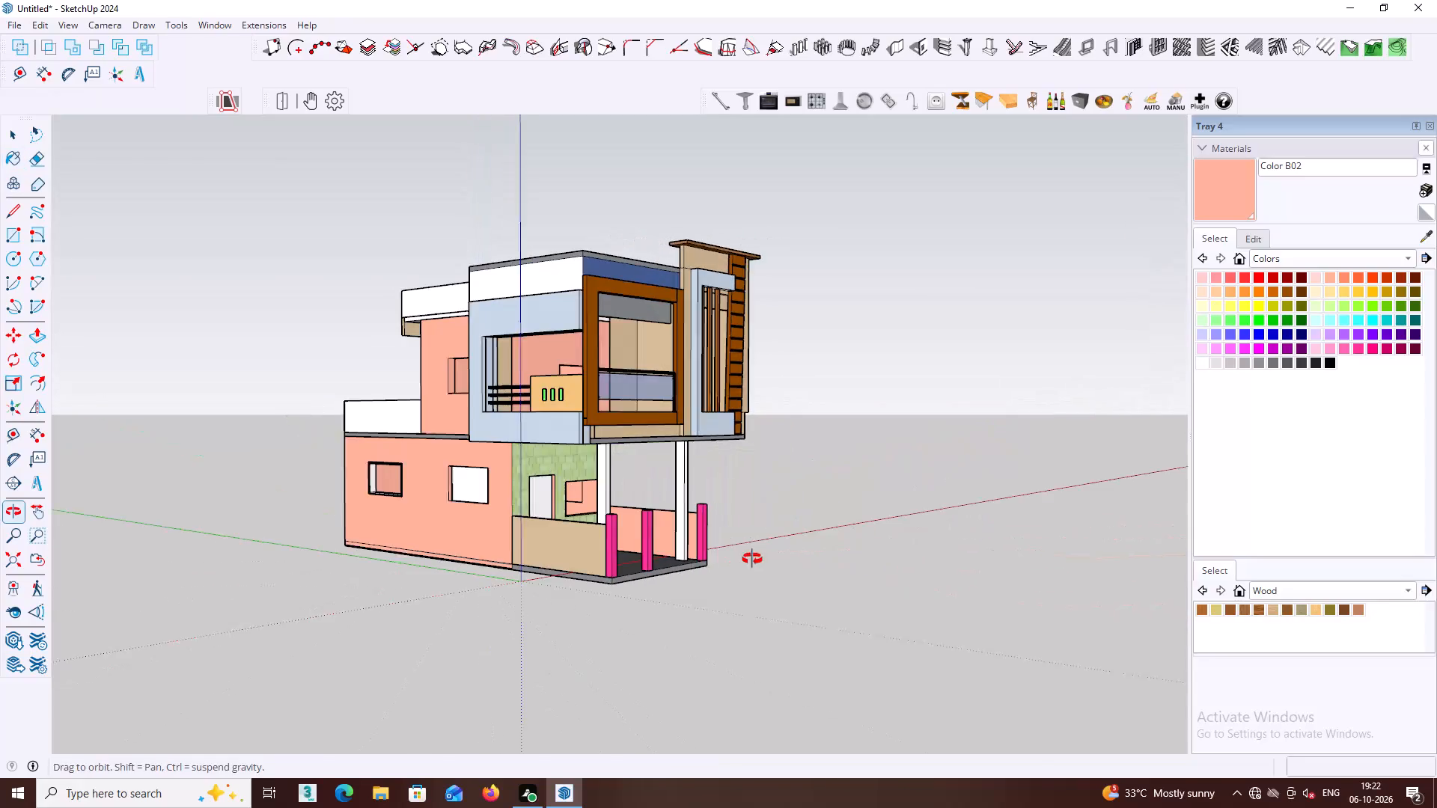
pyautogui.moveTo(752, 559); pyautogui.dragTo(754, 559, button='middle')
pyautogui.scroll(3, 543, 557)
pyautogui.moveTo(585, 557); pyautogui.dragTo(982, 694, button='middle')
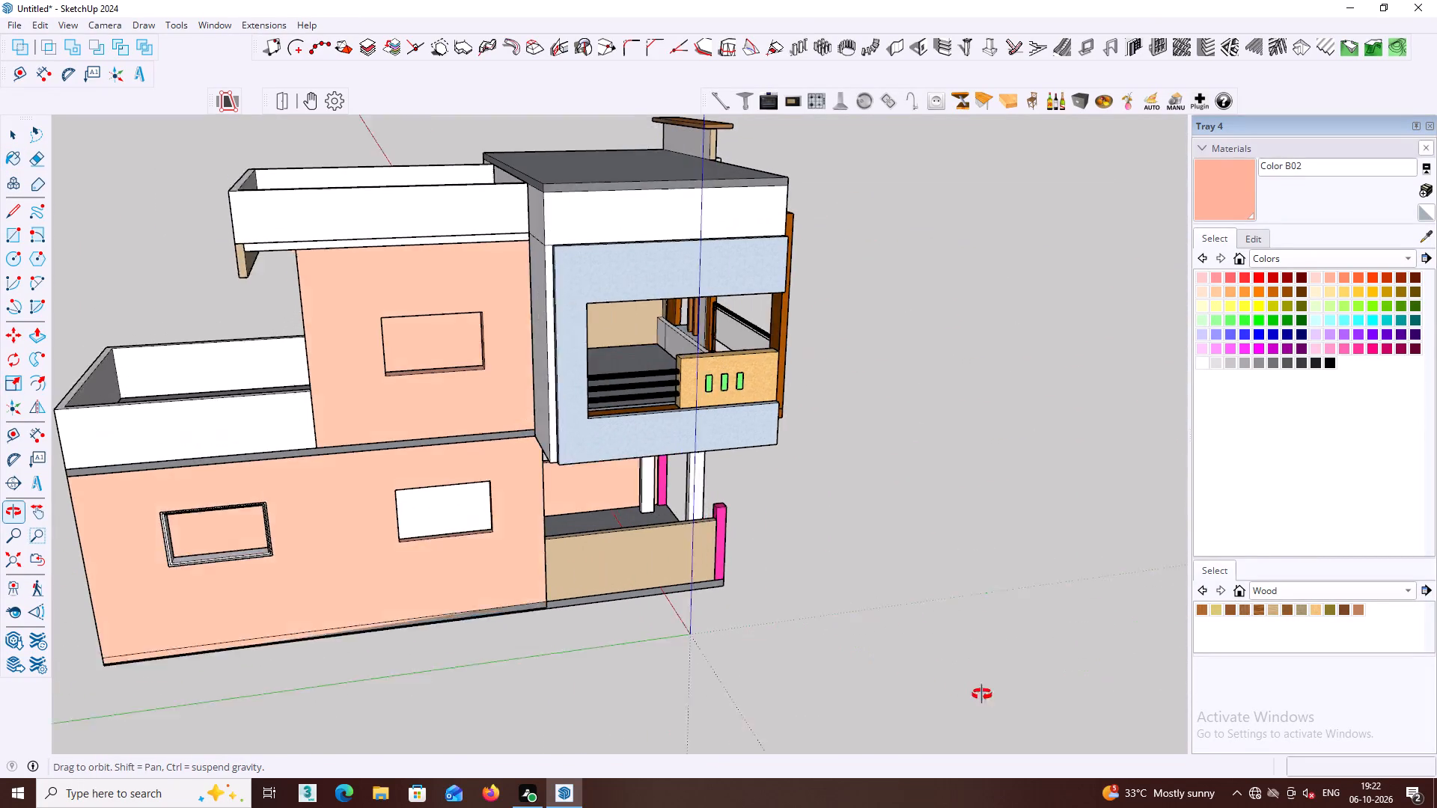
pyautogui.moveTo(982, 694); pyautogui.dragTo(1007, 699, button='middle')
pyautogui.click(226, 444)
pyautogui.moveTo(263, 453); pyautogui.dragTo(678, 515, button='middle')
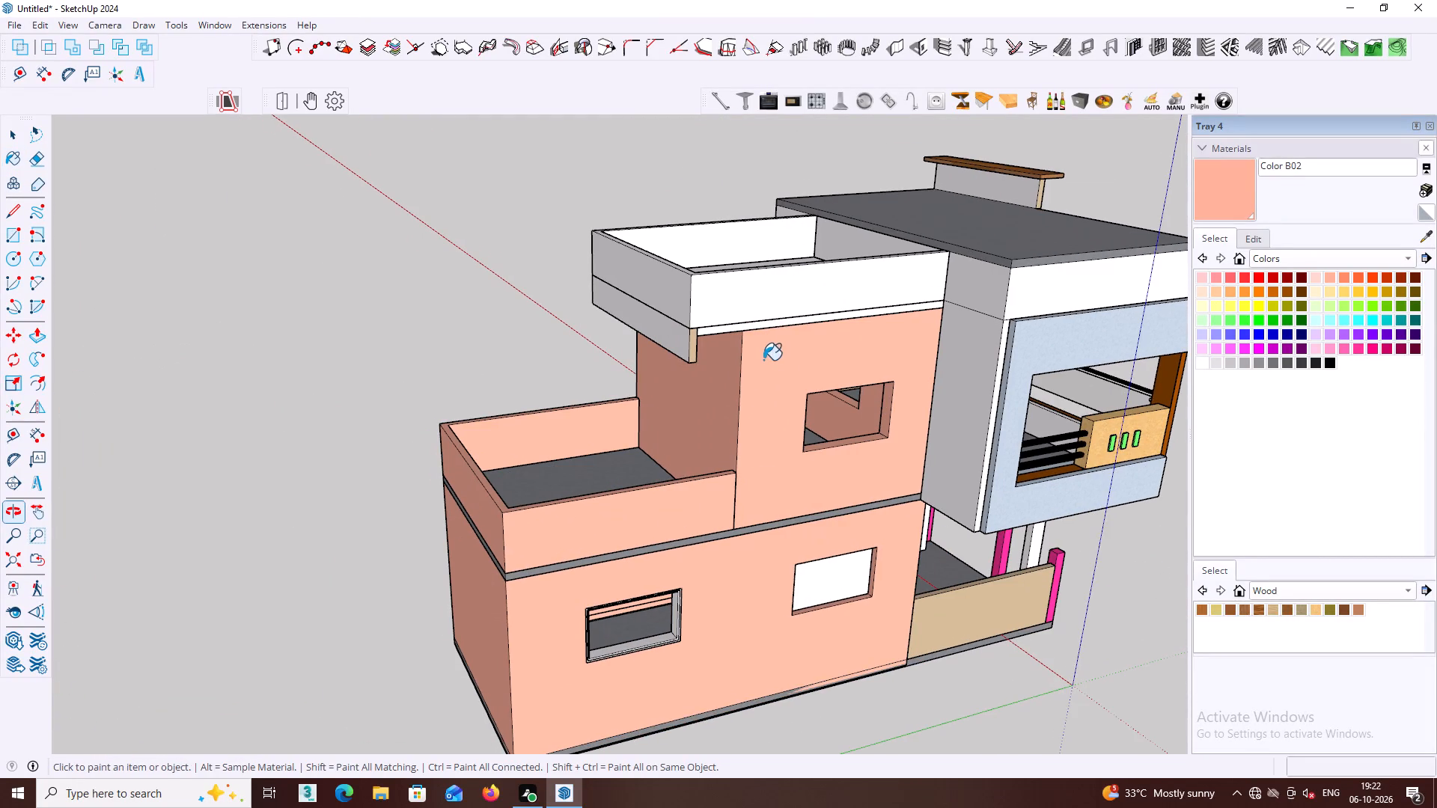
pyautogui.click(764, 315)
pyautogui.moveTo(661, 330); pyautogui.dragTo(784, 310, button='middle')
pyautogui.click(730, 319)
# Paint the roof overhang's soffit and the hanging fascia's end and underside edges with Color B02.
pyautogui.moveTo(730, 319); pyautogui.dragTo(612, 316, button='middle')
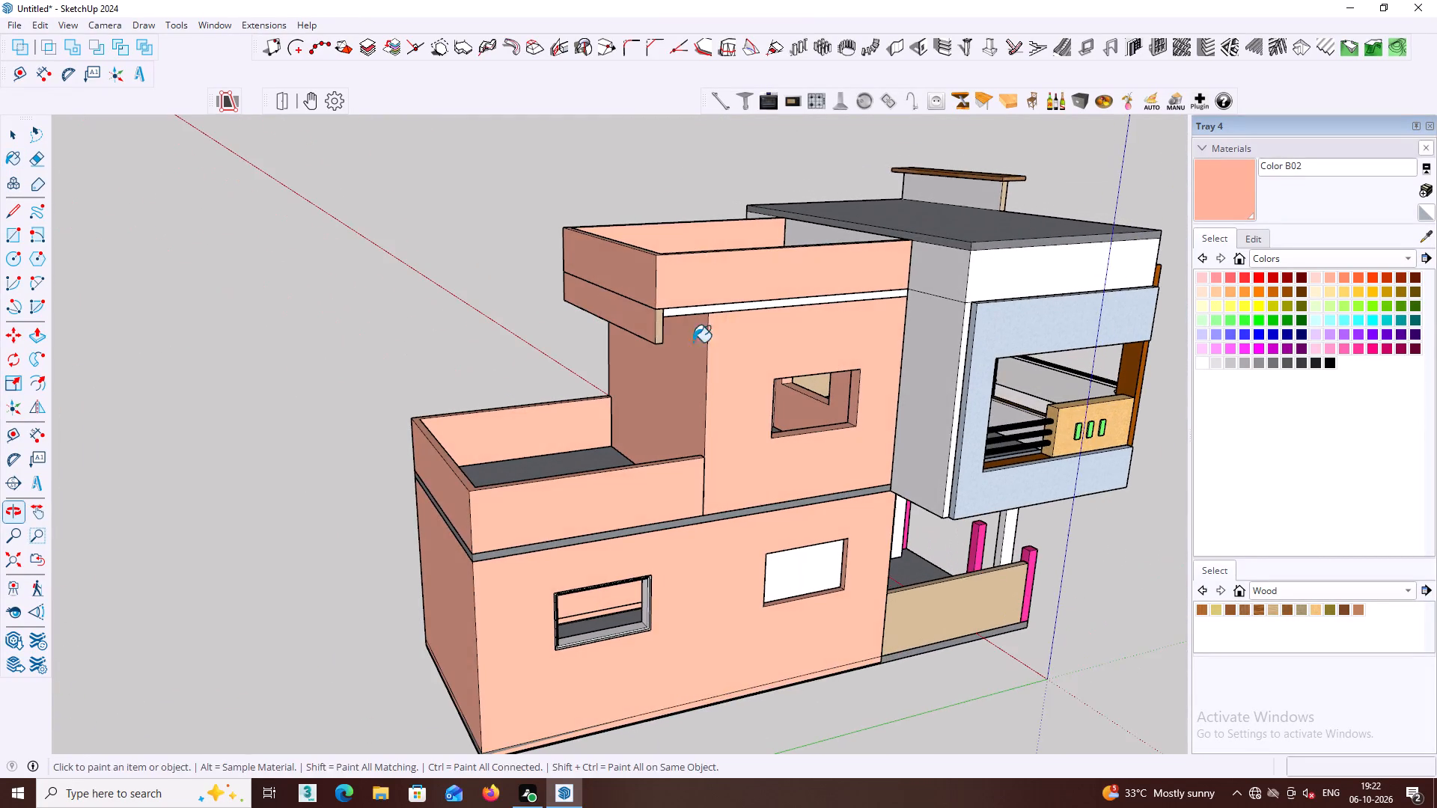
pyautogui.moveTo(735, 344); pyautogui.dragTo(670, 180, button='middle')
pyautogui.scroll(4, 629, 224)
pyautogui.moveTo(626, 220); pyautogui.dragTo(632, 13, button='middle')
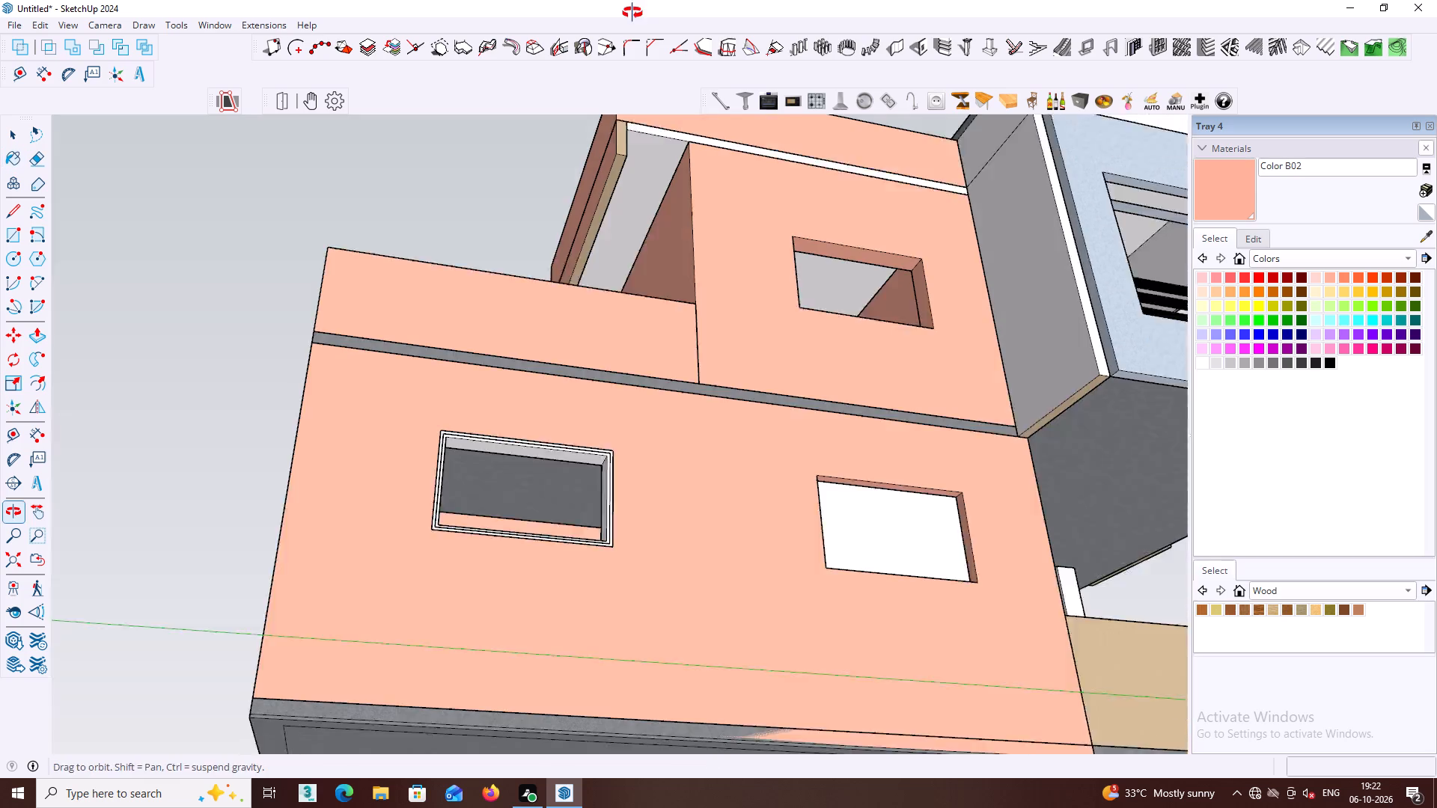
pyautogui.moveTo(632, 13); pyautogui.dragTo(632, 7, button='middle')
pyautogui.click(636, 150)
pyautogui.moveTo(637, 147); pyautogui.dragTo(631, 284, button='middle')
pyautogui.scroll(1, 611, 227)
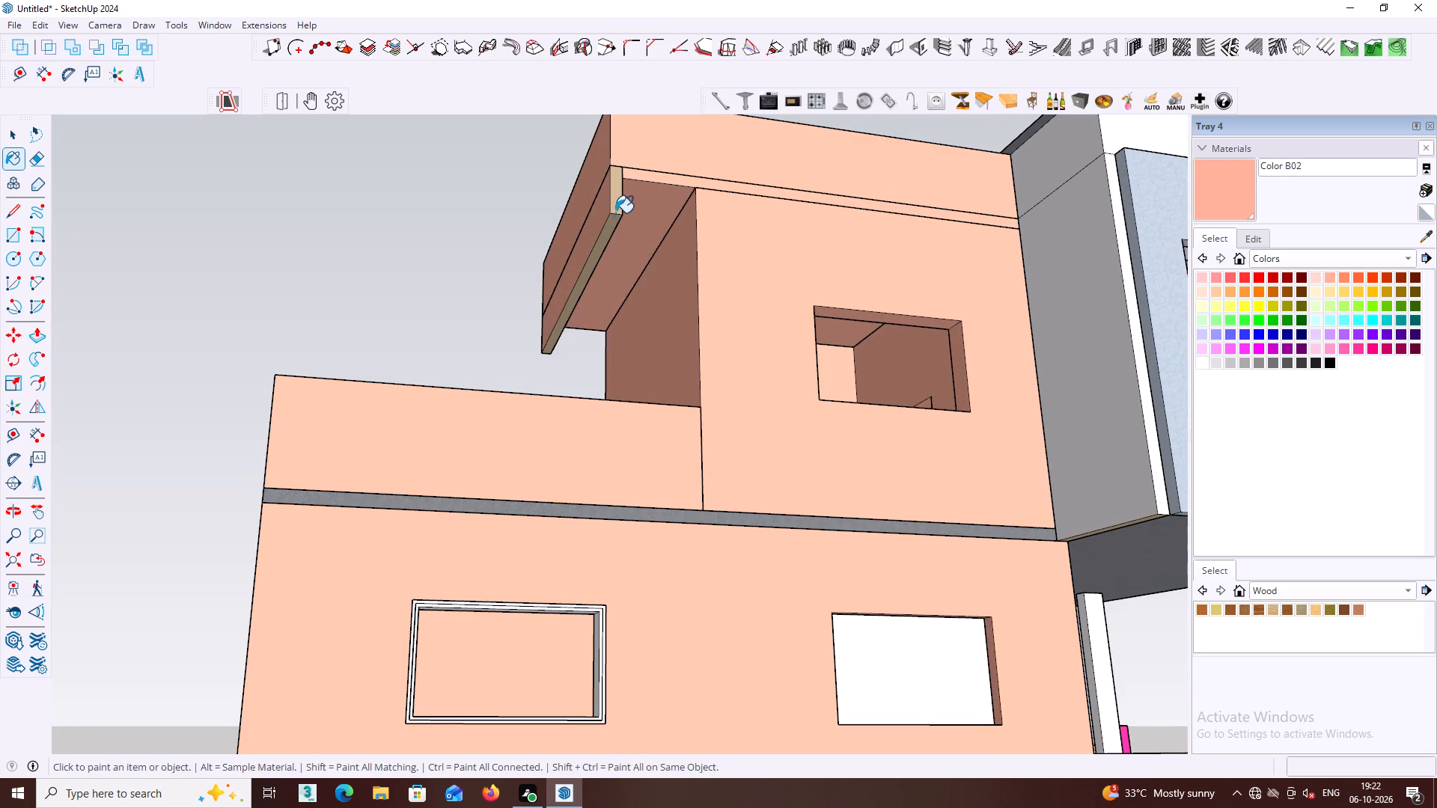
pyautogui.click(615, 196)
pyautogui.moveTo(626, 218); pyautogui.dragTo(501, 293, button='middle')
pyautogui.moveTo(519, 292); pyautogui.dragTo(499, 293, button='middle')
pyautogui.click(496, 292)
pyautogui.moveTo(491, 293); pyautogui.dragTo(510, 242, button='middle')
pyautogui.scroll(2, 495, 292)
pyautogui.click(492, 290)
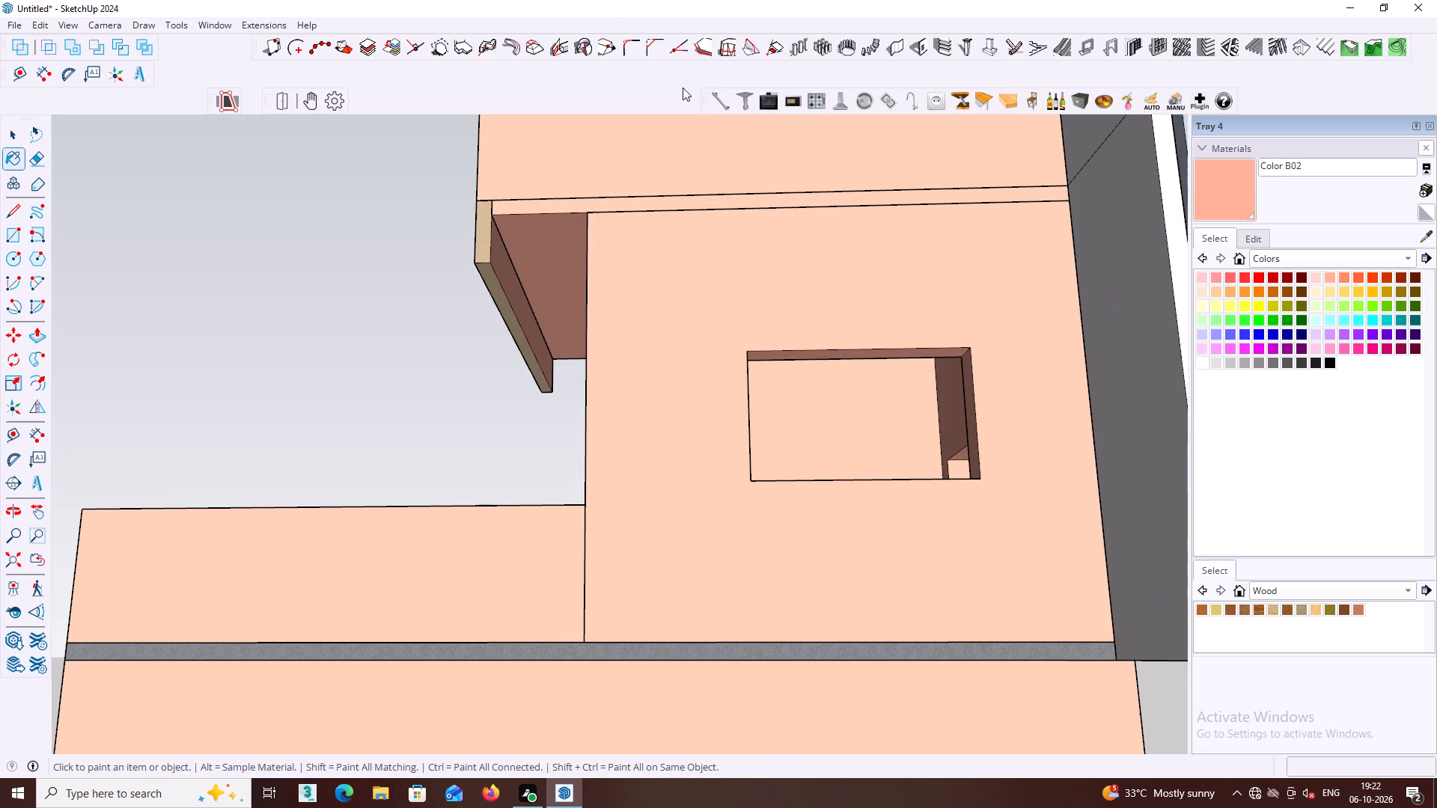
# Examine the repainted terraces and rear walls from above and from the rear corner.
pyautogui.moveTo(684, 46); pyautogui.dragTo(686, 76, button='middle')
pyautogui.scroll(-7, 684, 46)
pyautogui.moveTo(653, 245); pyautogui.dragTo(962, 550, button='middle')
pyautogui.moveTo(775, 380); pyautogui.dragTo(1250, 520, button='middle')
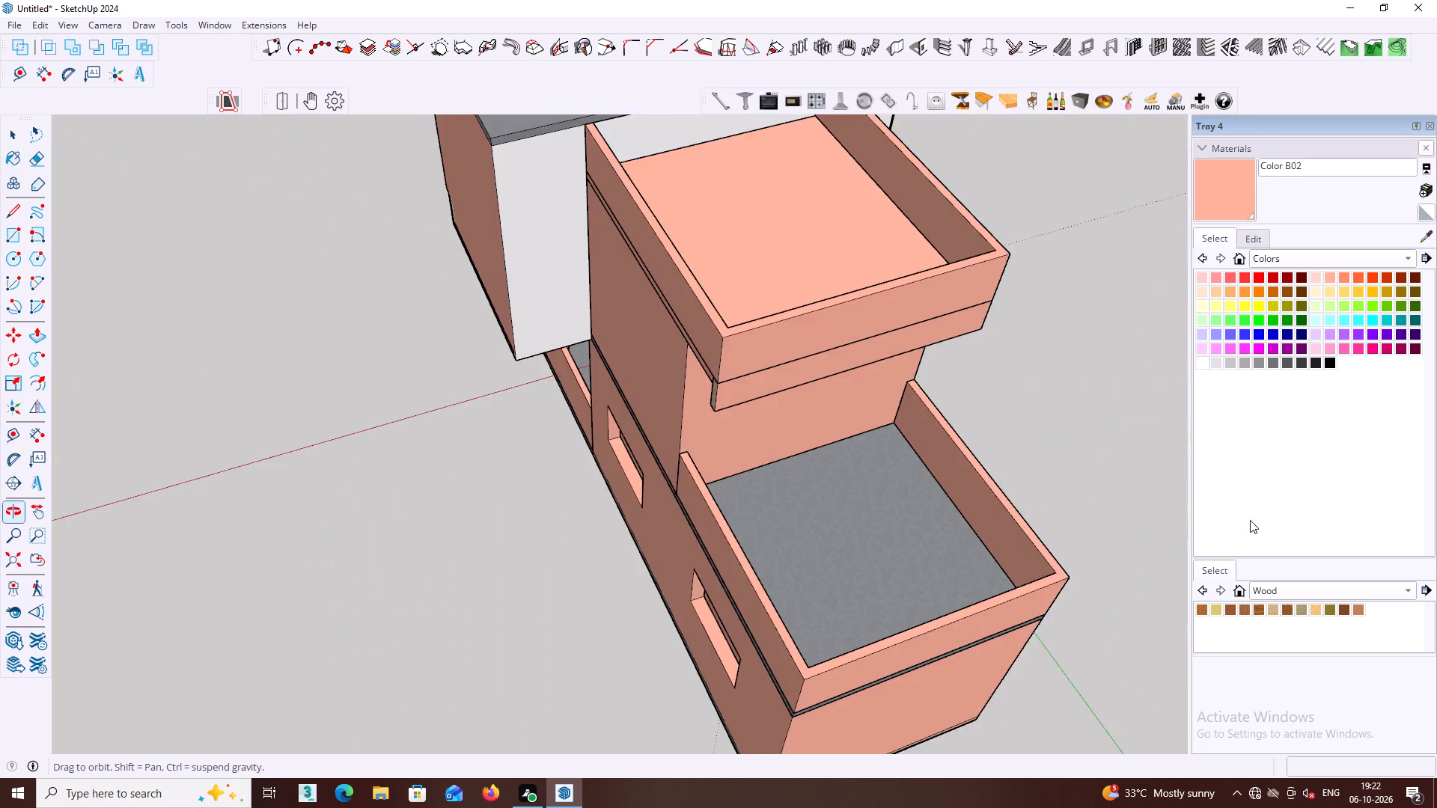
pyautogui.moveTo(1250, 520); pyautogui.dragTo(1257, 529, button='middle')
pyautogui.moveTo(1070, 467); pyautogui.dragTo(1187, 472, button='middle')
pyautogui.scroll(-6, 1085, 408)
pyautogui.moveTo(1065, 399); pyautogui.dragTo(972, 130, button='middle')
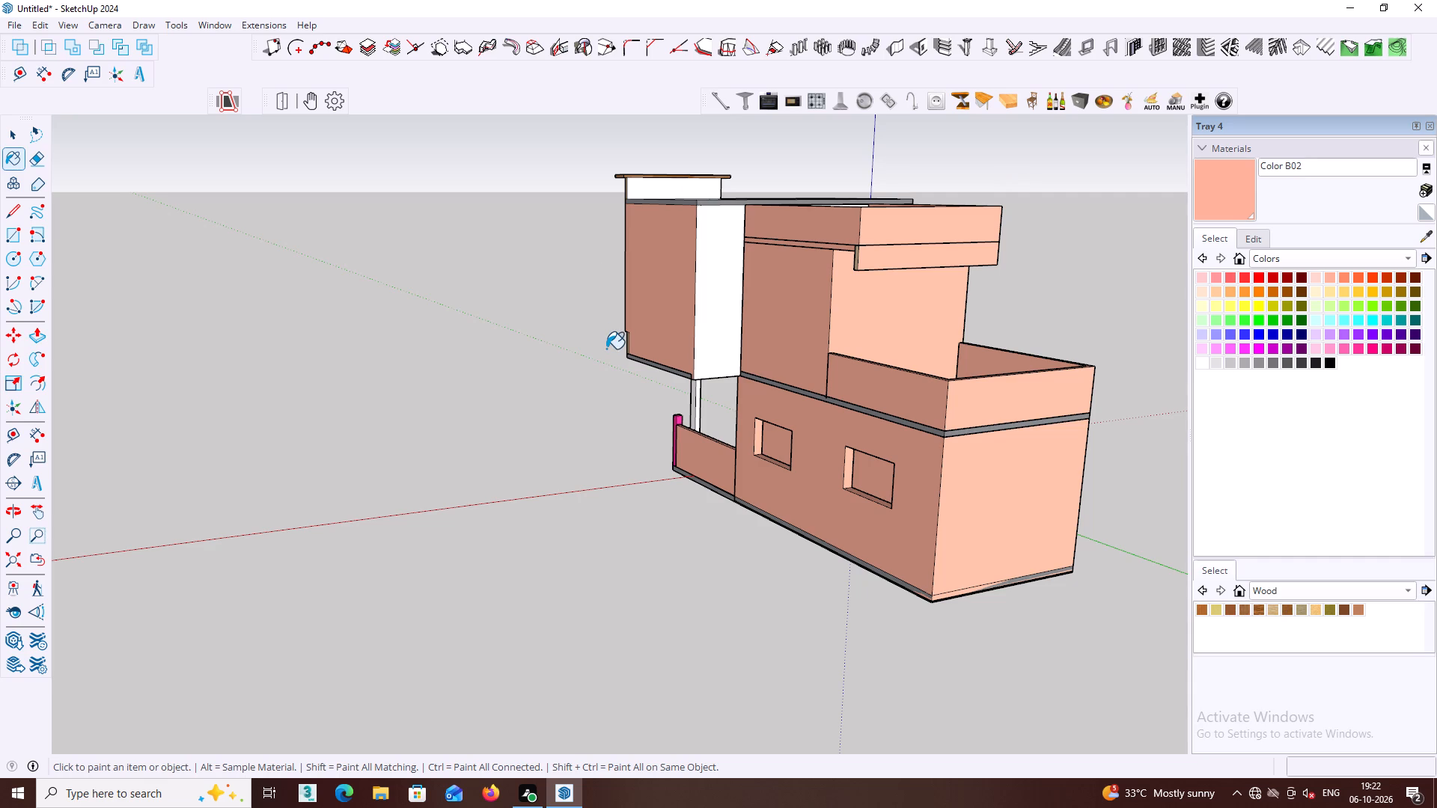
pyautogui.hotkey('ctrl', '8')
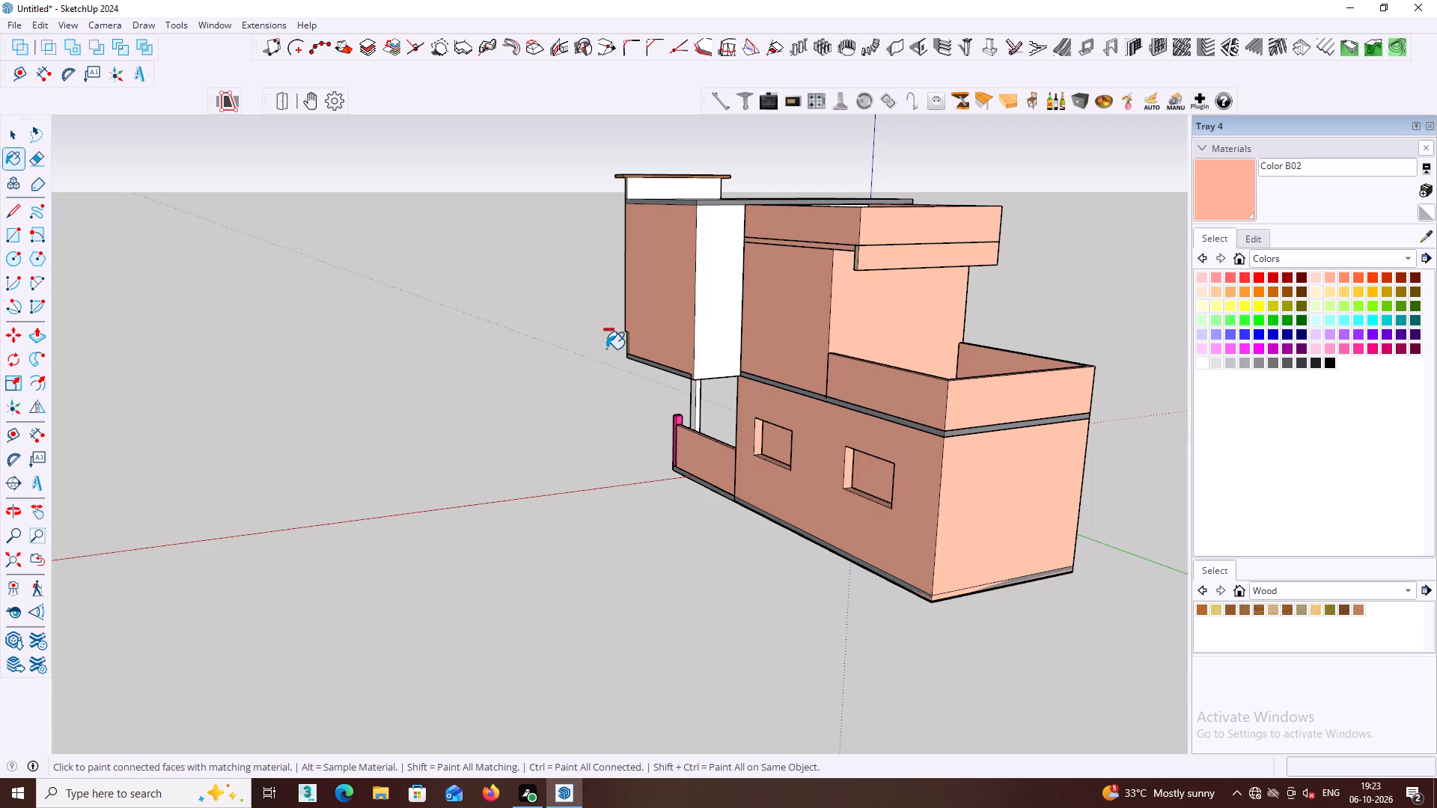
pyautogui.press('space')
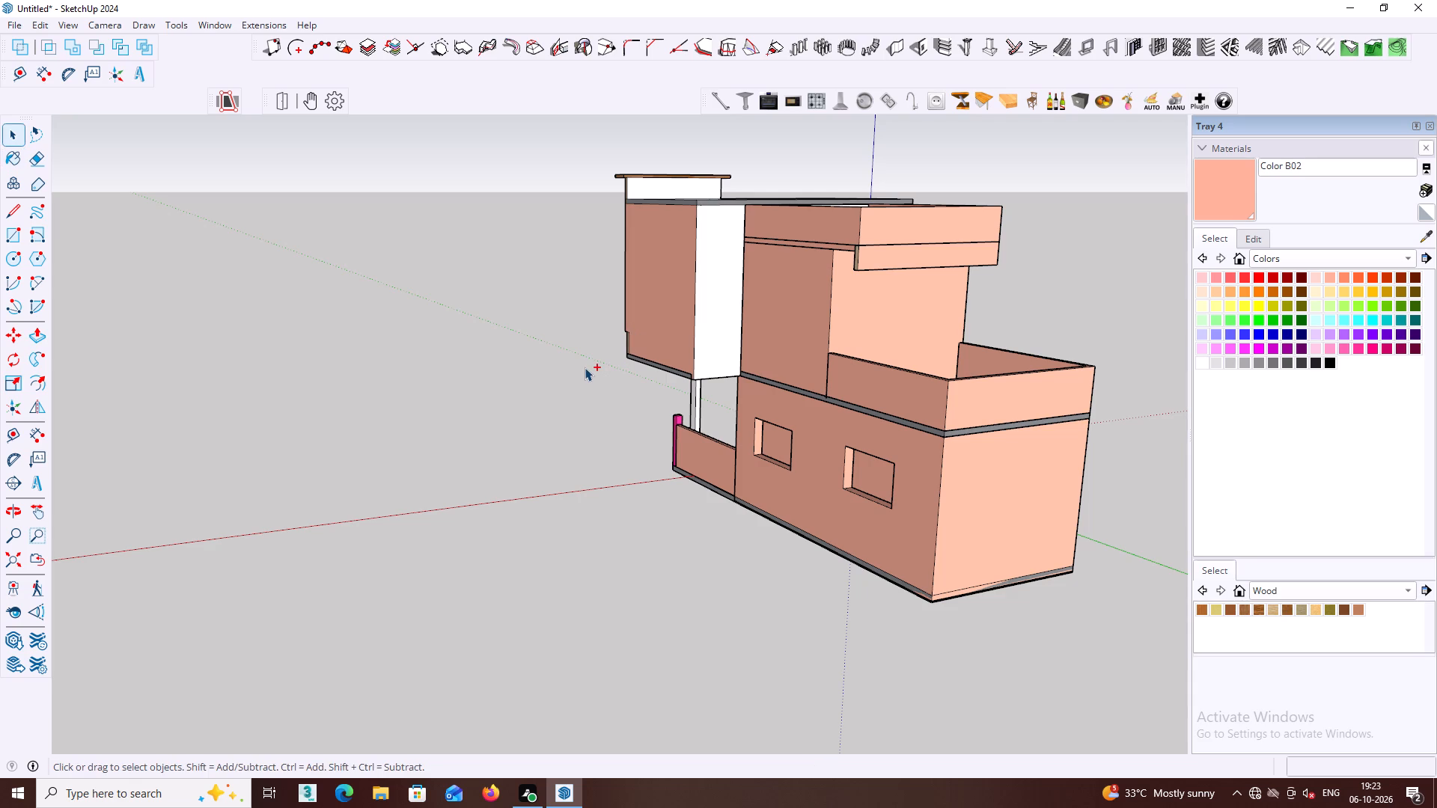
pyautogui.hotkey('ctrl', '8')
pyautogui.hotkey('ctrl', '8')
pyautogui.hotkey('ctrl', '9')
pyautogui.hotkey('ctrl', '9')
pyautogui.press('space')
# Paint the front volume's rear-facing walls, including behind the roof parapet and beside it below the slab, with Color B02.
pyautogui.scroll(-4, 570, 405)
pyautogui.moveTo(567, 407); pyautogui.dragTo(572, 407, button='middle')
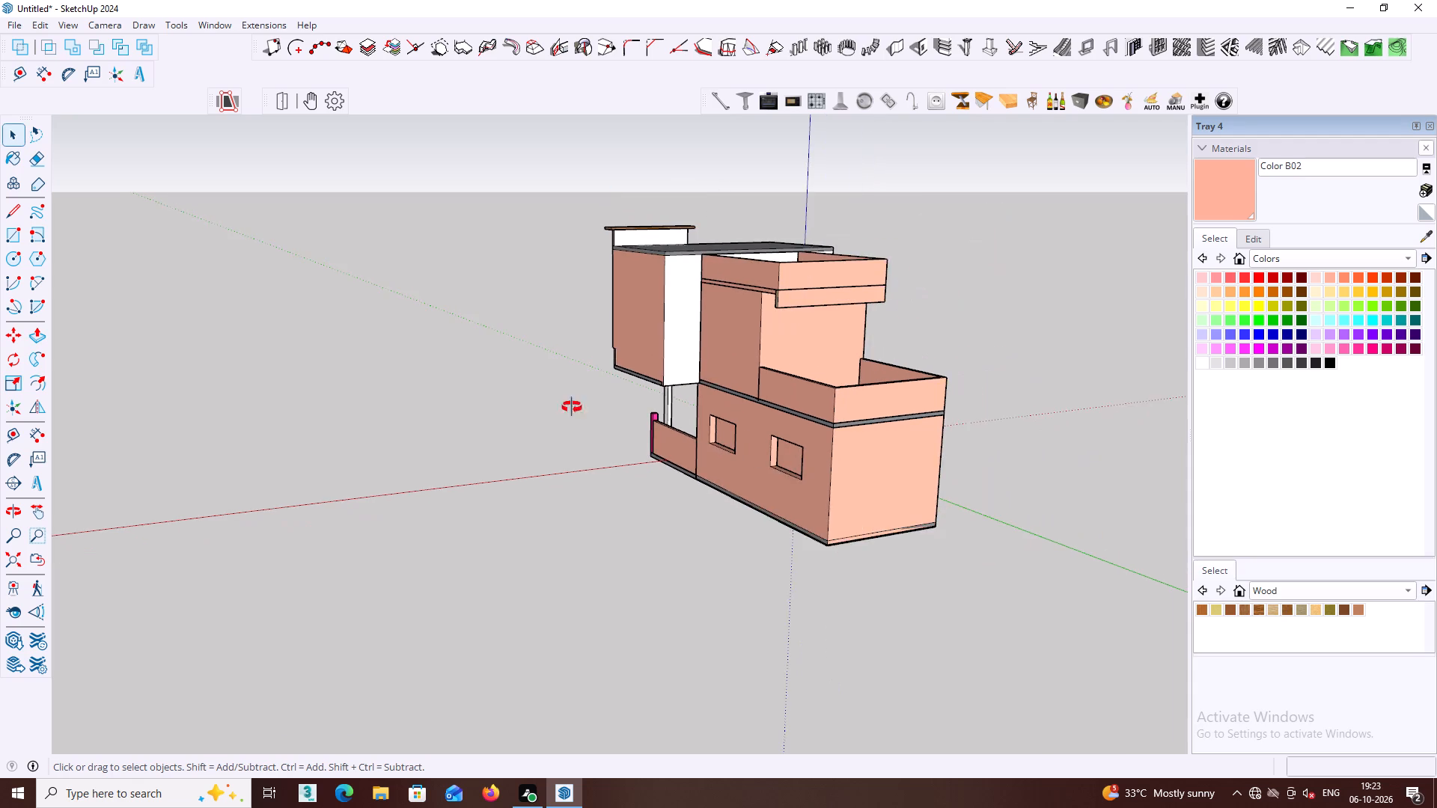
pyautogui.moveTo(572, 407); pyautogui.dragTo(780, 406, button='middle')
pyautogui.click(1224, 184)
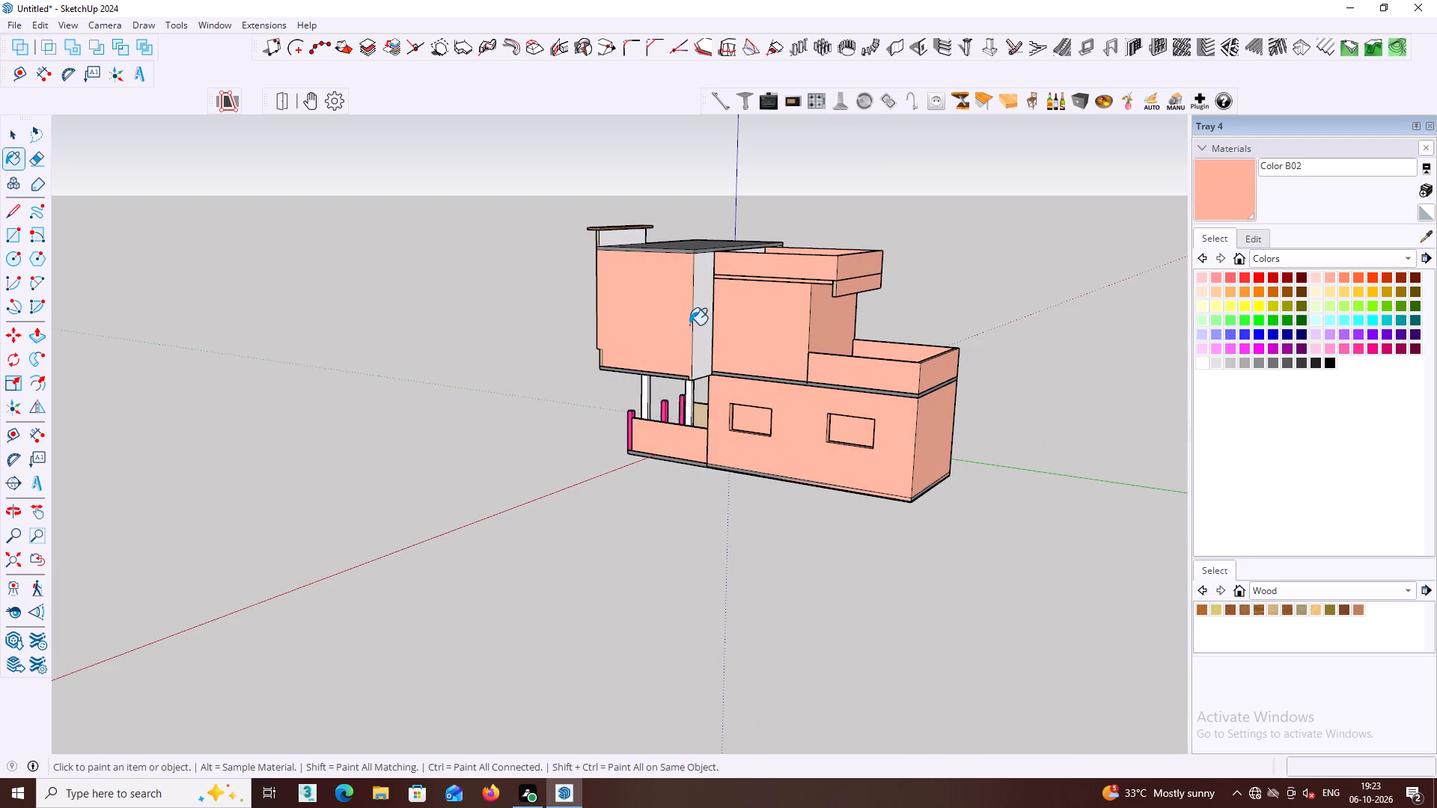
pyautogui.click(702, 316)
pyautogui.moveTo(702, 316); pyautogui.dragTo(624, 367, button='middle')
pyautogui.scroll(4, 804, 212)
pyautogui.click(745, 281)
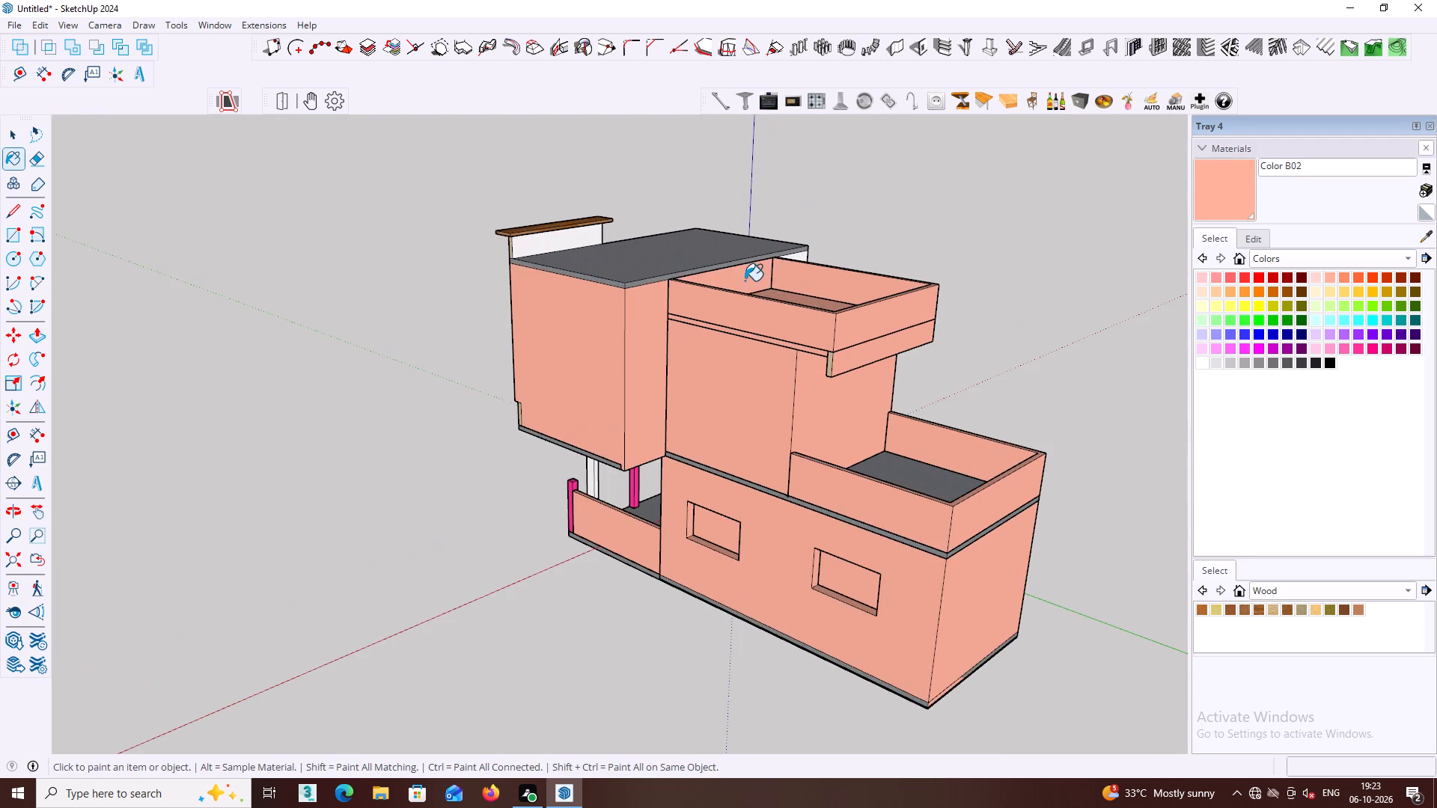
pyautogui.moveTo(746, 275); pyautogui.dragTo(632, 307, button='middle')
pyautogui.scroll(5, 635, 306)
pyautogui.click(835, 274)
# Paint the balcony volume's rear-facing wall beside the light-blue frame and the band below the roof slab with Color B02.
pyautogui.moveTo(838, 275); pyautogui.dragTo(657, 186, button='middle')
pyautogui.moveTo(724, 234); pyautogui.dragTo(786, 288, button='middle')
pyautogui.scroll(-1, 721, 239)
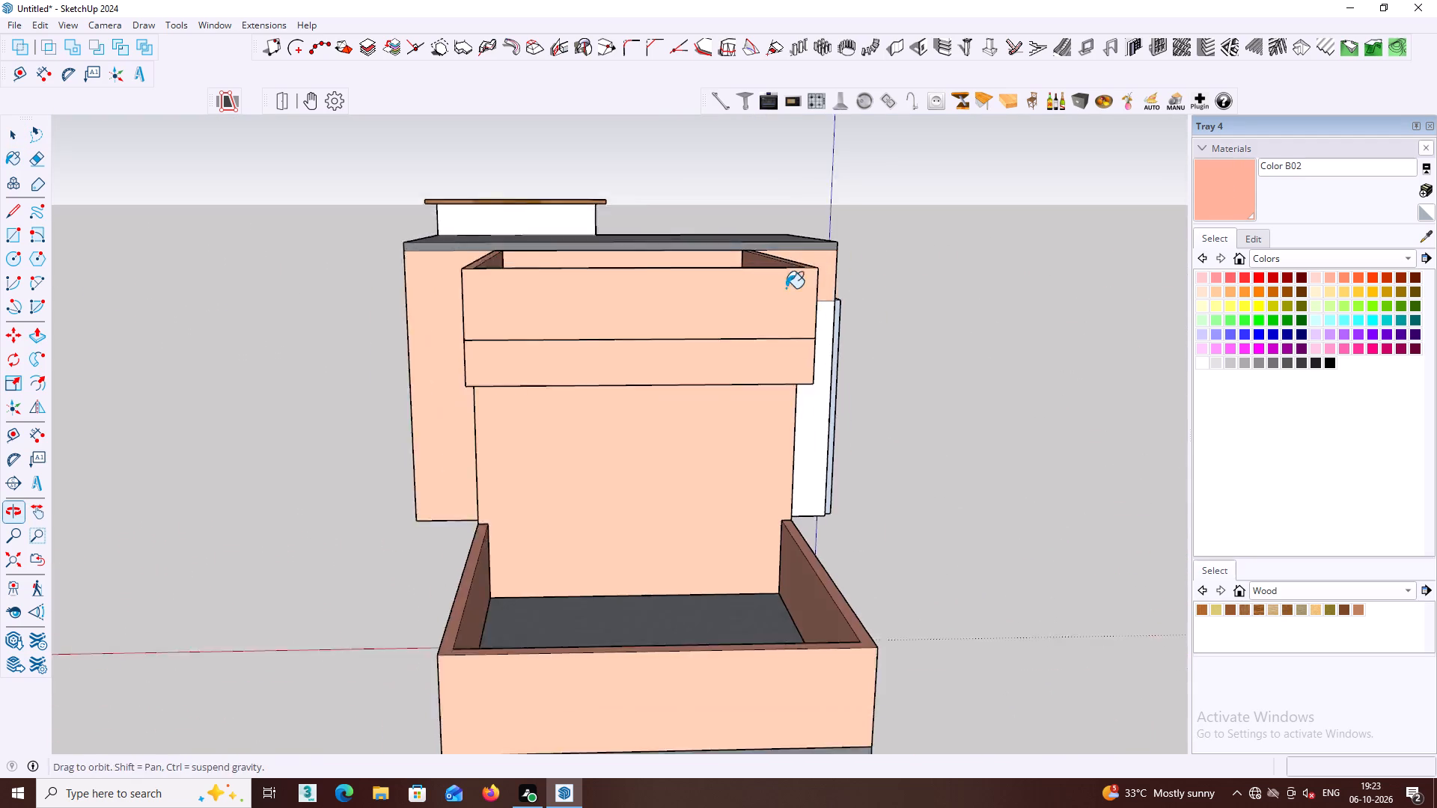
pyautogui.moveTo(786, 288); pyautogui.dragTo(721, 242, button='middle')
pyautogui.scroll(-4, 786, 288)
pyautogui.moveTo(812, 350); pyautogui.dragTo(511, 338, button='middle')
pyautogui.scroll(1, 623, 360)
pyautogui.click(694, 356)
pyautogui.click(778, 242)
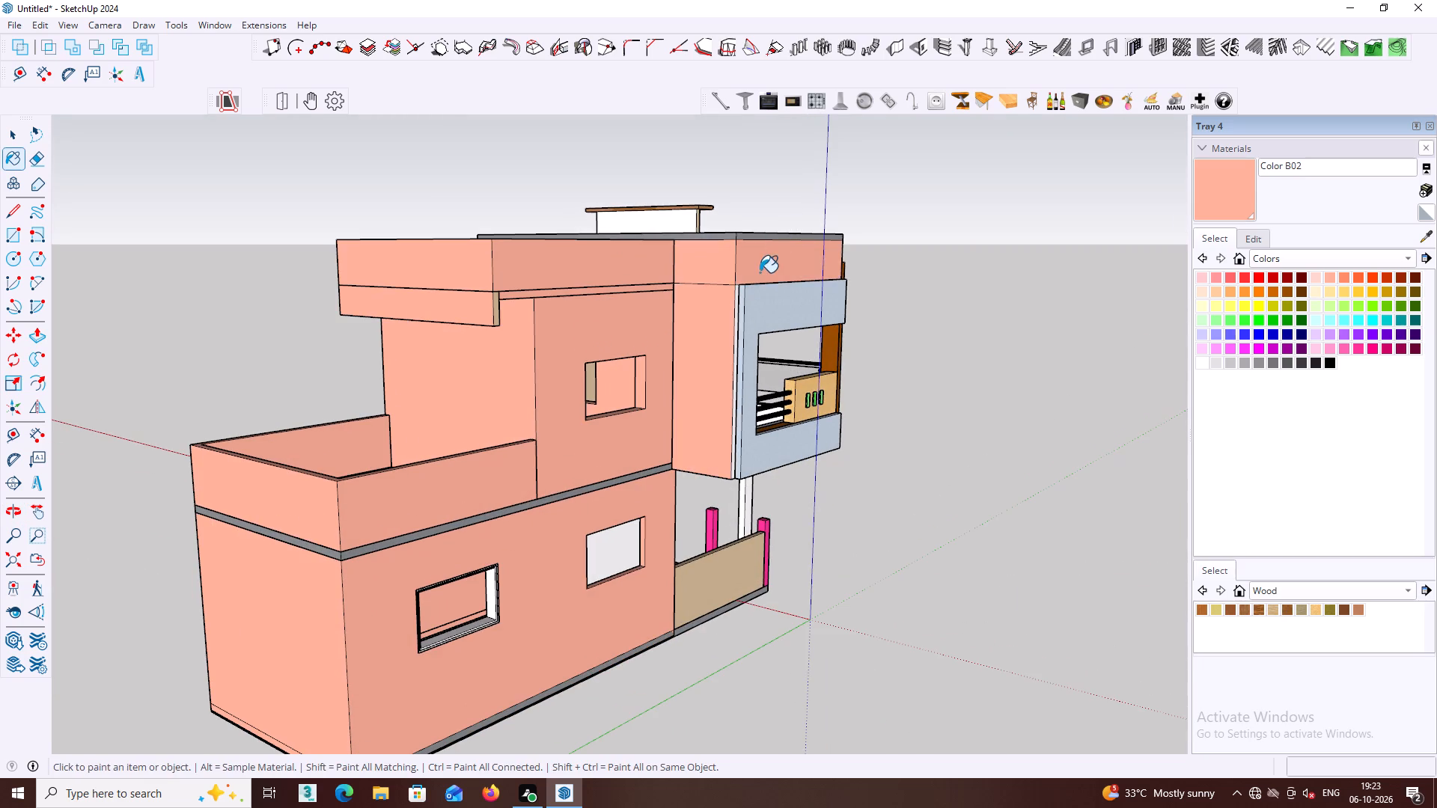
# Paint the narrow white strip between the balcony volume's wall and the light-blue frame, including its underside, with Color B02.
pyautogui.moveTo(770, 257); pyautogui.dragTo(503, 273, button='middle')
pyautogui.moveTo(602, 281); pyautogui.dragTo(541, 398, button='middle')
pyautogui.moveTo(762, 336); pyautogui.dragTo(433, 309, button='middle')
pyautogui.moveTo(641, 328); pyautogui.dragTo(1170, 279, button='middle')
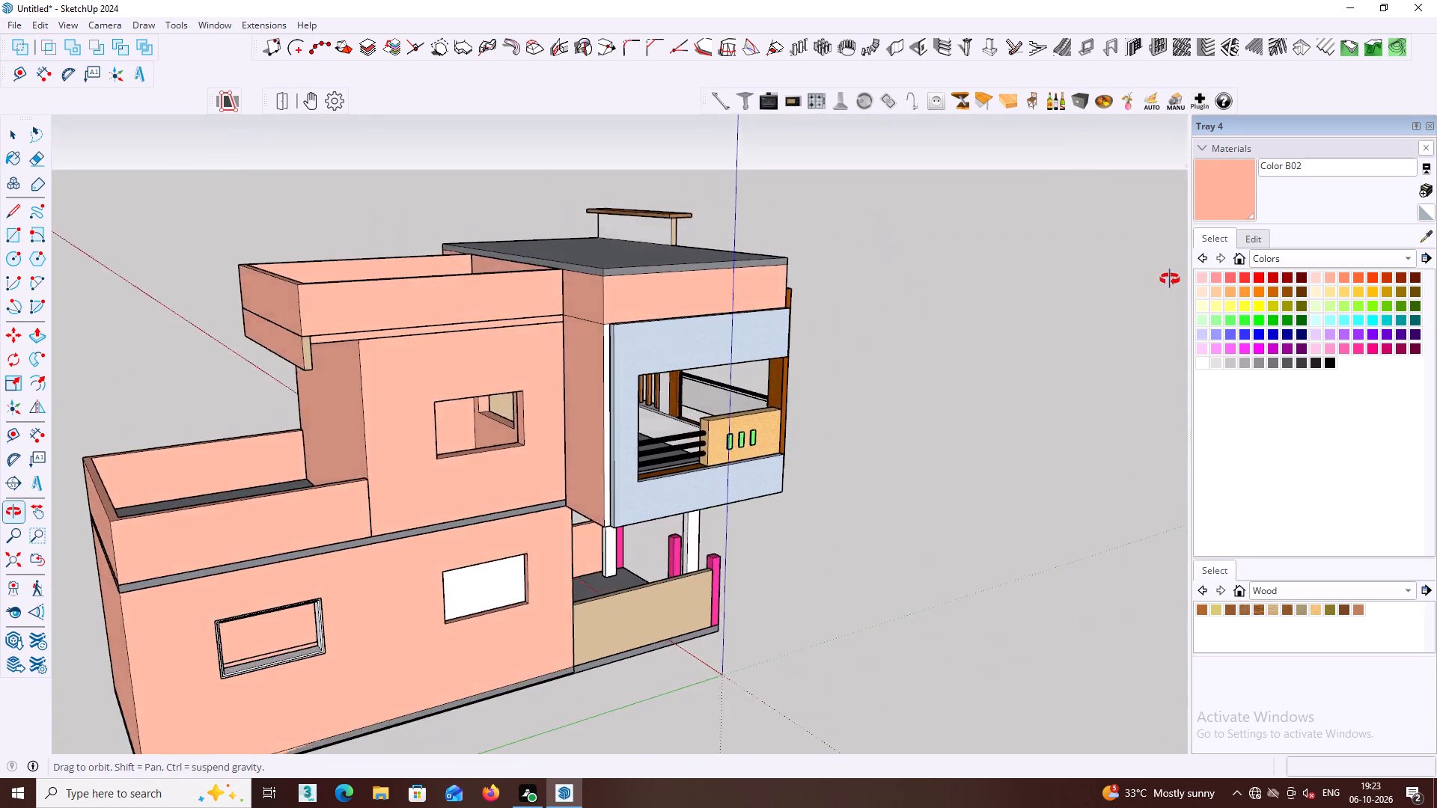
pyautogui.moveTo(1170, 279); pyautogui.dragTo(1162, 281, button='middle')
pyautogui.scroll(9, 663, 388)
pyautogui.click(558, 384)
pyautogui.scroll(-6, 555, 383)
pyautogui.moveTo(546, 505); pyautogui.dragTo(540, 307, button='middle')
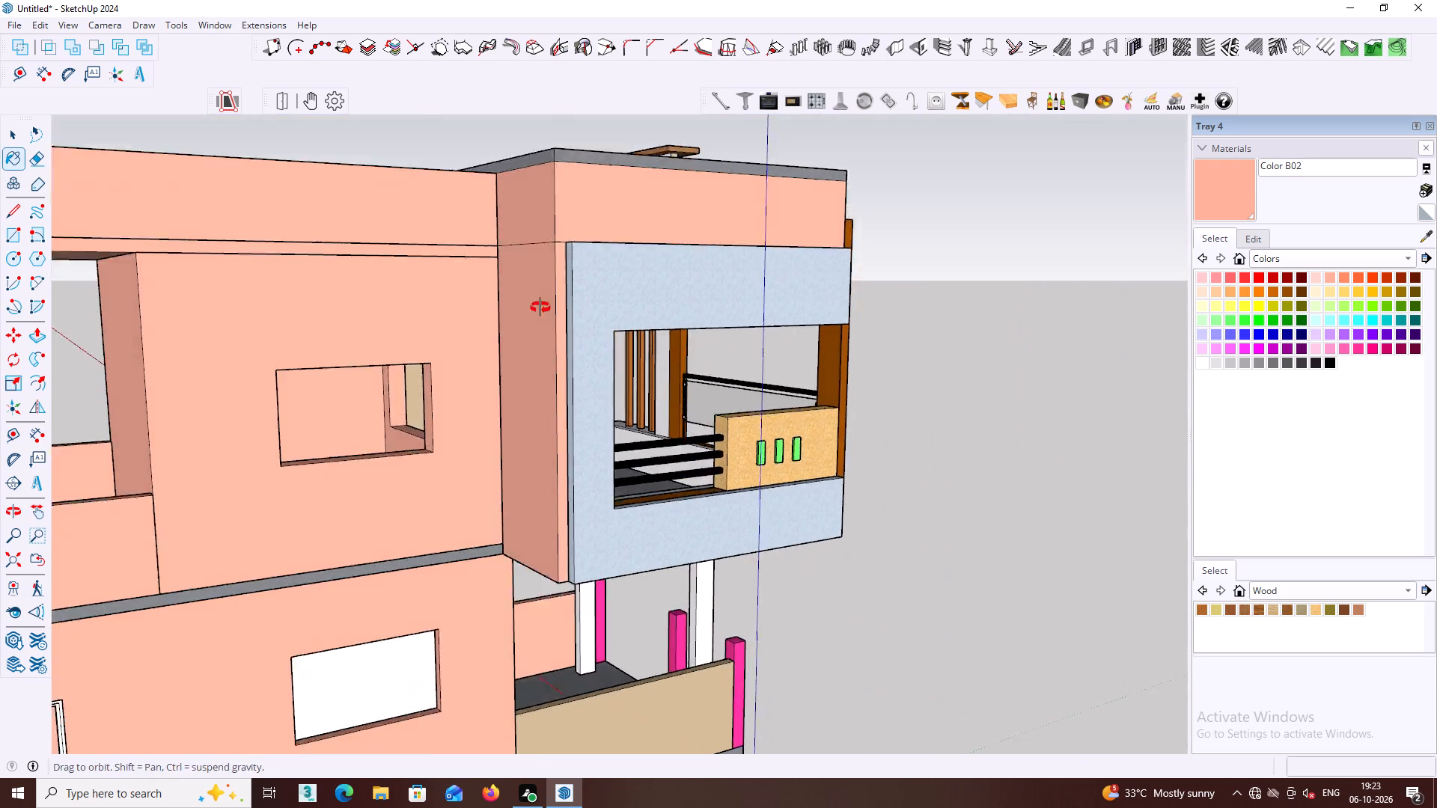
pyautogui.moveTo(540, 307); pyautogui.dragTo(540, 200, button='middle')
pyautogui.moveTo(556, 466); pyautogui.dragTo(552, 345, button='middle')
pyautogui.scroll(3, 518, 293)
pyautogui.click(521, 279)
# Examine the balcony volume from below, the side walls and the front facade for surfaces still unpainted.
pyautogui.moveTo(523, 283); pyautogui.dragTo(522, 338, button='middle')
pyautogui.moveTo(555, 425); pyautogui.dragTo(557, 465, button='middle')
pyautogui.scroll(-2, 555, 448)
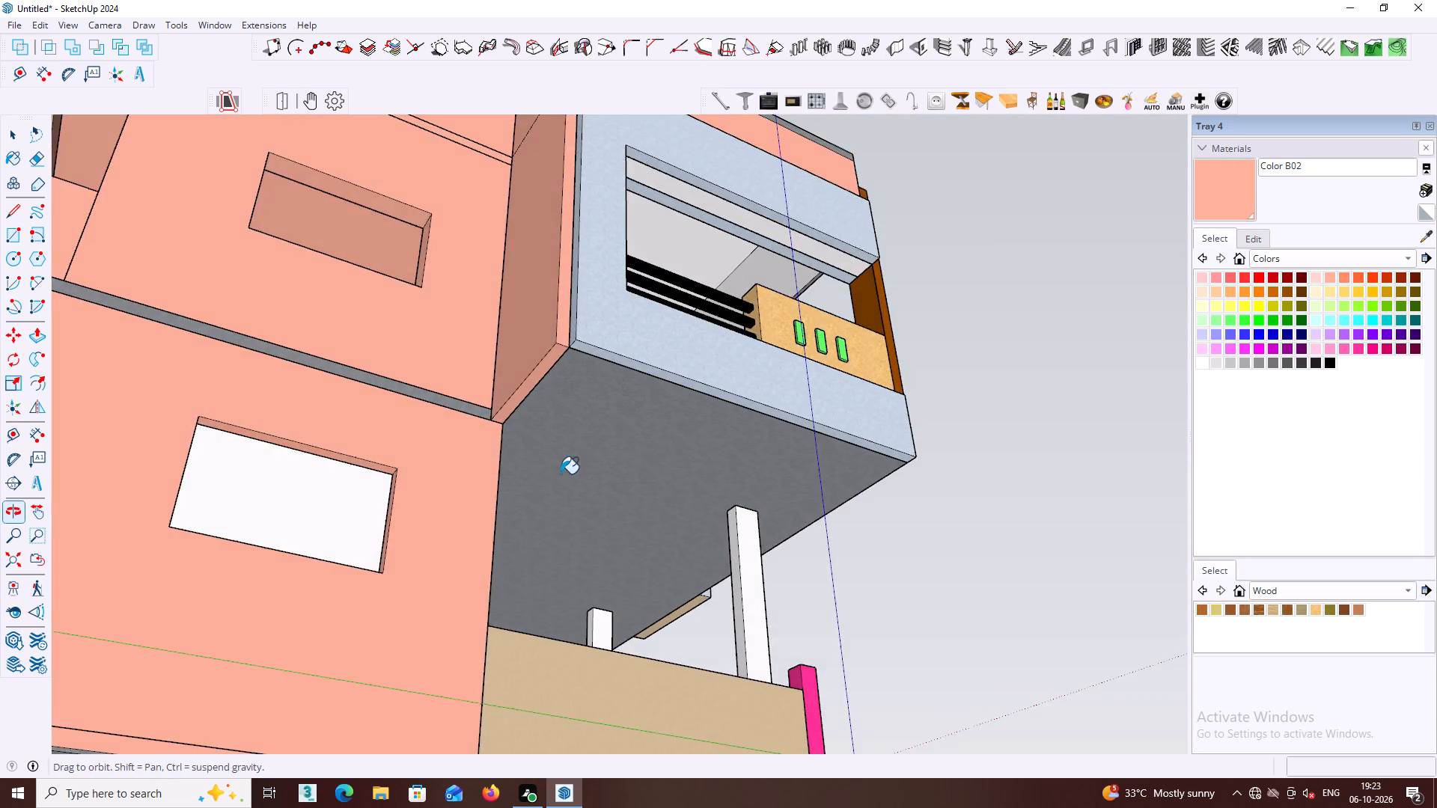
pyautogui.scroll(-6, 561, 474)
pyautogui.moveTo(499, 530); pyautogui.dragTo(515, 633, button='middle')
pyautogui.scroll(-2, 515, 598)
pyautogui.moveTo(543, 578); pyautogui.dragTo(543, 572, button='middle')
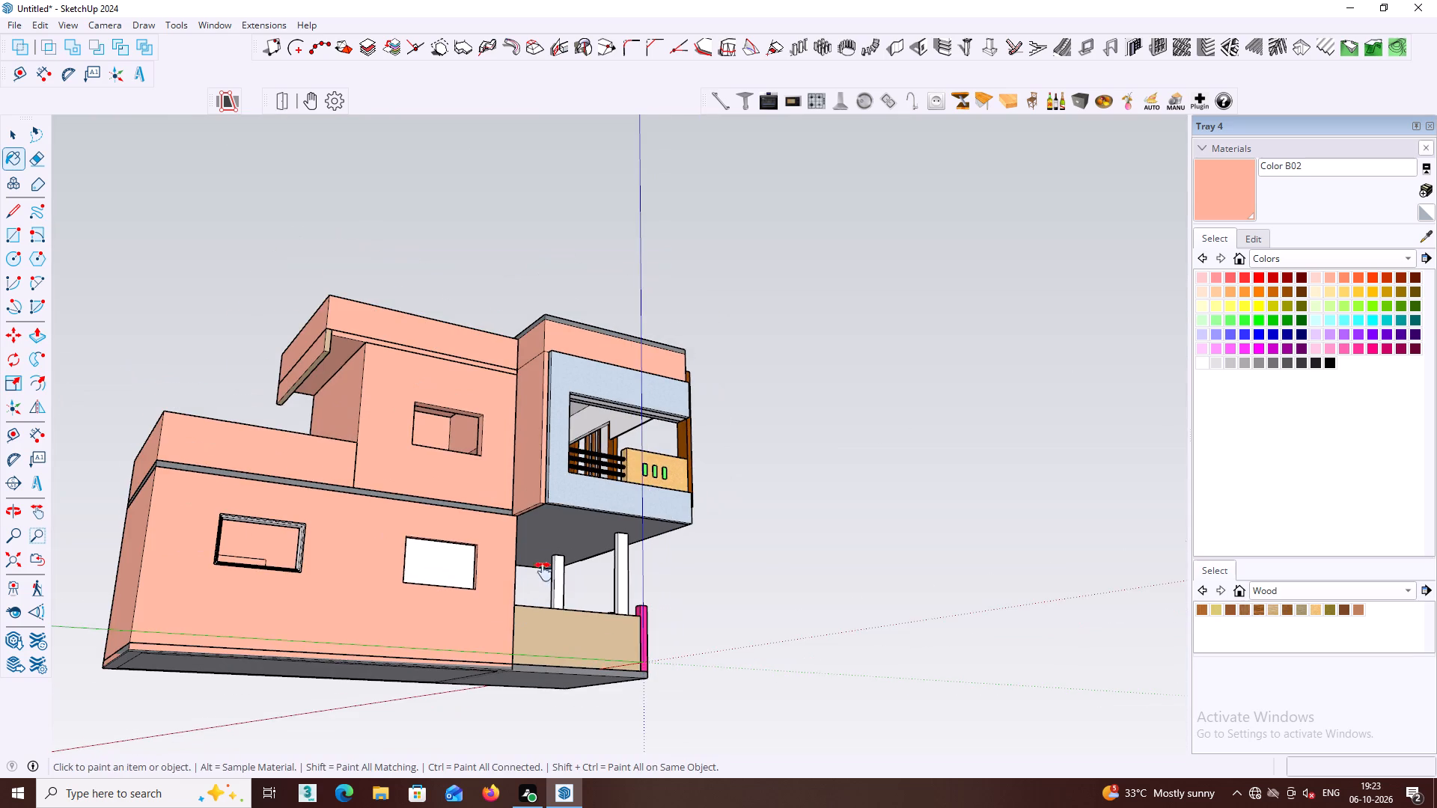
pyautogui.moveTo(543, 572); pyautogui.dragTo(525, 411, button='middle')
pyautogui.moveTo(526, 430); pyautogui.dragTo(461, 646, button='middle')
pyautogui.press('space')
pyautogui.click(719, 556)
pyautogui.moveTo(769, 492); pyautogui.dragTo(465, 480, button='middle')
pyautogui.scroll(2, 535, 444)
pyautogui.moveTo(651, 441); pyautogui.dragTo(436, 424, button='middle')
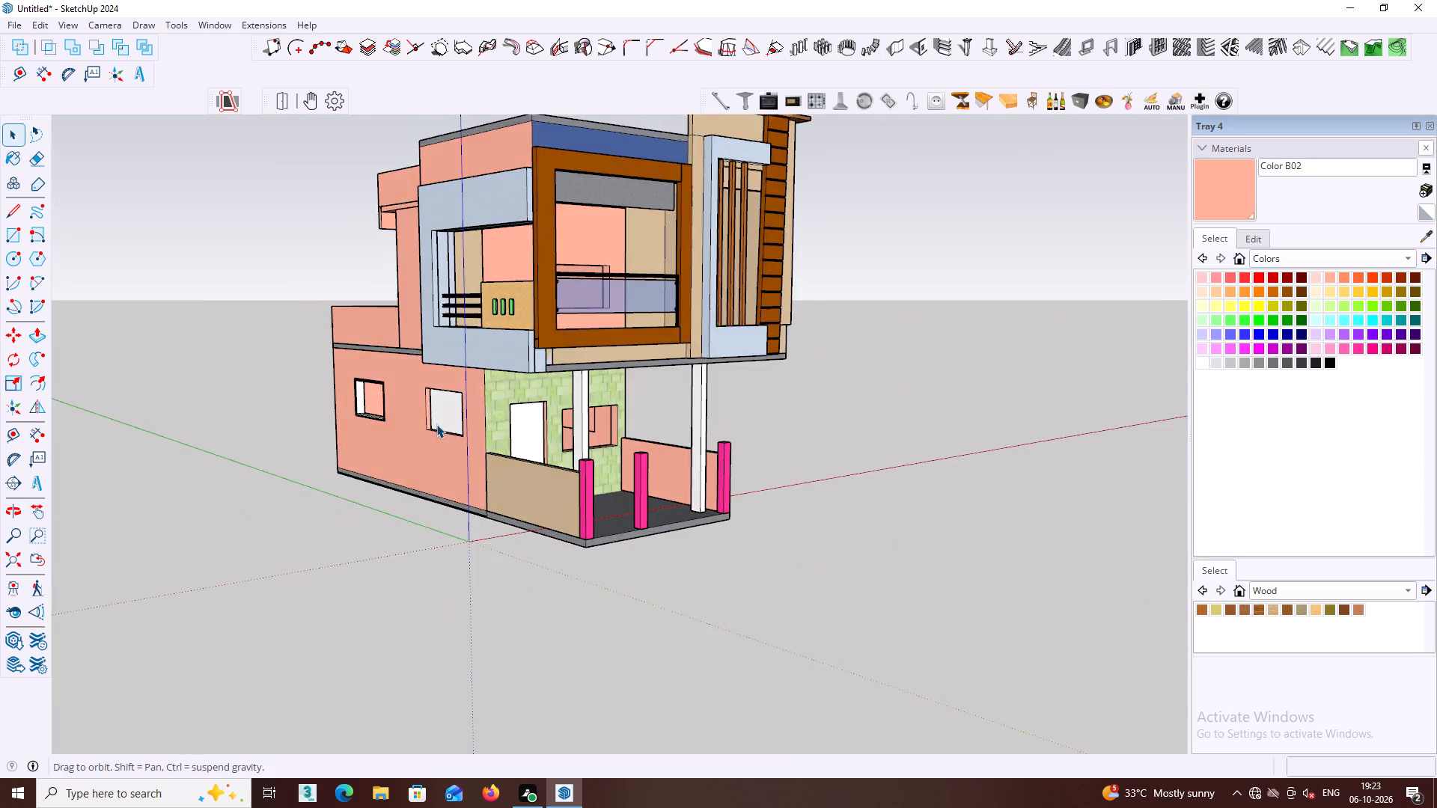
pyautogui.moveTo(436, 424); pyautogui.dragTo(436, 424, button='middle')
pyautogui.moveTo(548, 422); pyautogui.dragTo(470, 408, button='middle')
pyautogui.moveTo(600, 407); pyautogui.dragTo(490, 417, button='middle')
pyautogui.middleClick(582, 470)
# Paint the tall white porch column beside the Color B02 parapet with Roofing Shingles Multi from the Roofing materials.
pyautogui.scroll(-1, 582, 470)
pyautogui.moveTo(578, 501); pyautogui.dragTo(545, 617, button='middle')
pyautogui.scroll(3, 591, 535)
pyautogui.moveTo(589, 509); pyautogui.dragTo(557, 671, button='middle')
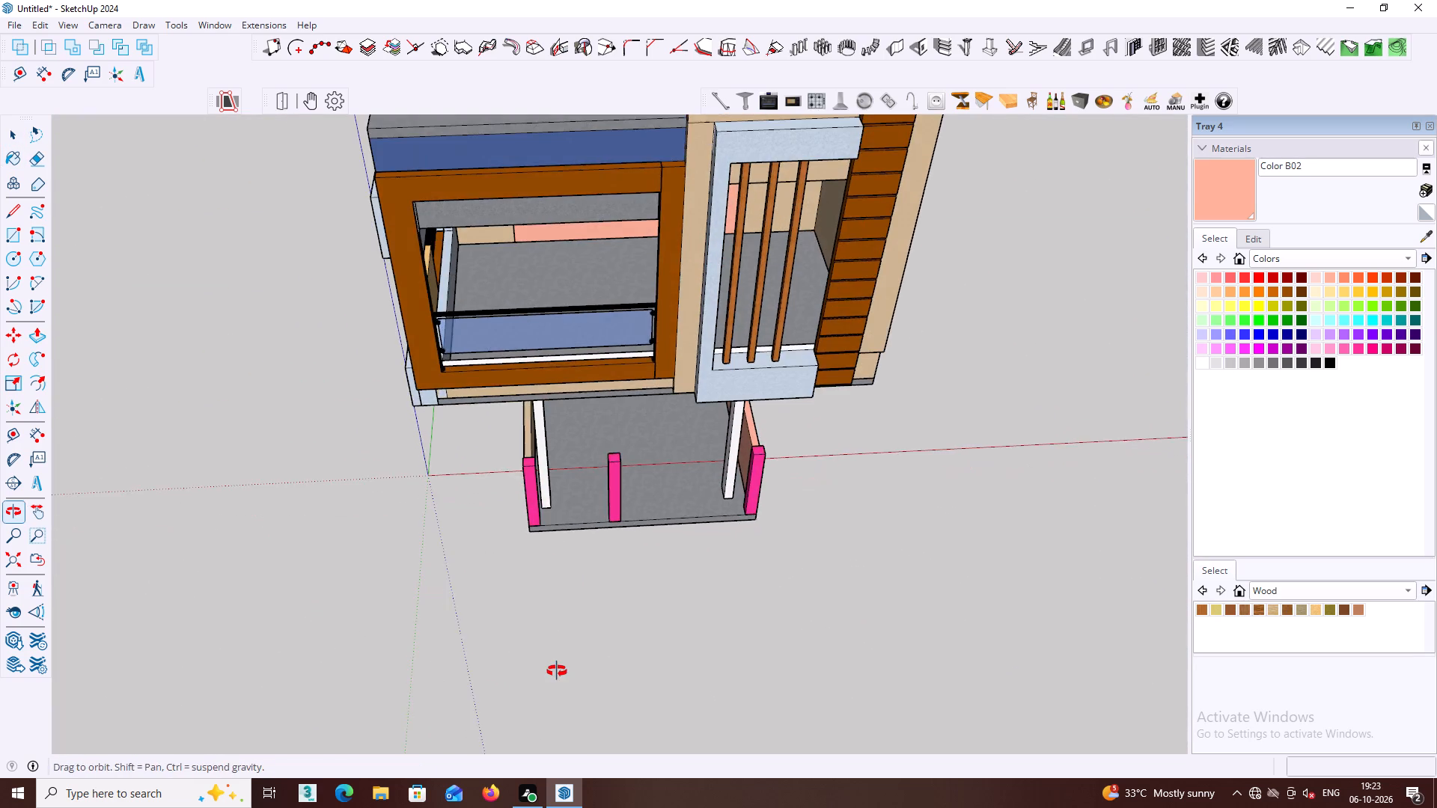
pyautogui.moveTo(557, 671); pyautogui.dragTo(557, 670, button='middle')
pyautogui.scroll(2, 555, 519)
pyautogui.moveTo(546, 485); pyautogui.dragTo(558, 272, button='middle')
pyautogui.scroll(3, 704, 385)
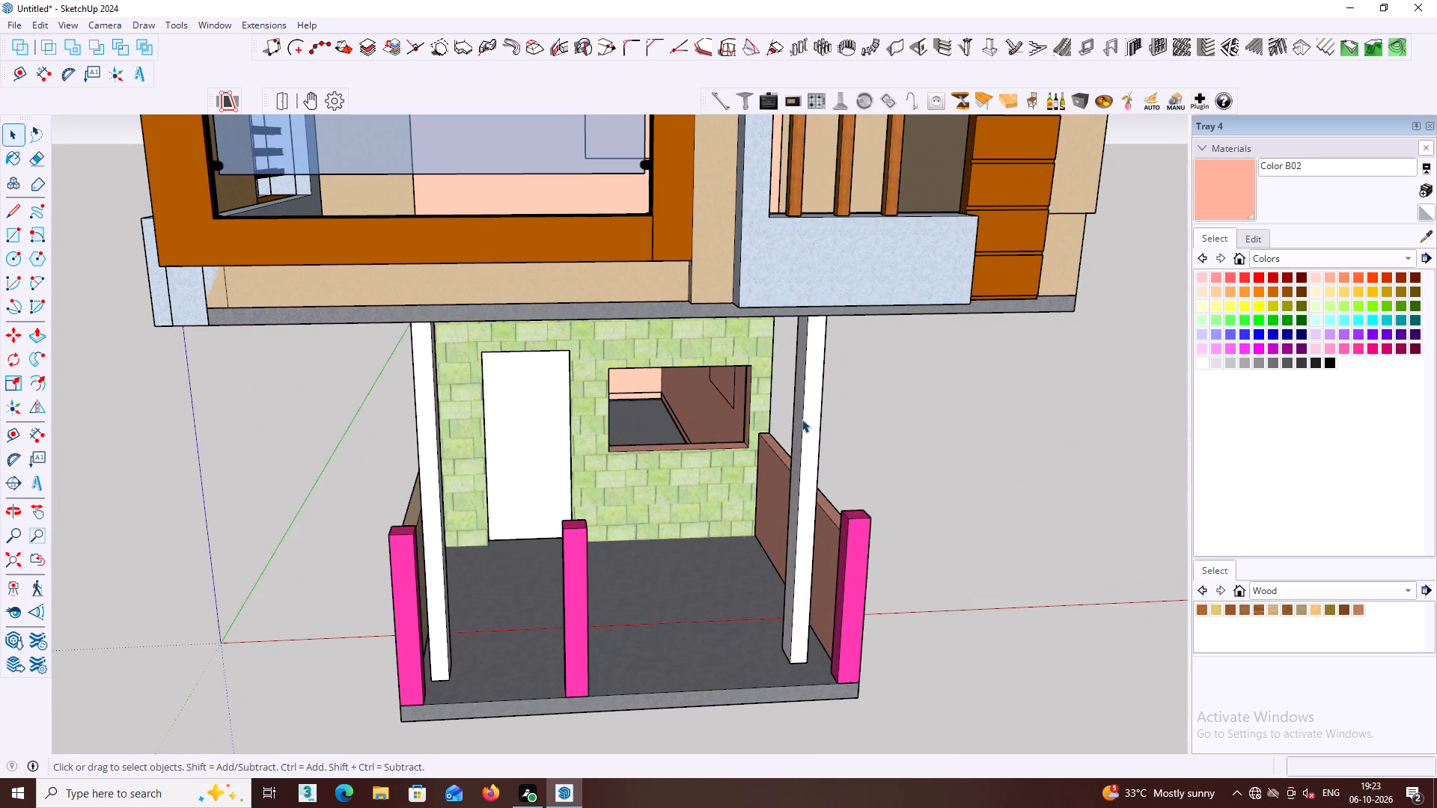
pyautogui.click(805, 419)
pyautogui.moveTo(807, 417); pyautogui.dragTo(838, 358, button='middle')
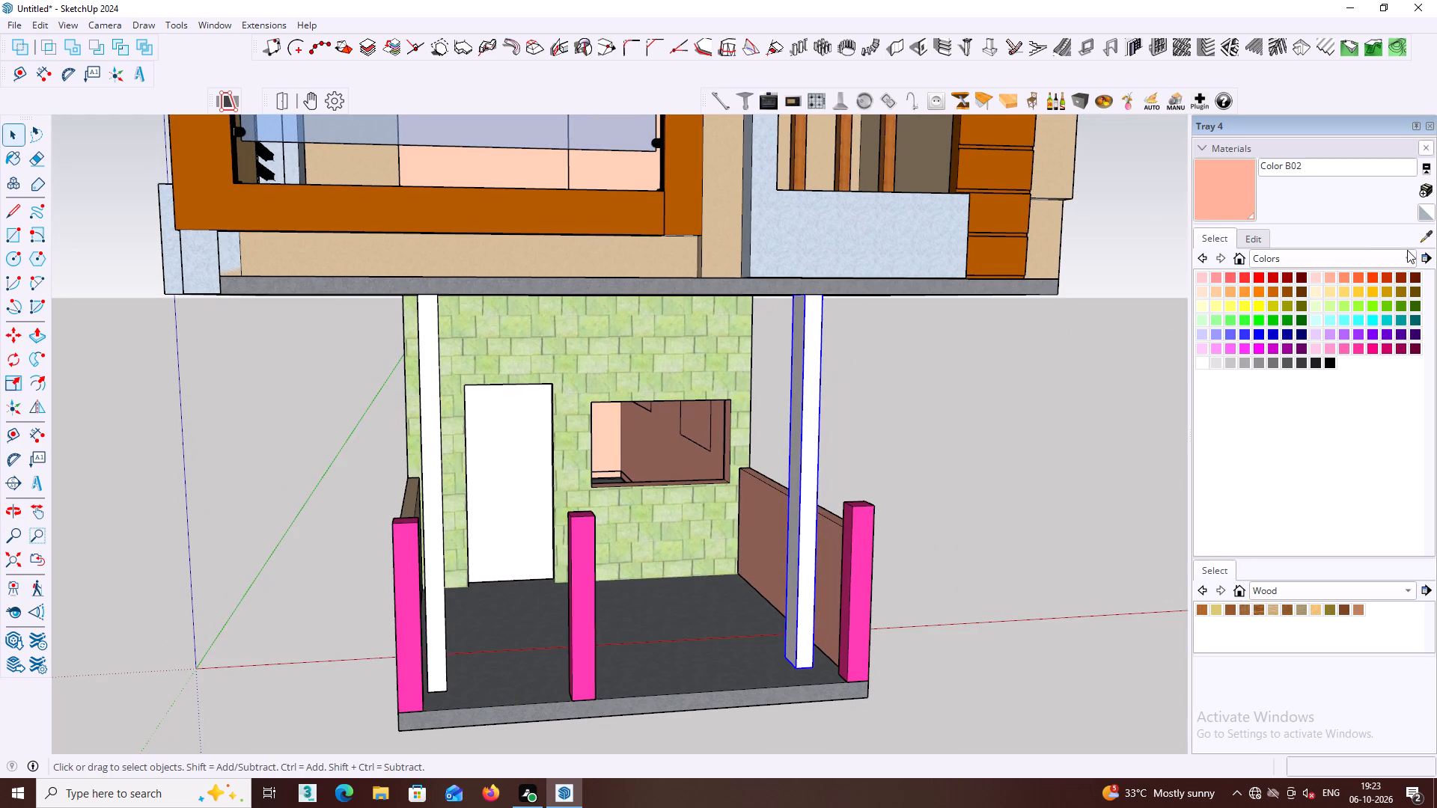
pyautogui.click(1409, 257)
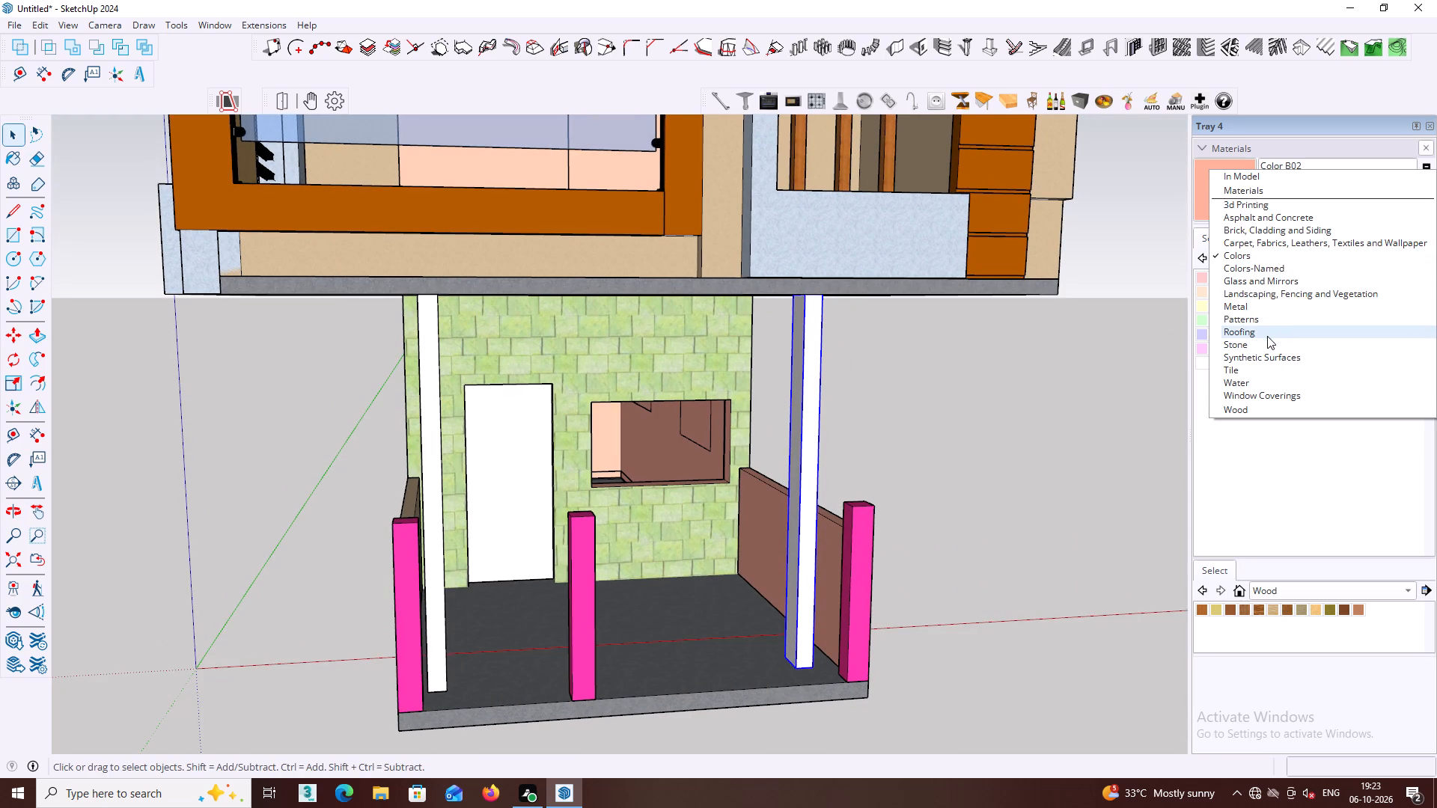
pyautogui.click(1251, 373)
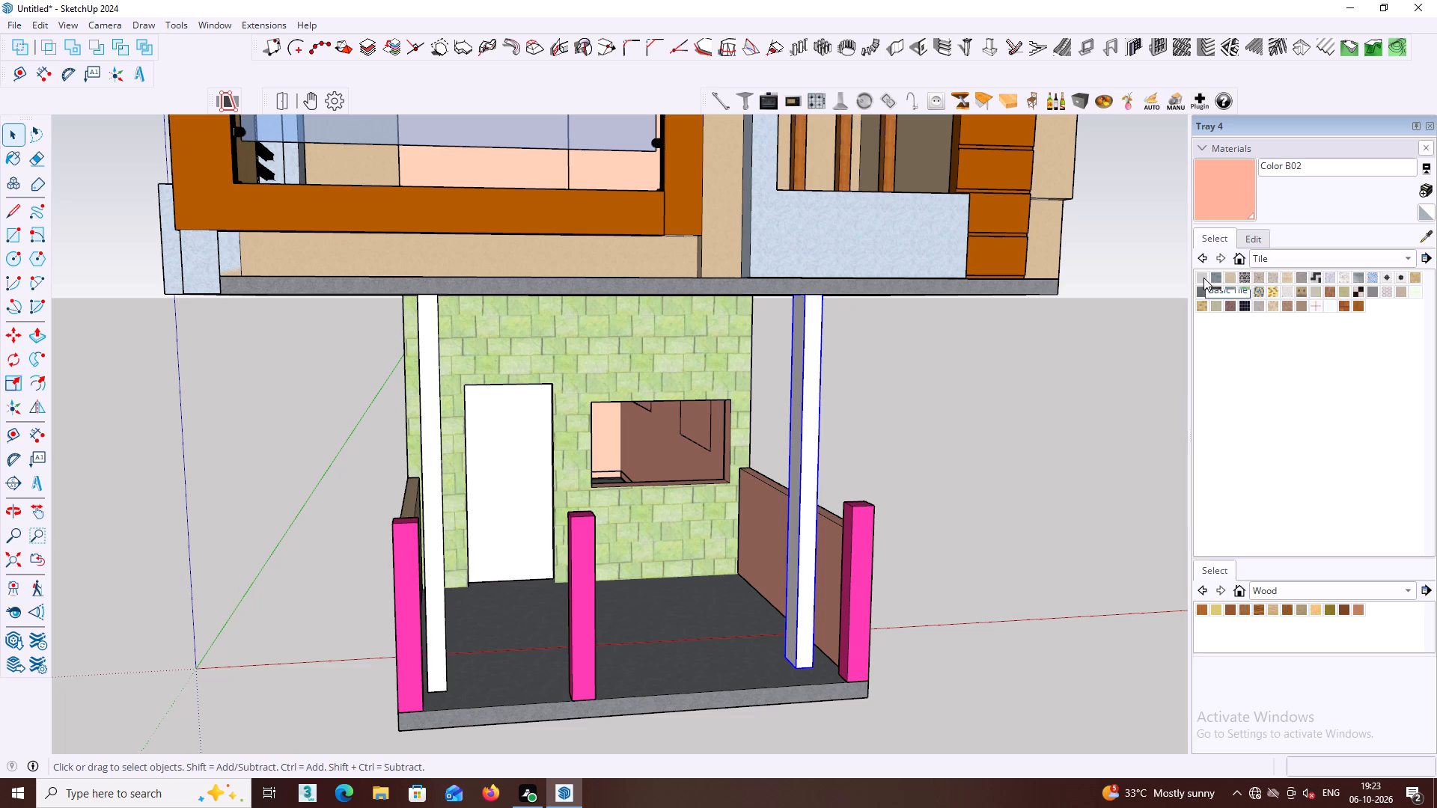
pyautogui.click(1409, 260)
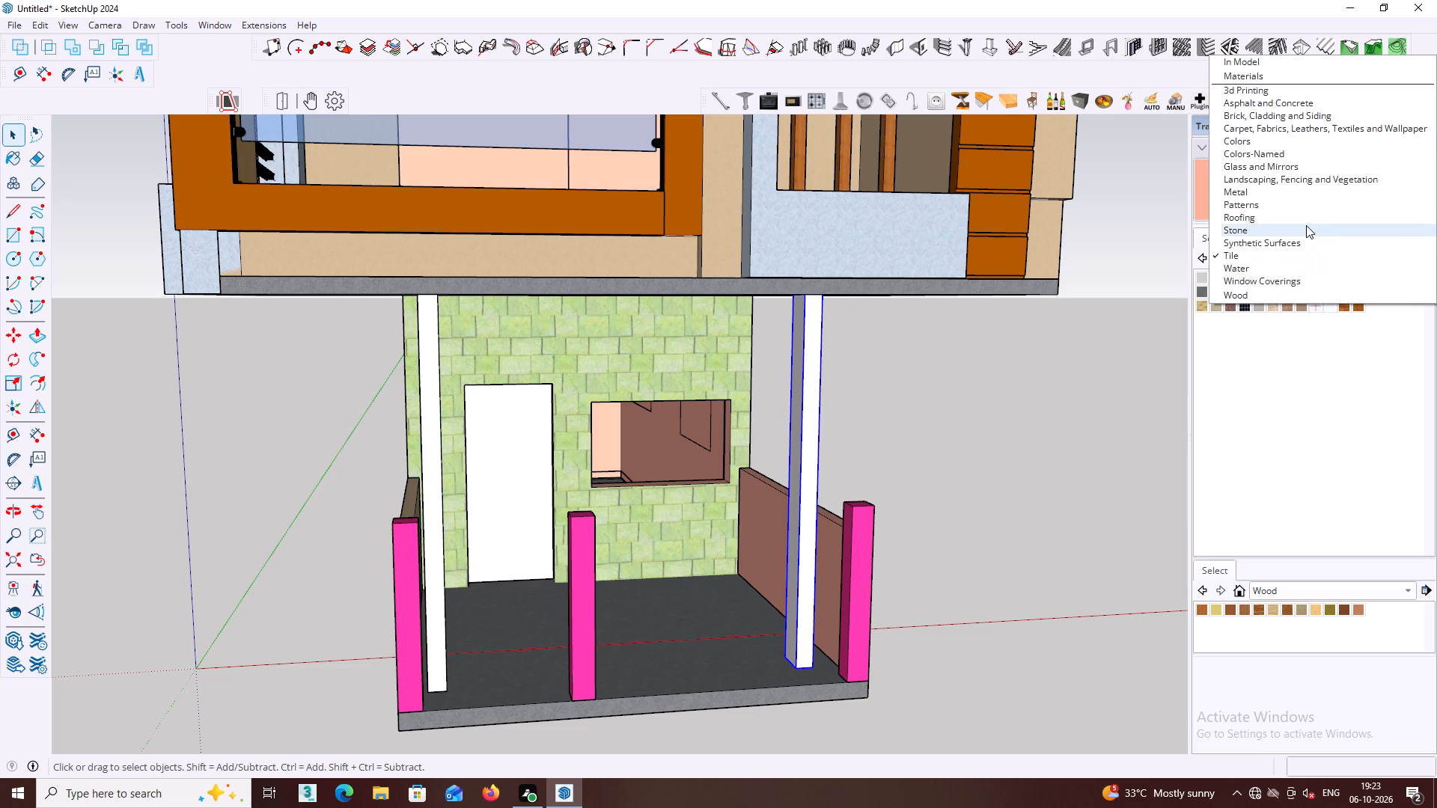
pyautogui.click(1289, 221)
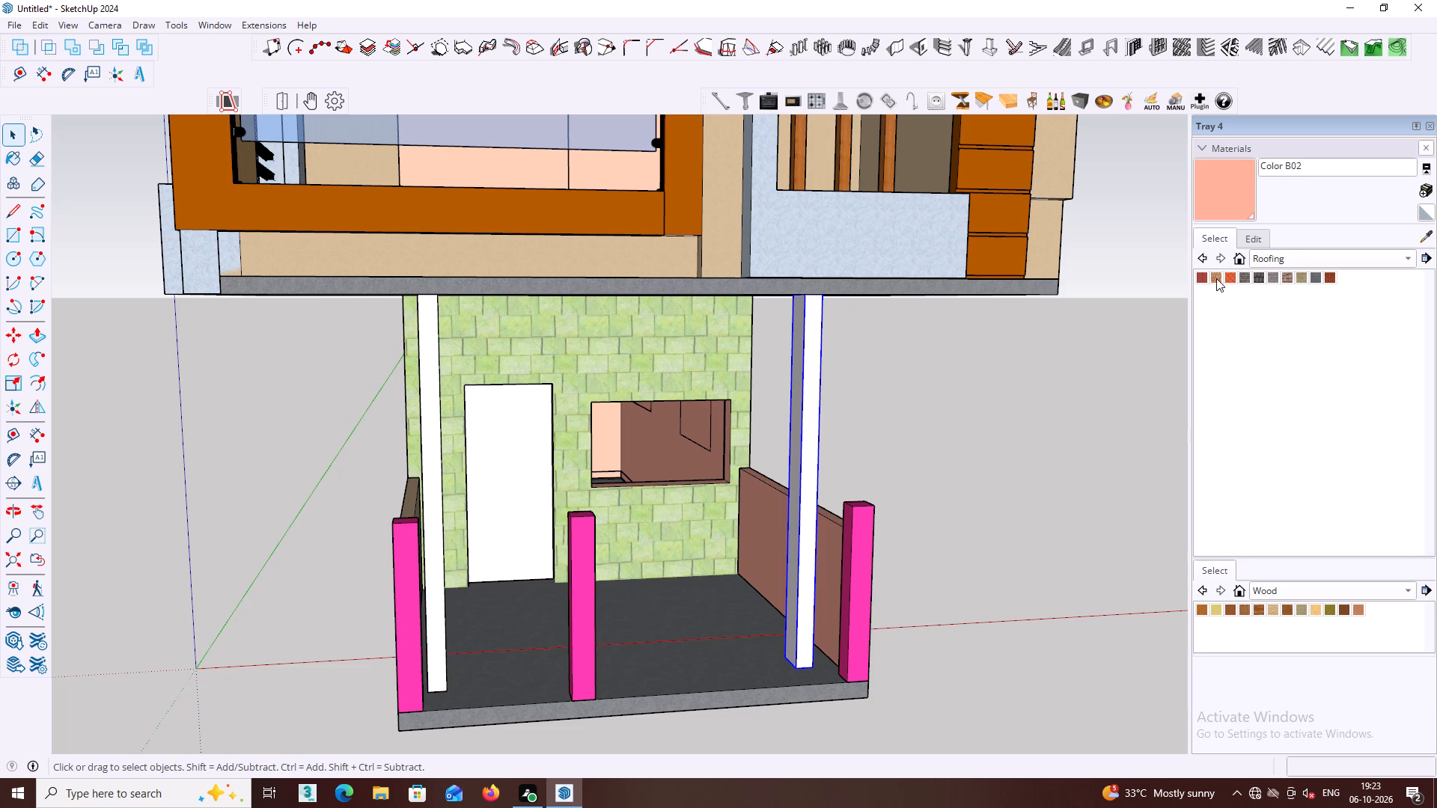
pyautogui.click(1216, 278)
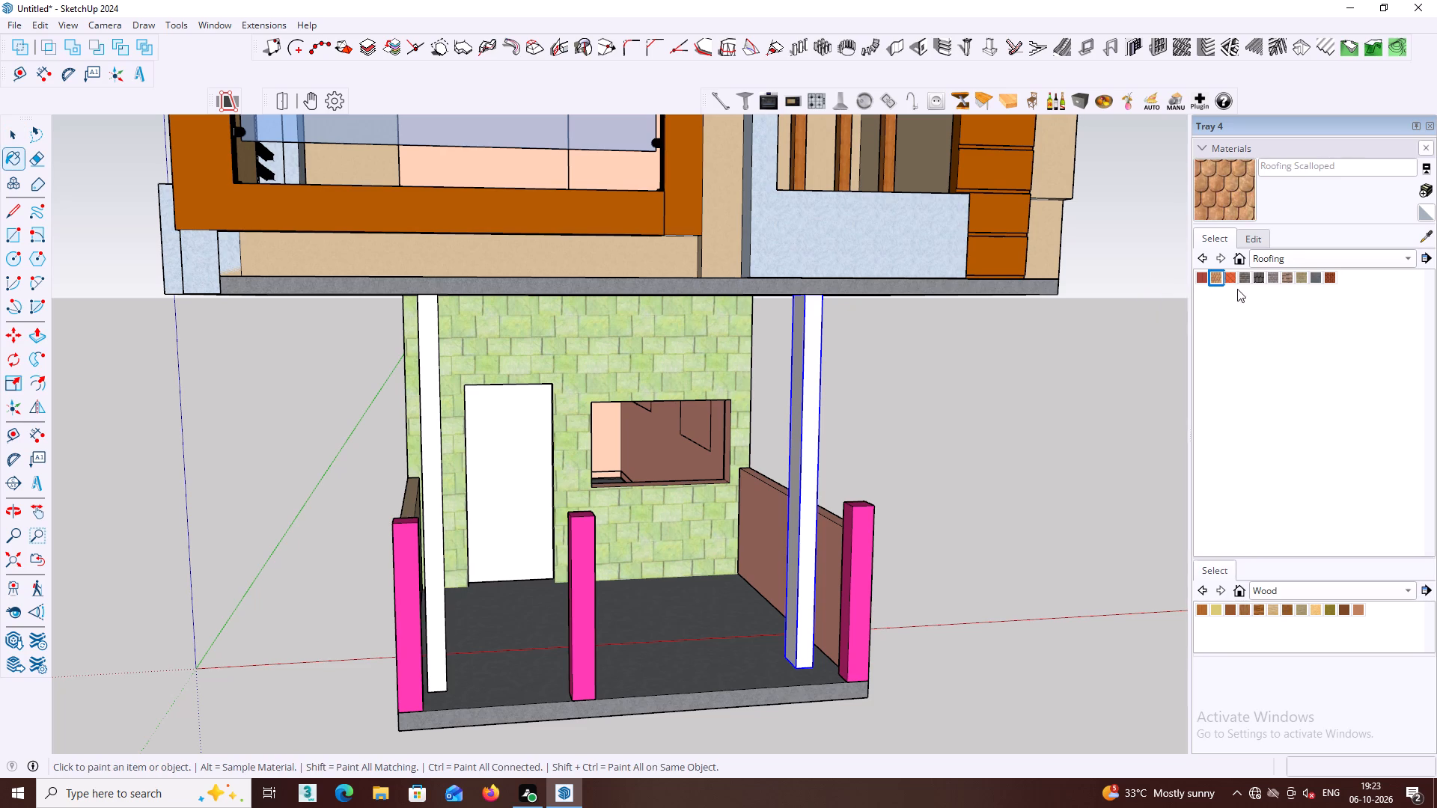
pyautogui.click(1273, 277)
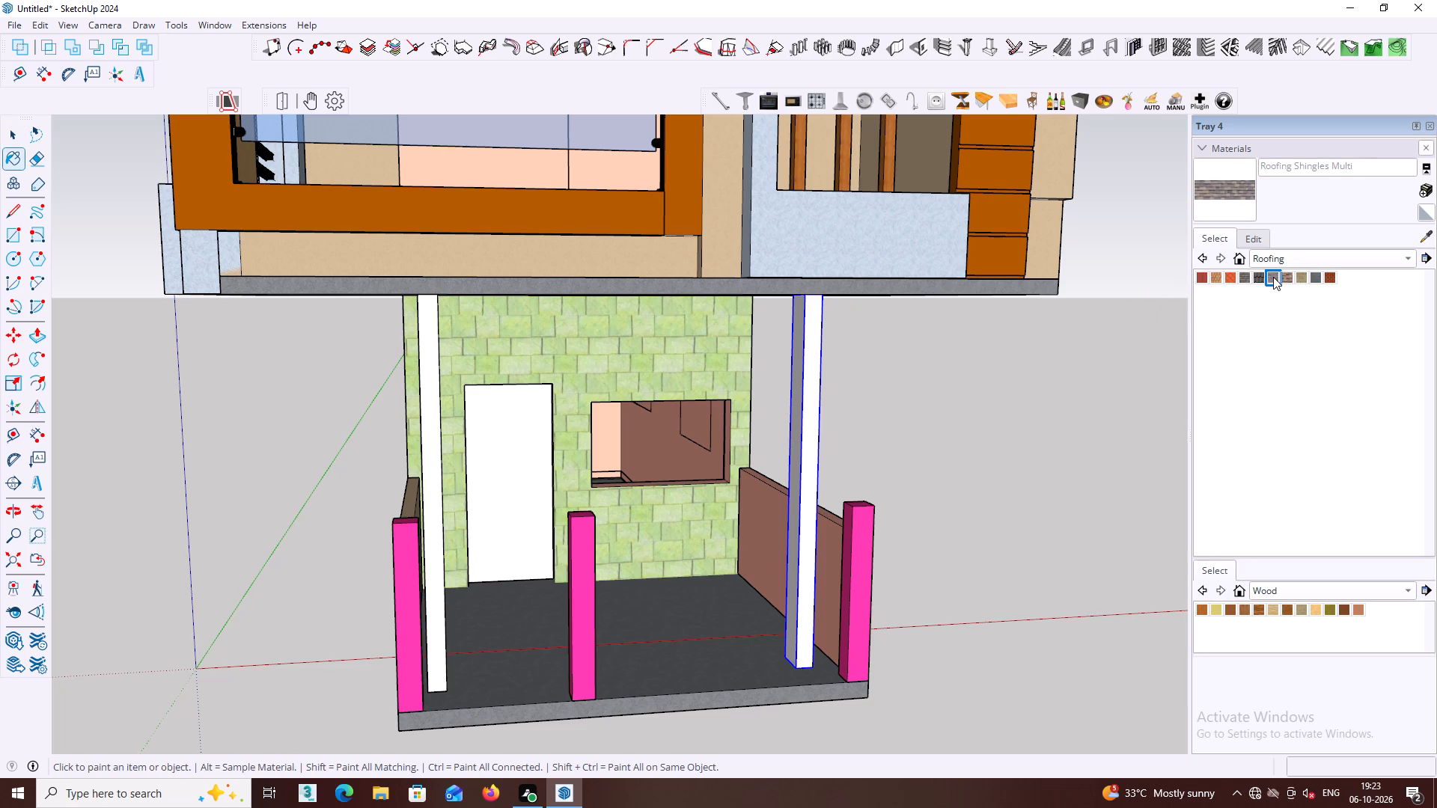
pyautogui.click(804, 416)
# Paint the other tall white porch column, near the beige parapet, with Roofing Shingles Multi.
pyautogui.moveTo(807, 414); pyautogui.dragTo(992, 407, button='middle')
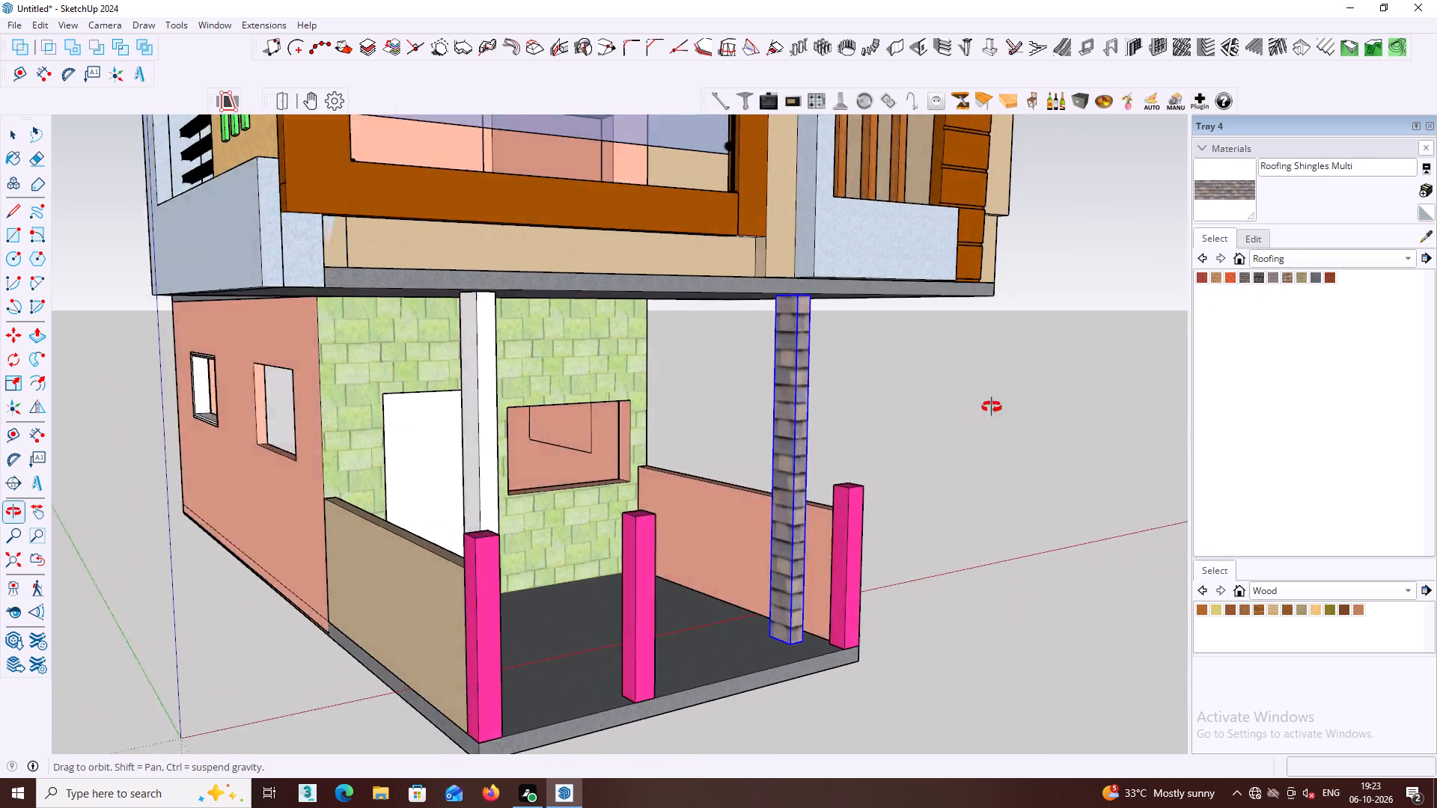
pyautogui.moveTo(992, 407); pyautogui.dragTo(1095, 387, button='middle')
pyautogui.scroll(4, 800, 430)
pyautogui.moveTo(754, 428); pyautogui.dragTo(1066, 416, button='middle')
pyautogui.click(957, 398)
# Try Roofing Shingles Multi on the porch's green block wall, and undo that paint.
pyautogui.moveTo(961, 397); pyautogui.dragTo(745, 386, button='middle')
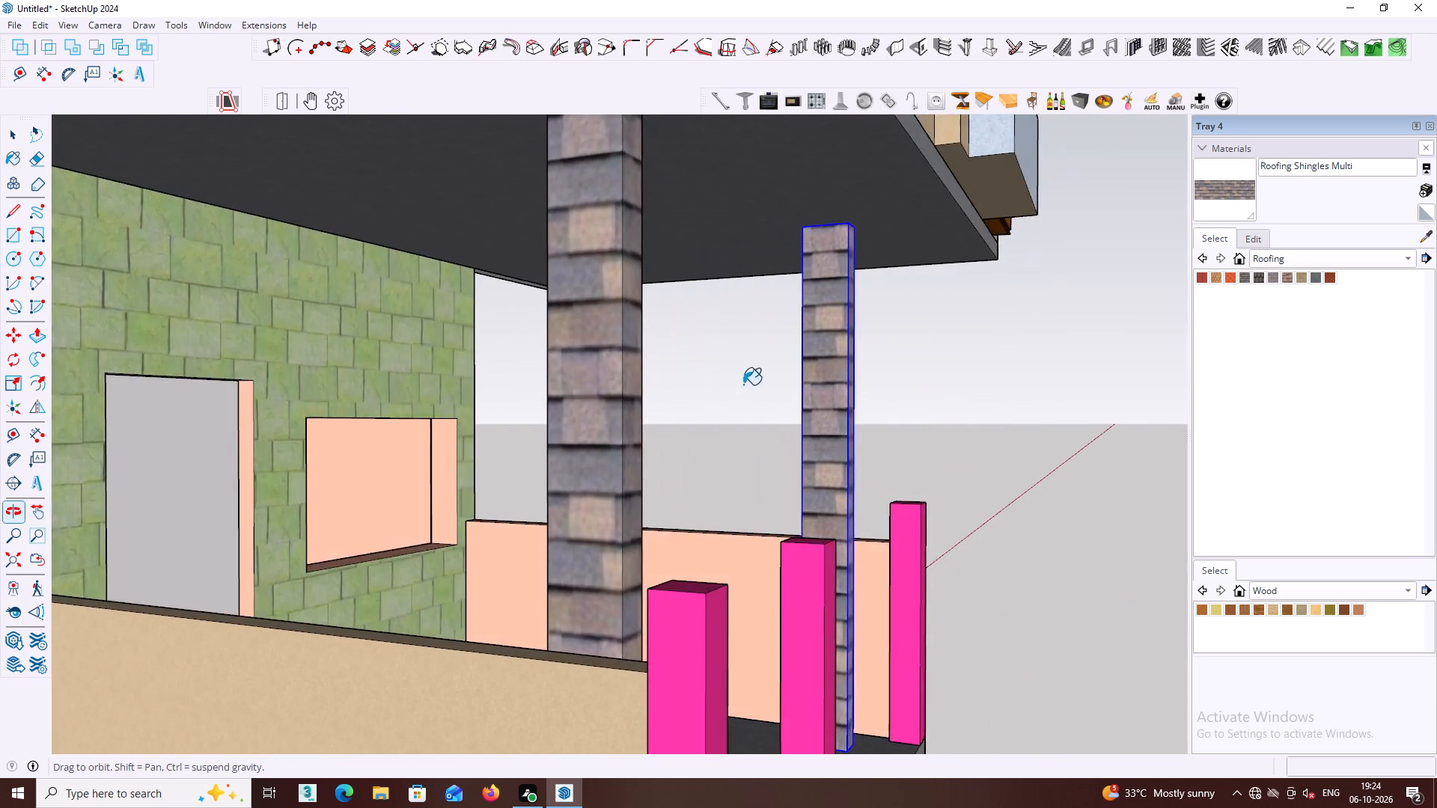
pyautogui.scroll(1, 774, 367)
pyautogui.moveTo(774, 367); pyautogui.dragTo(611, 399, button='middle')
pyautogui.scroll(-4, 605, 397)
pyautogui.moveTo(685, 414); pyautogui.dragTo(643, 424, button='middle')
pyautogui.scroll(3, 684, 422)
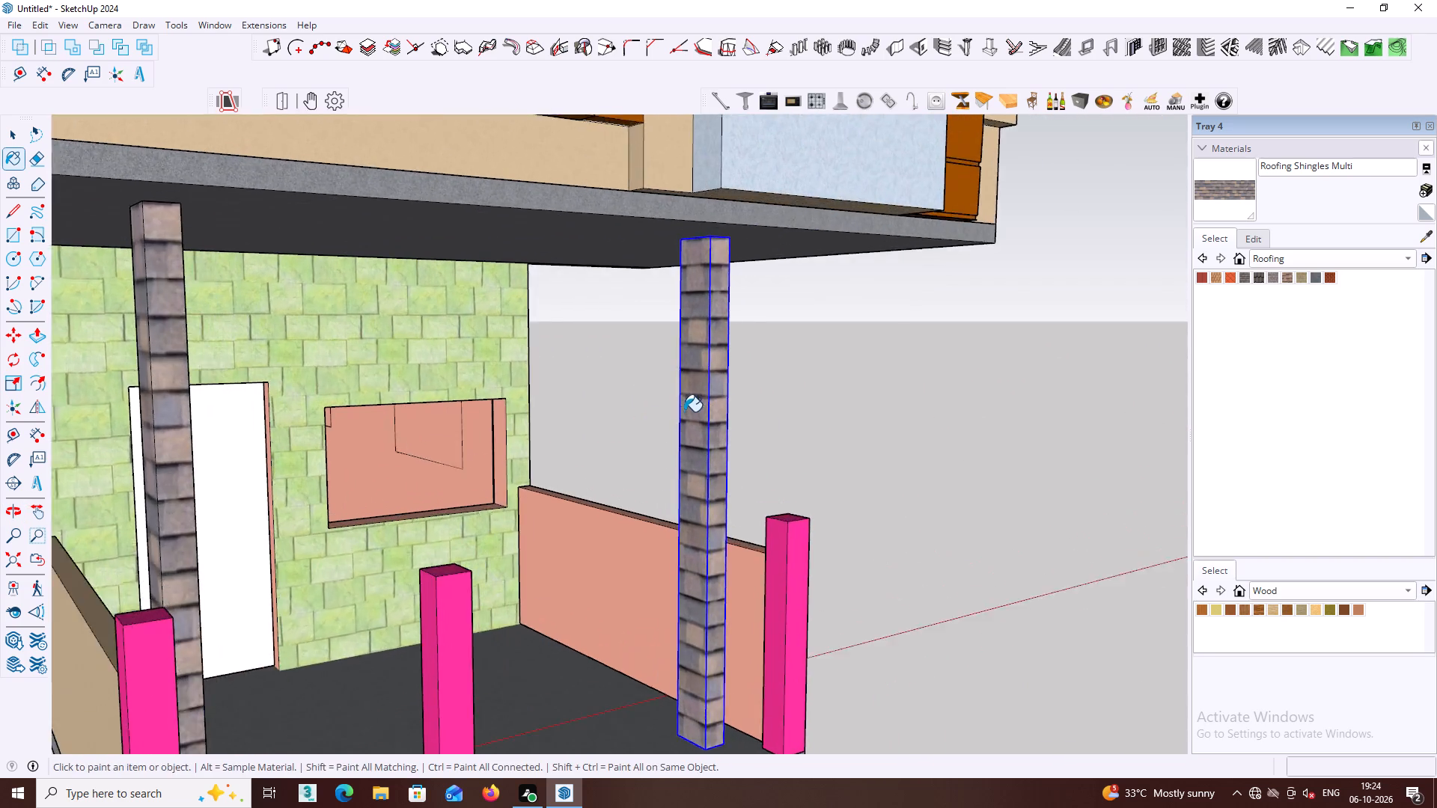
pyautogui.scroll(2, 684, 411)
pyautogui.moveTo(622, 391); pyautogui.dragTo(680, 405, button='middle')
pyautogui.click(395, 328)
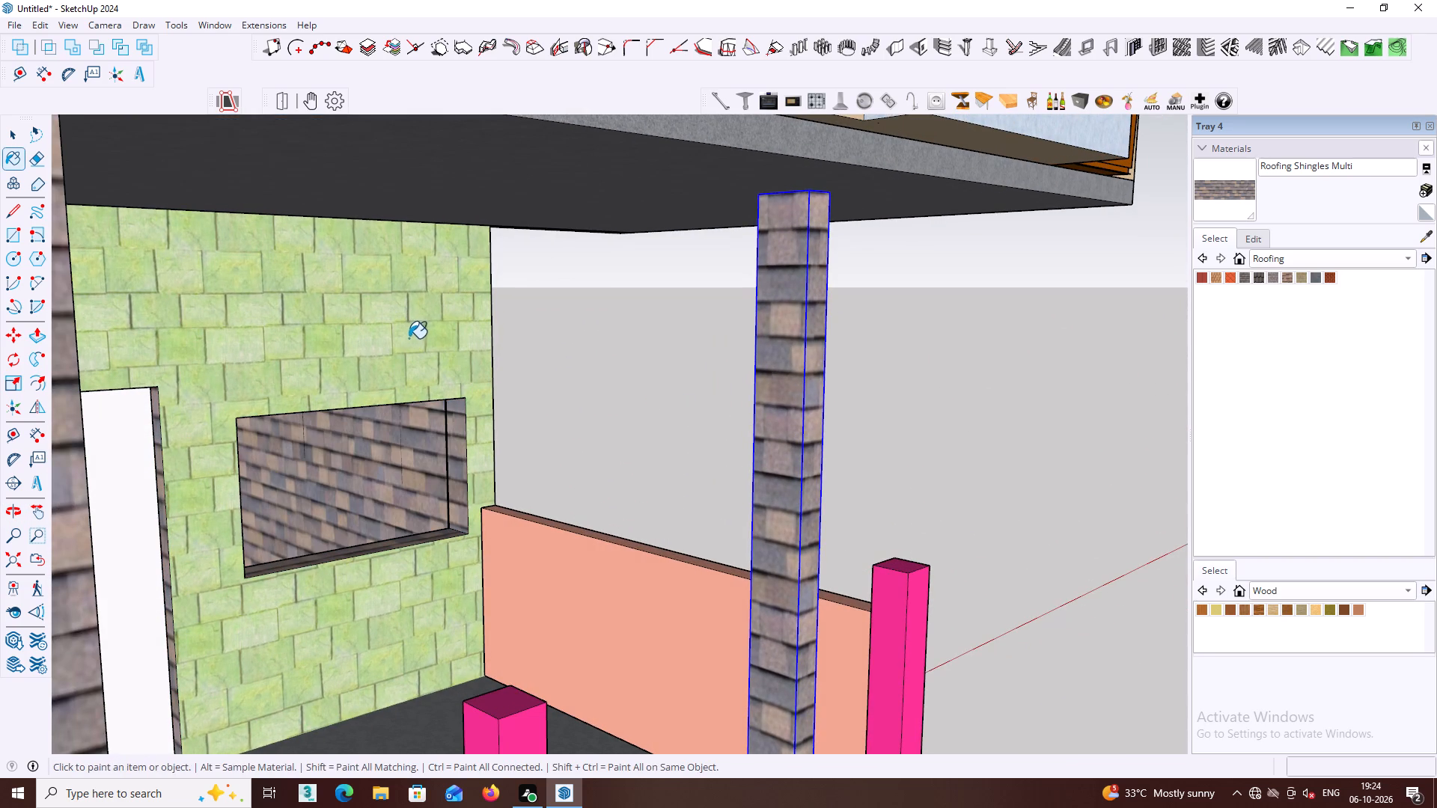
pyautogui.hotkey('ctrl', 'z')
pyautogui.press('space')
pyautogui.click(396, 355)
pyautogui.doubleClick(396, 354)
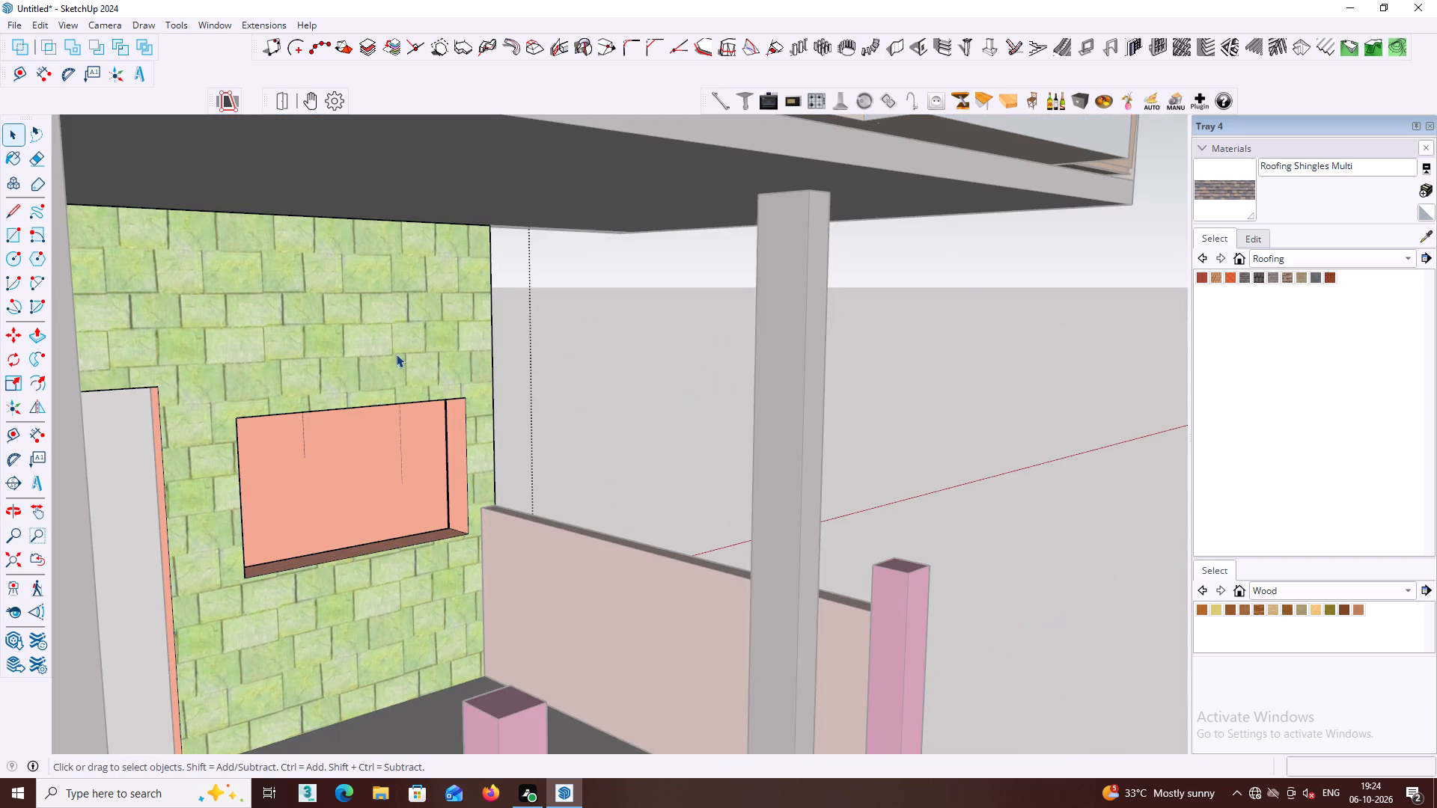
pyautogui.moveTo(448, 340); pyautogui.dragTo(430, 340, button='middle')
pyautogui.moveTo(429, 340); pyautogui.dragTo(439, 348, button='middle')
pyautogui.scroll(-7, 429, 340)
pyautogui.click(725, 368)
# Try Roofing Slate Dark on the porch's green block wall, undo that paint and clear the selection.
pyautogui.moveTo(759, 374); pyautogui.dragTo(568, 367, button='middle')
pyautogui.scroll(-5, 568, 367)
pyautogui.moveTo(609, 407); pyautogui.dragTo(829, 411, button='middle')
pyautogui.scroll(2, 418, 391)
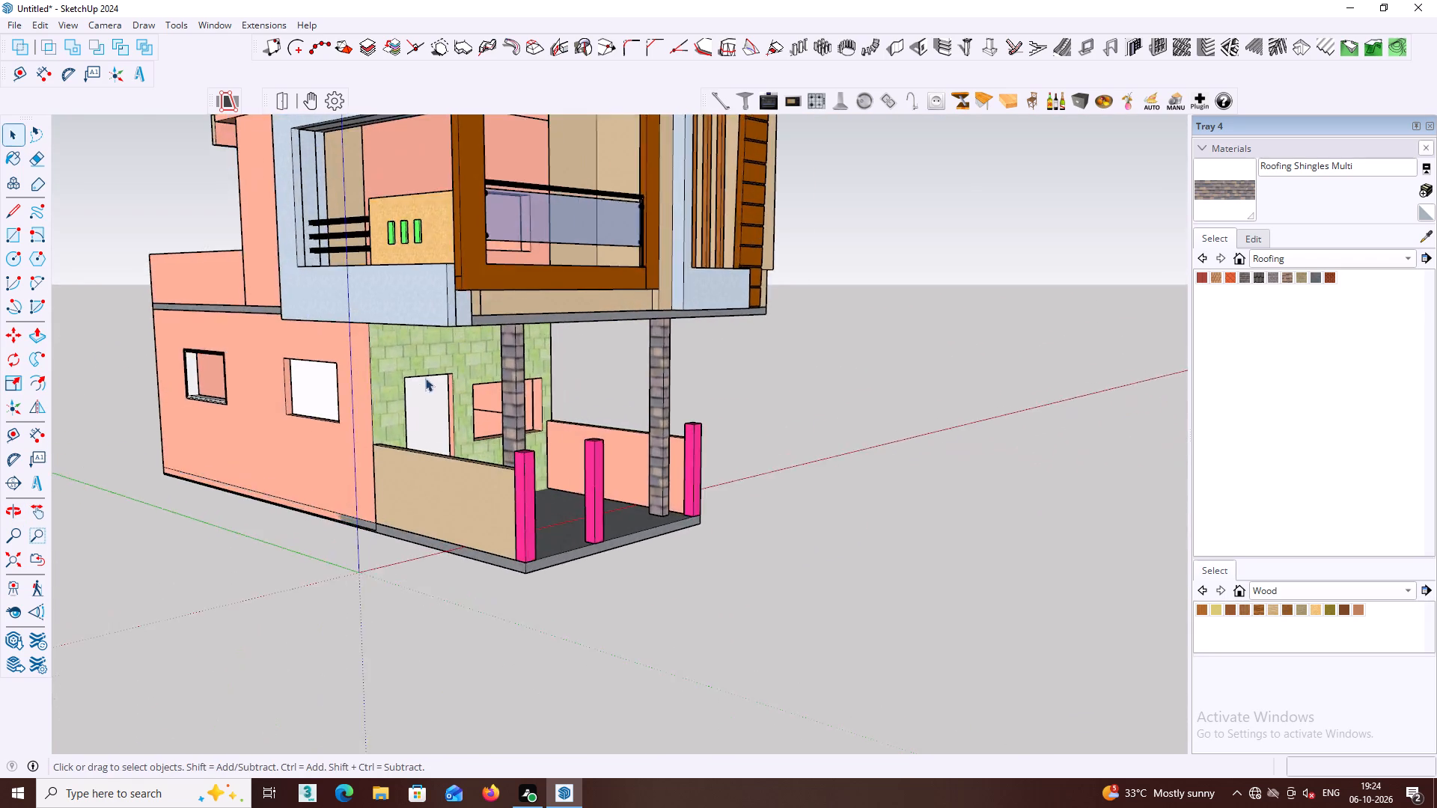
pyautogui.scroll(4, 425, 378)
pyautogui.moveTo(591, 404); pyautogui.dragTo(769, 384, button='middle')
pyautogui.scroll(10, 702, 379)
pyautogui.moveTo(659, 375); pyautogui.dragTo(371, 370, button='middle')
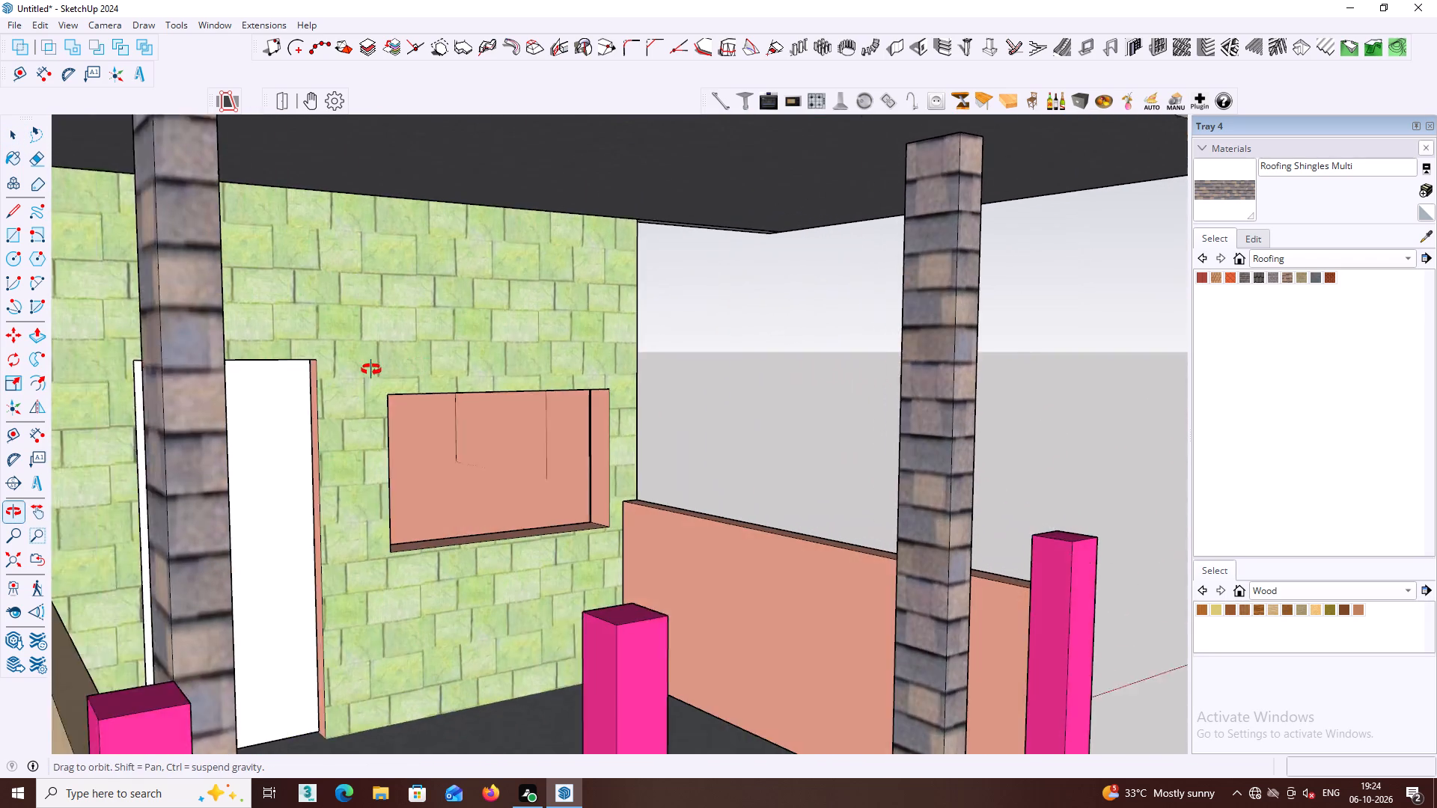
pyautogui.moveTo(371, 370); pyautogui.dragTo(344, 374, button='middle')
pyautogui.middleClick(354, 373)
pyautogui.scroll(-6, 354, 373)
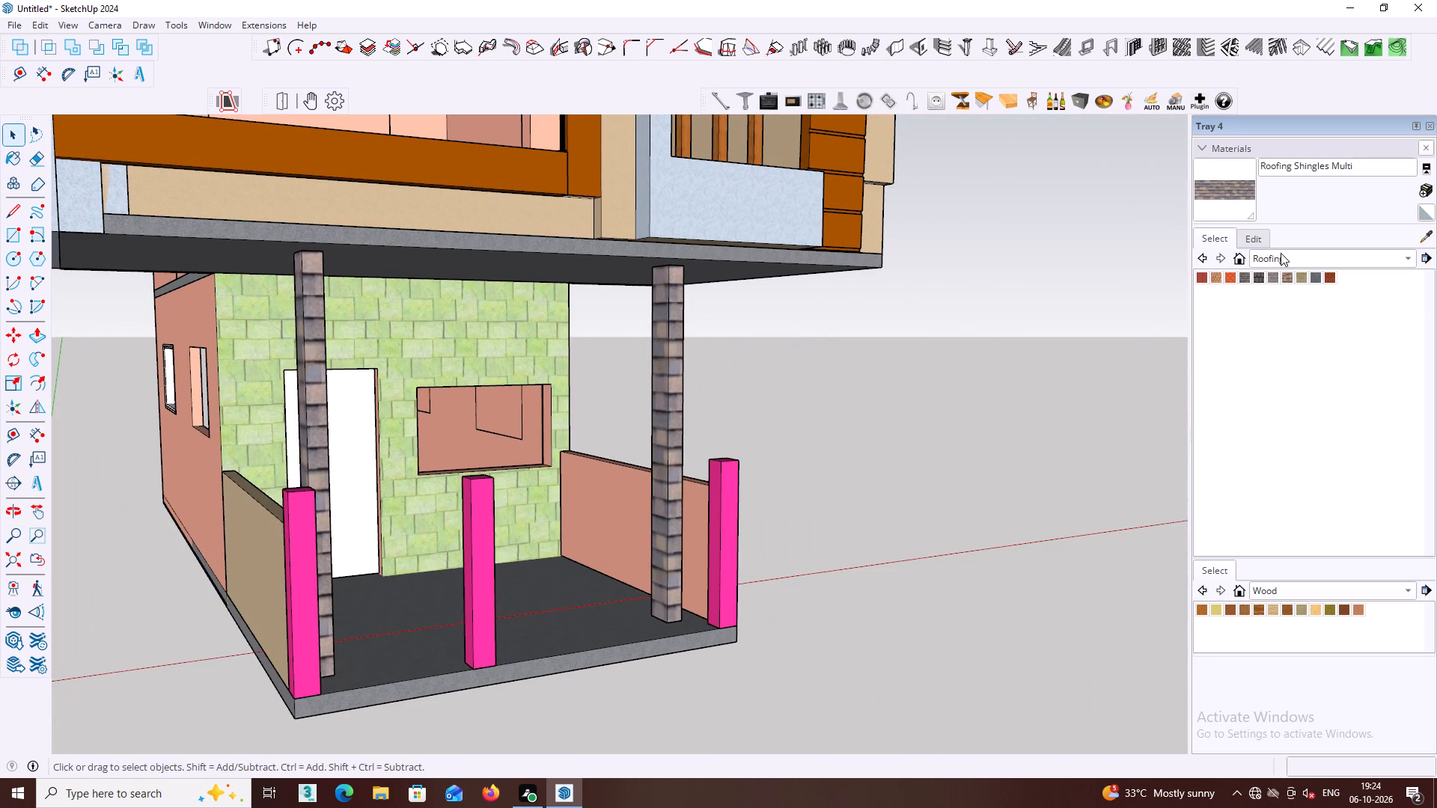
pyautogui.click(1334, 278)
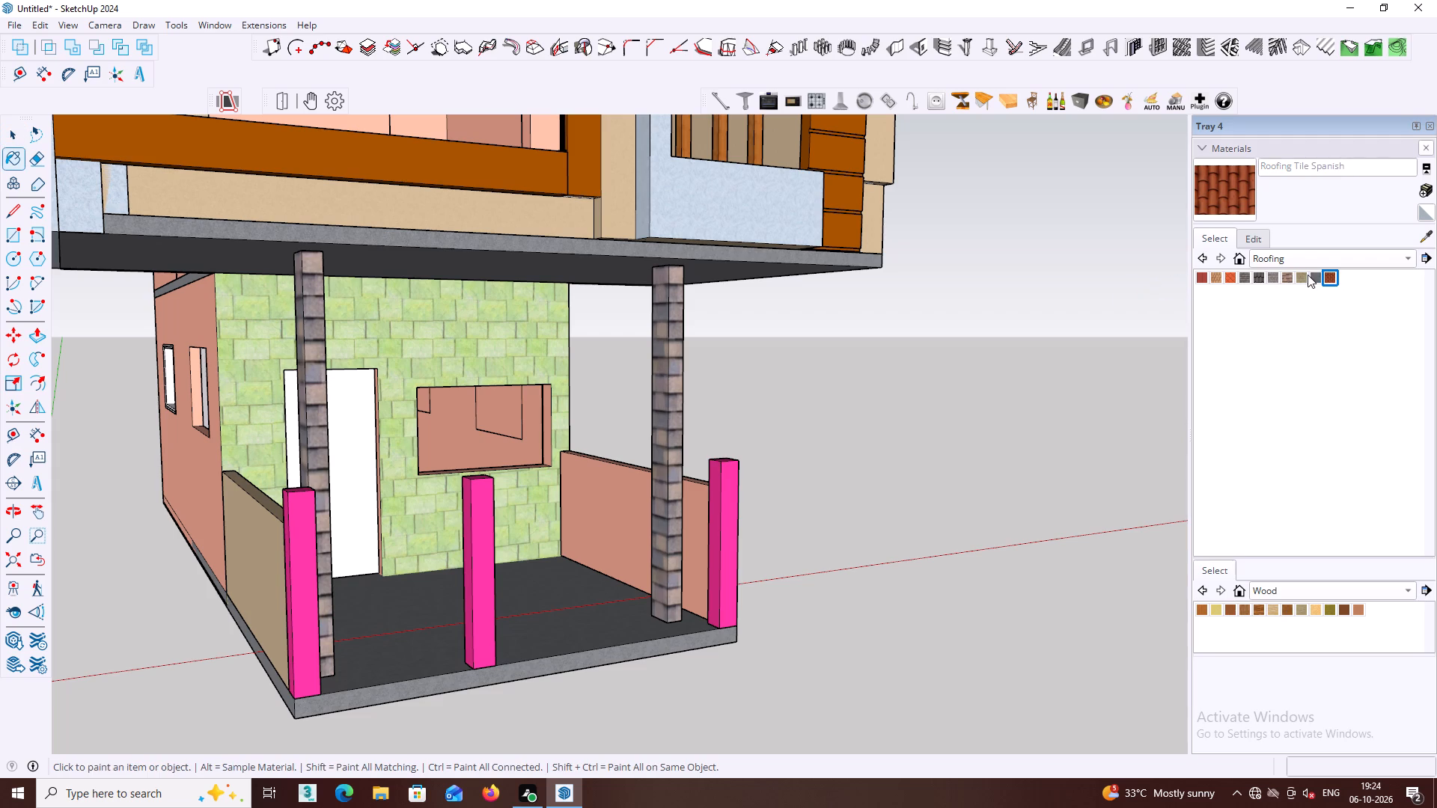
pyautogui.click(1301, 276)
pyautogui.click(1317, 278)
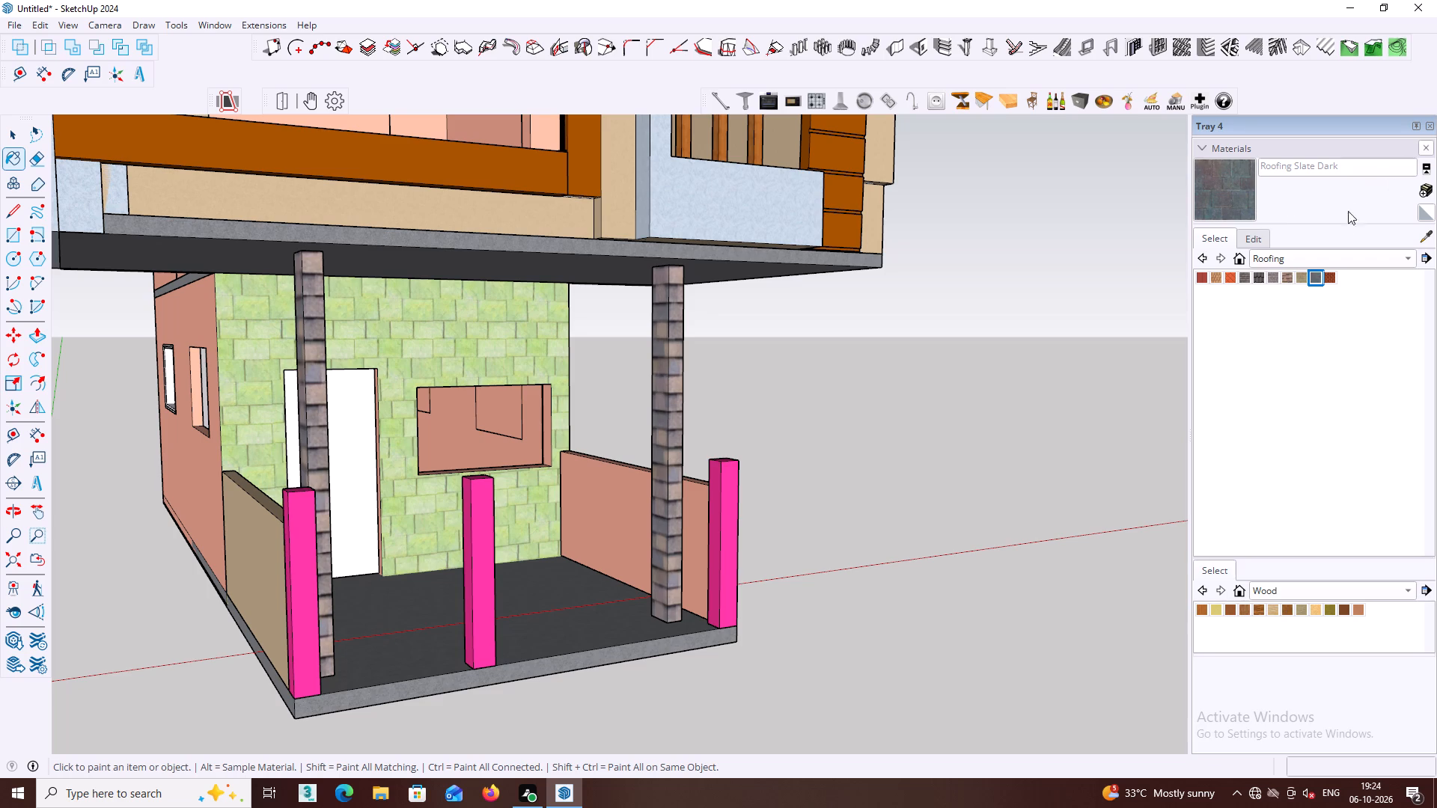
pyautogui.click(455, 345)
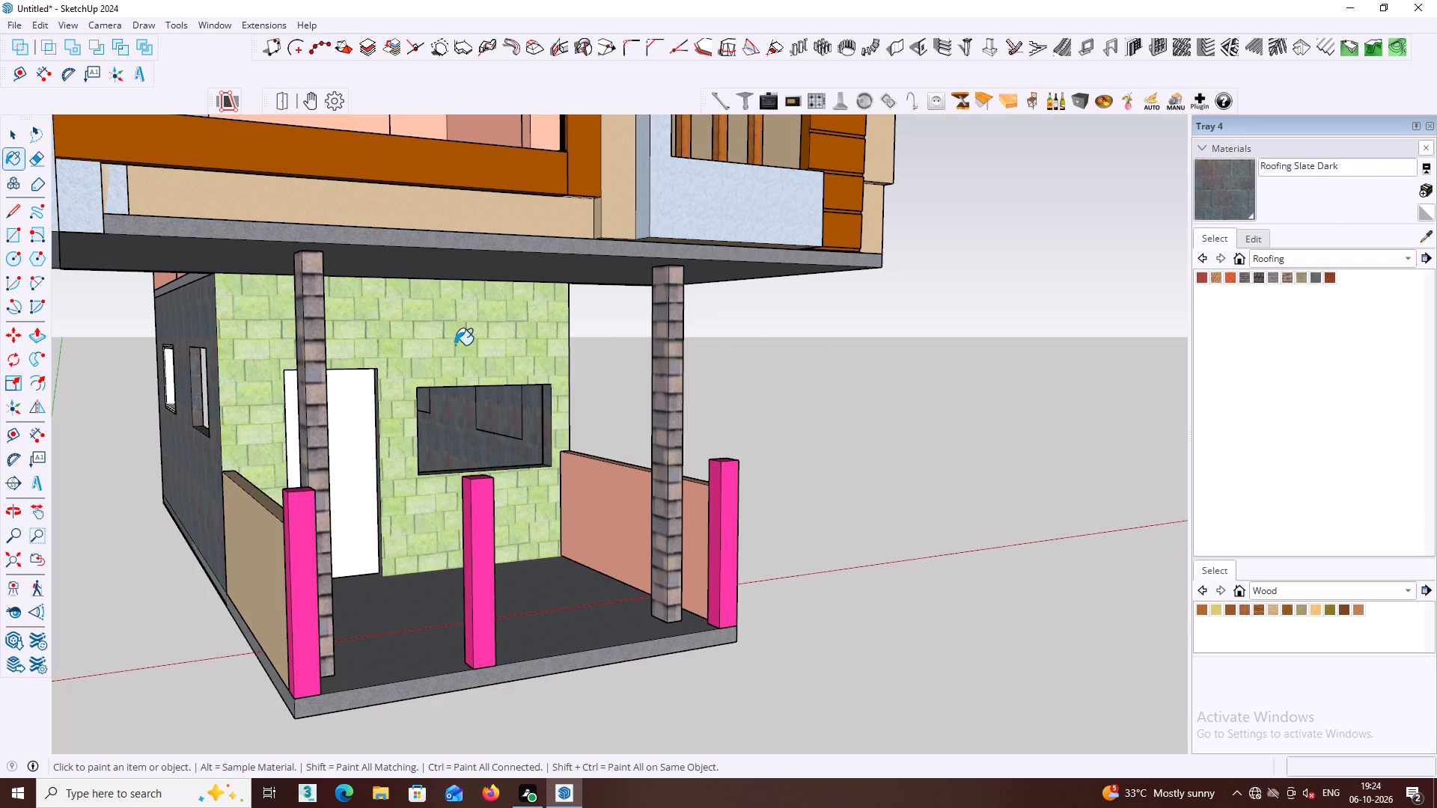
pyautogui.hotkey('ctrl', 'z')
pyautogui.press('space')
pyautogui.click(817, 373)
# Examine the porch with its textured columns, the side walls and the front facade from several angles.
pyautogui.moveTo(814, 369); pyautogui.dragTo(623, 340, button='middle')
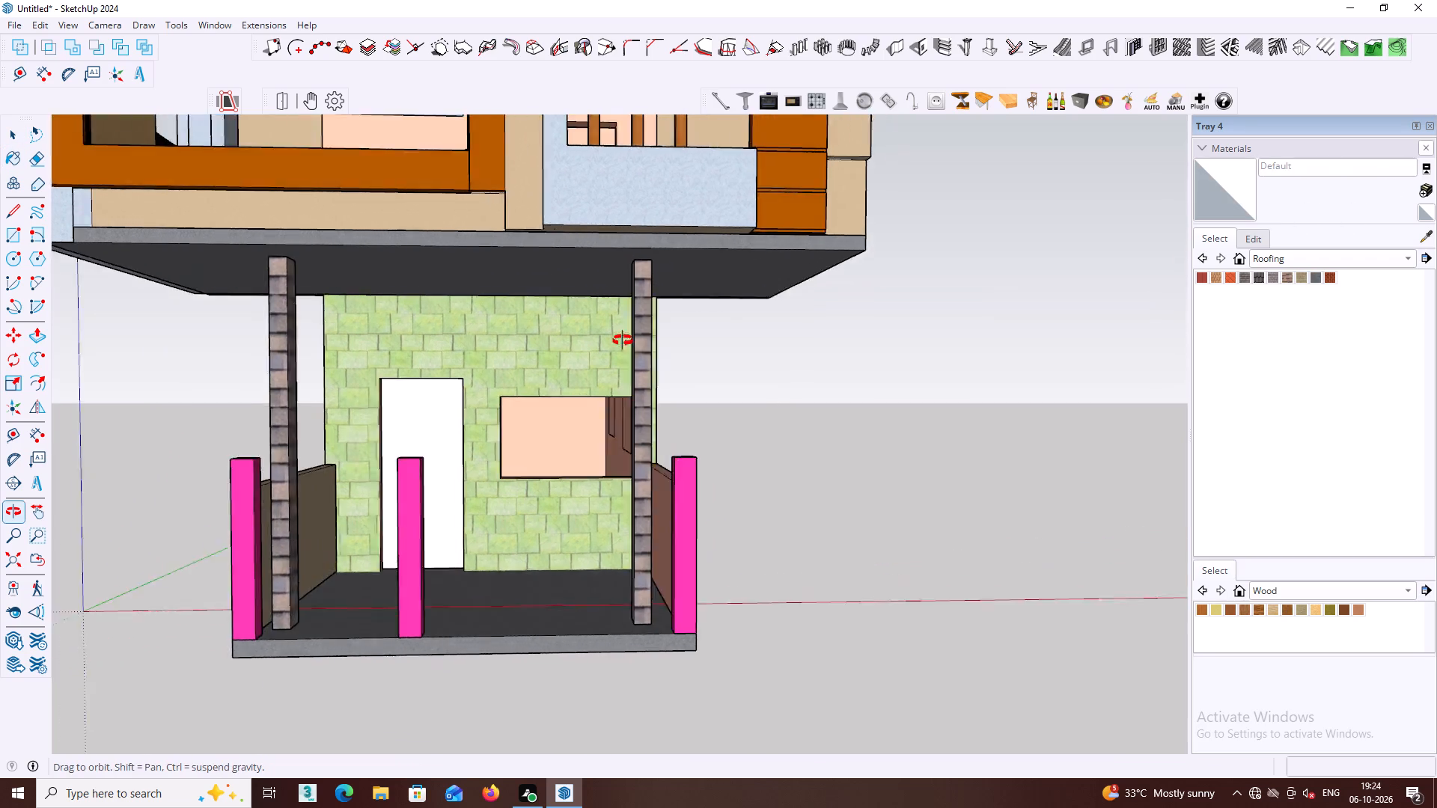
pyautogui.moveTo(623, 340); pyautogui.dragTo(482, 432, button='middle')
pyautogui.scroll(1, 738, 348)
pyautogui.moveTo(756, 346); pyautogui.dragTo(458, 278, button='middle')
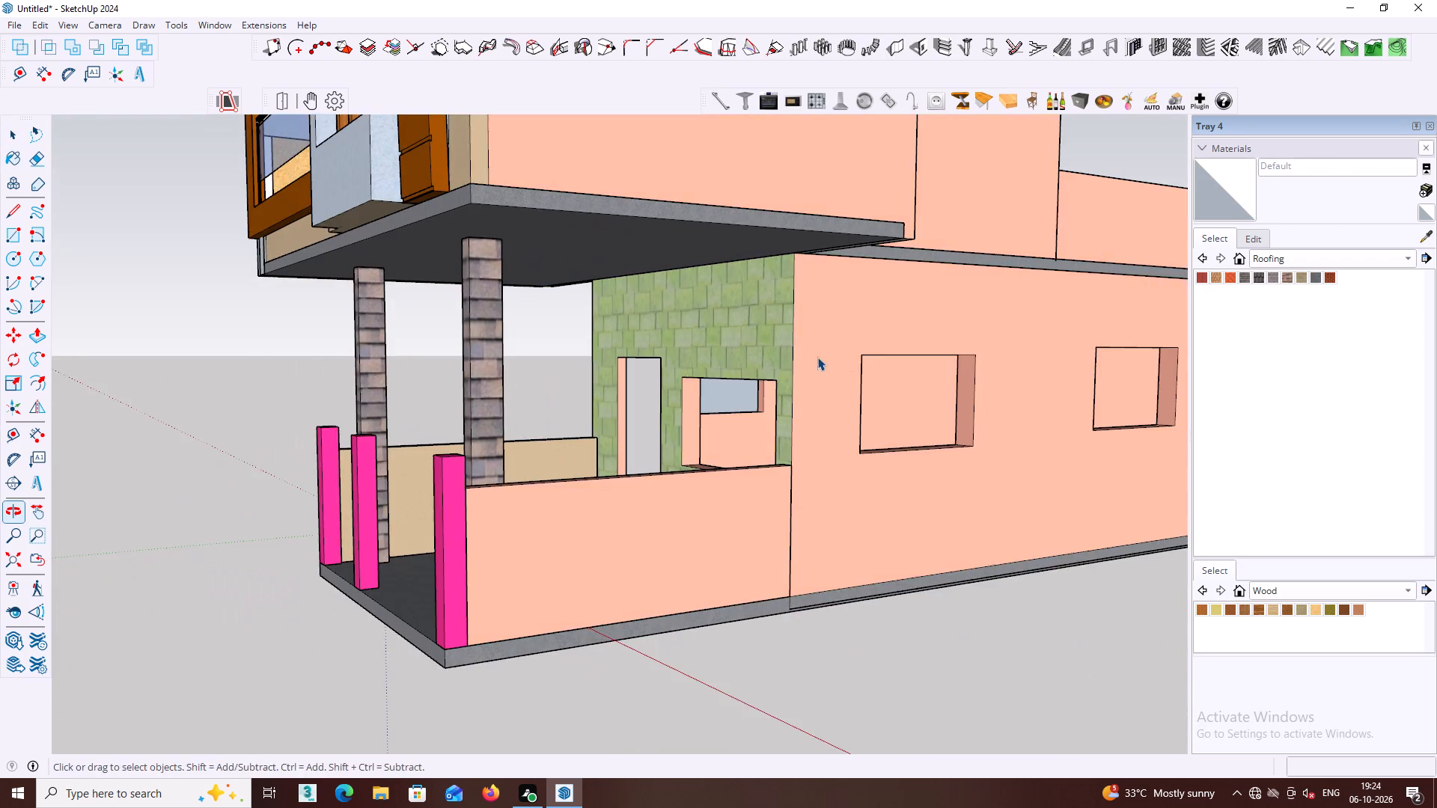
pyautogui.moveTo(849, 356); pyautogui.dragTo(991, 371, button='middle')
pyautogui.scroll(-7, 887, 391)
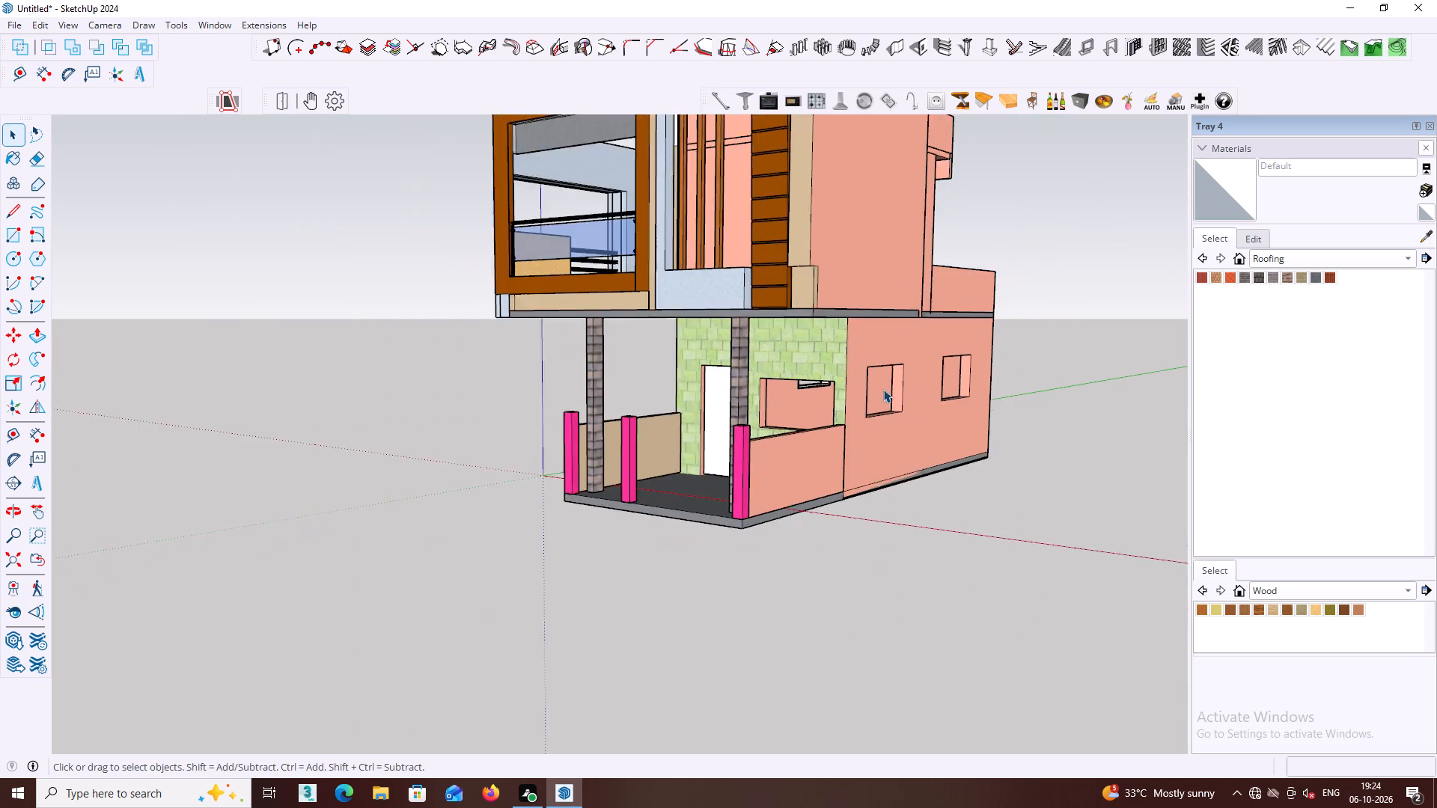
pyautogui.moveTo(817, 385); pyautogui.dragTo(1402, 437, button='middle')
pyautogui.moveTo(404, 245); pyautogui.dragTo(442, 129, button='middle')
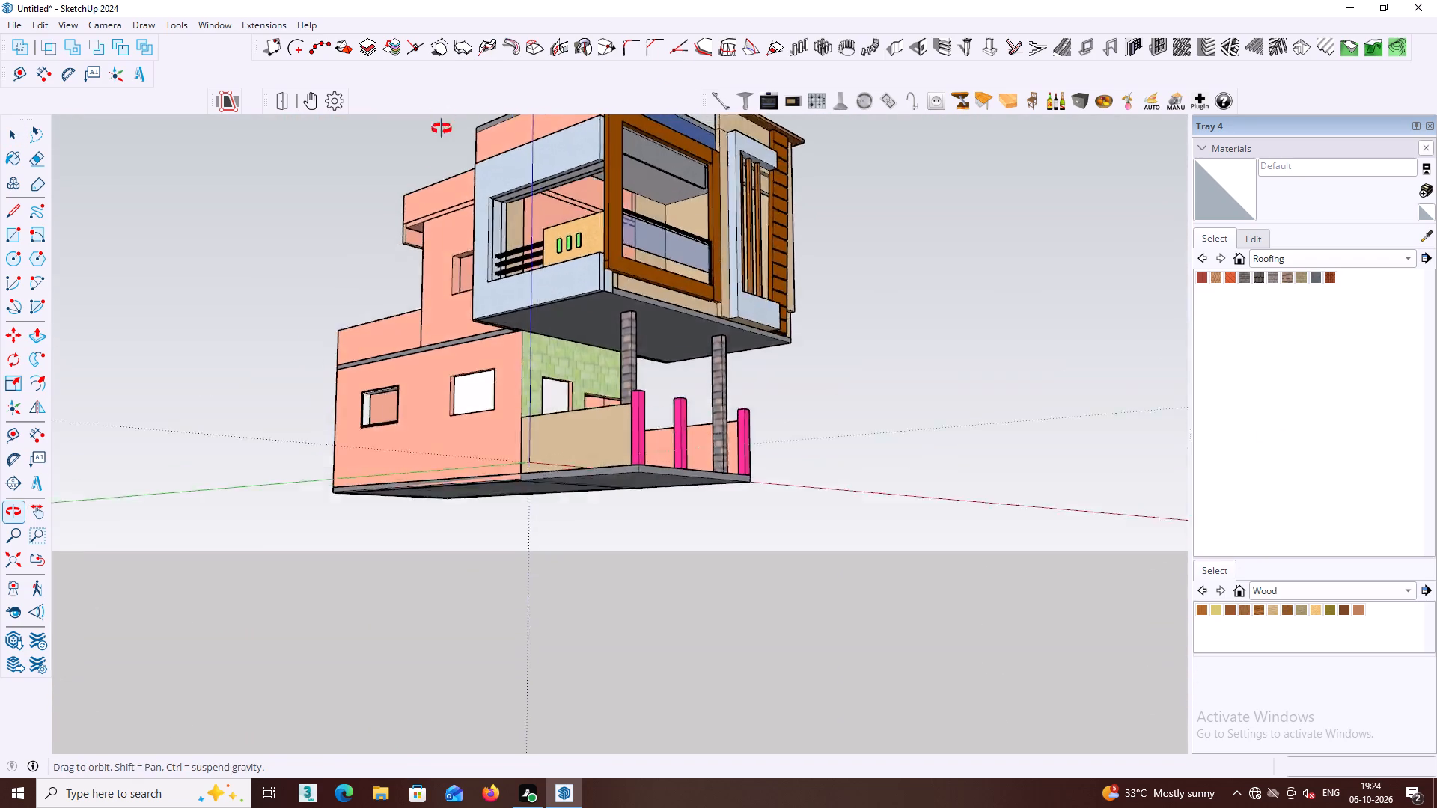
pyautogui.moveTo(442, 129); pyautogui.dragTo(509, 221, button='middle')
pyautogui.scroll(-3, 452, 227)
pyautogui.moveTo(356, 304); pyautogui.dragTo(337, 255, button='middle')
pyautogui.scroll(-5, 505, 254)
pyautogui.moveTo(705, 304); pyautogui.dragTo(555, 376, button='middle')
pyautogui.moveTo(628, 374); pyautogui.dragTo(442, 415, button='middle')
pyautogui.scroll(2, 607, 311)
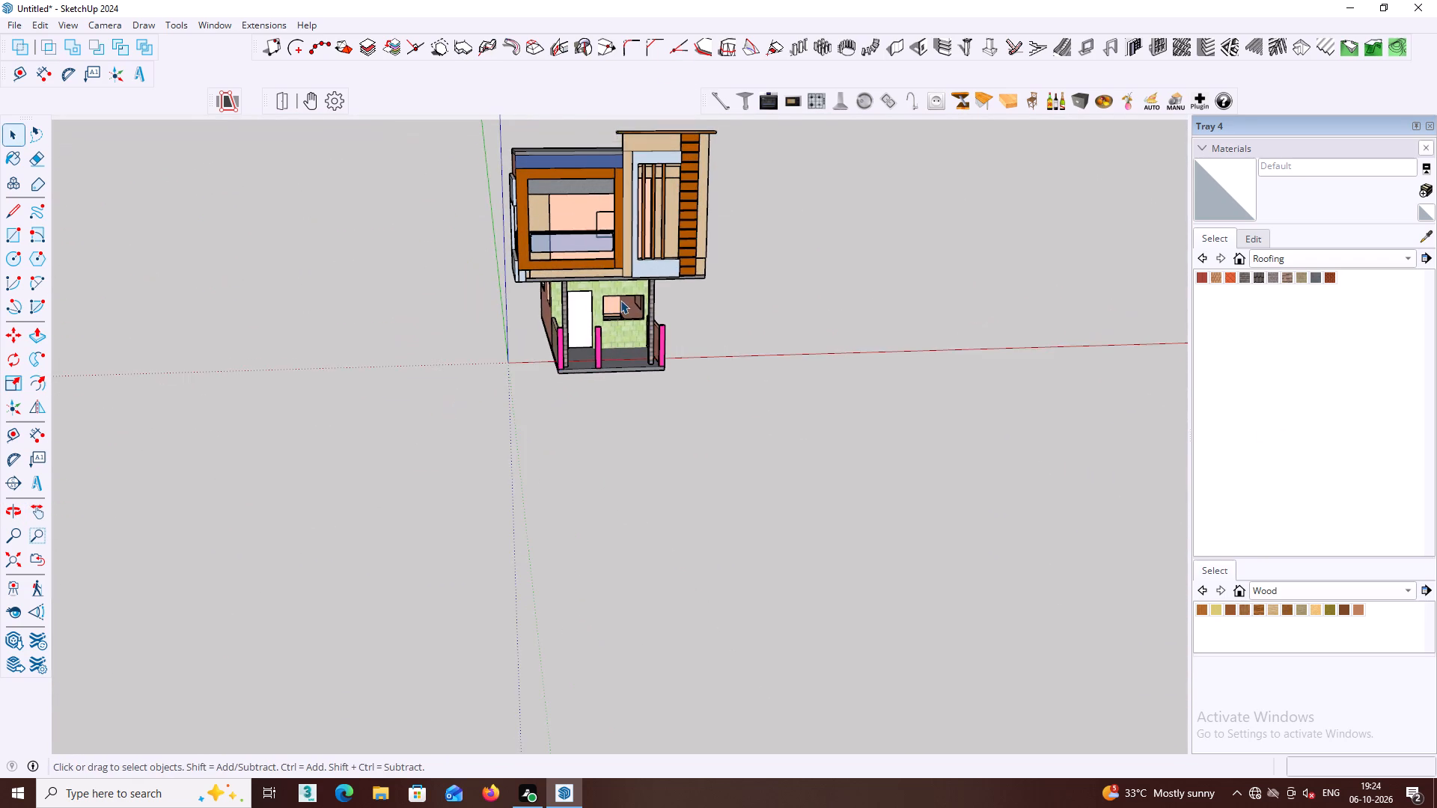
pyautogui.scroll(2, 620, 299)
pyautogui.keyDown('shift'); pyautogui.moveTo(645, 361); pyautogui.dragTo(648, 421, button='middle'); pyautogui.keyUp('shift')
pyautogui.scroll(3, 645, 405)
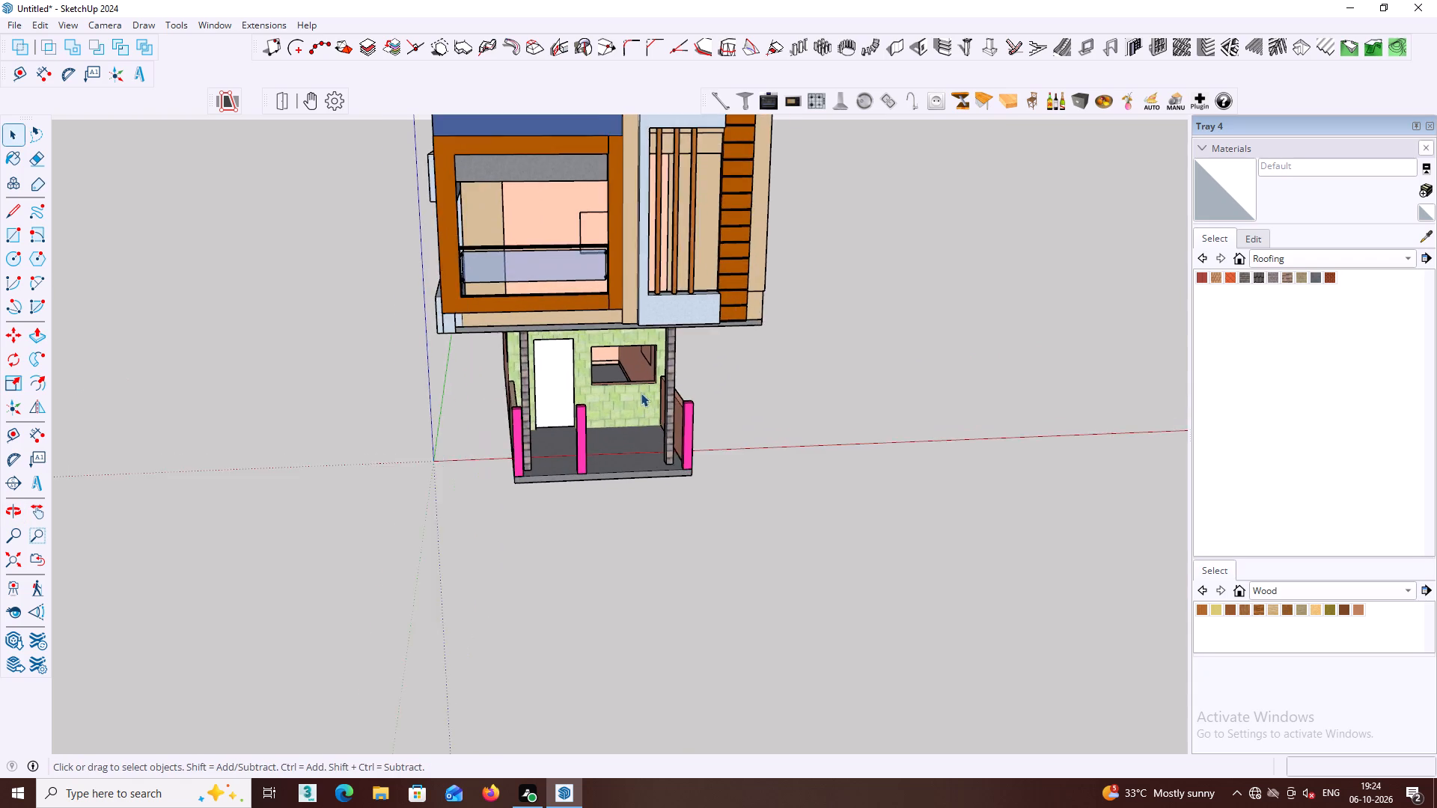
pyautogui.scroll(1, 641, 393)
pyautogui.moveTo(642, 400); pyautogui.dragTo(652, 390, button='middle')
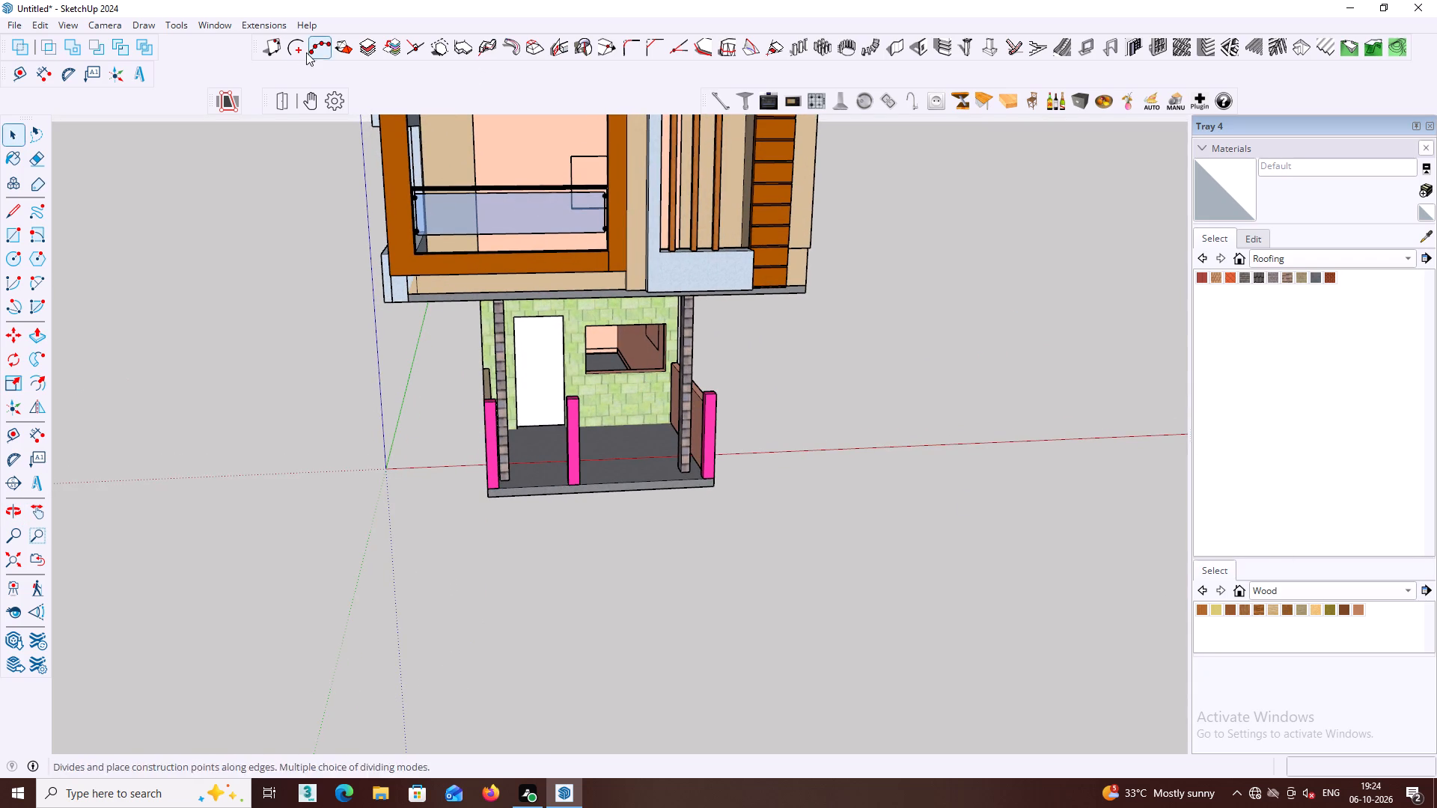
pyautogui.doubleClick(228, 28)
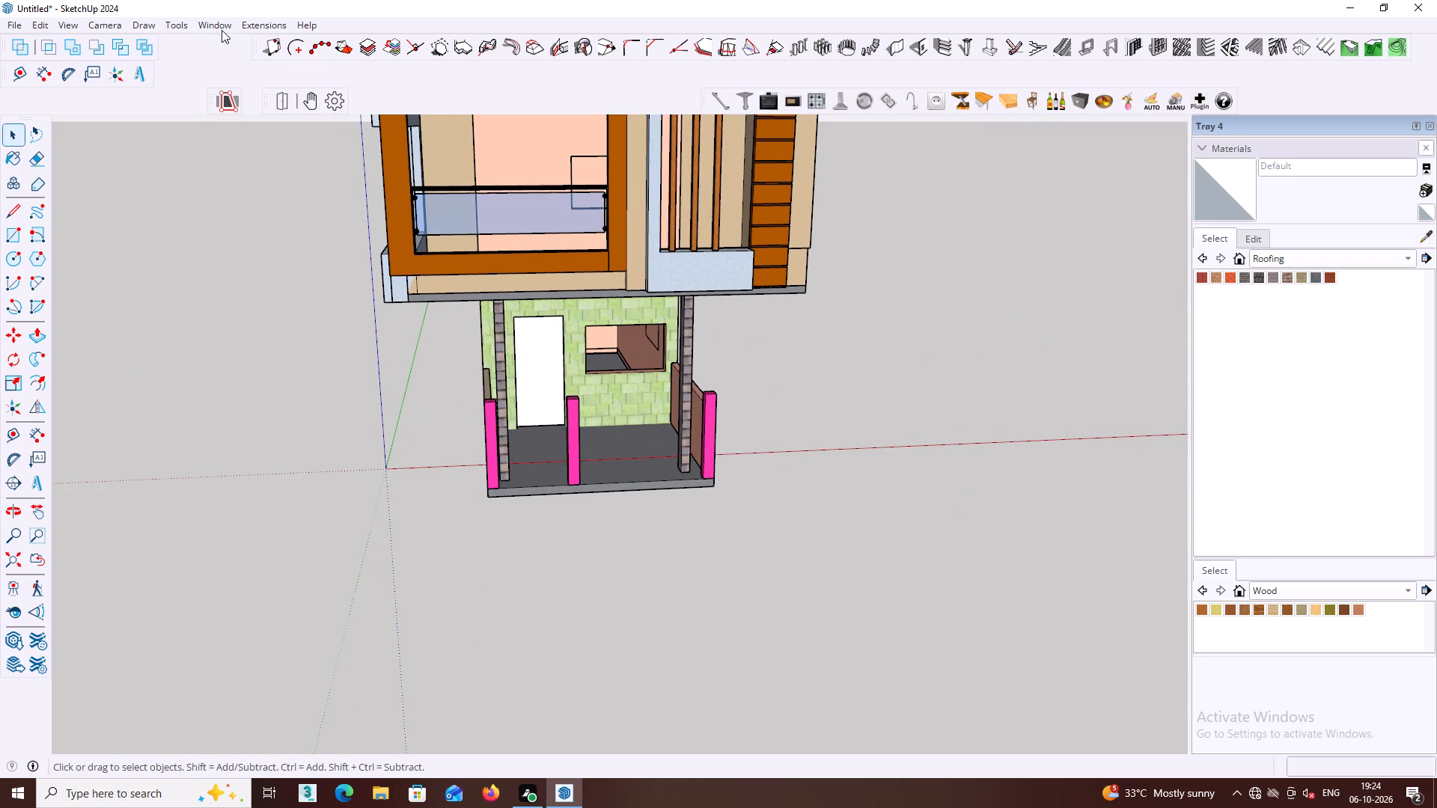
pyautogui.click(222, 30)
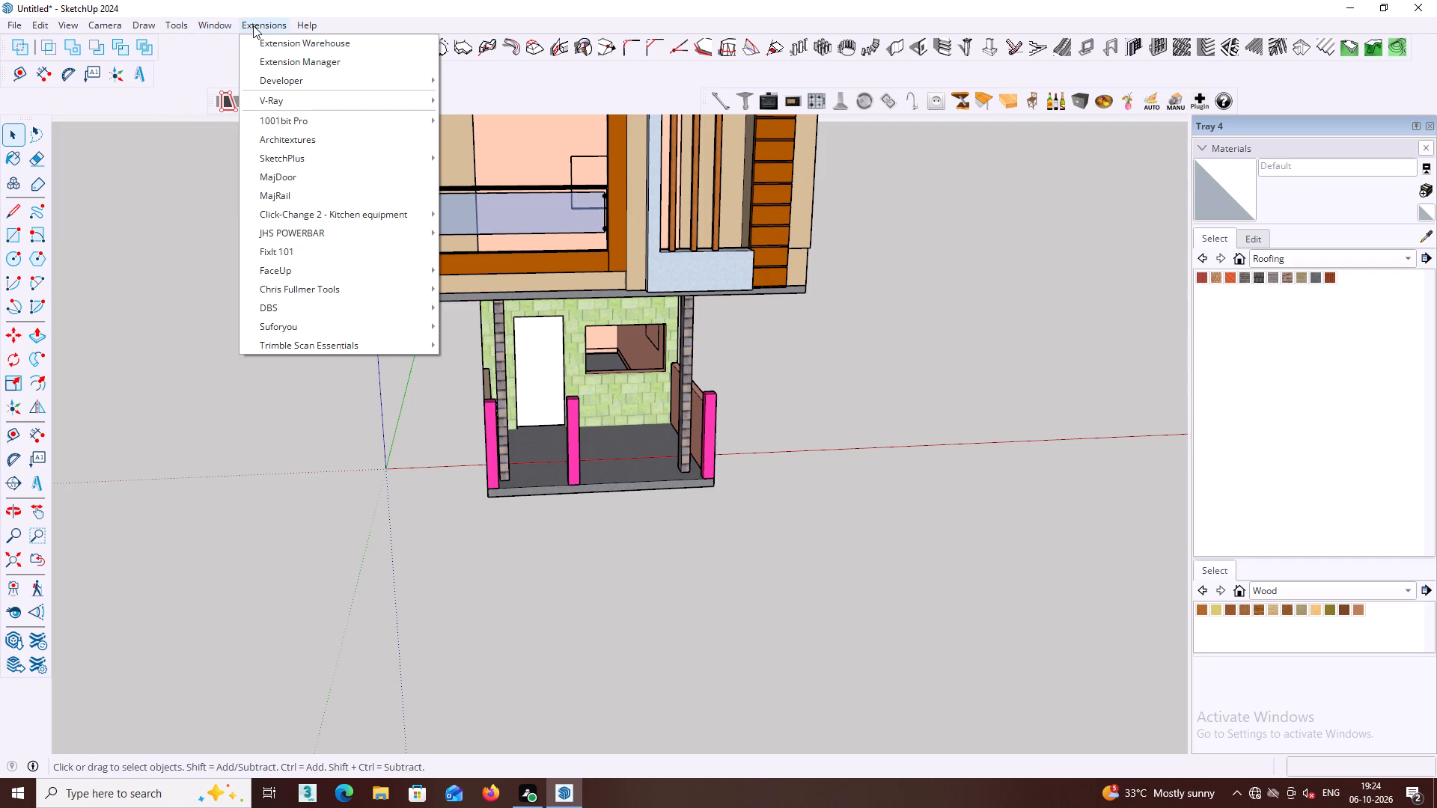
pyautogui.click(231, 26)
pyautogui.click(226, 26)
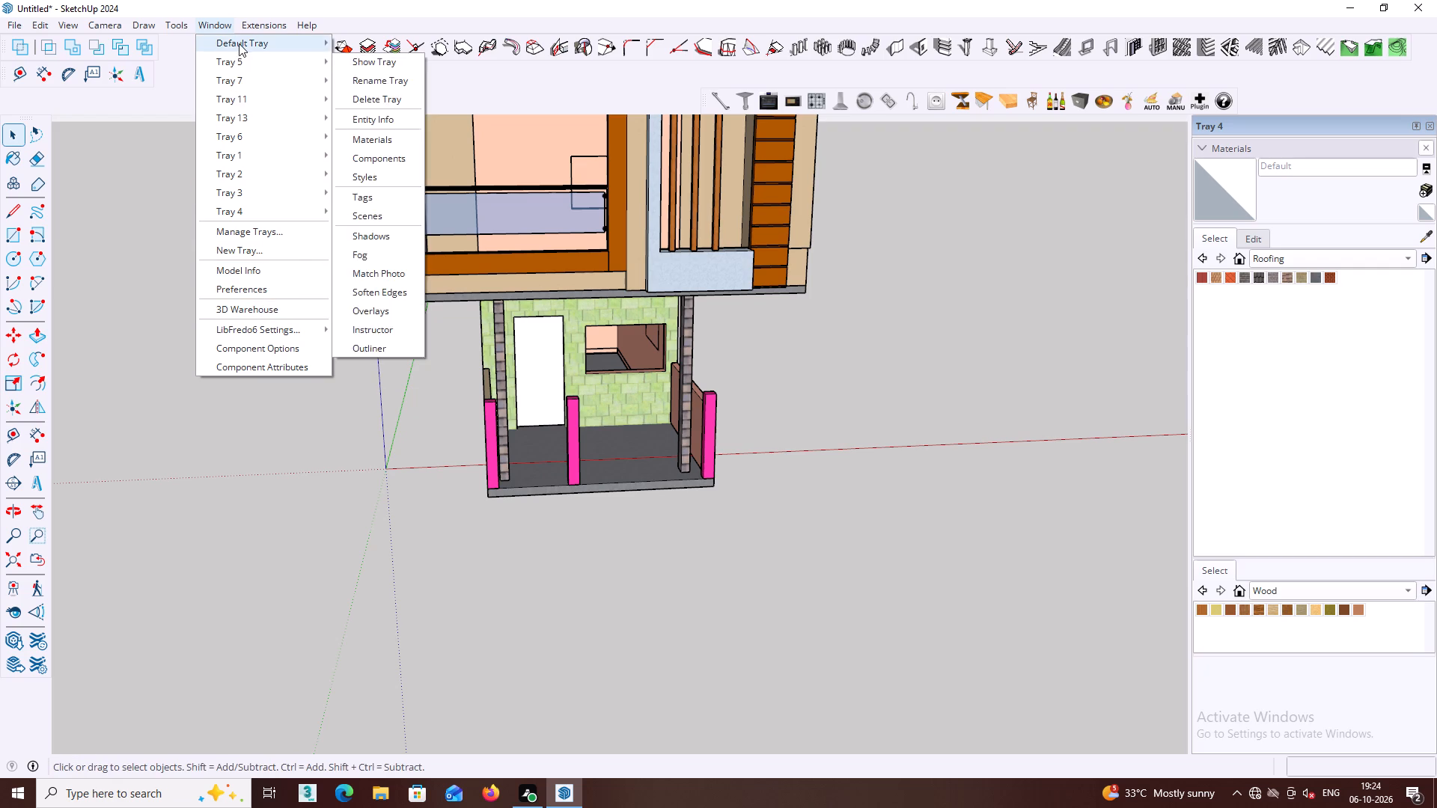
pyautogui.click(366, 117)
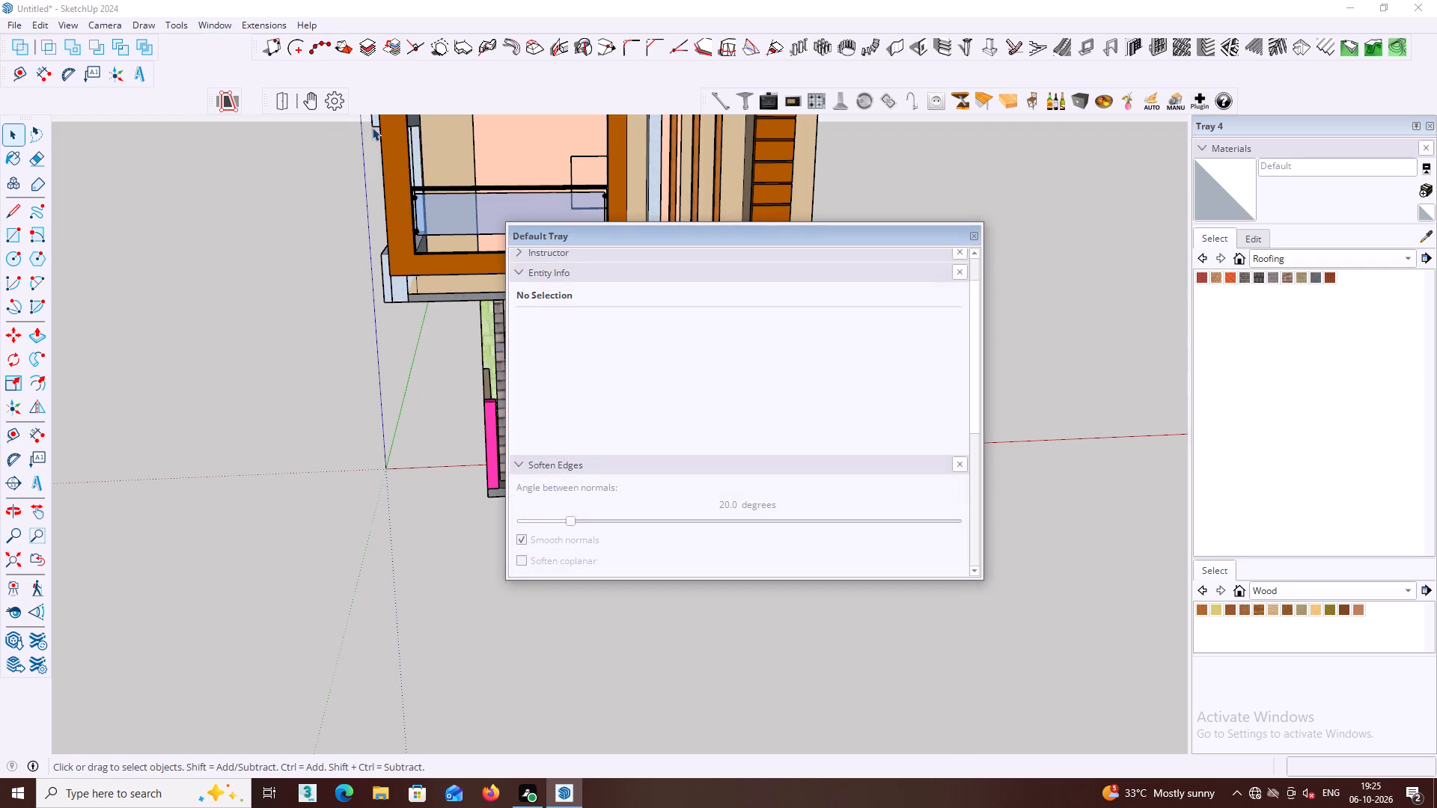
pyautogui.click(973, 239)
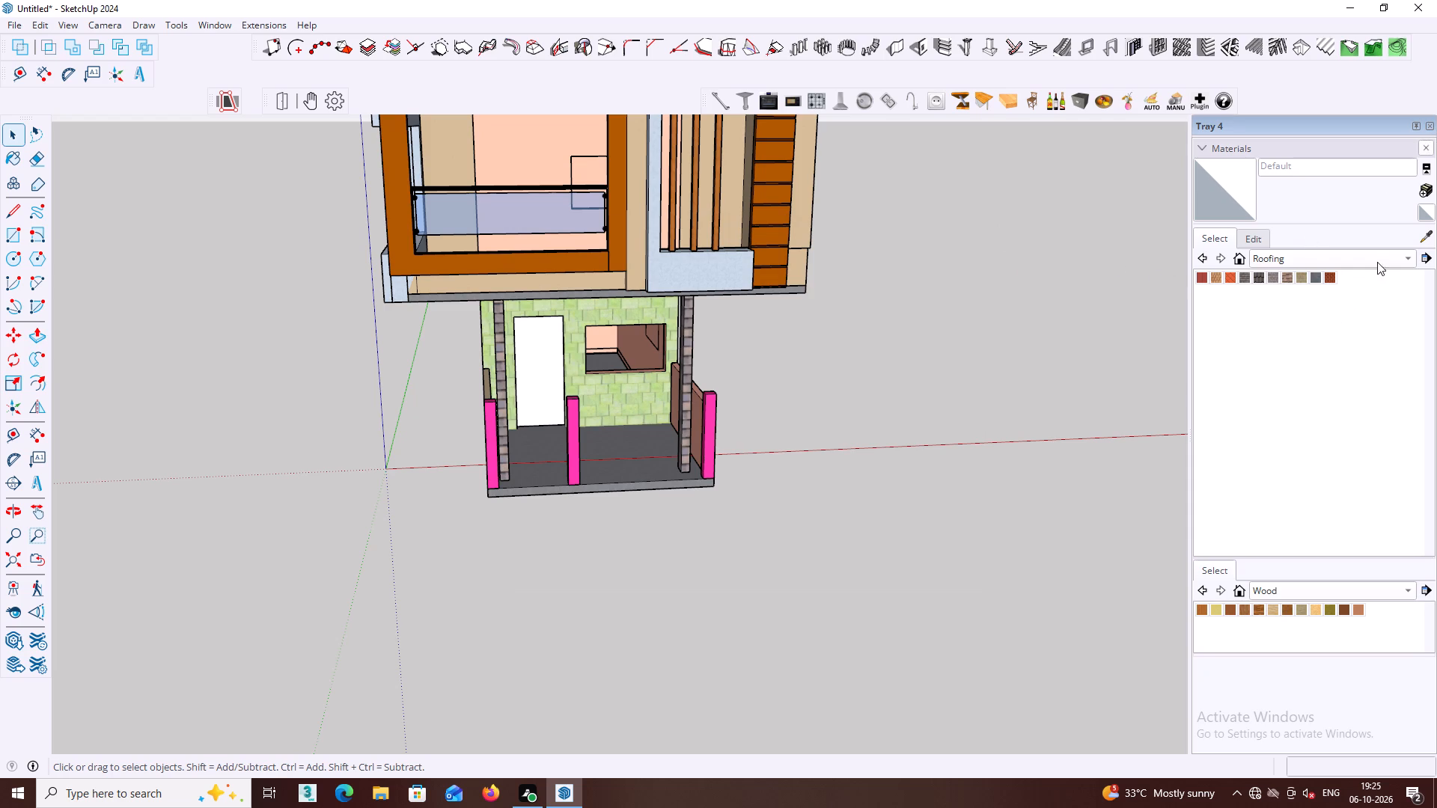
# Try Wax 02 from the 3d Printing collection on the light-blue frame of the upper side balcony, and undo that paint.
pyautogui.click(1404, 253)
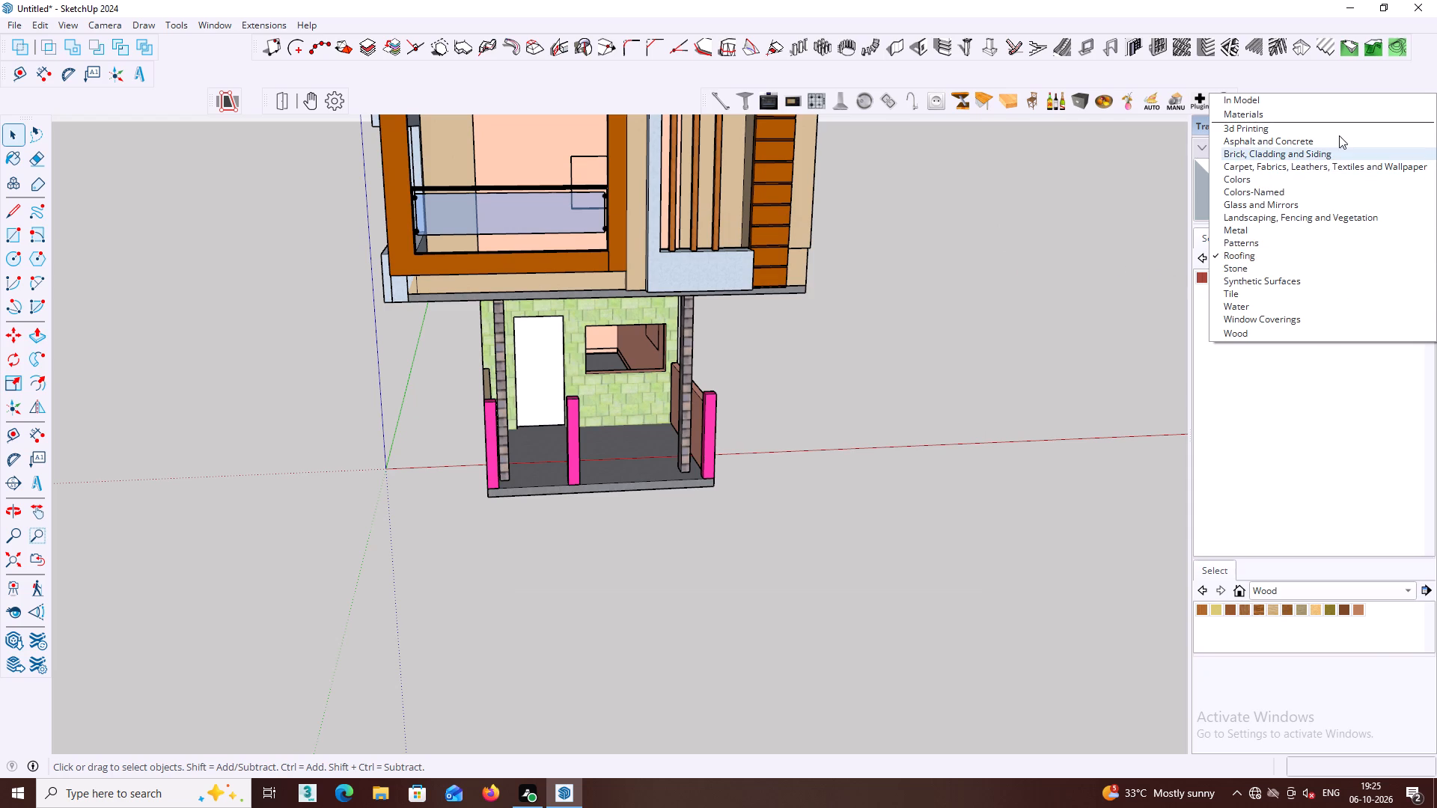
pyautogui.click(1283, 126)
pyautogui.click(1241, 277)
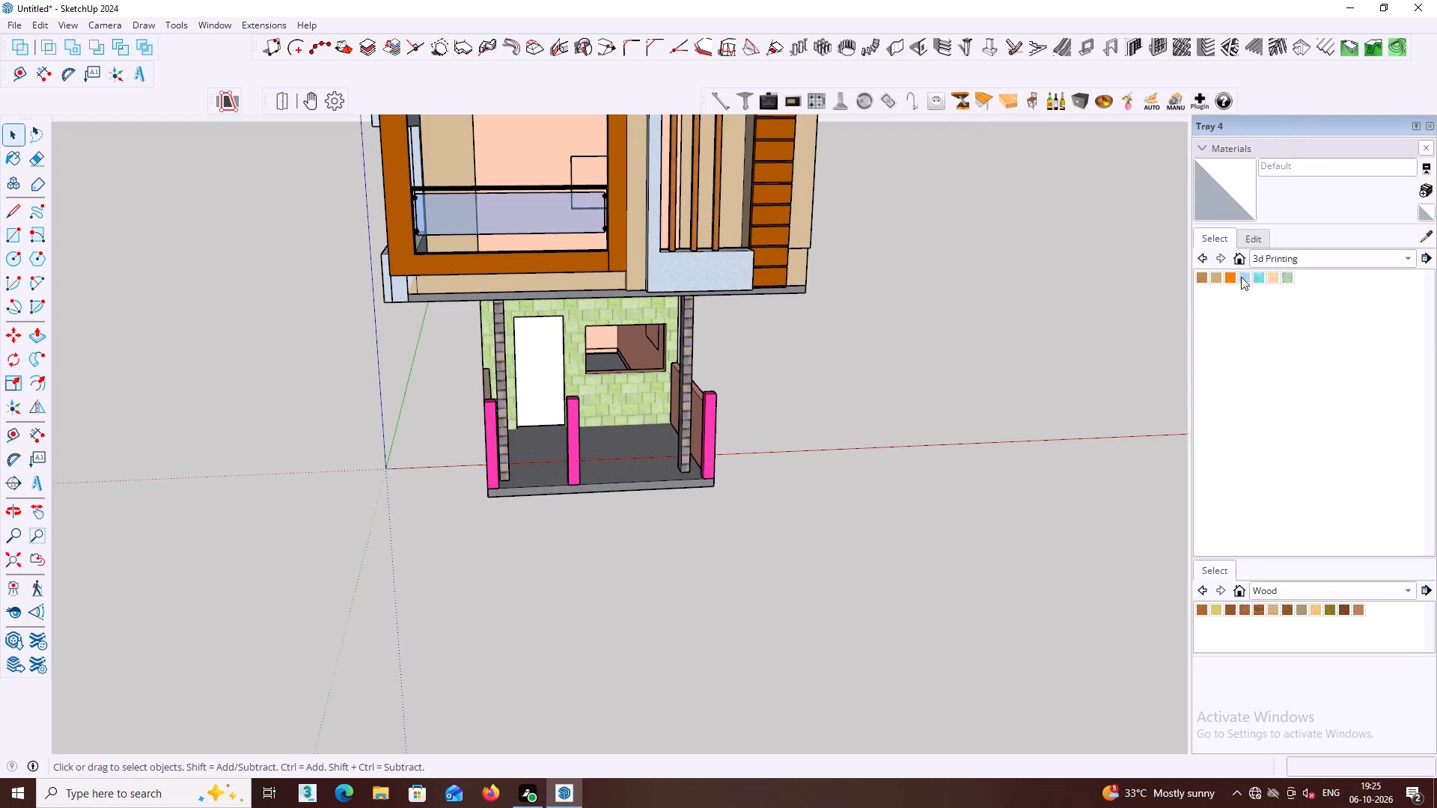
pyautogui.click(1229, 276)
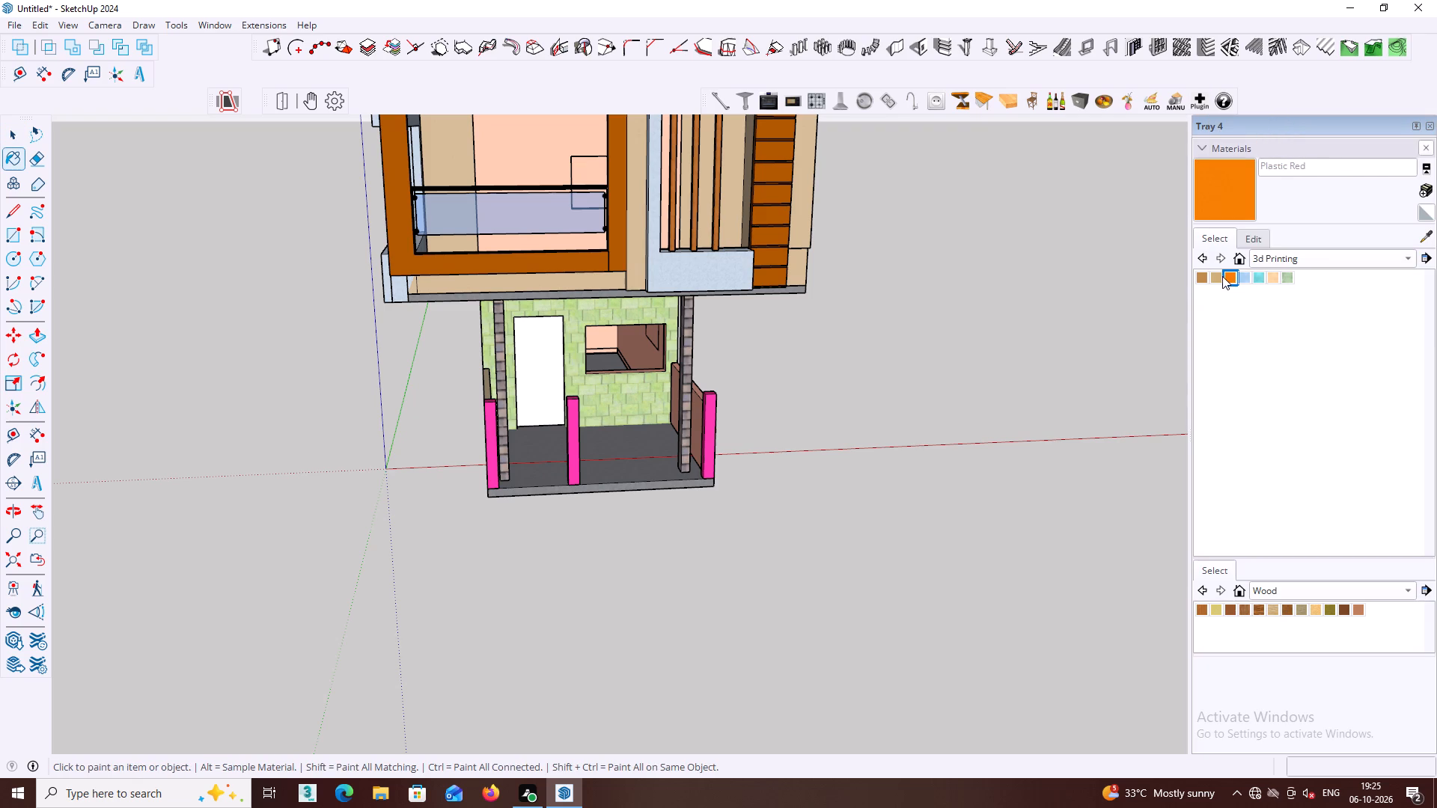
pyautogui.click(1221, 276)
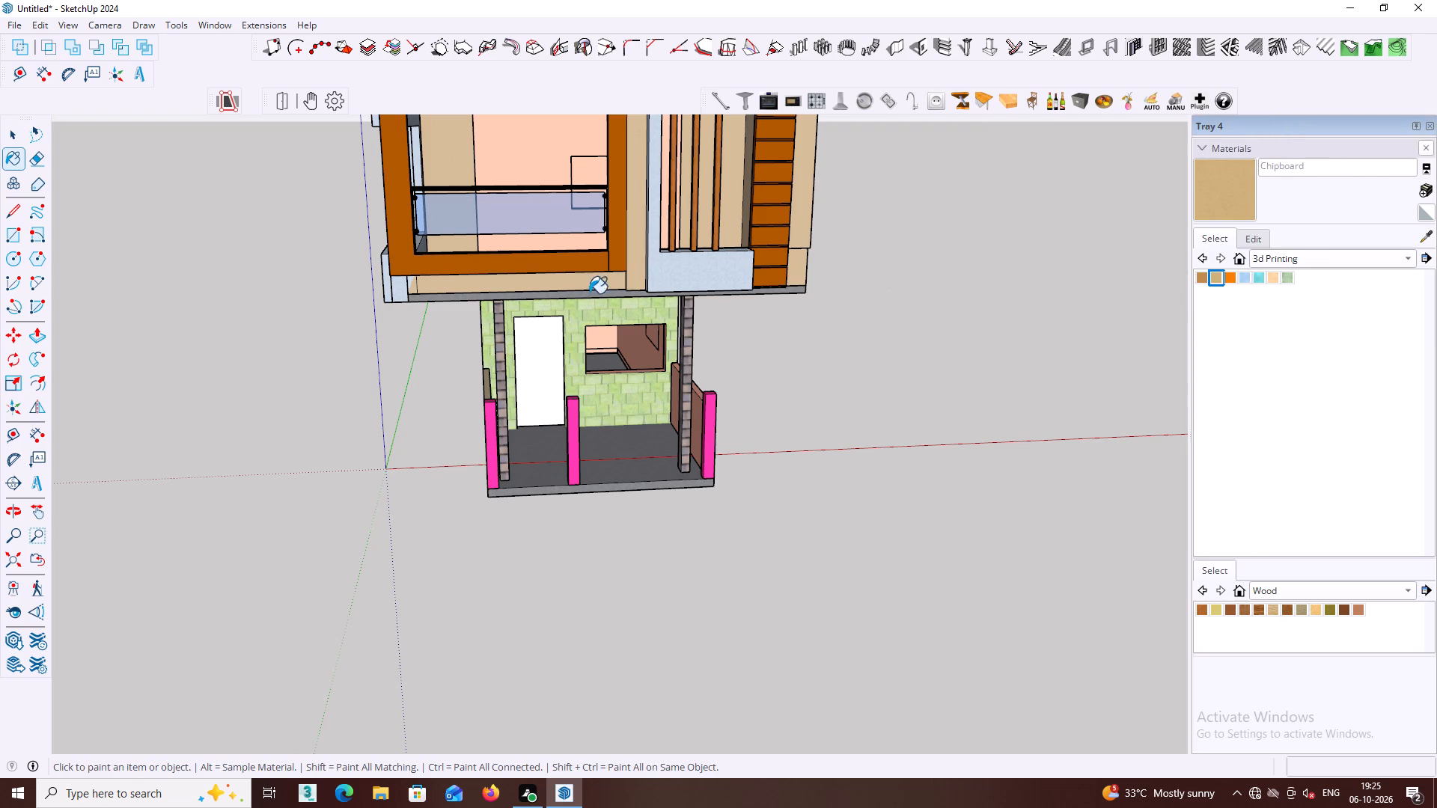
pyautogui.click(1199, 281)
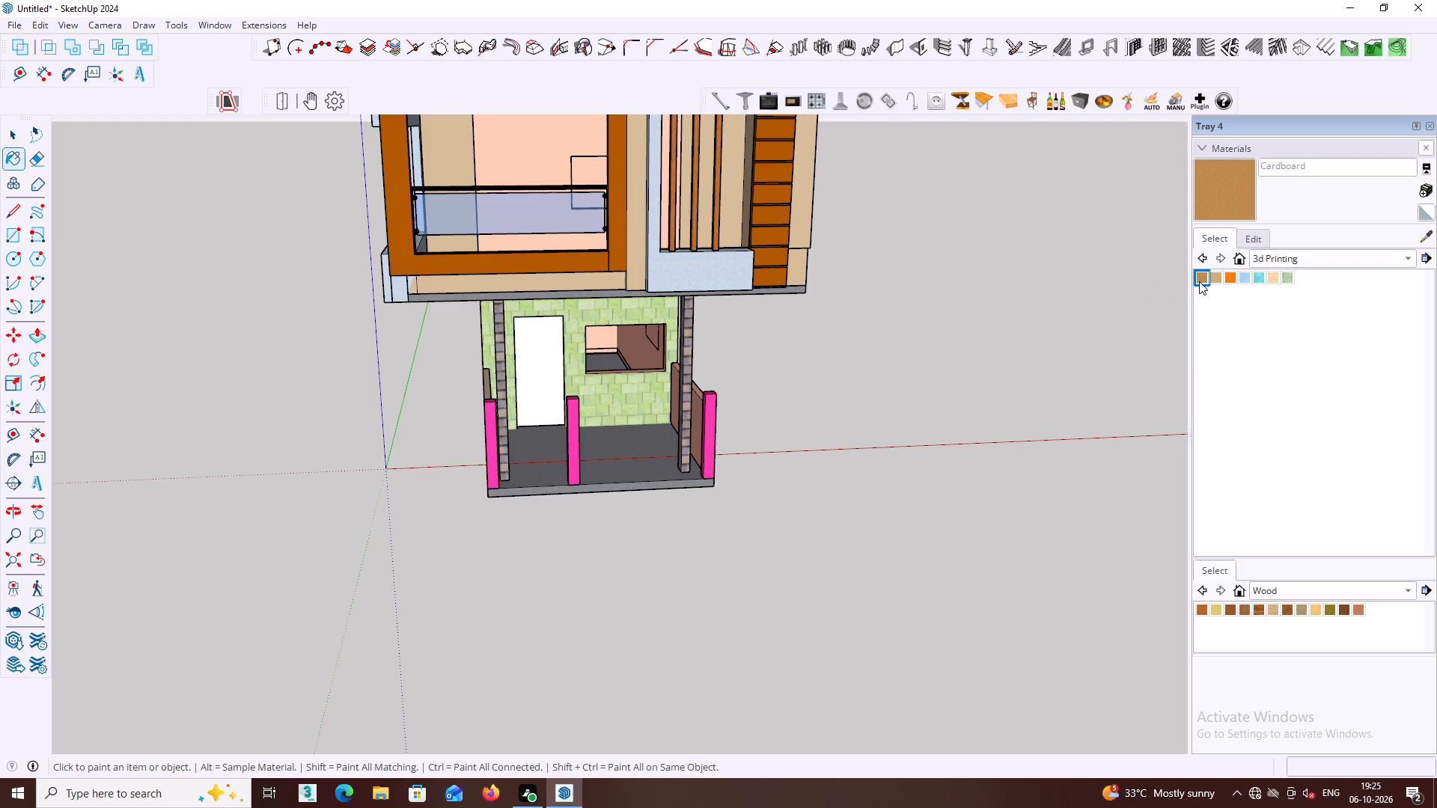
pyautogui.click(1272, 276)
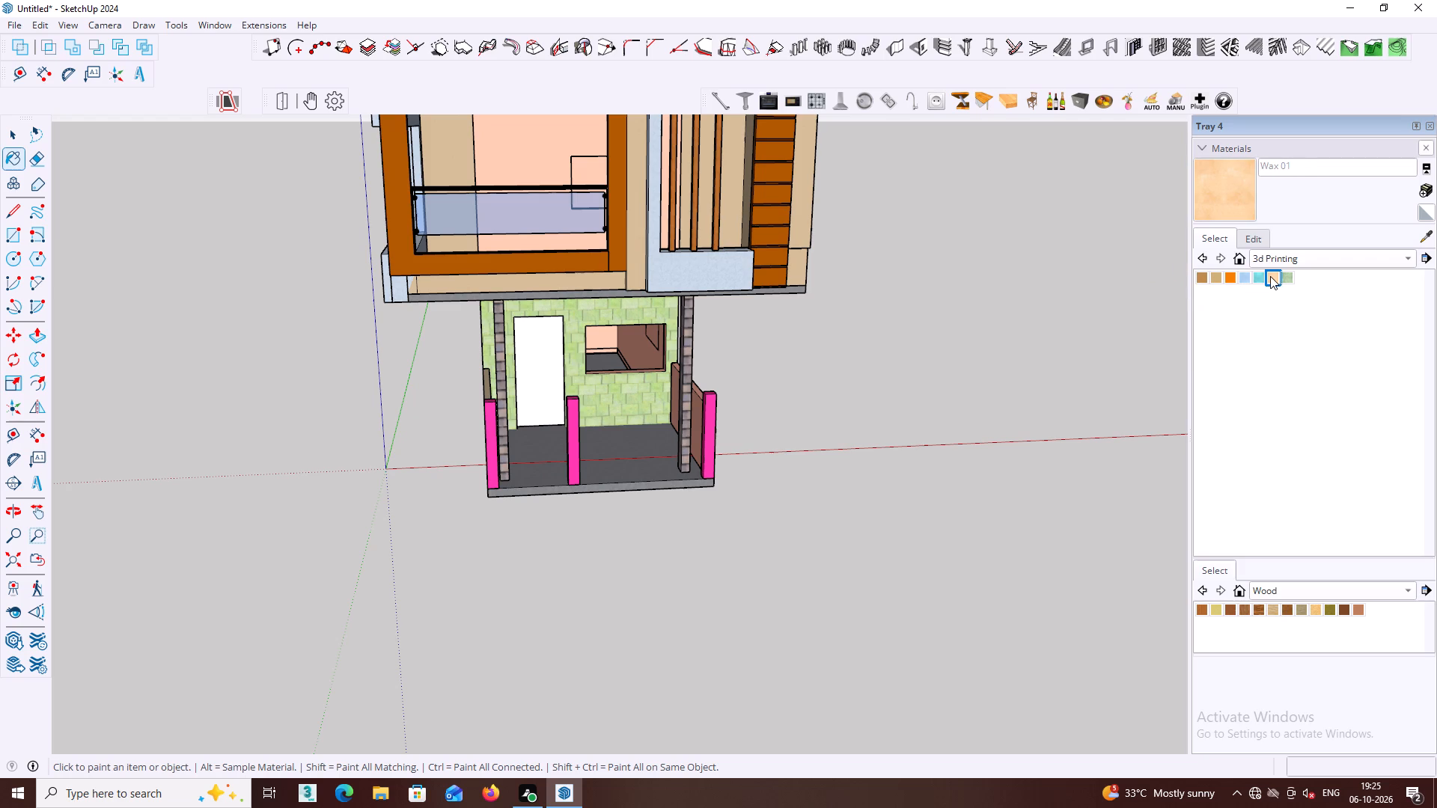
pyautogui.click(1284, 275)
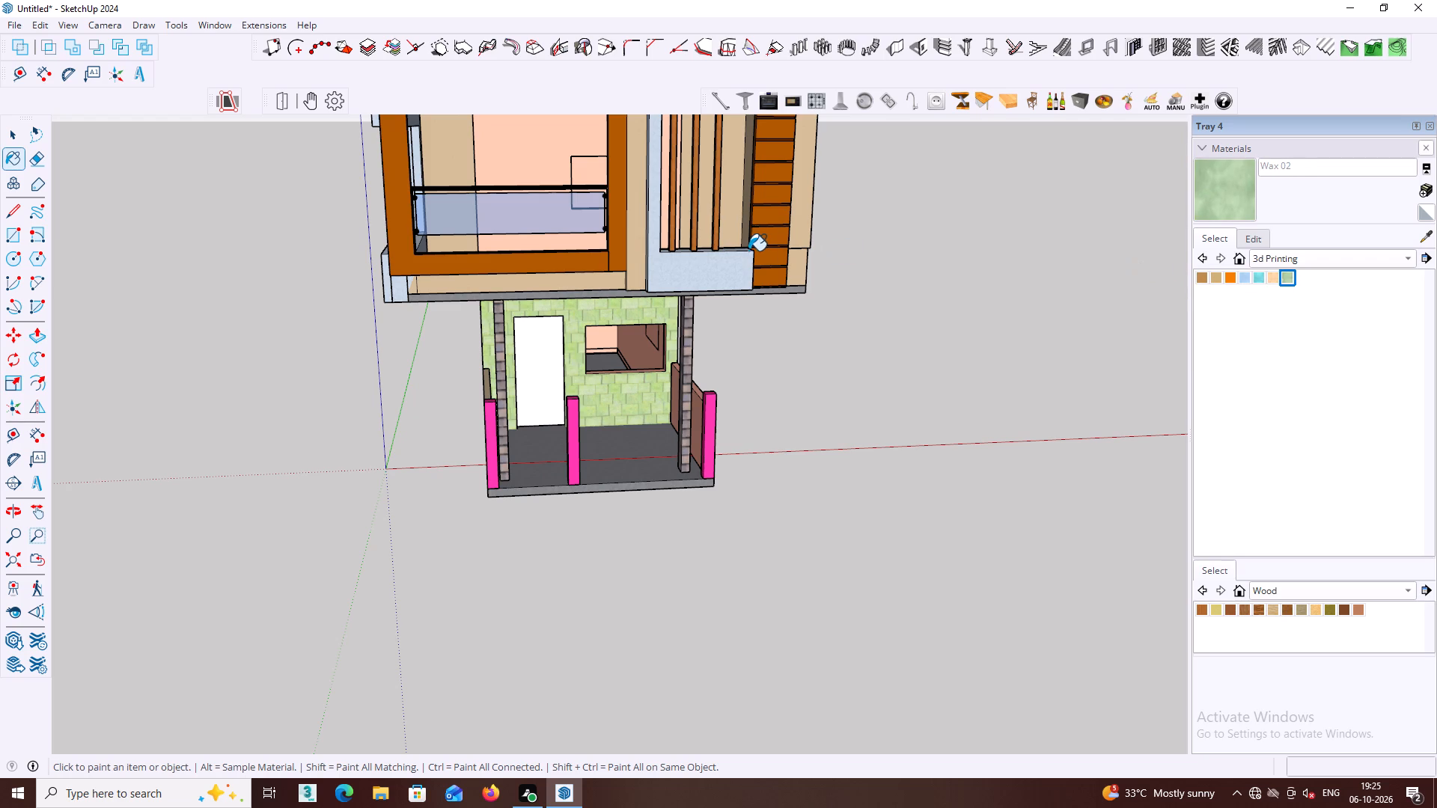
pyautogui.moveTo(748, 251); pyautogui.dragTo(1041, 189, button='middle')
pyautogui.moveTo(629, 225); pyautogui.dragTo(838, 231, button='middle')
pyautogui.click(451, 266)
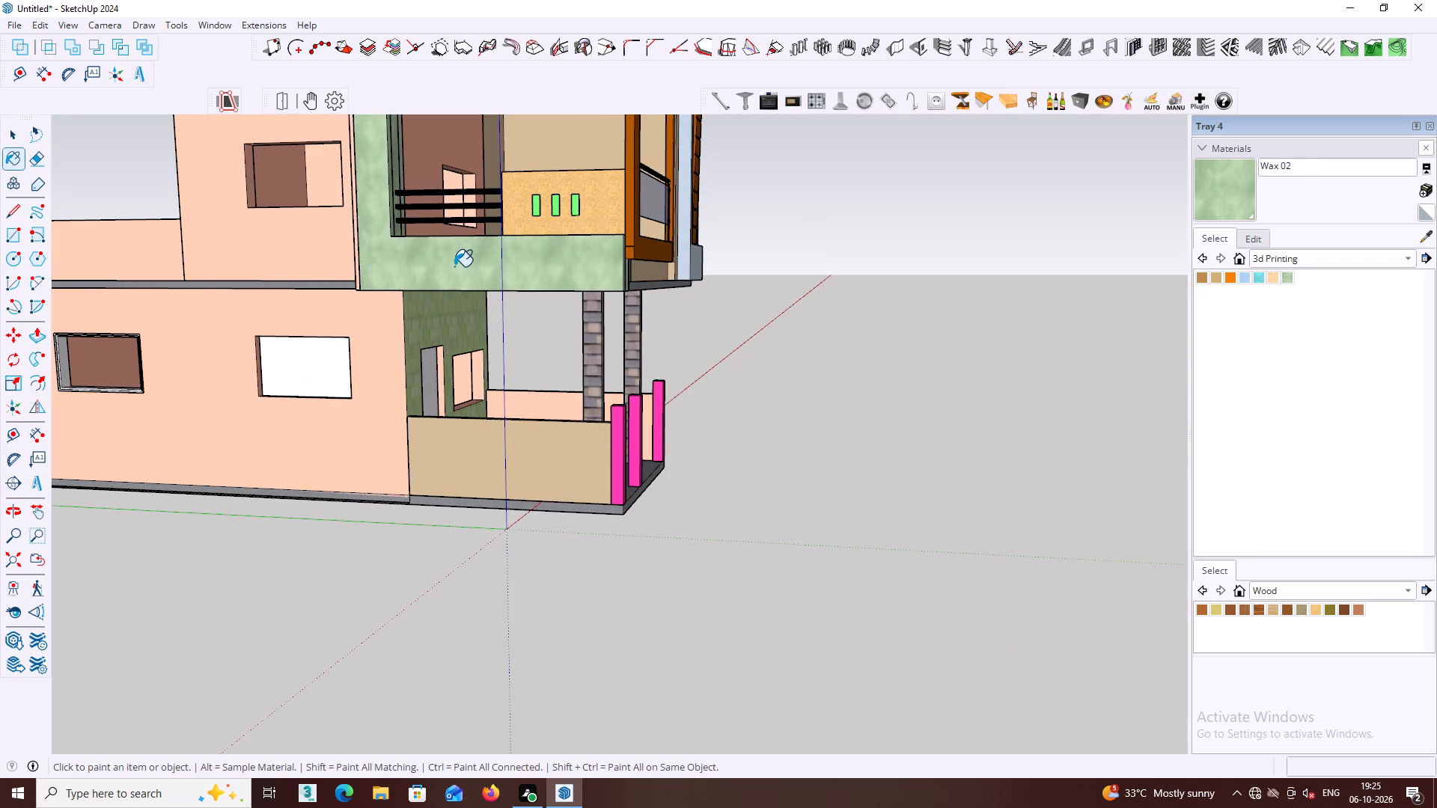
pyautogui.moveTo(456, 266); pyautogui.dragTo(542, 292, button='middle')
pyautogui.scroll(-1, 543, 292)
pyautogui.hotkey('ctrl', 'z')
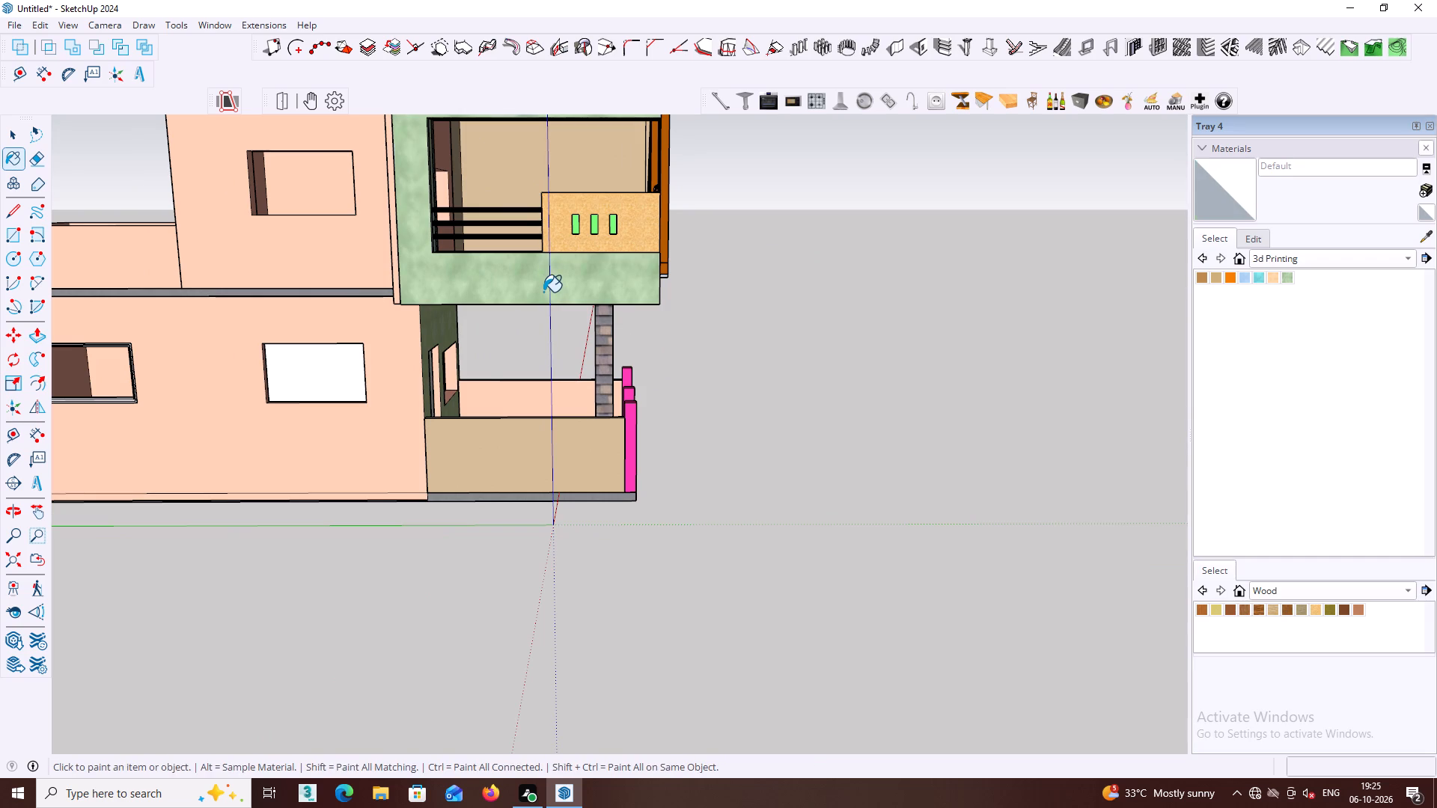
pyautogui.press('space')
# Examine the house's side wall, front facade and porch from several angles.
pyautogui.keyDown('shift'); pyautogui.moveTo(686, 369); pyautogui.dragTo(764, 382, button='middle'); pyautogui.keyUp('shift')
pyautogui.scroll(-2, 761, 382)
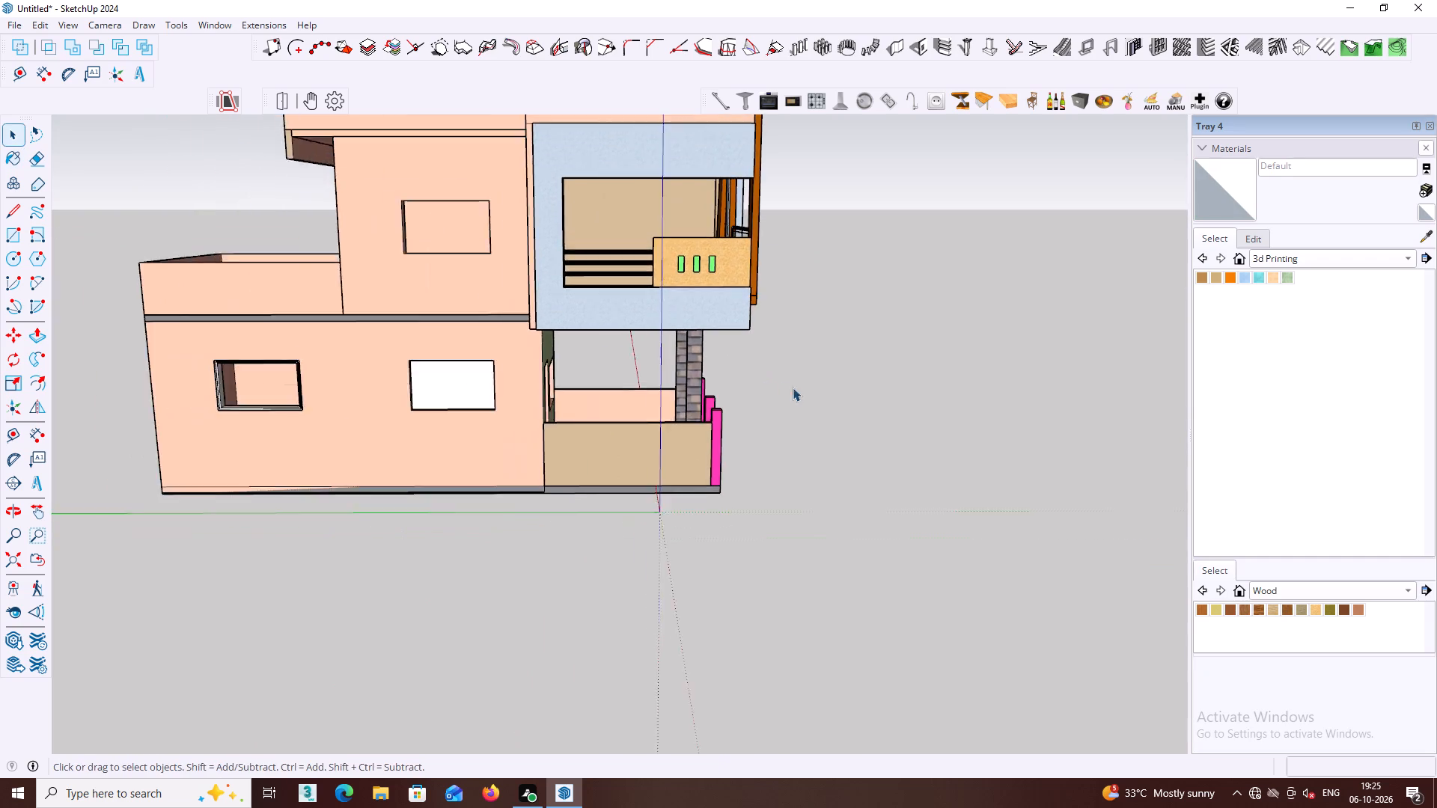
pyautogui.scroll(-3, 793, 388)
pyautogui.middleClick(782, 383)
pyautogui.moveTo(806, 400); pyautogui.dragTo(154, 375, button='middle')
pyautogui.moveTo(501, 363); pyautogui.dragTo(492, 424, button='middle')
pyautogui.moveTo(549, 419); pyautogui.dragTo(542, 390, button='middle')
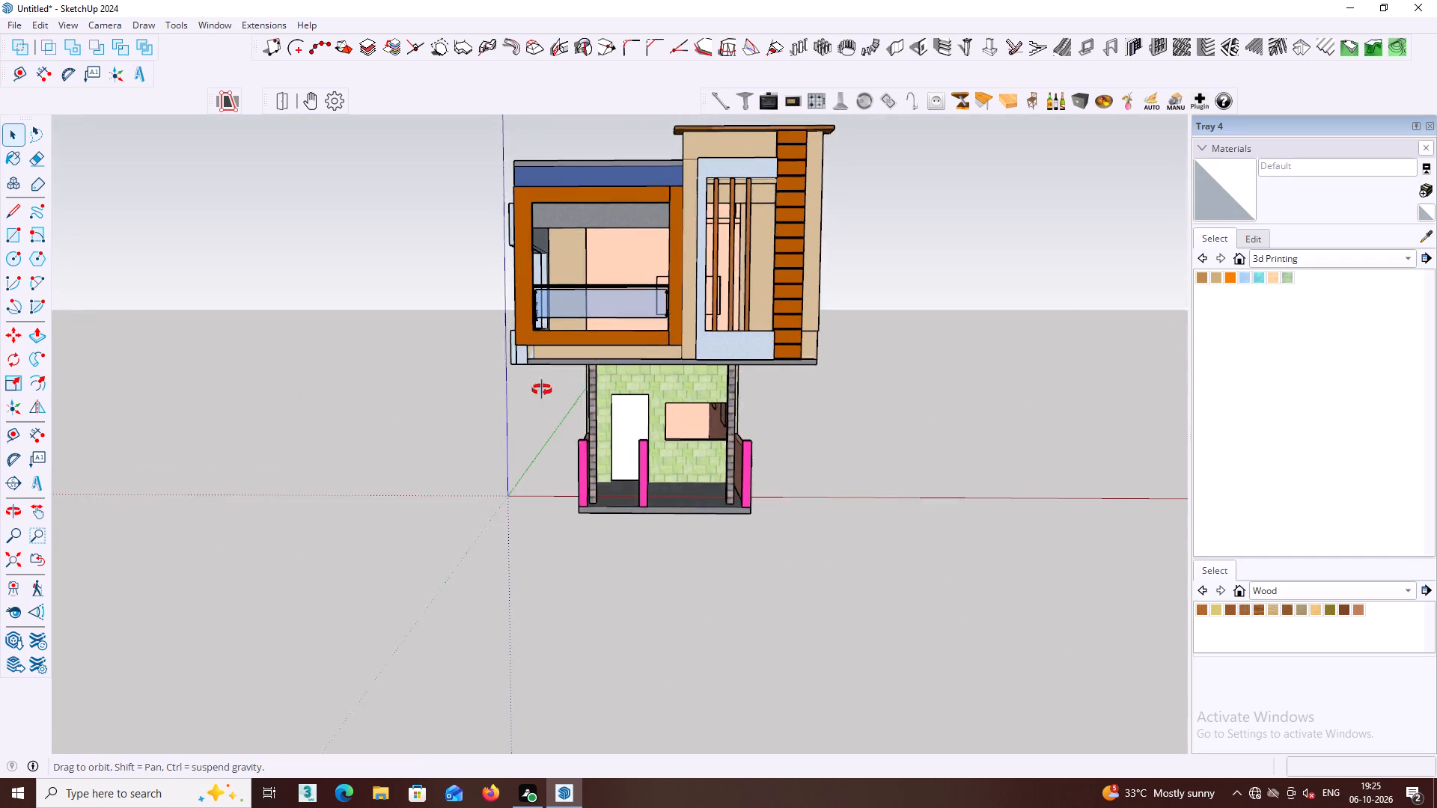
pyautogui.moveTo(542, 390); pyautogui.dragTo(454, 274, button='middle')
pyautogui.moveTo(501, 313); pyautogui.dragTo(524, 453, button='middle')
pyautogui.scroll(2, 535, 441)
pyautogui.keyDown('shift'); pyautogui.moveTo(543, 425); pyautogui.dragTo(522, 393, button='middle'); pyautogui.keyUp('shift')
pyautogui.scroll(-1, 531, 394)
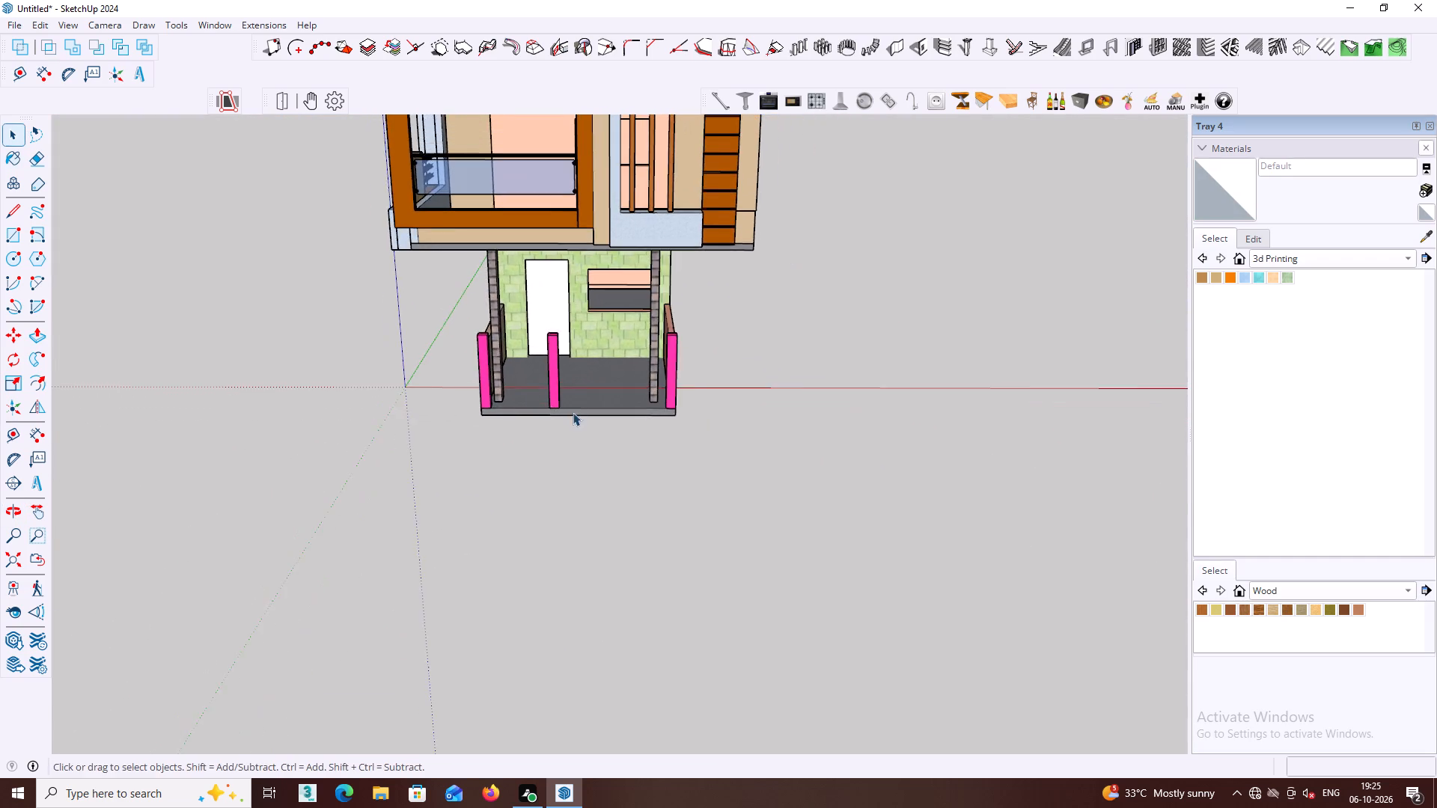
pyautogui.scroll(-2, 573, 412)
pyautogui.moveTo(572, 378); pyautogui.dragTo(606, 418, button='middle')
pyautogui.moveTo(599, 414); pyautogui.dragTo(652, 408, button='middle')
pyautogui.scroll(-1, 610, 412)
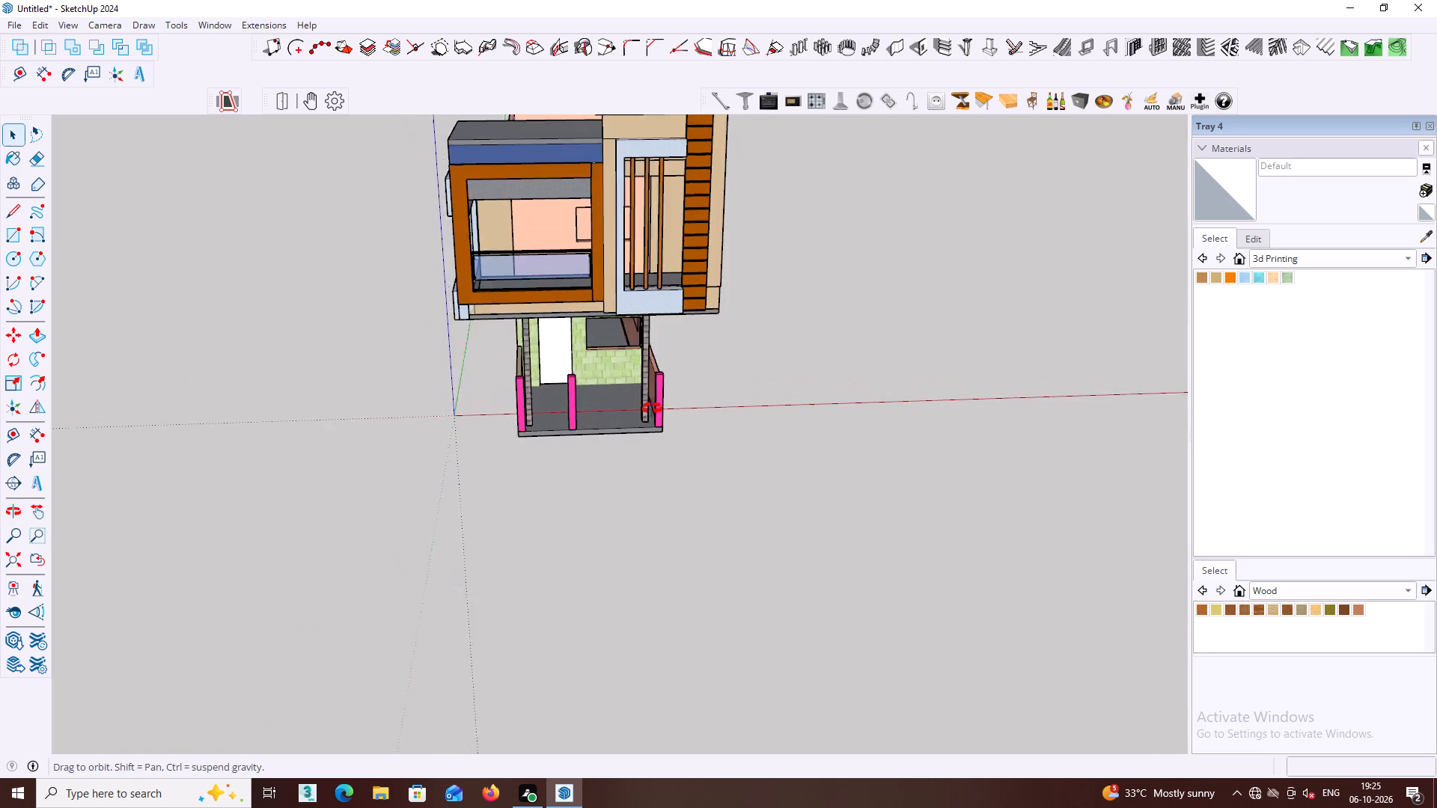
pyautogui.moveTo(652, 408); pyautogui.dragTo(746, 400, button='middle')
pyautogui.moveTo(586, 368); pyautogui.dragTo(632, 374, button='middle')
pyautogui.moveTo(582, 328); pyautogui.dragTo(695, 311, button='middle')
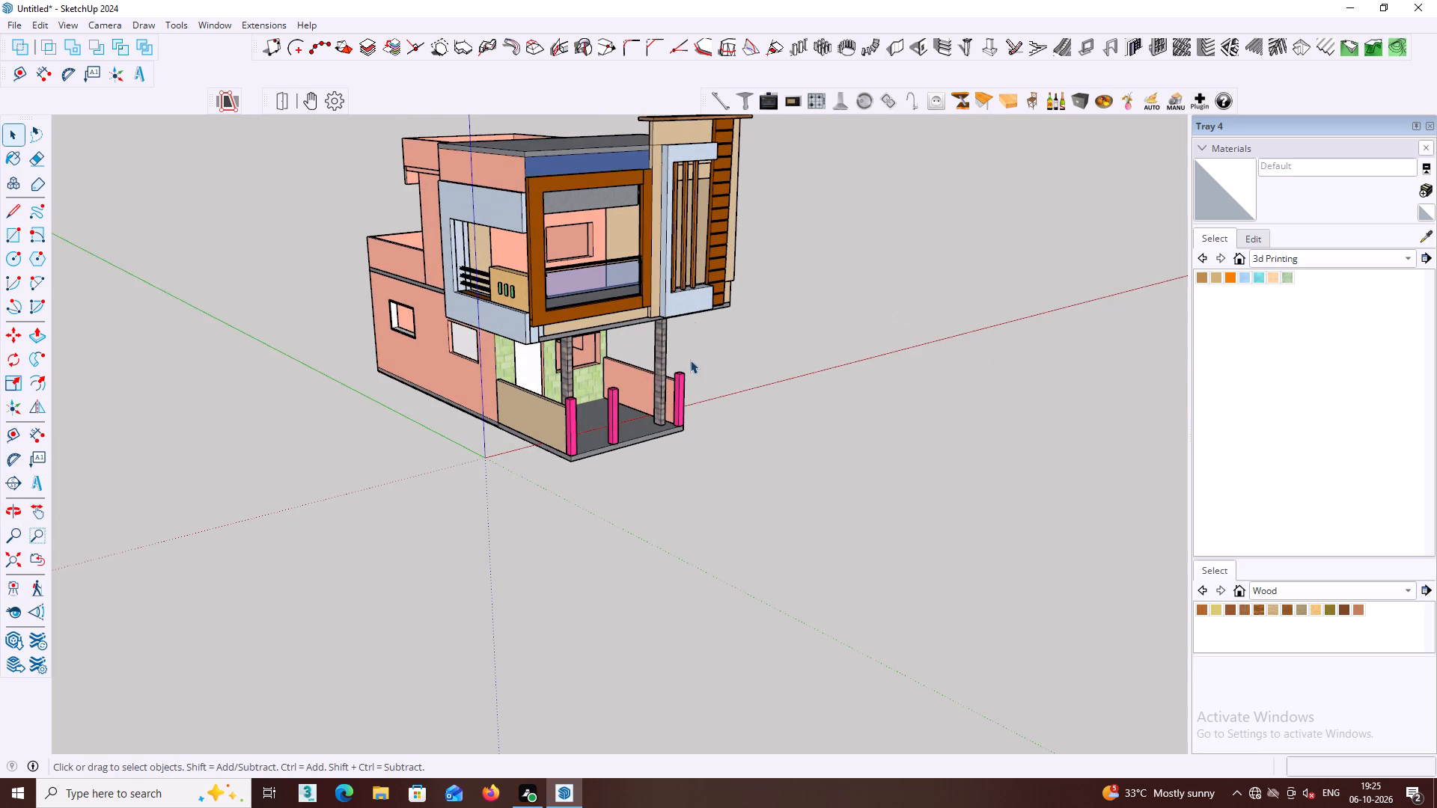
pyautogui.moveTo(690, 360); pyautogui.dragTo(752, 360, button='middle')
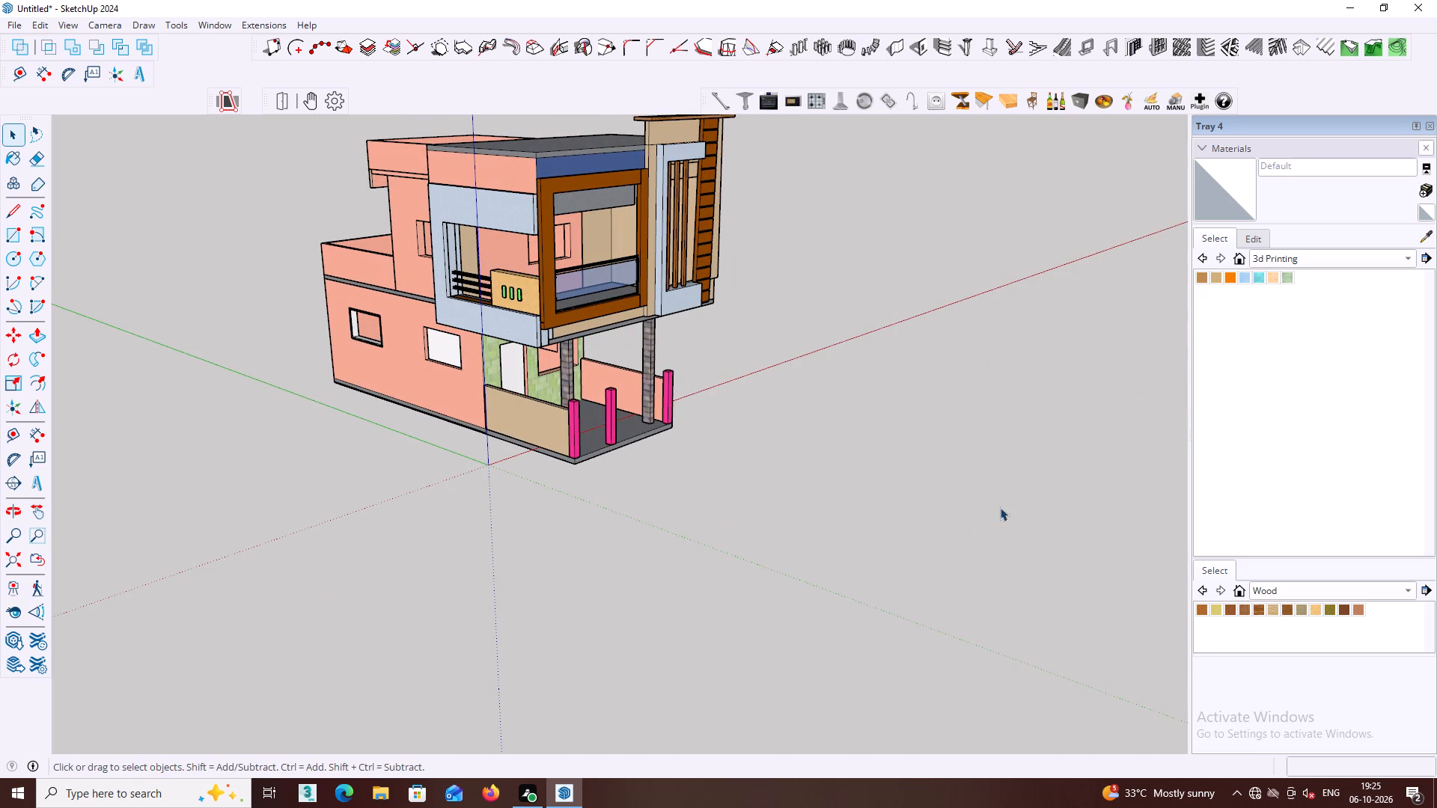
# Remove the Materials dialog from Tray 4 and close the emptied tray.
pyautogui.click(1427, 146)
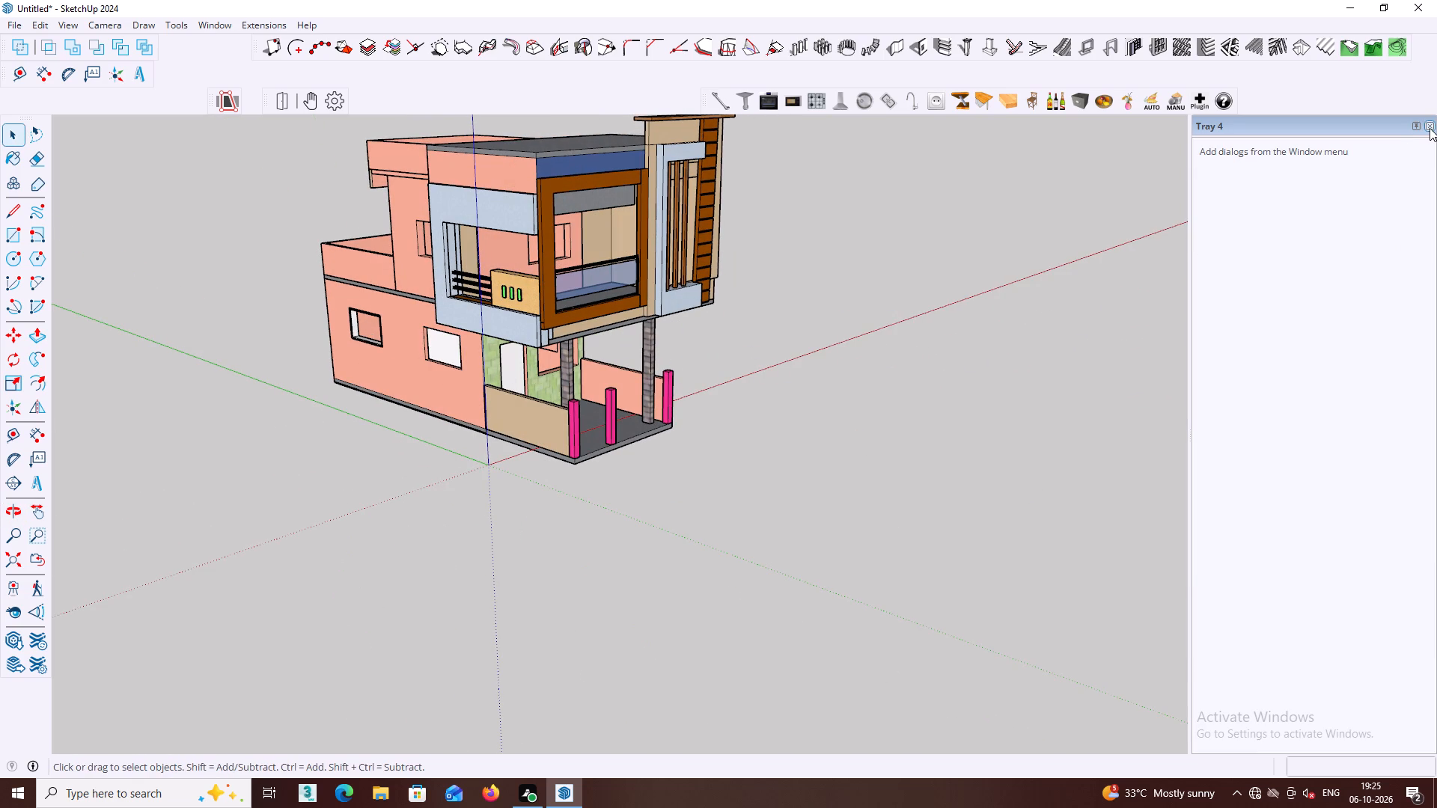
pyautogui.click(1430, 128)
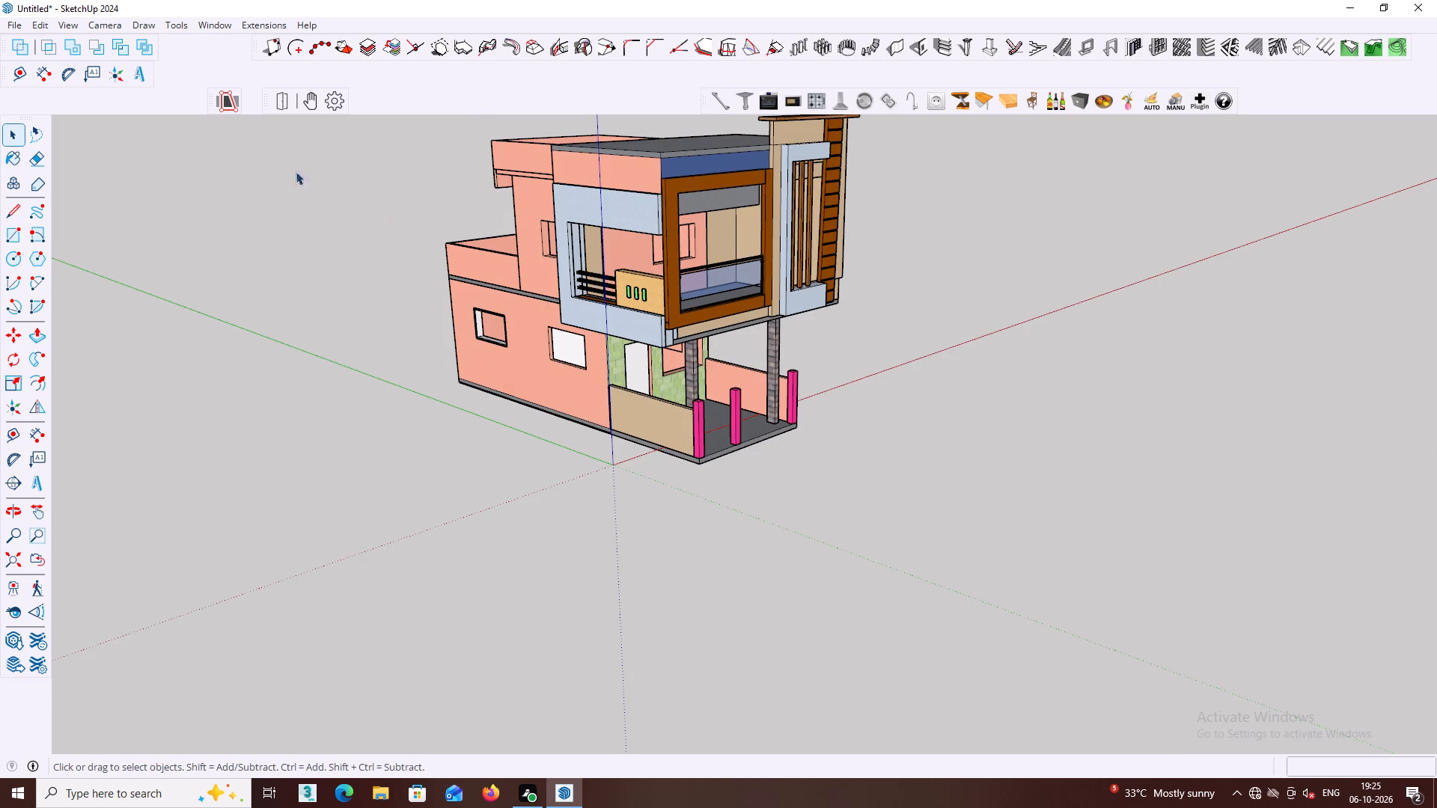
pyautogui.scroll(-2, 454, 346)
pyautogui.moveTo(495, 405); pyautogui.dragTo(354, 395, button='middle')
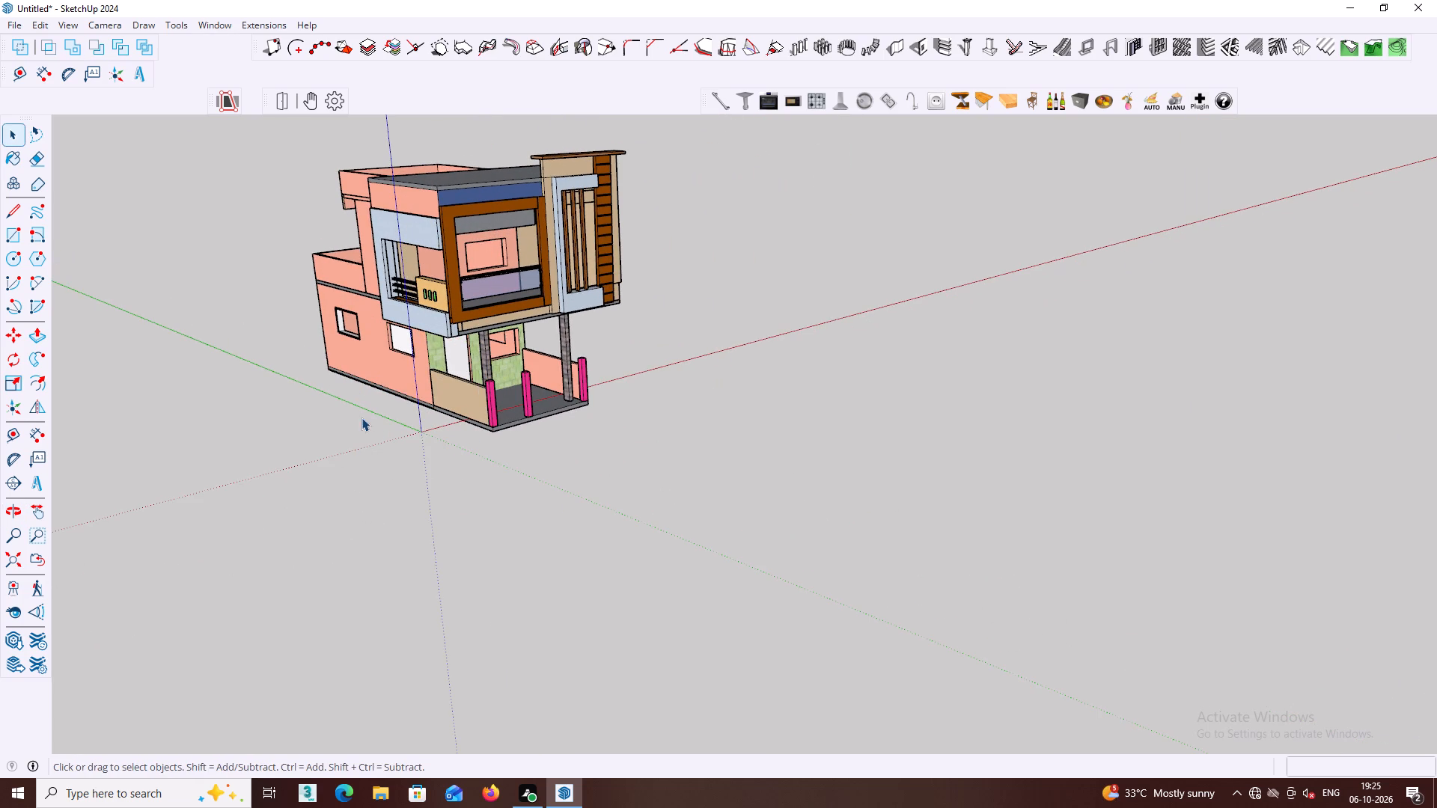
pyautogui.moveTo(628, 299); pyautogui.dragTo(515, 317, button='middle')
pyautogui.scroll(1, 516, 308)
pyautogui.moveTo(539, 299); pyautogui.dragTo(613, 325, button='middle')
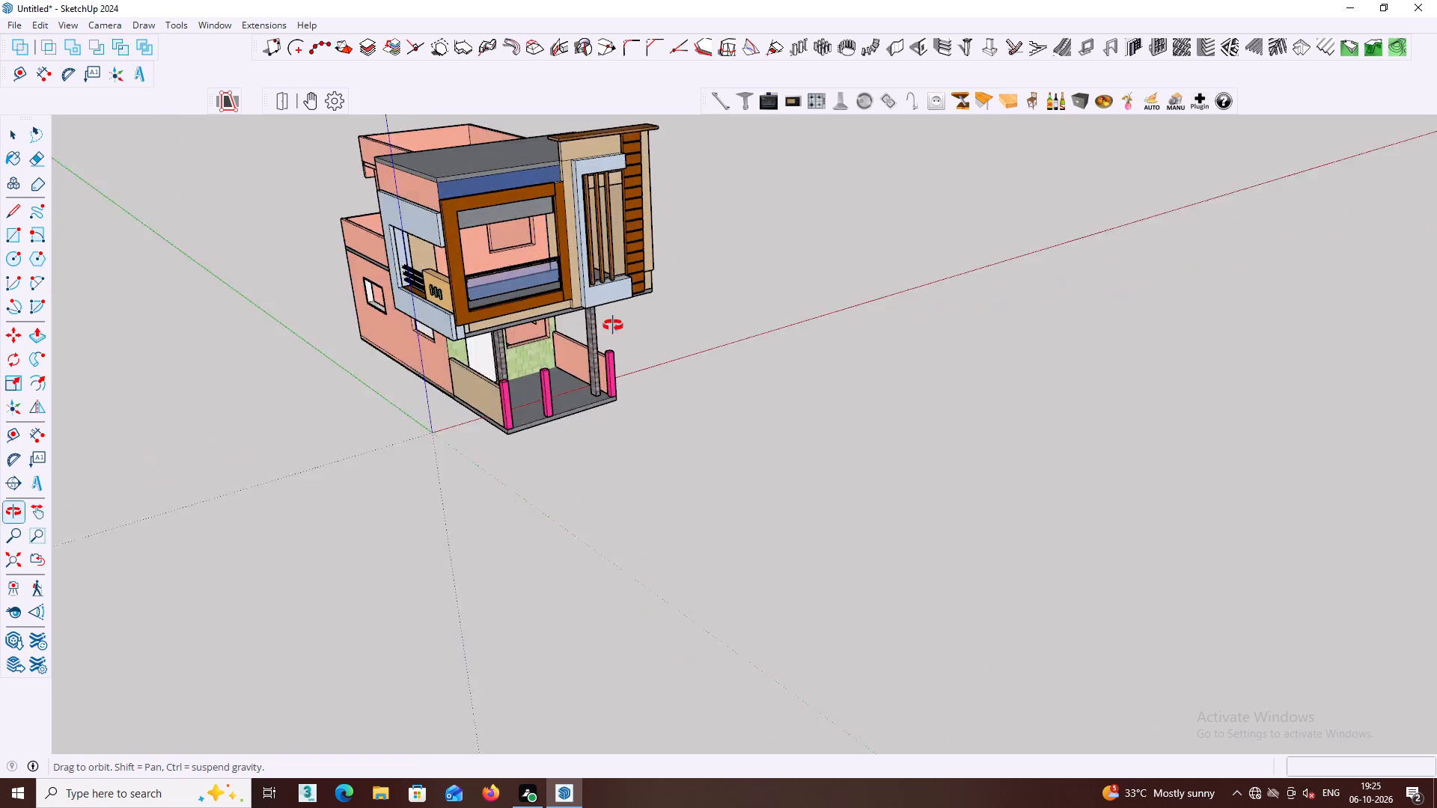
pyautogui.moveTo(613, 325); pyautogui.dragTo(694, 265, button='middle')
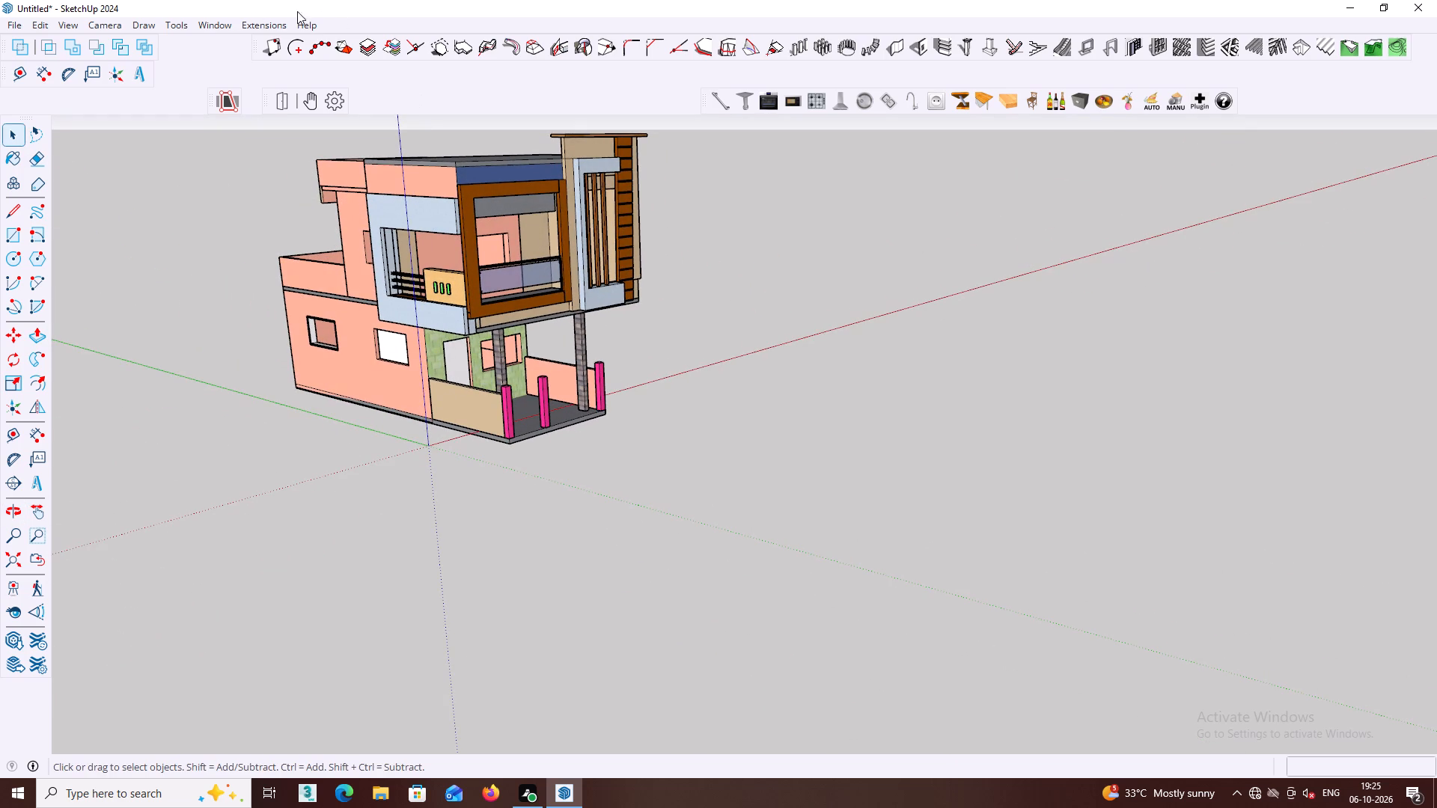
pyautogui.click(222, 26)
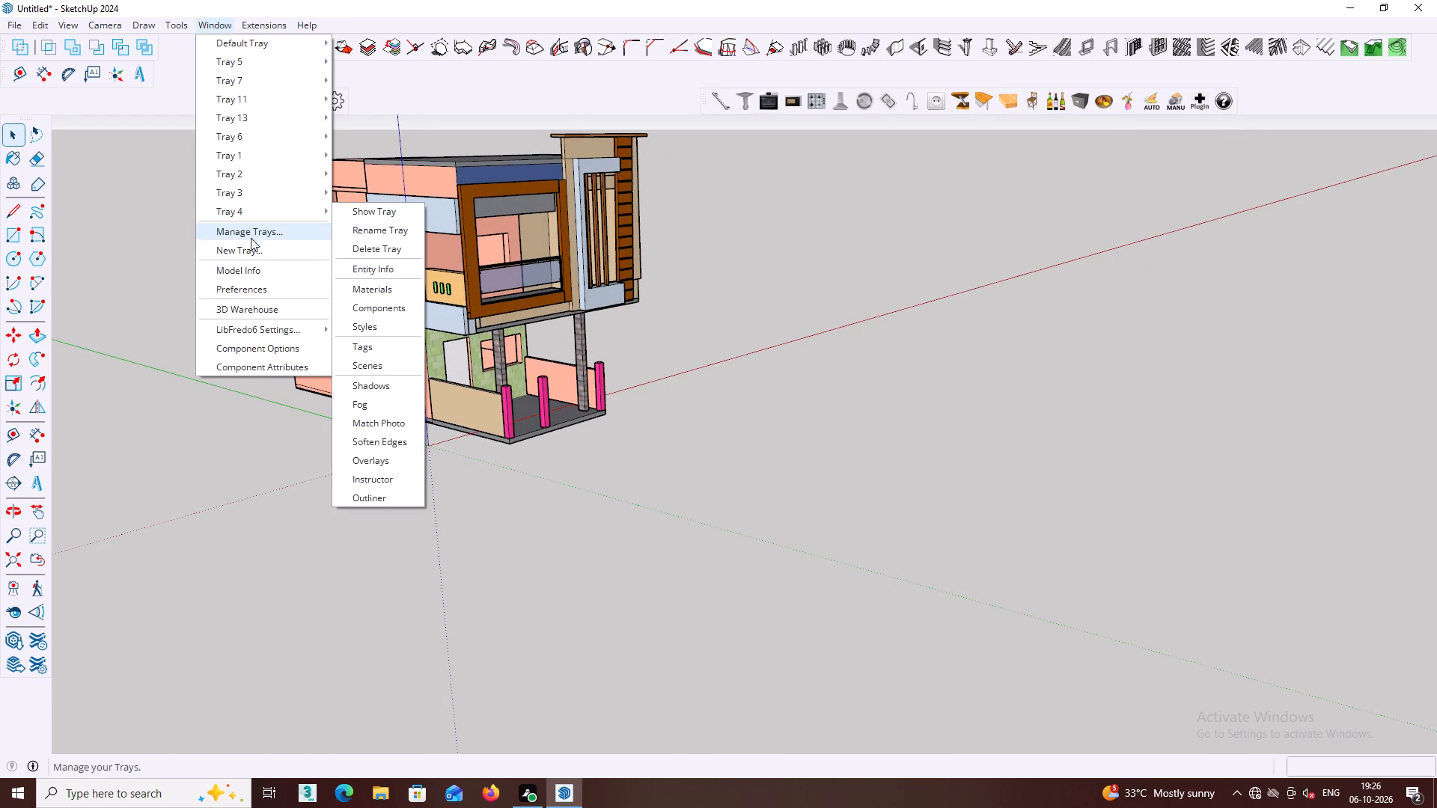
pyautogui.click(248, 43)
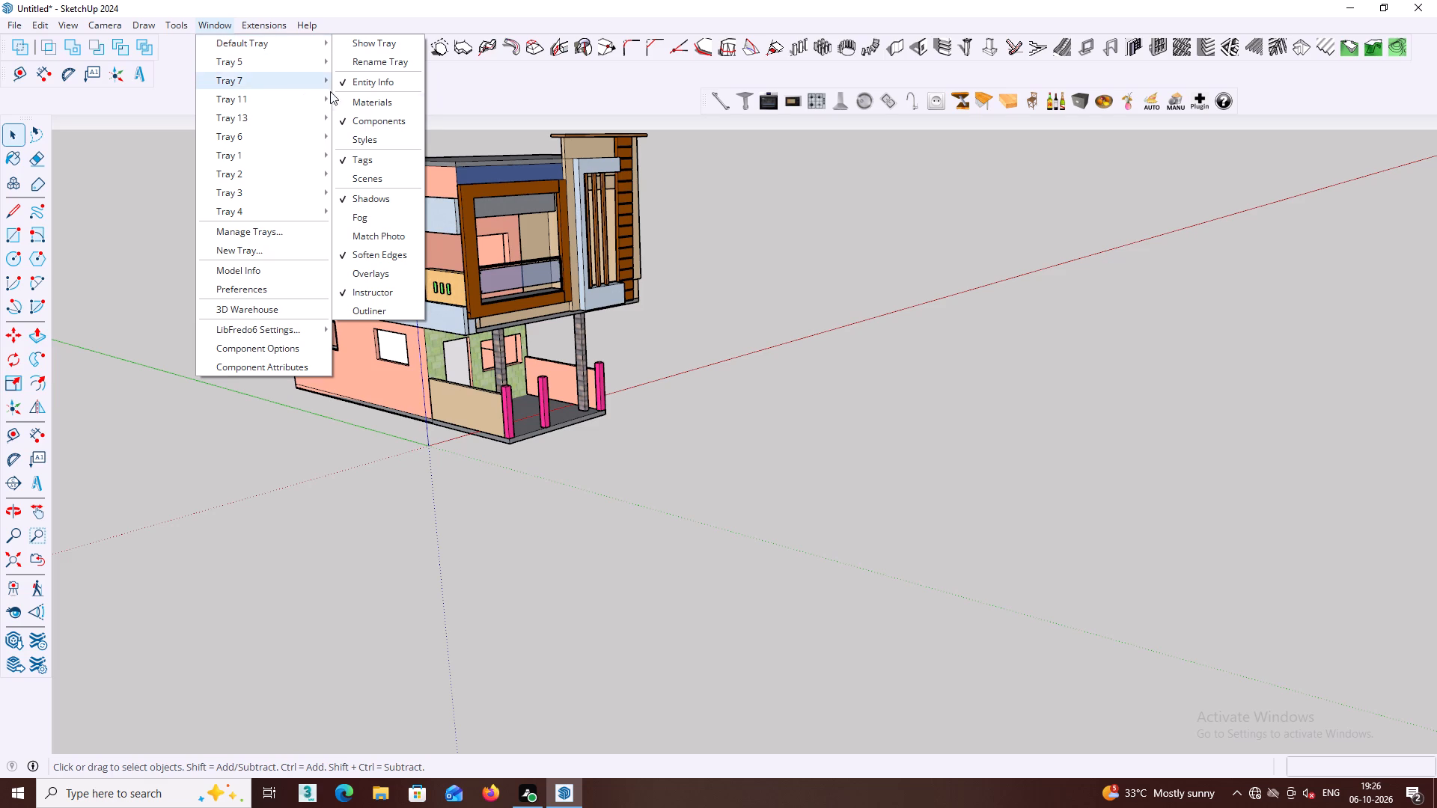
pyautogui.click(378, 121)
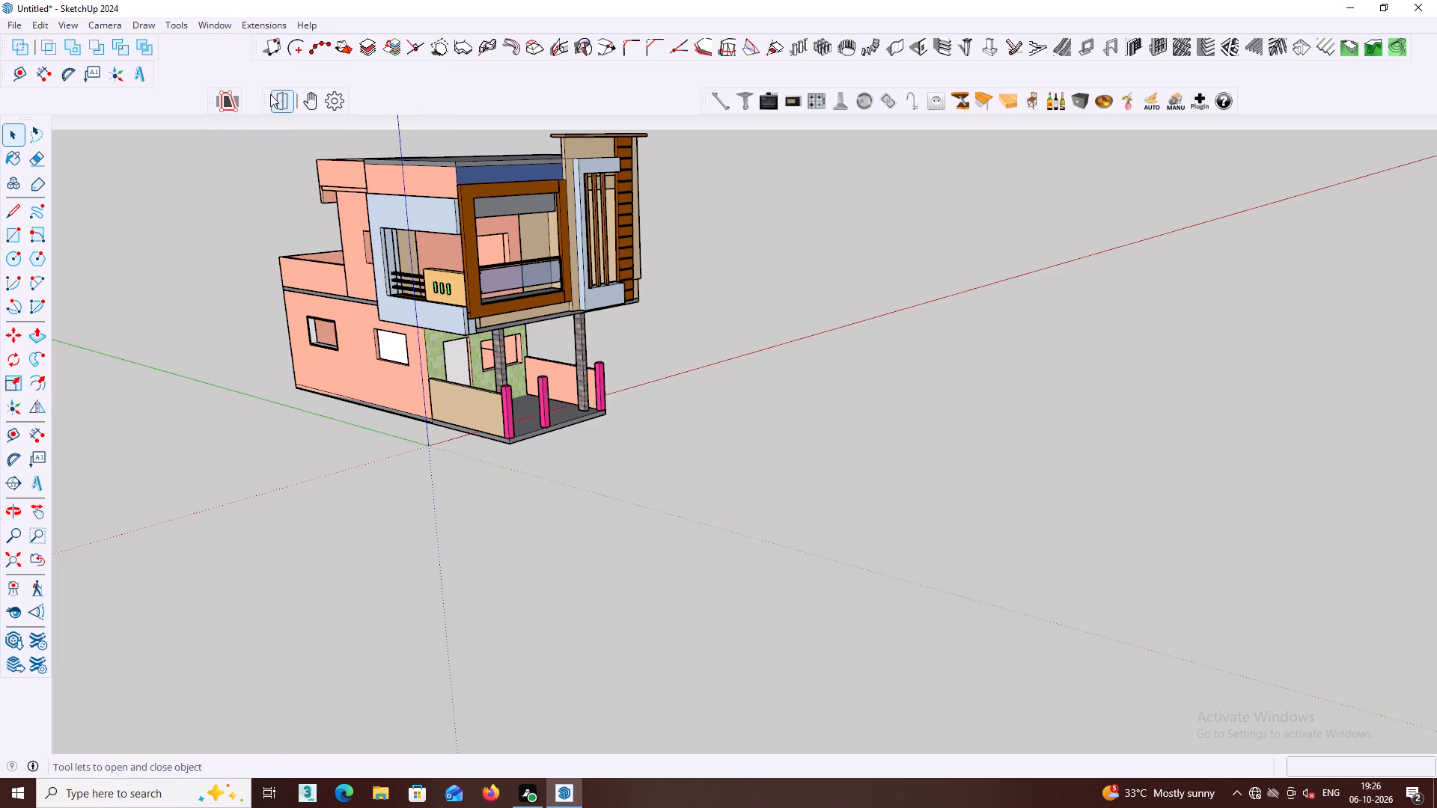
# Create a new tray containing only the Components dialog.
pyautogui.click(216, 21)
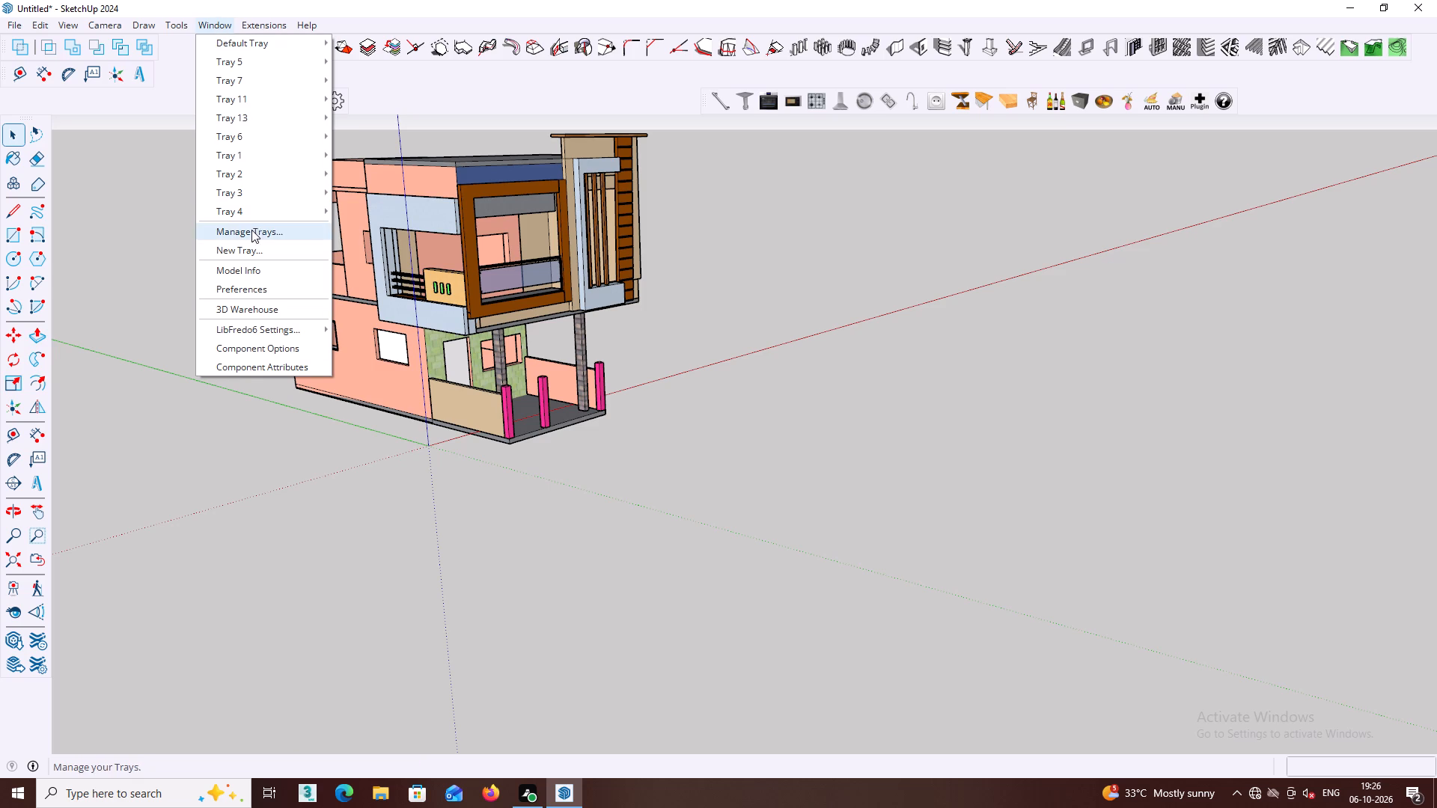
pyautogui.click(250, 251)
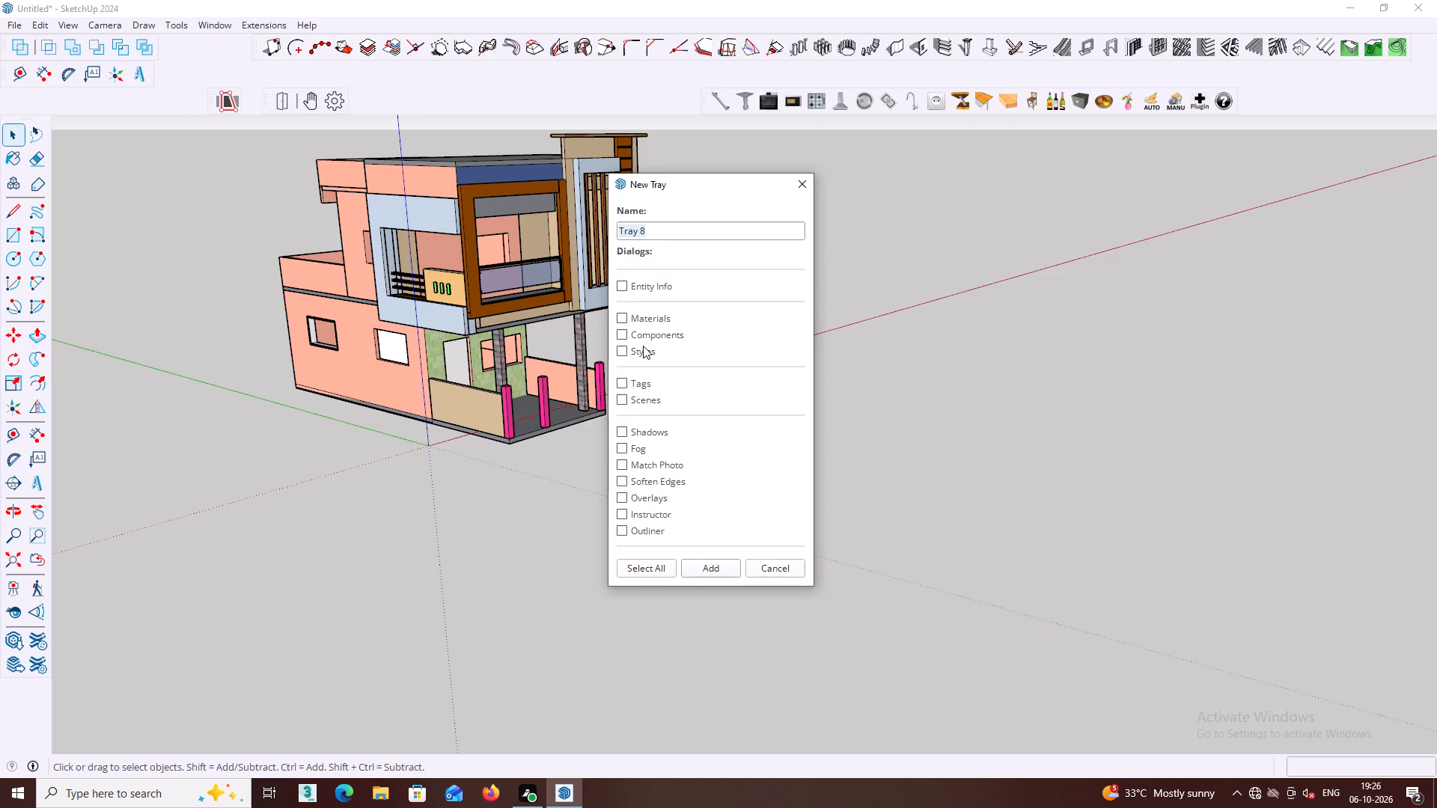
pyautogui.click(641, 337)
pyautogui.click(707, 569)
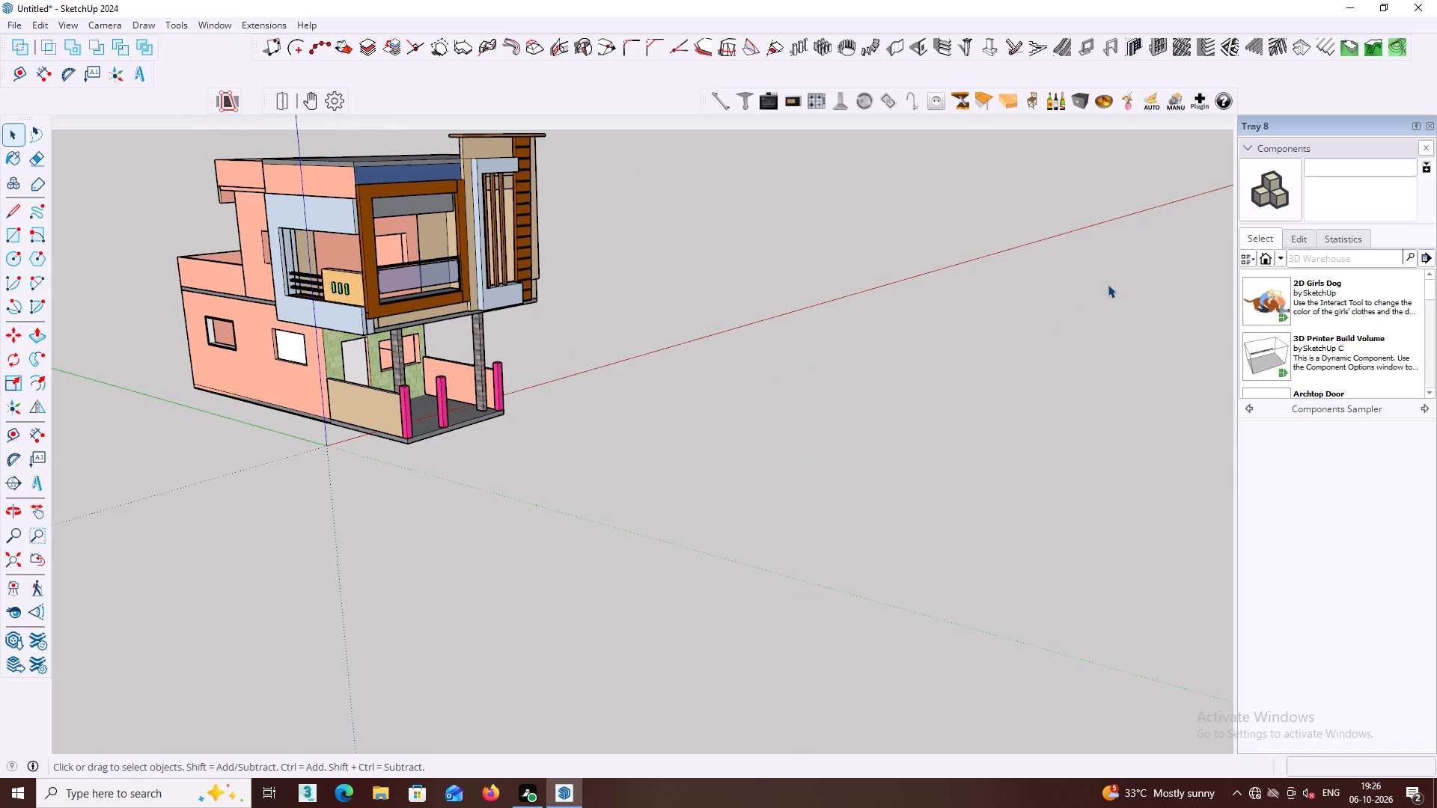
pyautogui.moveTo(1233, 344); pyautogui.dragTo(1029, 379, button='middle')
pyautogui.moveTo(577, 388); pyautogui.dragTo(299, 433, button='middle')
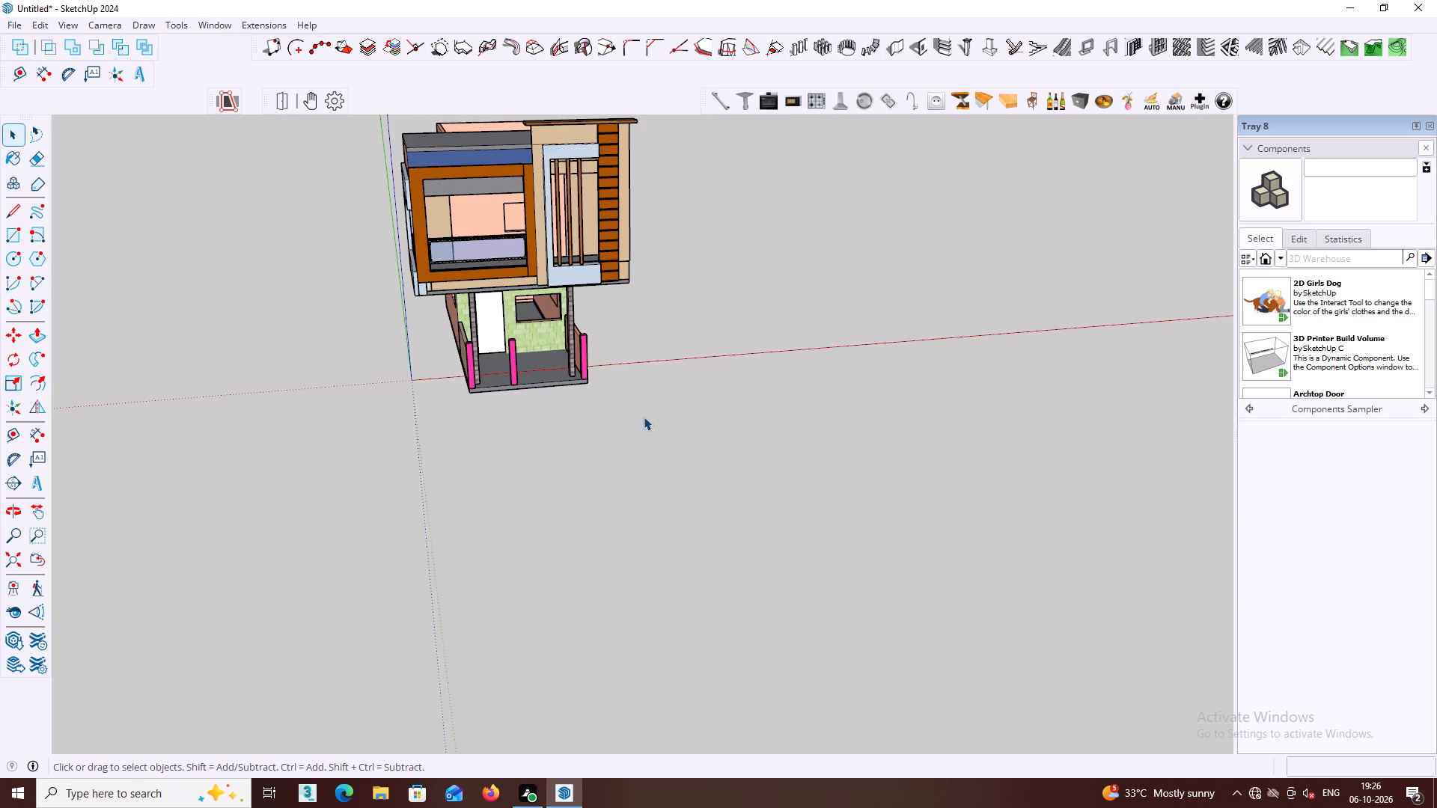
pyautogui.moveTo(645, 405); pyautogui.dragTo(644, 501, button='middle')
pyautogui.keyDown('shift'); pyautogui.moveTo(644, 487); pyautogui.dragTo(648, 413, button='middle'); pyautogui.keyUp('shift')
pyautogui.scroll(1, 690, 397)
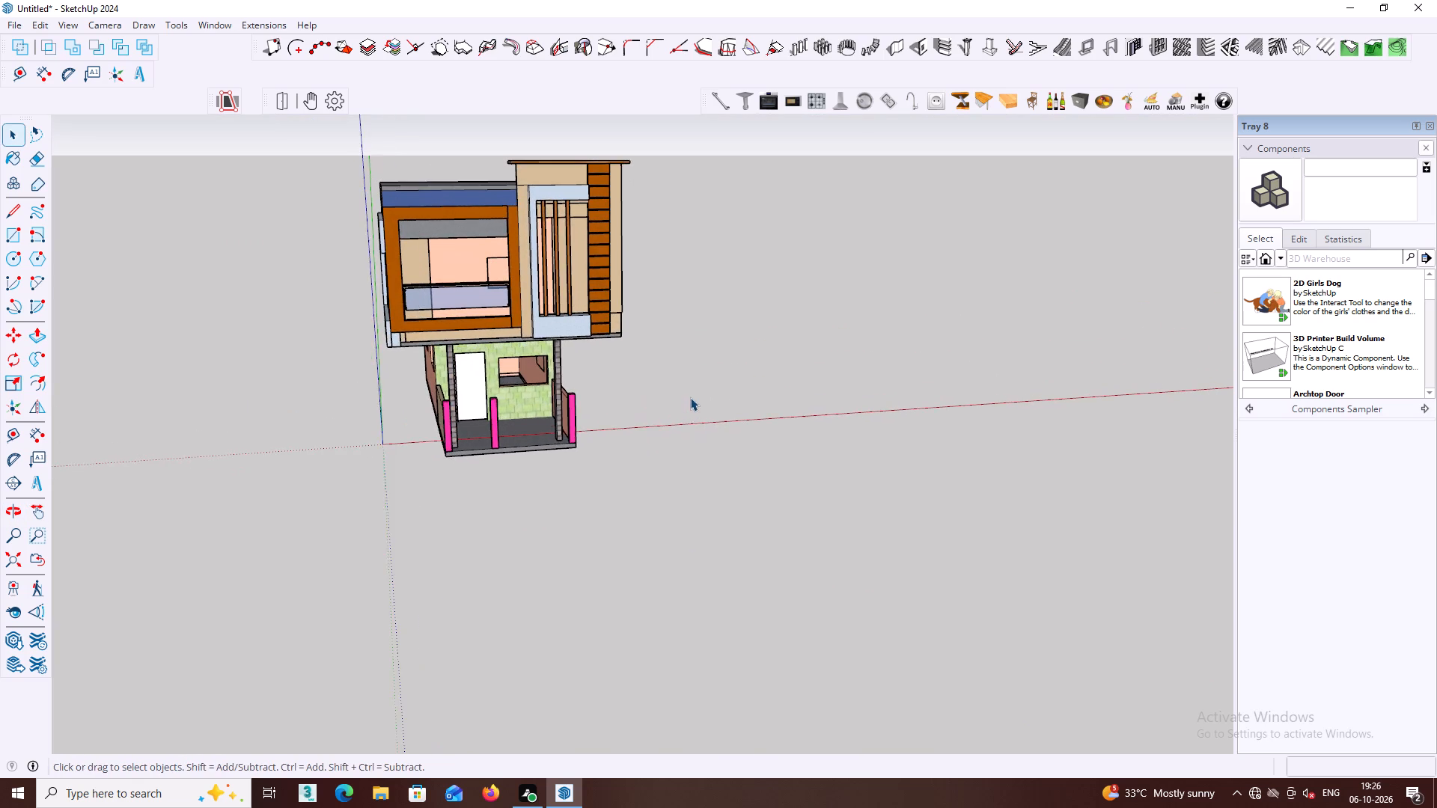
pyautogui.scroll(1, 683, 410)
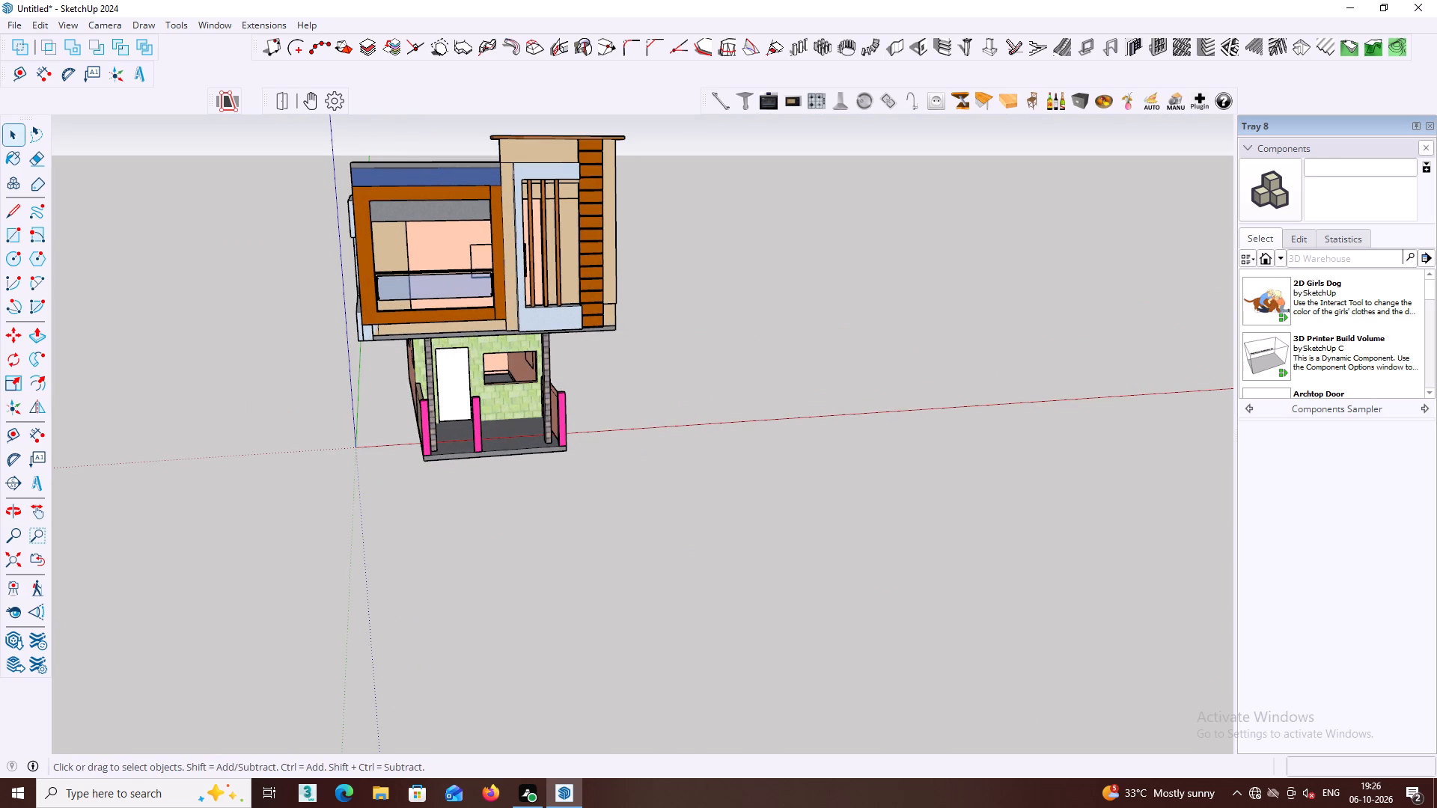
# Preview the 3D Printer Build Volume and Archtop Door components, reopening the Components Sampler collection from the Components library.
pyautogui.click(1435, 392)
pyautogui.click(1278, 309)
pyautogui.click(1266, 351)
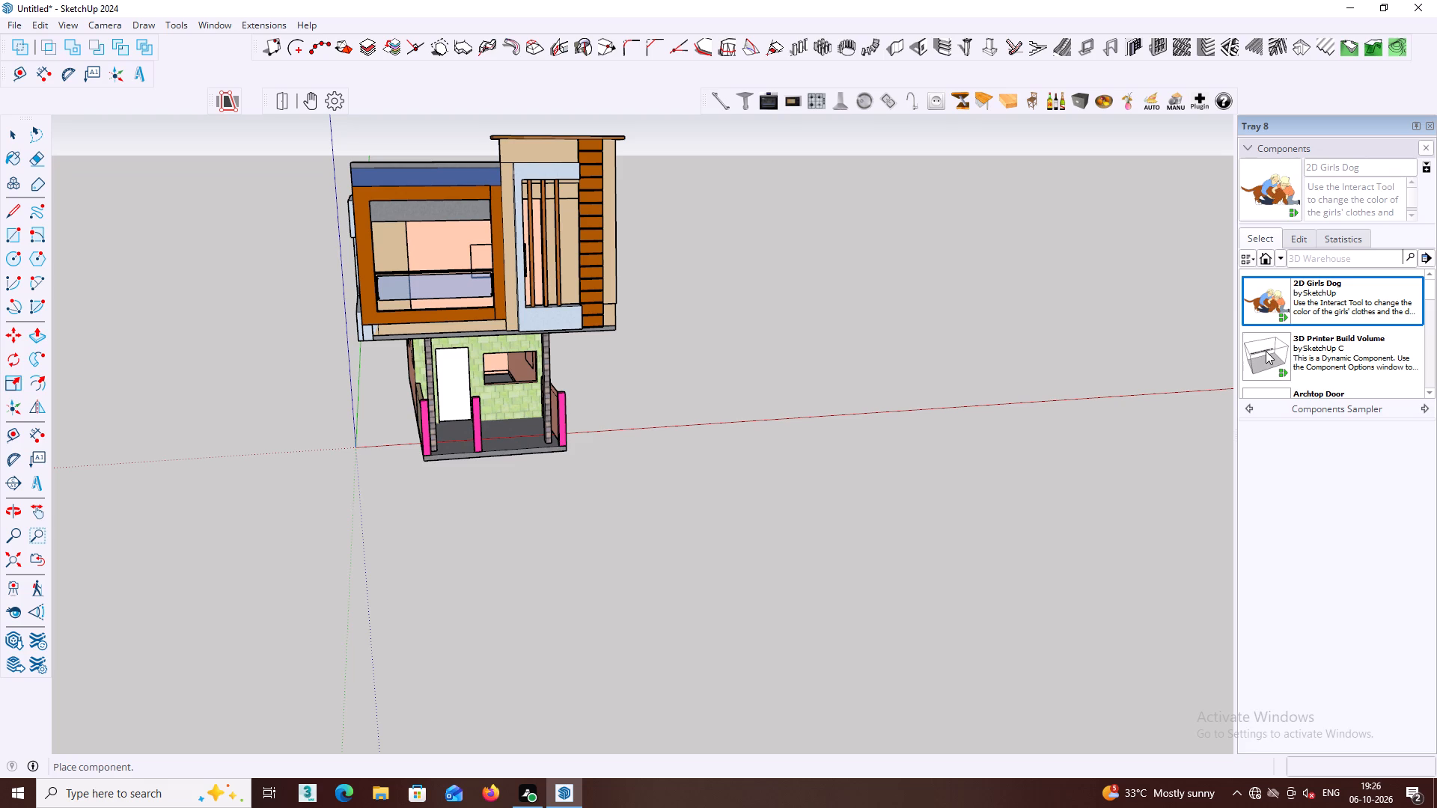
pyautogui.click(1429, 391)
pyautogui.click(1282, 259)
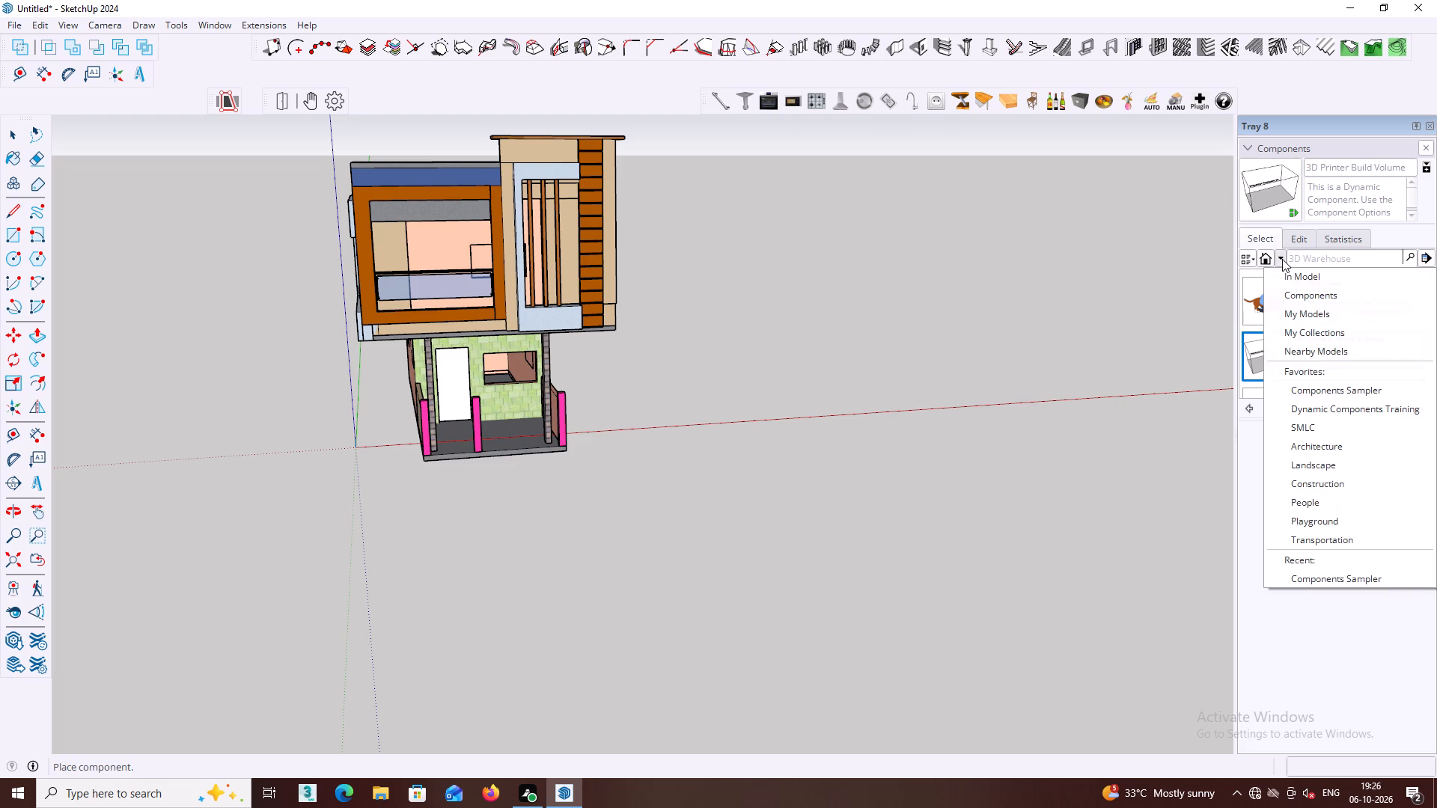
pyautogui.click(1296, 300)
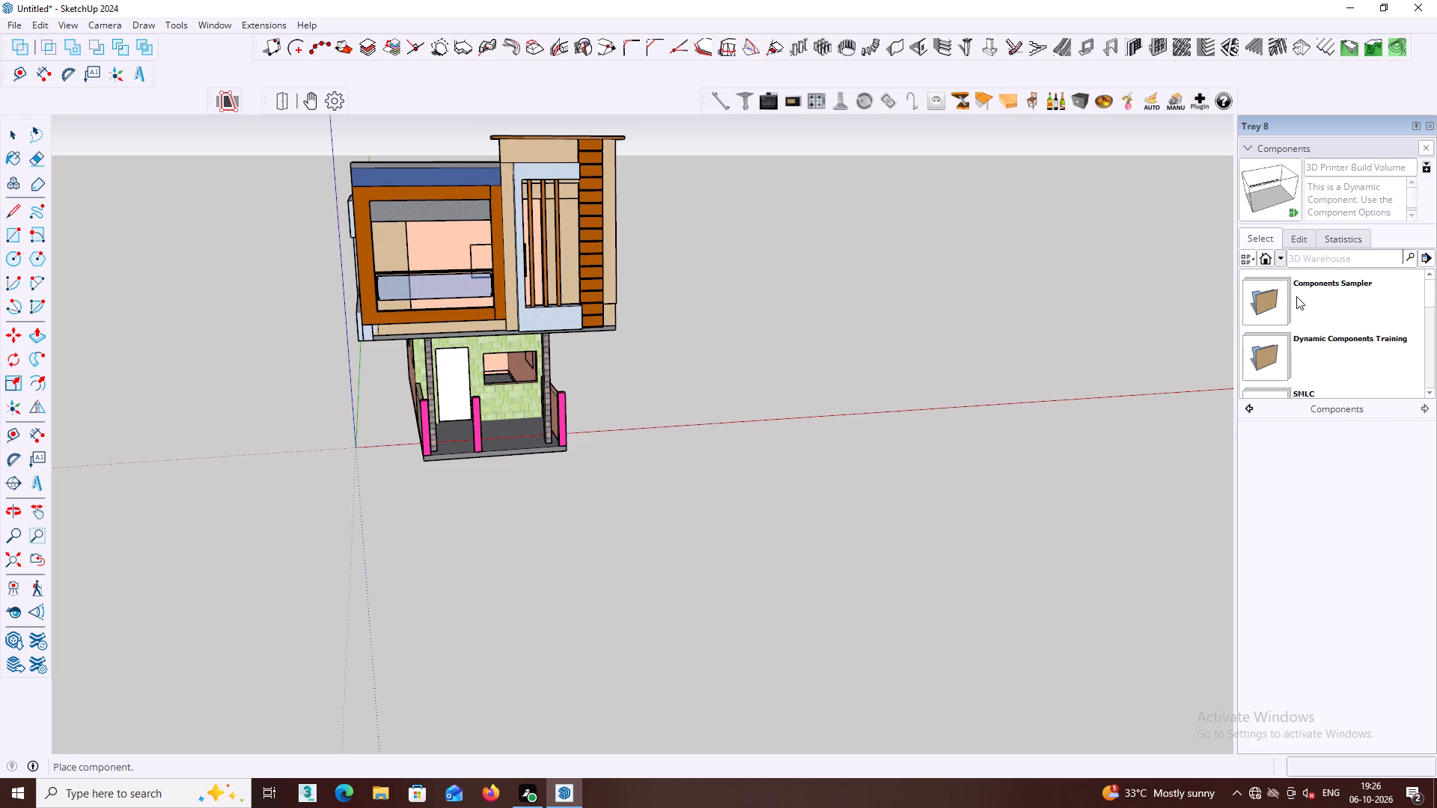
pyautogui.click(1281, 299)
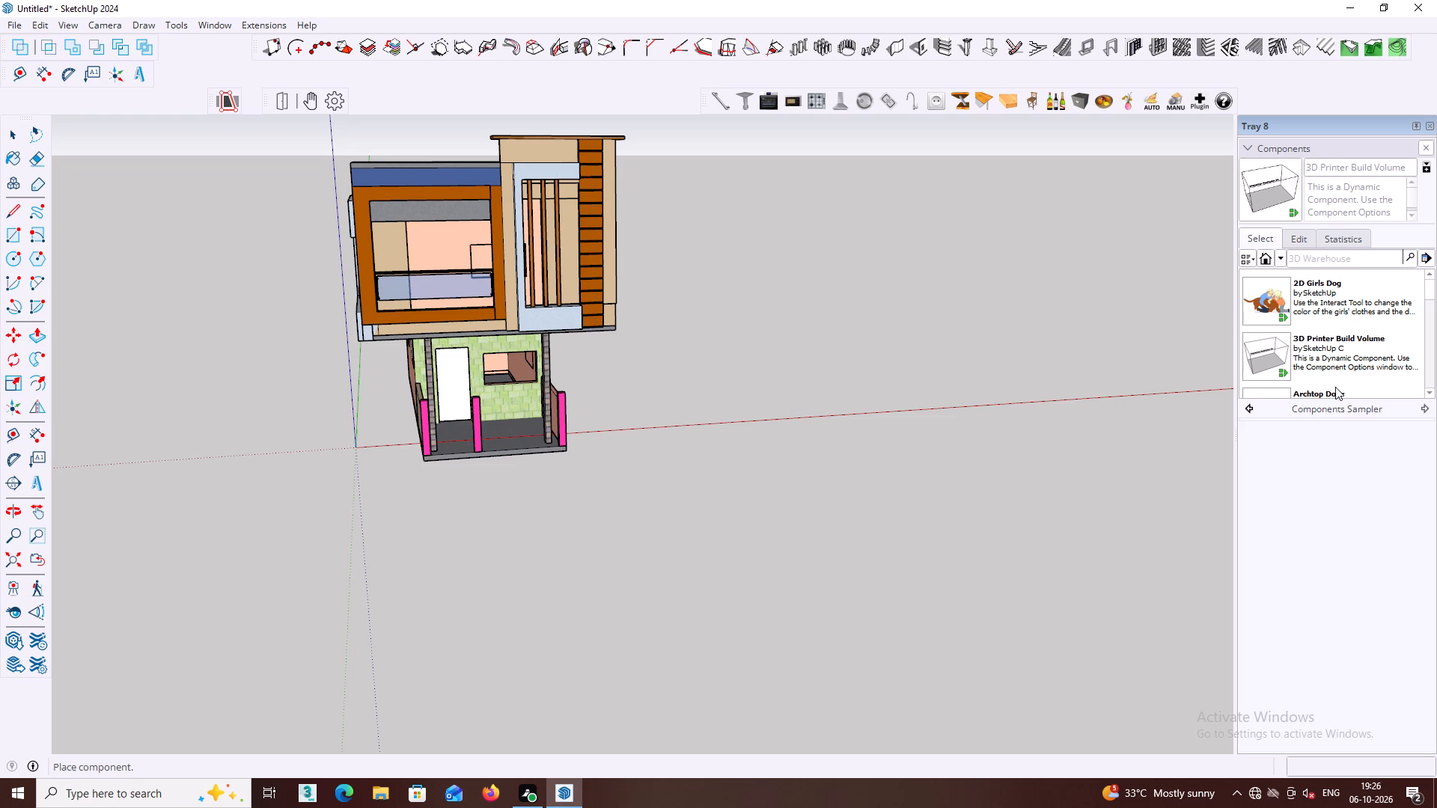
pyautogui.click(1313, 396)
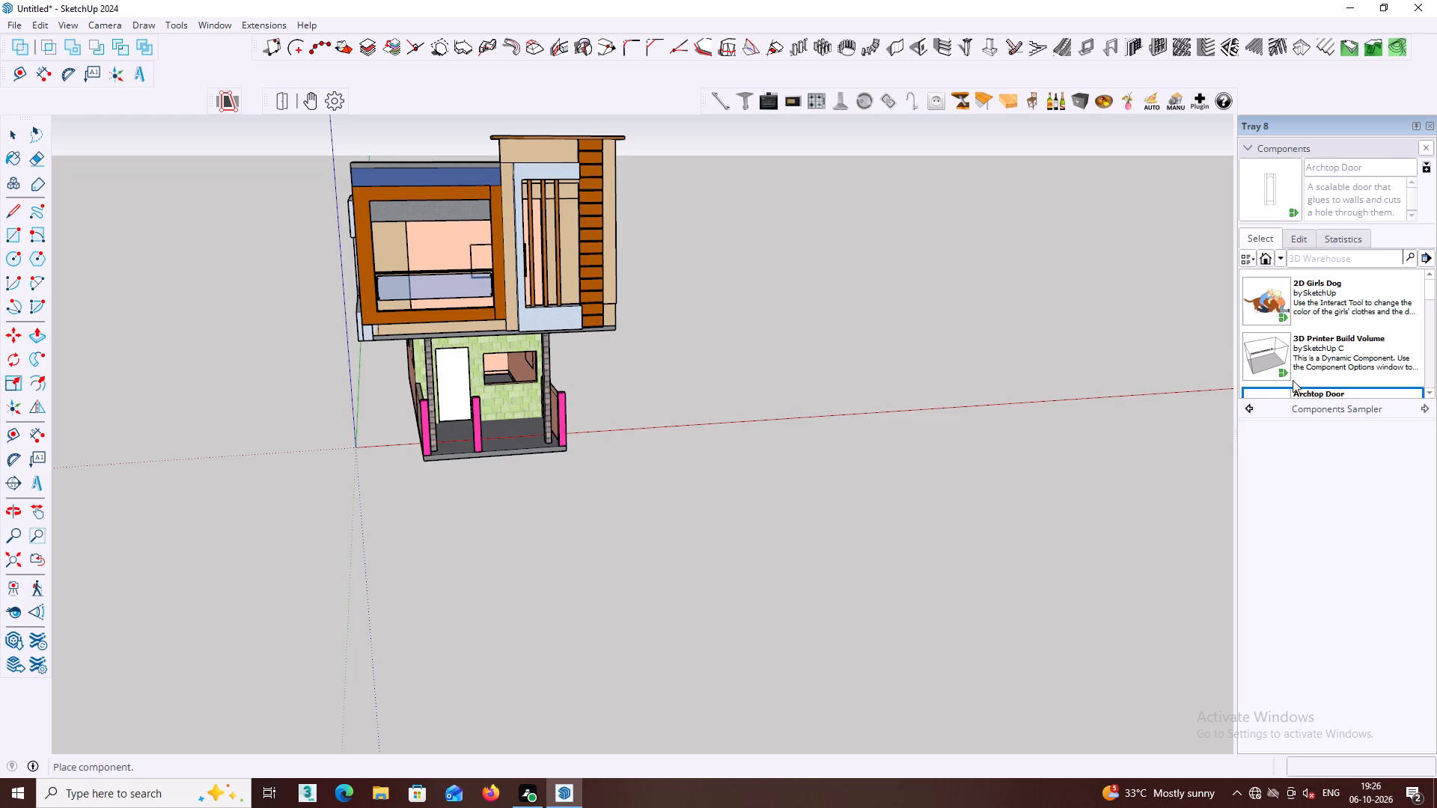
# Place the Light Street 18' Decorative component from the Components Sampler on the open ground beside the house.
pyautogui.middleClick(1293, 376)
pyautogui.scroll(-4, 1293, 376)
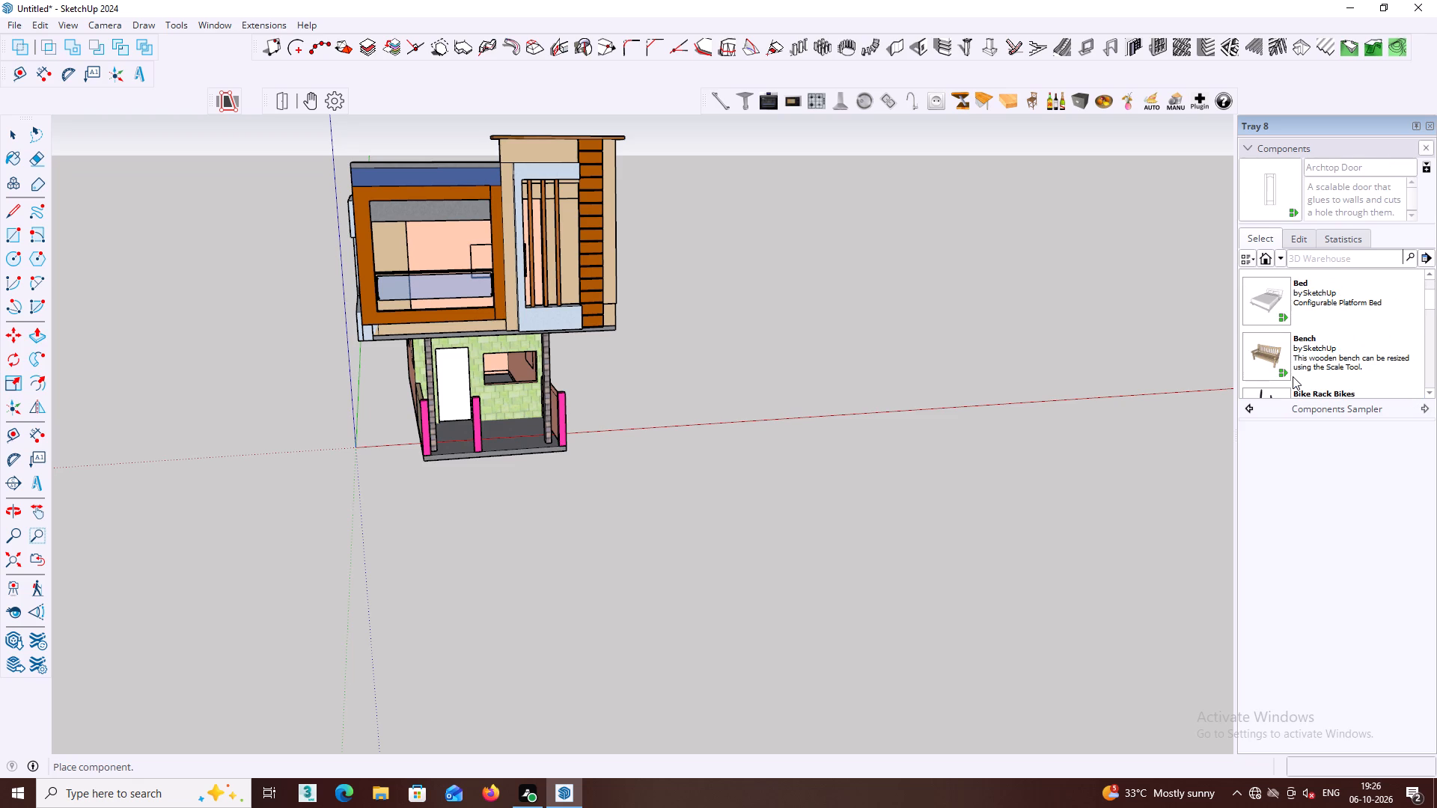
pyautogui.scroll(-1, 1293, 376)
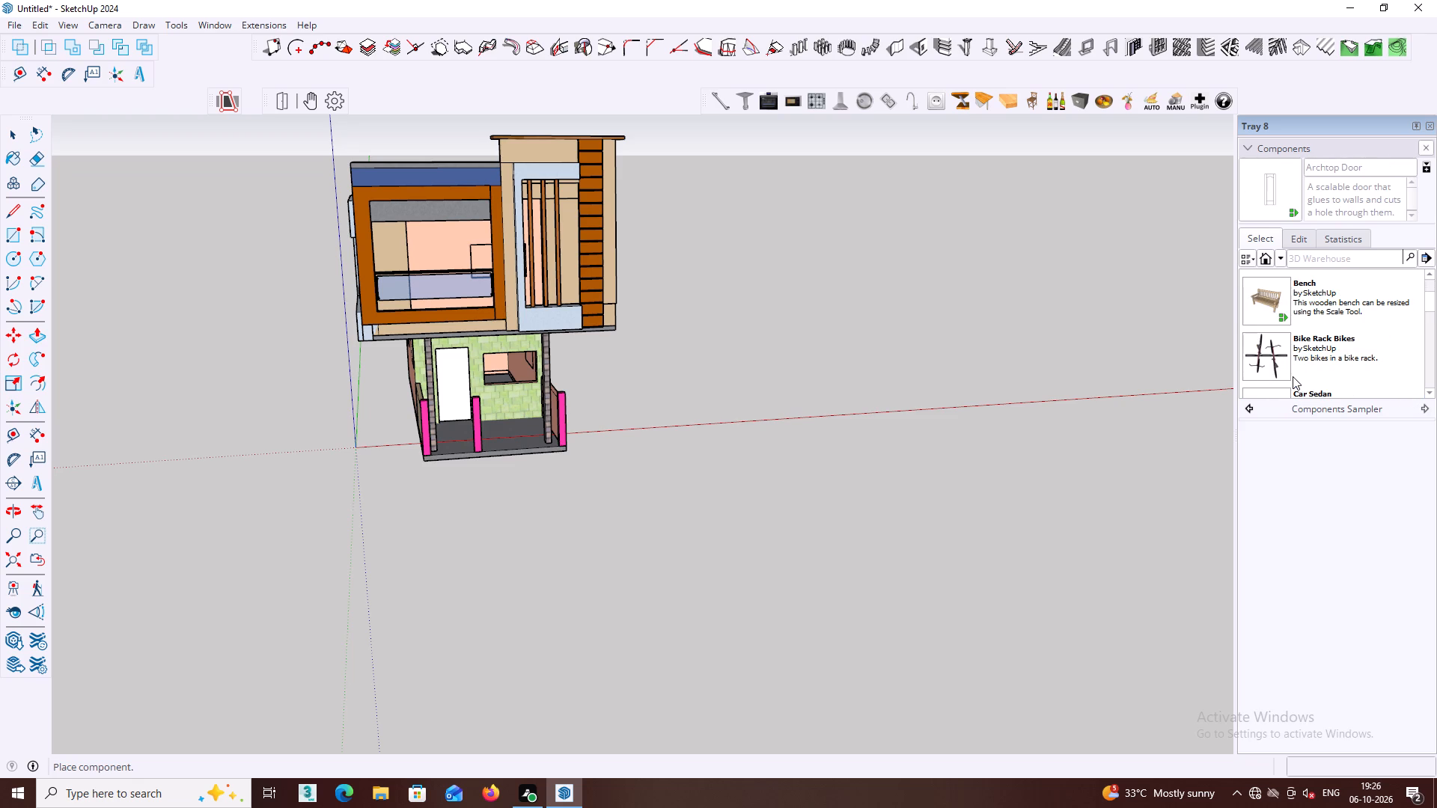
pyautogui.scroll(-1, 1293, 376)
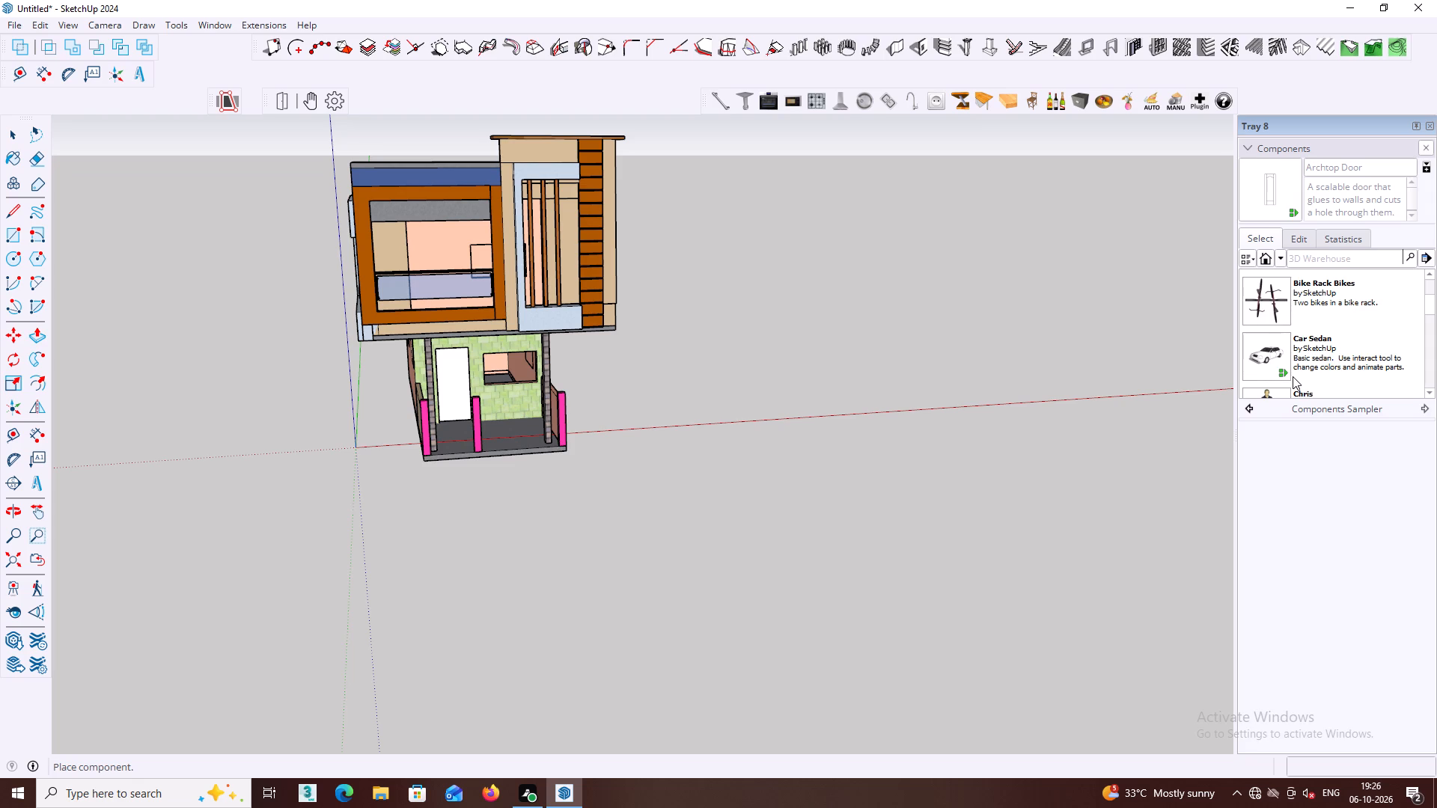
pyautogui.scroll(-1, 1293, 376)
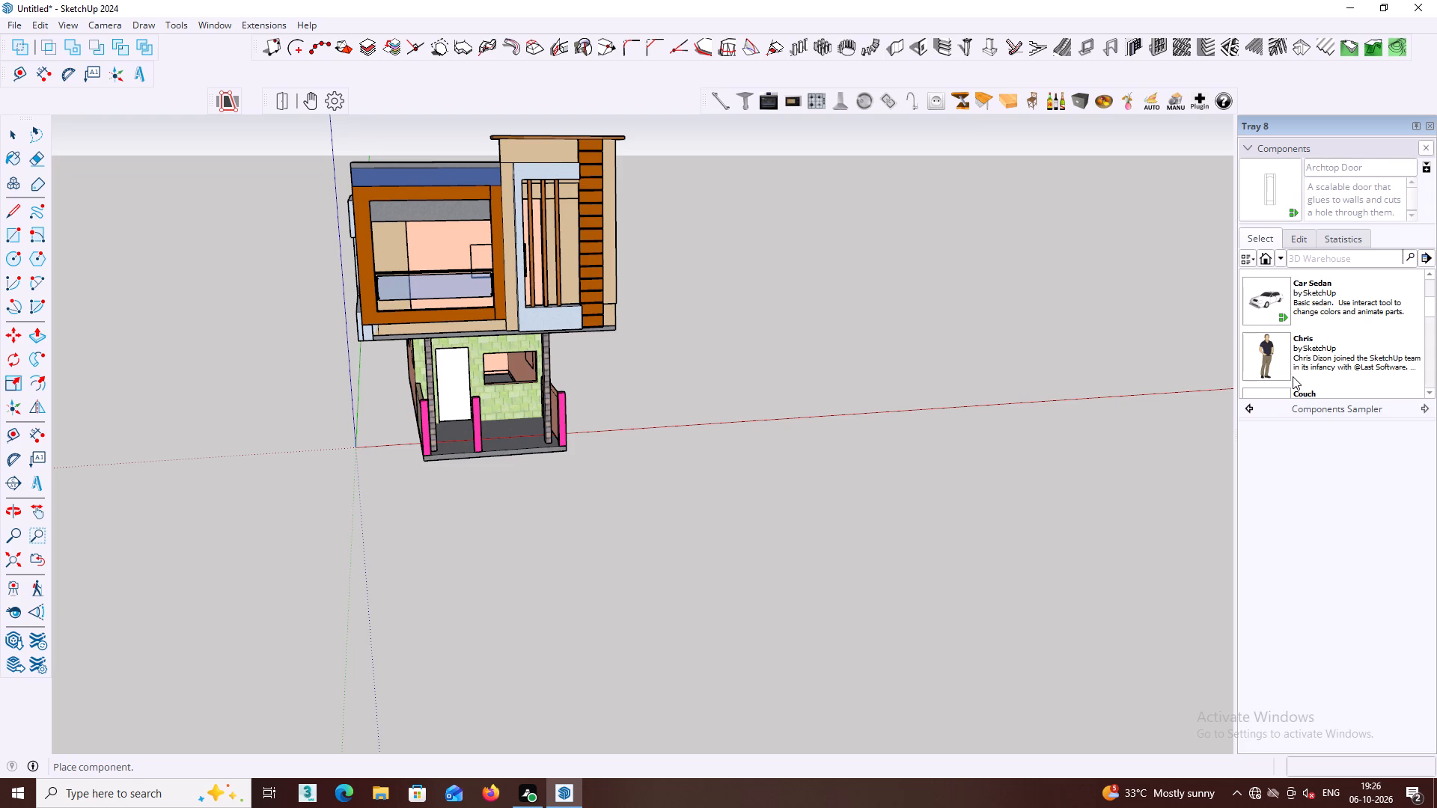
pyautogui.scroll(-2, 1293, 376)
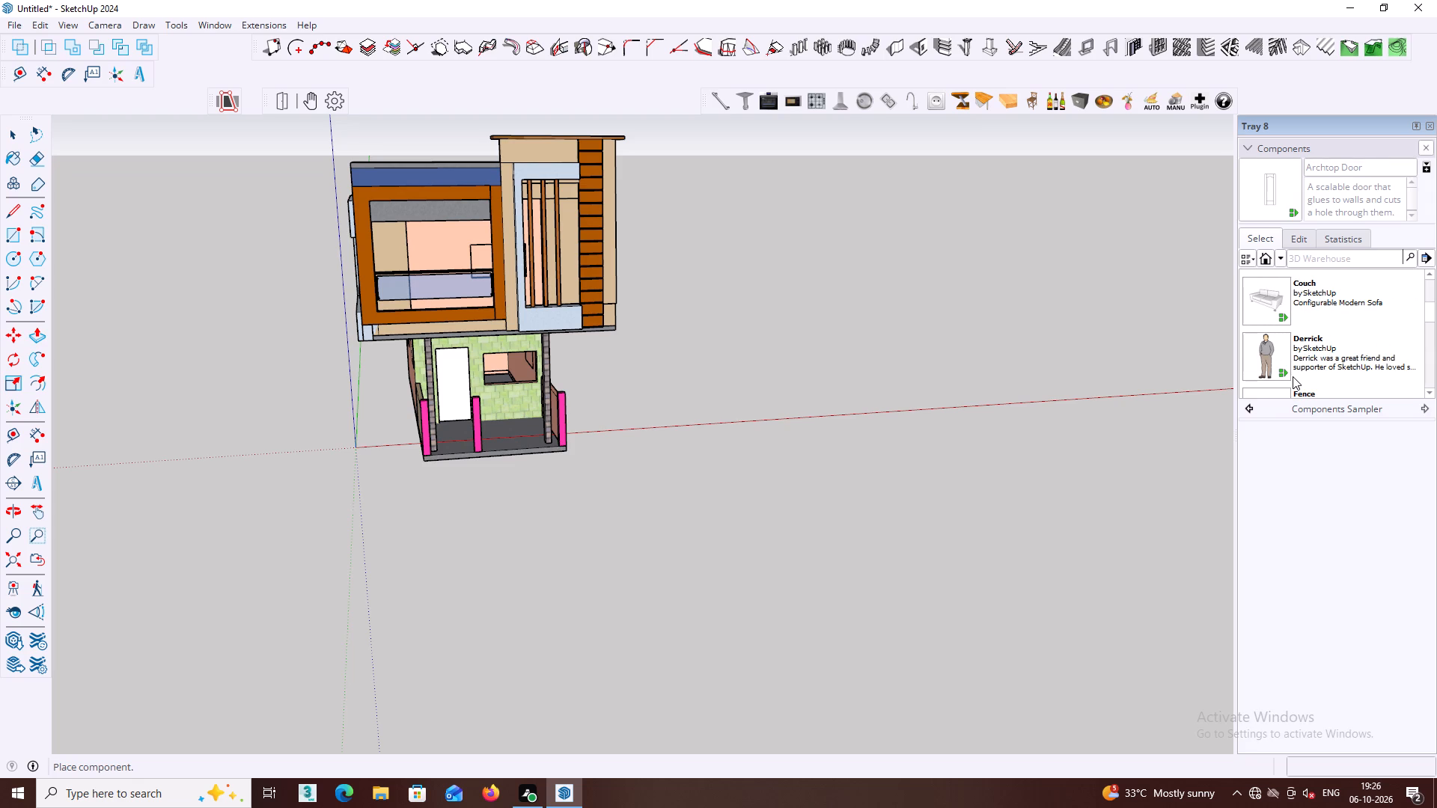
pyautogui.scroll(-1, 1293, 376)
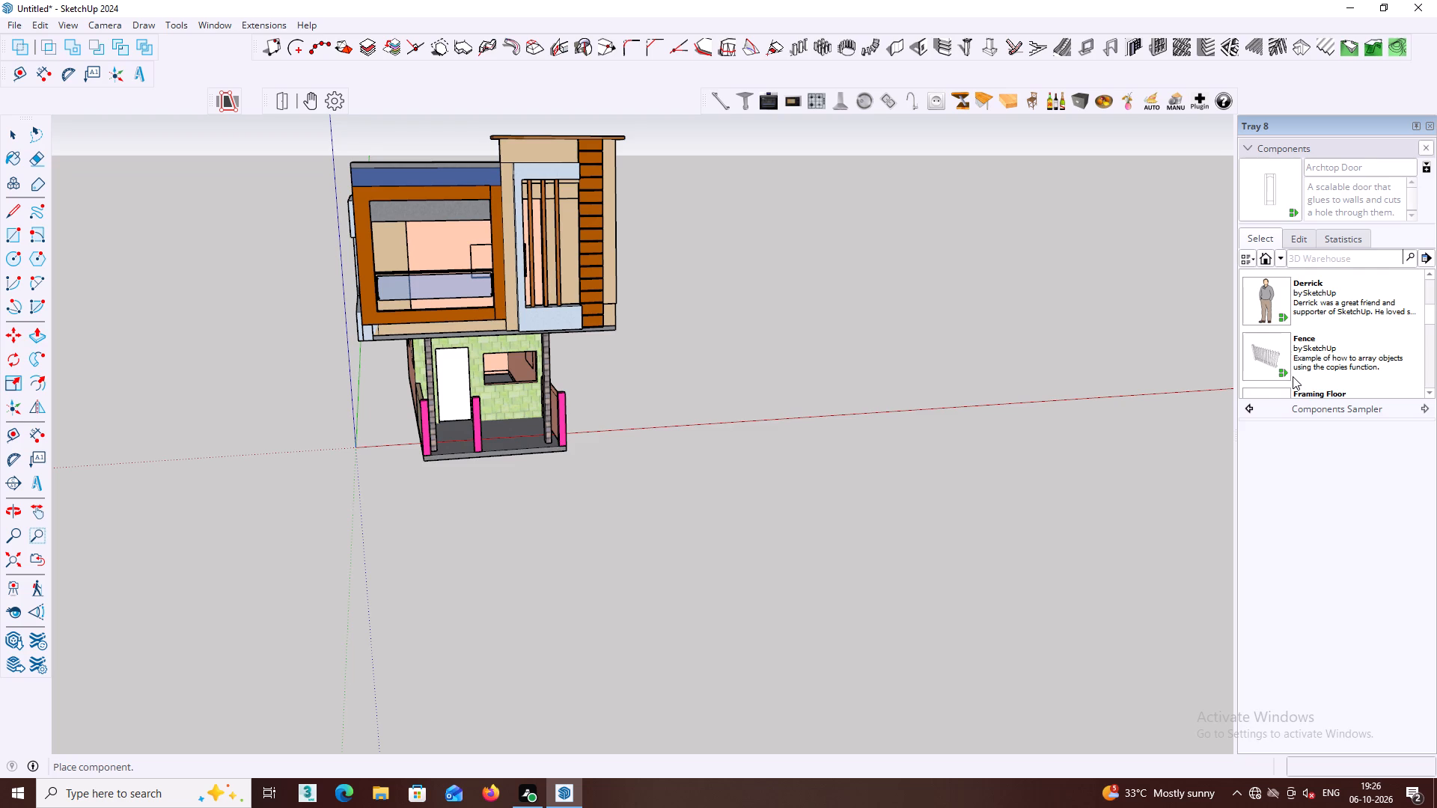
pyautogui.scroll(-1, 1293, 376)
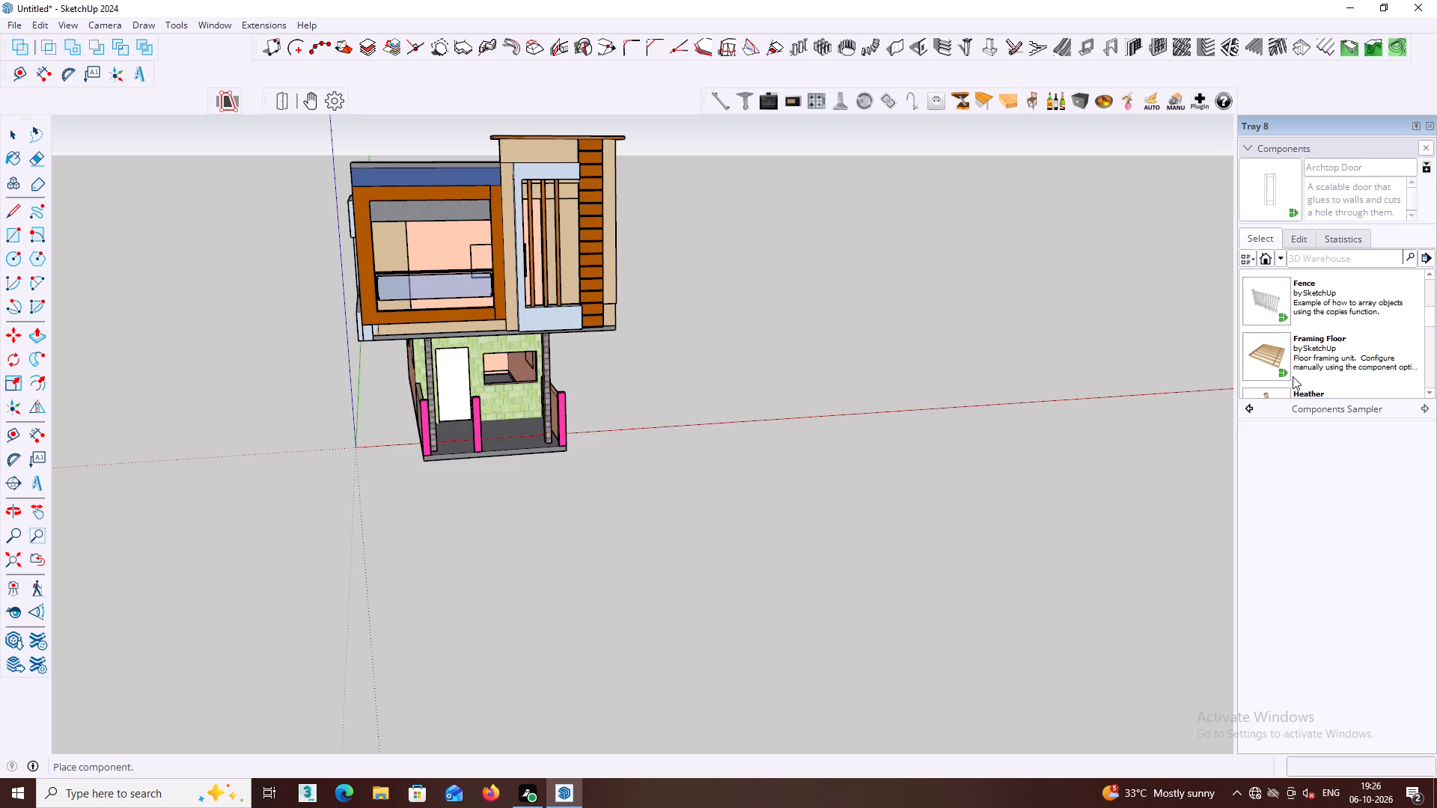
pyautogui.scroll(-3, 1293, 376)
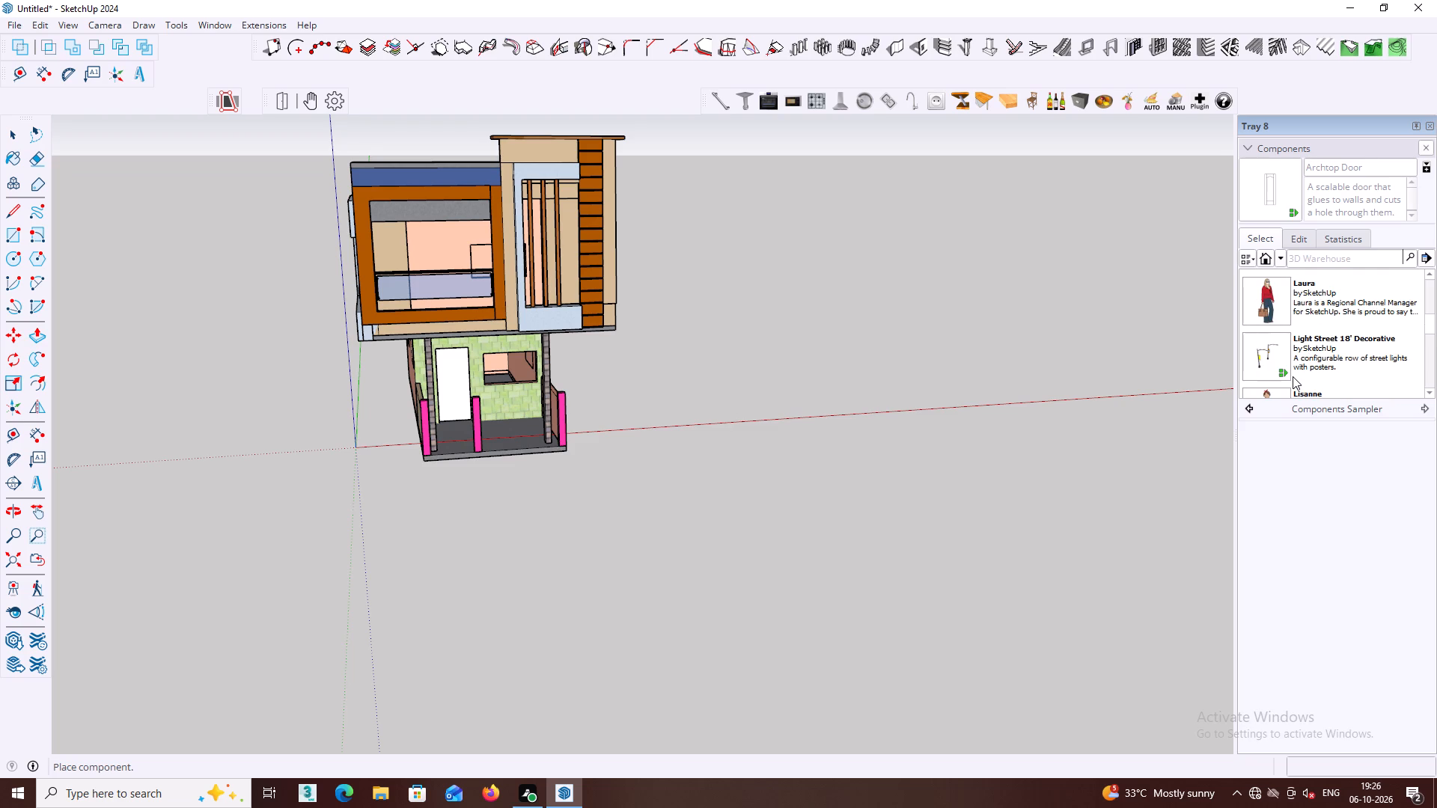
pyautogui.scroll(-1, 1293, 376)
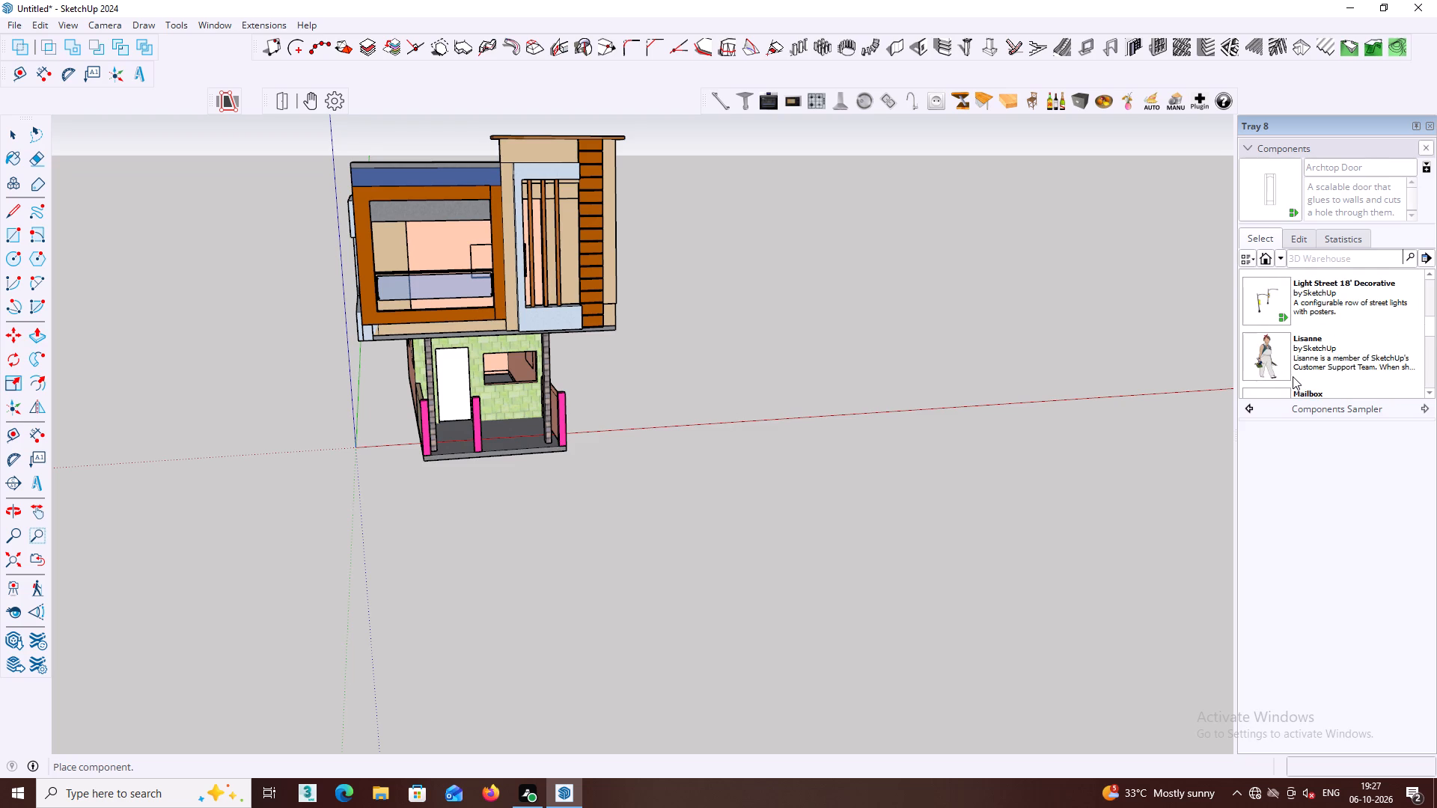
pyautogui.scroll(-1, 1293, 376)
pyautogui.scroll(1, 1293, 376)
pyautogui.click(1262, 305)
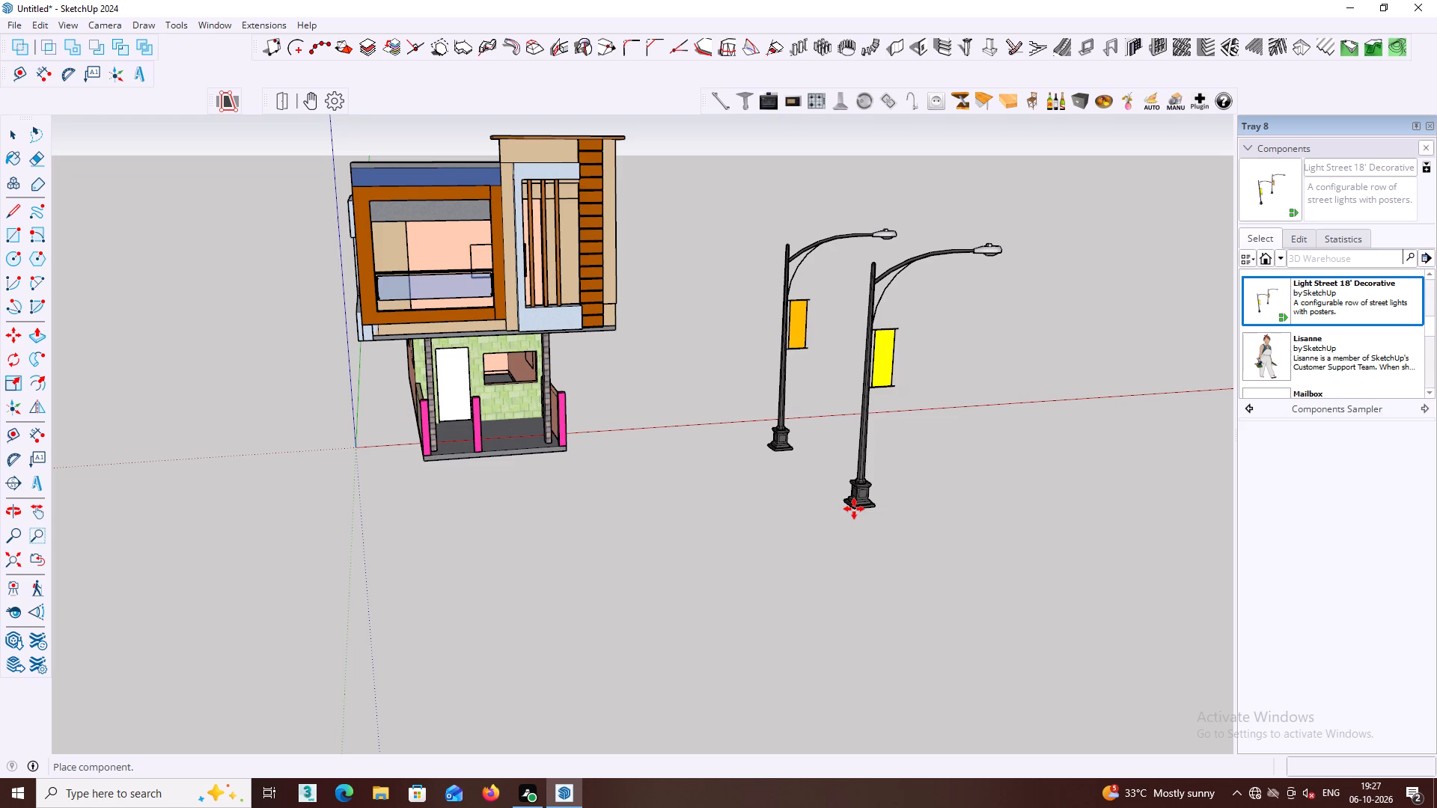
pyautogui.click(885, 386)
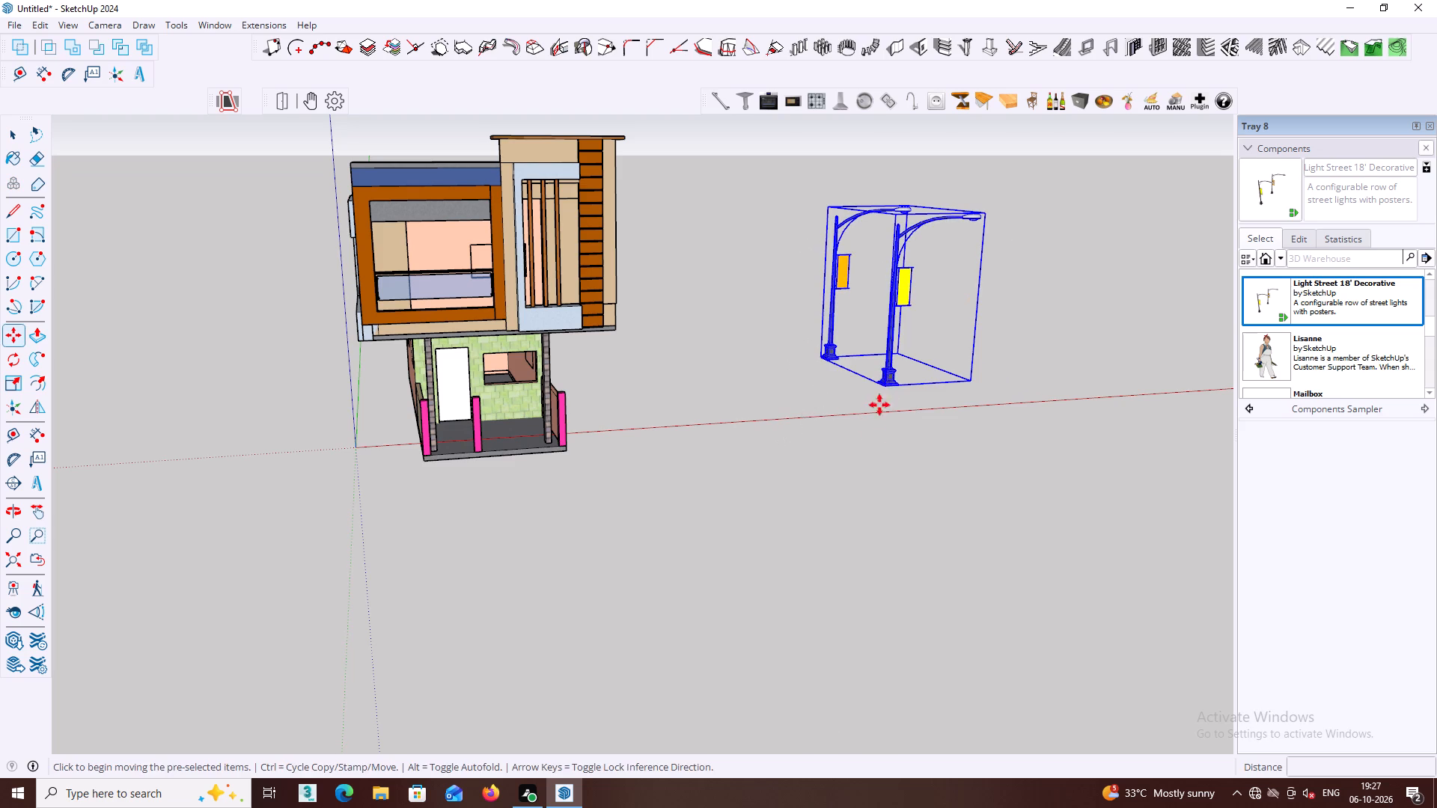
pyautogui.press('space')
pyautogui.click(1064, 354)
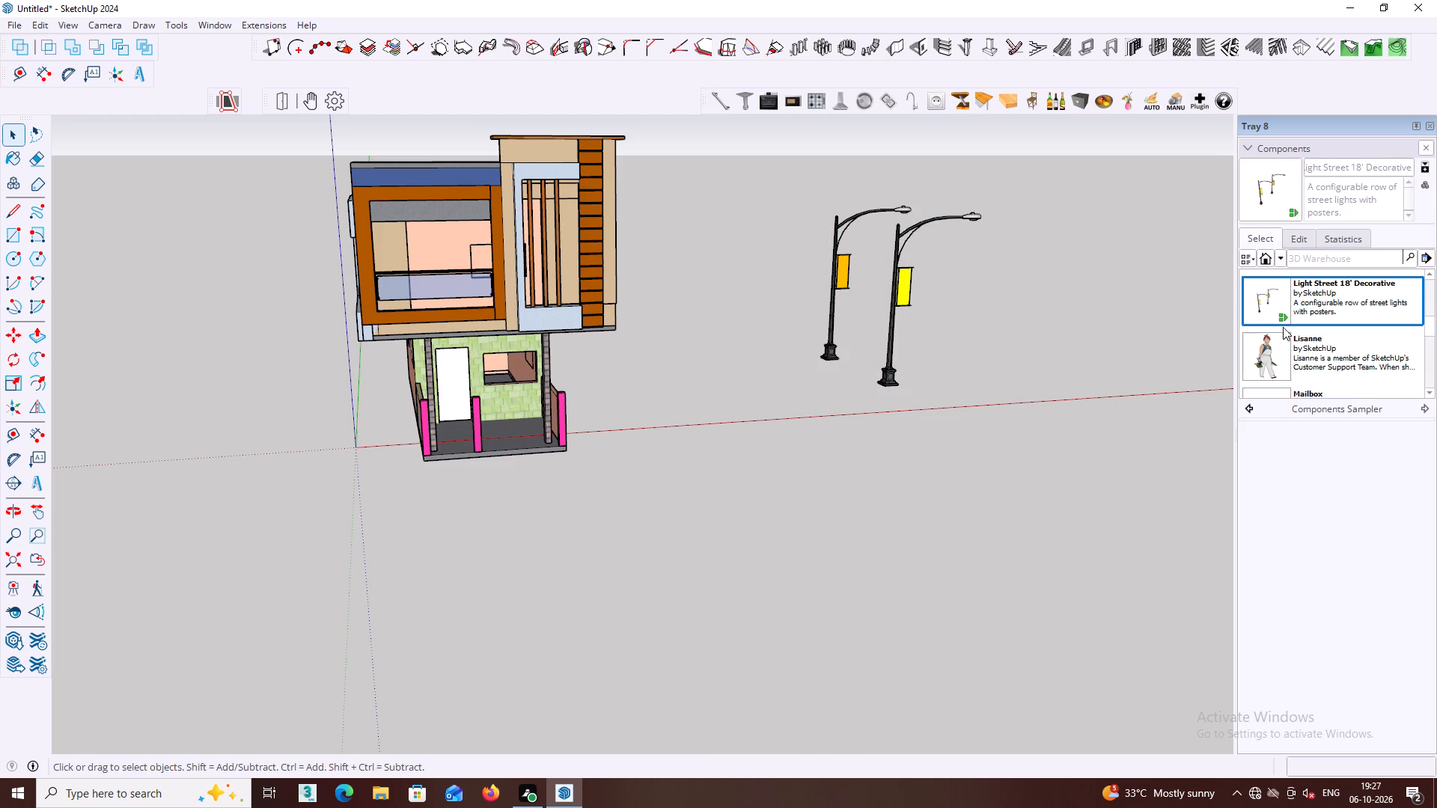
# Look through the Components Sampler entries after the street light for further components that suit the house.
pyautogui.scroll(-6, 1273, 351)
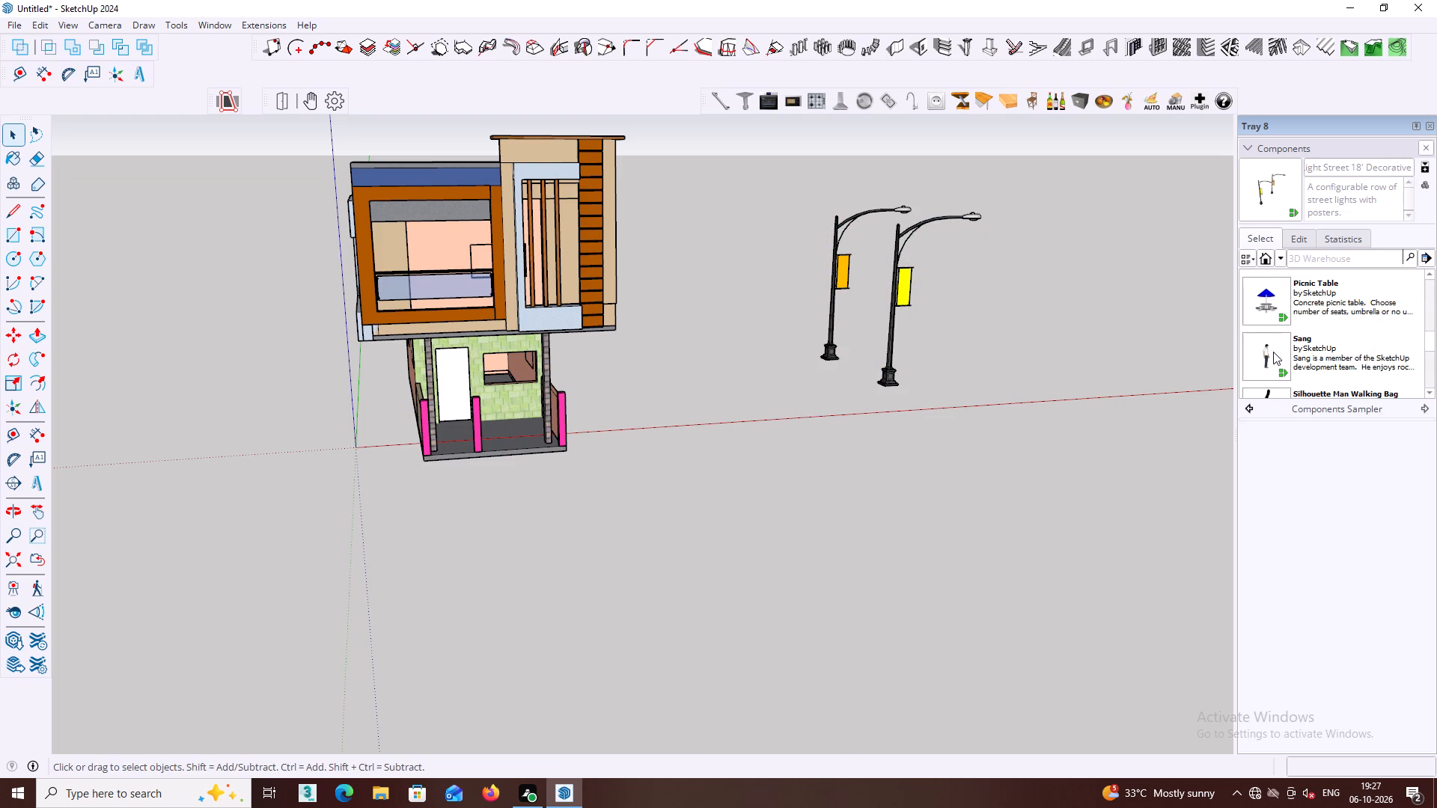
pyautogui.scroll(-4, 1273, 352)
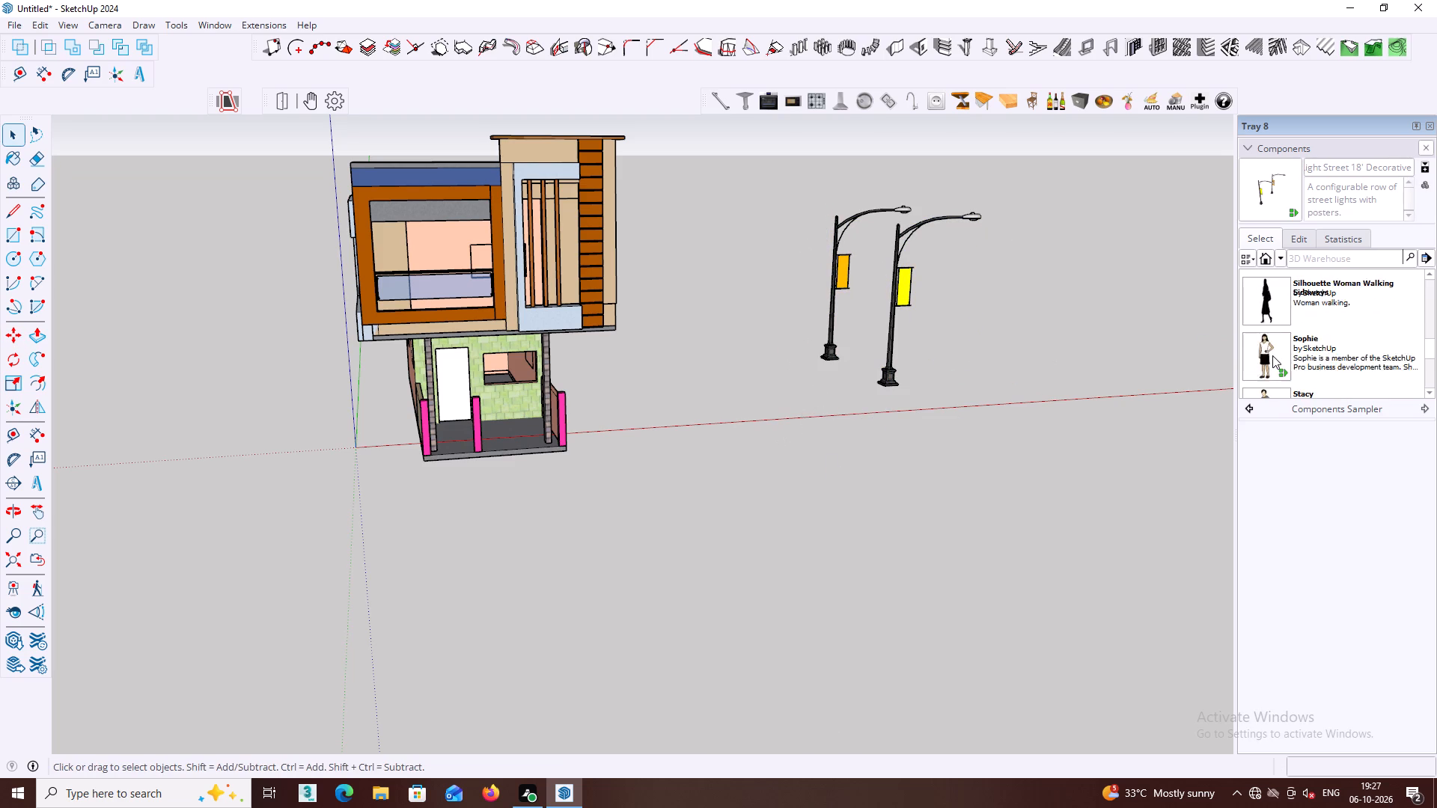
pyautogui.scroll(-5, 1272, 355)
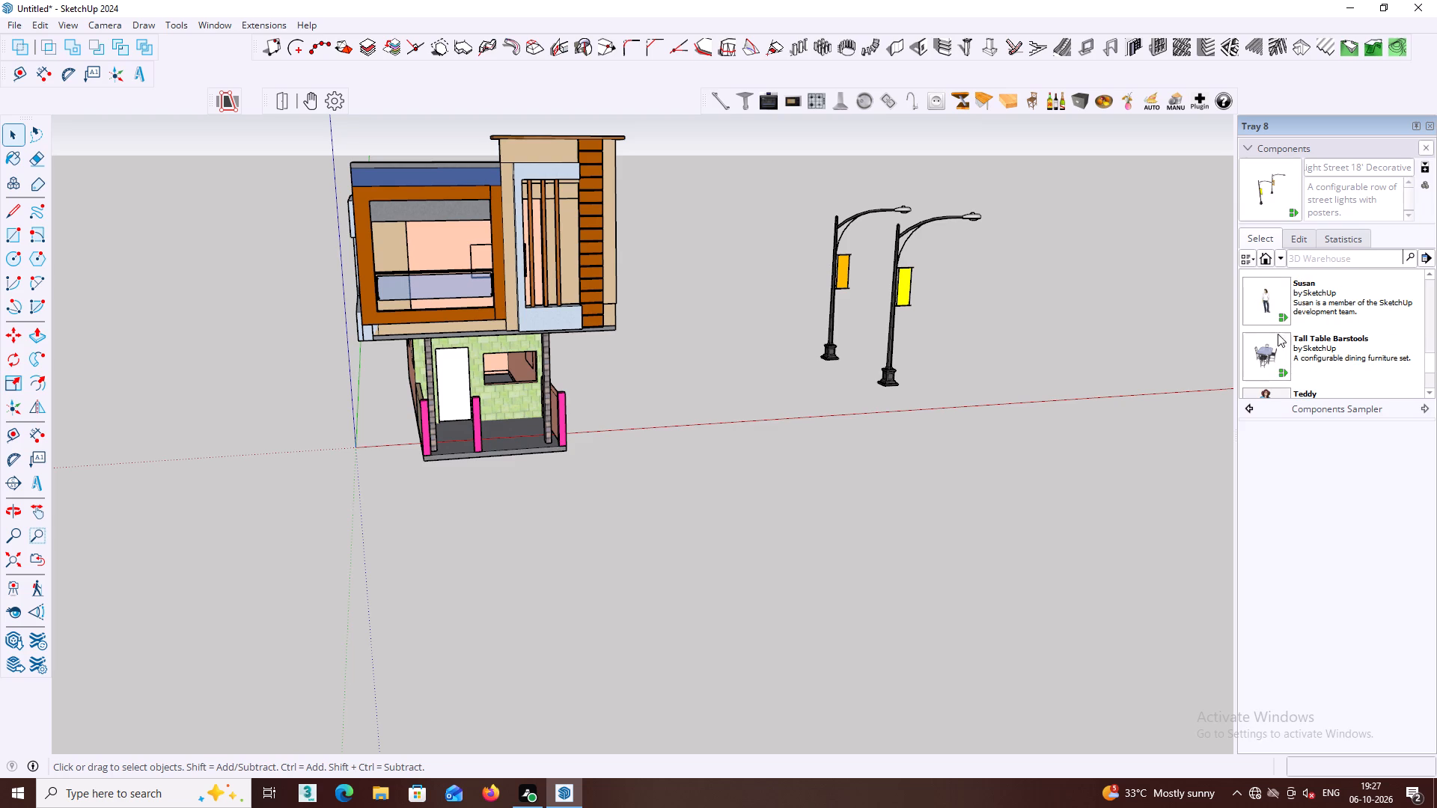
# Try to search the 3D Warehouse for "gate".
pyautogui.click(1303, 259)
pyautogui.write('ga')
pyautogui.write('te')
pyautogui.click(1409, 257)
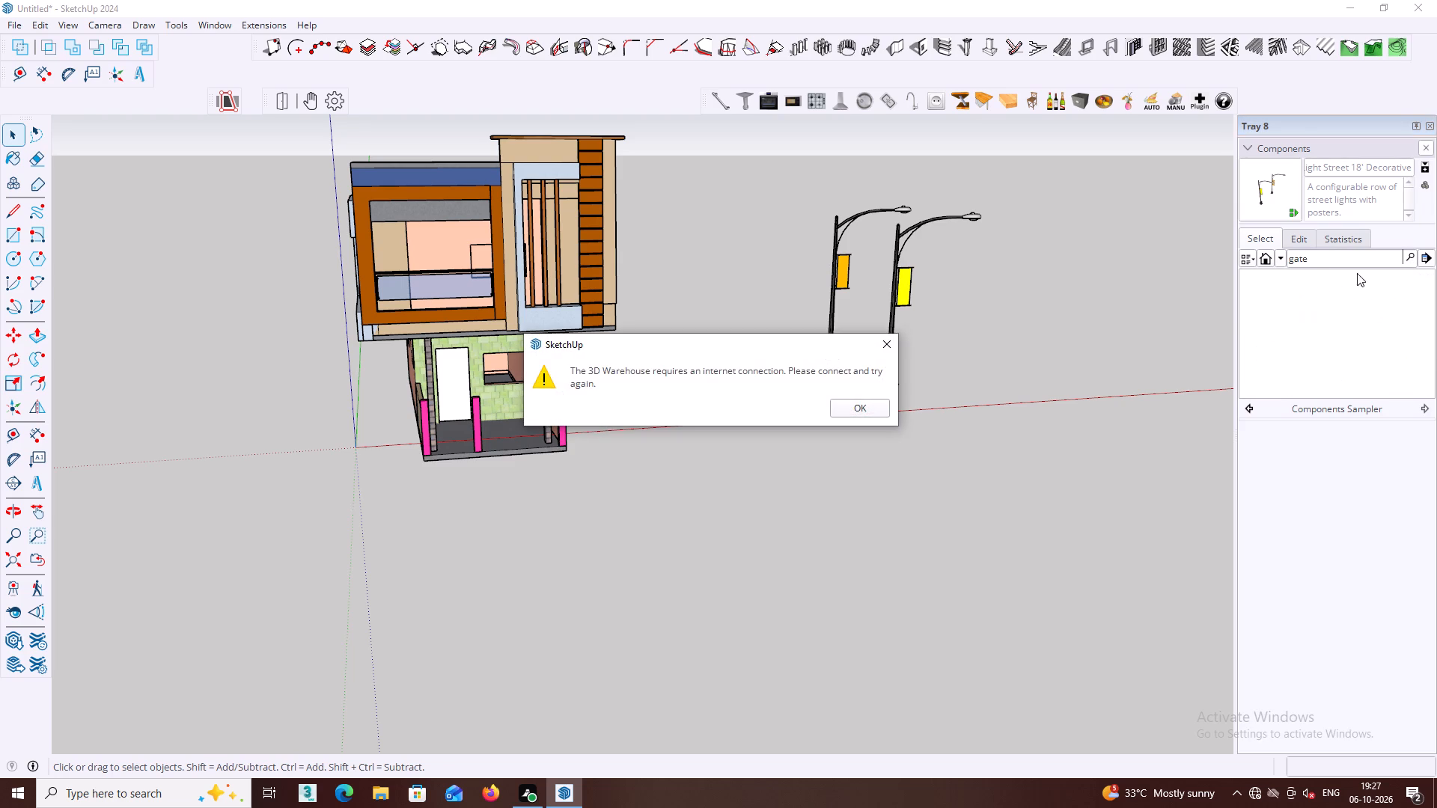
pyautogui.click(882, 346)
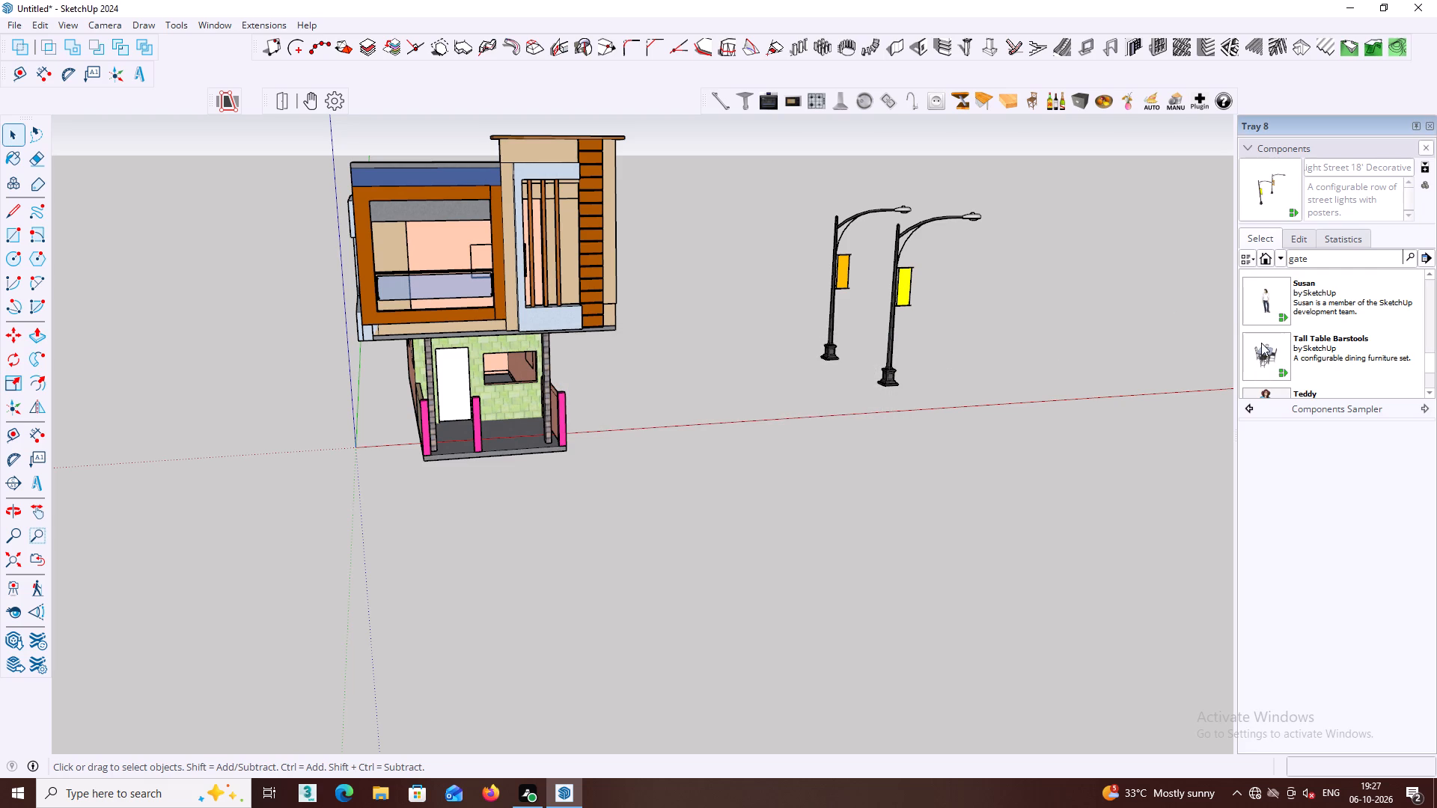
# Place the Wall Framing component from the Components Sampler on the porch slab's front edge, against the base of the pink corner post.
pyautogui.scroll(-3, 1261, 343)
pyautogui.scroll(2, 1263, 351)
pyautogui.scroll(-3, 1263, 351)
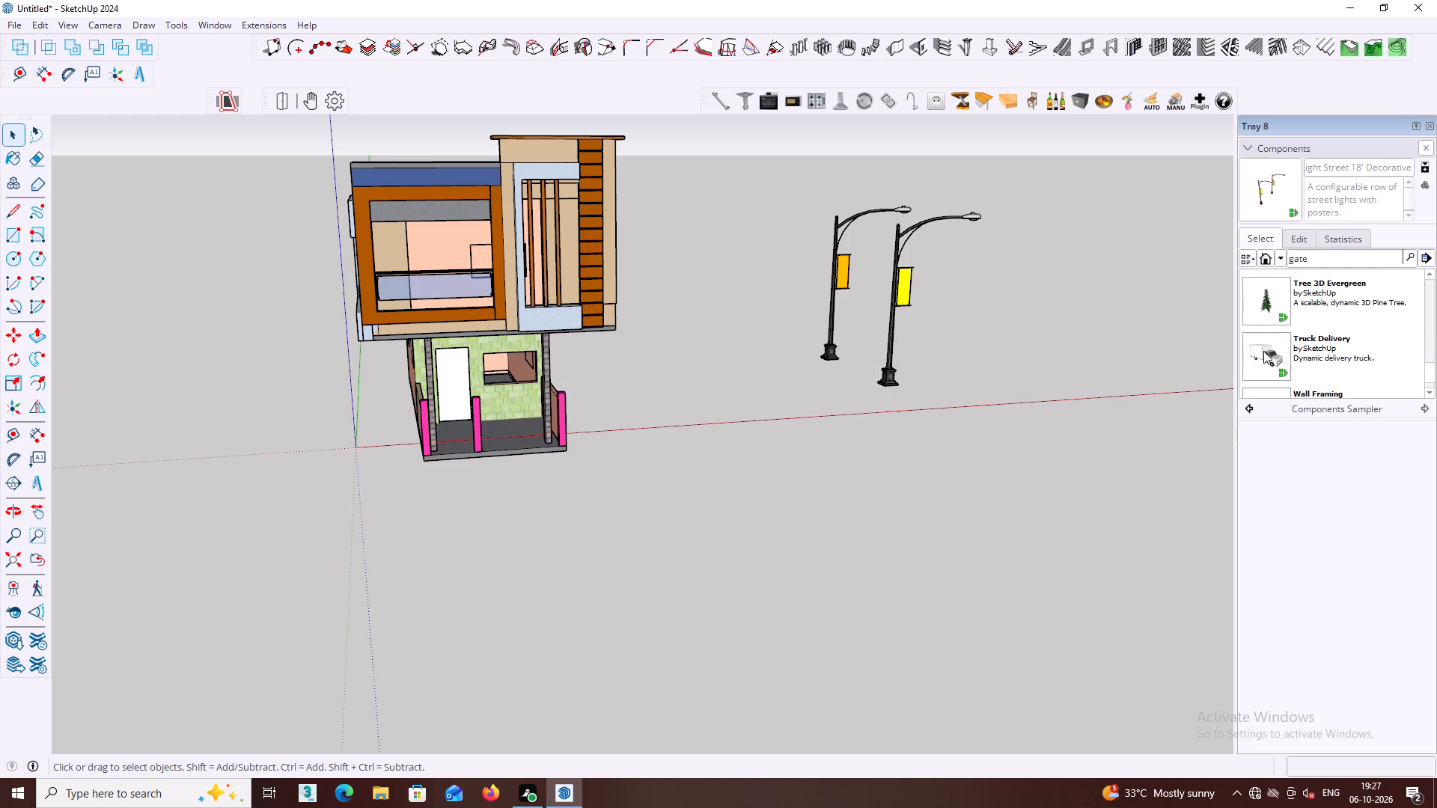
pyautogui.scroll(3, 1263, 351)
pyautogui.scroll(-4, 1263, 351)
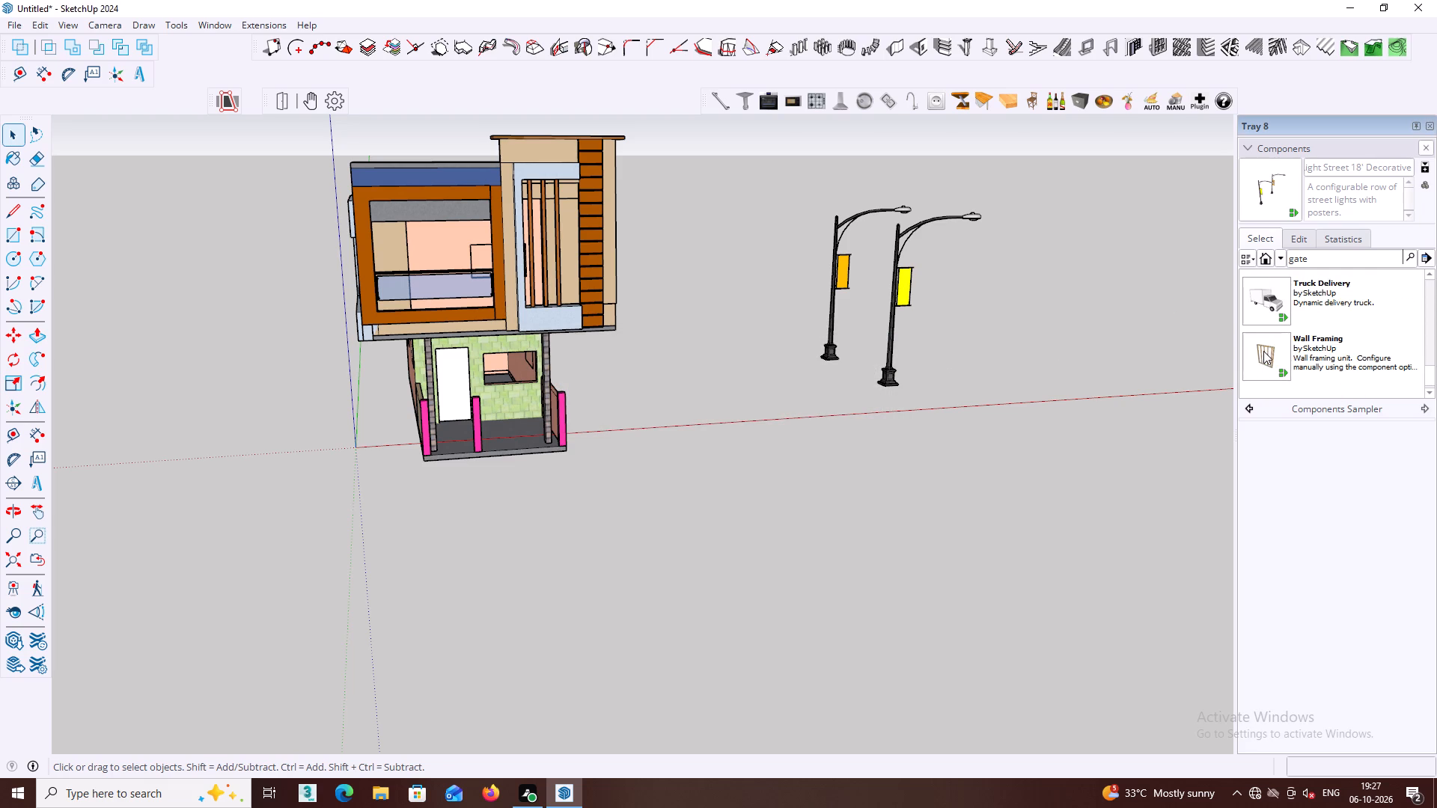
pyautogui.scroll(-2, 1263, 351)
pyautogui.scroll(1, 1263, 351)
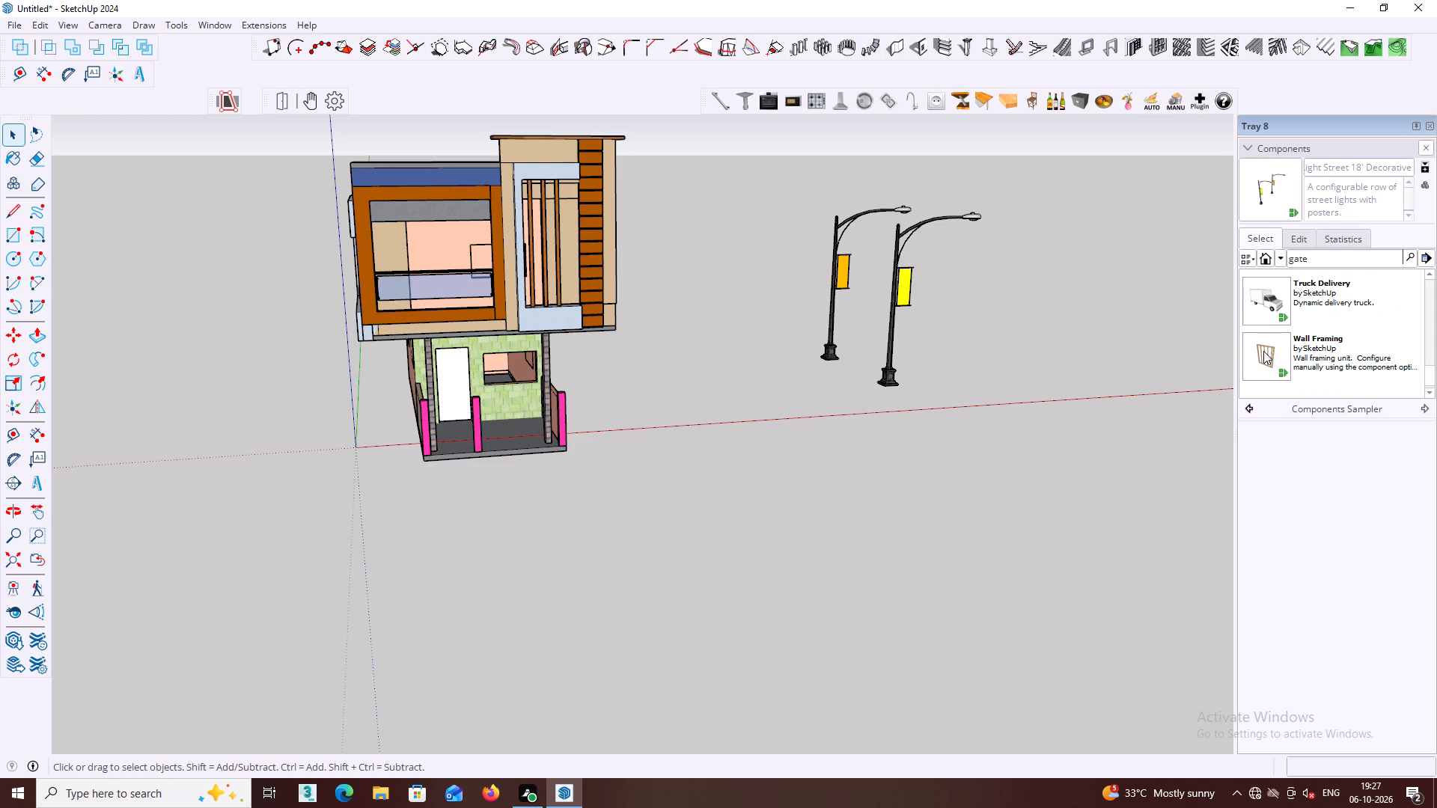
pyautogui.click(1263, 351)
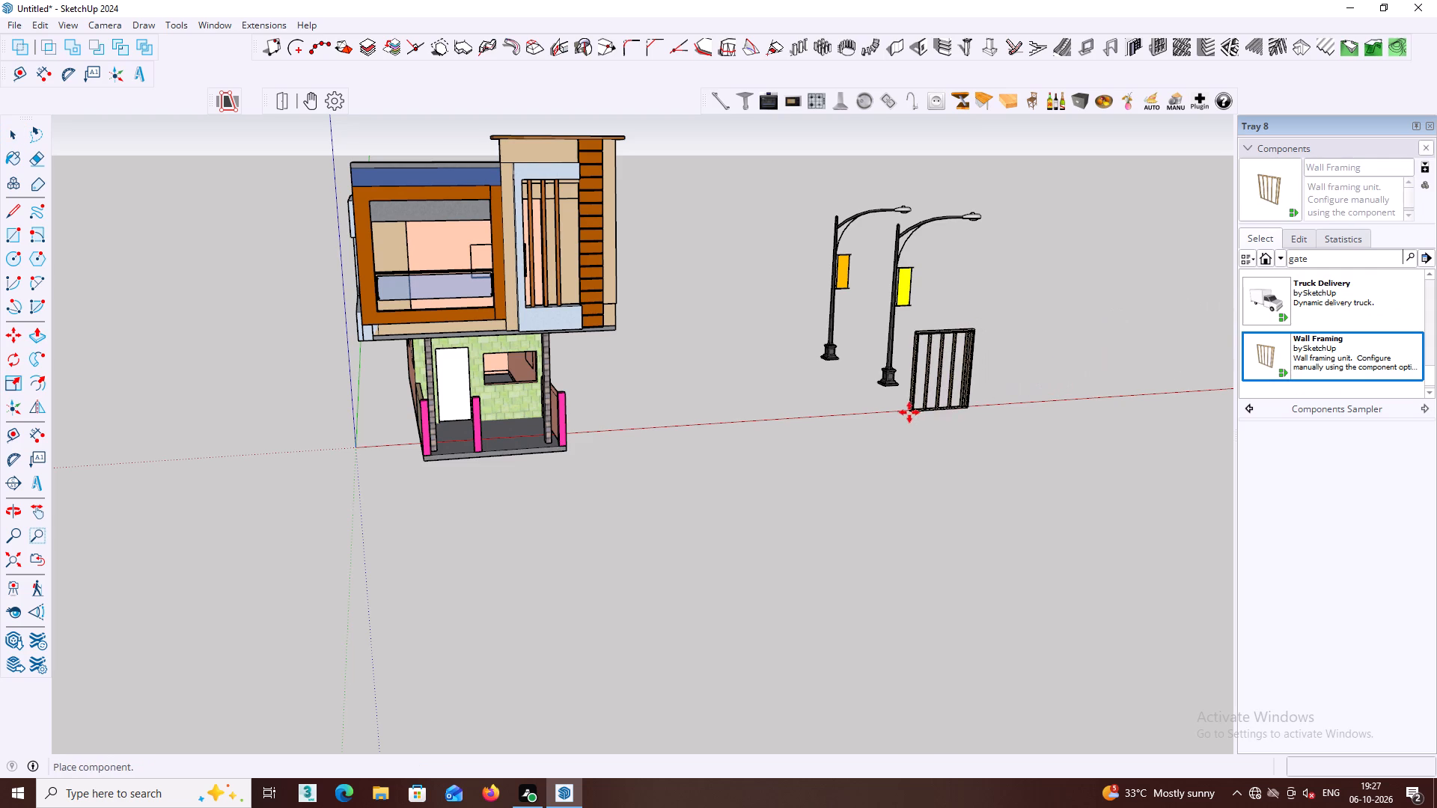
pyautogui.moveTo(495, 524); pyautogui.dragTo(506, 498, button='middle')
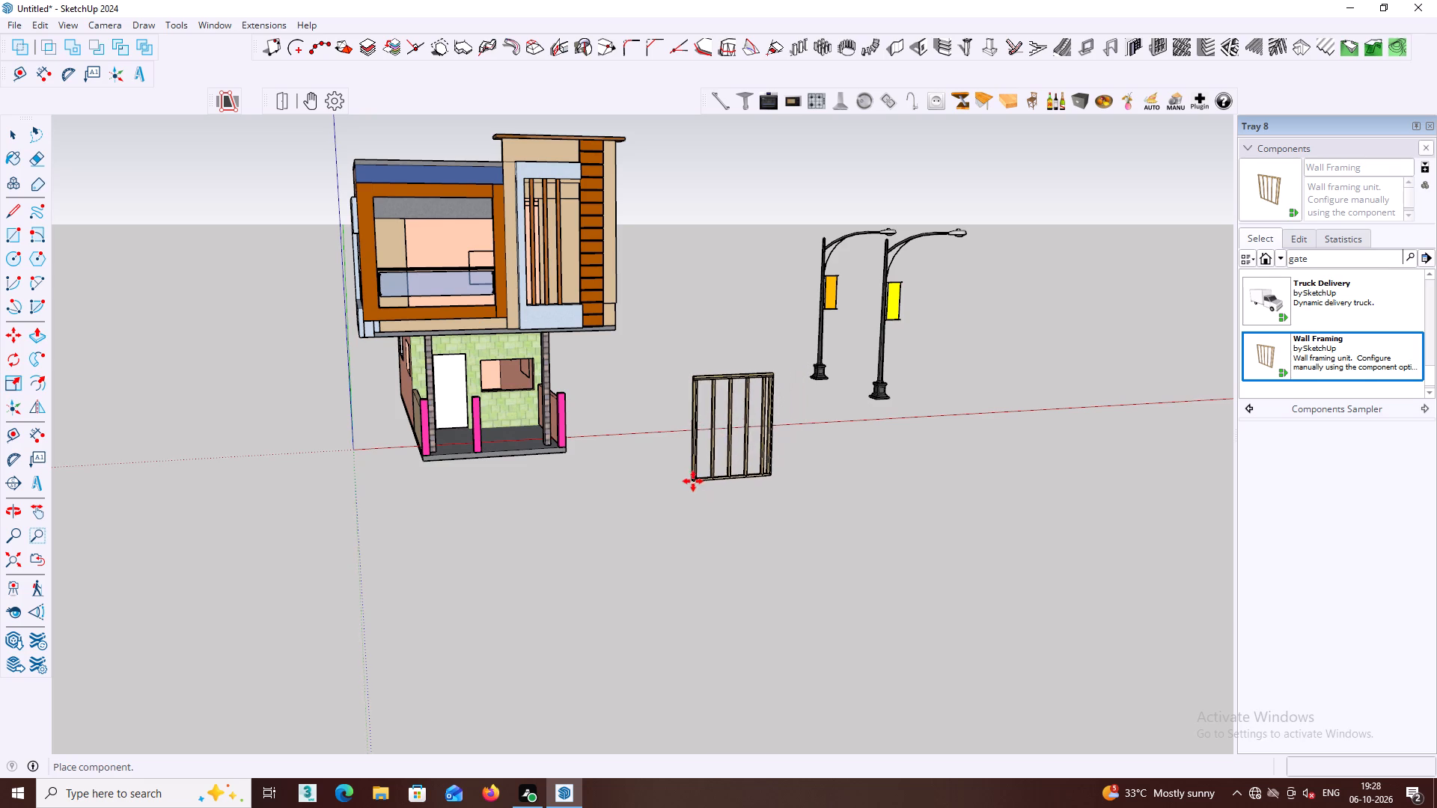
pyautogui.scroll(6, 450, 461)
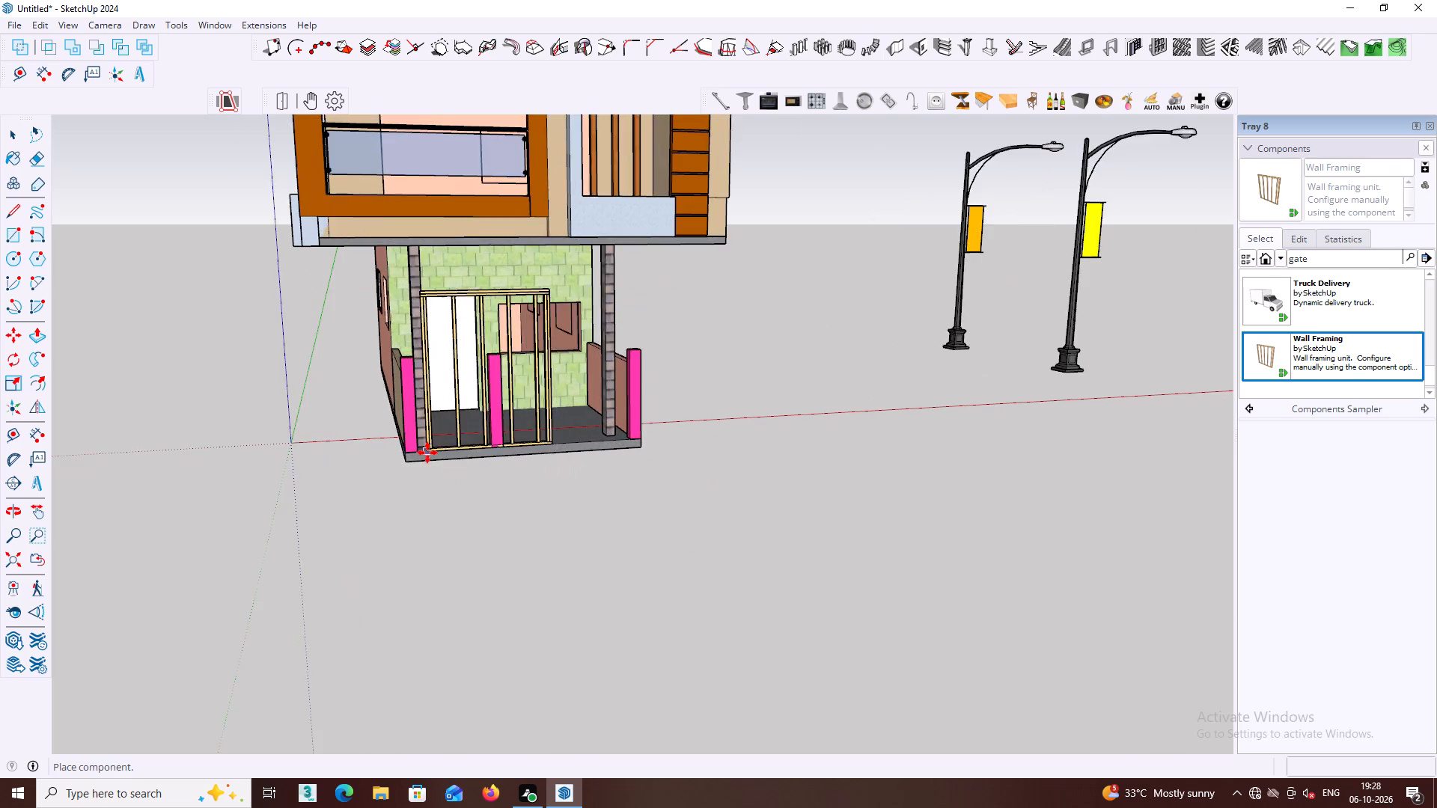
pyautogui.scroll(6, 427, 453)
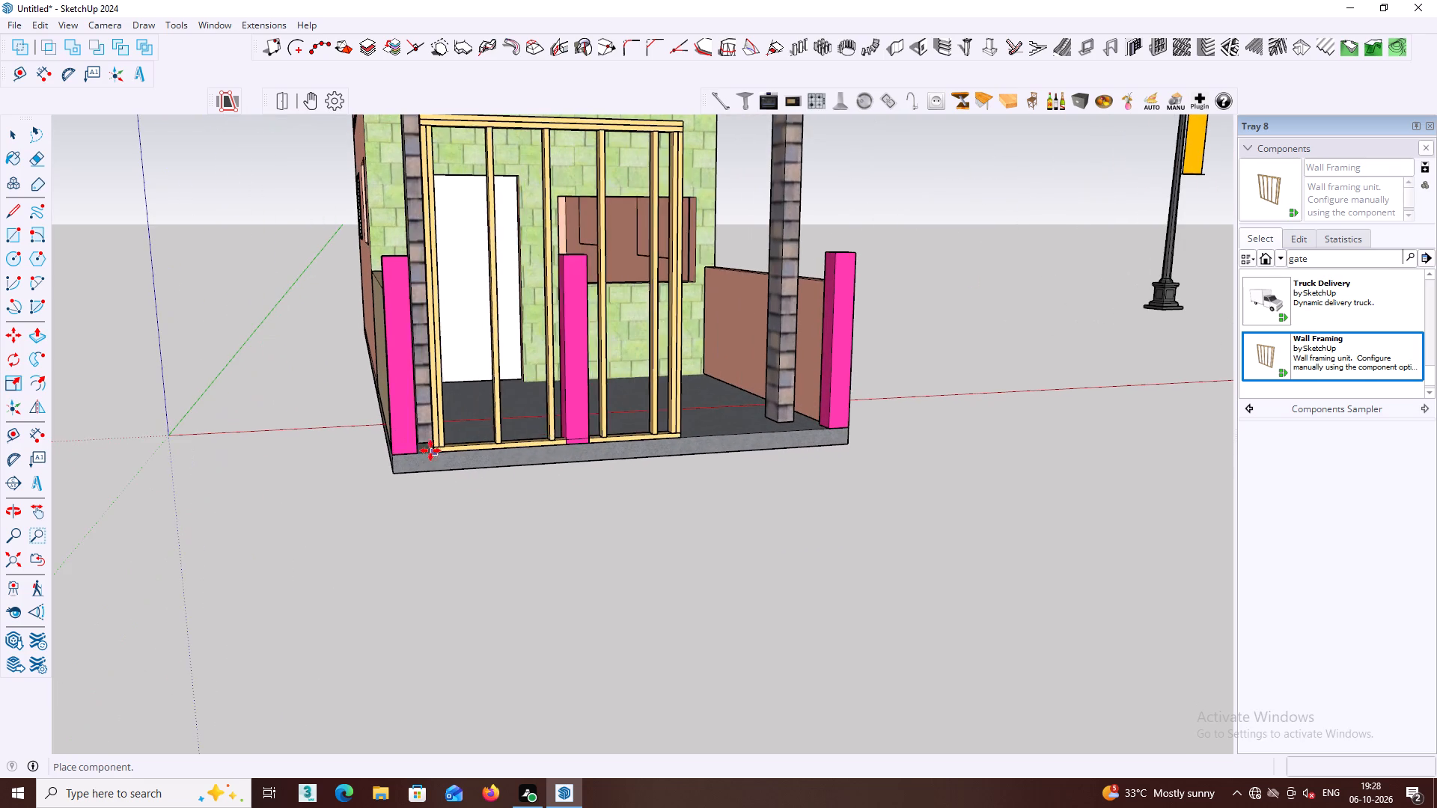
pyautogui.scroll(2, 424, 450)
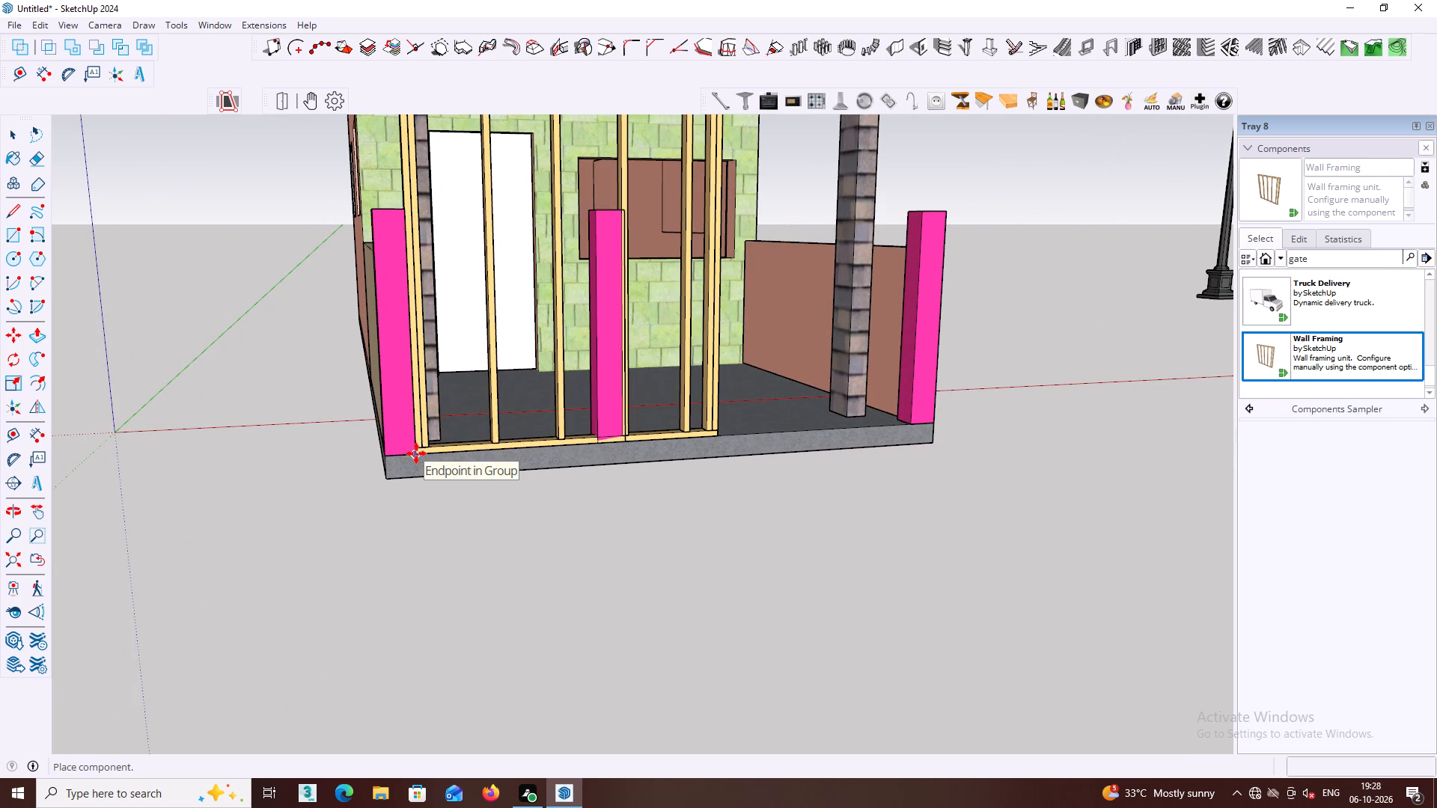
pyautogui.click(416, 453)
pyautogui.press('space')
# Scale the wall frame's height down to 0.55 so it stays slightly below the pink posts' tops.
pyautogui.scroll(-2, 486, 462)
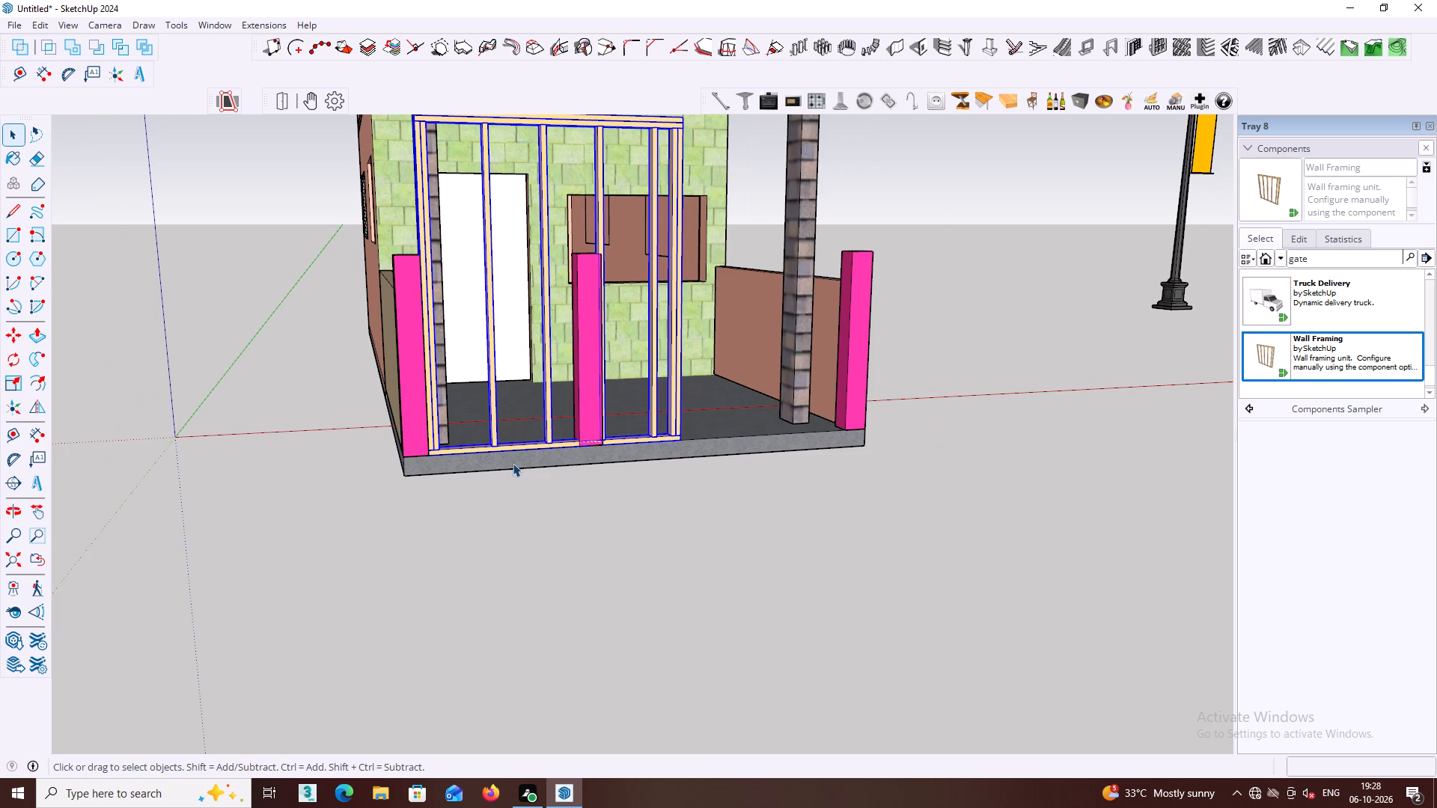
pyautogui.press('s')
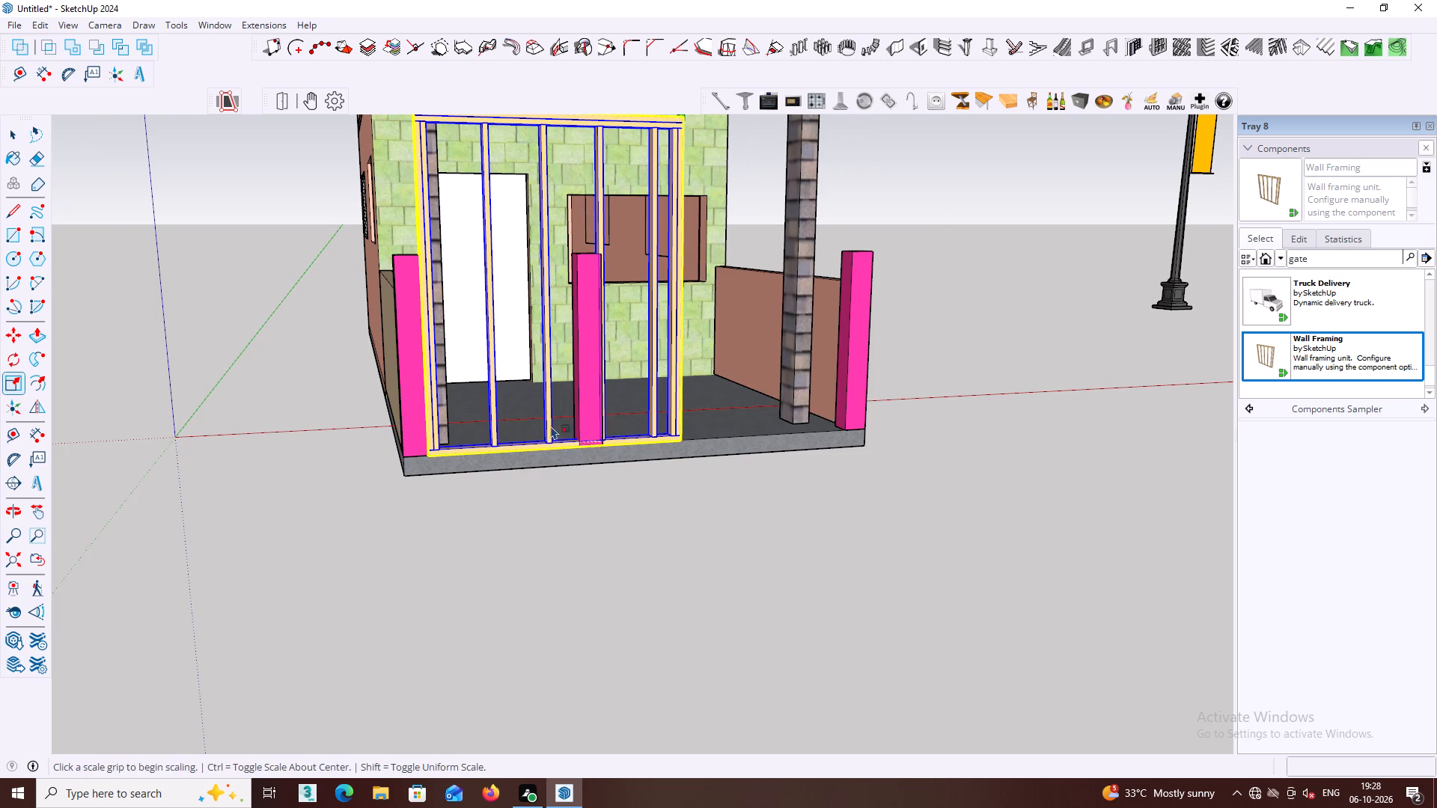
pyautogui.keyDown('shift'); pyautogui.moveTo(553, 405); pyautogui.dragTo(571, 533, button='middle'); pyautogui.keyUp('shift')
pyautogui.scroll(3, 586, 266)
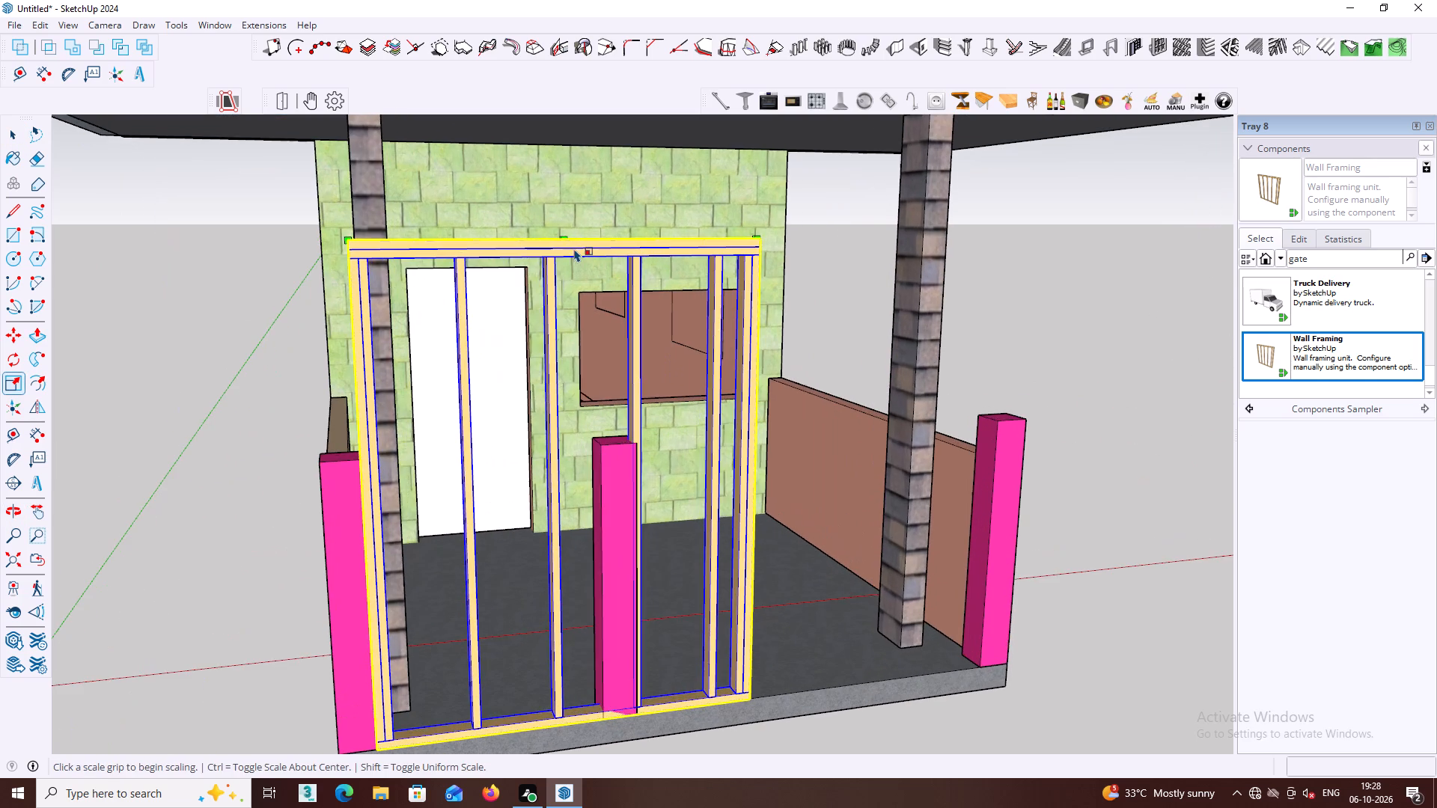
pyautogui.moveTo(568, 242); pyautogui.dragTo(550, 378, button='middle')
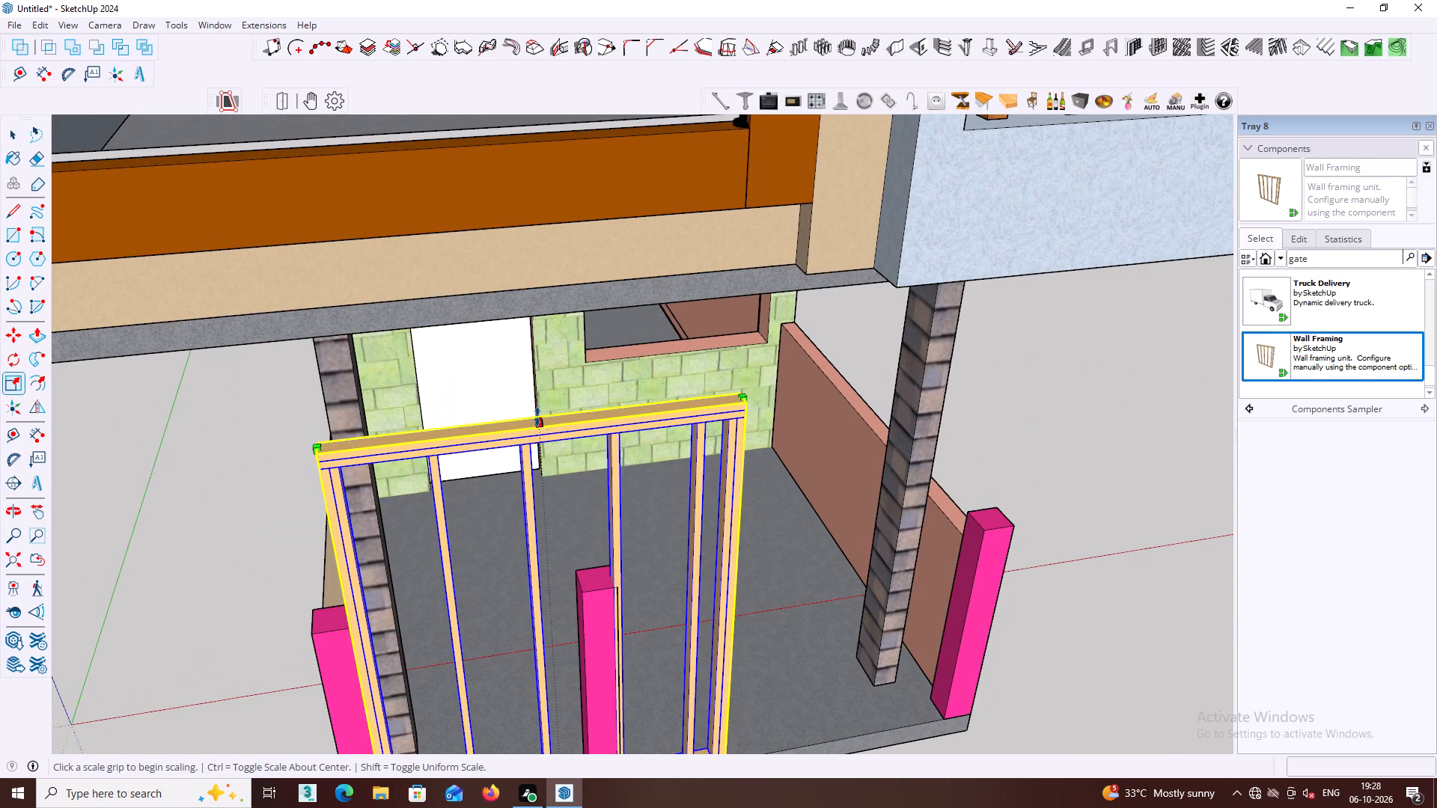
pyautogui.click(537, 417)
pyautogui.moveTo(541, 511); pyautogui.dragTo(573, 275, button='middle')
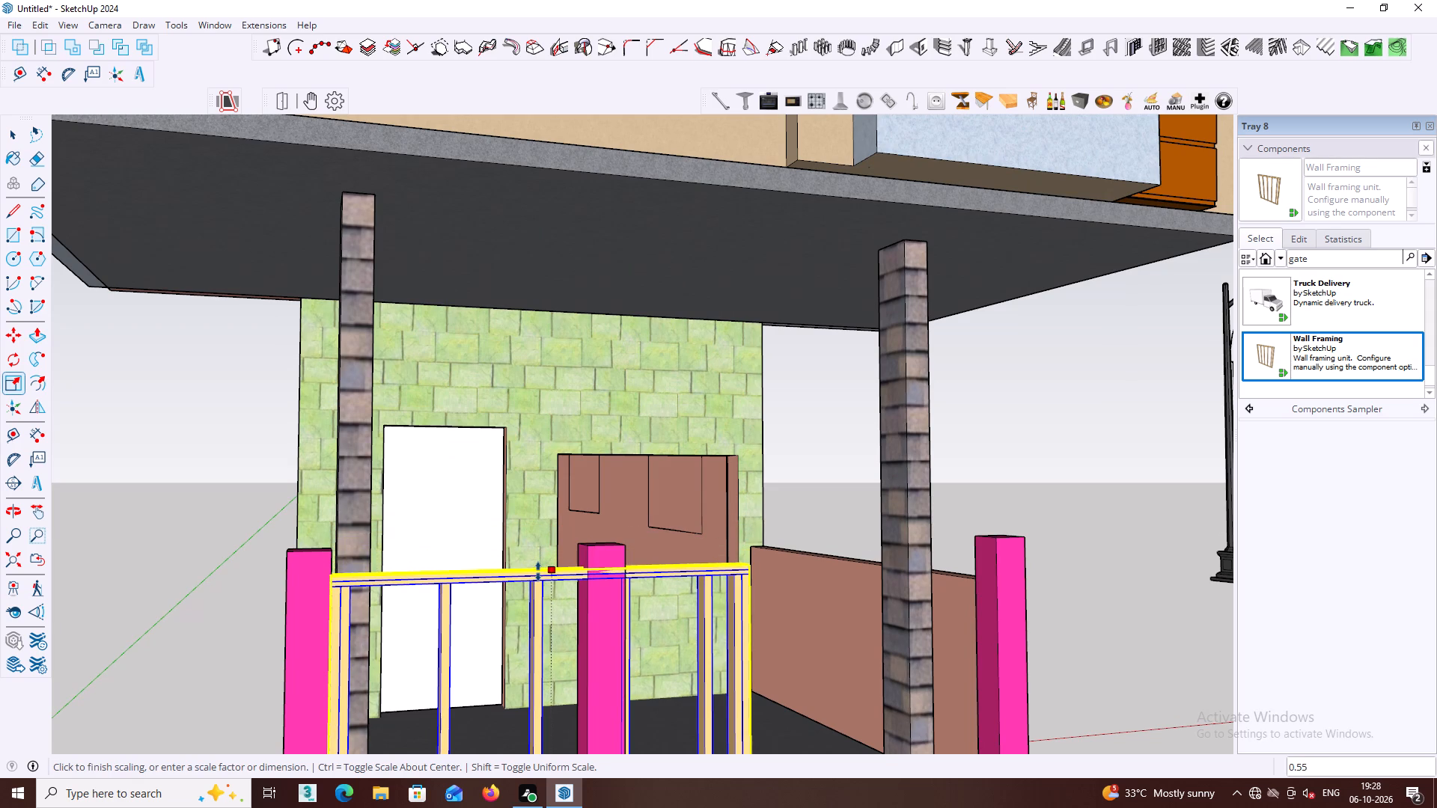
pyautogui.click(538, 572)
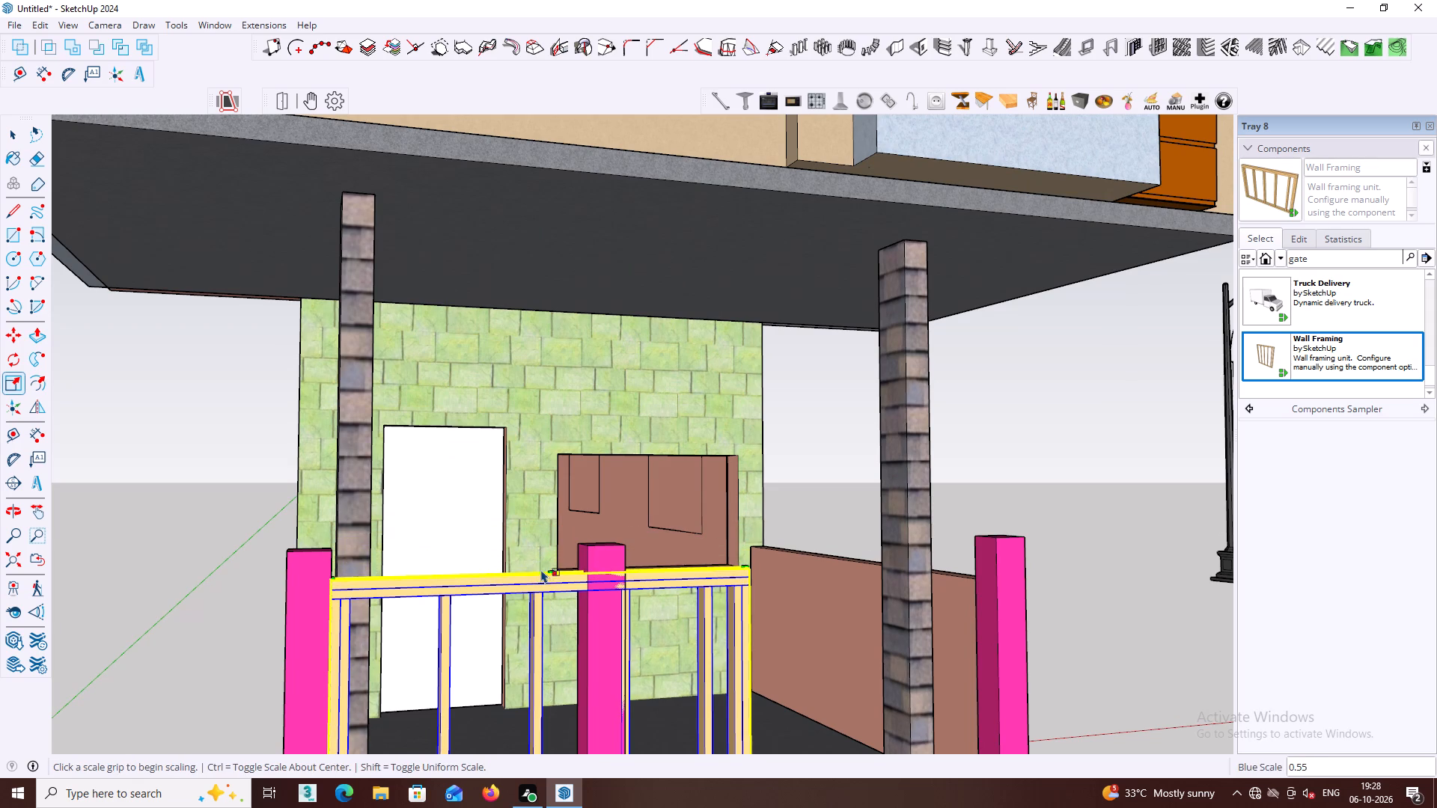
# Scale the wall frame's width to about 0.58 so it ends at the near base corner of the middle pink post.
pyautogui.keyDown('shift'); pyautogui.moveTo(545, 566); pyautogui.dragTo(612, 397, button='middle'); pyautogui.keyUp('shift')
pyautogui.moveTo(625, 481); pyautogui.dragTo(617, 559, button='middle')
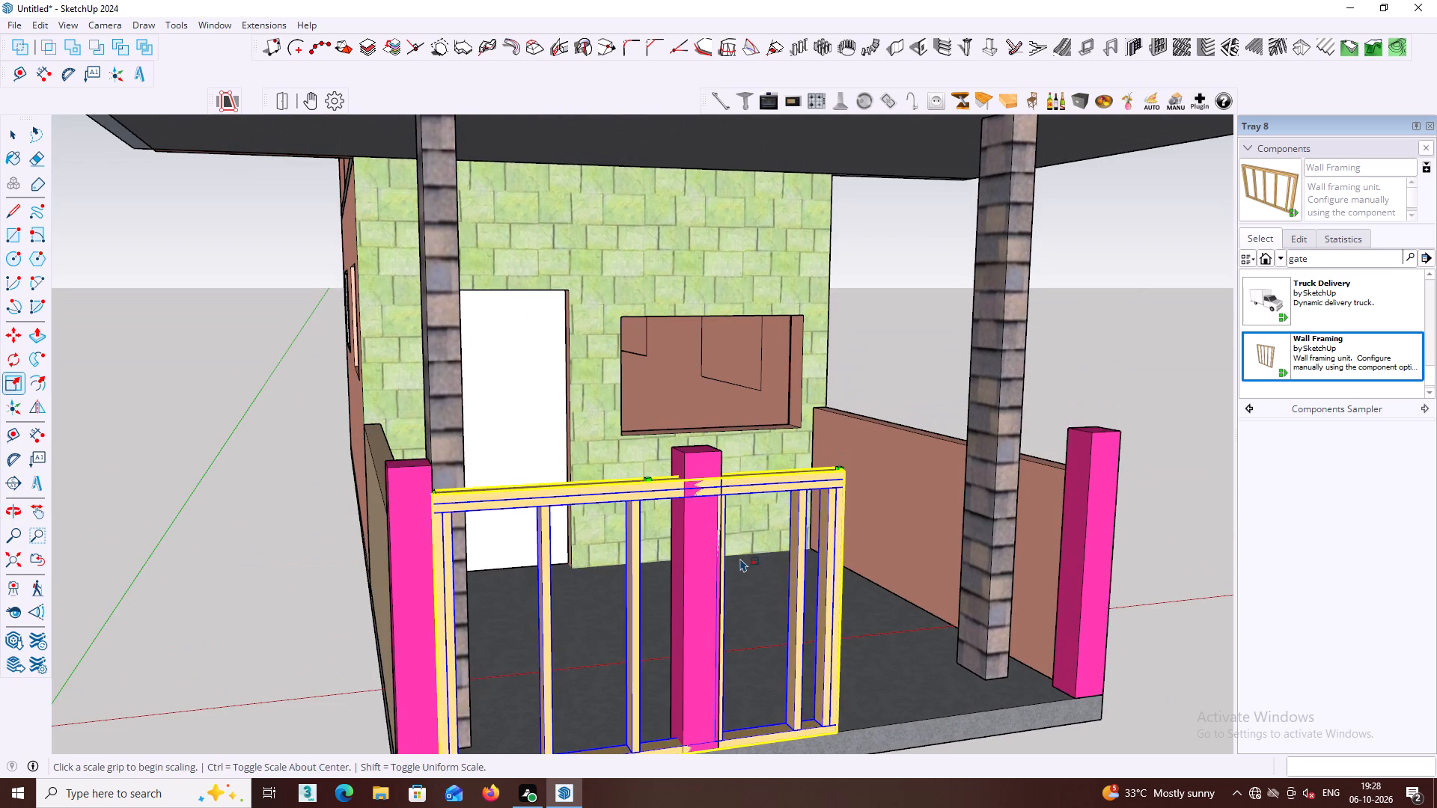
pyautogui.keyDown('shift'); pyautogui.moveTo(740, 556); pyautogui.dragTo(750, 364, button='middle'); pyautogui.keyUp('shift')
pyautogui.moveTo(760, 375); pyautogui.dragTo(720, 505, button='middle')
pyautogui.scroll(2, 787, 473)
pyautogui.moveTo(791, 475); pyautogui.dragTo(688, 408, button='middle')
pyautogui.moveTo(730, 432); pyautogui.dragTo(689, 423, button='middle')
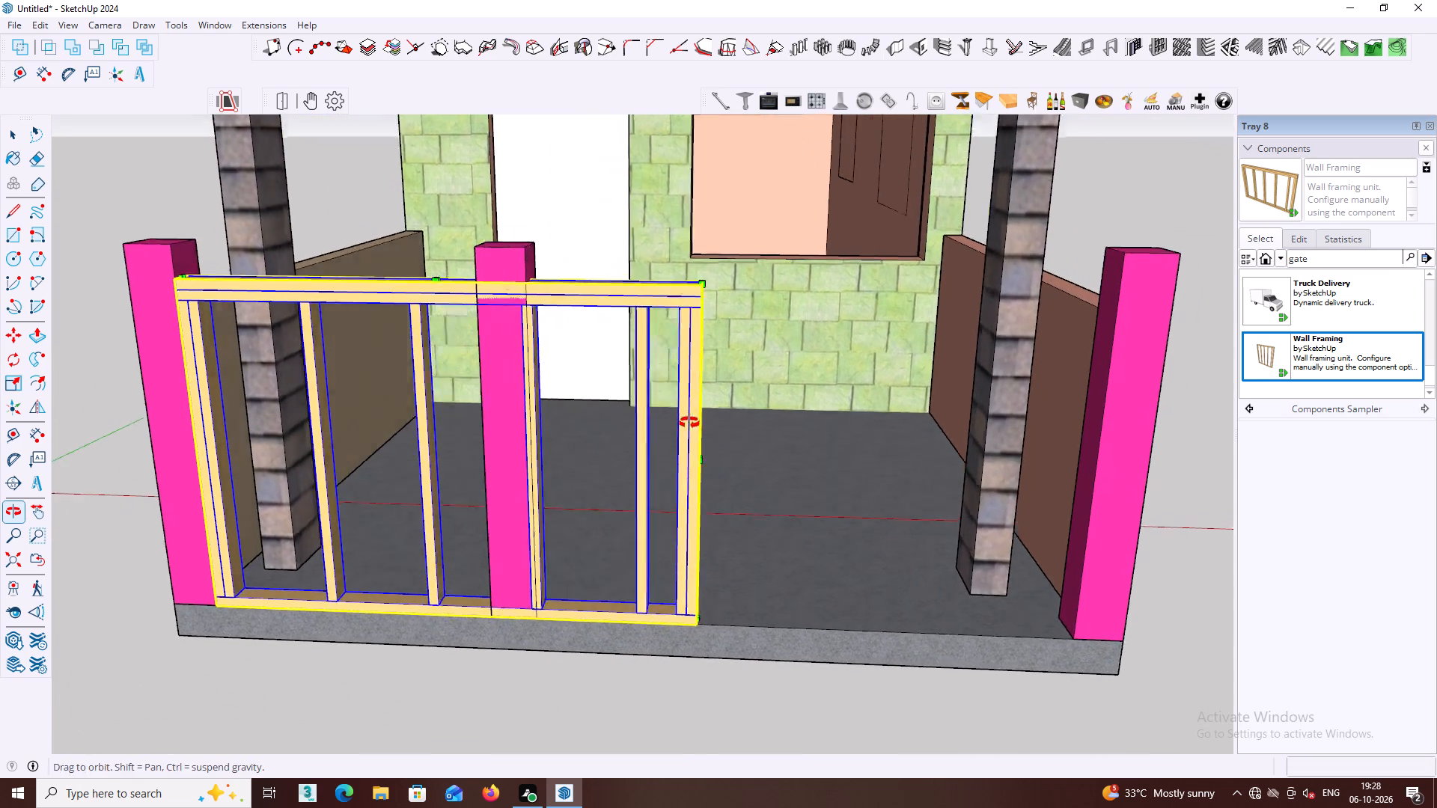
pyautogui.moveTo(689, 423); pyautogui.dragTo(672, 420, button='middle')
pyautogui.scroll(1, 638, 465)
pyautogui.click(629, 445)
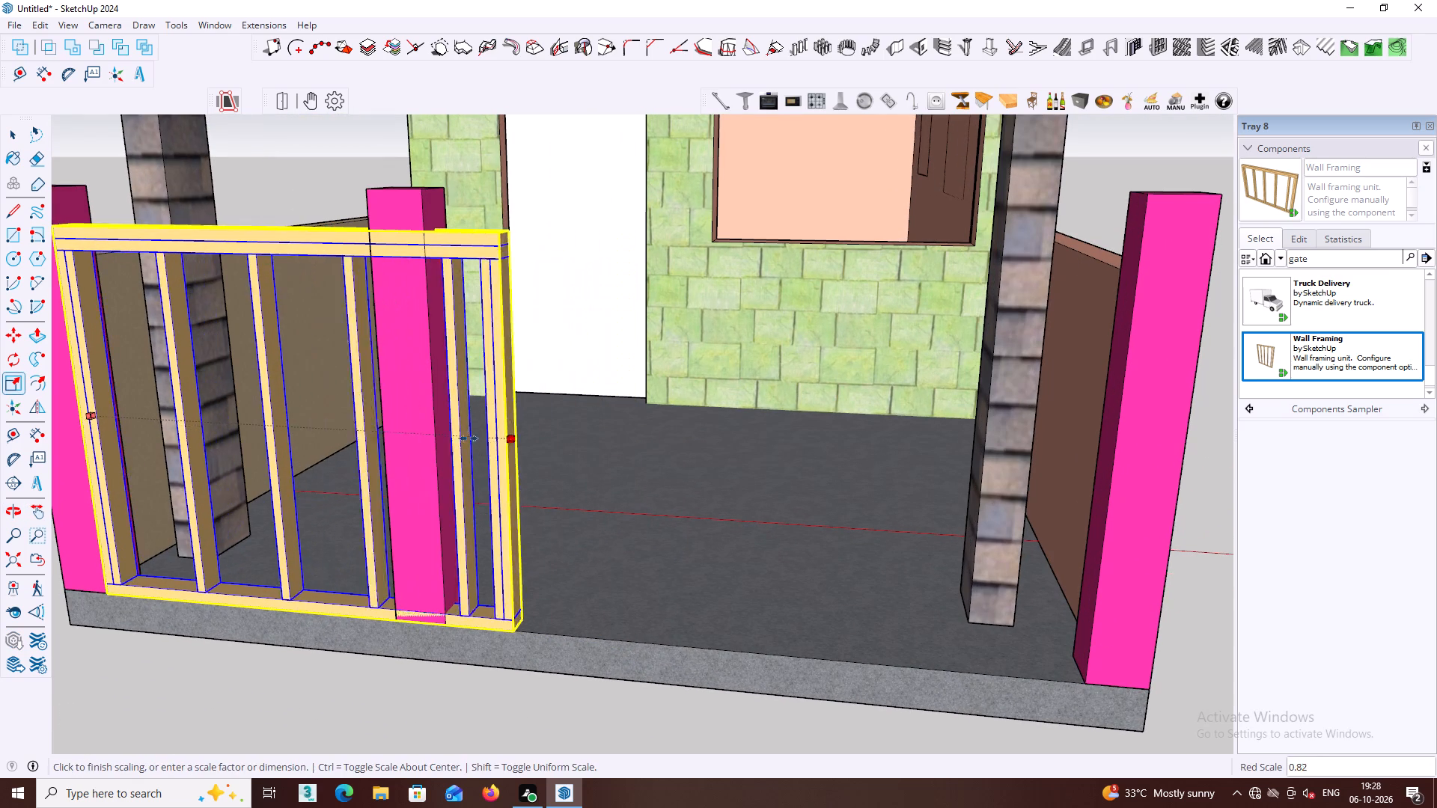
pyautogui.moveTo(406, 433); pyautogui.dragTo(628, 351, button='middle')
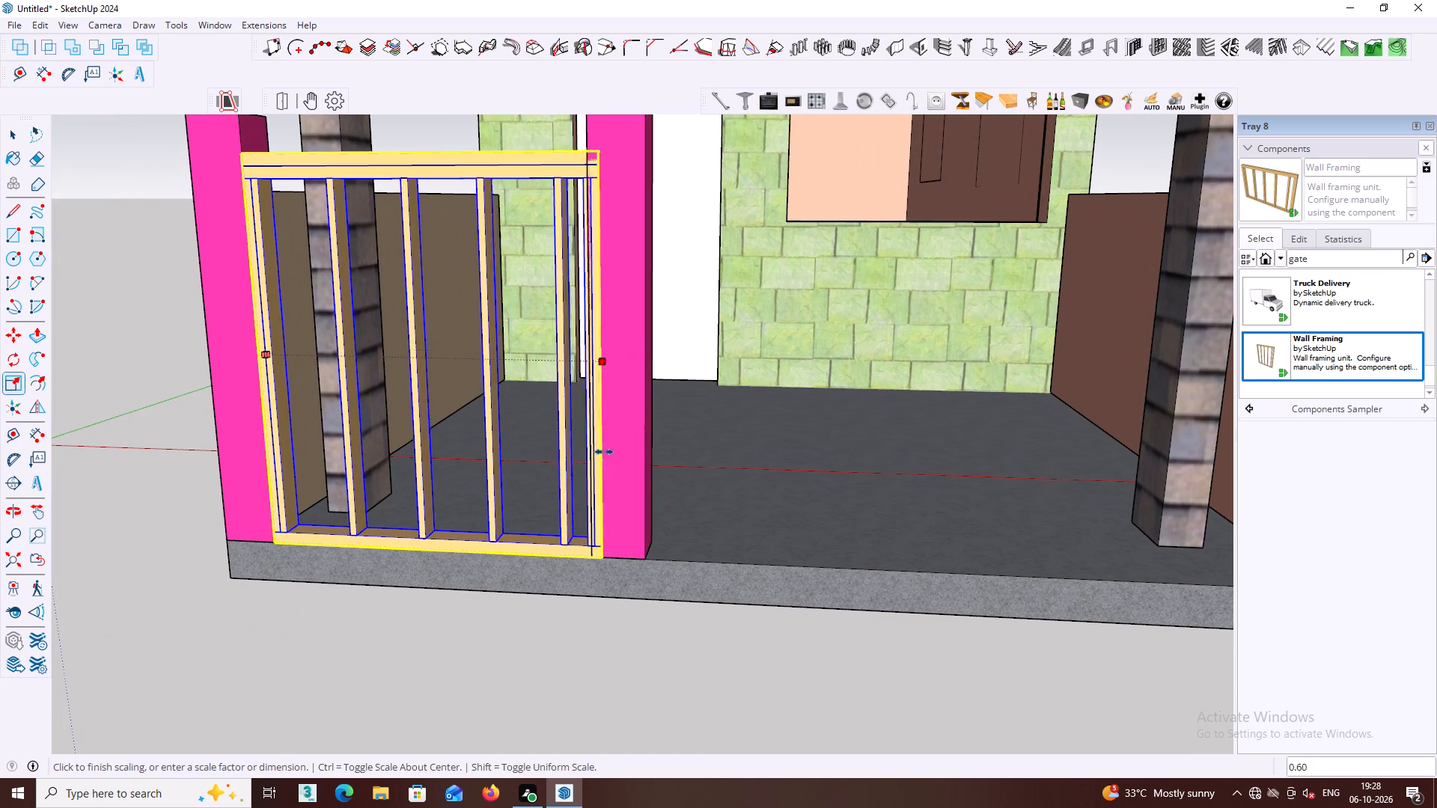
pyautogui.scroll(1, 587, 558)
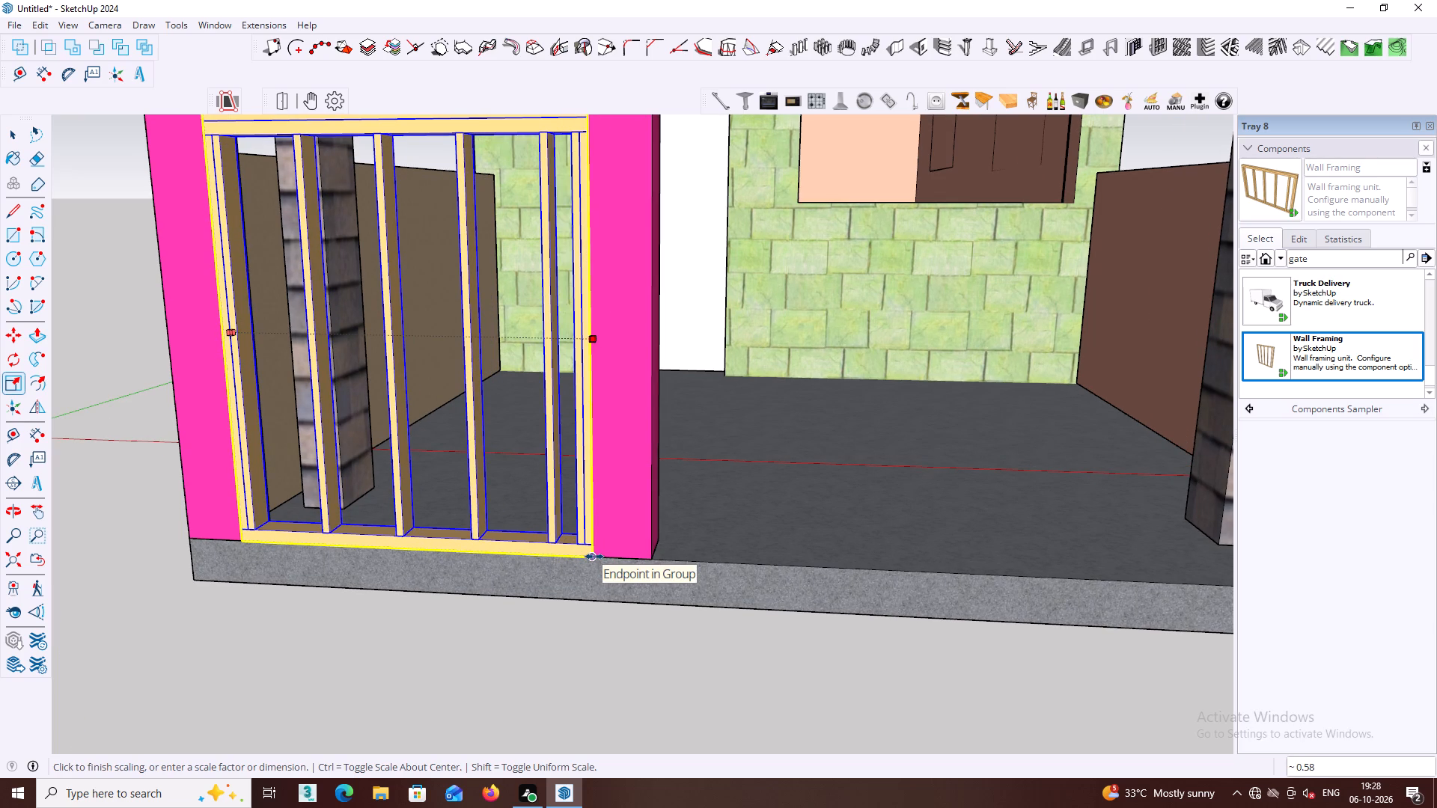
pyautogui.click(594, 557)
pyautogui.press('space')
# Examine the resized wall frame between the two pink posts from above and from the front.
pyautogui.scroll(-6, 604, 551)
pyautogui.keyDown('shift'); pyautogui.moveTo(629, 540); pyautogui.dragTo(729, 470, button='middle'); pyautogui.keyUp('shift')
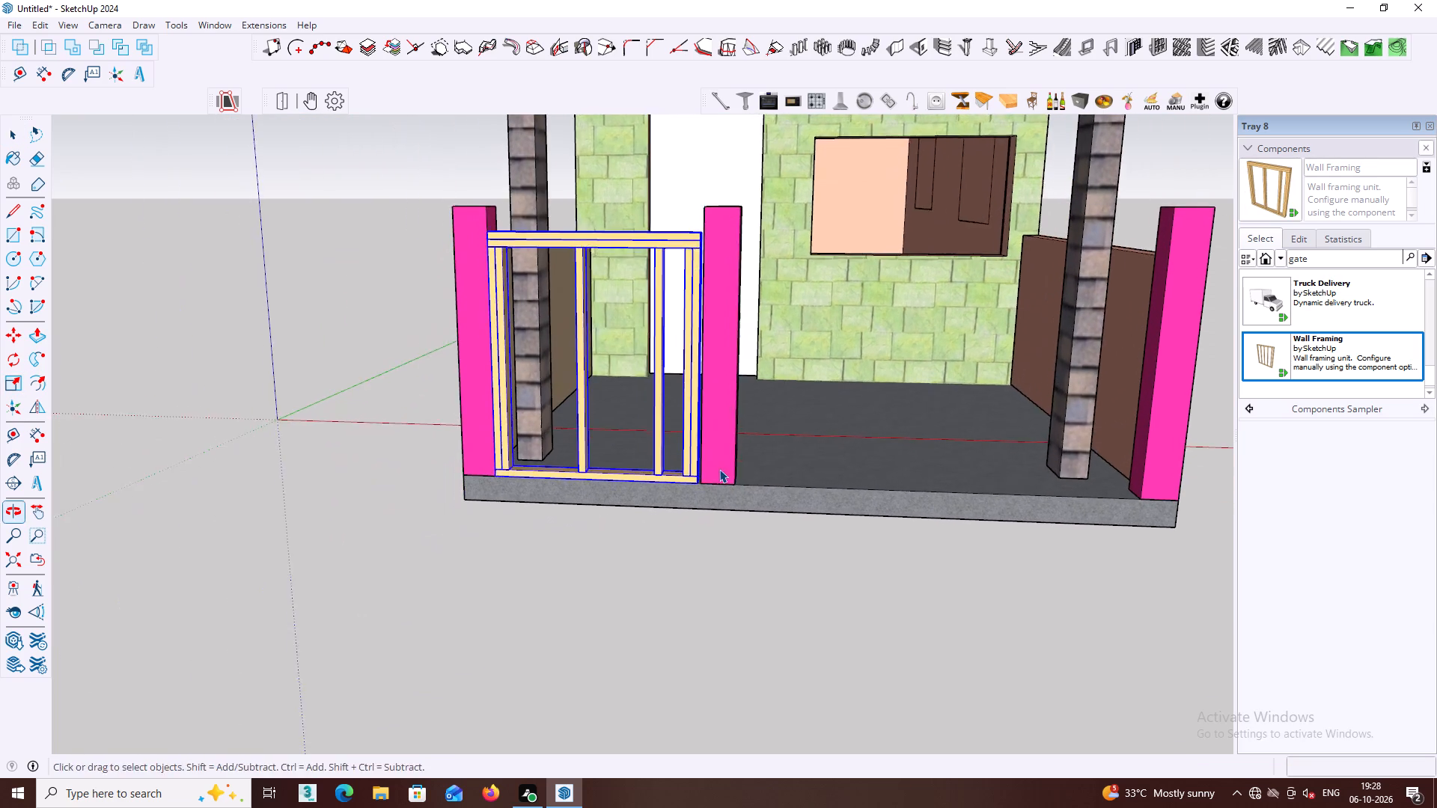
pyautogui.moveTo(715, 470); pyautogui.dragTo(713, 626, button='middle')
pyautogui.keyDown('shift'); pyautogui.moveTo(698, 593); pyautogui.dragTo(759, 518, button='middle'); pyautogui.keyUp('shift')
pyautogui.moveTo(659, 459); pyautogui.dragTo(658, 584, button='middle')
pyautogui.moveTo(644, 440); pyautogui.dragTo(621, 543, button='middle')
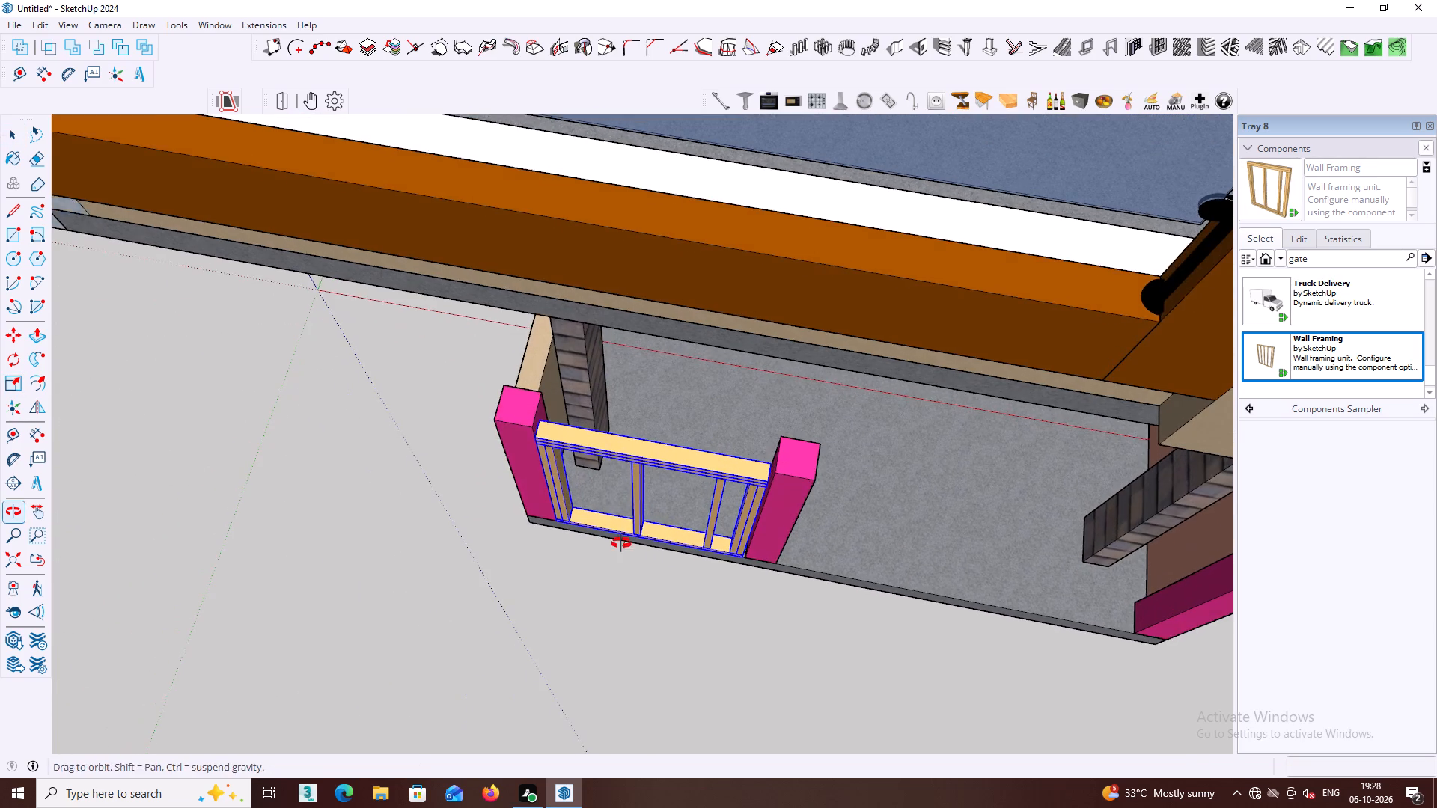
pyautogui.moveTo(621, 543); pyautogui.dragTo(621, 544, button='middle')
pyautogui.moveTo(641, 489); pyautogui.dragTo(727, 376, button='middle')
pyautogui.moveTo(633, 504); pyautogui.dragTo(702, 334, button='middle')
pyautogui.moveTo(719, 416); pyautogui.dragTo(776, 307, button='middle')
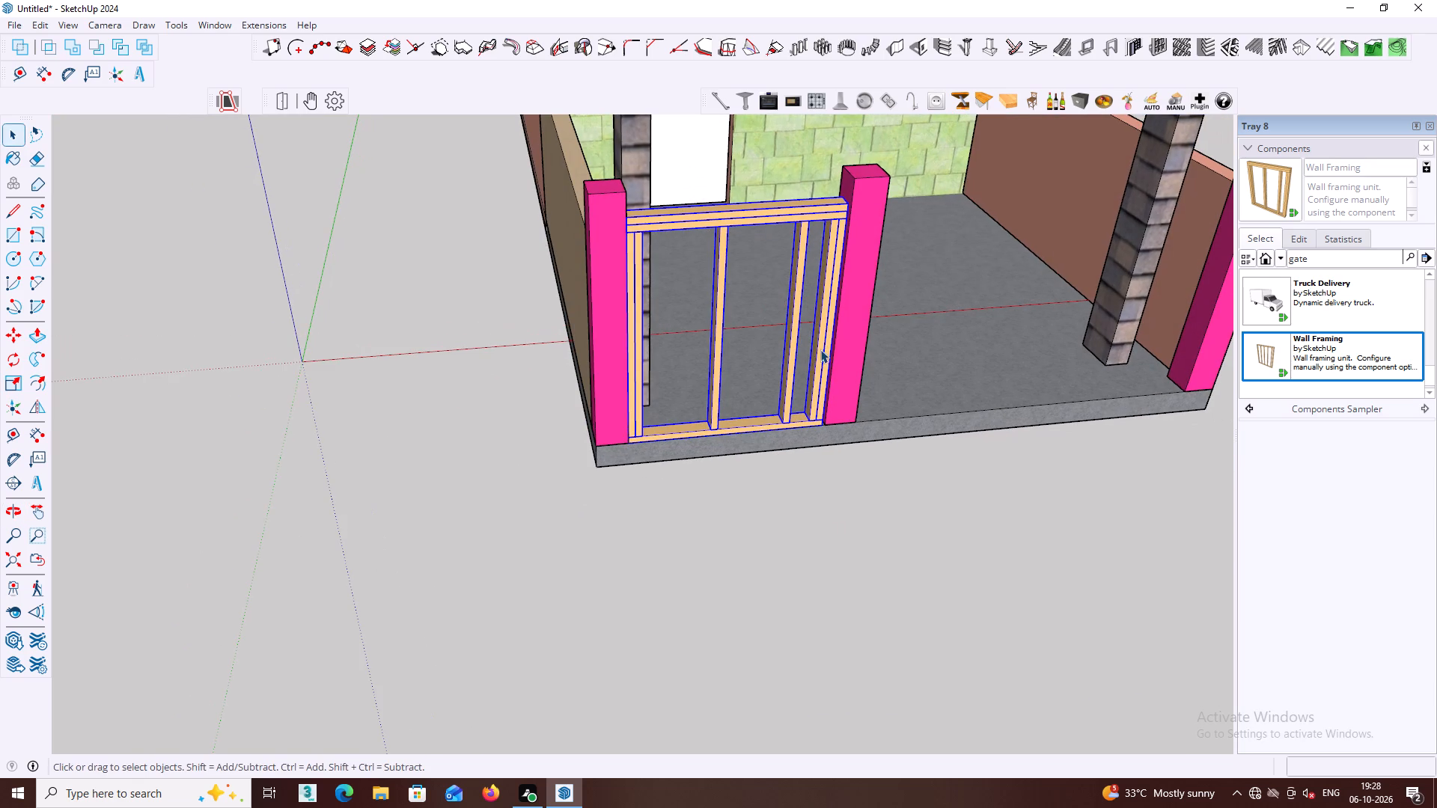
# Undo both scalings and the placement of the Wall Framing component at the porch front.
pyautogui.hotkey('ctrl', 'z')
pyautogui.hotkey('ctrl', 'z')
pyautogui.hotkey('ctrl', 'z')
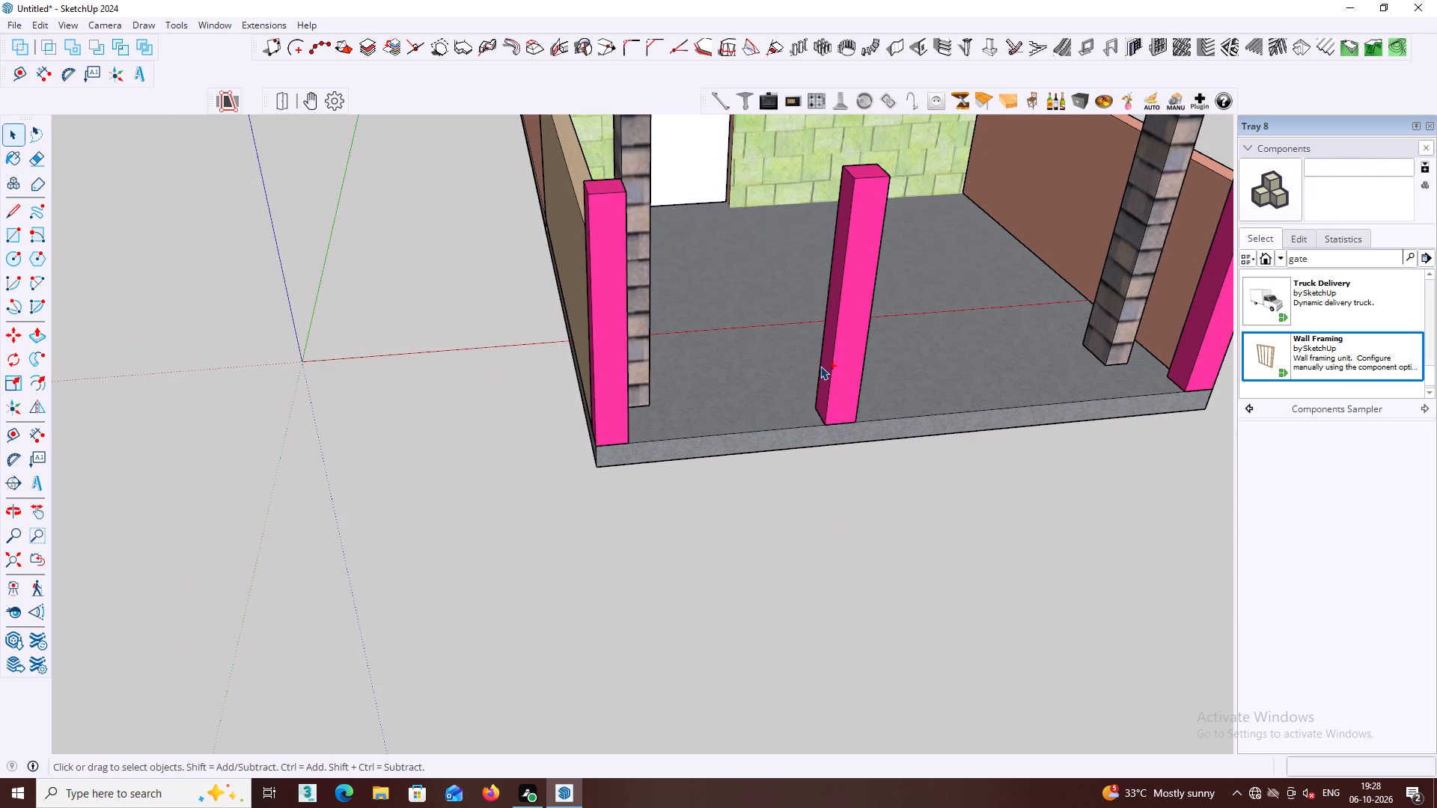
# Look back through the Components Sampler entries for another component suited to the porch front.
pyautogui.scroll(-2, 826, 375)
pyautogui.click(931, 498)
pyautogui.keyDown('shift'); pyautogui.middleClick(939, 474); pyautogui.keyUp('shift')
pyautogui.keyDown('shift'); pyautogui.scroll(-1, 939, 474); pyautogui.keyUp('shift')
pyautogui.keyDown('shift'); pyautogui.moveTo(959, 470); pyautogui.dragTo(874, 460, button='middle'); pyautogui.keyUp('shift')
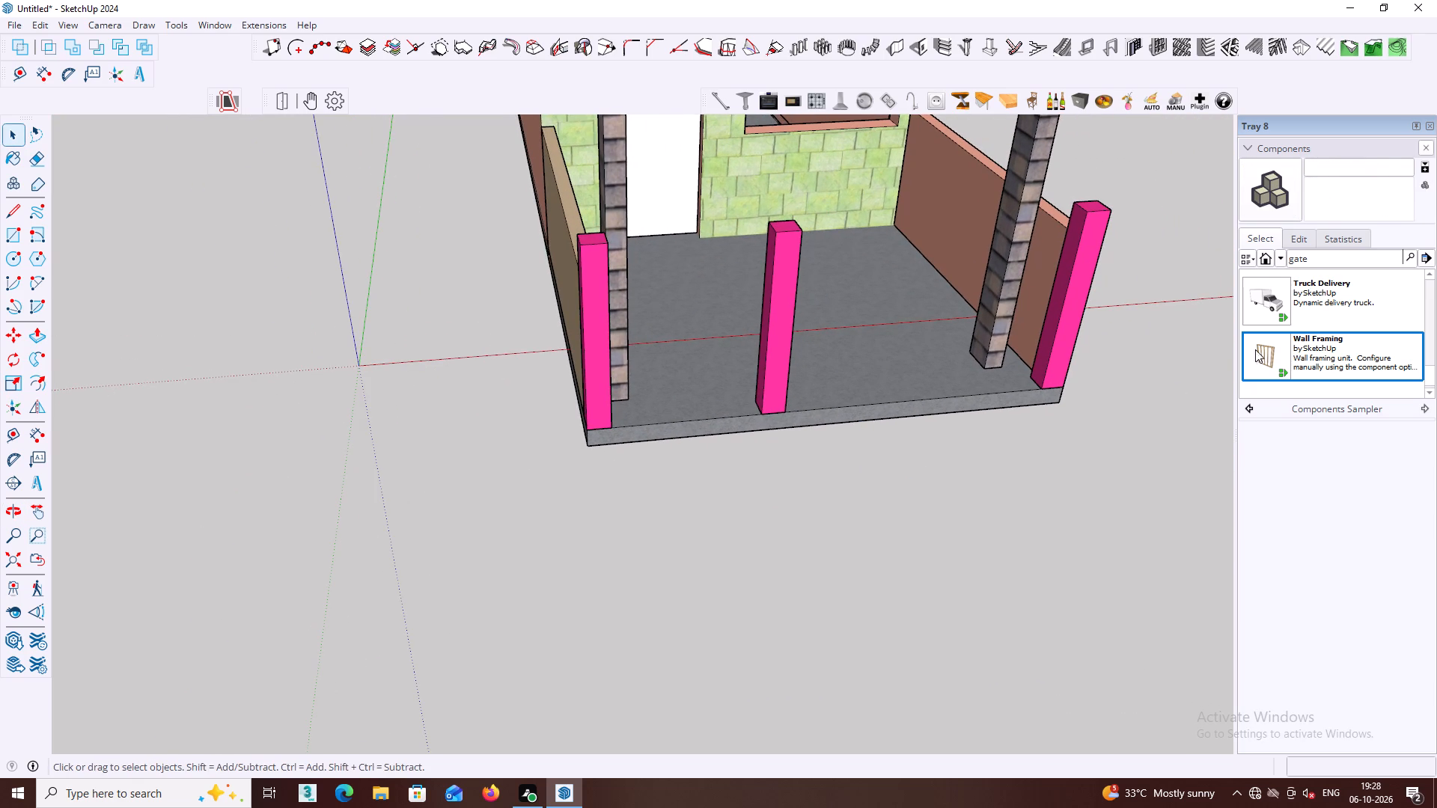
pyautogui.scroll(-4, 1257, 348)
pyautogui.scroll(11, 1321, 305)
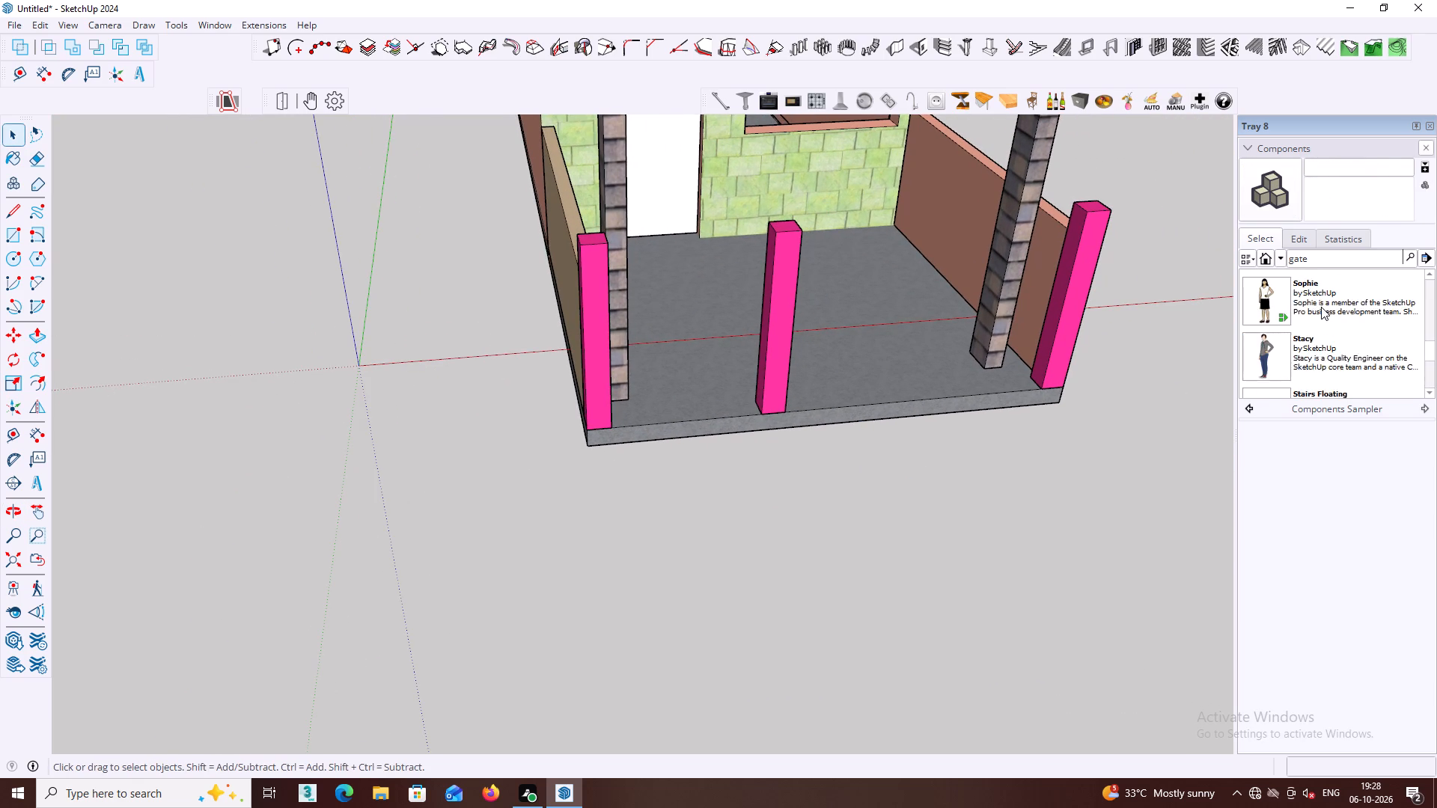
pyautogui.scroll(2, 1321, 307)
# Look through the In Model components for a gate-like part, selecting 3D Printer Build Volume without placing it.
pyautogui.click(1272, 261)
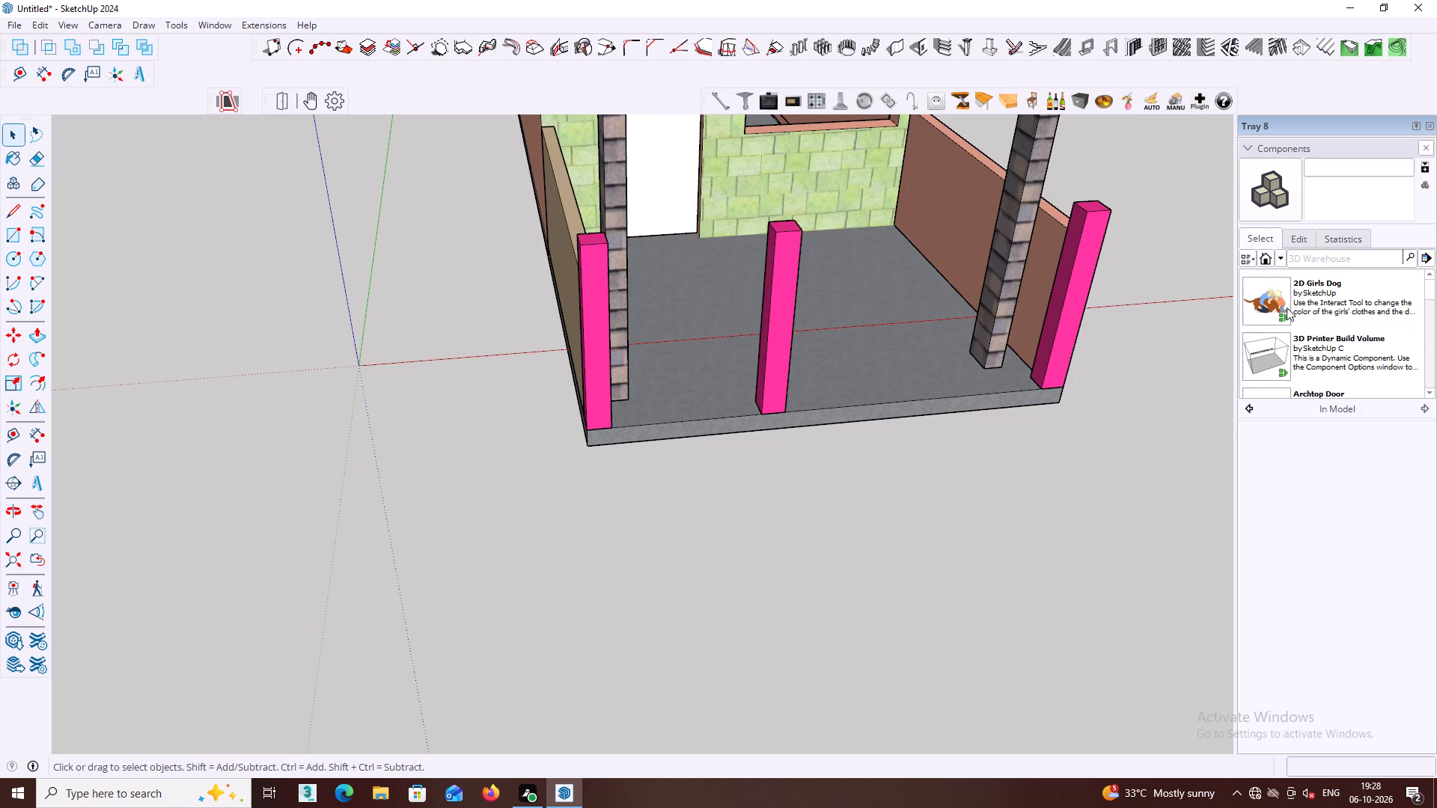
pyautogui.click(1266, 257)
pyautogui.scroll(2, 1292, 342)
pyautogui.click(1254, 357)
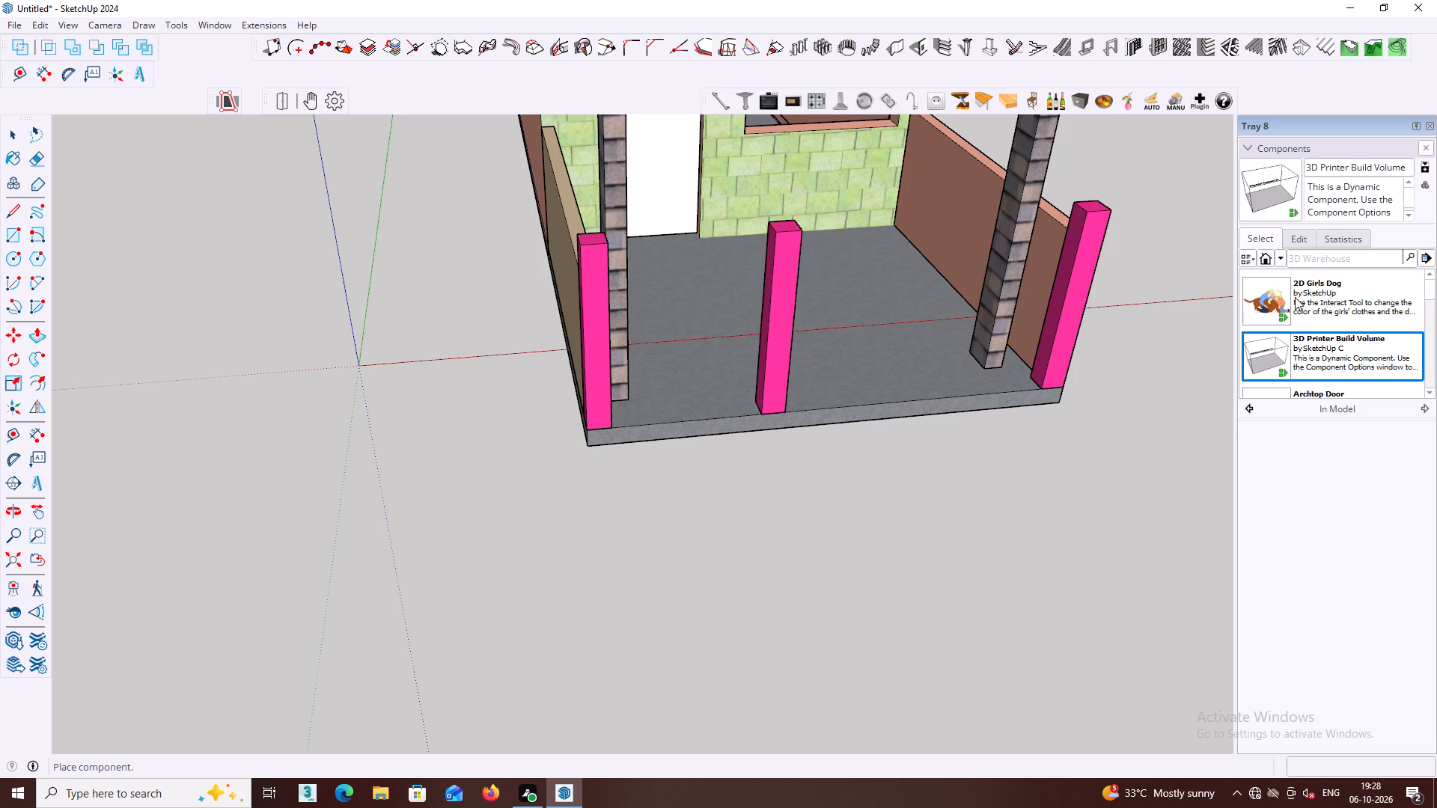
pyautogui.scroll(-1, 1295, 285)
pyautogui.scroll(-3, 1424, 404)
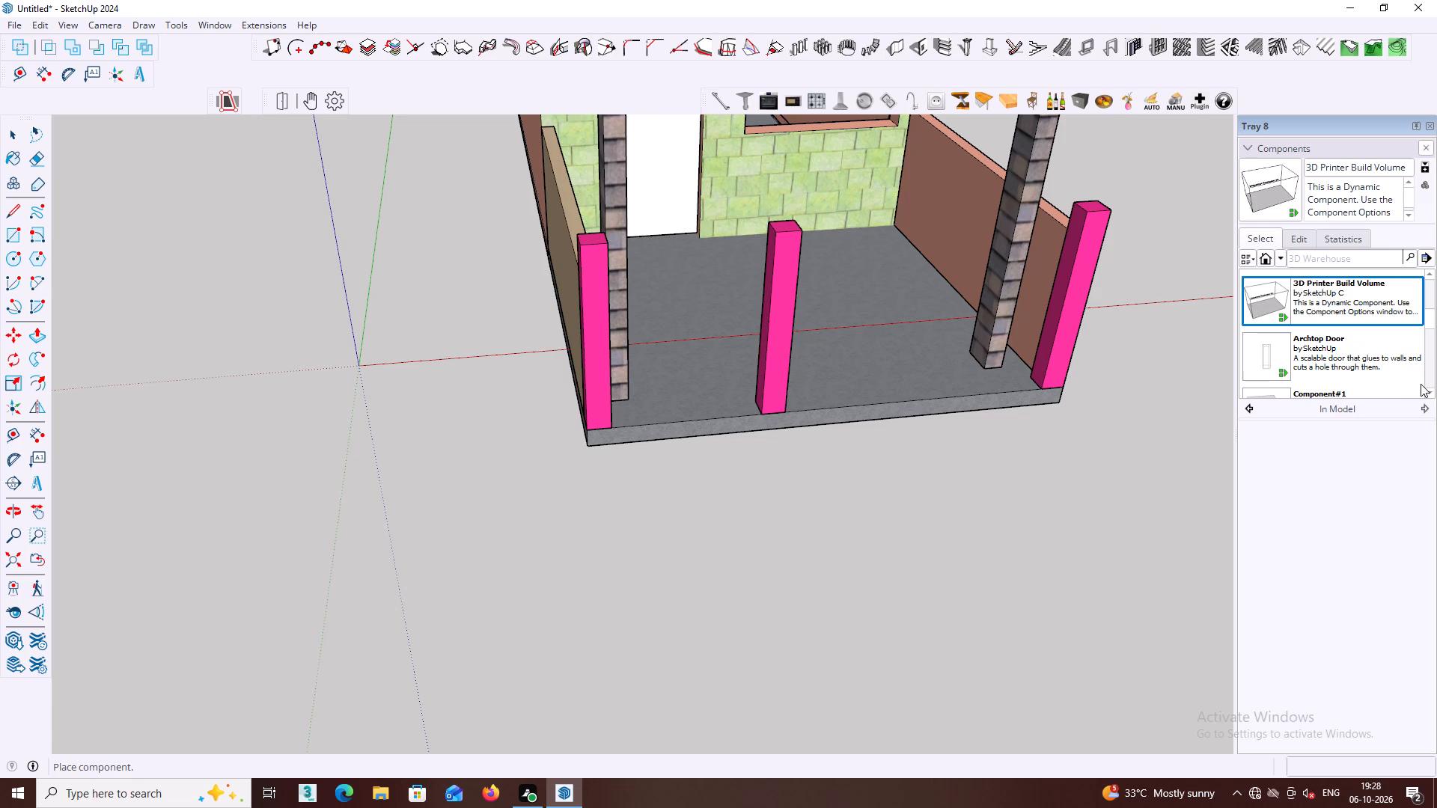
pyautogui.scroll(-1, 1421, 384)
pyautogui.scroll(-3, 1349, 355)
pyautogui.scroll(3, 1349, 350)
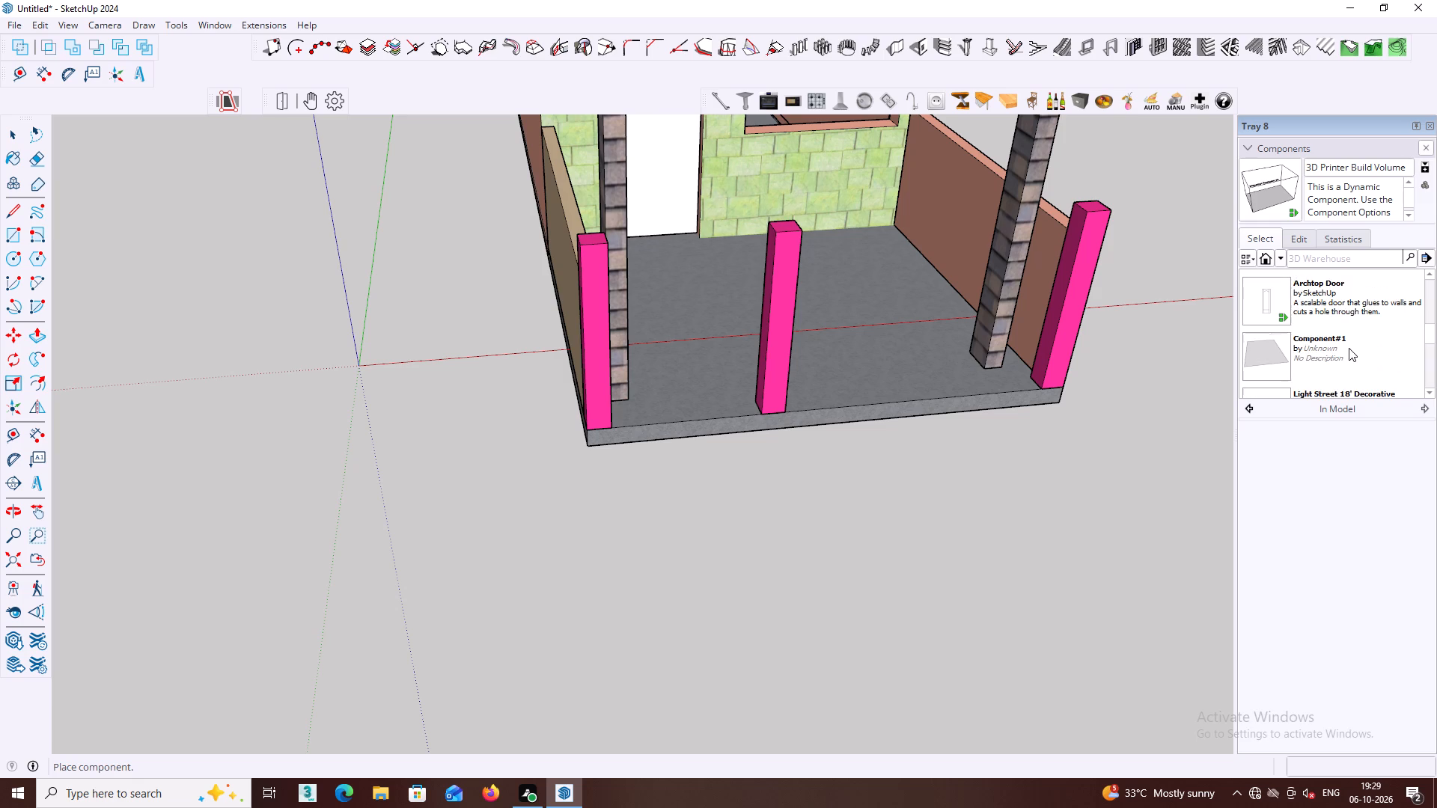
pyautogui.scroll(1, 1349, 348)
pyautogui.scroll(-1, 1349, 348)
pyautogui.scroll(5, 1349, 348)
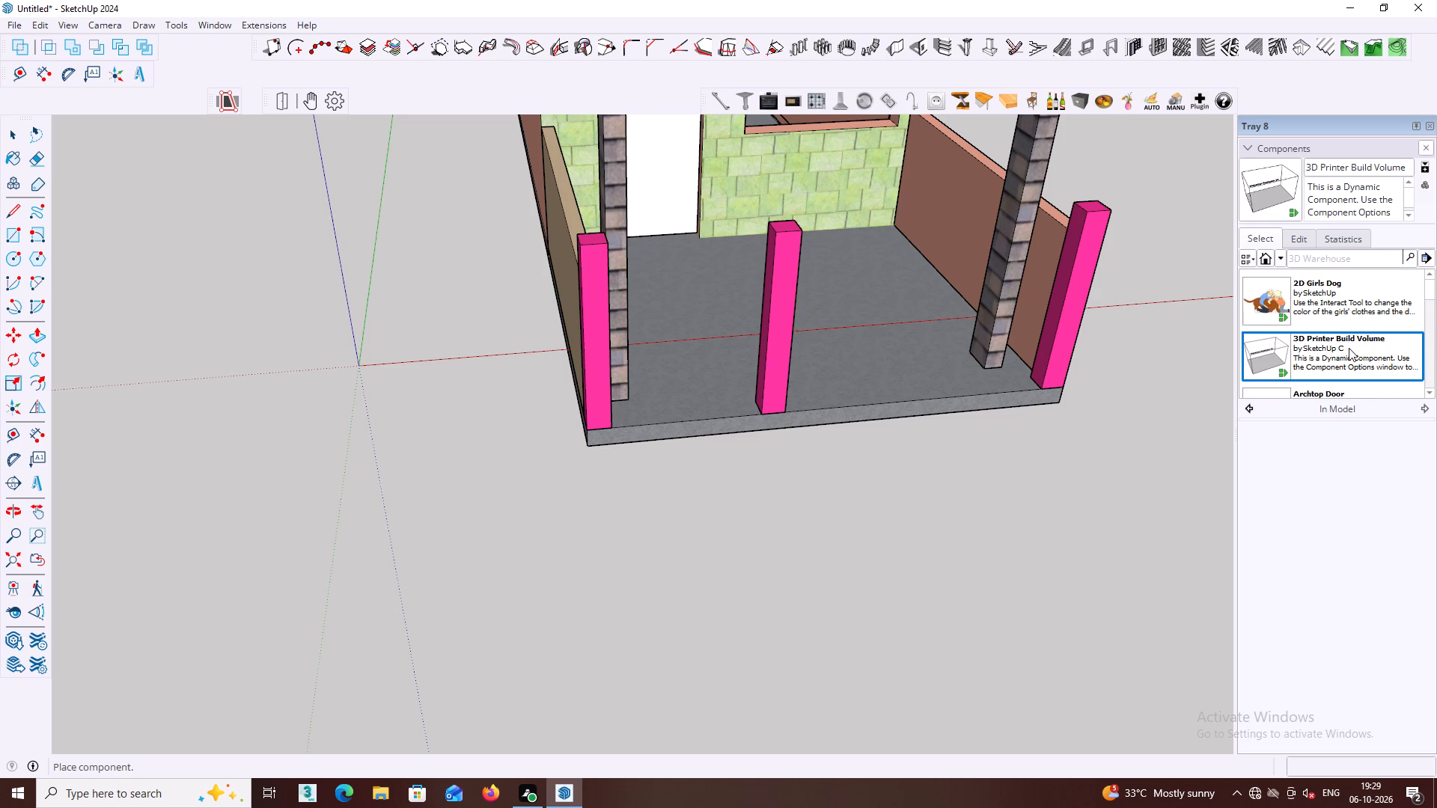
# Open the Dynamic Components Training collection from the Components library.
pyautogui.click(1269, 262)
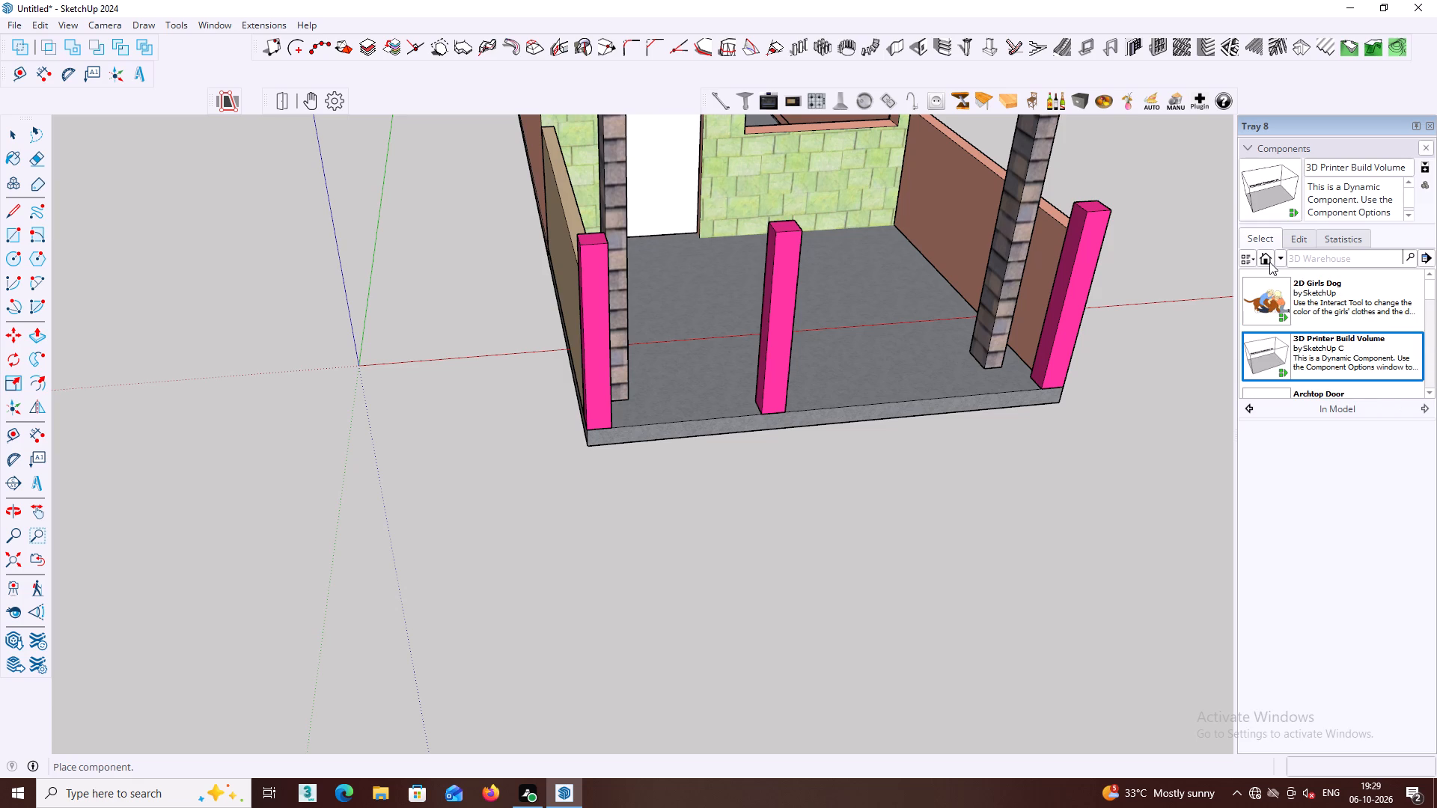
pyautogui.click(1280, 254)
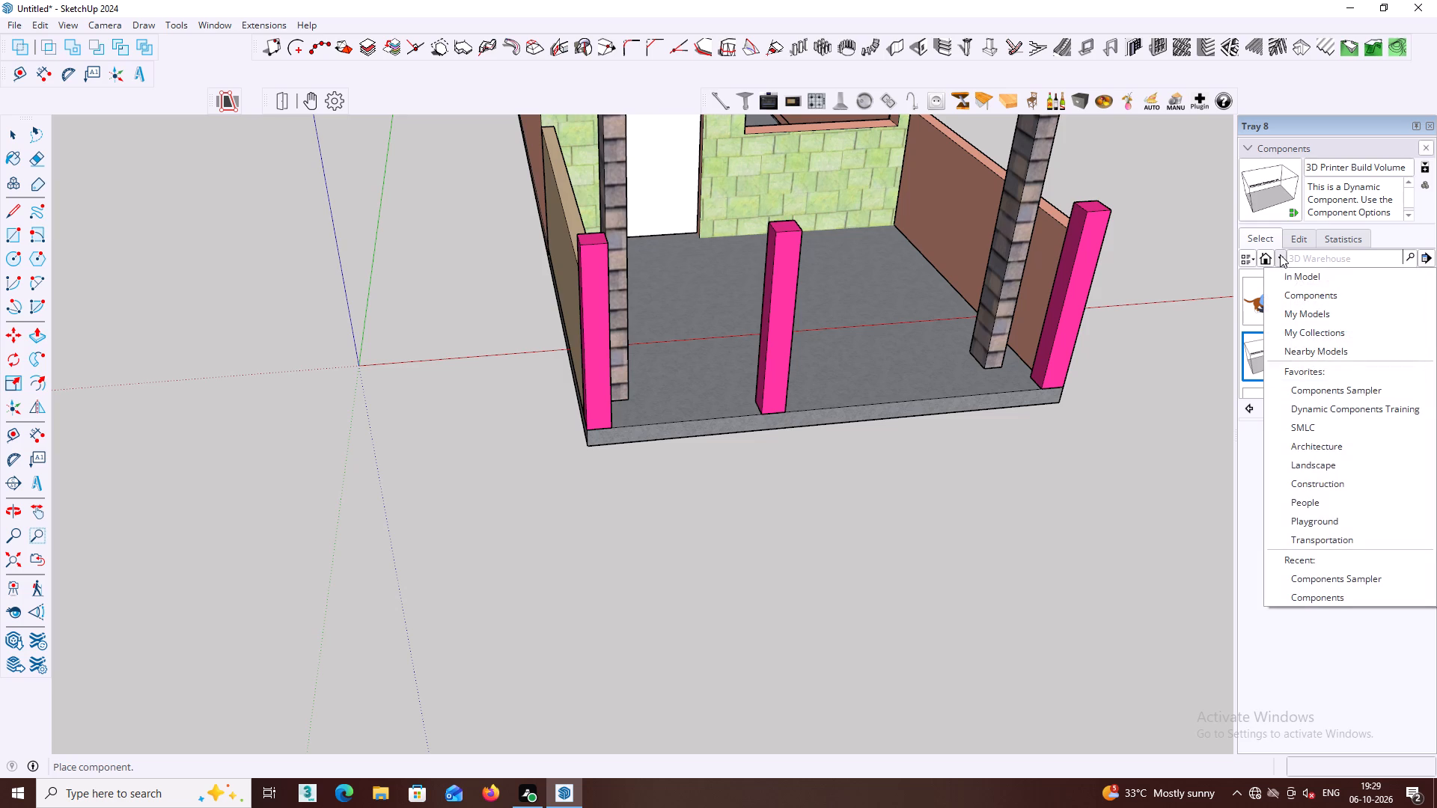
pyautogui.click(1307, 297)
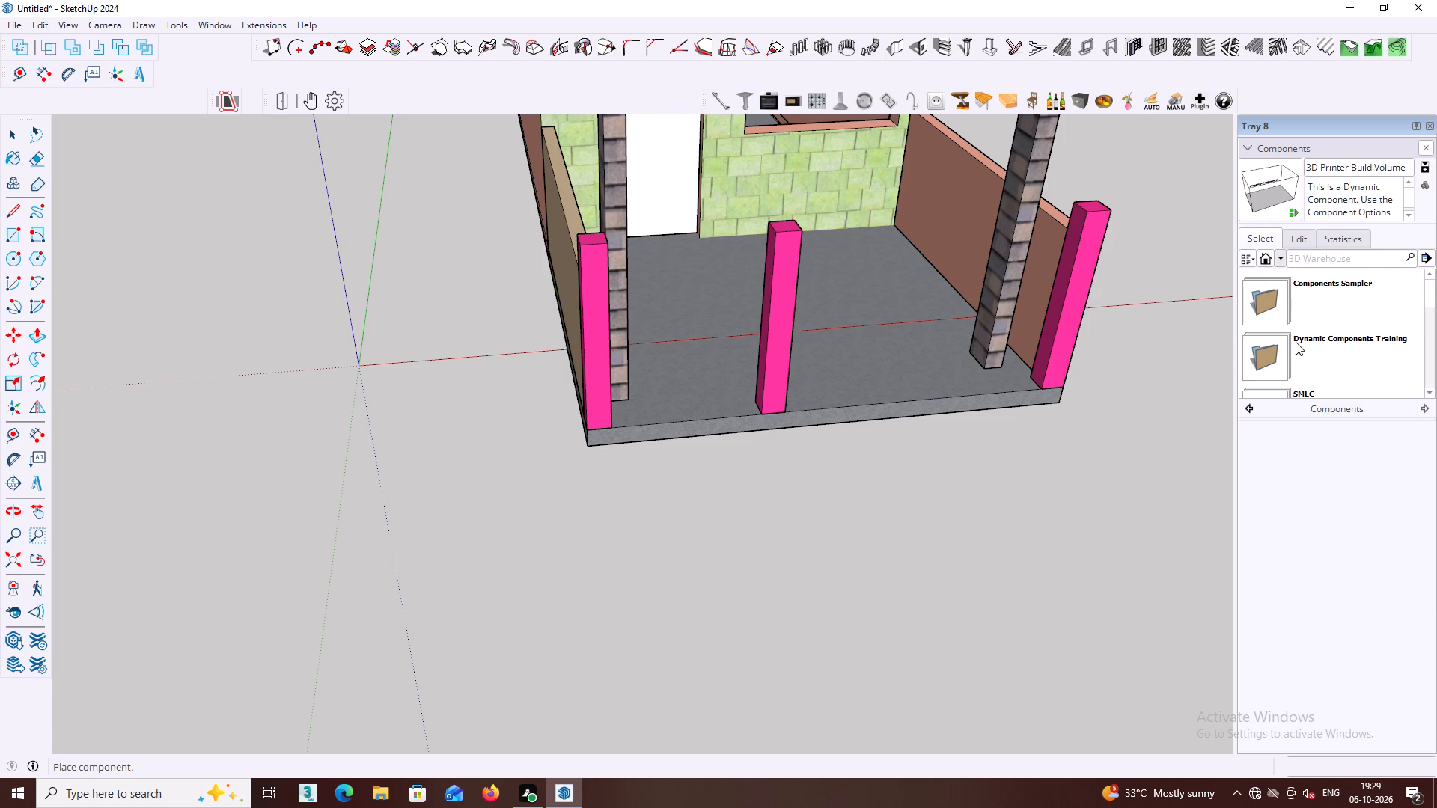
pyautogui.scroll(-1, 1300, 327)
pyautogui.click(1275, 348)
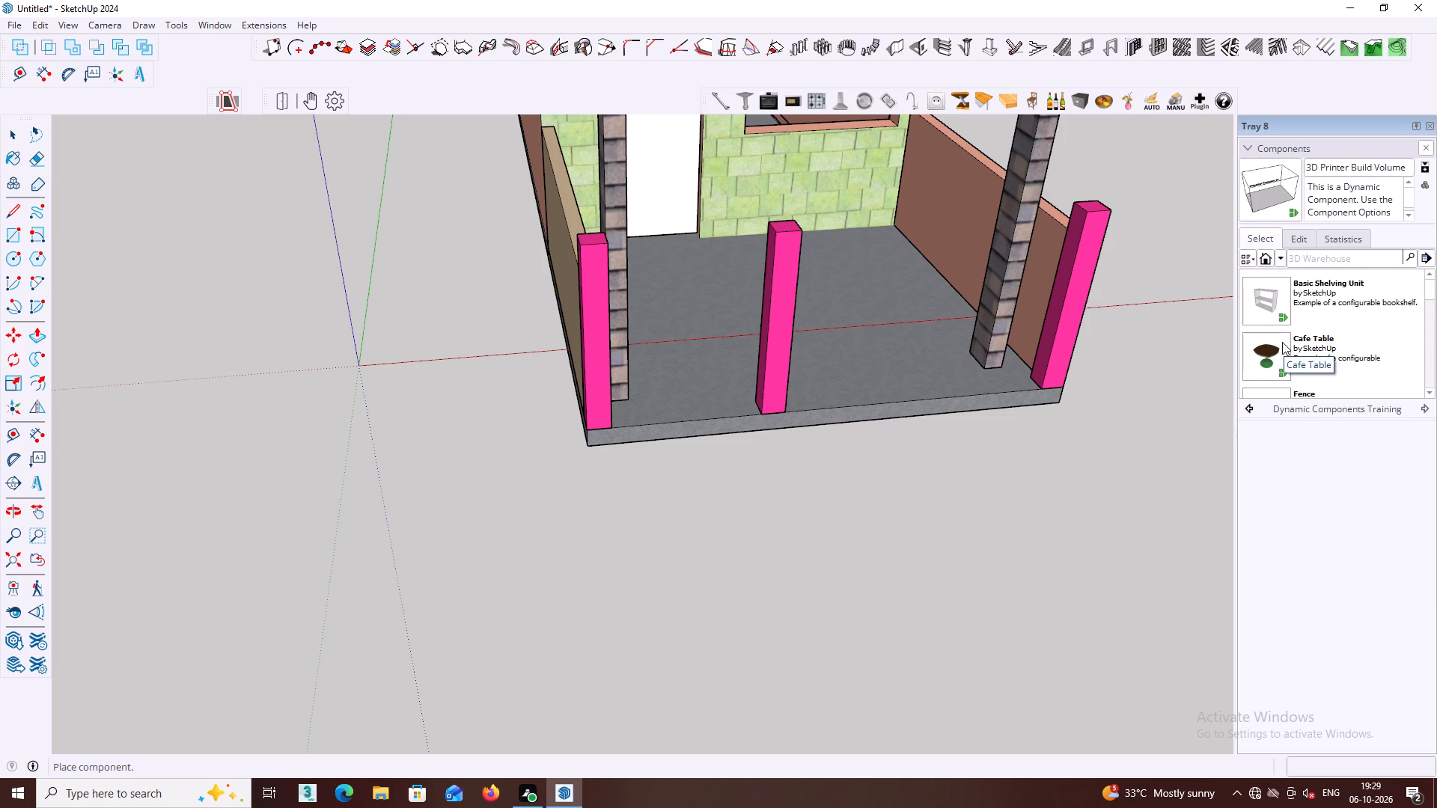
# Look through the Dynamic Components Training collection for a gate or fence component suited to the porch front.
pyautogui.scroll(-3, 1282, 342)
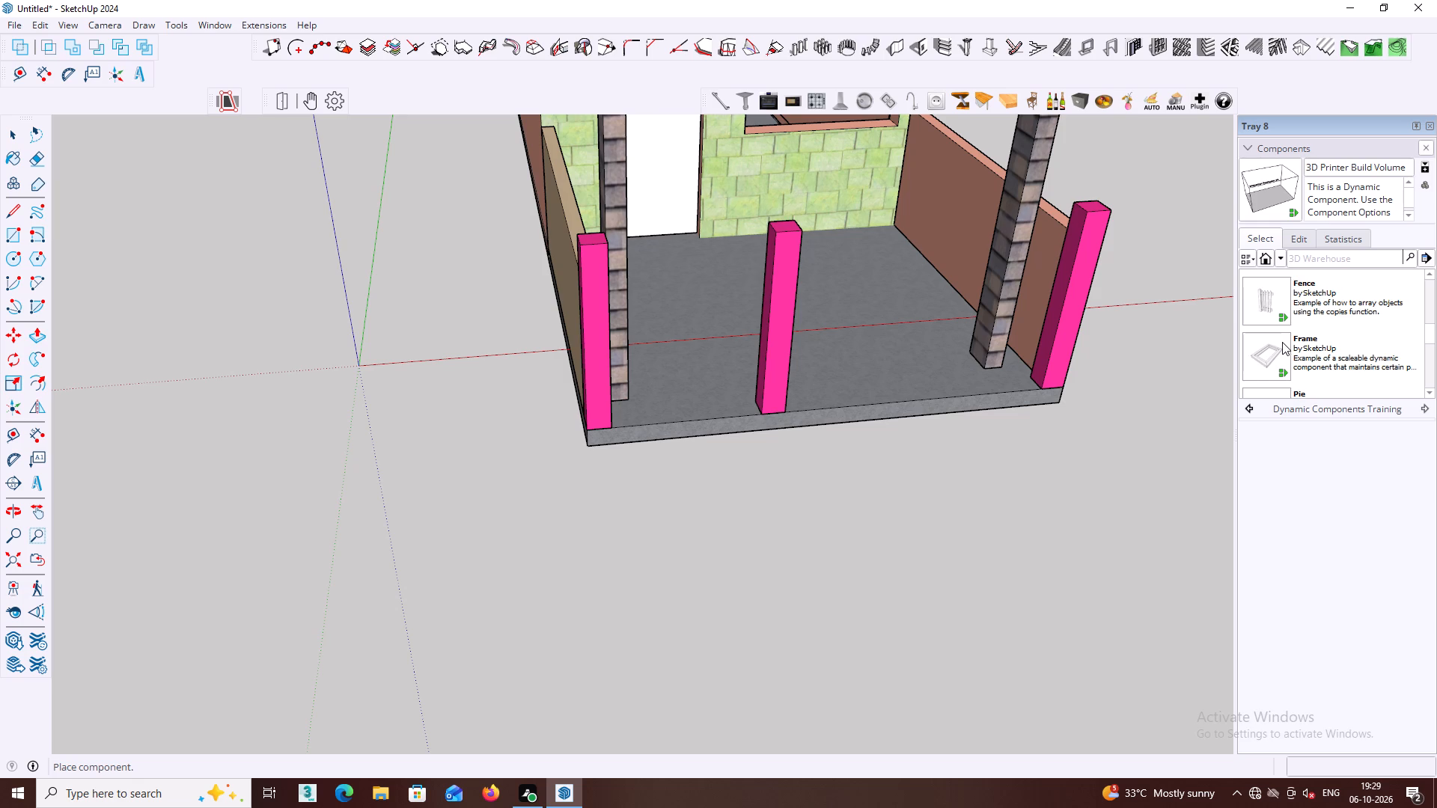
pyautogui.scroll(-2, 1282, 342)
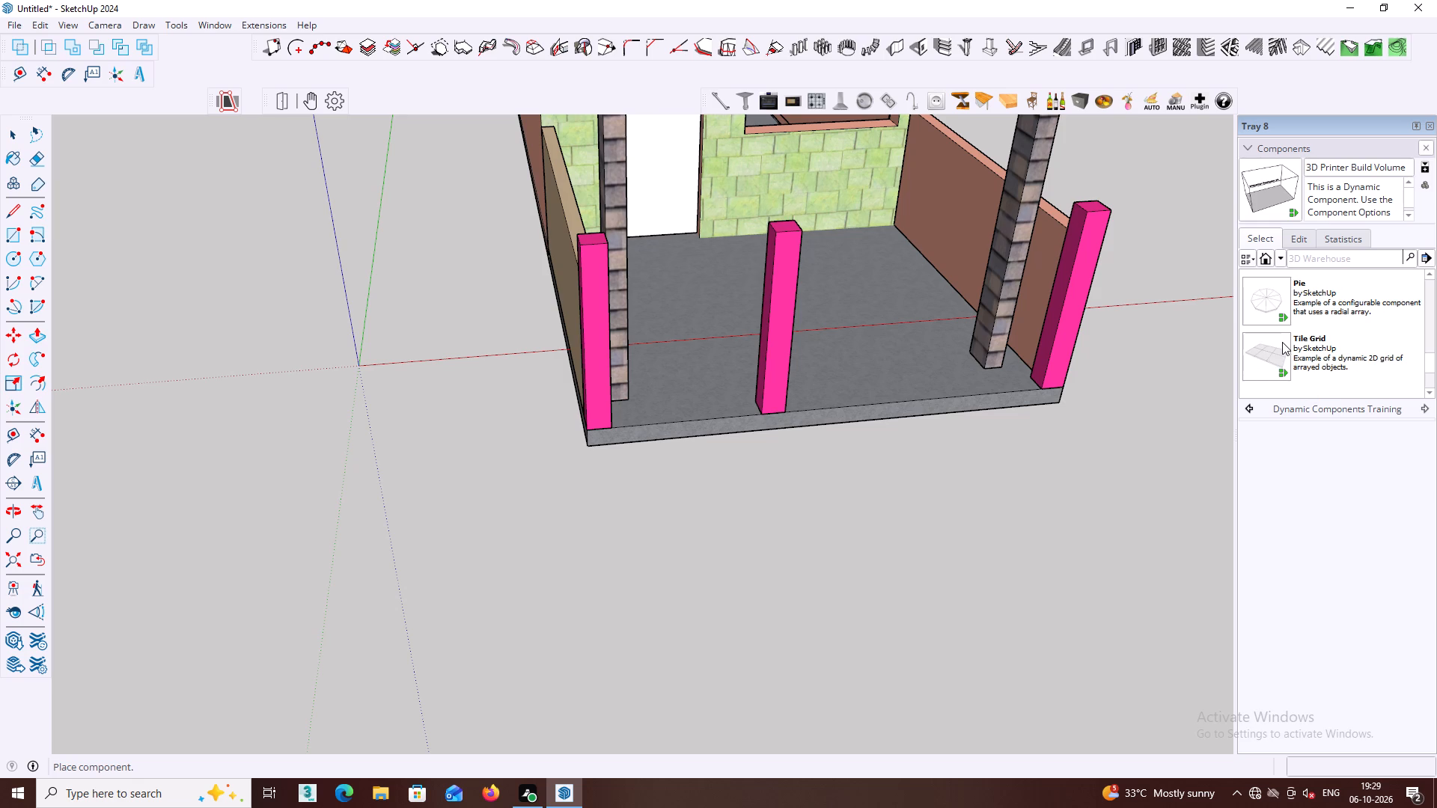
pyautogui.scroll(-1, 1282, 342)
pyautogui.scroll(5, 1282, 342)
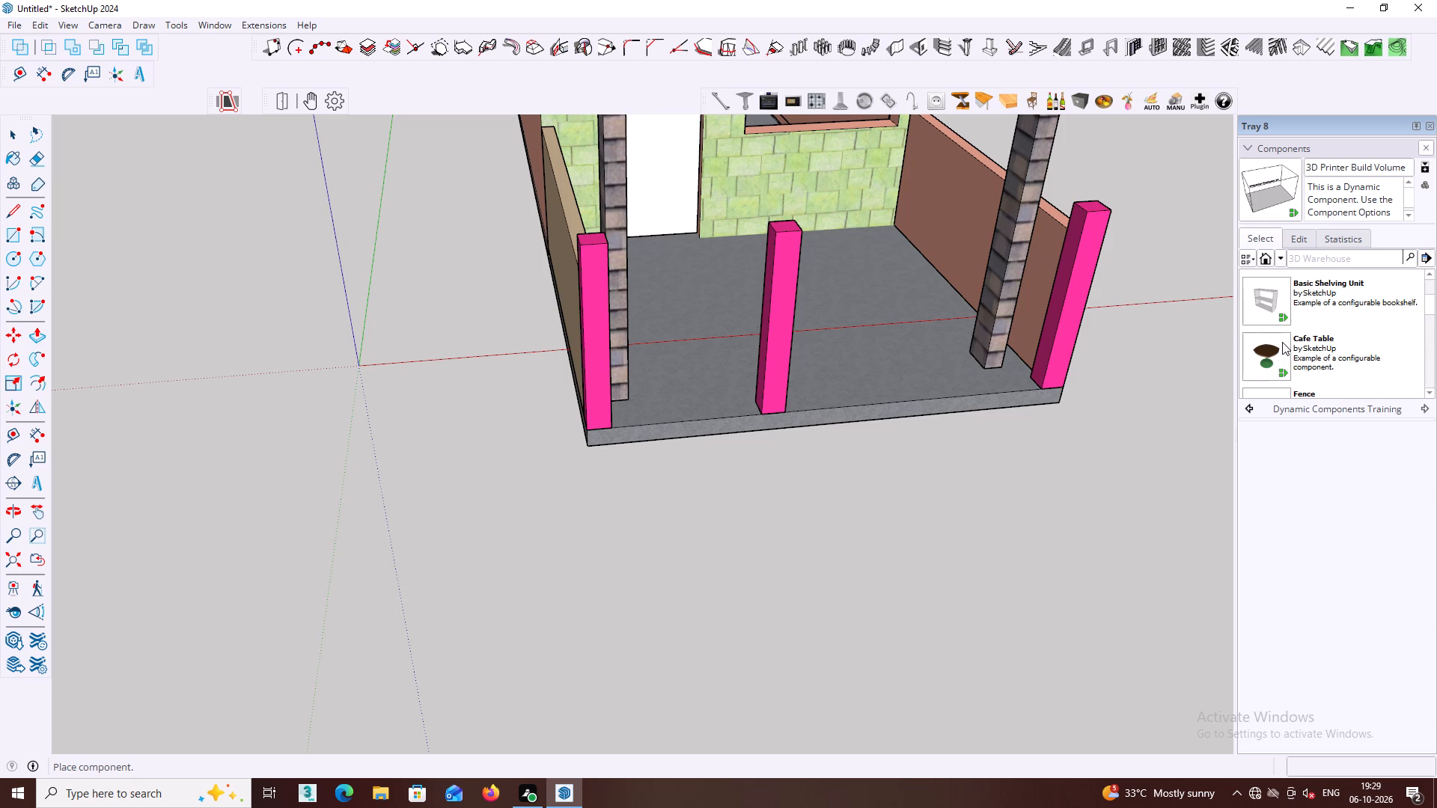
pyautogui.scroll(3, 1282, 345)
# Open the SMLC collection from the Components library and look through its entries for a suitable component.
pyautogui.click(1279, 262)
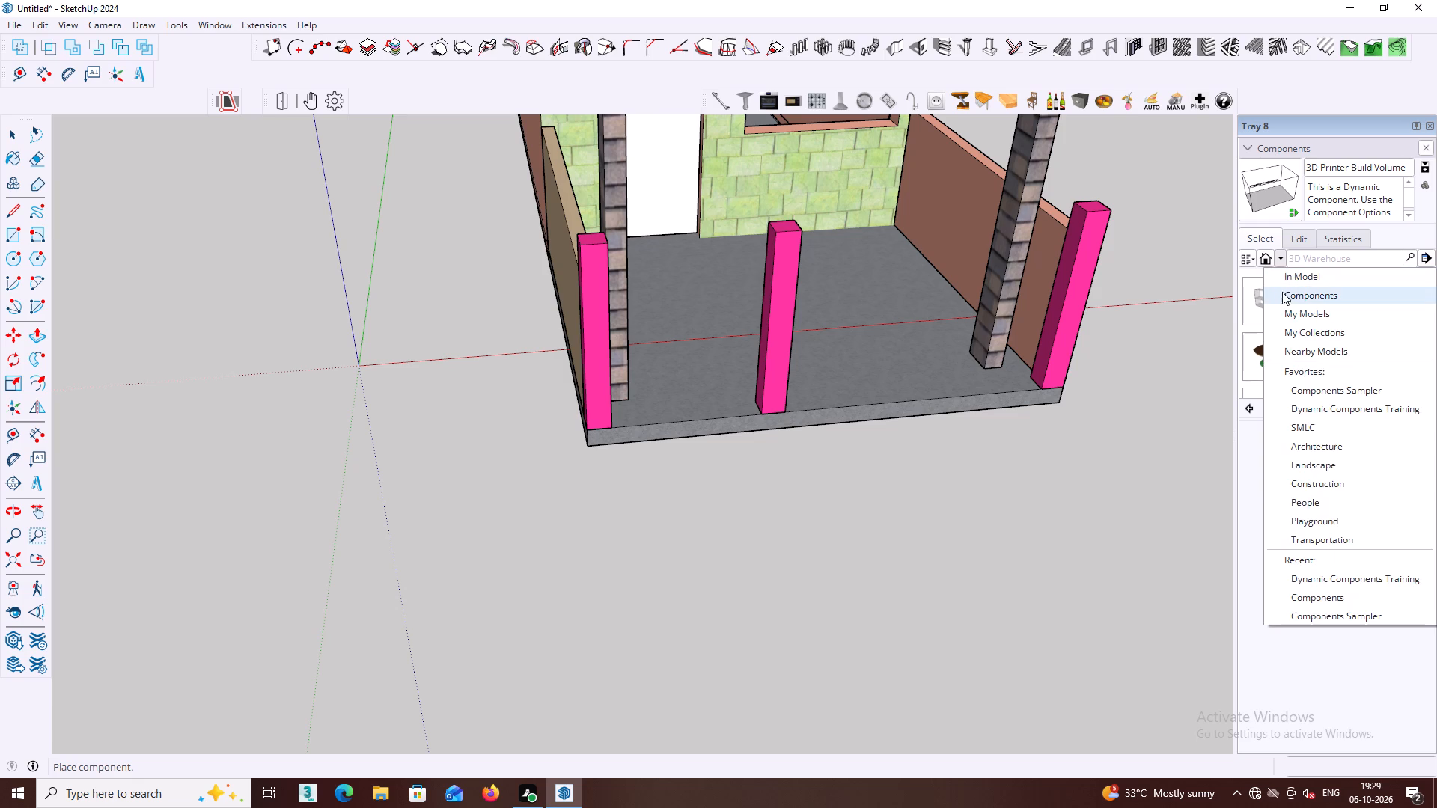
pyautogui.click(1292, 299)
pyautogui.scroll(-2, 1275, 321)
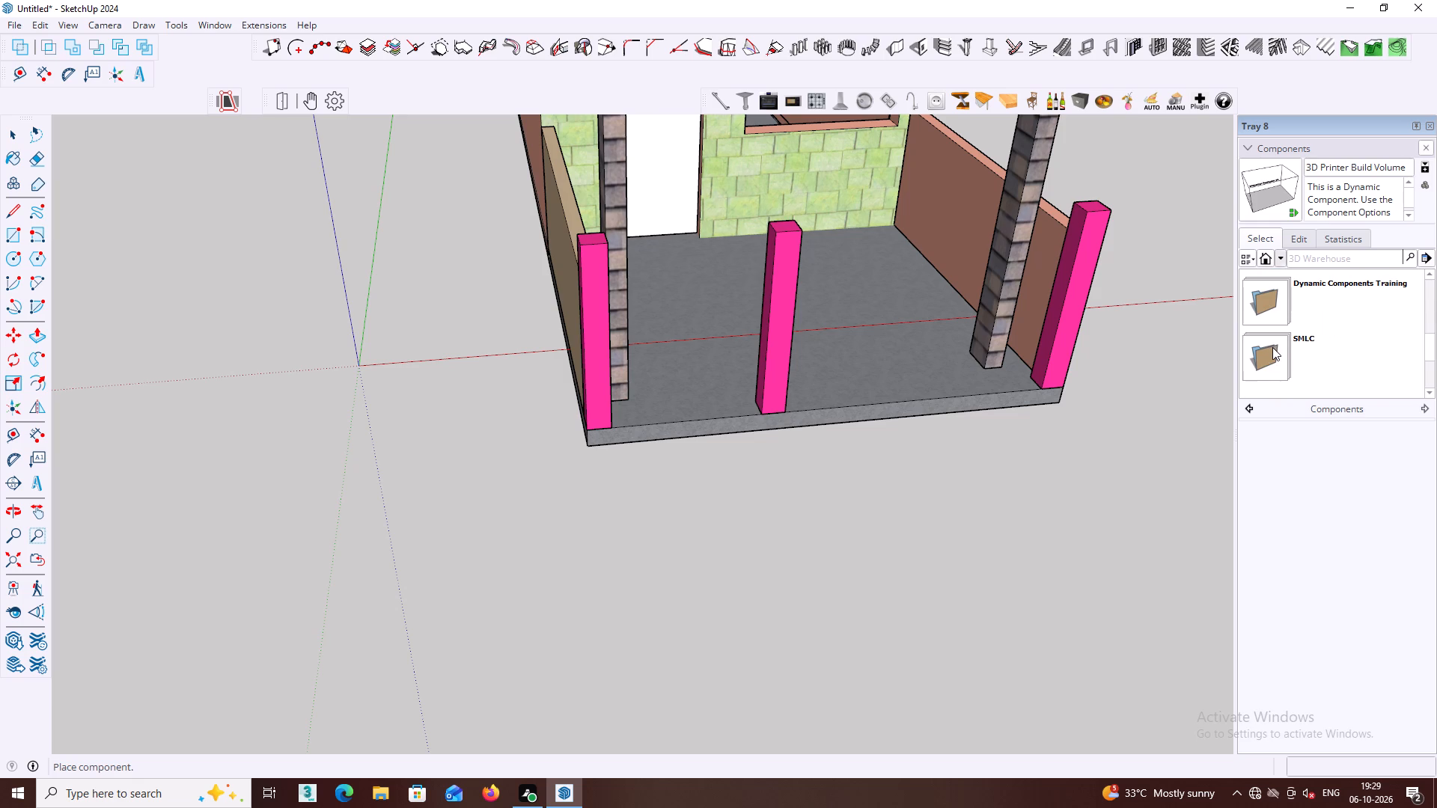
pyautogui.click(1272, 347)
pyautogui.scroll(-2, 1295, 330)
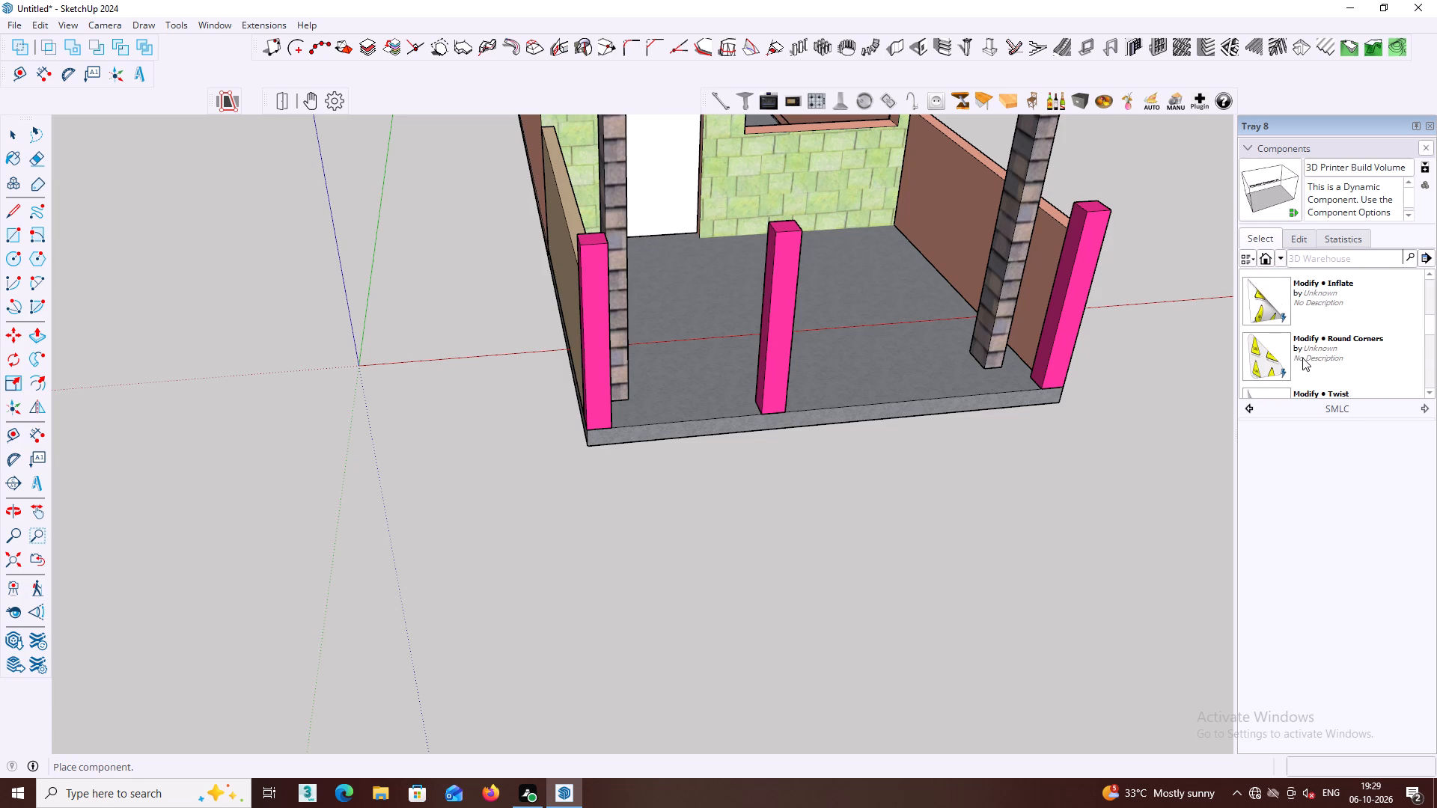
pyautogui.scroll(-3, 1302, 358)
pyautogui.scroll(5, 1299, 349)
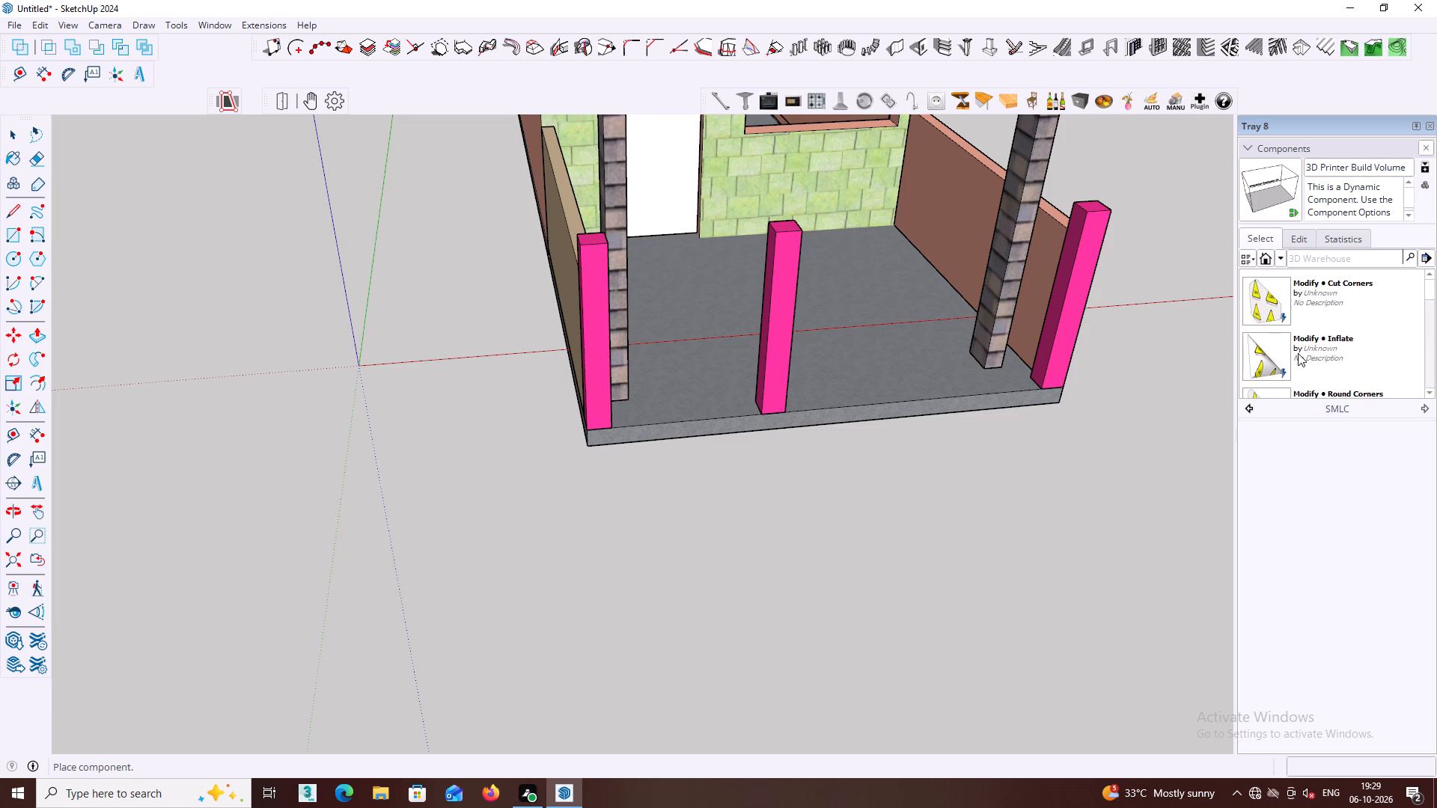
pyautogui.scroll(1, 1298, 353)
# Close the component browser without placing anything and return to selection.
pyautogui.click(1255, 259)
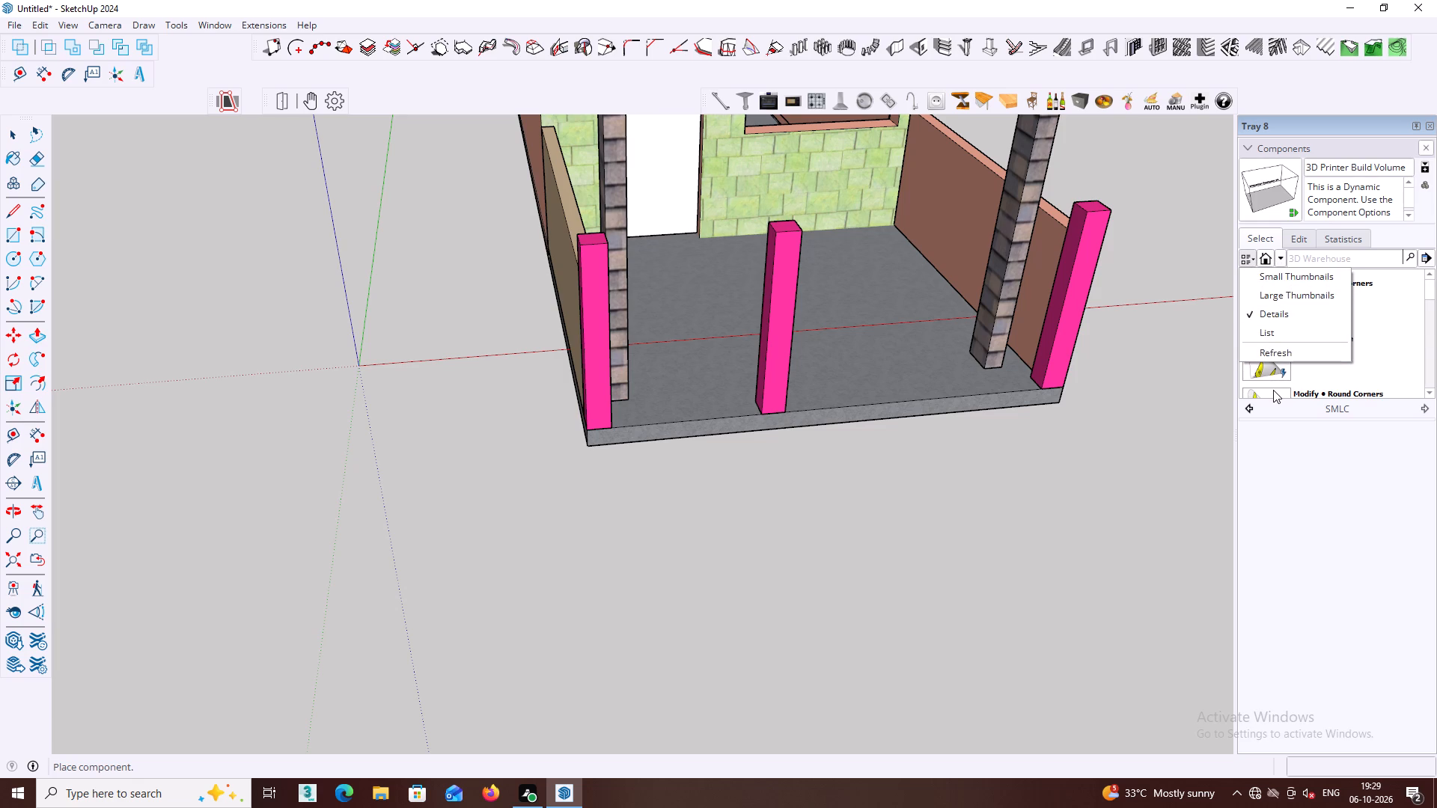
pyautogui.click(1273, 390)
pyautogui.click(1281, 254)
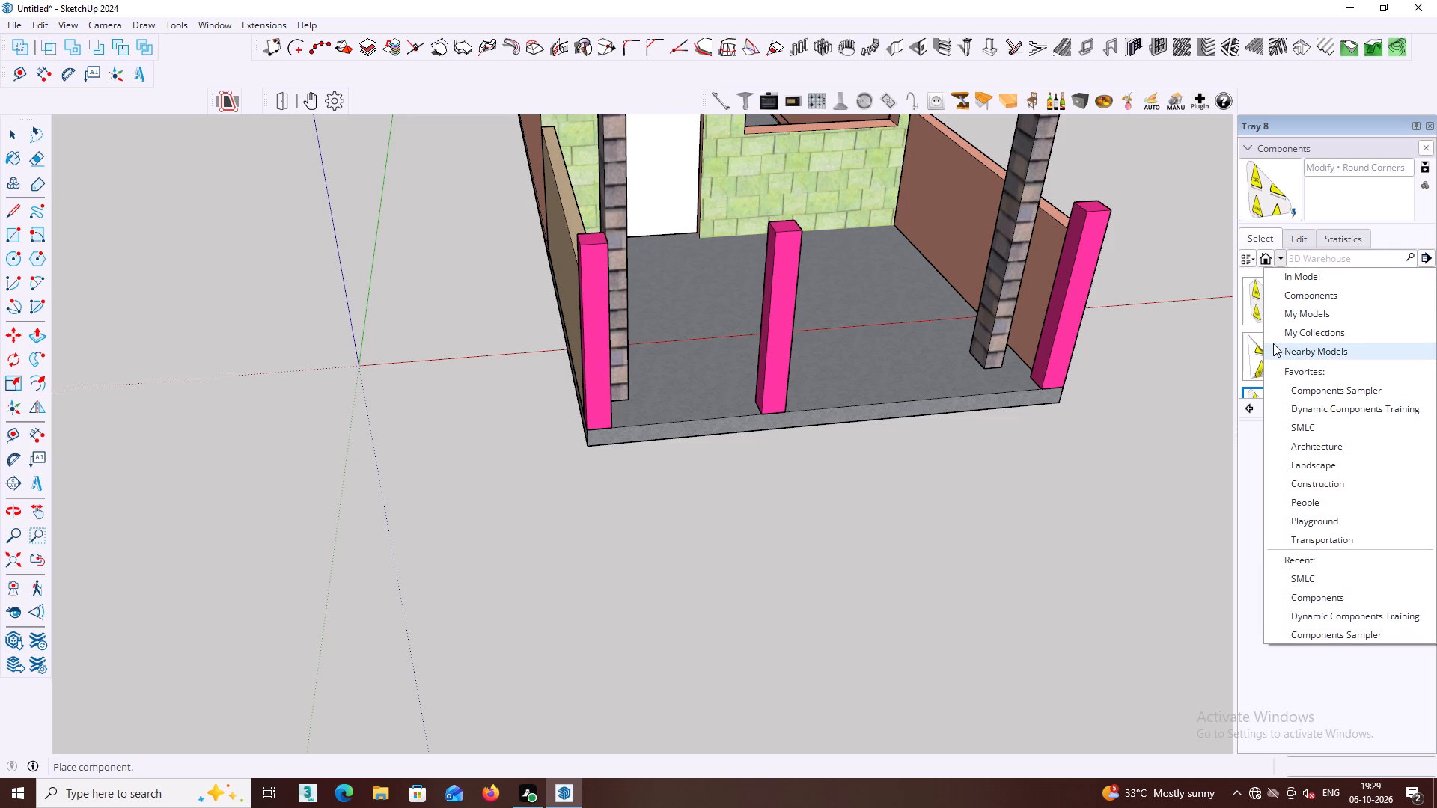
pyautogui.click(1257, 438)
pyautogui.click(1421, 149)
pyautogui.scroll(-4, 1061, 355)
pyautogui.press('space')
# Examine the whole house exterior, the porch front and the street lights from the front and the side.
pyautogui.scroll(-2, 1093, 406)
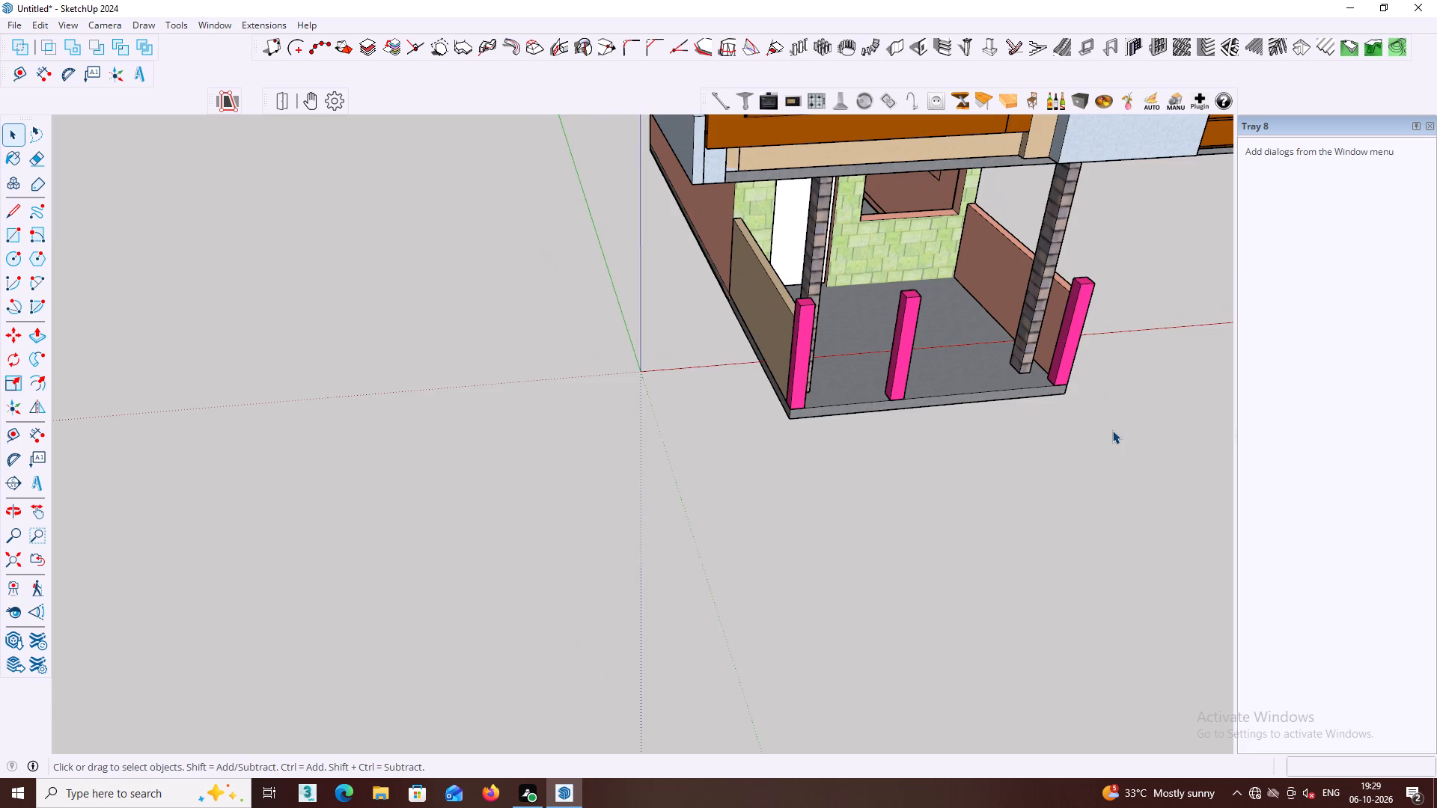
pyautogui.scroll(-1, 1116, 430)
pyautogui.keyDown('shift'); pyautogui.moveTo(1111, 430); pyautogui.dragTo(976, 441, button='middle'); pyautogui.keyUp('shift')
pyautogui.scroll(-3, 973, 438)
pyautogui.moveTo(979, 453); pyautogui.dragTo(849, 444, button='middle')
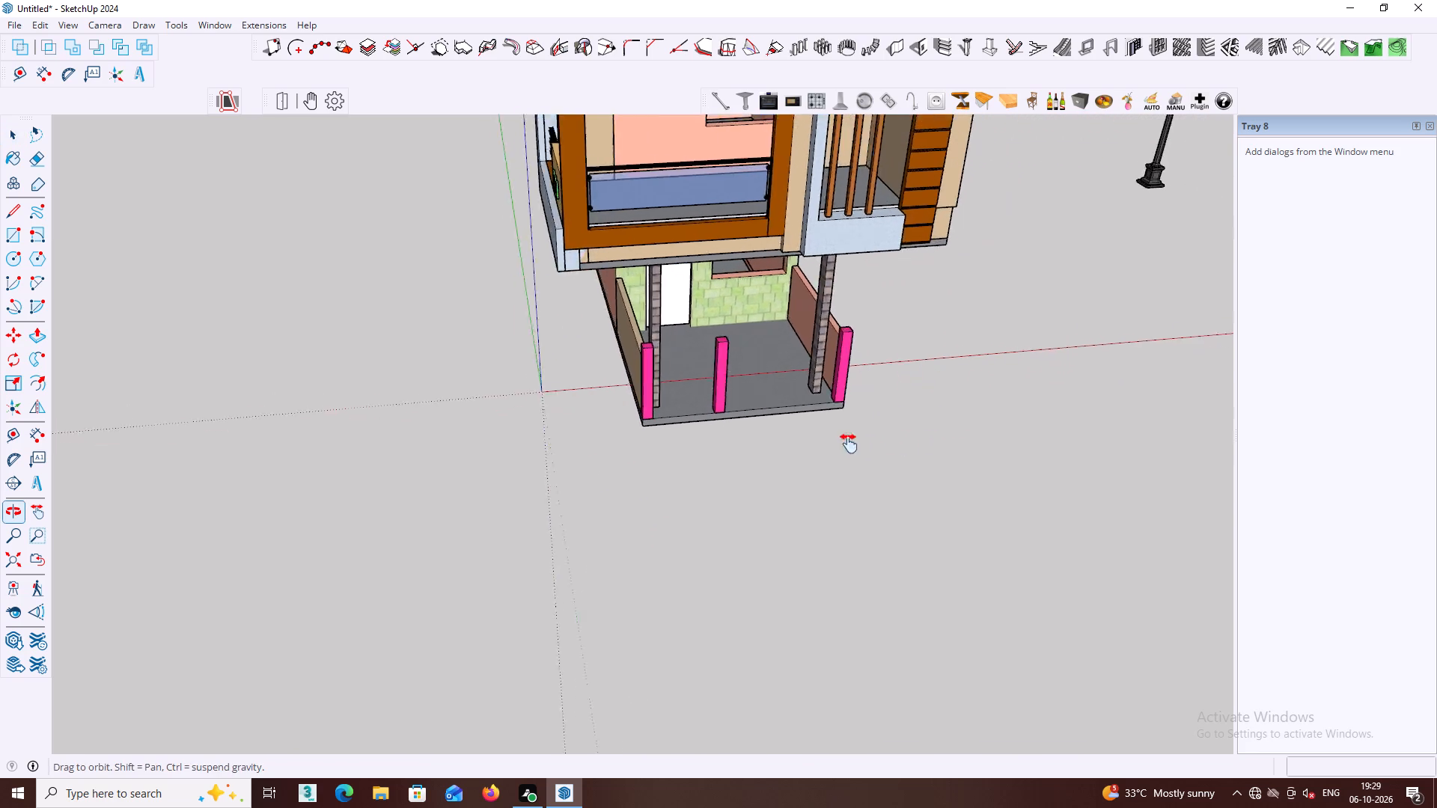
pyautogui.moveTo(849, 444); pyautogui.dragTo(757, 431, button='middle')
pyautogui.scroll(-9, 760, 431)
pyautogui.middleClick(760, 431)
pyautogui.moveTo(789, 452); pyautogui.dragTo(798, 432, button='middle')
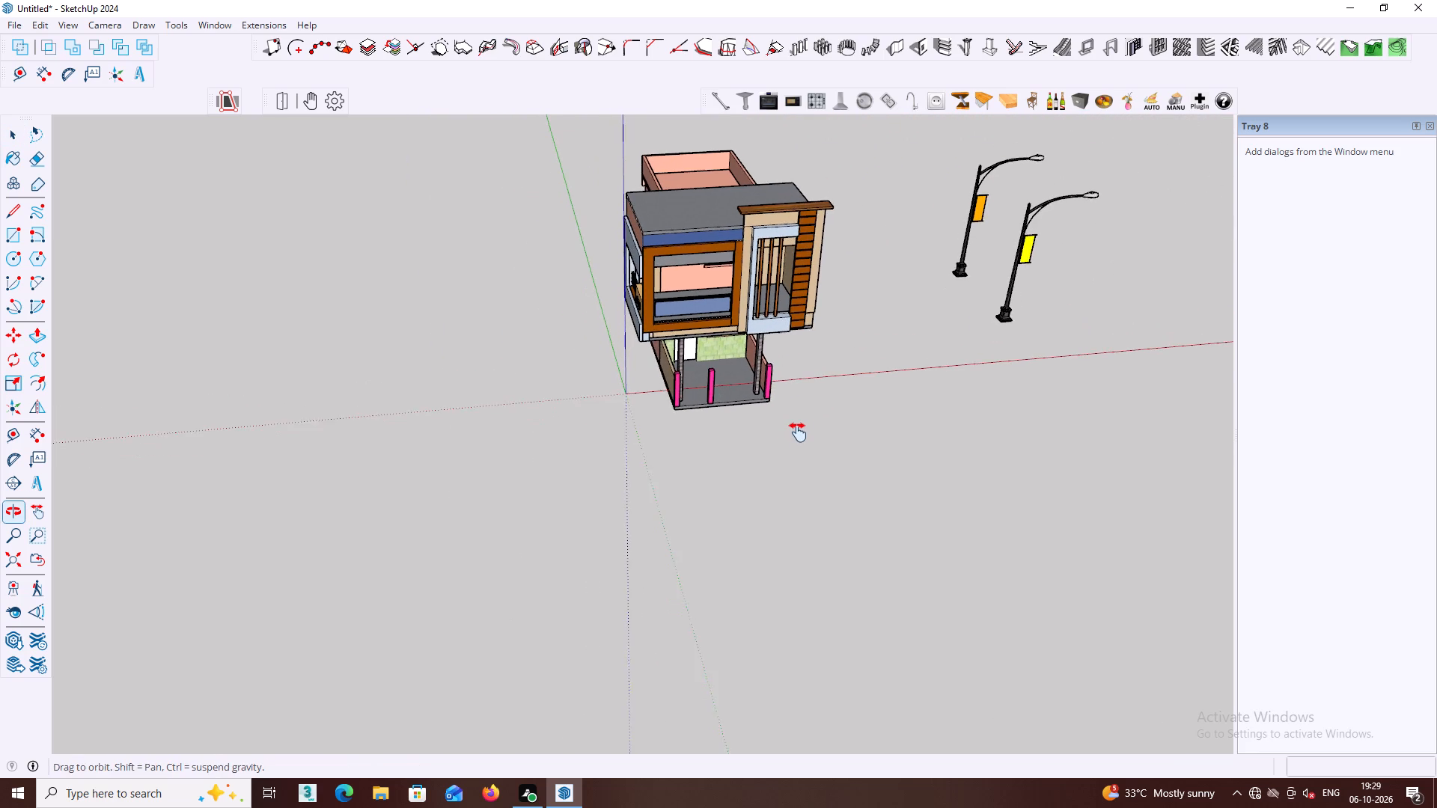
pyautogui.moveTo(798, 432); pyautogui.dragTo(801, 440, button='middle')
pyautogui.moveTo(794, 440); pyautogui.dragTo(904, 312, button='middle')
pyautogui.moveTo(754, 405); pyautogui.dragTo(815, 391, button='middle')
pyautogui.moveTo(806, 397); pyautogui.dragTo(1041, 394, button='middle')
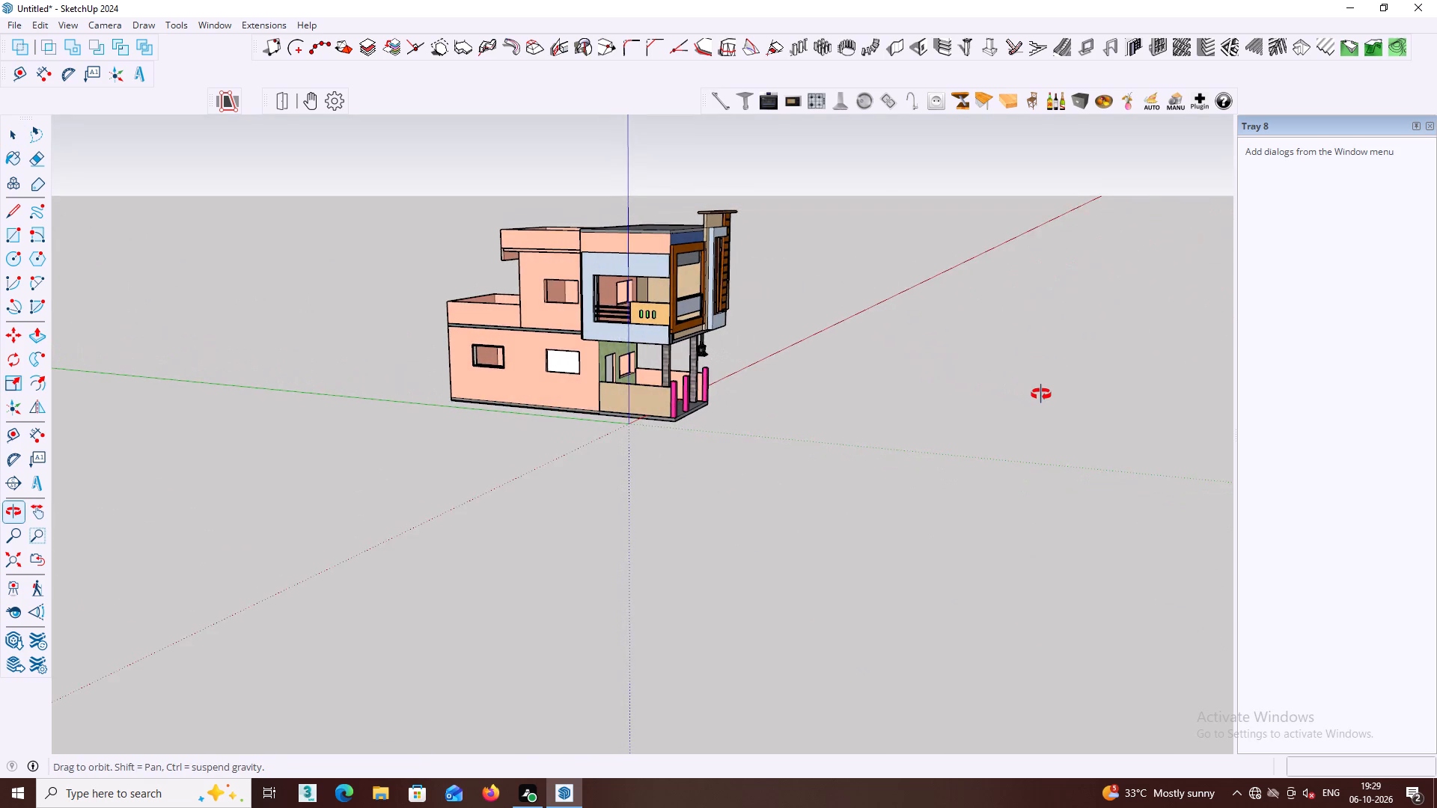
pyautogui.moveTo(1041, 394); pyautogui.dragTo(766, 399, button='middle')
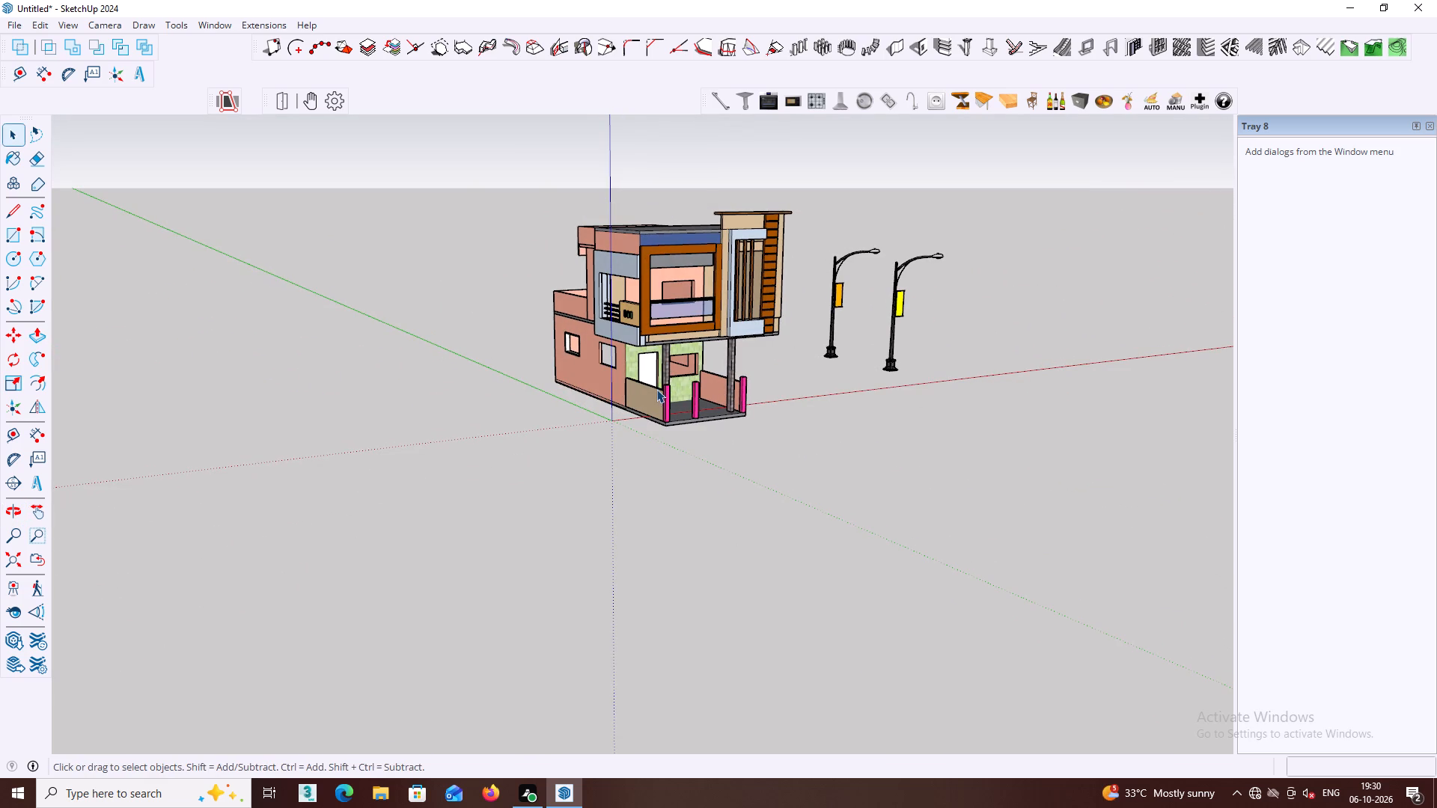
# Draw a line about 43 ft long on the ground in front of the porch, parallel to the red axis.
pyautogui.press('l')
pyautogui.moveTo(651, 458); pyautogui.dragTo(621, 555, button='middle')
pyautogui.moveTo(731, 438); pyautogui.dragTo(703, 486, button='middle')
pyautogui.scroll(2, 687, 450)
pyautogui.moveTo(682, 451); pyautogui.dragTo(671, 509, button='middle')
pyautogui.scroll(1, 651, 471)
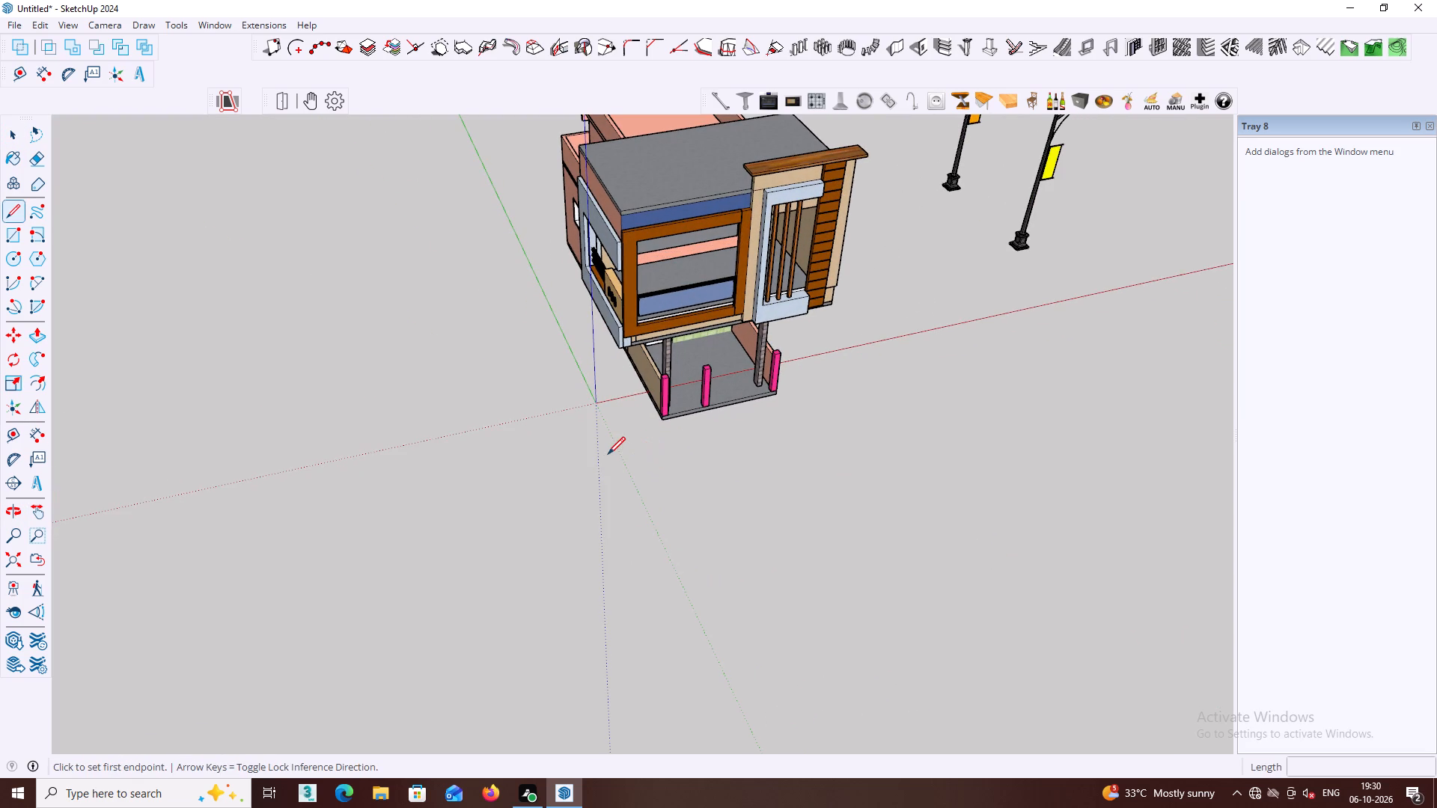
pyautogui.click(543, 465)
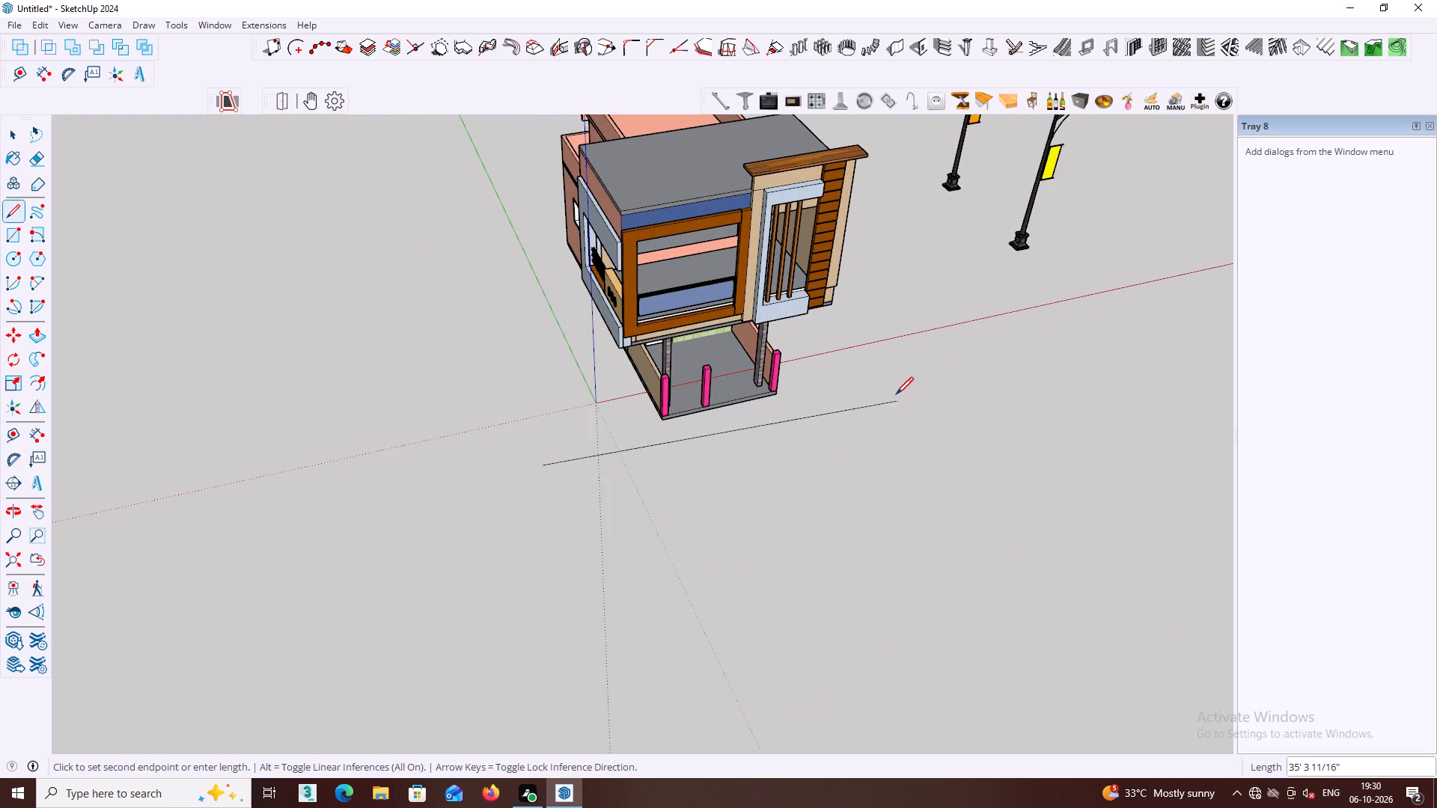
pyautogui.click(964, 370)
pyautogui.press('space')
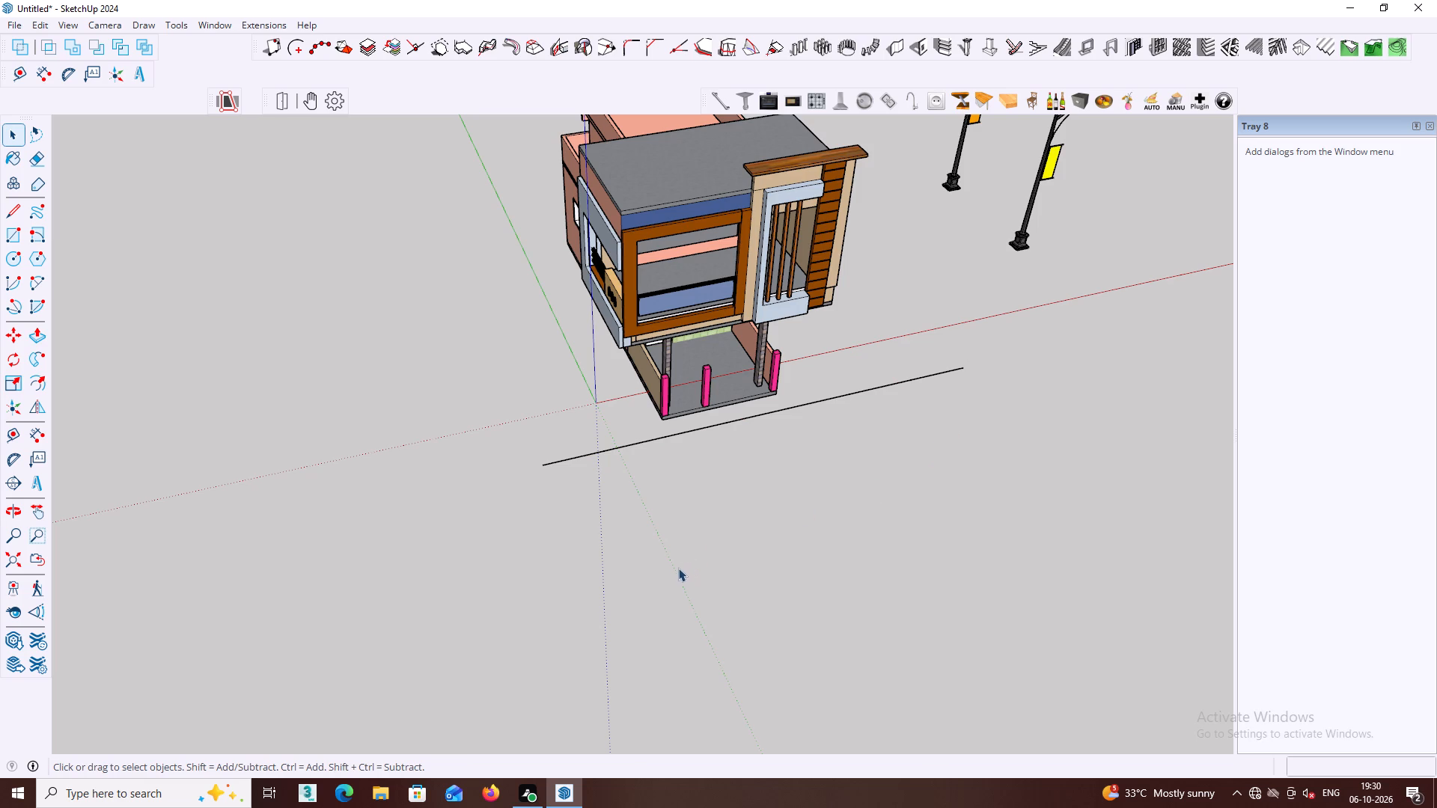
# Draw a ground rectangle about 44 ft by 14 ft in front of the porch, starting from the line's endpoint.
pyautogui.press('r')
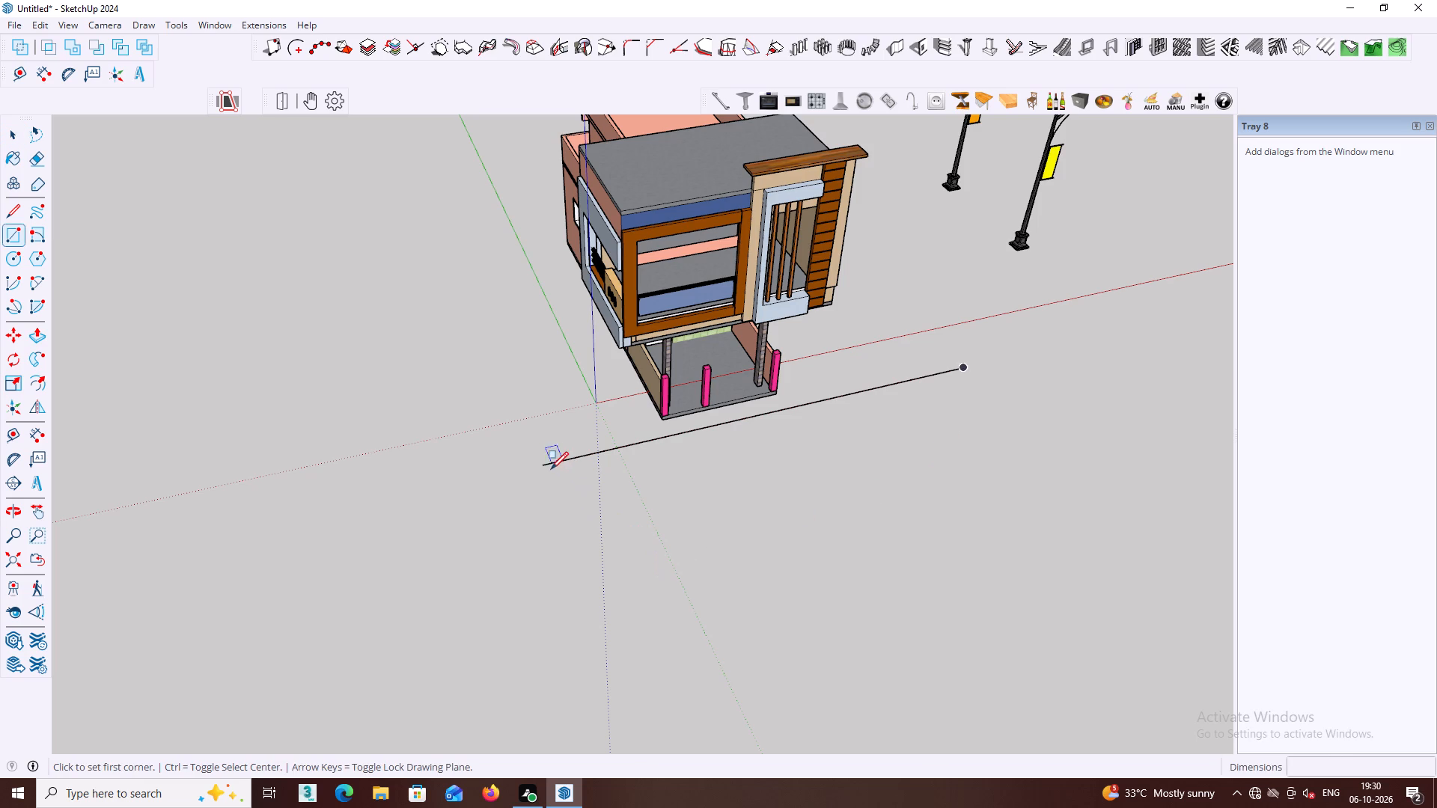
pyautogui.click(548, 469)
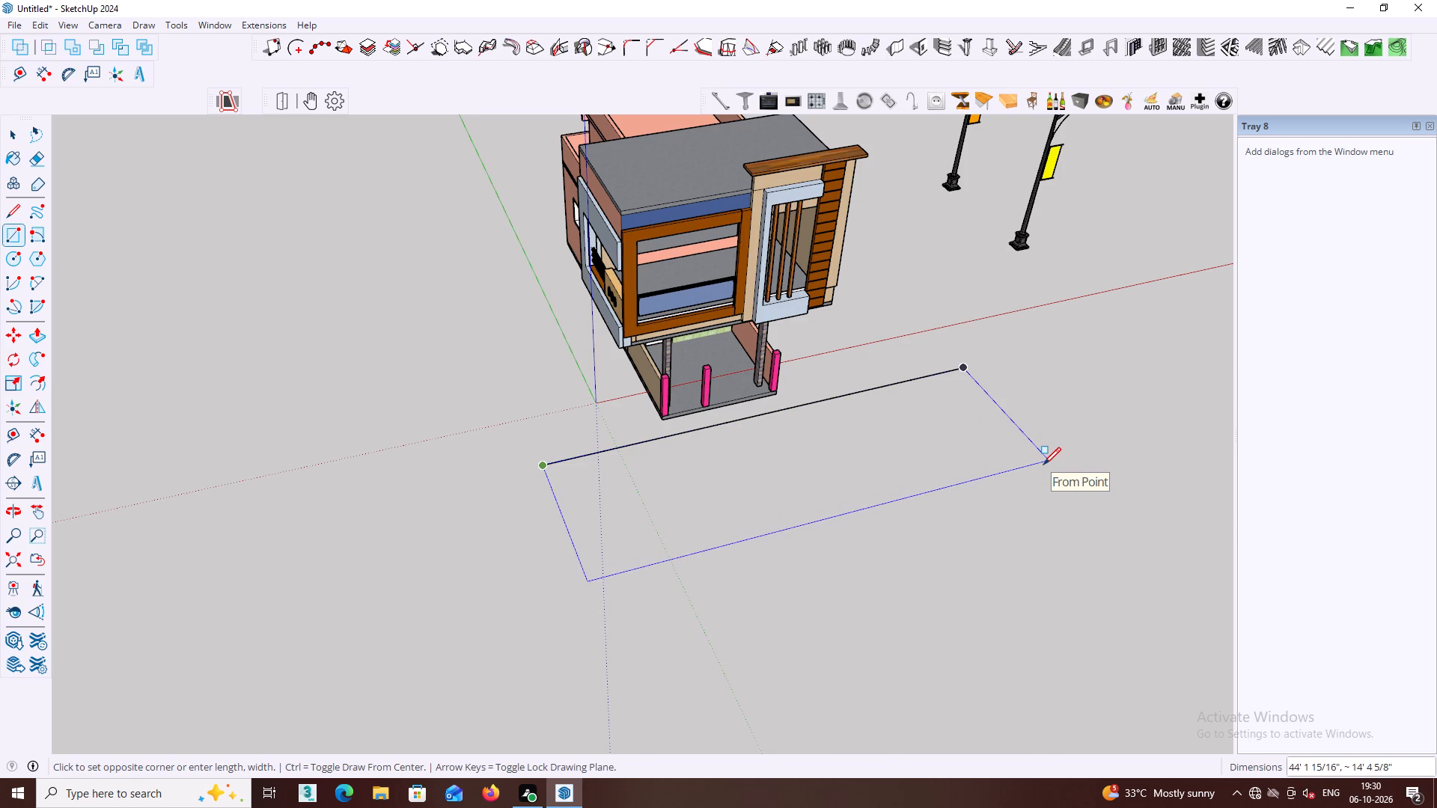
pyautogui.click(1043, 465)
pyautogui.press('space')
# Make the ground rectangle's face and edges into a group.
pyautogui.moveTo(906, 489); pyautogui.dragTo(913, 456, button='middle')
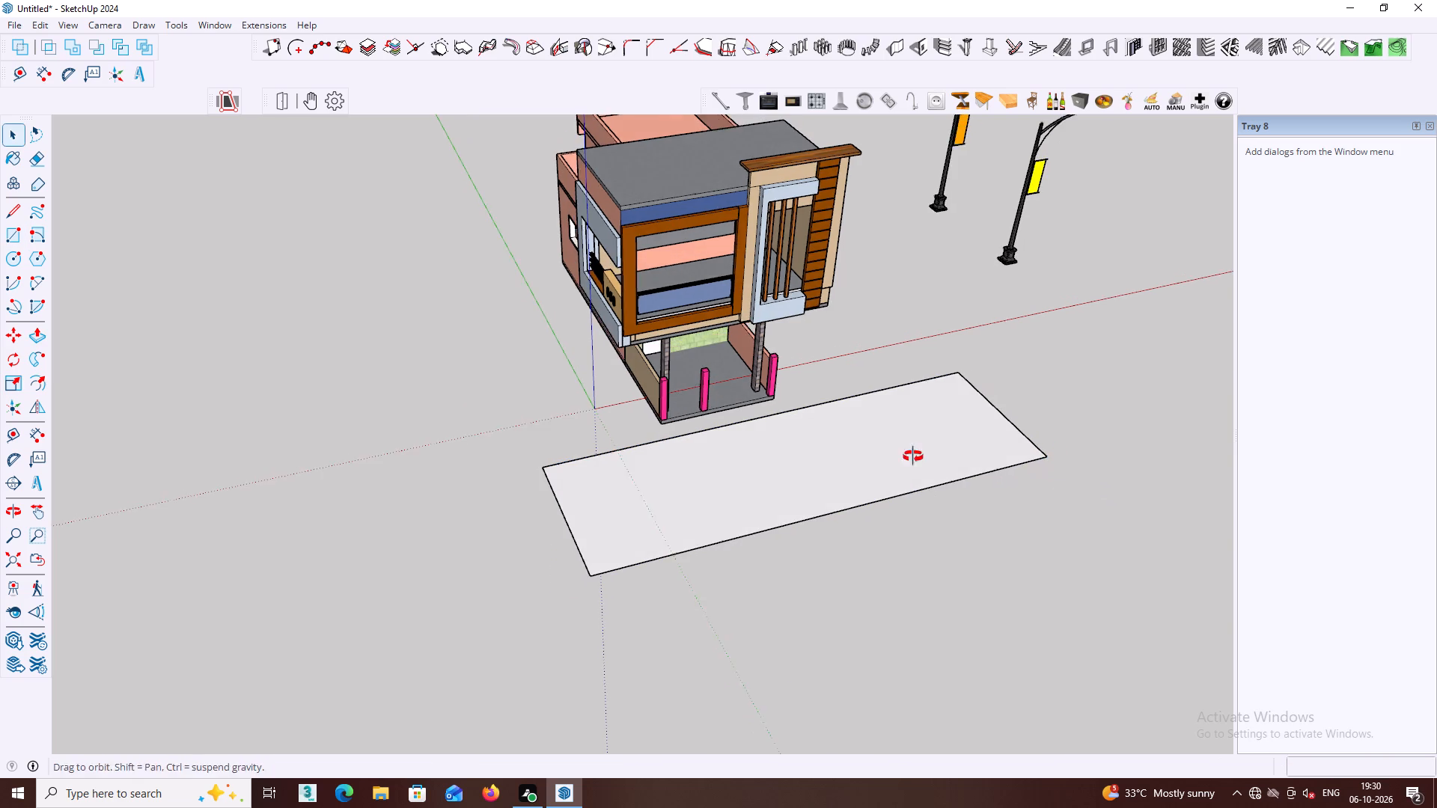
pyautogui.moveTo(913, 456); pyautogui.dragTo(912, 456, button='middle')
pyautogui.moveTo(687, 477); pyautogui.dragTo(668, 502, button='middle')
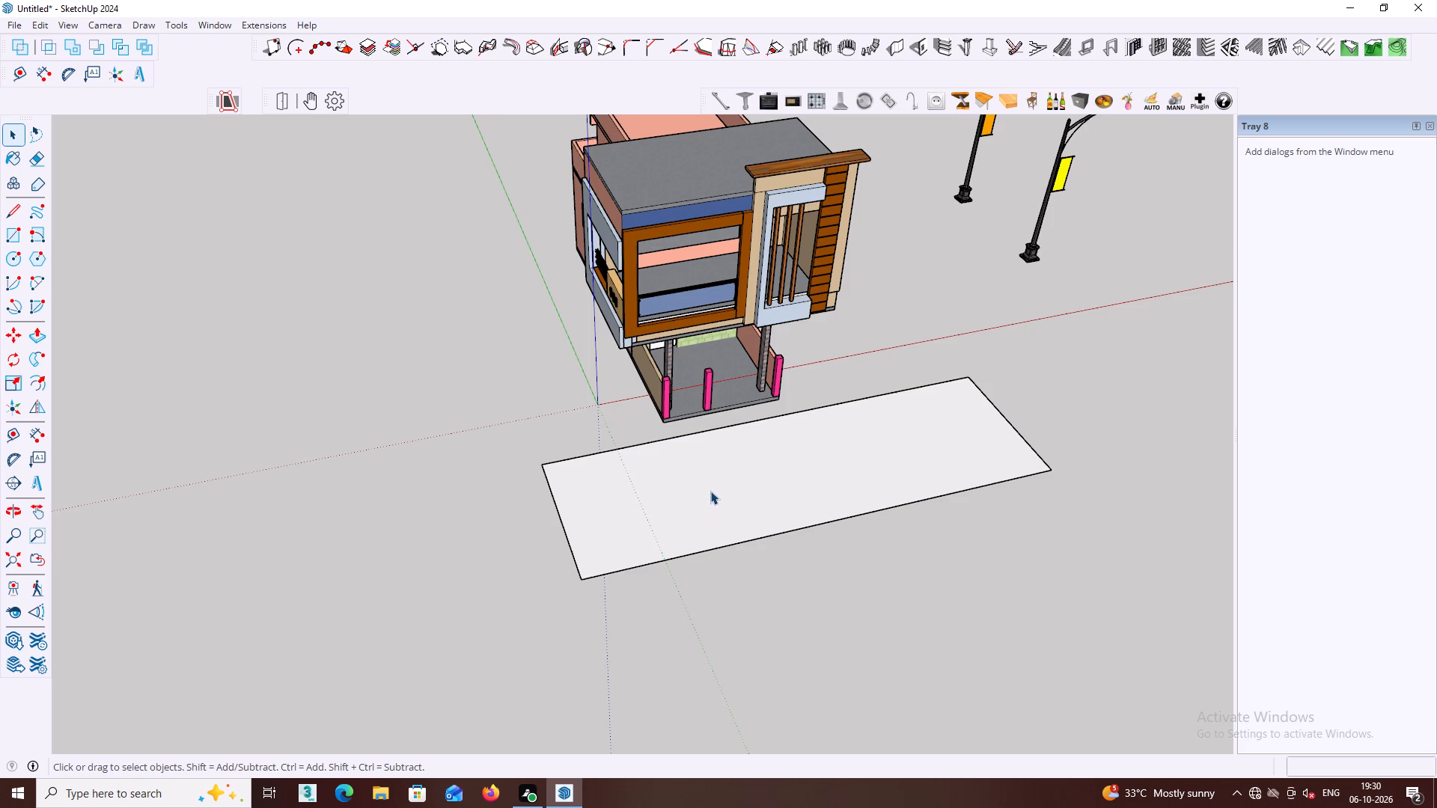
pyautogui.scroll(-1, 710, 491)
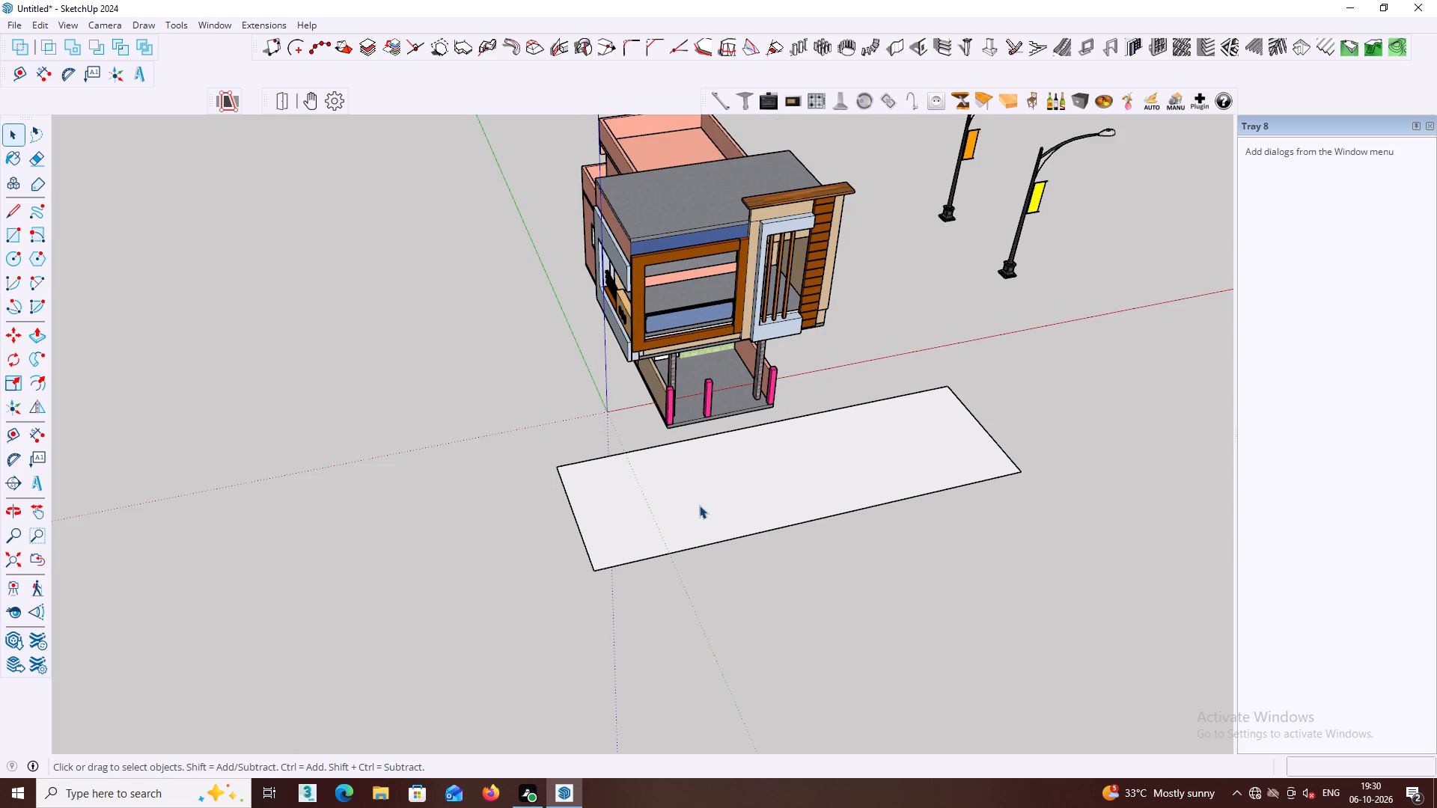
pyautogui.click(699, 505)
pyautogui.click(699, 505)
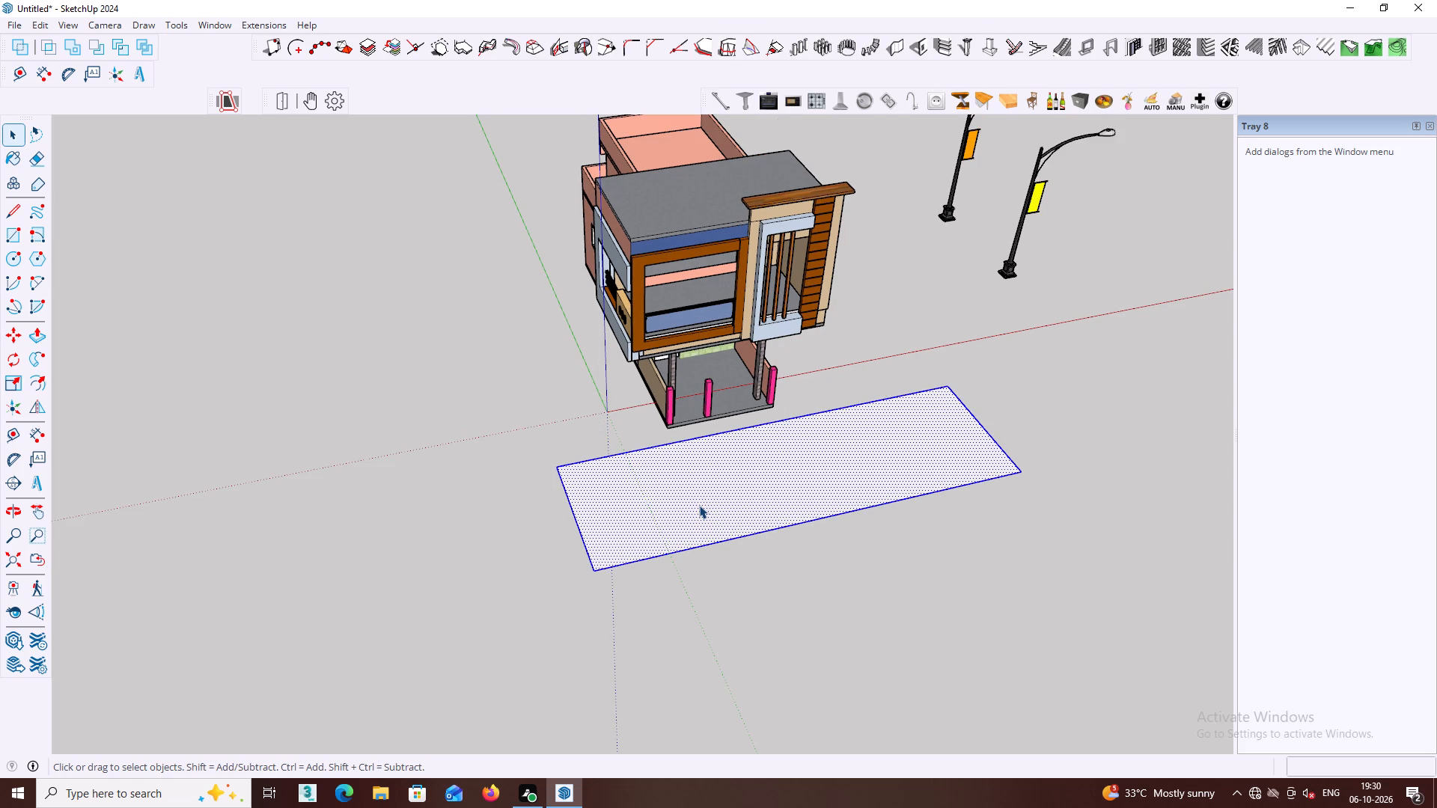
pyautogui.rightClick(699, 505)
pyautogui.click(772, 146)
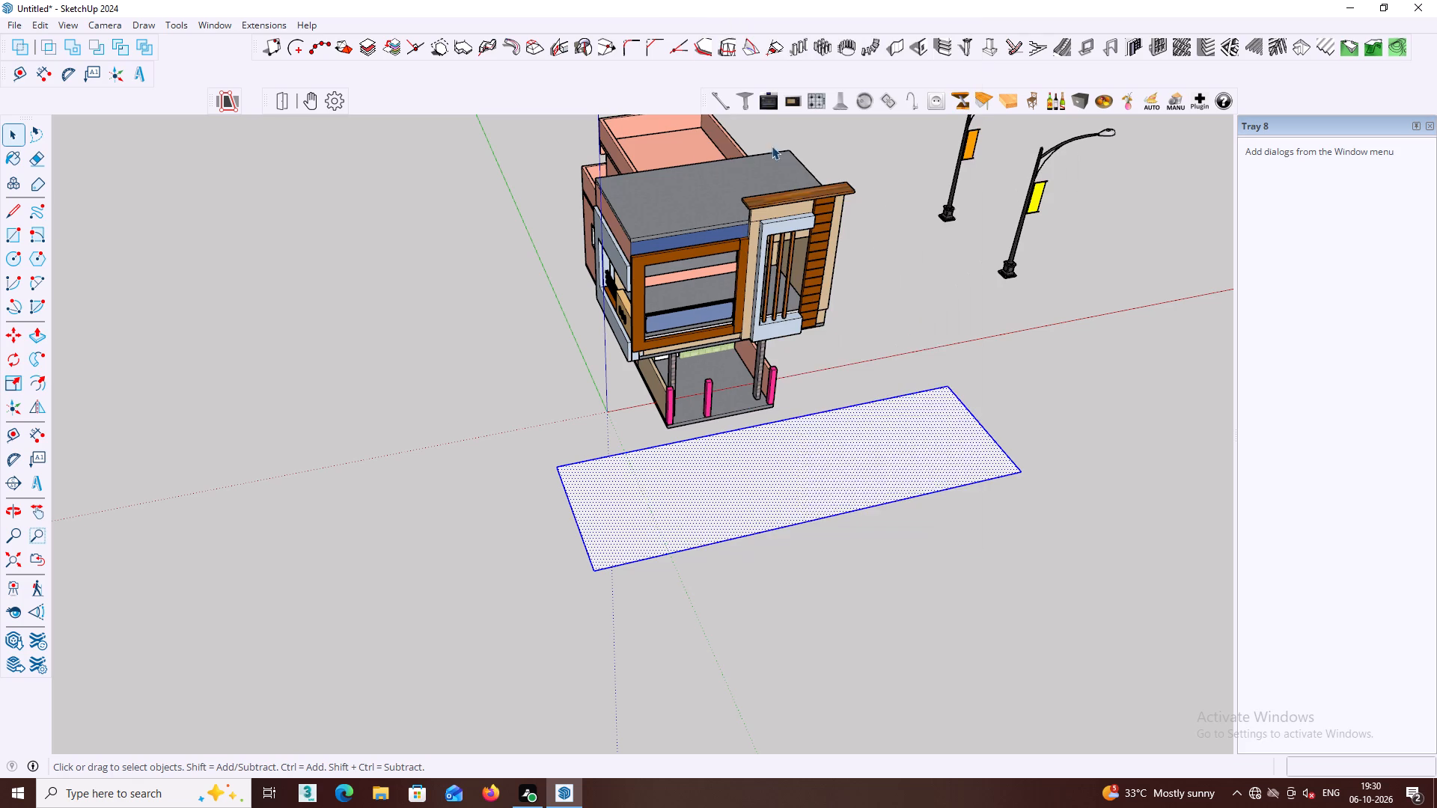
pyautogui.click(1023, 396)
# Offset the ground rectangle's outline 9 inches inward inside its group, and close the group.
pyautogui.click(792, 438)
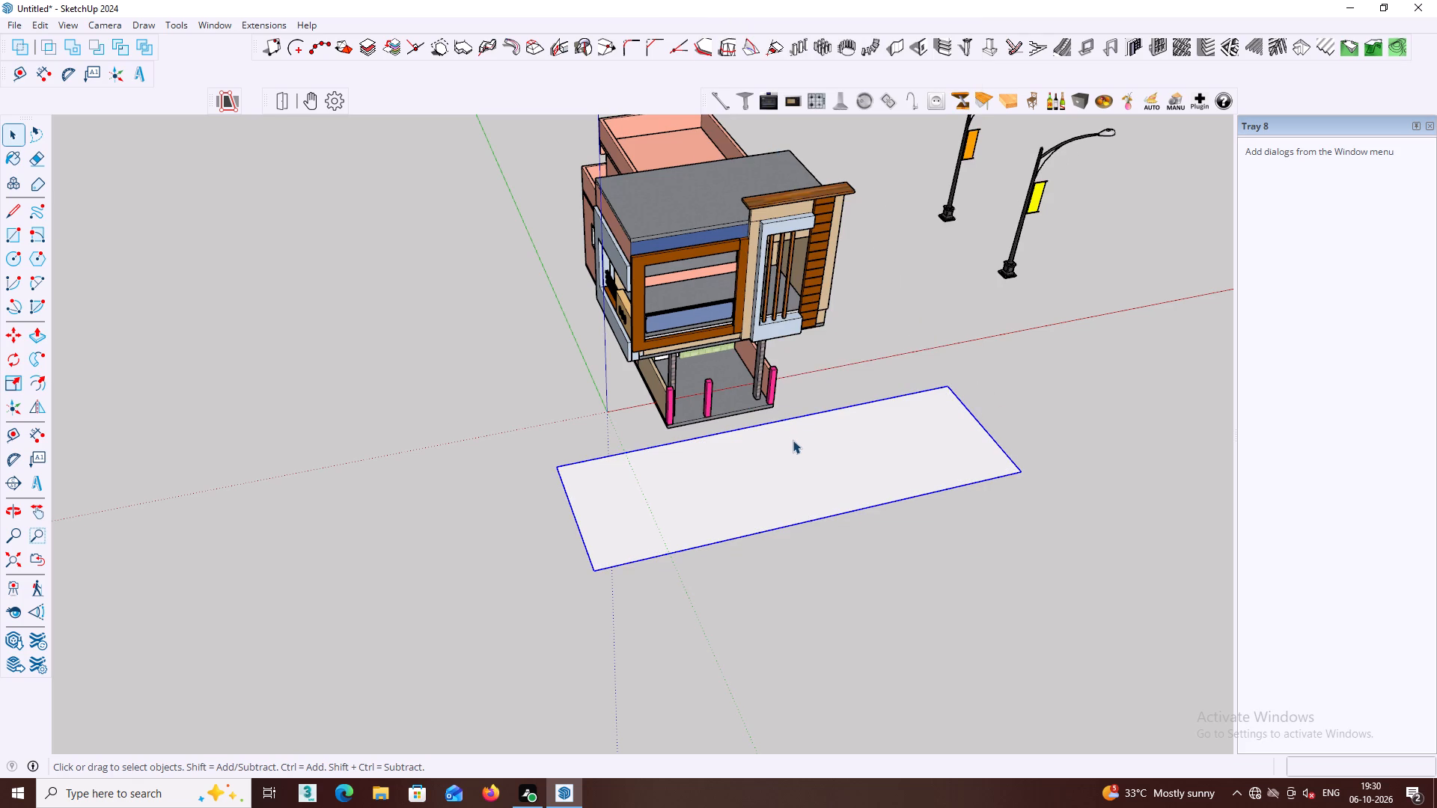
pyautogui.press('f')
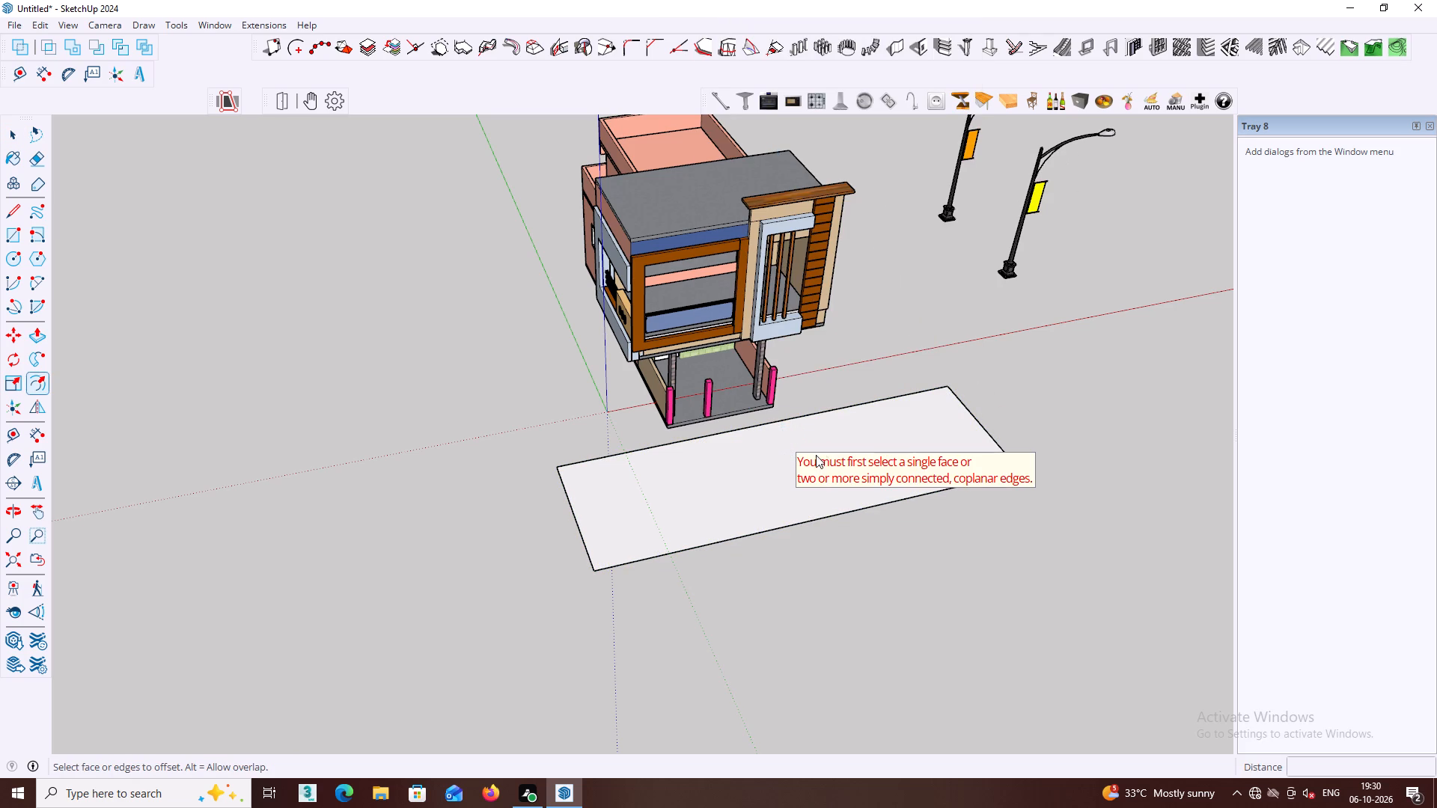
pyautogui.click(808, 466)
pyautogui.click(736, 477)
pyautogui.press('space')
pyautogui.doubleClick(760, 477)
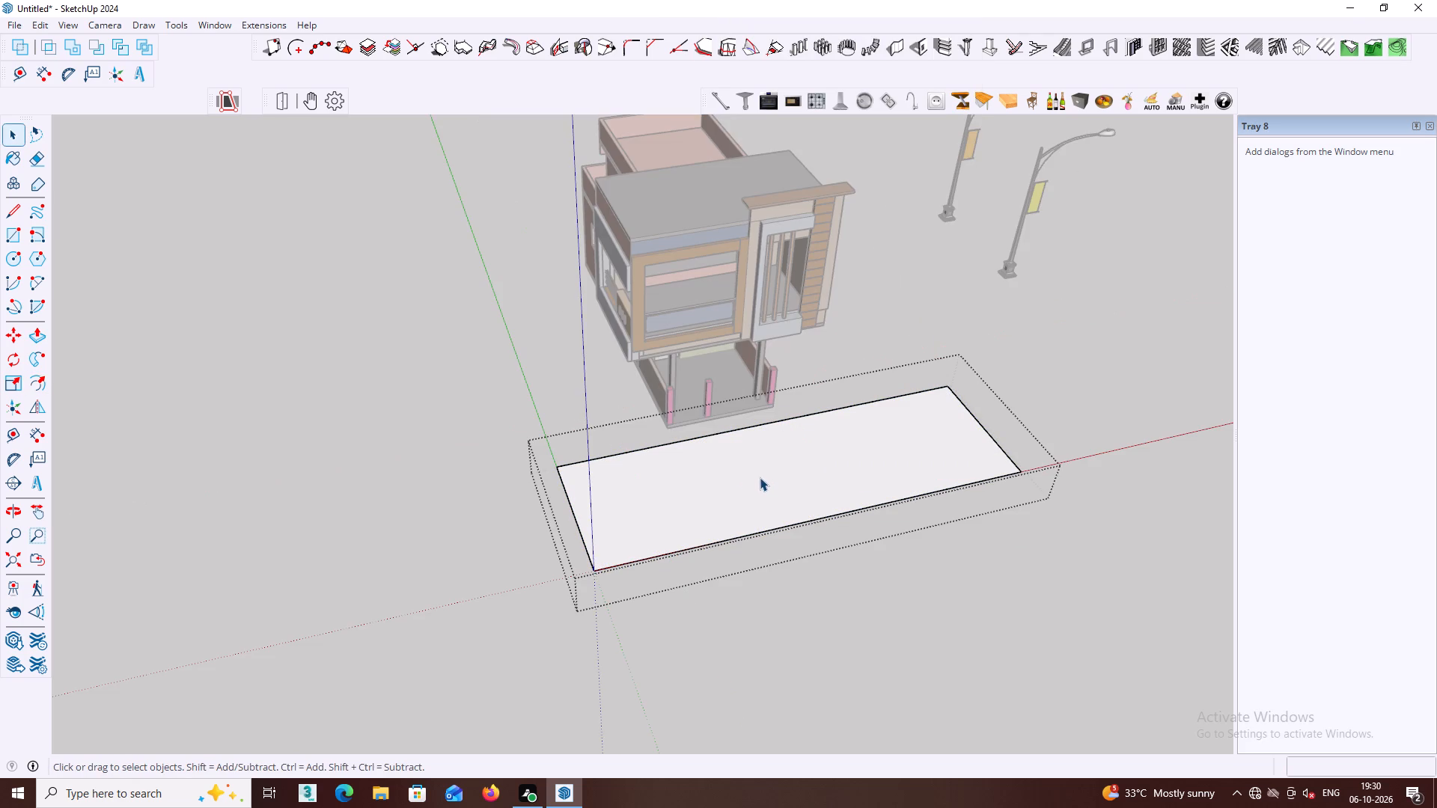
pyautogui.click(761, 477)
pyautogui.press('f')
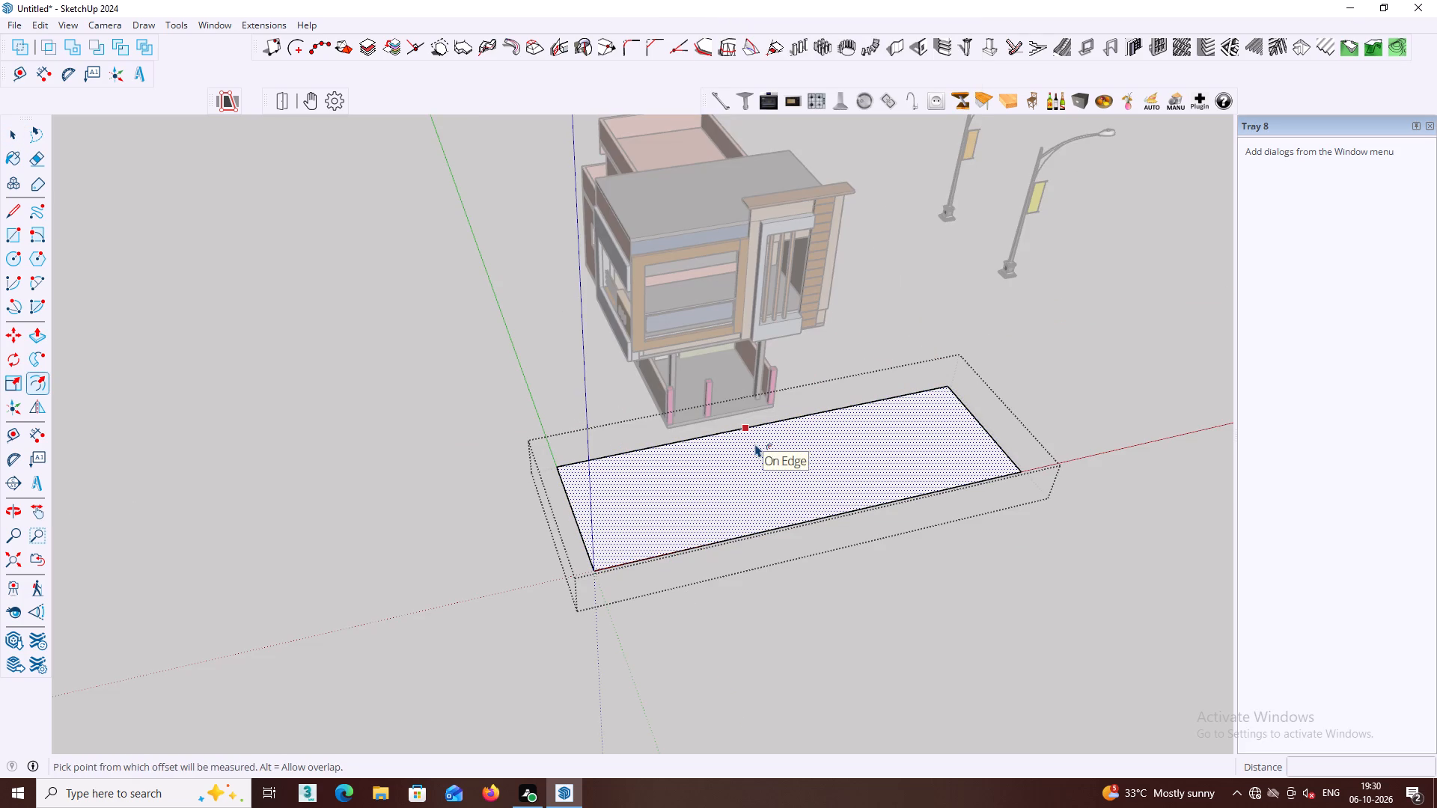
pyautogui.click(755, 444)
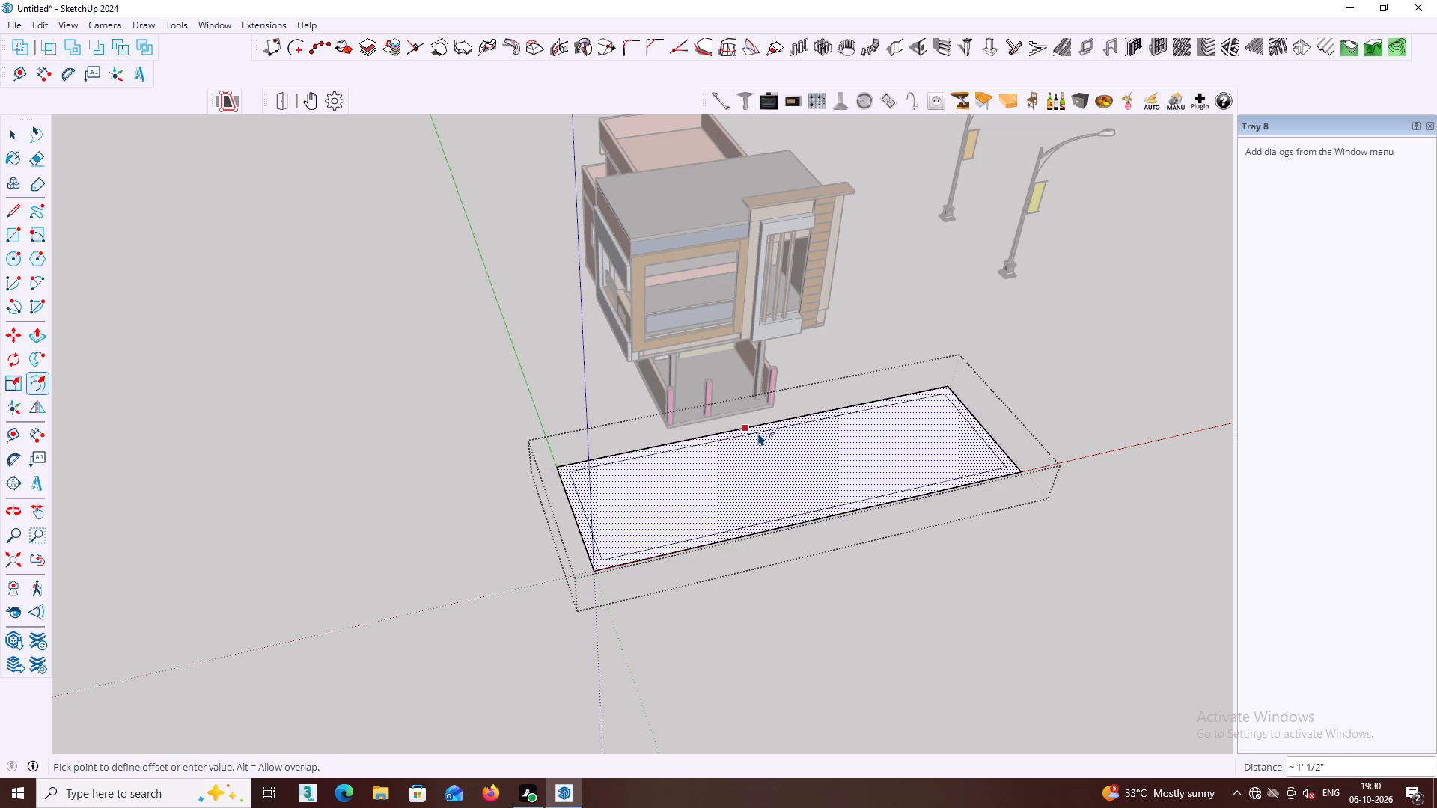
pyautogui.press('9')
pyautogui.press('Return')
pyautogui.press('space')
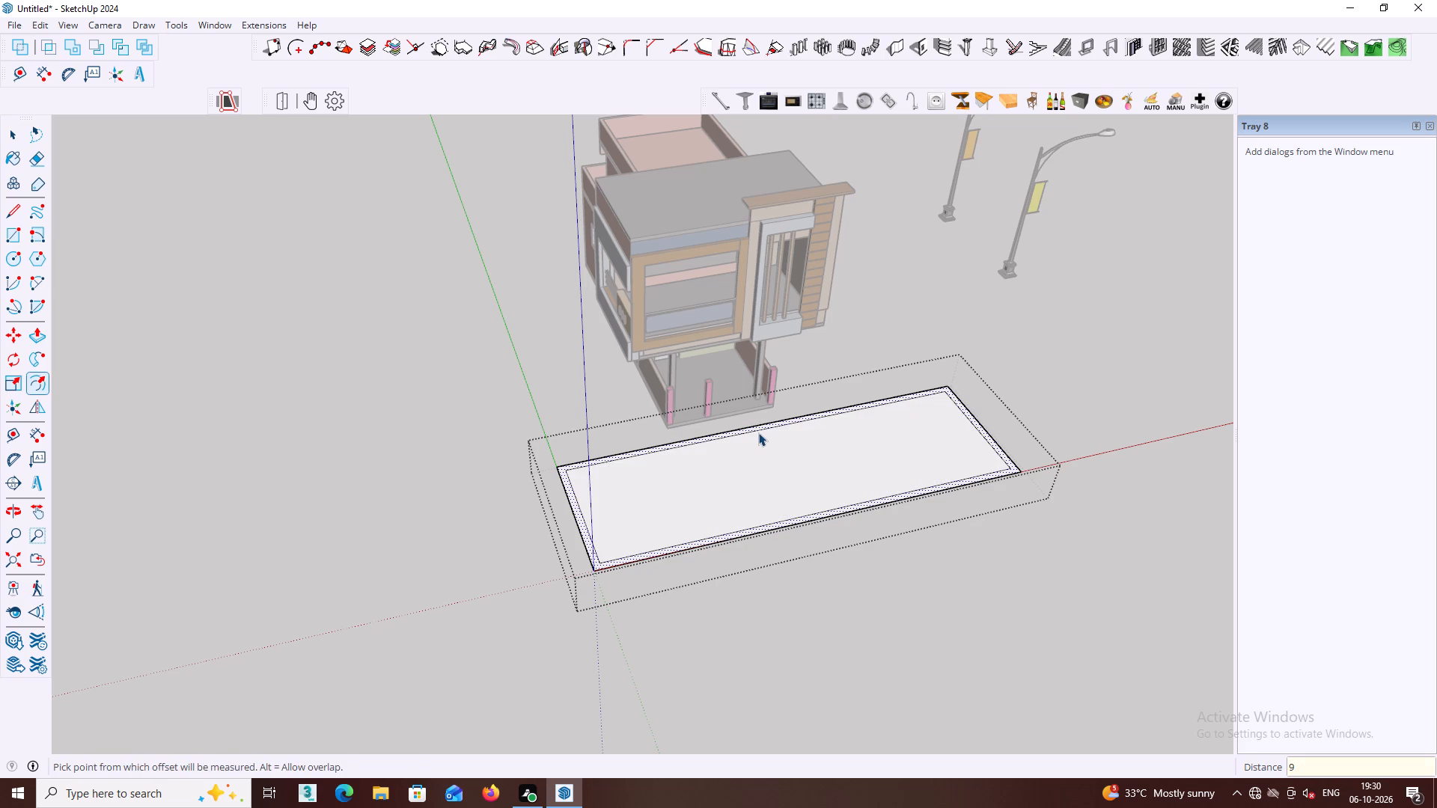
pyautogui.click(910, 317)
# Inside the ground strip's group, draw a rectangle about 6 ft 7 in by 1 ft 8 in on the inner face as a lane dash.
pyautogui.scroll(1, 821, 474)
pyautogui.moveTo(560, 533); pyautogui.dragTo(538, 531, button='middle')
pyautogui.scroll(1, 552, 540)
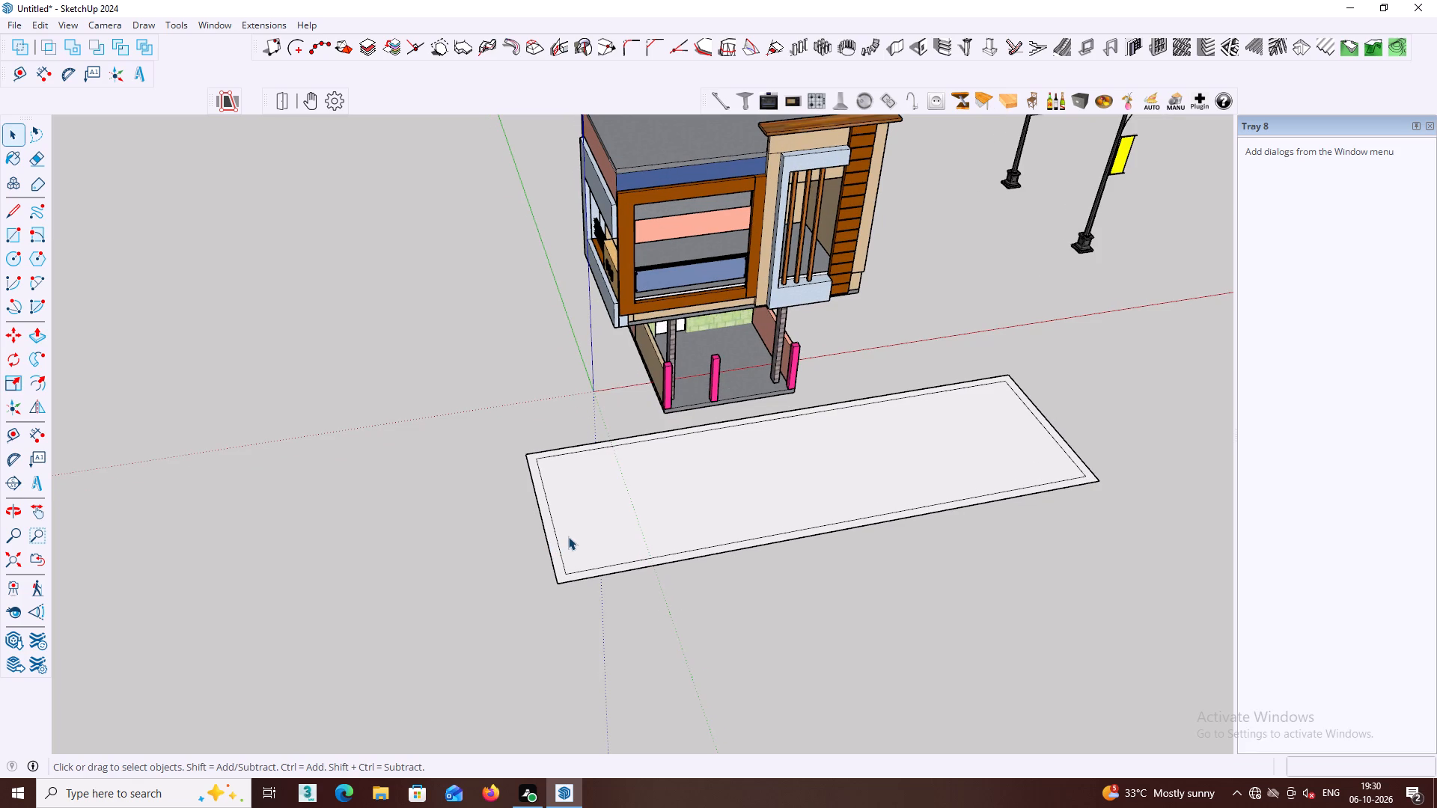
pyautogui.tripleClick(632, 524)
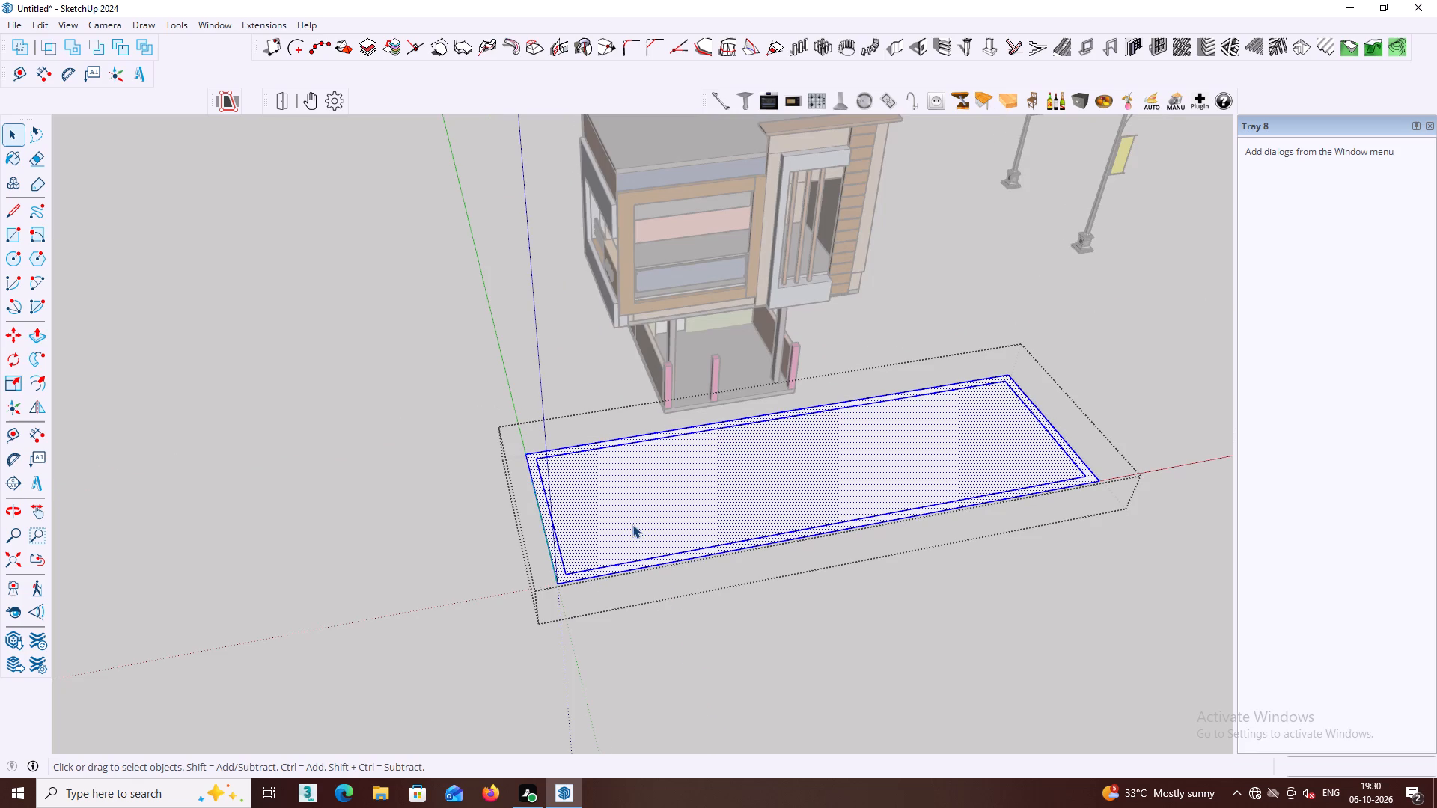
pyautogui.click(644, 523)
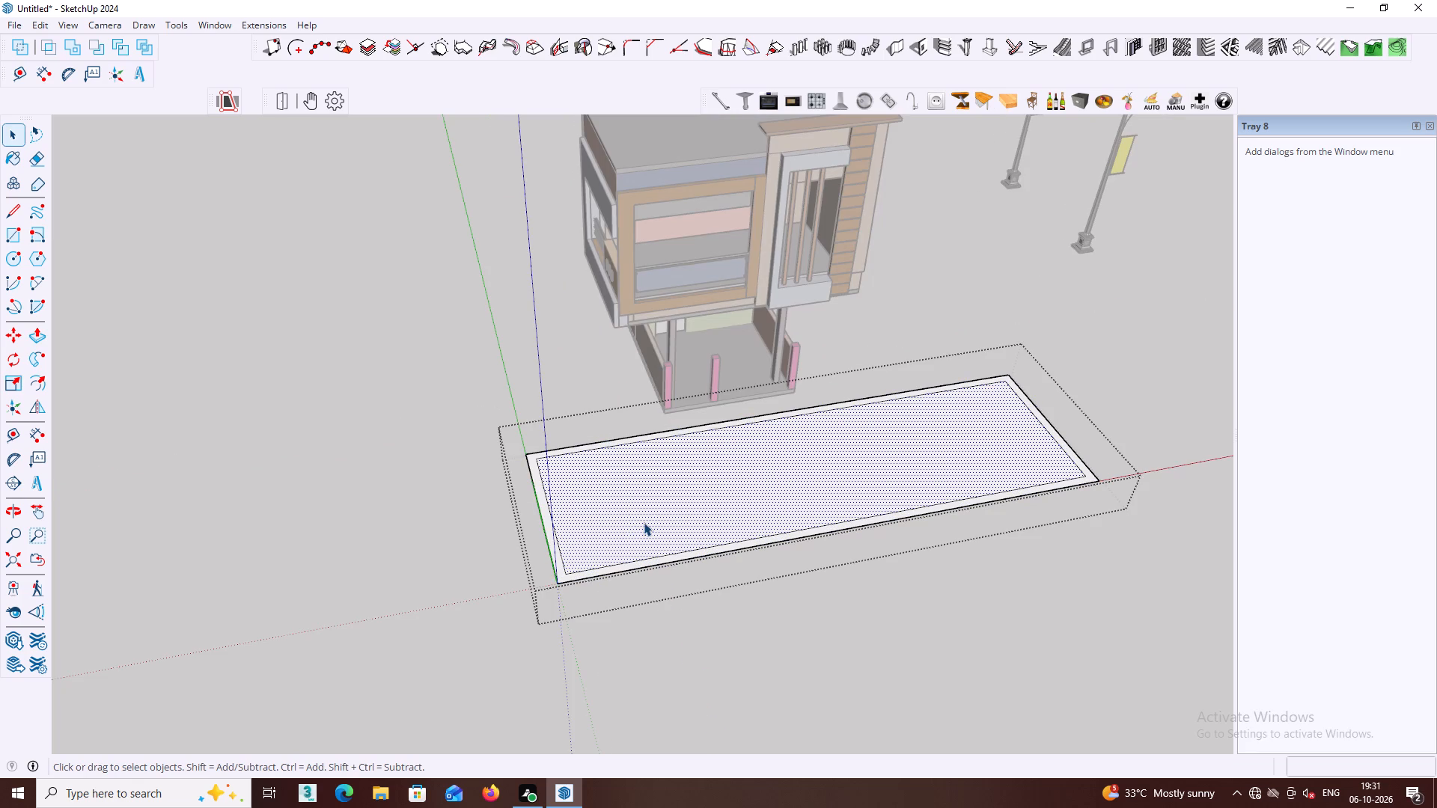
pyautogui.press('r')
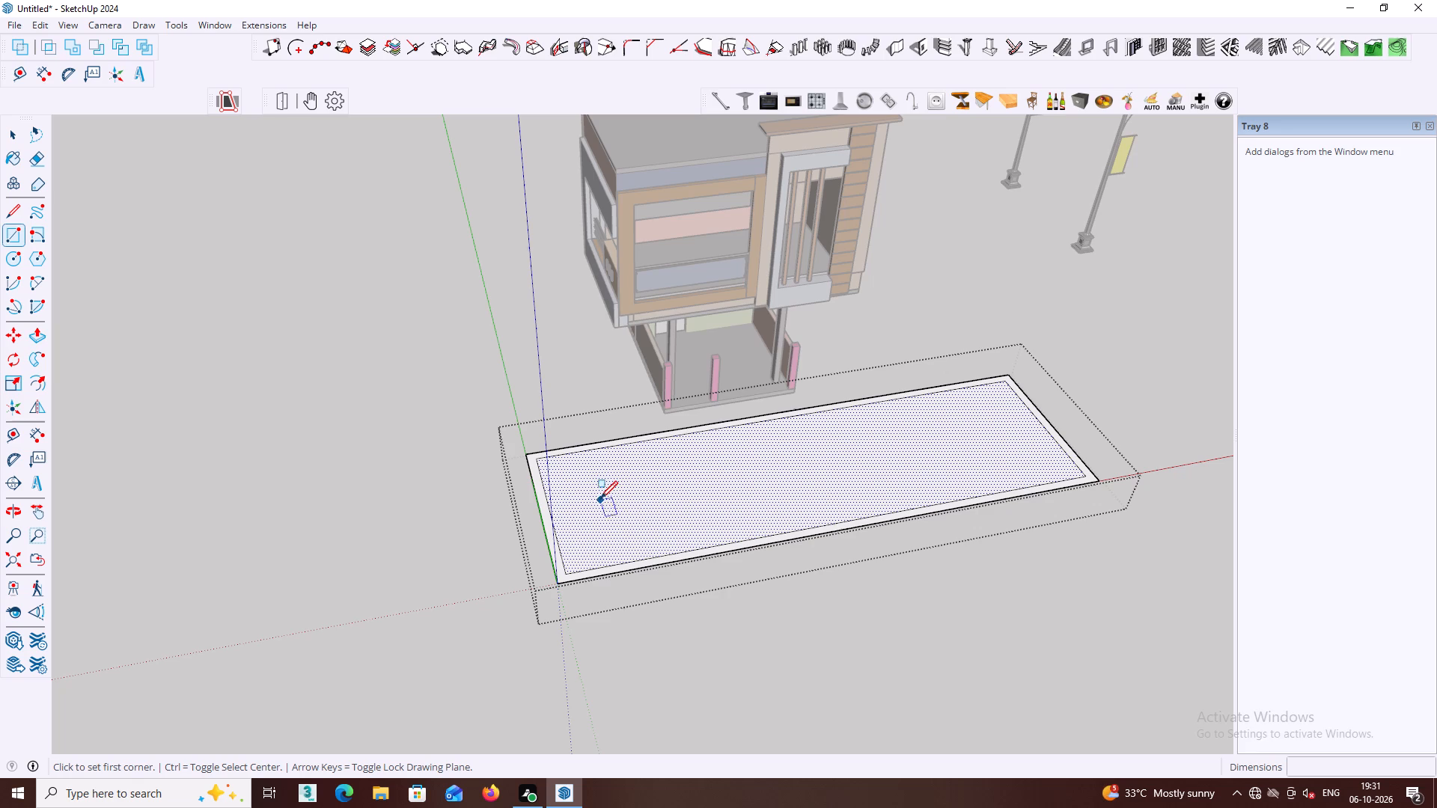
pyautogui.click(599, 498)
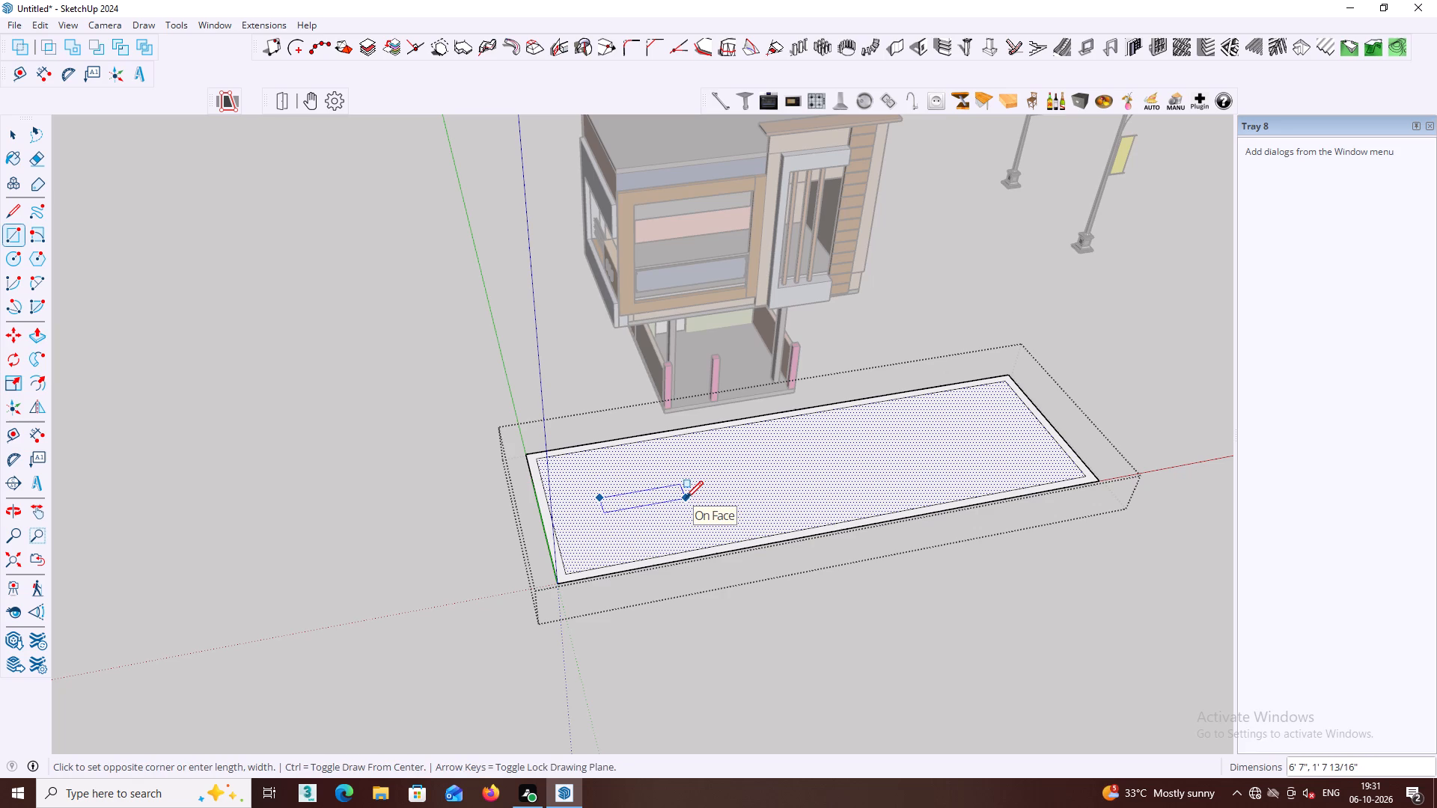
pyautogui.click(686, 498)
# Make the lane dash's face and edges into its own nested group, and close the strip's group.
pyautogui.press('space')
pyautogui.click(656, 494)
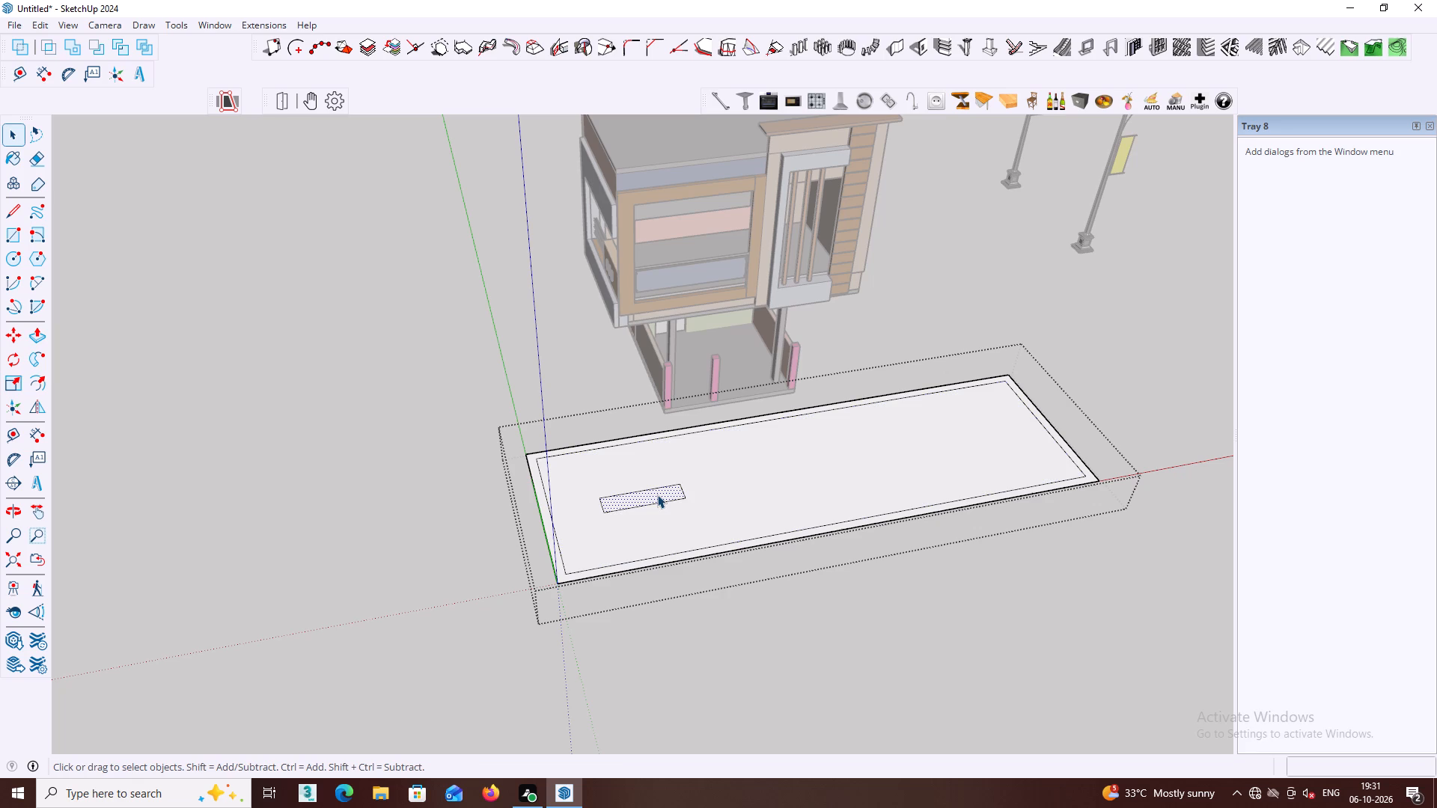
pyautogui.doubleClick(657, 495)
pyautogui.rightClick(657, 495)
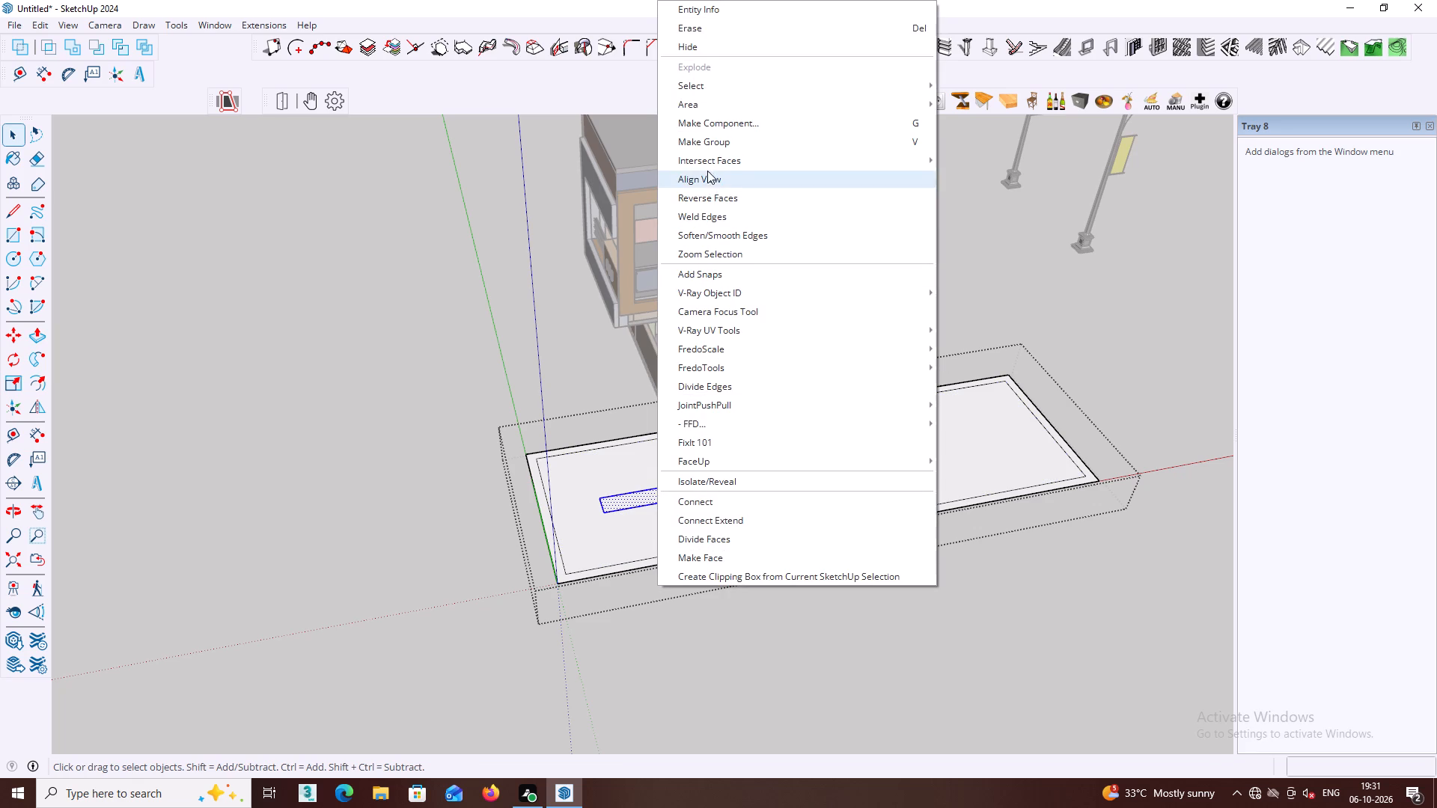
pyautogui.click(706, 143)
pyautogui.click(567, 383)
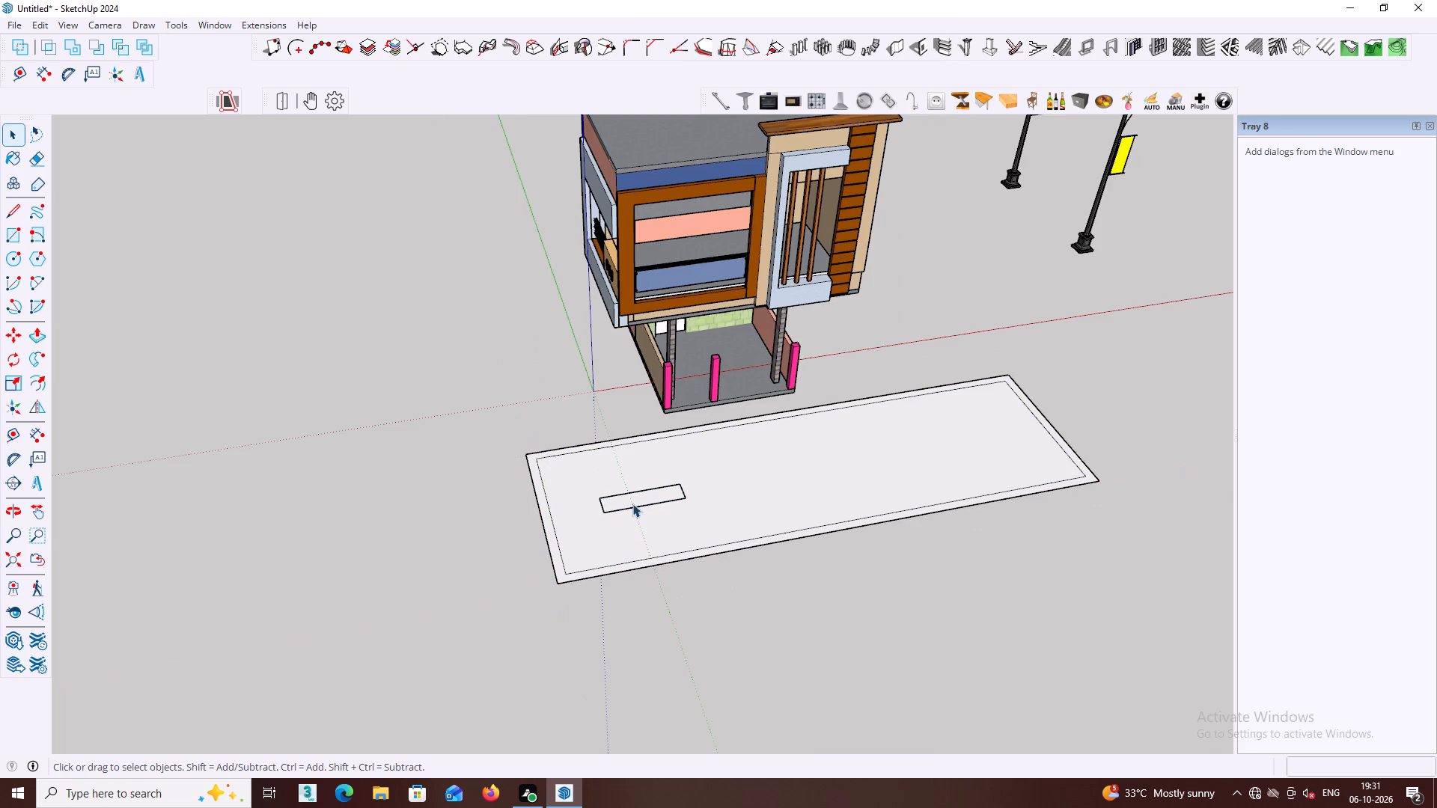
# Copy the lane dash group along the strip's length about 10 ft 3 in away, and repeat the copy 4 times.
pyautogui.click(632, 501)
pyautogui.doubleClick(632, 501)
pyautogui.click(639, 499)
pyautogui.click(655, 507)
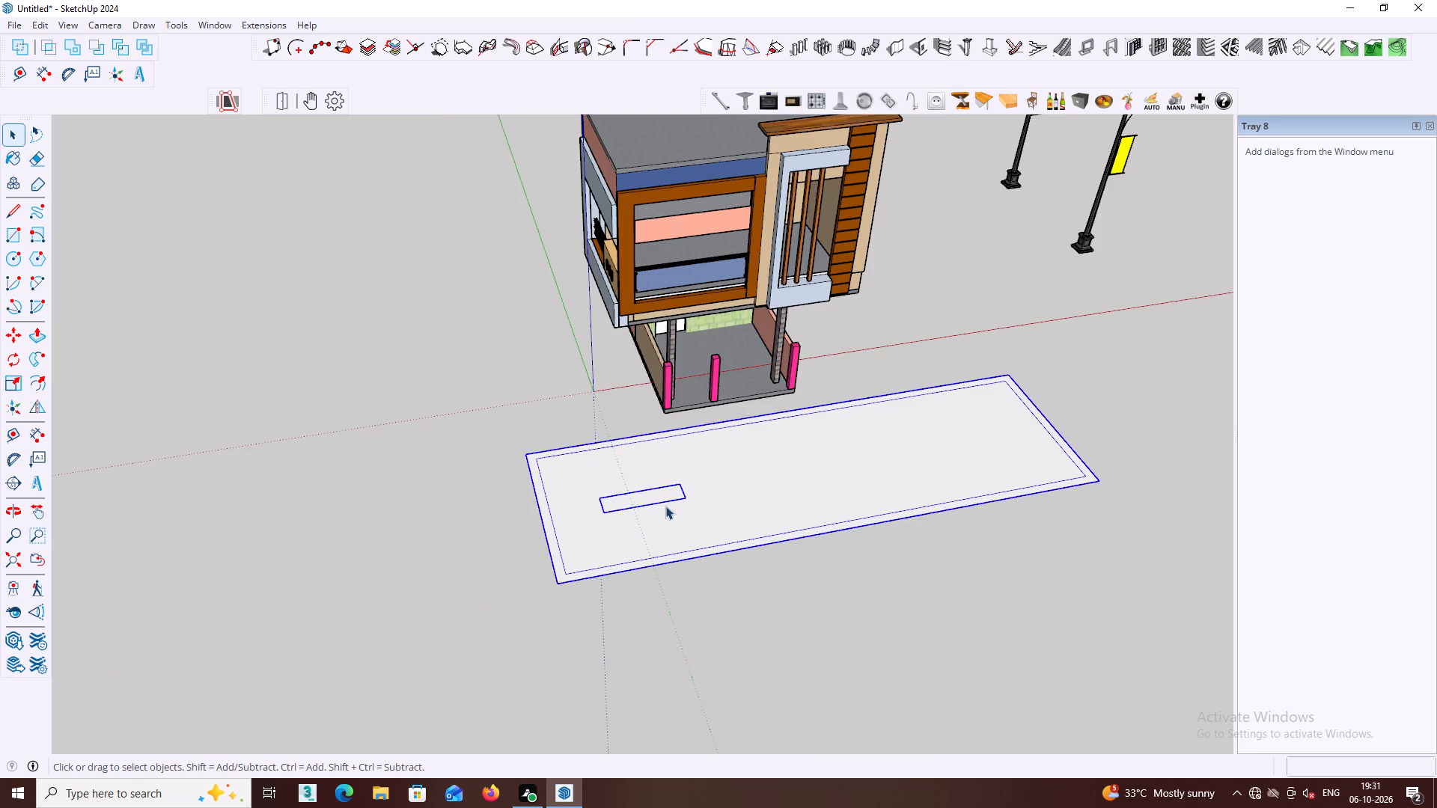
pyautogui.click(668, 508)
pyautogui.doubleClick(659, 495)
pyautogui.click(659, 492)
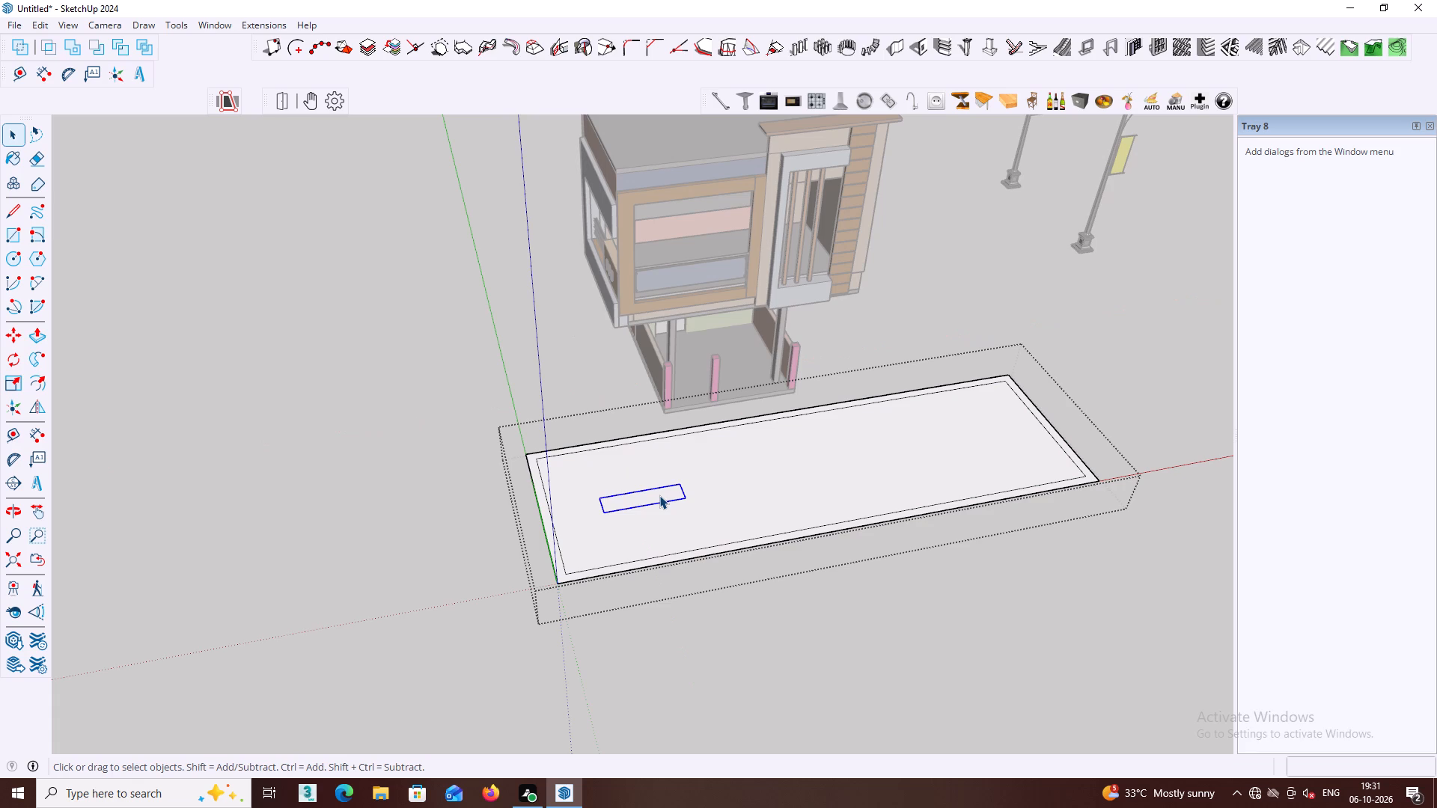
pyautogui.press('m')
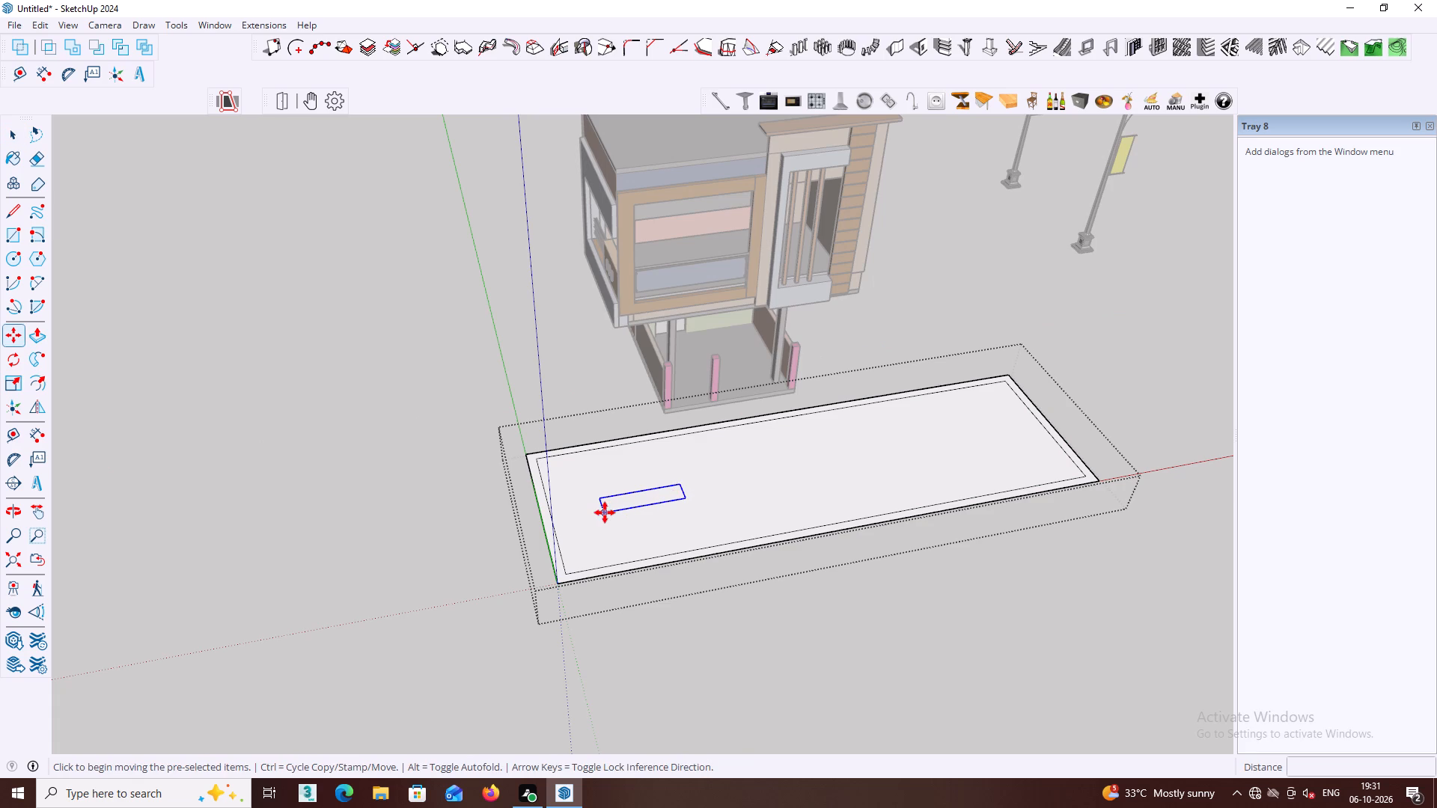
pyautogui.click(605, 512)
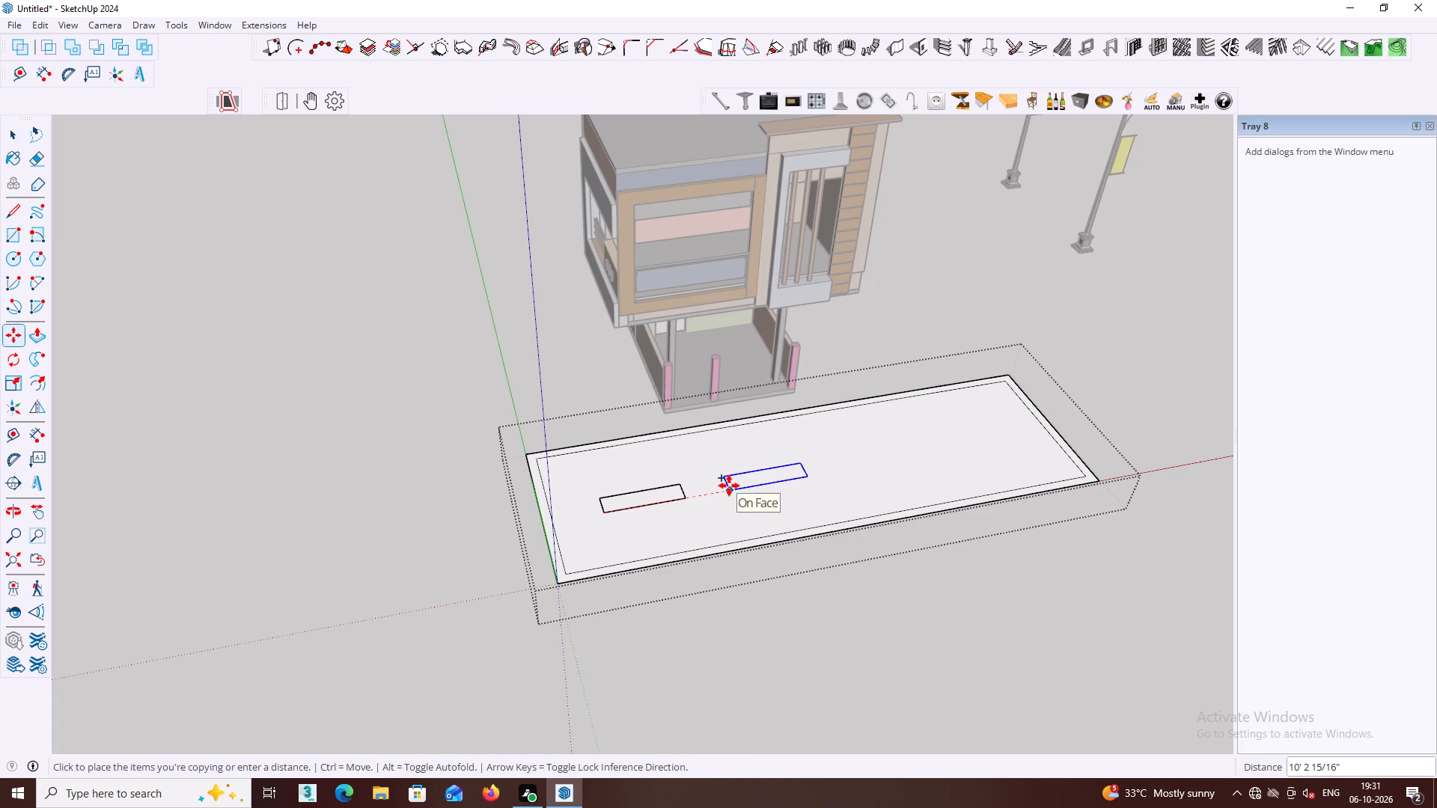
pyautogui.click(729, 486)
pyautogui.press('*')
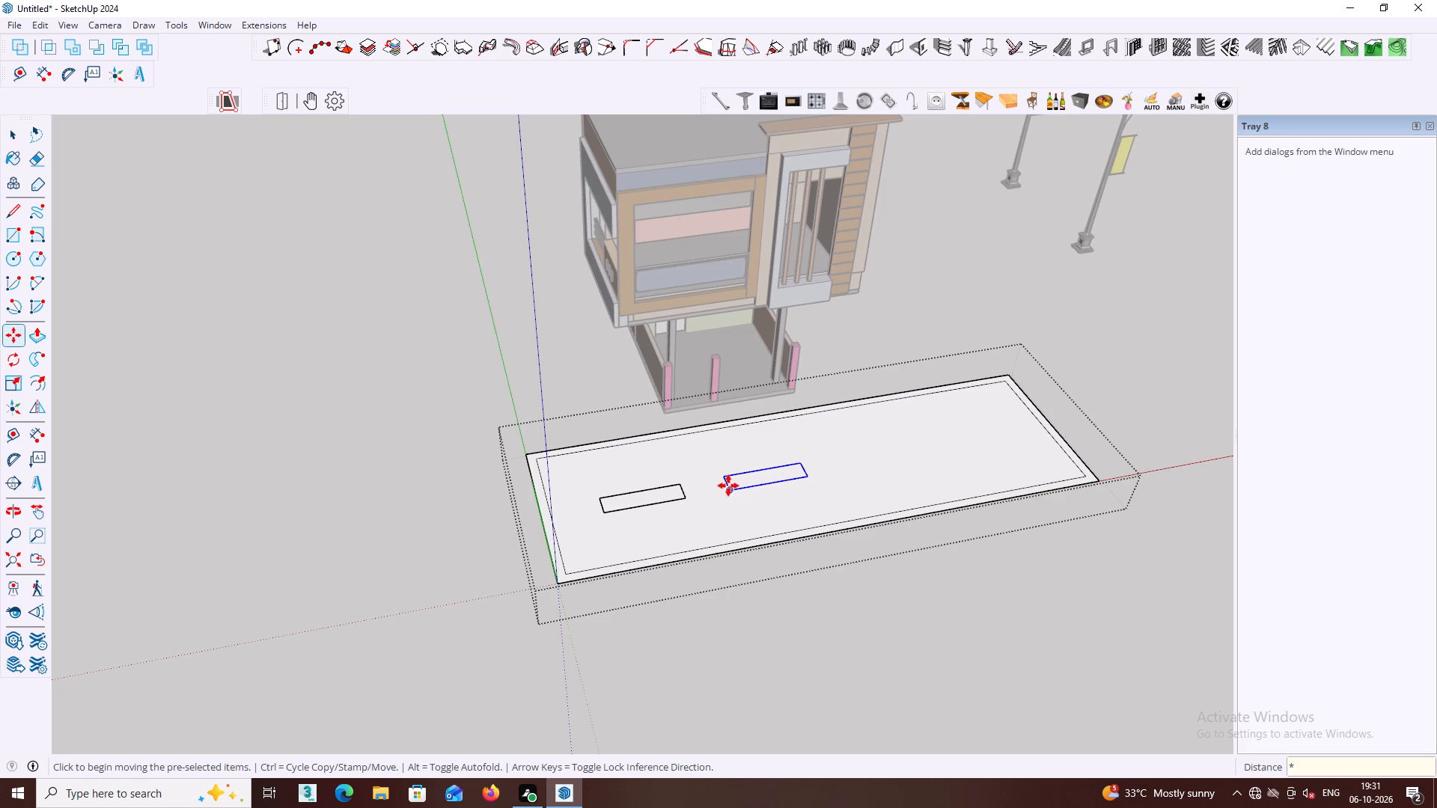
pyautogui.press('4')
pyautogui.press('Return')
pyautogui.press('space')
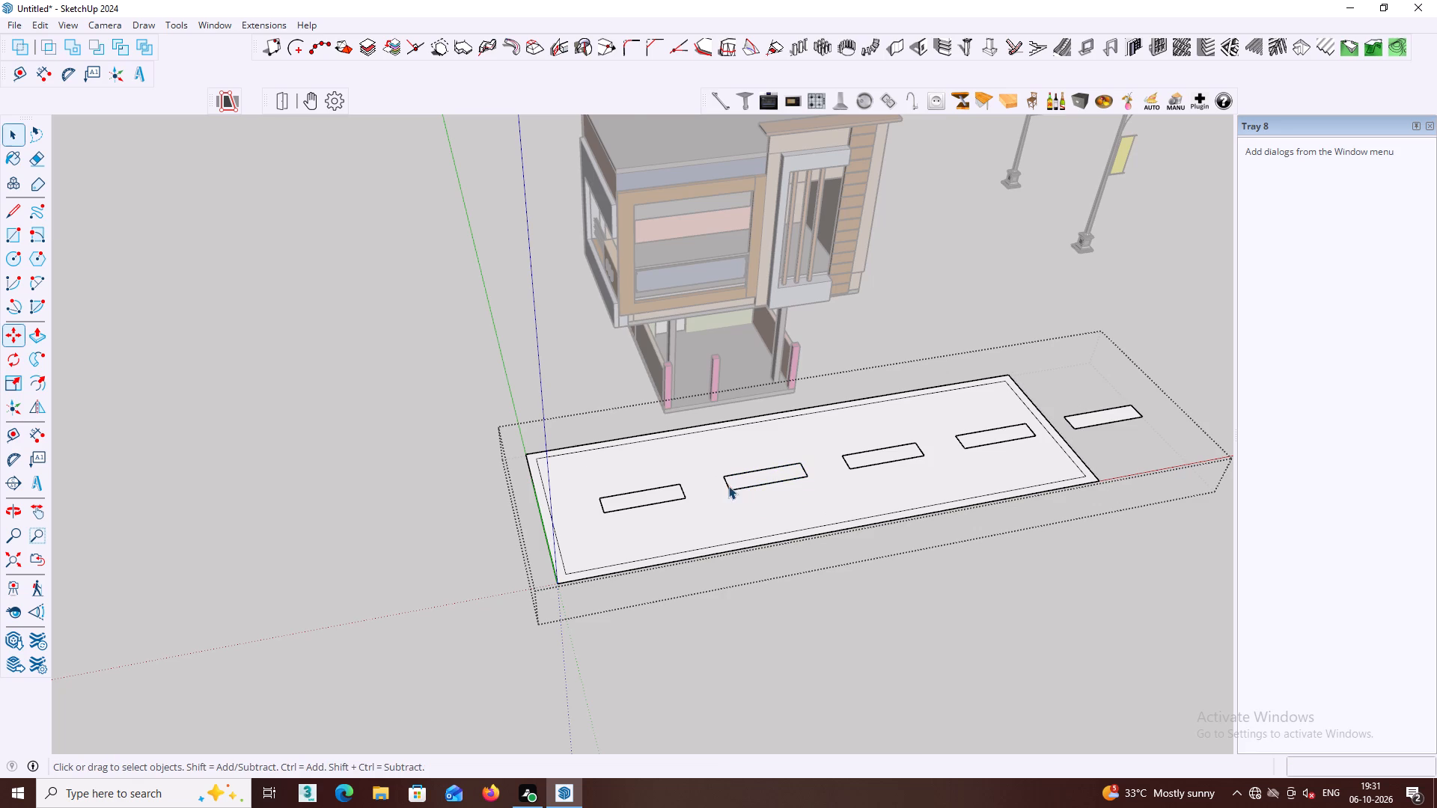
# Delete the lane dash lying beyond the strip's short end nearest the street lights.
pyautogui.scroll(-2, 918, 450)
pyautogui.moveTo(978, 431); pyautogui.dragTo(856, 395, button='middle')
pyautogui.scroll(1, 913, 393)
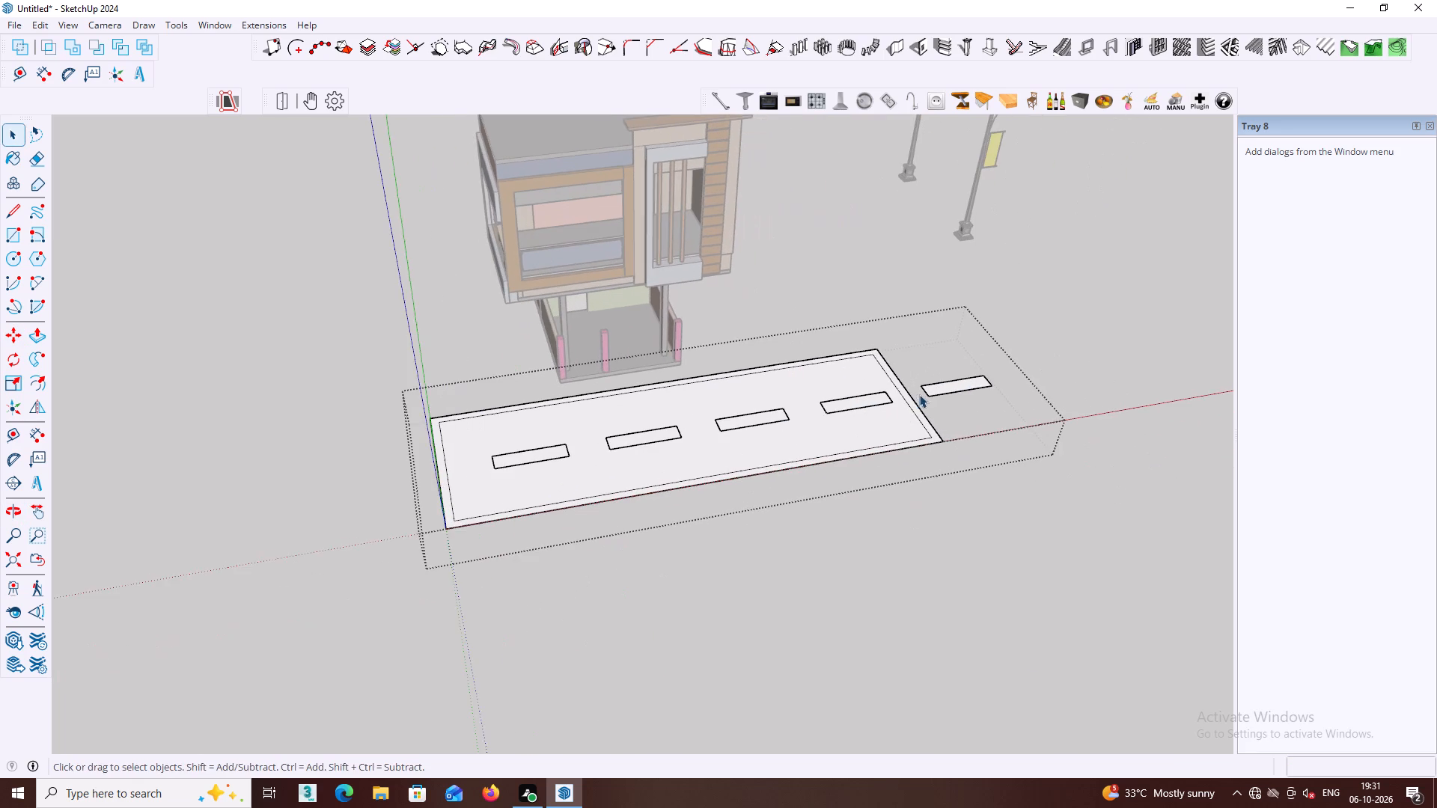
pyautogui.moveTo(919, 394); pyautogui.dragTo(907, 394, button='middle')
pyautogui.moveTo(941, 398); pyautogui.dragTo(942, 317, button='middle')
pyautogui.moveTo(772, 469); pyautogui.dragTo(777, 449, button='middle')
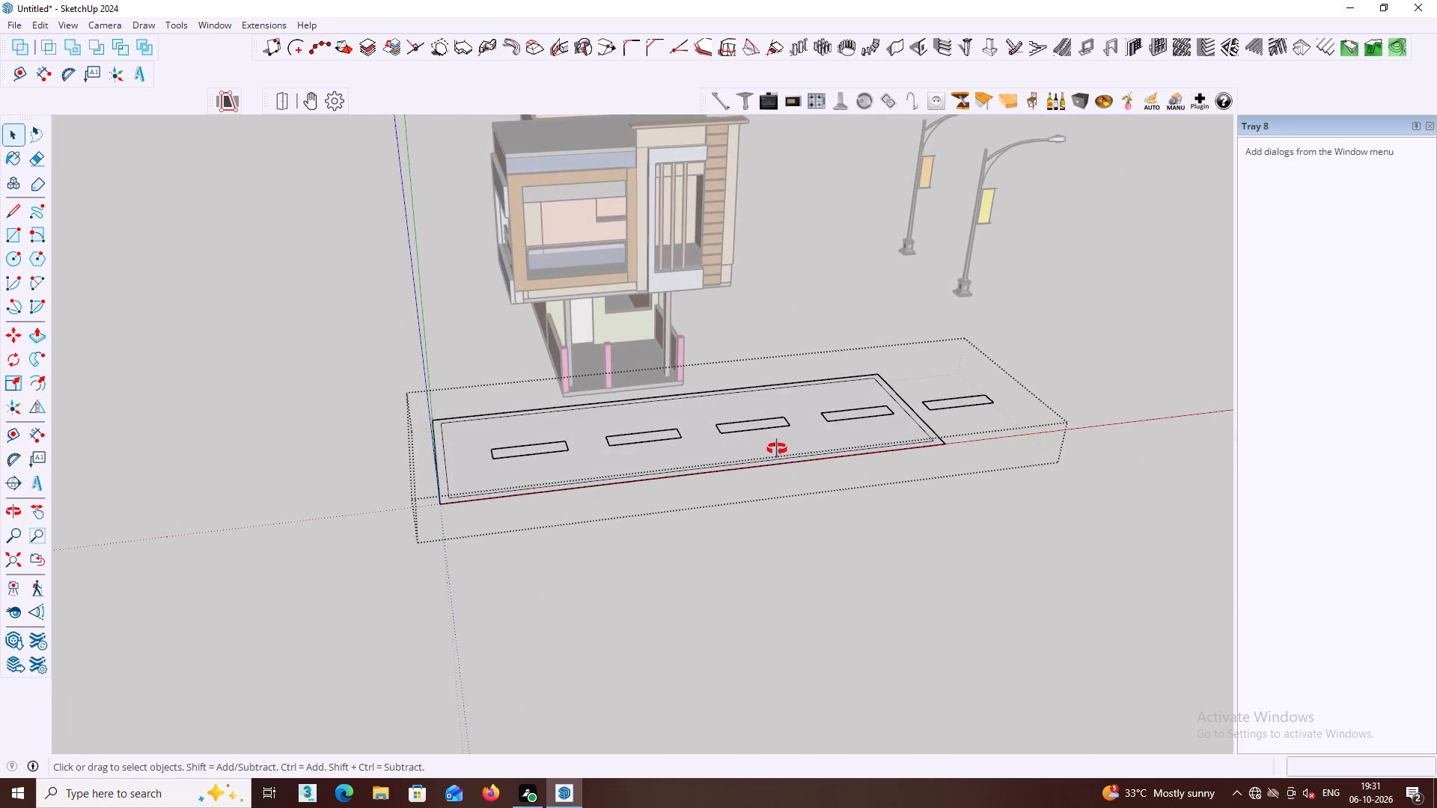
pyautogui.moveTo(777, 449); pyautogui.dragTo(785, 429, button='middle')
pyautogui.click(941, 400)
pyautogui.moveTo(941, 404); pyautogui.dragTo(937, 461, button='middle')
pyautogui.press('Delete')
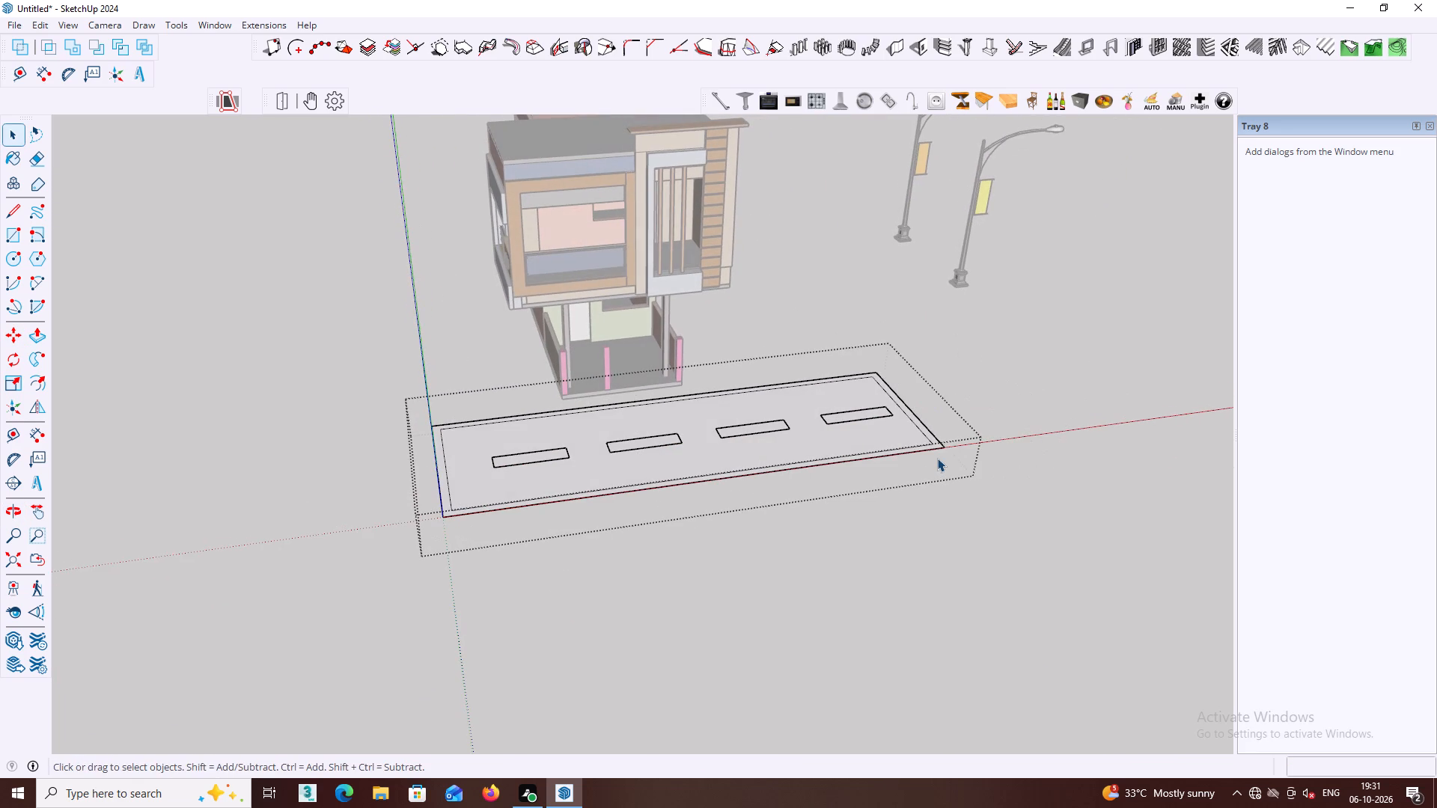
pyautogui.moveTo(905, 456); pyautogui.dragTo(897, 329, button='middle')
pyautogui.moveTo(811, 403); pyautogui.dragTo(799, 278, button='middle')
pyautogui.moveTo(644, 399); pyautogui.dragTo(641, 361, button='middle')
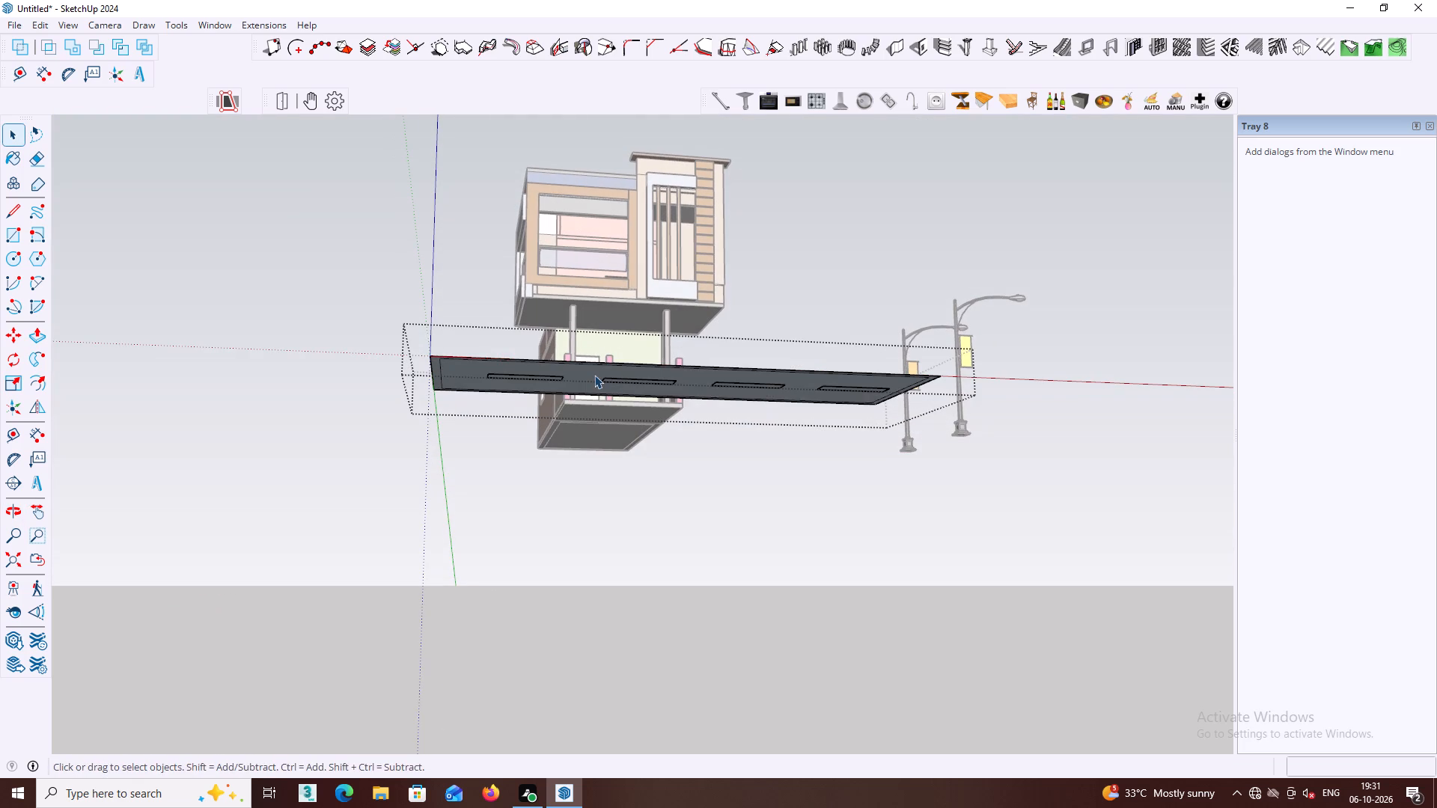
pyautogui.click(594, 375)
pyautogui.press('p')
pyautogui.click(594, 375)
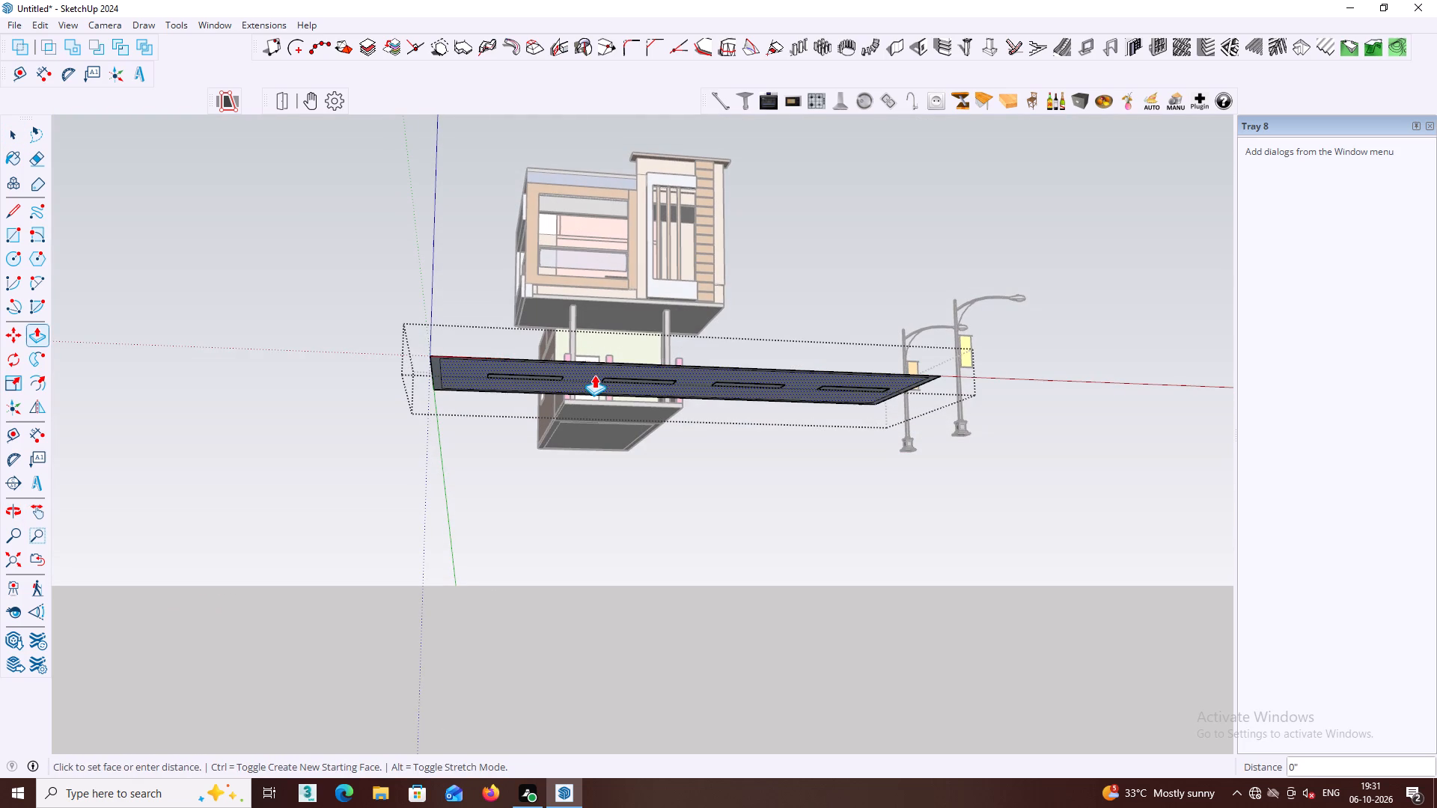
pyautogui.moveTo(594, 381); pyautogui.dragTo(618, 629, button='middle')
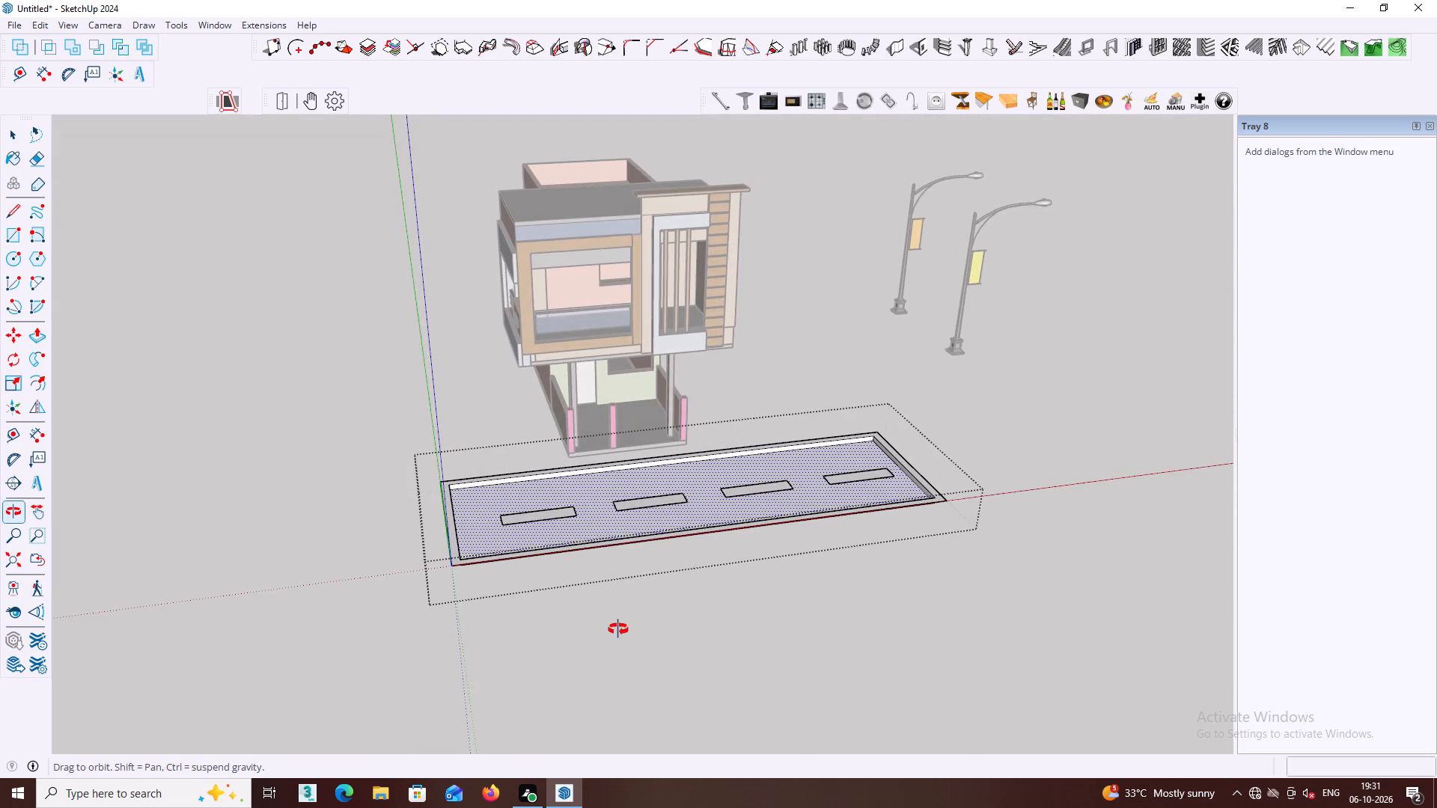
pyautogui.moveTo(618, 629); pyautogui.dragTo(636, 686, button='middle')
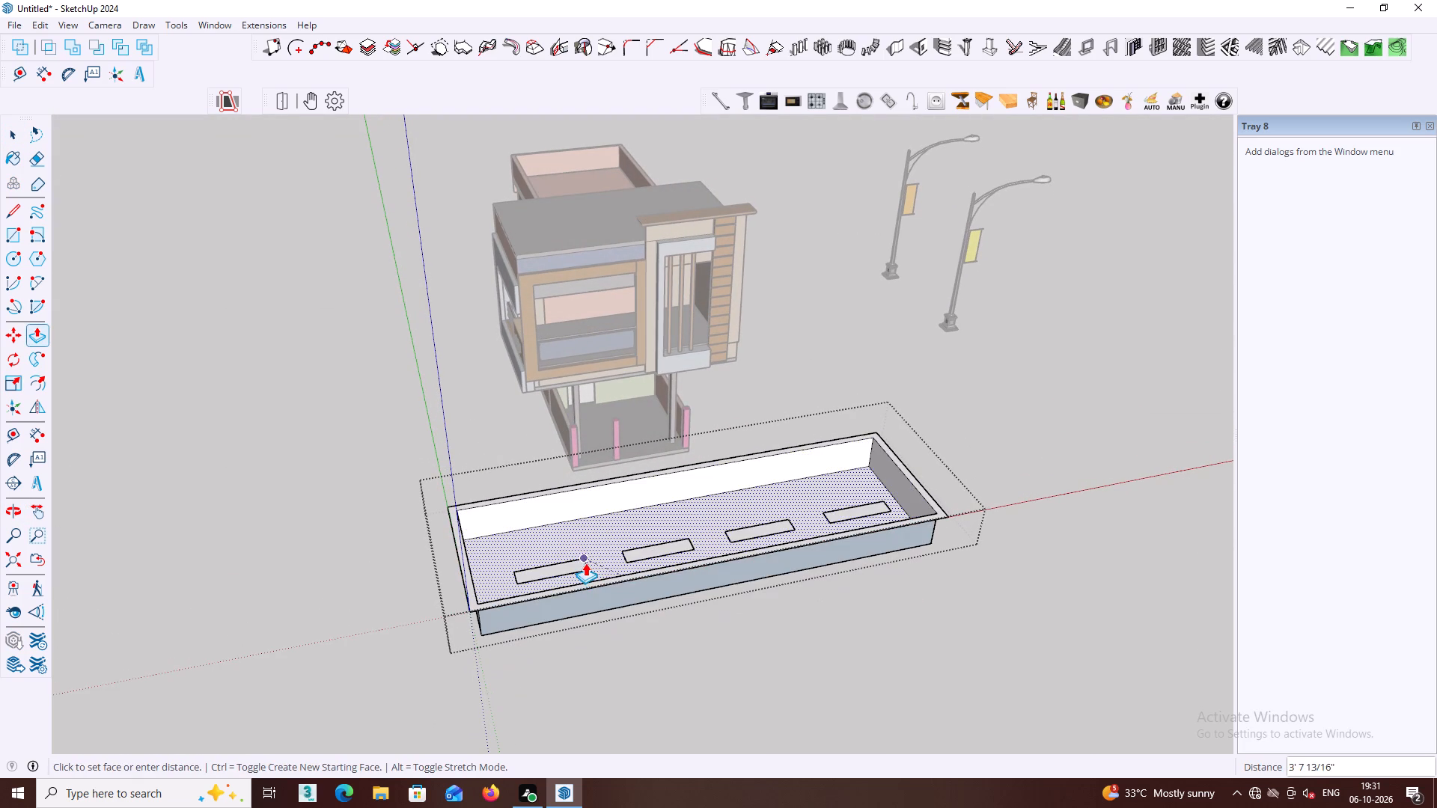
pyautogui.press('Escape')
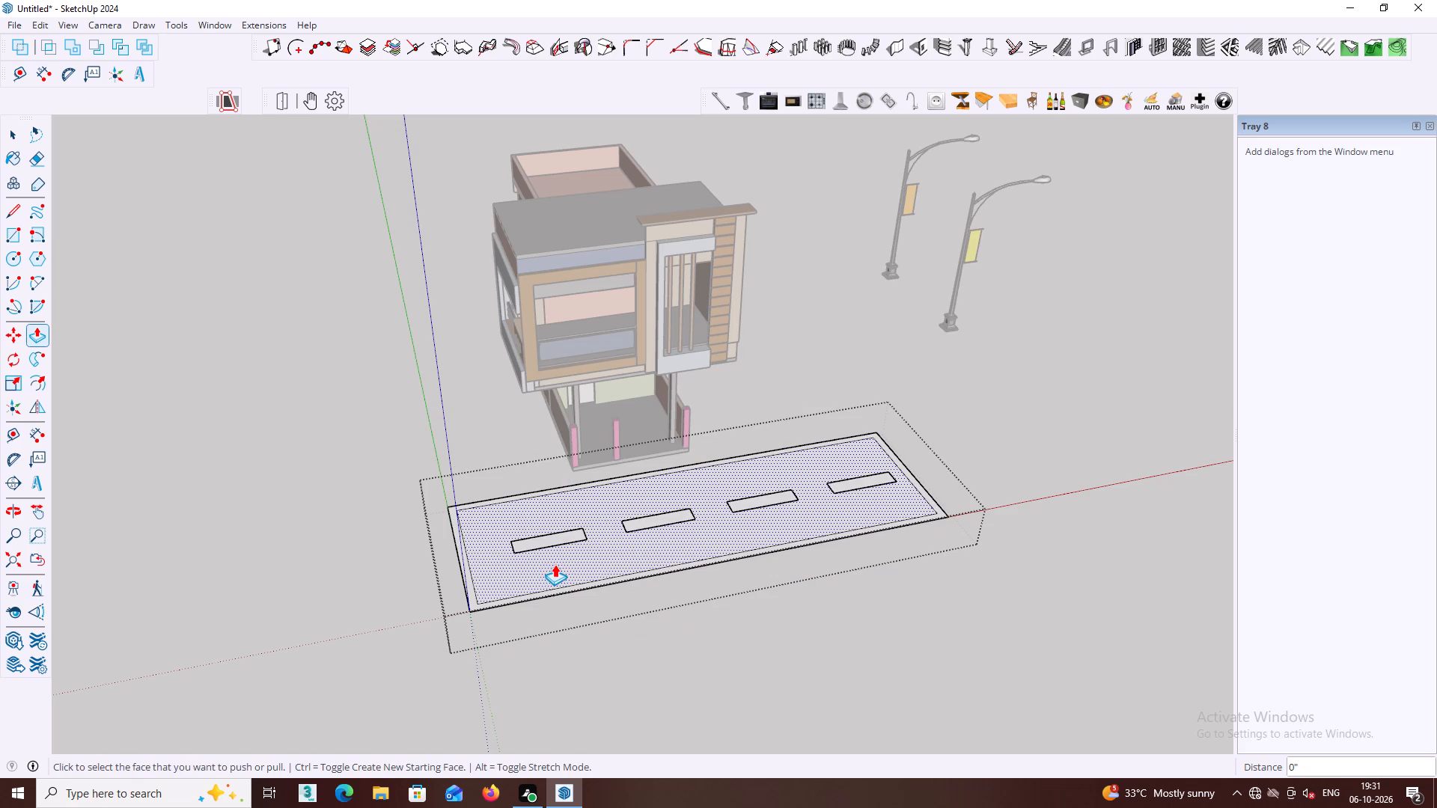
# Push/Pull the strip's inner face upward 4.5 inches.
pyautogui.click(554, 566)
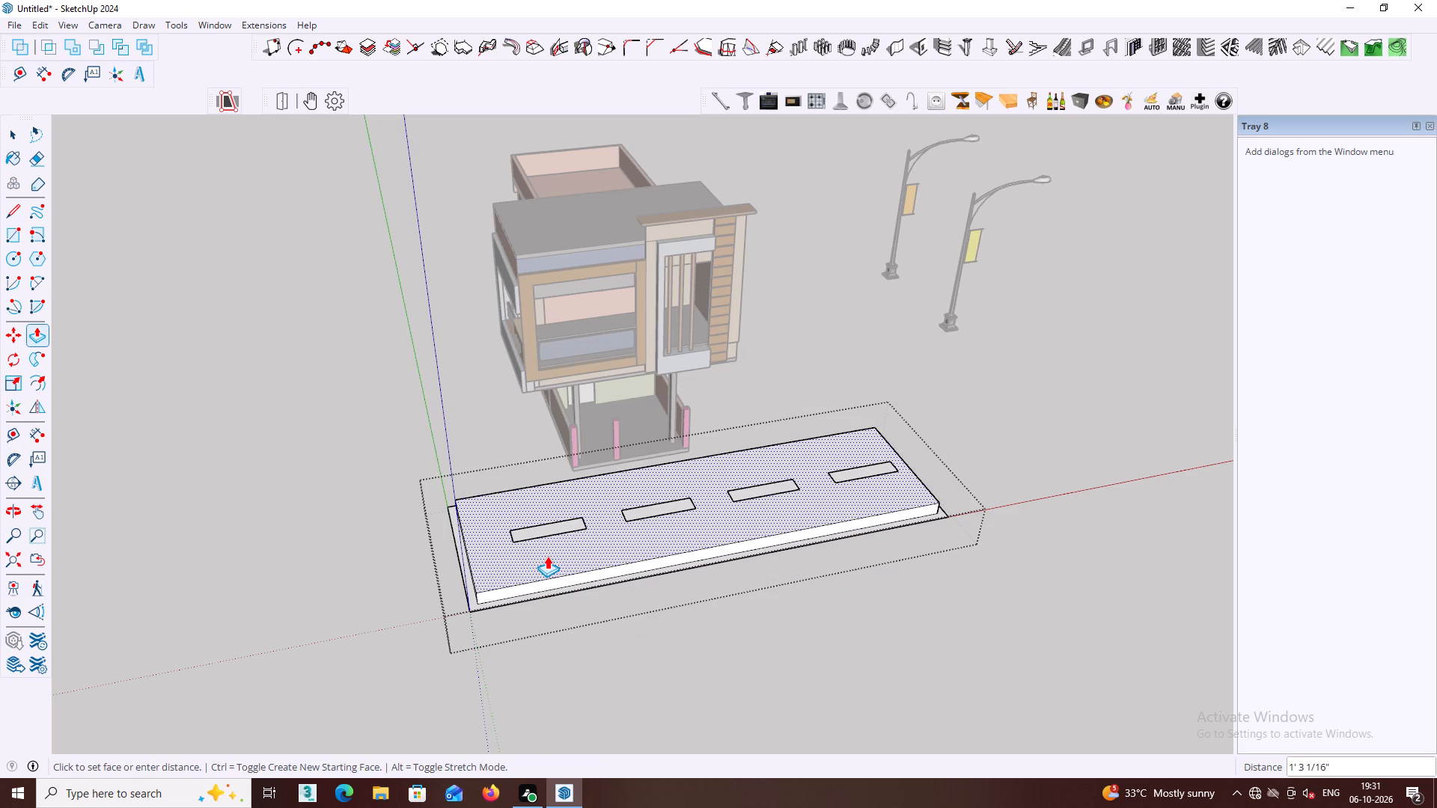
pyautogui.write('4.5')
pyautogui.press('Return')
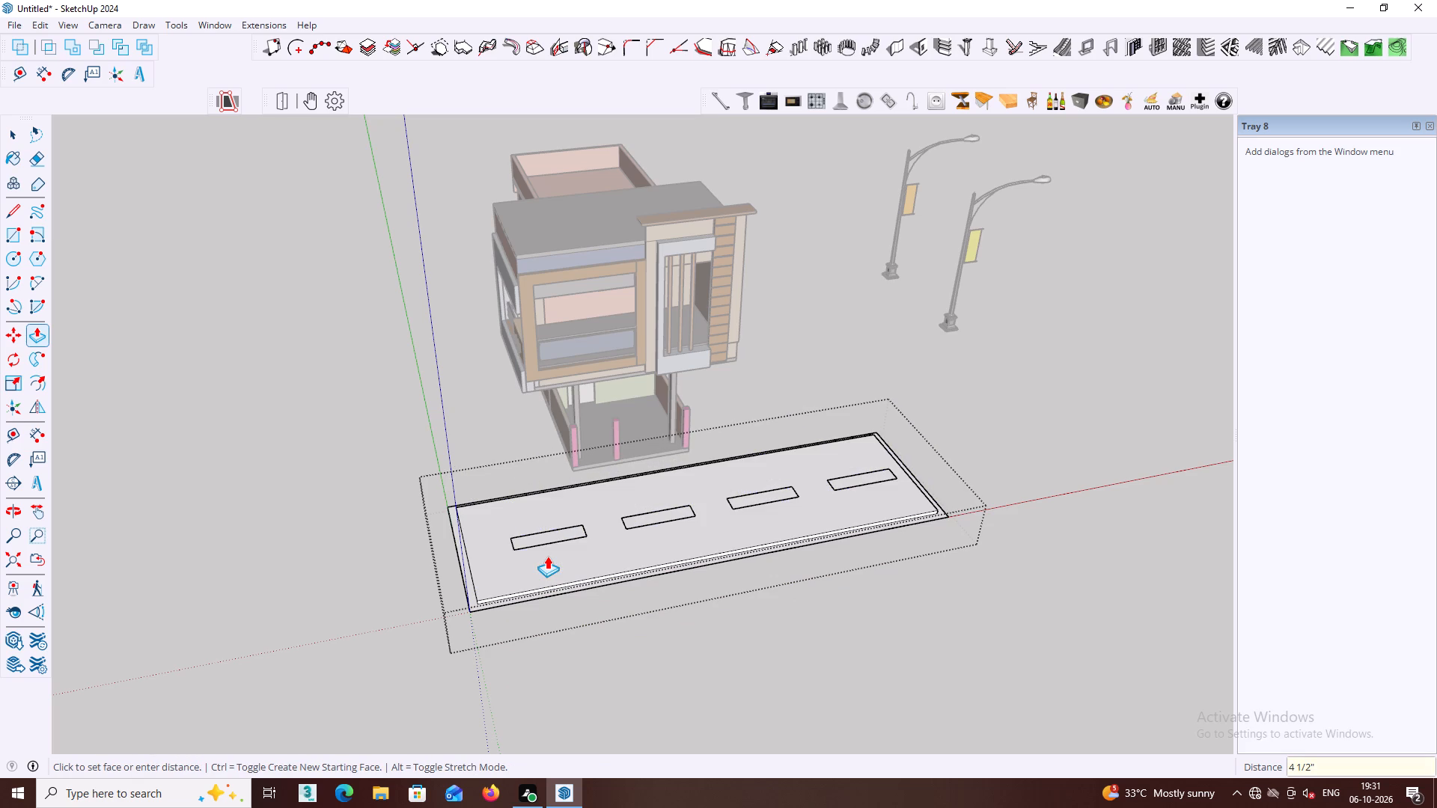
# Raise the border face around the strip's inner face with Push/Pull, and close the group.
pyautogui.scroll(5, 431, 619)
pyautogui.click(484, 587)
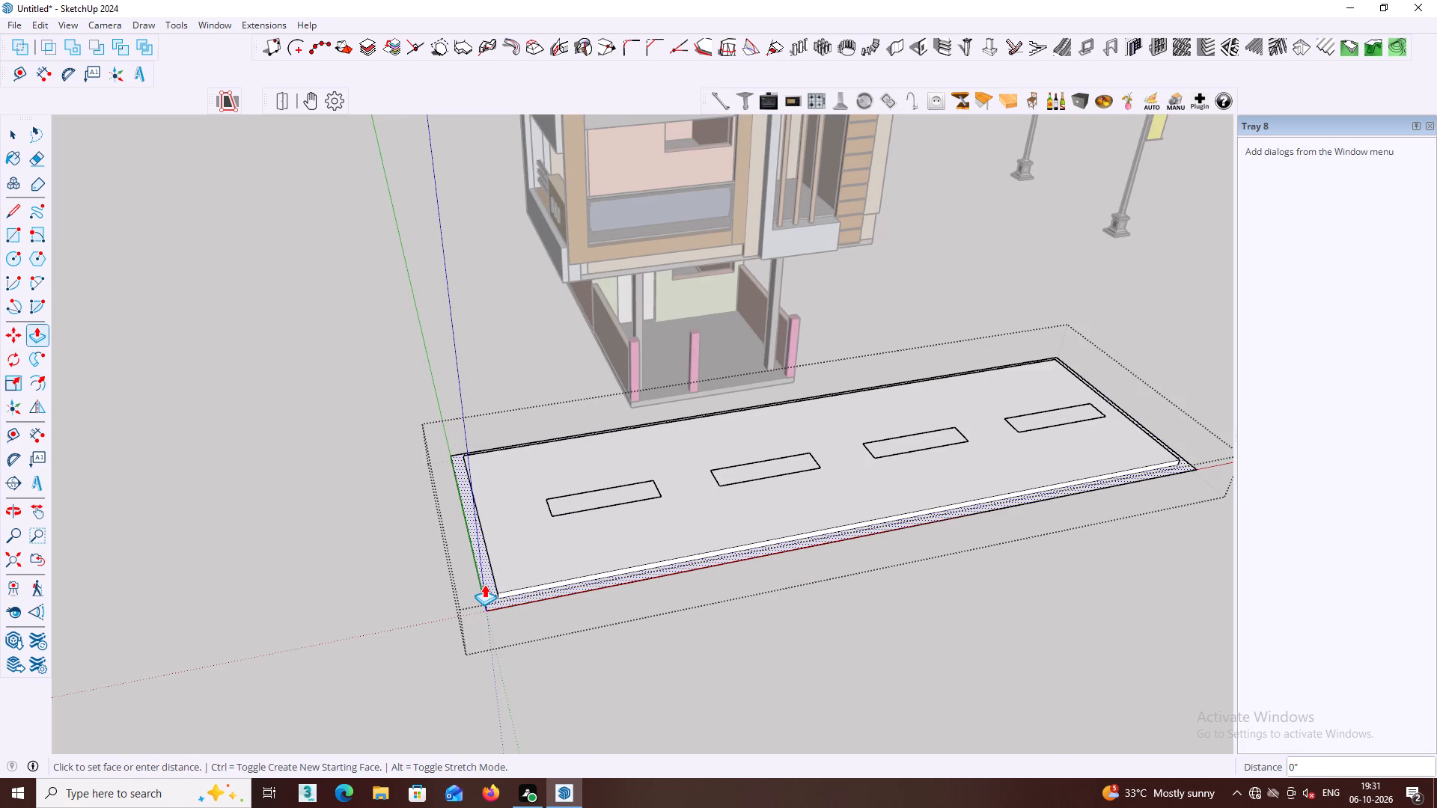
pyautogui.doubleClick(484, 584)
pyautogui.doubleClick(484, 584)
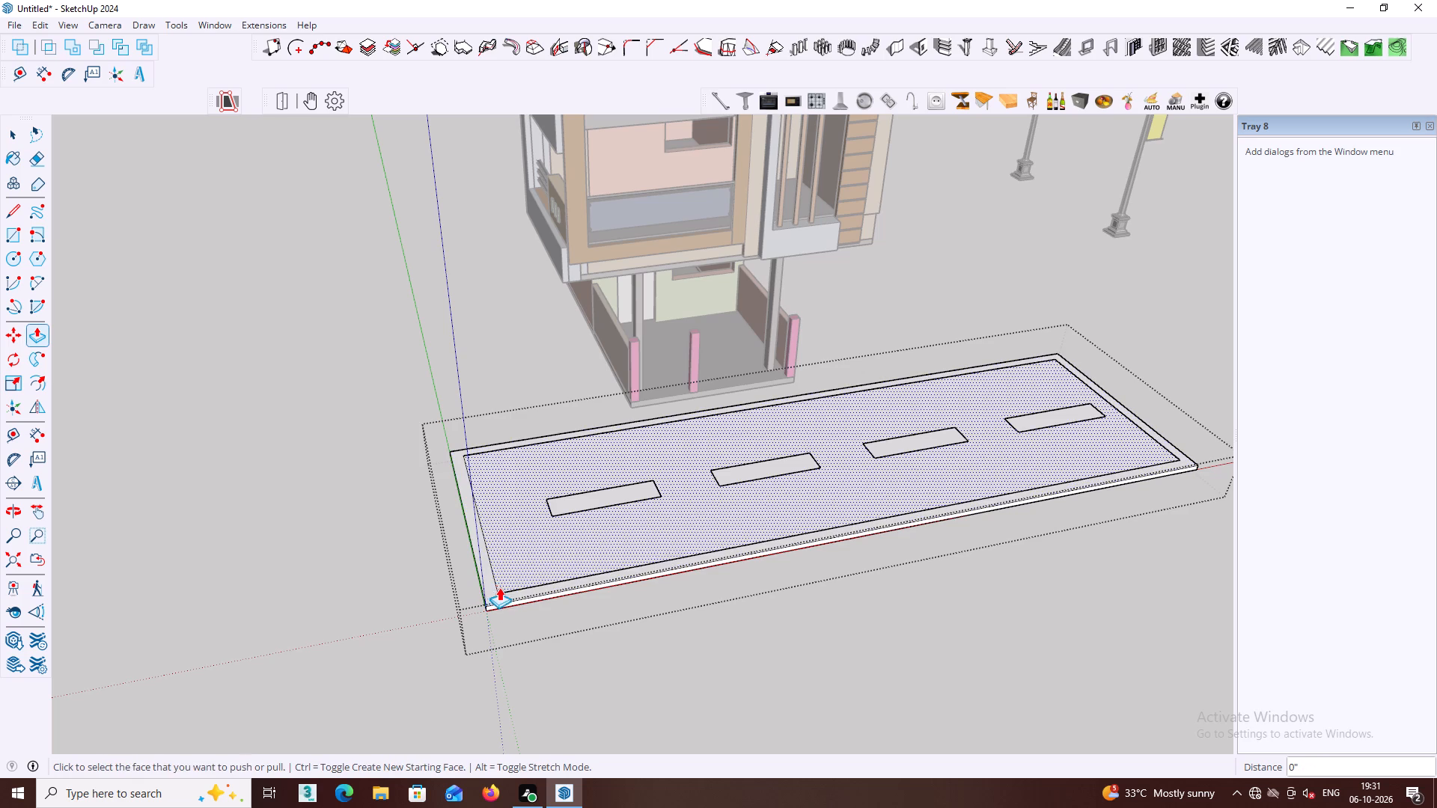
pyautogui.press('space')
pyautogui.click(518, 646)
# Lower the strip's inner face about 5/8 inch, level with the border's top corner, and close the group.
pyautogui.scroll(-2, 616, 614)
pyautogui.moveTo(823, 573); pyautogui.dragTo(708, 475, button='middle')
pyautogui.scroll(-2, 726, 483)
pyautogui.keyDown('shift'); pyautogui.moveTo(743, 493); pyautogui.dragTo(618, 460, button='middle'); pyautogui.keyUp('shift')
pyautogui.moveTo(908, 477); pyautogui.dragTo(778, 466, button='middle')
pyautogui.moveTo(901, 474); pyautogui.dragTo(859, 400, button='middle')
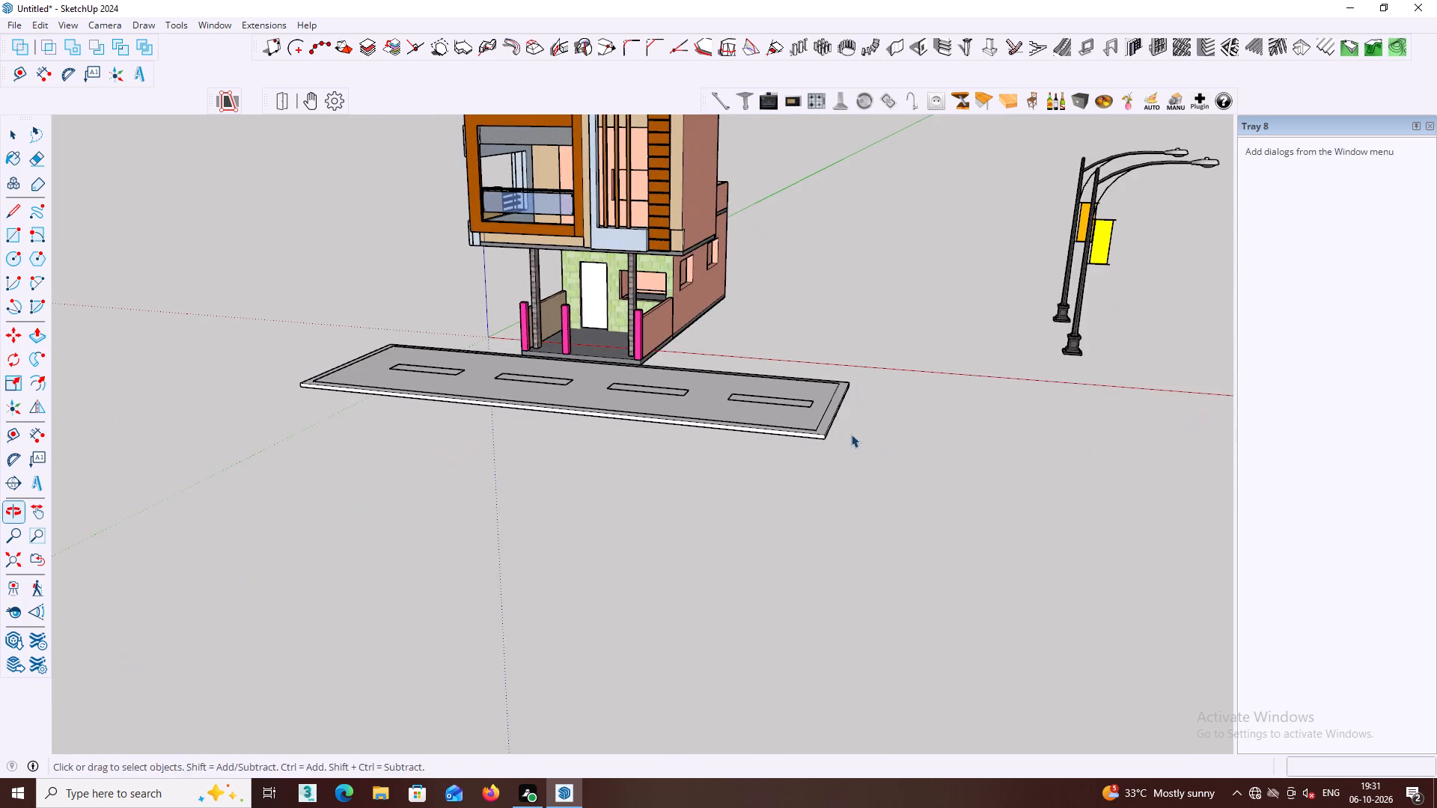
pyautogui.moveTo(837, 428); pyautogui.dragTo(804, 432, button='middle')
pyautogui.scroll(6, 805, 432)
pyautogui.moveTo(811, 444); pyautogui.dragTo(809, 433, button='middle')
pyautogui.moveTo(767, 424); pyautogui.dragTo(827, 536, button='middle')
pyautogui.scroll(1, 834, 540)
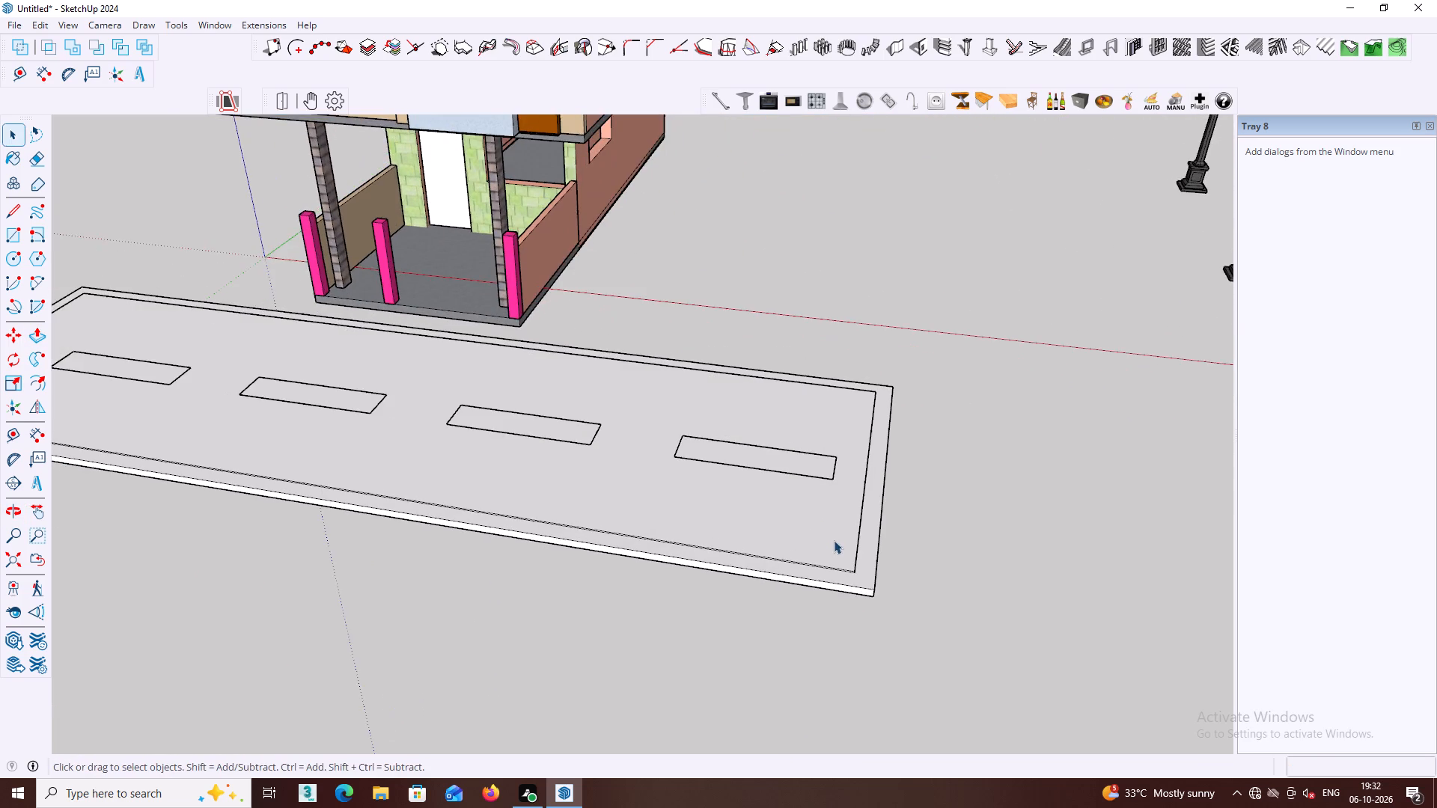
pyautogui.scroll(2, 861, 586)
pyautogui.moveTo(860, 577); pyautogui.dragTo(859, 482, button='middle')
pyautogui.scroll(5, 813, 379)
pyautogui.click(840, 401)
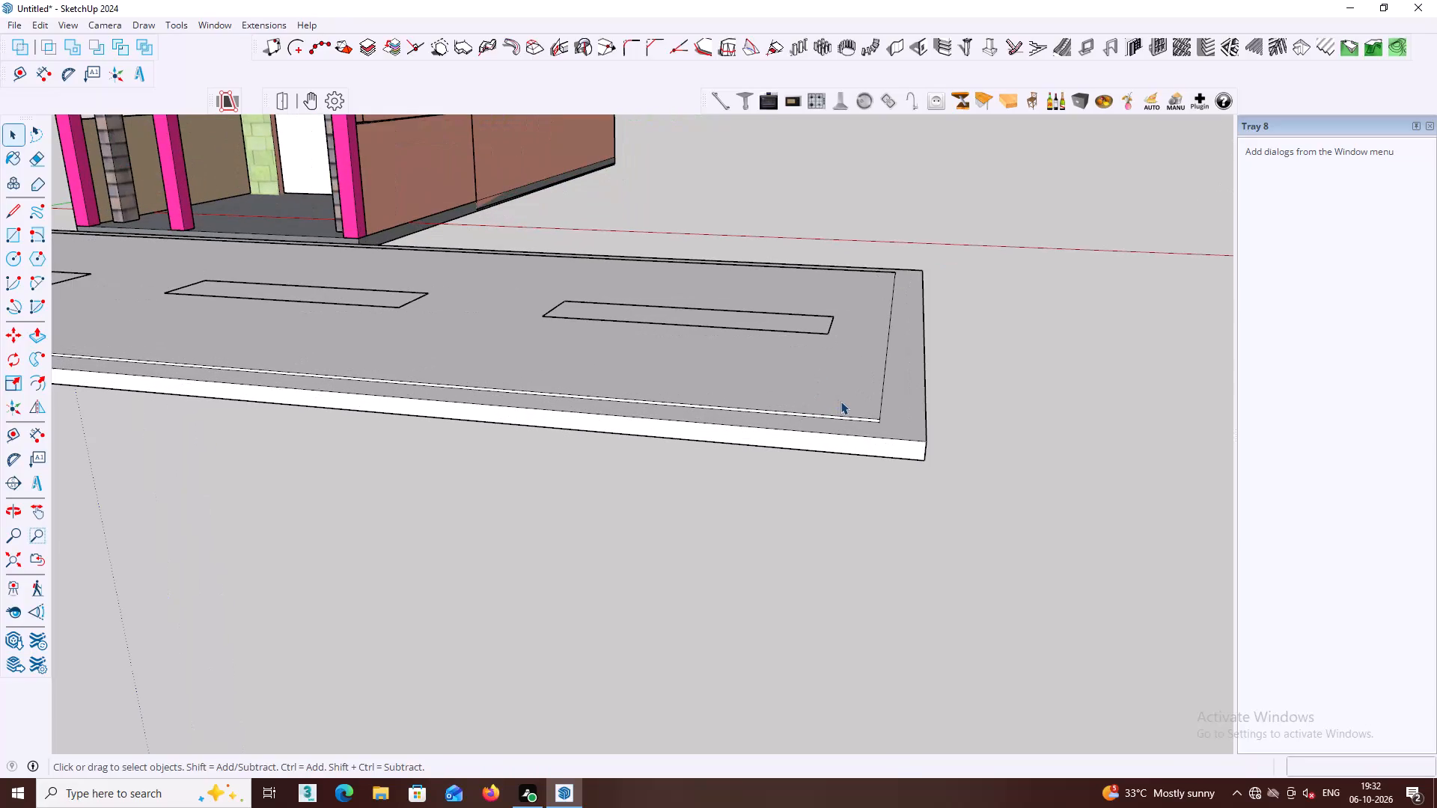
pyautogui.doubleClick(840, 401)
pyautogui.click(855, 403)
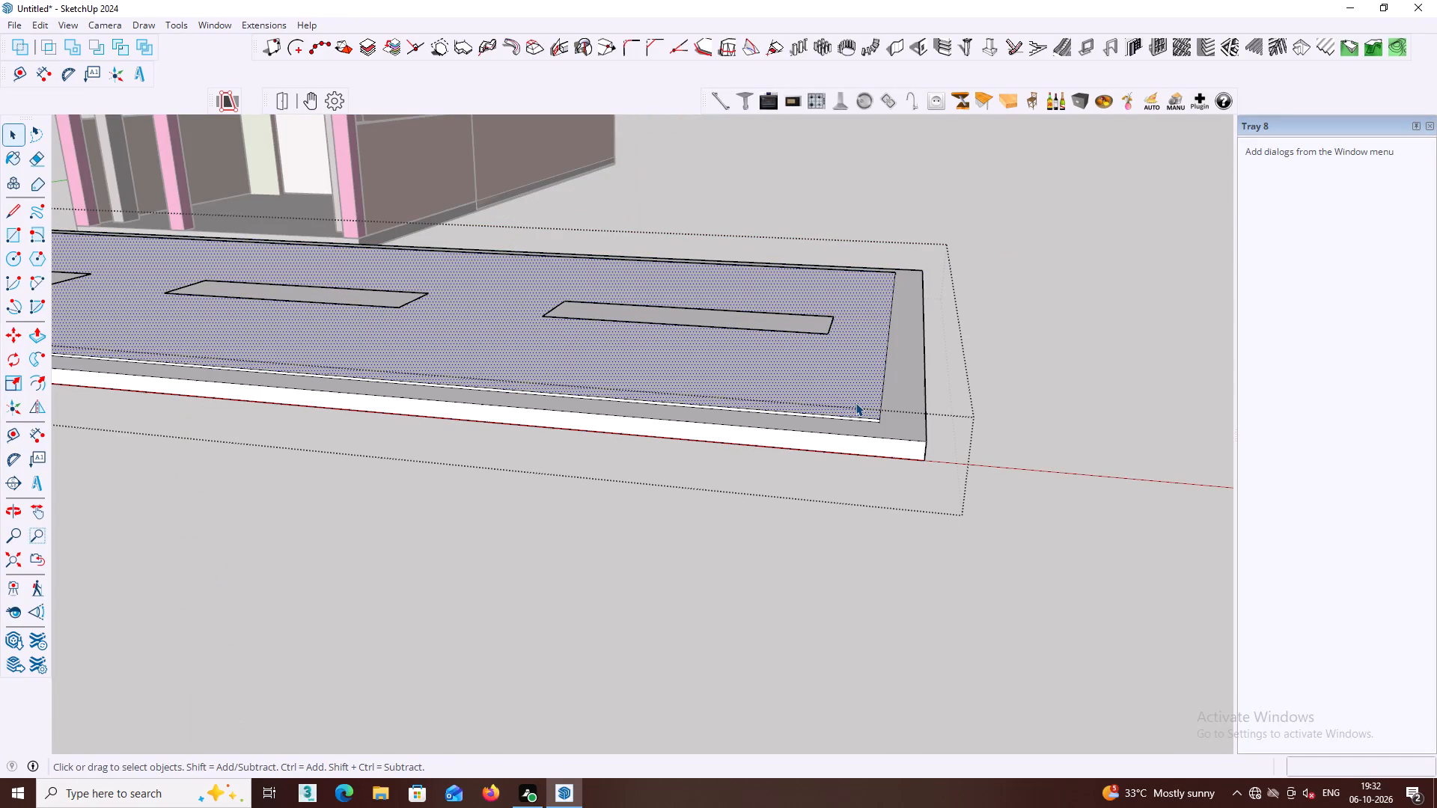
pyautogui.press('p')
pyautogui.click(855, 403)
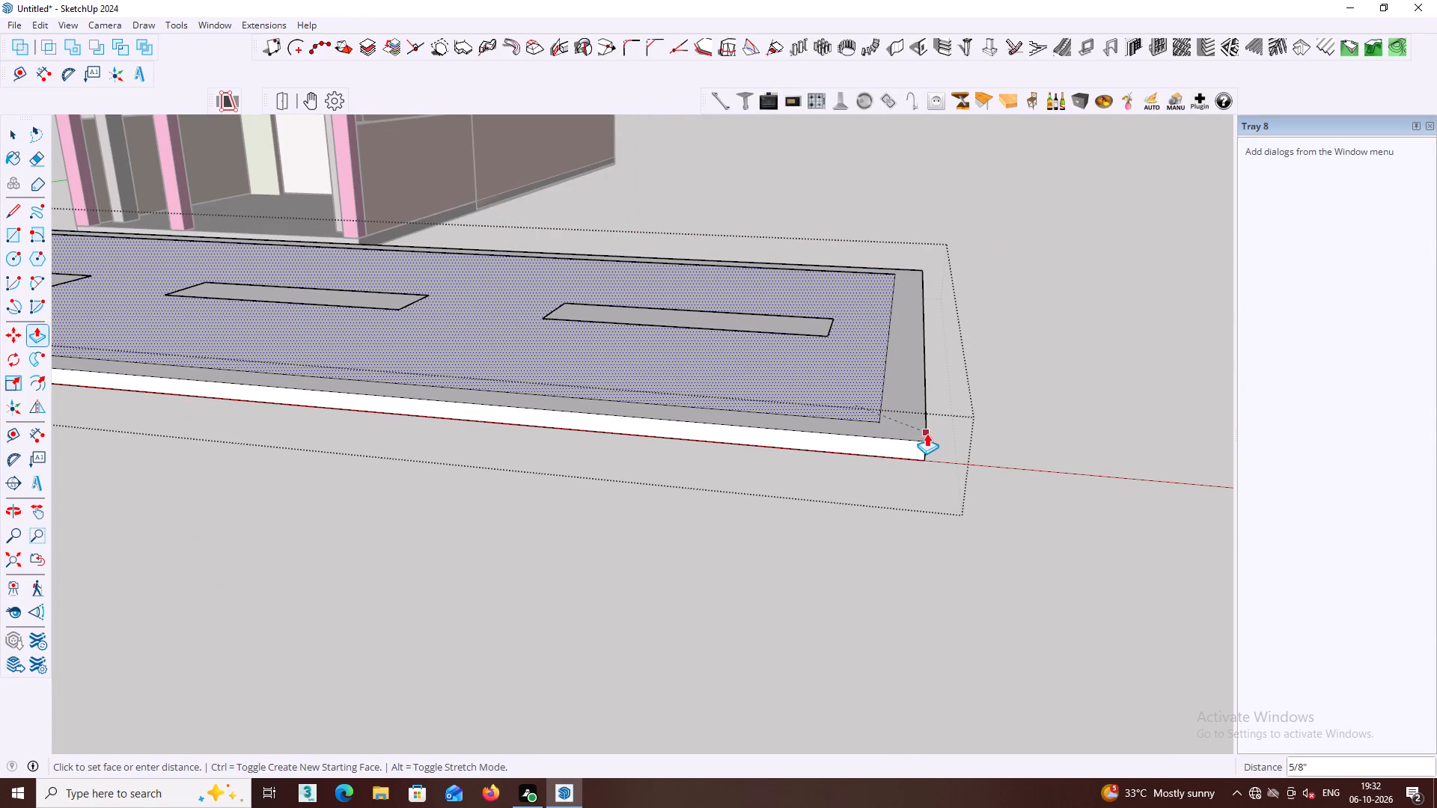
pyautogui.click(924, 441)
pyautogui.press('space')
pyautogui.click(1003, 447)
# Inside the strip's group, delete the inner border edge at the short end nearest the street lights.
pyautogui.scroll(-1, 997, 441)
pyautogui.moveTo(979, 459); pyautogui.dragTo(1034, 525, button='middle')
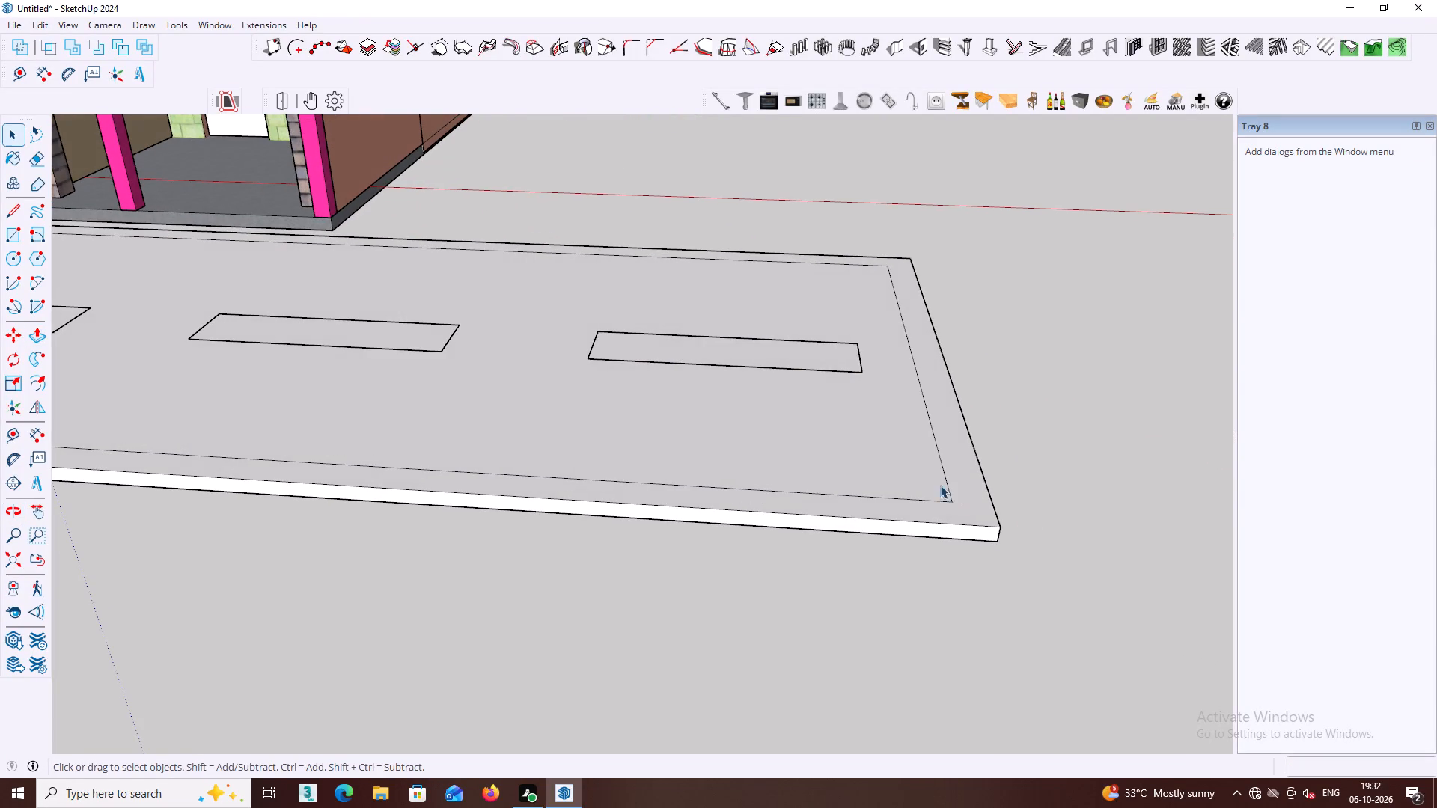
pyautogui.click(946, 472)
pyautogui.doubleClick(944, 473)
pyautogui.doubleClick(950, 483)
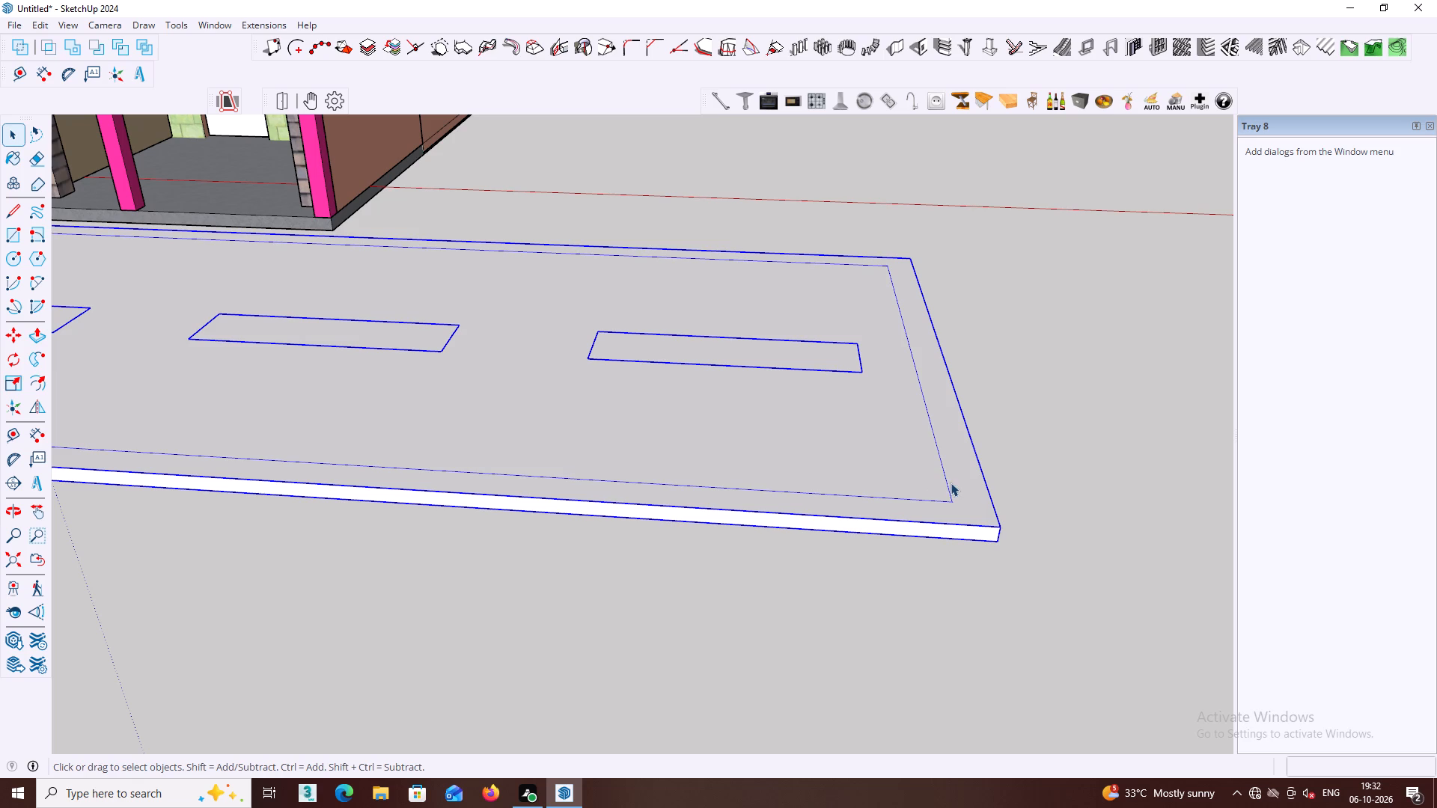
pyautogui.click(947, 487)
pyautogui.click(948, 497)
pyautogui.doubleClick(935, 484)
pyautogui.click(945, 479)
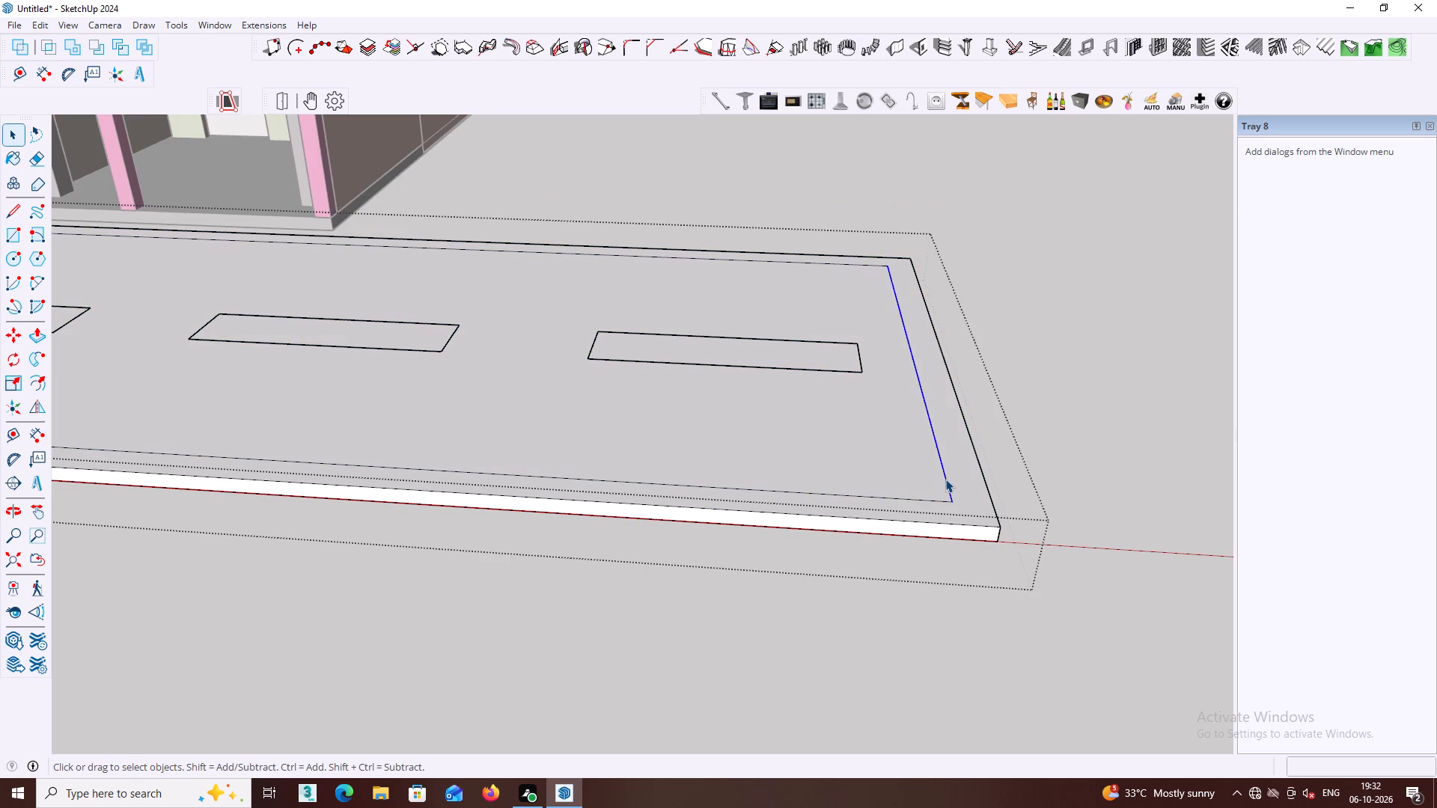
pyautogui.press('Delete')
# Delete the three remaining inner border edges on the strip's top, two long and one short, and close the group.
pyautogui.click(939, 499)
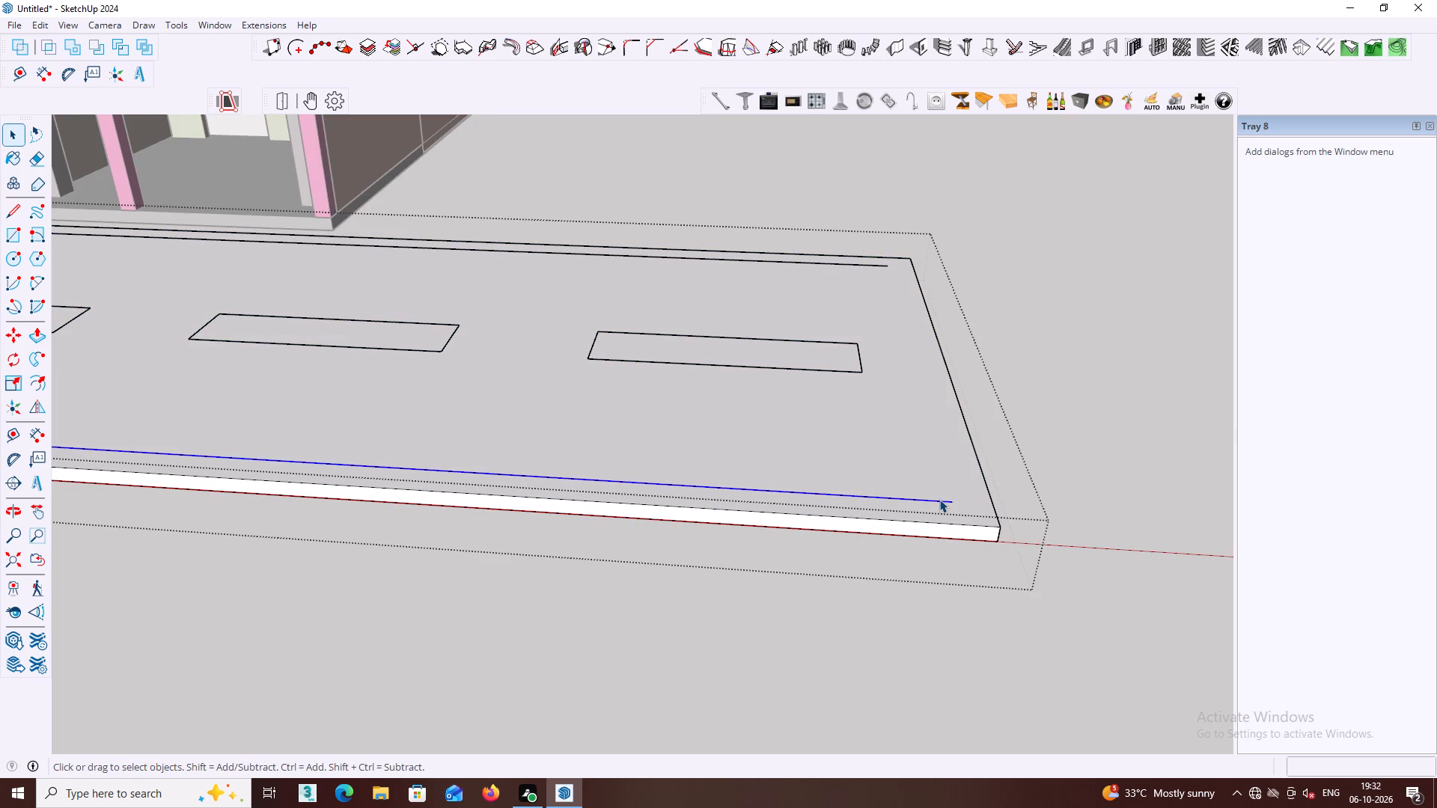
pyautogui.press('Delete')
pyautogui.scroll(-5, 867, 421)
pyautogui.keyDown('shift'); pyautogui.moveTo(865, 420); pyautogui.dragTo(973, 582, button='middle'); pyautogui.keyUp('shift')
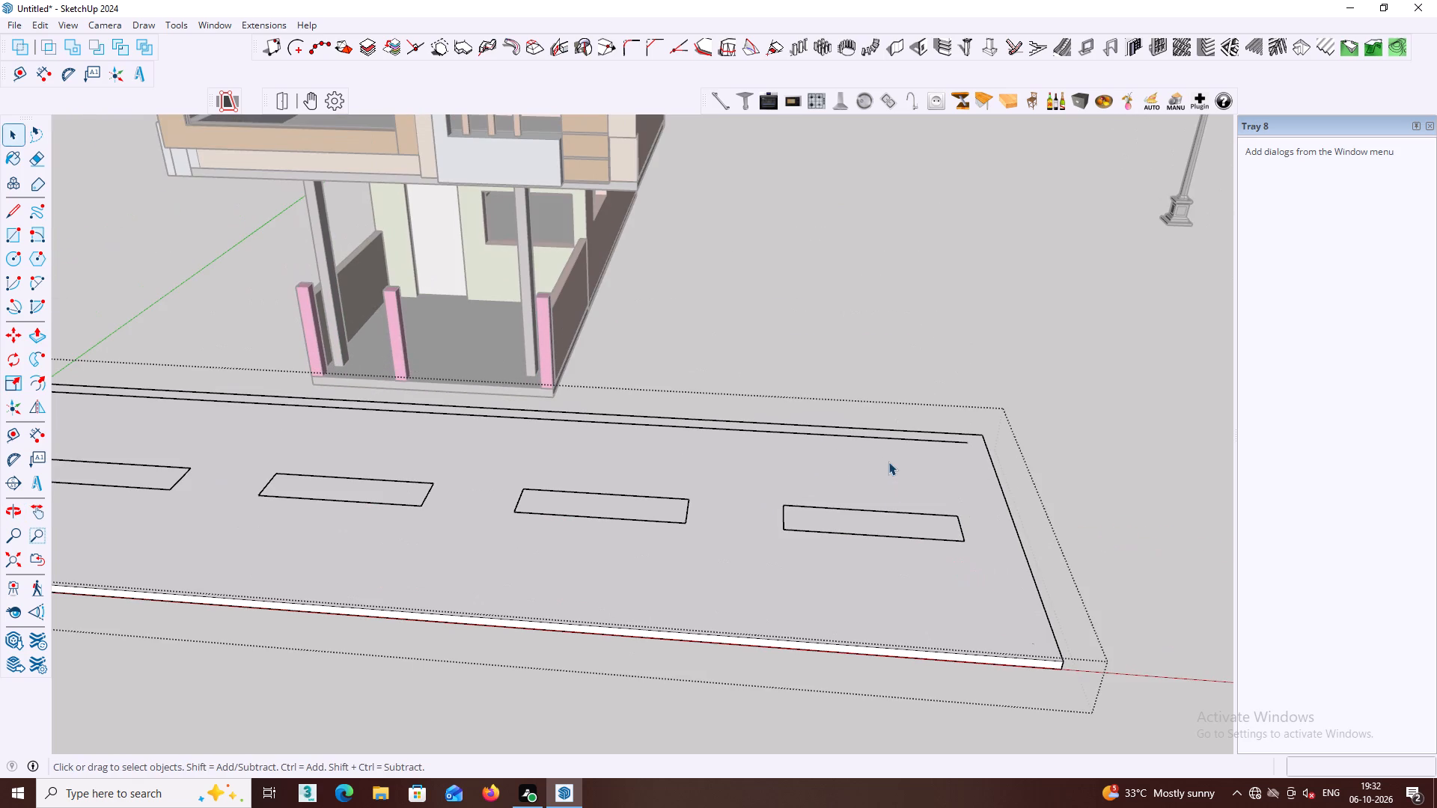
pyautogui.click(898, 438)
pyautogui.press('Delete')
pyautogui.moveTo(879, 446); pyautogui.dragTo(878, 453, button='middle')
pyautogui.scroll(-4, 878, 447)
pyautogui.middleClick(793, 450)
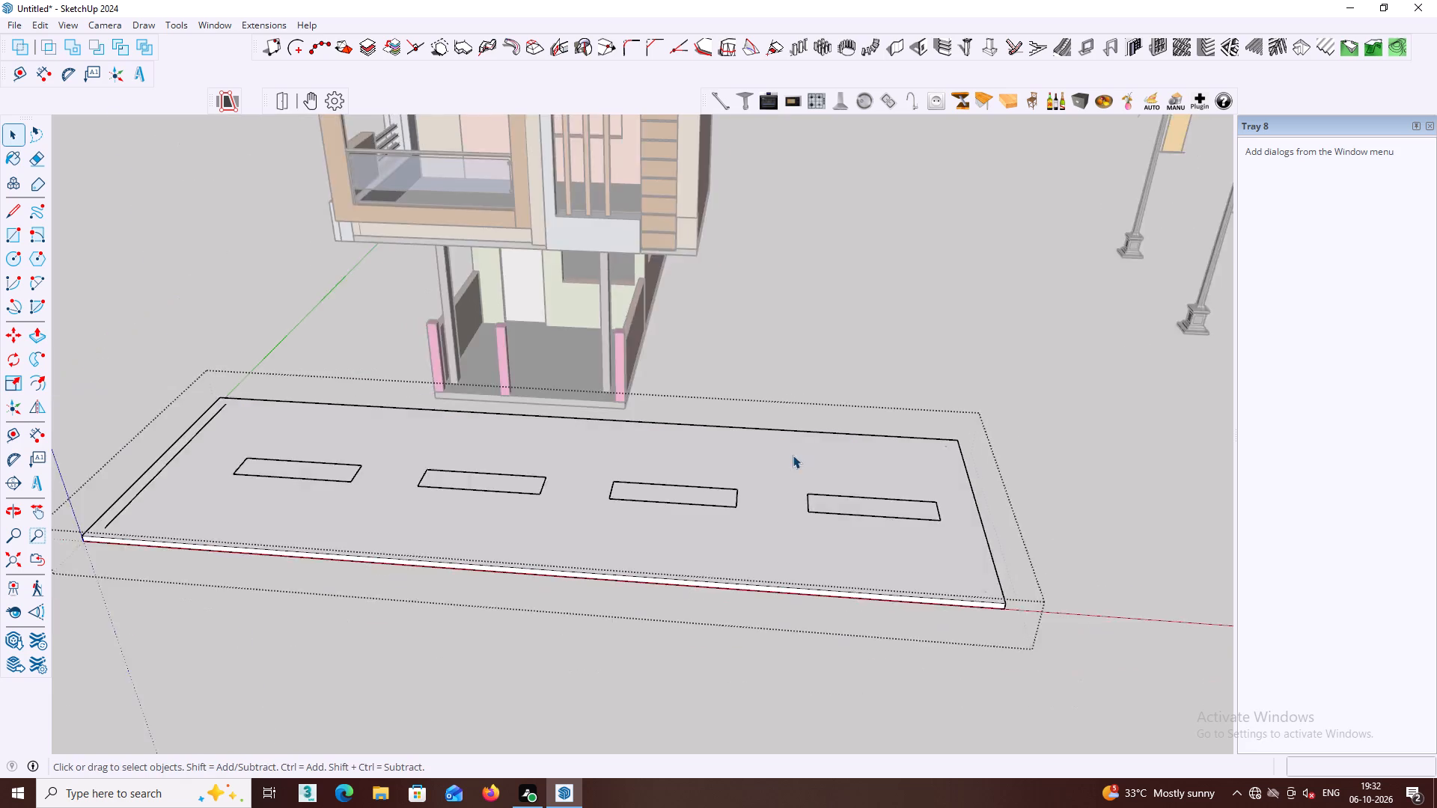
pyautogui.scroll(-1, 793, 455)
pyautogui.scroll(4, 149, 471)
pyautogui.click(278, 498)
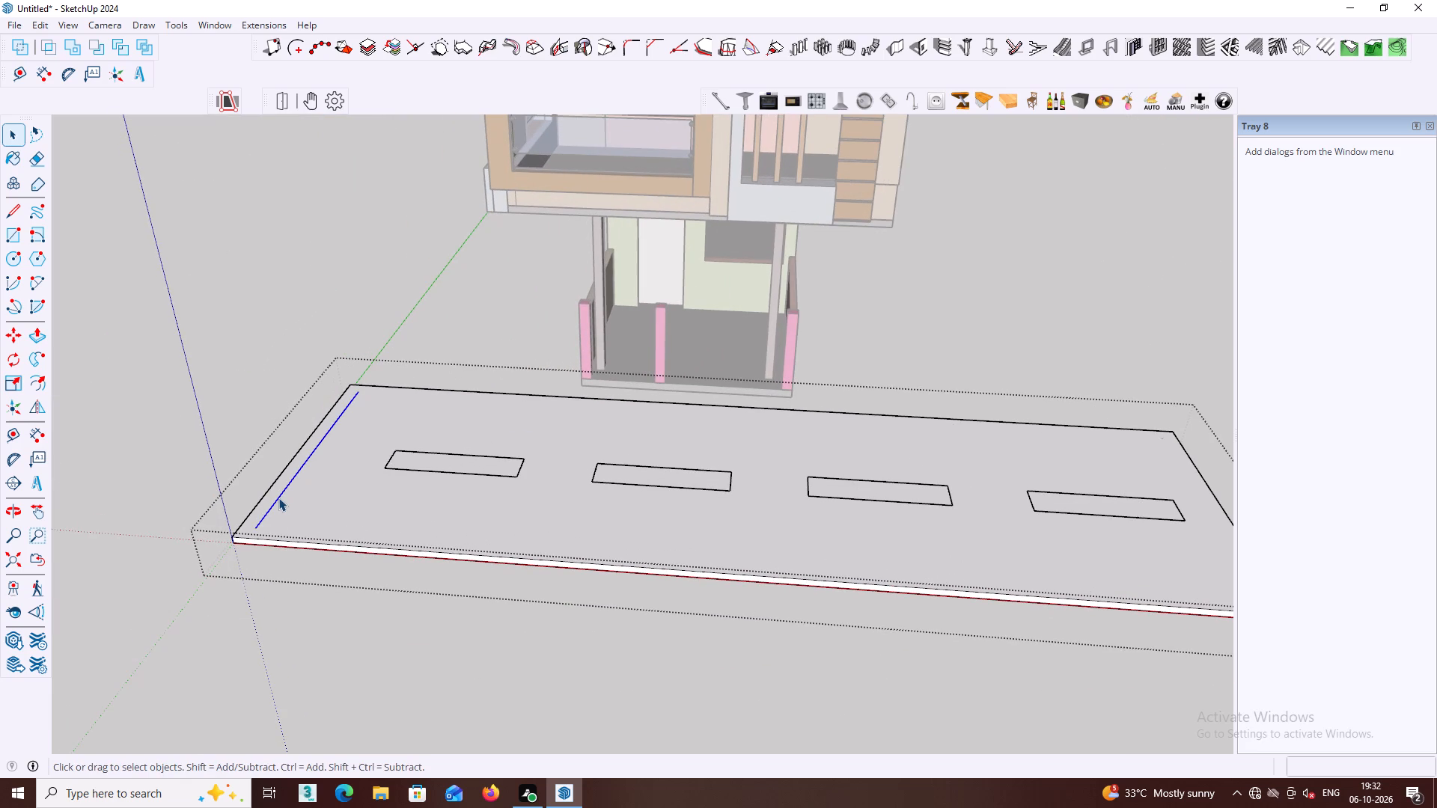
pyautogui.press('Delete')
pyautogui.click(233, 431)
# With the strip's top face around the lane dashes selected inside its group, replace the empty tray with Tray 9, containing only Materials.
pyautogui.moveTo(414, 483); pyautogui.dragTo(420, 501, button='middle')
pyautogui.scroll(-3, 414, 492)
pyautogui.moveTo(513, 538); pyautogui.dragTo(513, 539, button='middle')
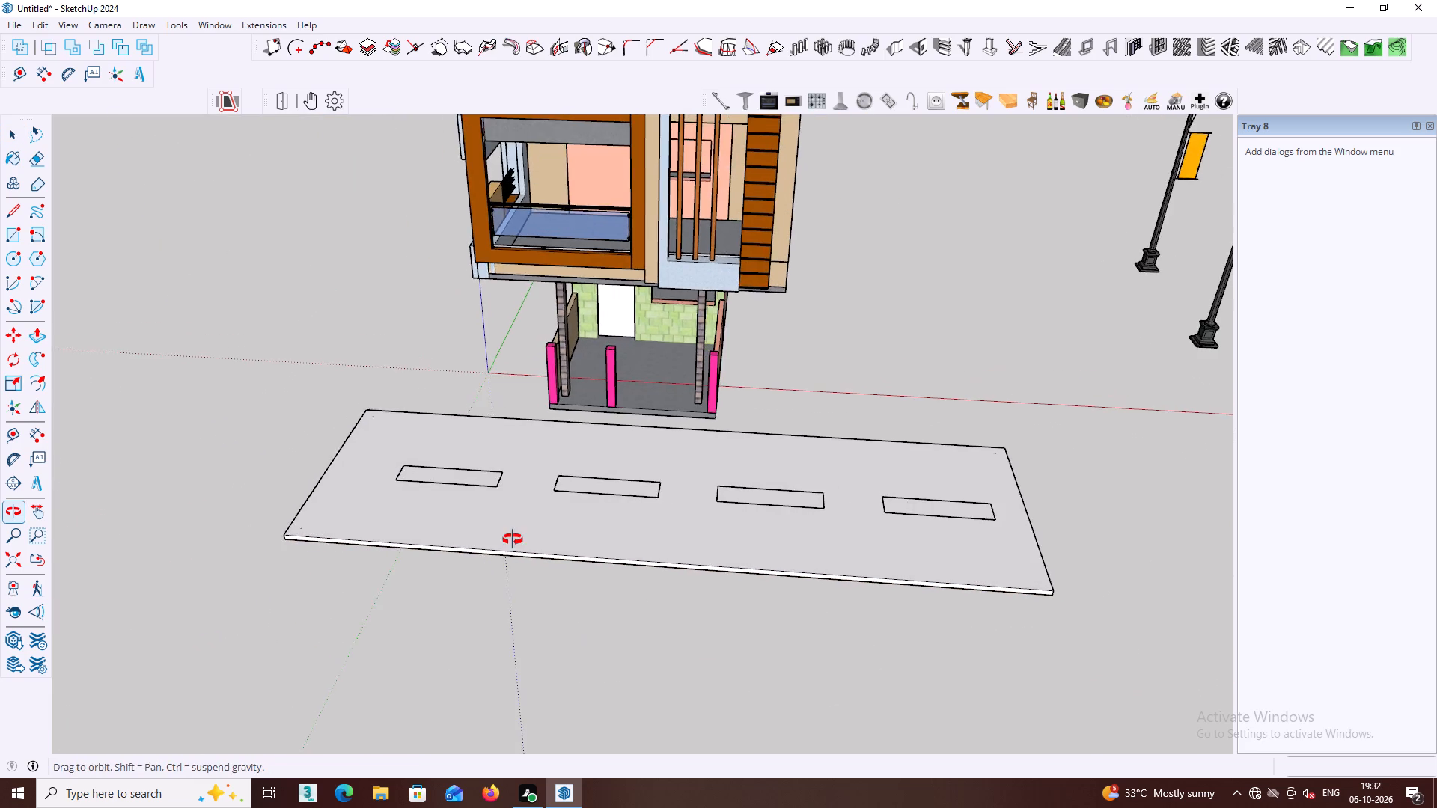
pyautogui.moveTo(513, 539); pyautogui.dragTo(668, 575, button='middle')
pyautogui.keyDown('shift'); pyautogui.moveTo(551, 544); pyautogui.dragTo(529, 478, button='middle'); pyautogui.keyUp('shift')
pyautogui.moveTo(527, 477); pyautogui.dragTo(526, 555, button='middle')
pyautogui.scroll(1, 496, 479)
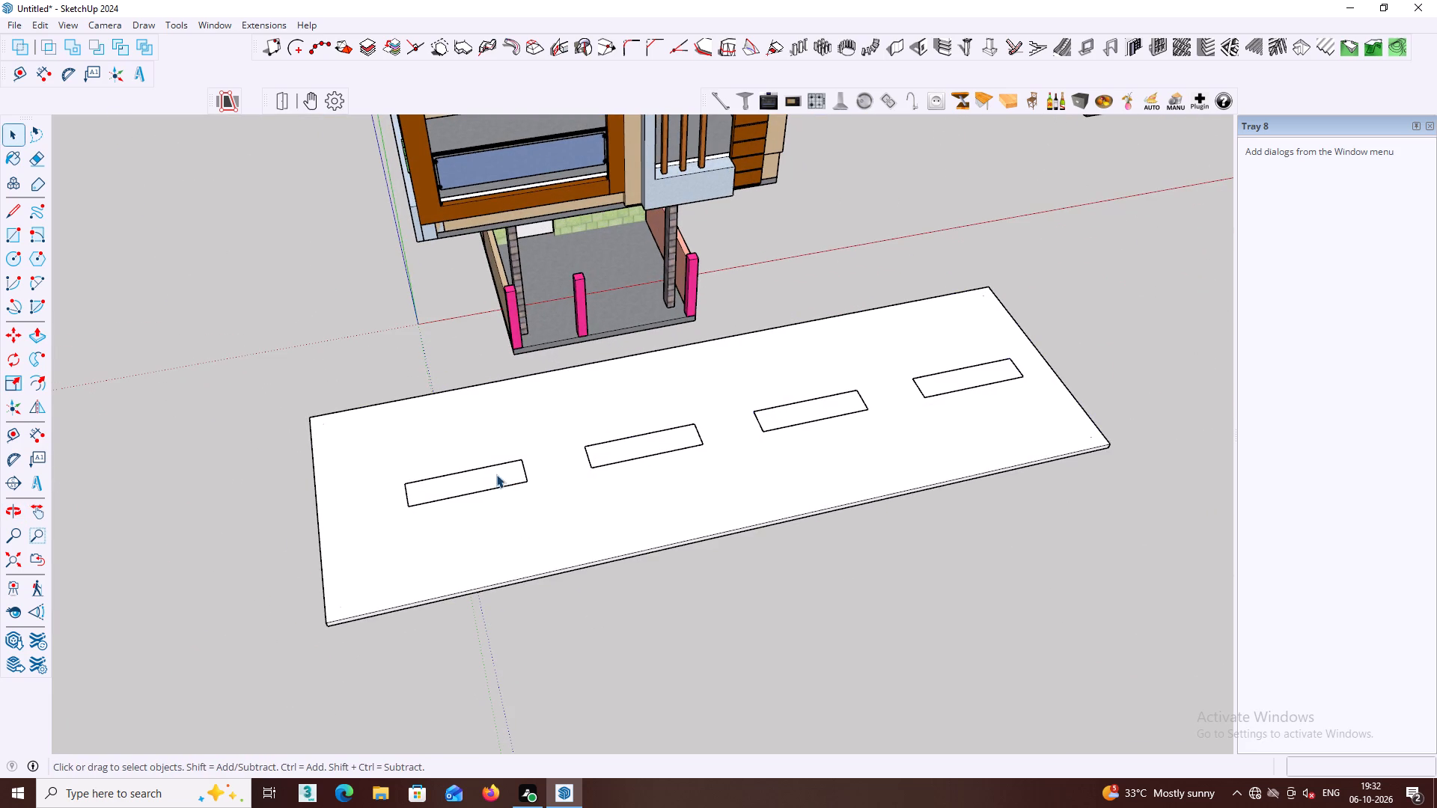
pyautogui.click(496, 474)
pyautogui.doubleClick(519, 438)
pyautogui.moveTo(528, 430); pyautogui.dragTo(513, 390, button='middle')
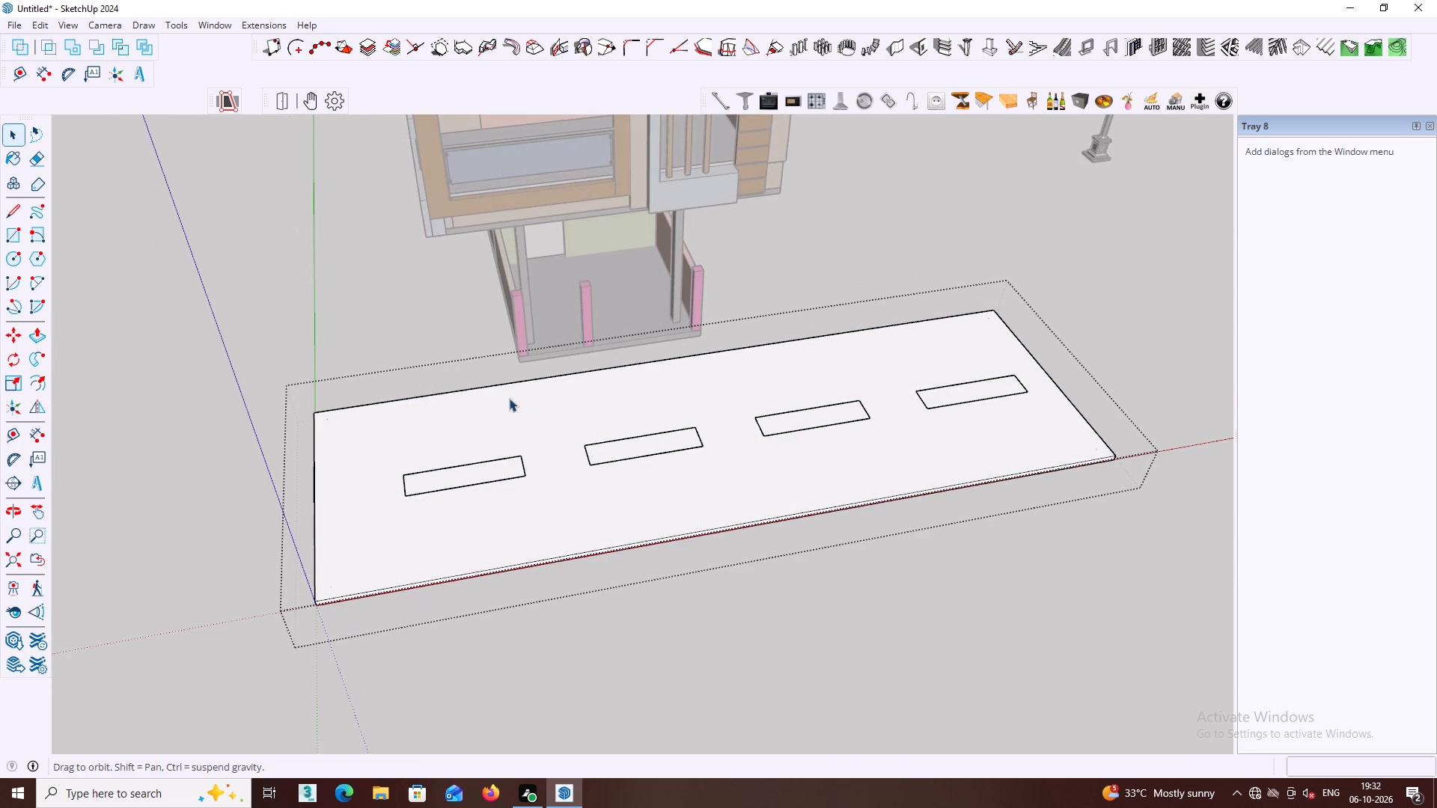
pyautogui.doubleClick(510, 399)
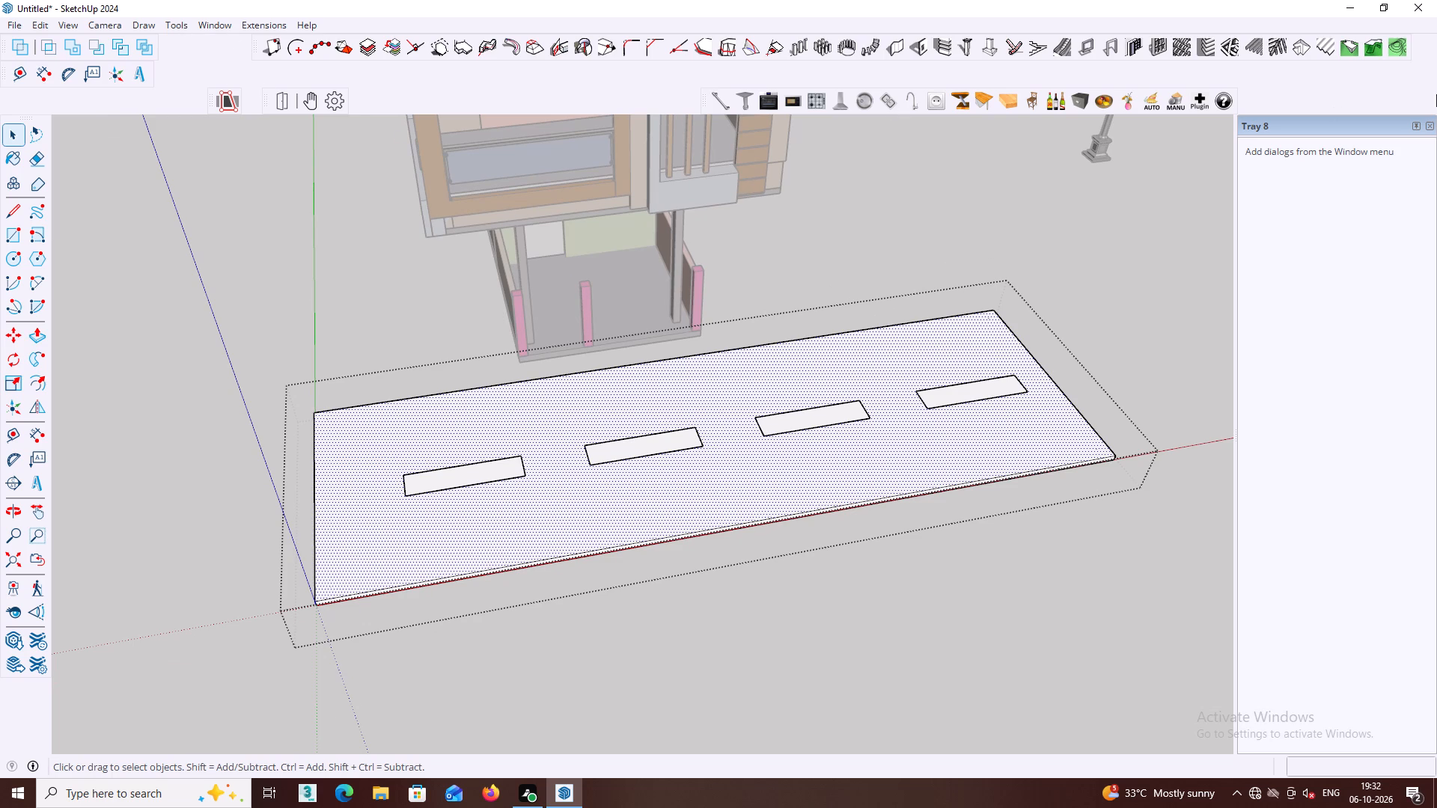
pyautogui.click(1427, 126)
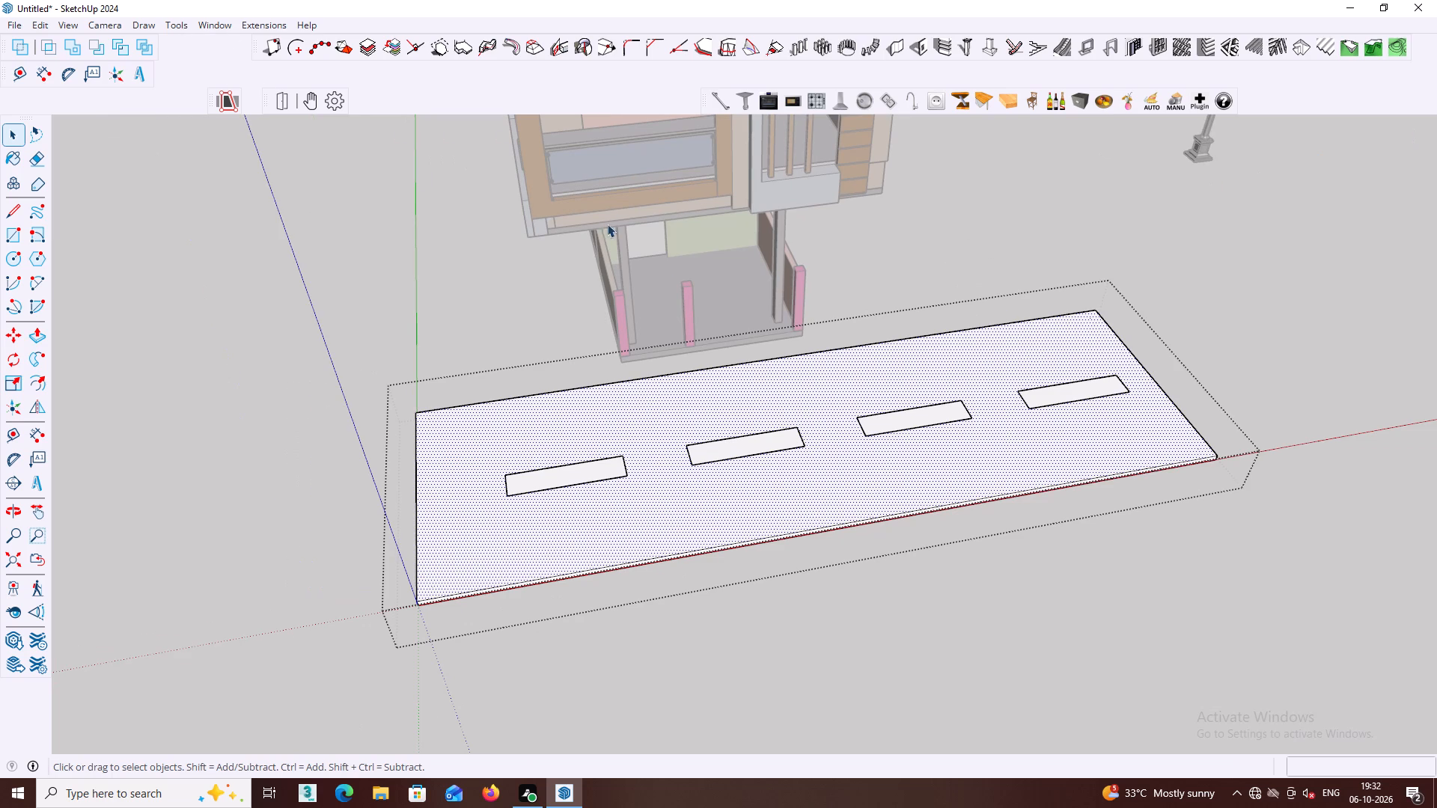
pyautogui.click(218, 27)
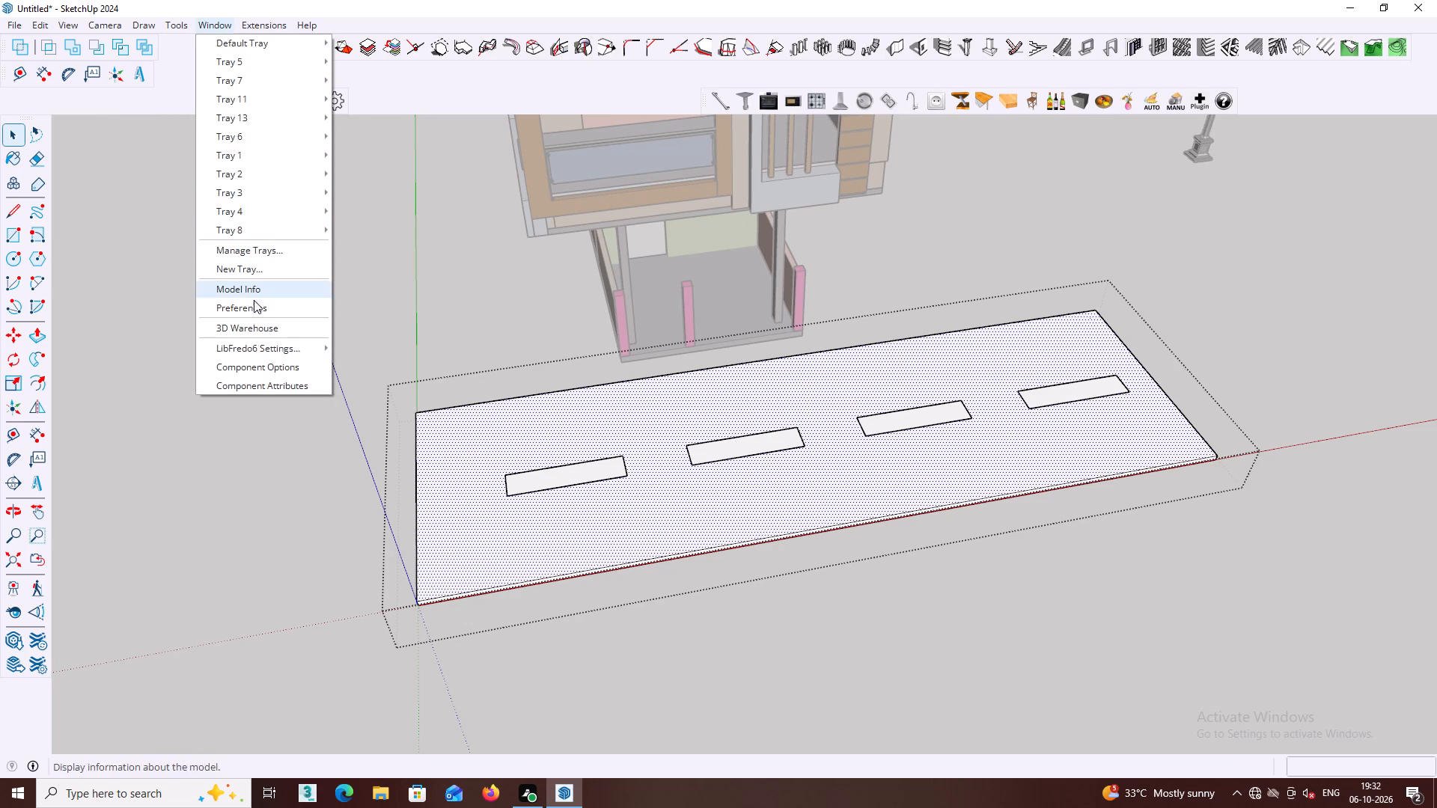
pyautogui.doubleClick(245, 273)
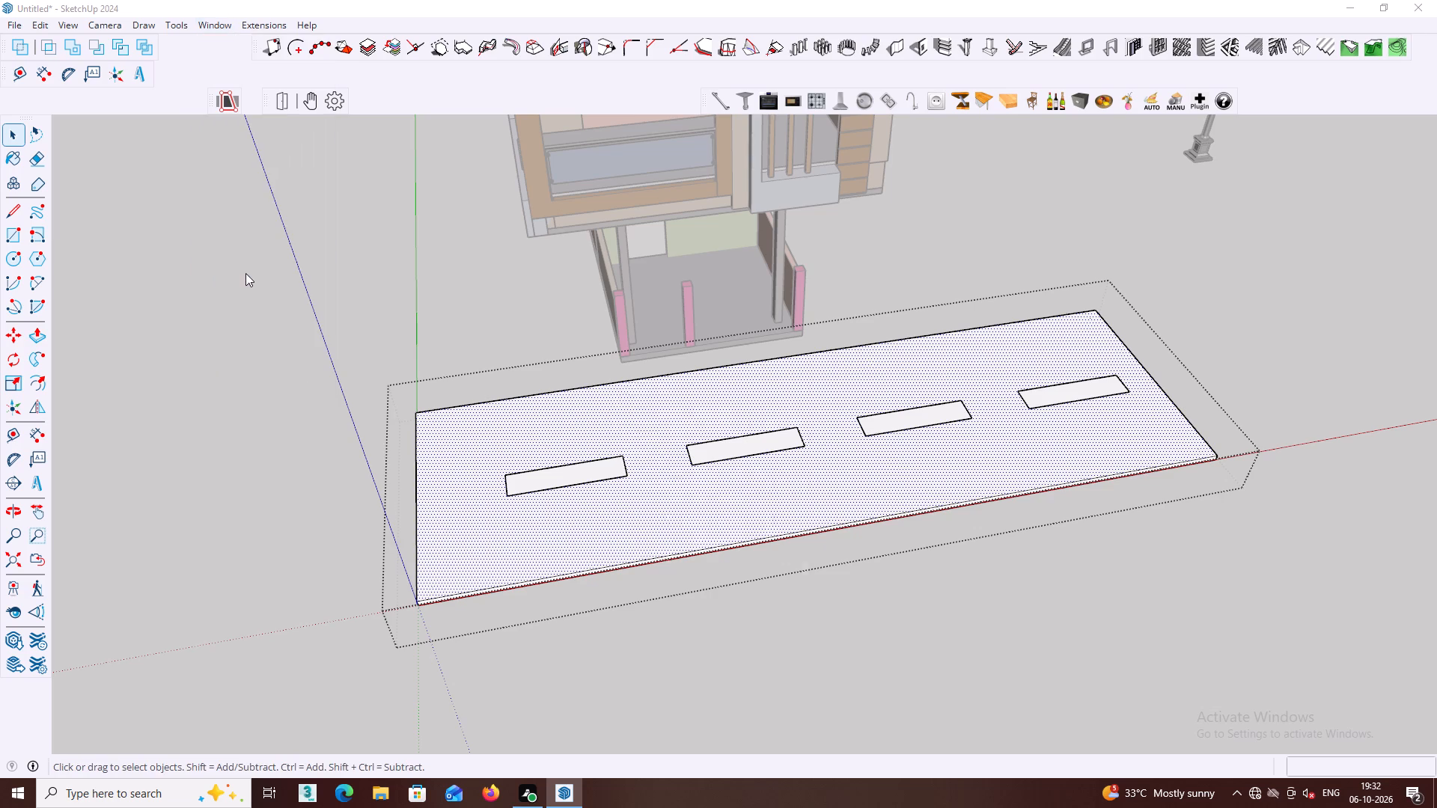
pyautogui.click(646, 320)
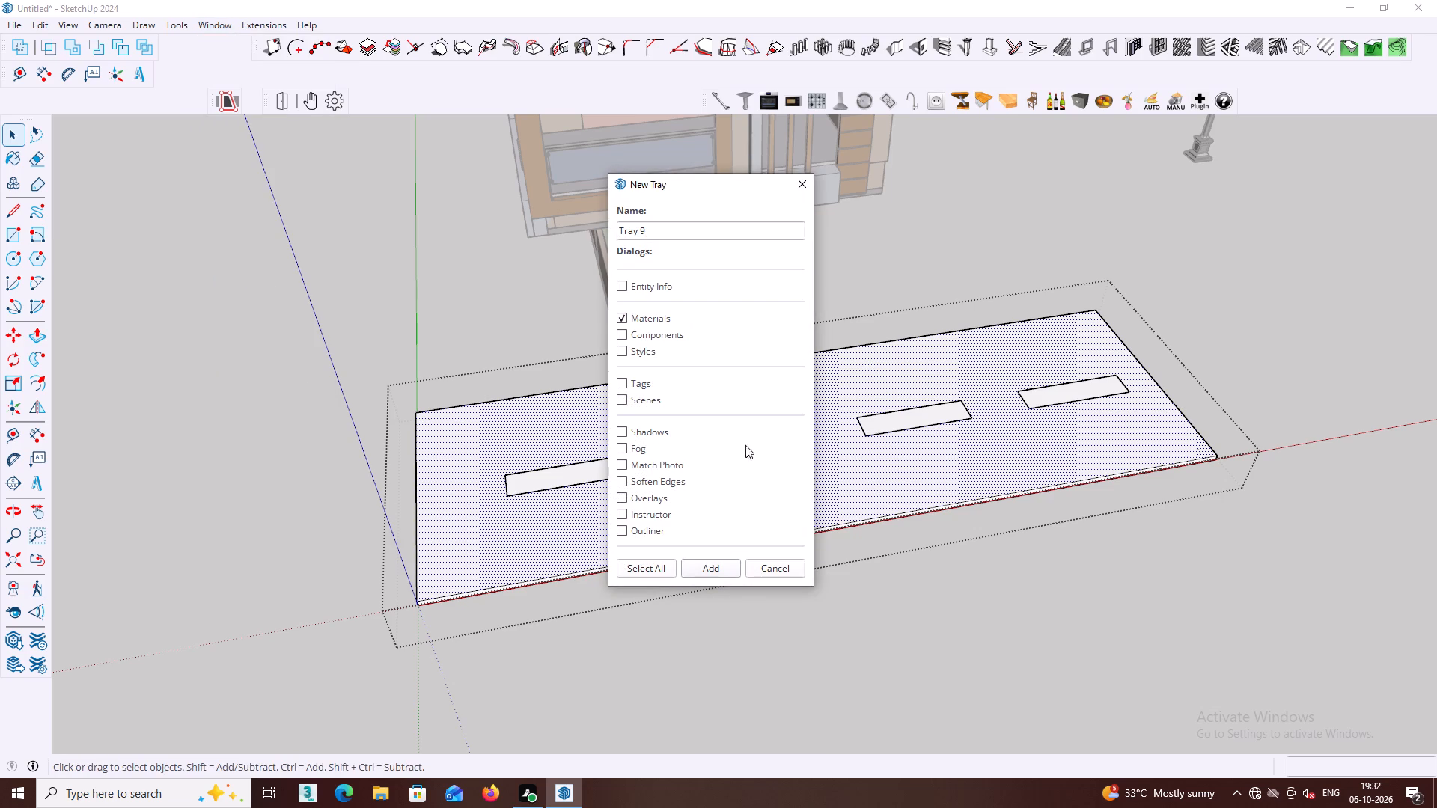
pyautogui.click(725, 563)
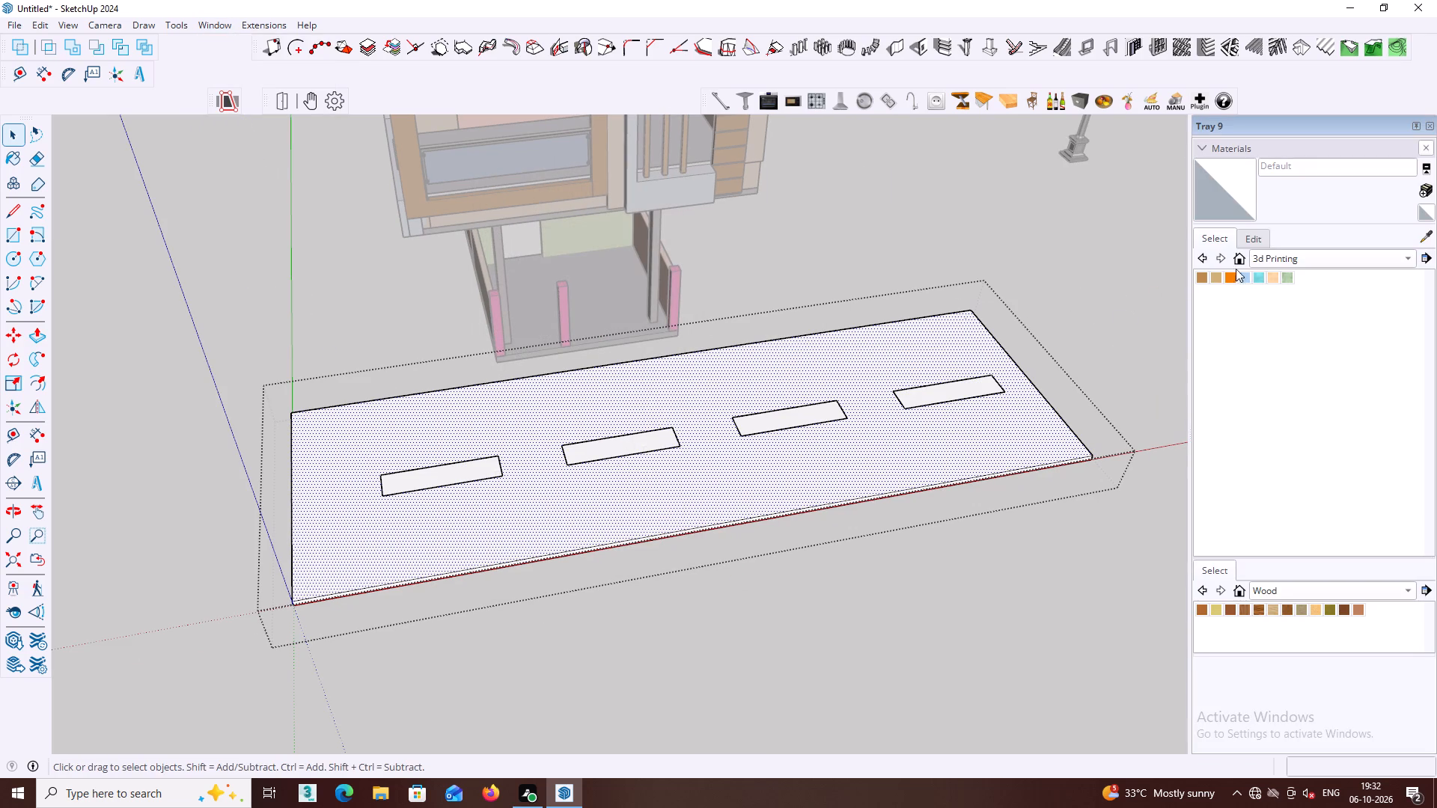
# Paint the selected top face black with Color M09 from the Colors collection, leaving the lane dashes unpainted, and close the group.
pyautogui.click(1405, 255)
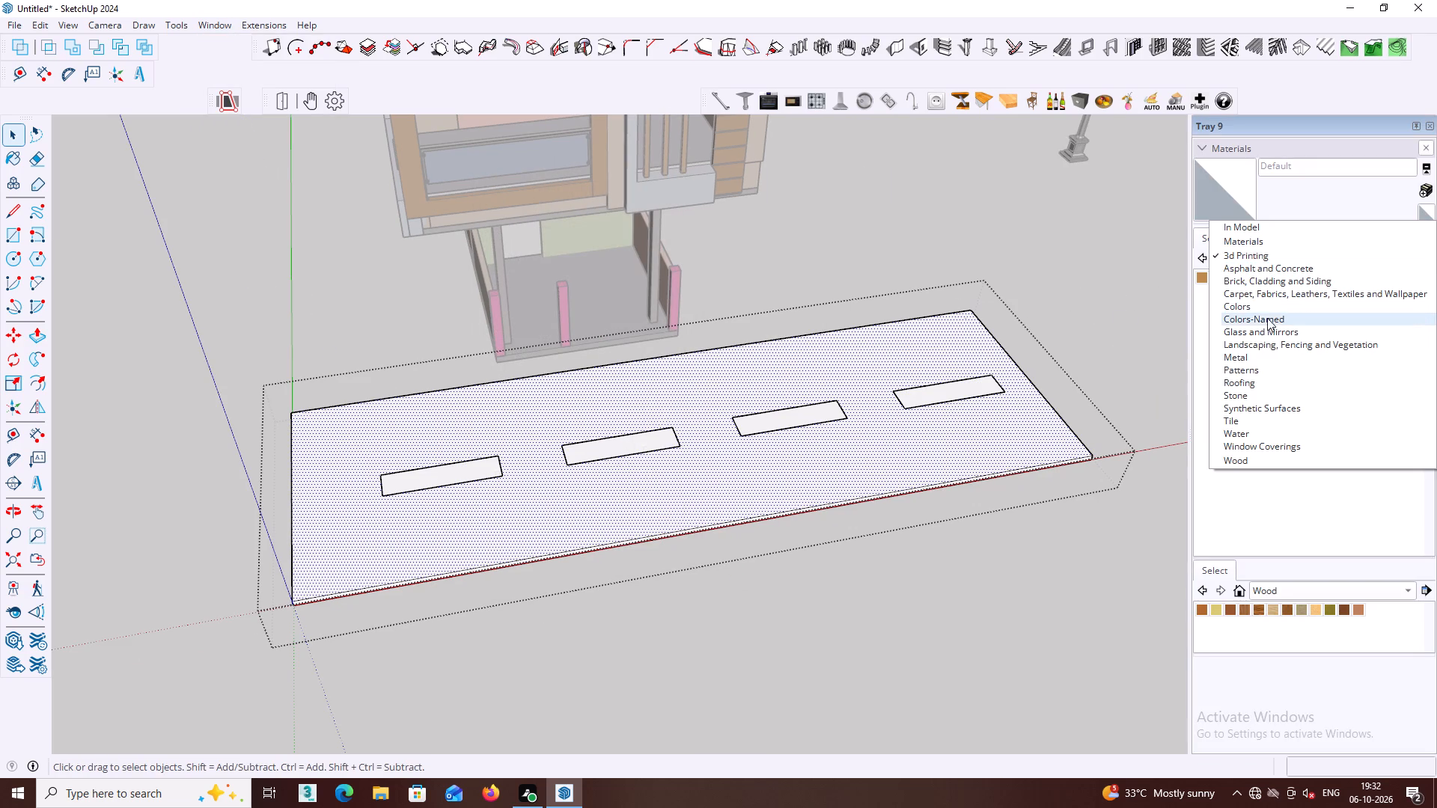
pyautogui.click(1265, 311)
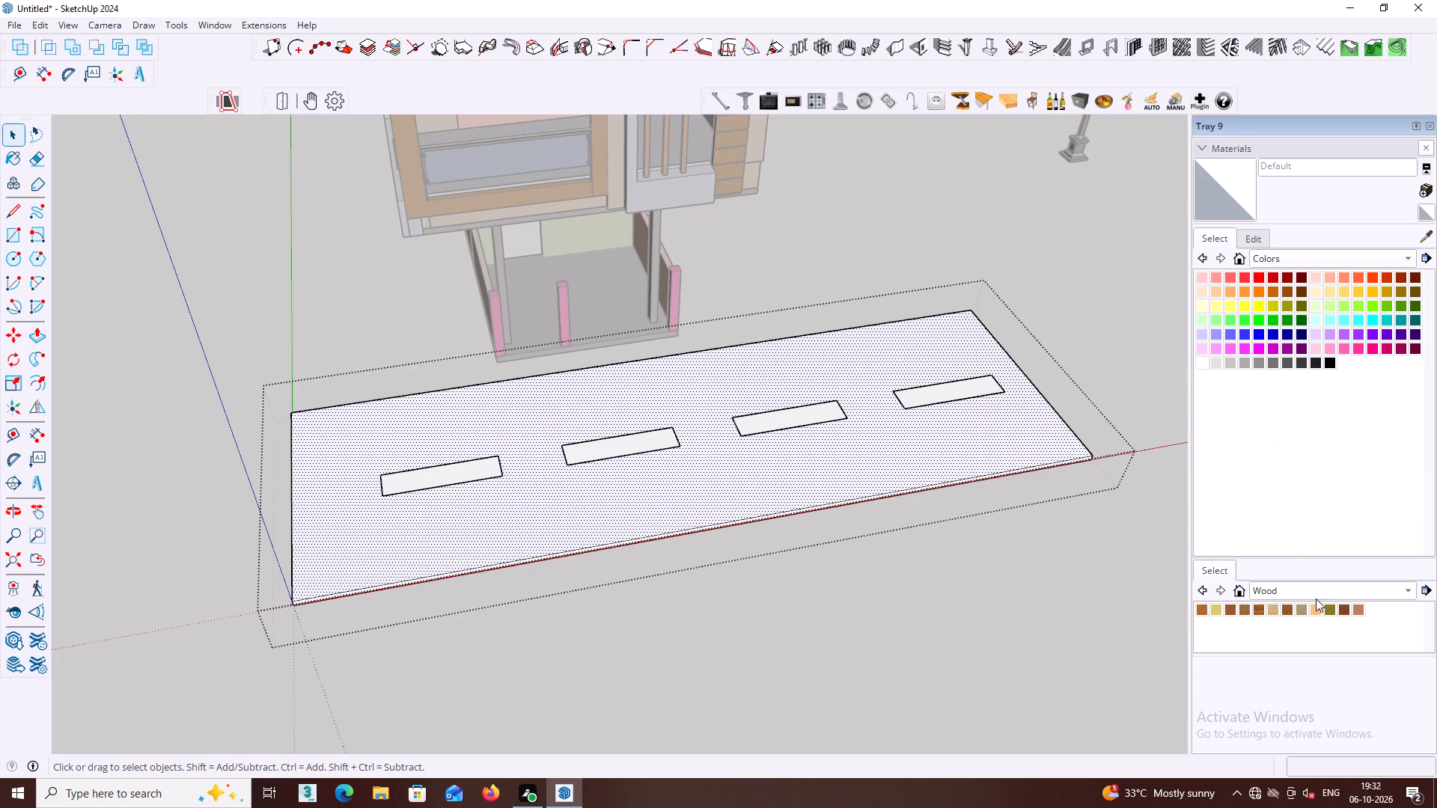
pyautogui.click(1330, 363)
pyautogui.click(1036, 443)
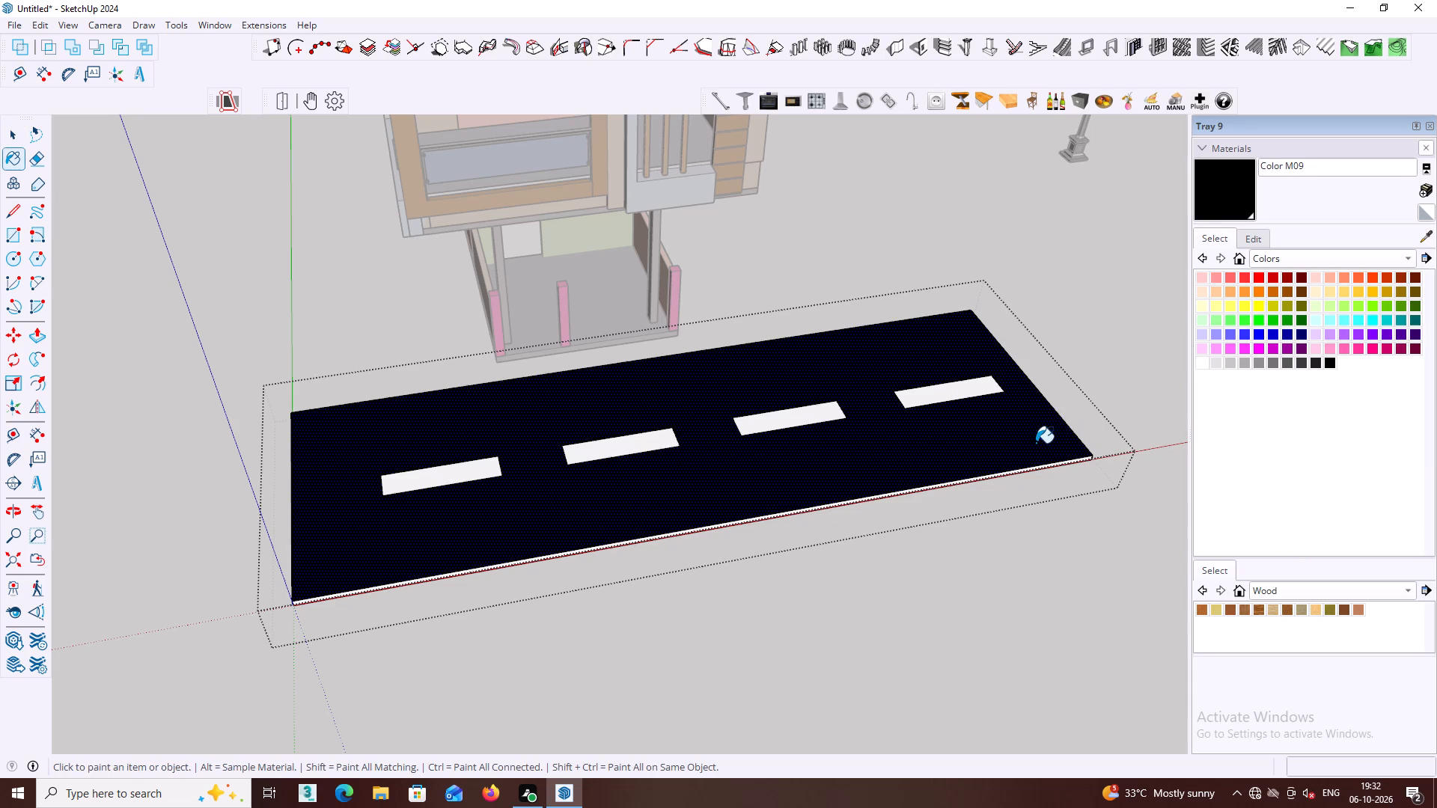
pyautogui.press('space')
pyautogui.click(1114, 361)
# Examine the painted road strip together with the house and street lights from several angles.
pyautogui.scroll(-3, 1113, 358)
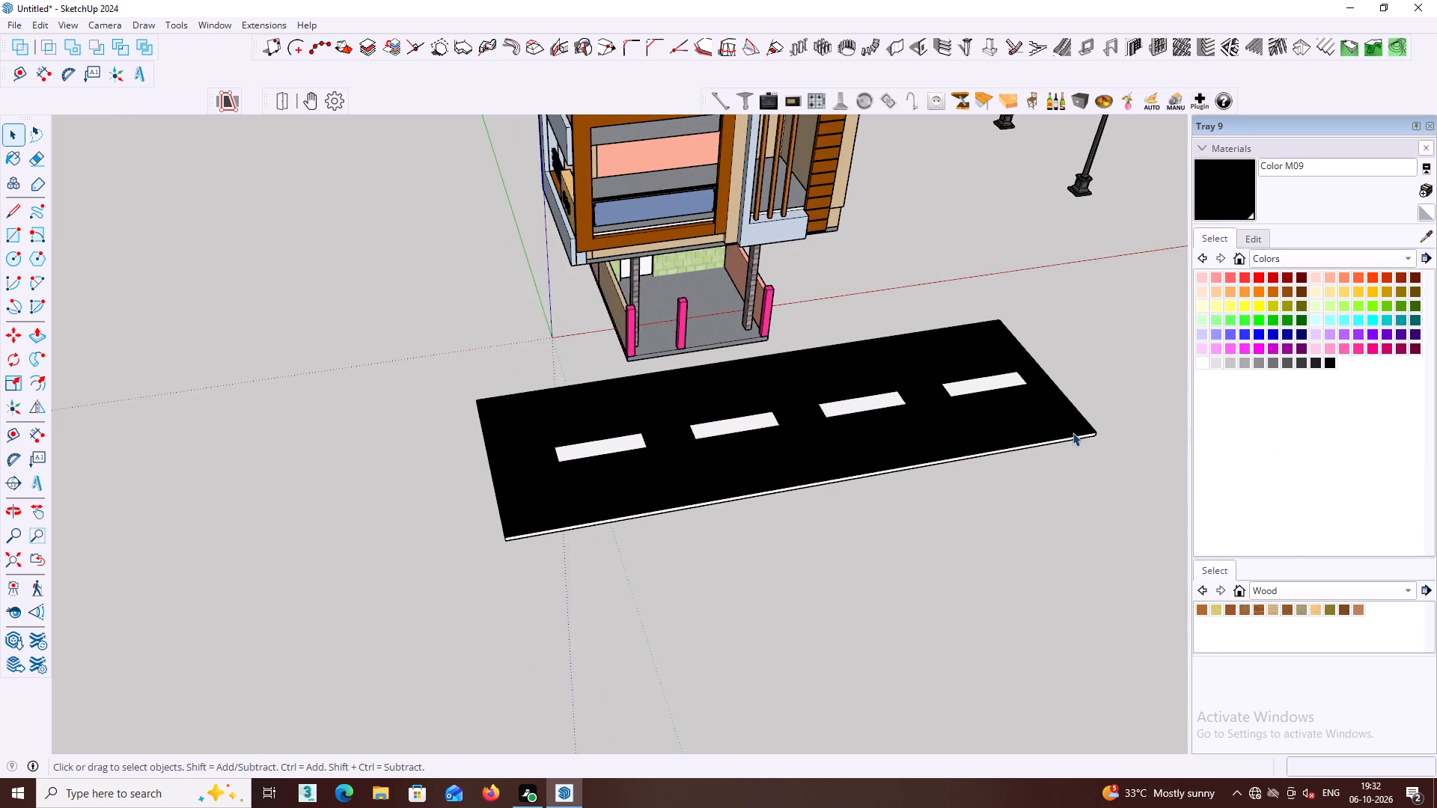
pyautogui.keyDown('shift'); pyautogui.moveTo(1073, 432); pyautogui.dragTo(852, 404, button='middle'); pyautogui.keyUp('shift')
pyautogui.moveTo(855, 411); pyautogui.dragTo(871, 327, button='middle')
pyautogui.scroll(1, 380, 426)
pyautogui.middleClick(465, 423)
pyautogui.moveTo(381, 472); pyautogui.dragTo(491, 455, button='middle')
pyautogui.moveTo(389, 478); pyautogui.dragTo(367, 456, button='middle')
pyautogui.moveTo(492, 443); pyautogui.dragTo(448, 472, button='middle')
pyautogui.scroll(-4, 454, 463)
pyautogui.moveTo(464, 459); pyautogui.dragTo(469, 470, button='middle')
pyautogui.moveTo(634, 459); pyautogui.dragTo(383, 488, button='middle')
pyautogui.middleClick(597, 493)
pyautogui.scroll(-1, 597, 492)
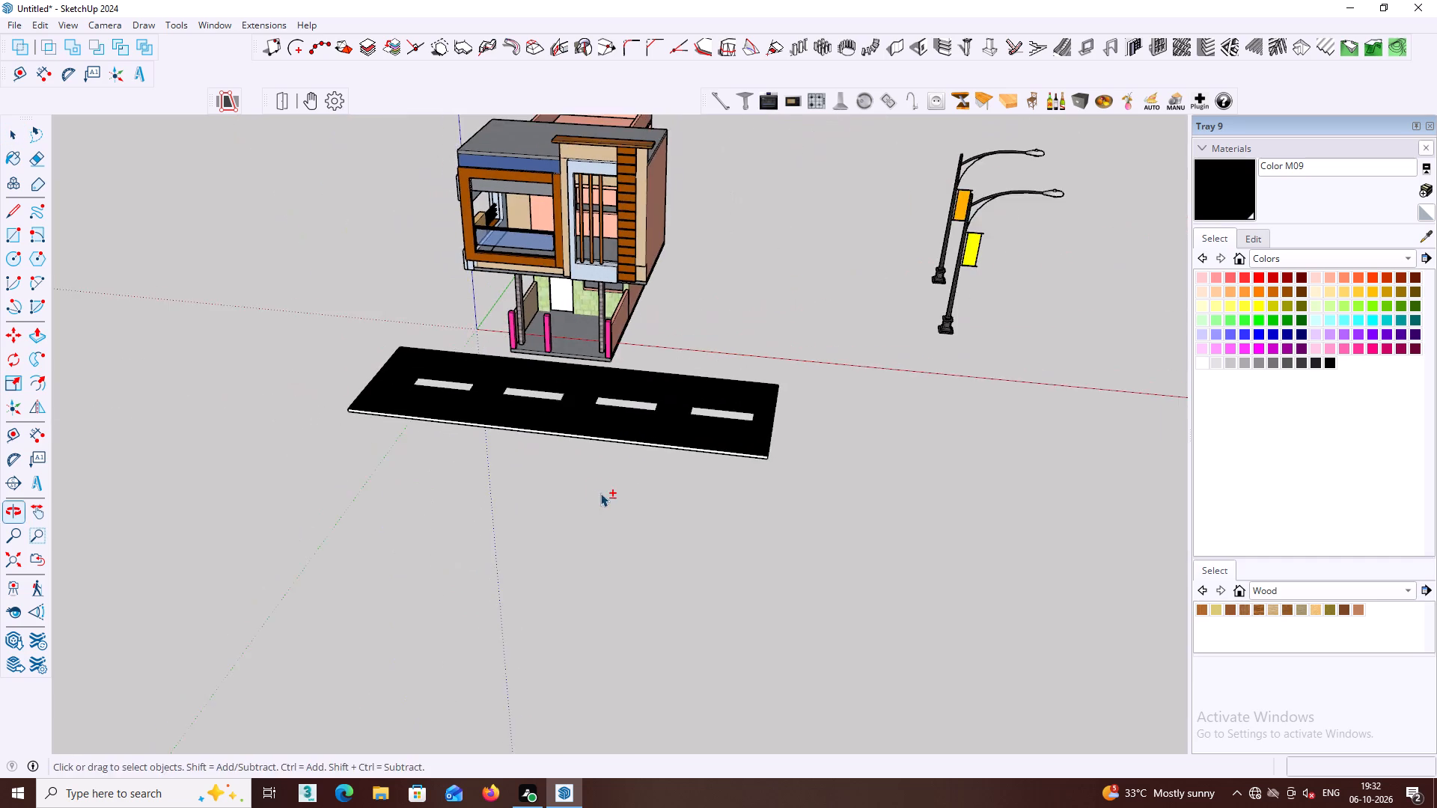
pyautogui.keyDown('shift'); pyautogui.moveTo(600, 492); pyautogui.dragTo(523, 447, button='middle'); pyautogui.keyUp('shift')
pyautogui.moveTo(506, 453); pyautogui.dragTo(579, 592, button='middle')
pyautogui.moveTo(555, 573); pyautogui.dragTo(594, 540, button='middle')
pyautogui.scroll(-3, 597, 537)
pyautogui.moveTo(625, 527); pyautogui.dragTo(673, 460, button='middle')
pyautogui.moveTo(525, 464); pyautogui.dragTo(529, 453, button='middle')
pyautogui.moveTo(541, 475); pyautogui.dragTo(534, 444, button='middle')
pyautogui.moveTo(553, 516); pyautogui.dragTo(558, 517, button='middle')
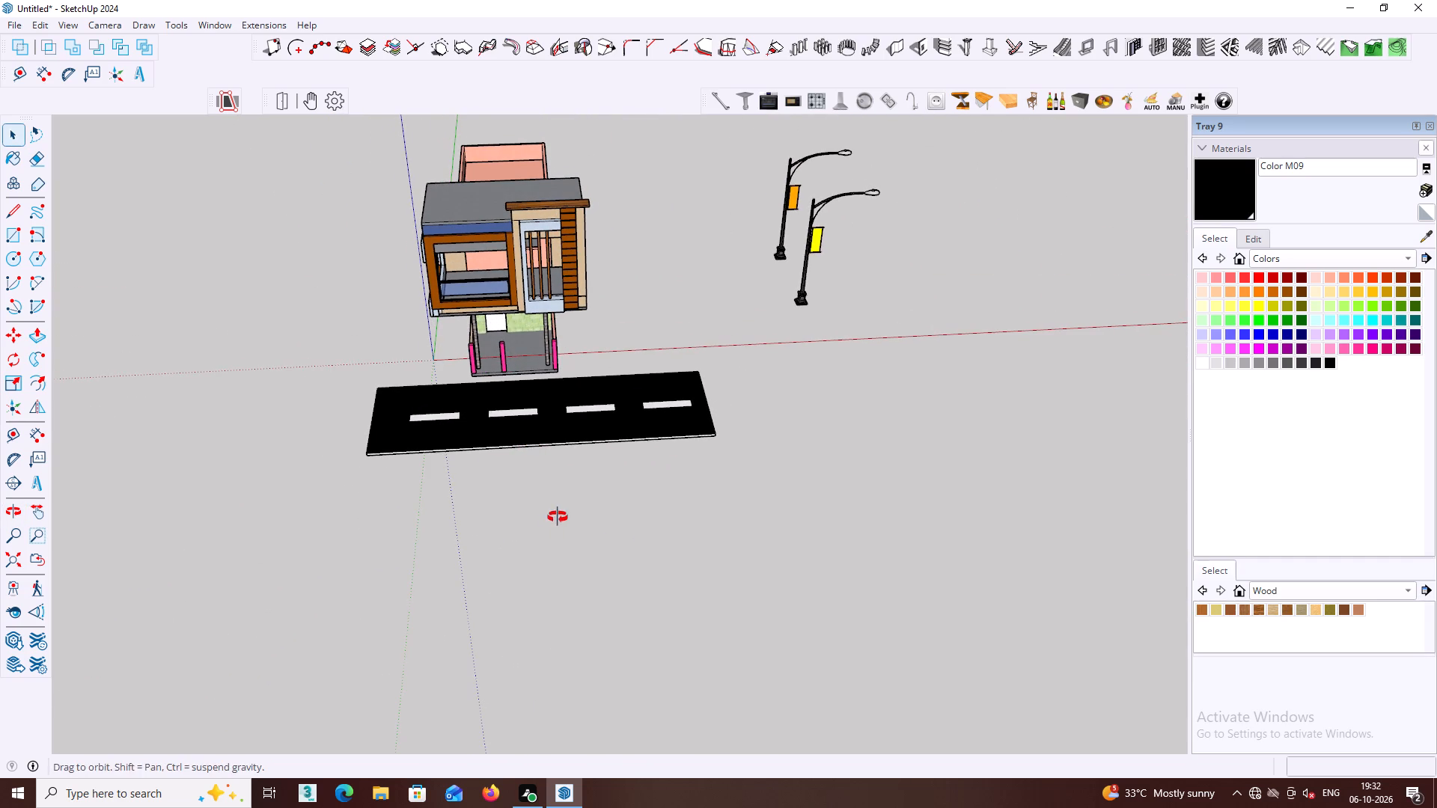
pyautogui.moveTo(558, 517); pyautogui.dragTo(614, 536, button='middle')
pyautogui.moveTo(564, 540); pyautogui.dragTo(565, 615, button='middle')
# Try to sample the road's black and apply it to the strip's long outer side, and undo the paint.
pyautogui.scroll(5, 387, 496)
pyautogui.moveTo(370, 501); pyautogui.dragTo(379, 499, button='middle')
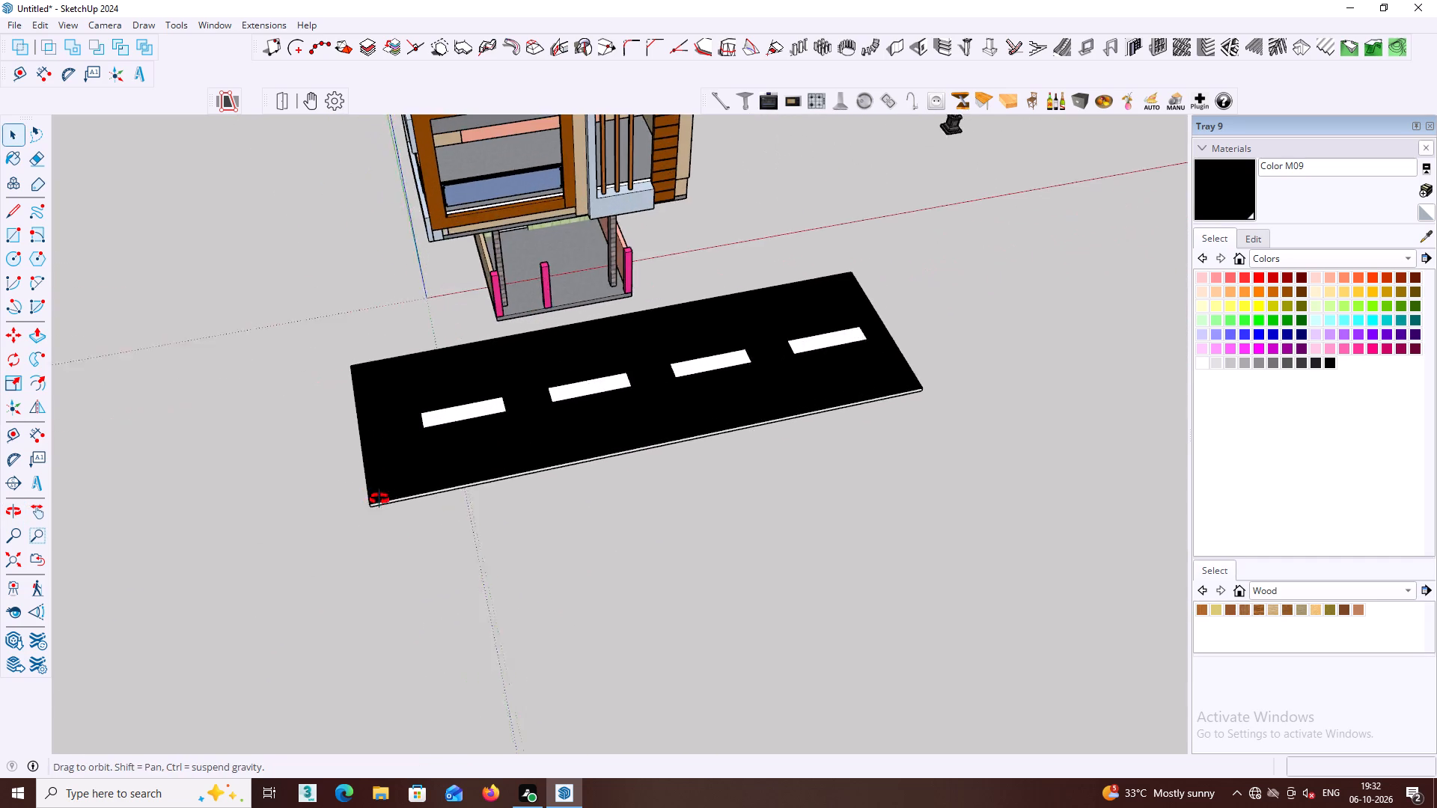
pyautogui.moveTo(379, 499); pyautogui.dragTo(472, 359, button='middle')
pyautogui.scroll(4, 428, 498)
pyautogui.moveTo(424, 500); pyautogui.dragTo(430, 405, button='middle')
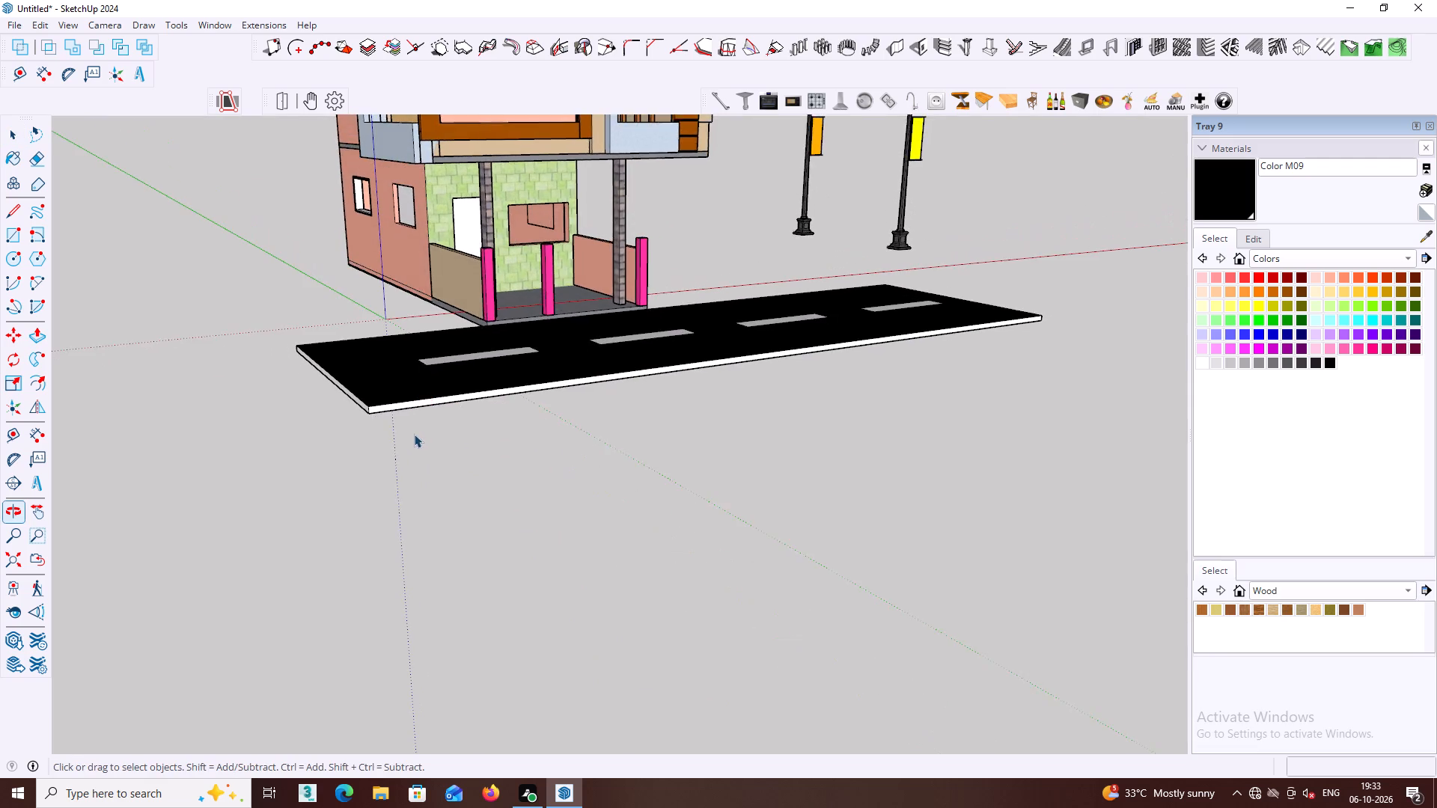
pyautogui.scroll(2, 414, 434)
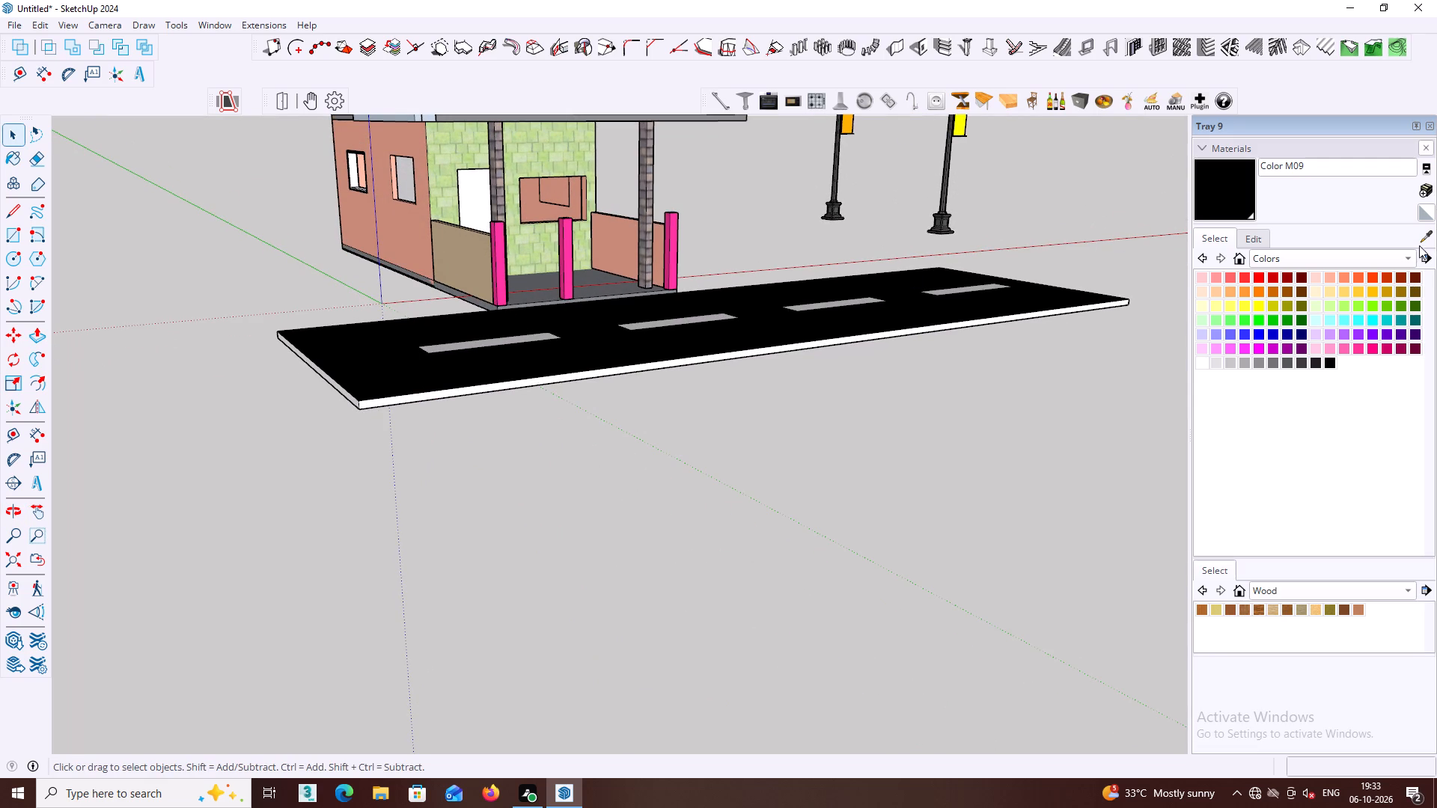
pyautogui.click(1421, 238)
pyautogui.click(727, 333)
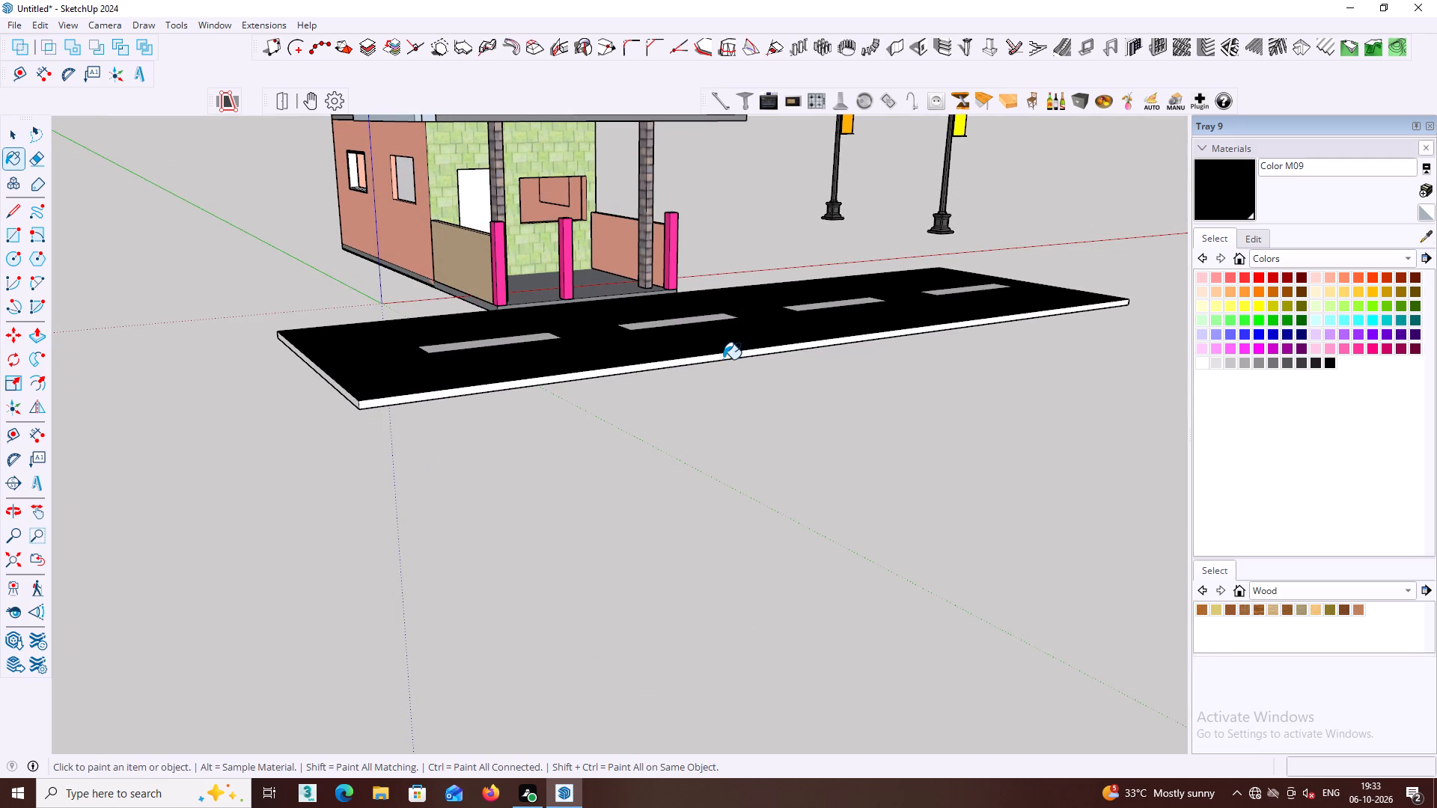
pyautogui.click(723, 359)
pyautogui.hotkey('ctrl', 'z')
# Open the strip's group and select the underside face within the border, around the lane dash outlines.
pyautogui.moveTo(686, 379); pyautogui.dragTo(733, 320, button='middle')
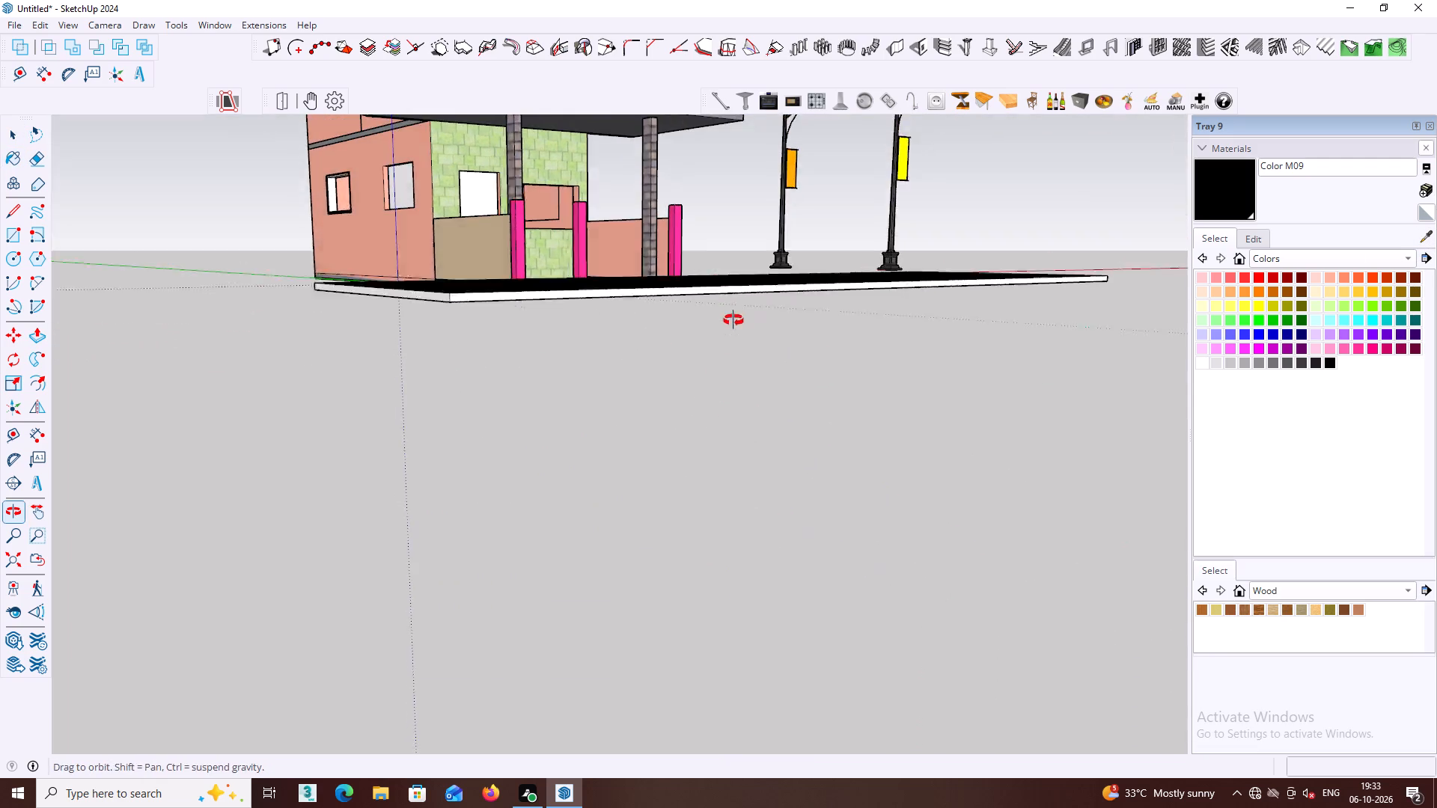
pyautogui.moveTo(733, 320); pyautogui.dragTo(735, 316, button='middle')
pyautogui.scroll(1, 671, 284)
pyautogui.press('space')
pyautogui.scroll(3, 634, 263)
pyautogui.moveTo(626, 257); pyautogui.dragTo(626, 249, button='middle')
pyautogui.moveTo(561, 242); pyautogui.dragTo(574, 171, button='middle')
pyautogui.moveTo(567, 186); pyautogui.dragTo(605, 279, button='middle')
pyautogui.moveTo(564, 300); pyautogui.dragTo(587, 230, button='middle')
pyautogui.click(605, 158)
pyautogui.click(615, 156)
pyautogui.click(621, 156)
pyautogui.click(644, 158)
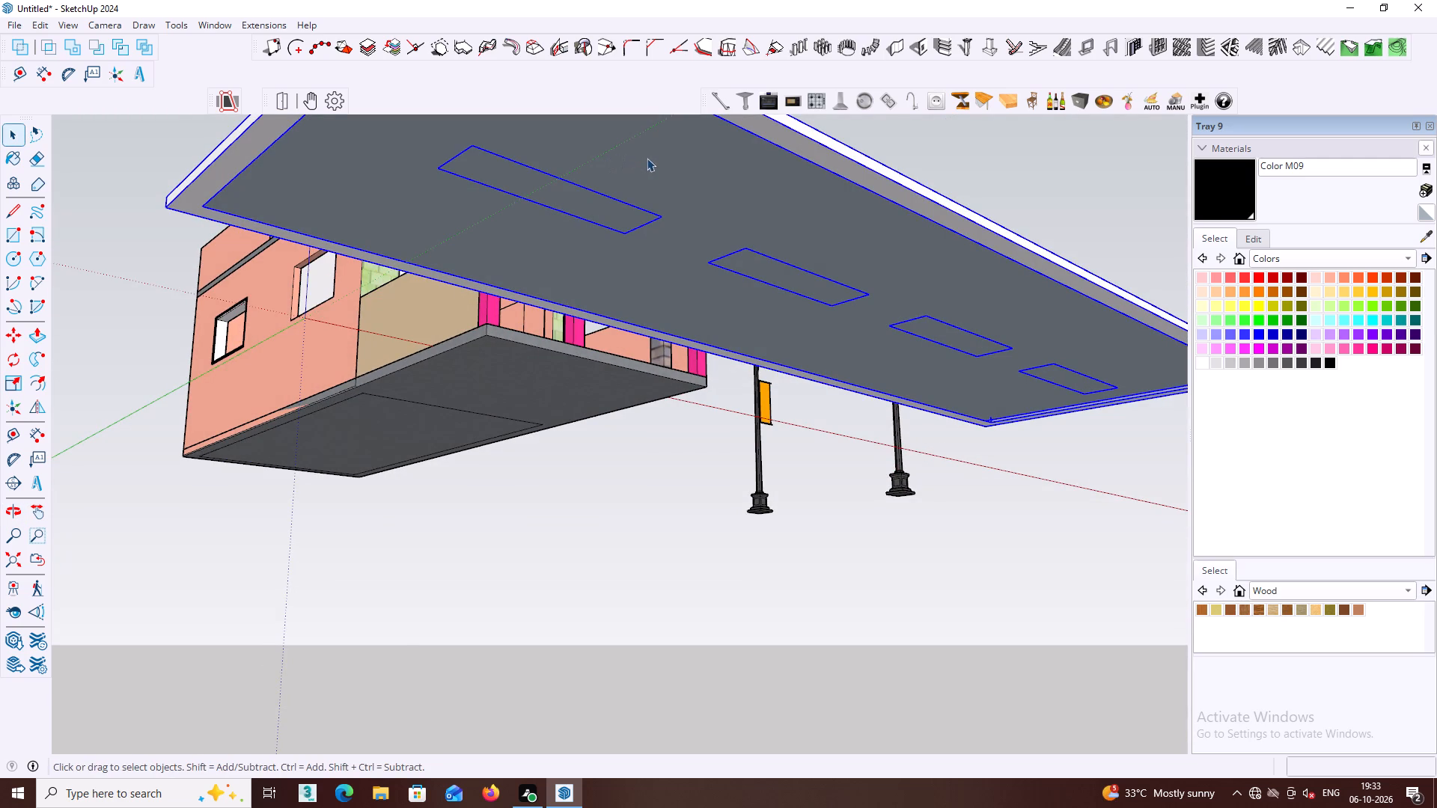
pyautogui.click(649, 158)
pyautogui.doubleClick(677, 164)
pyautogui.click(697, 171)
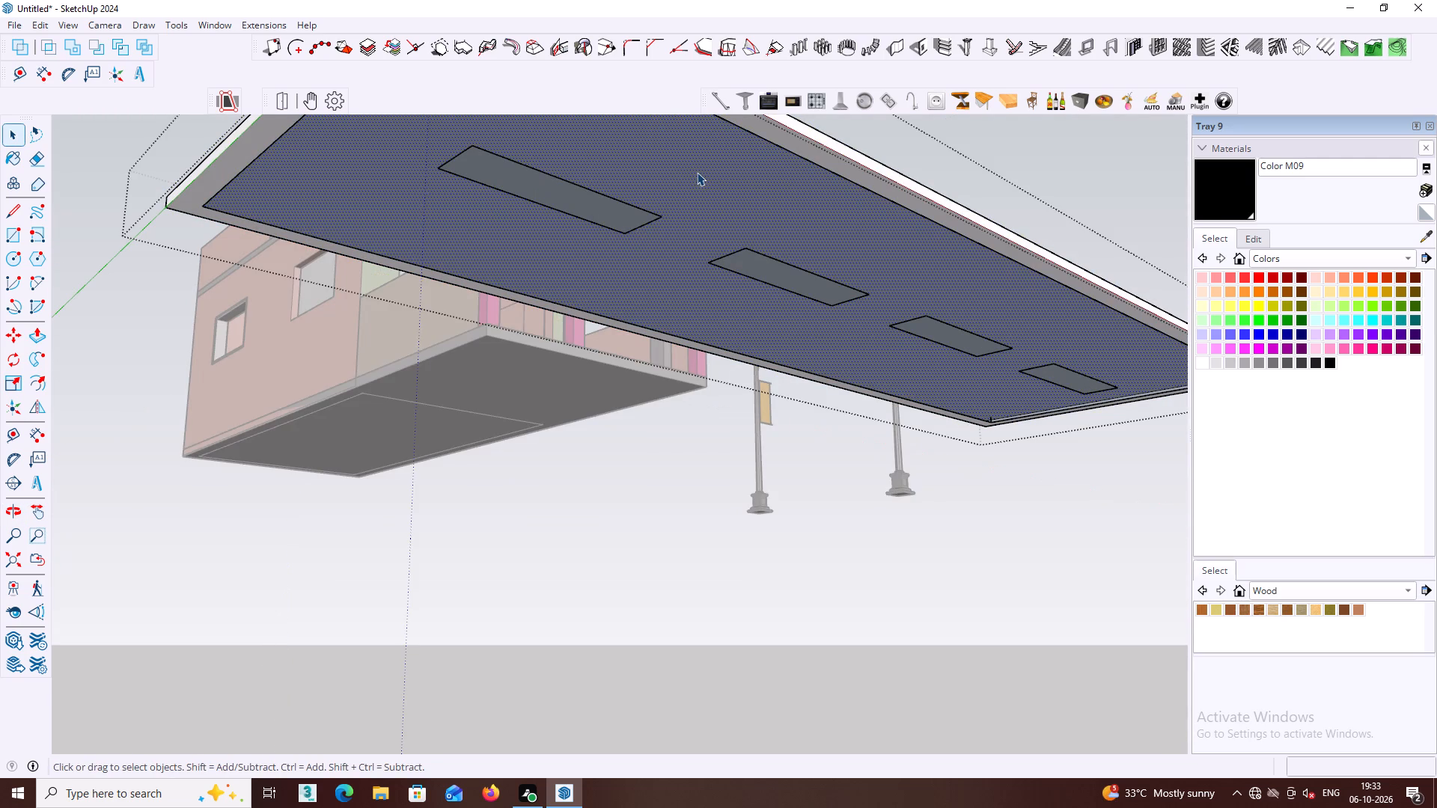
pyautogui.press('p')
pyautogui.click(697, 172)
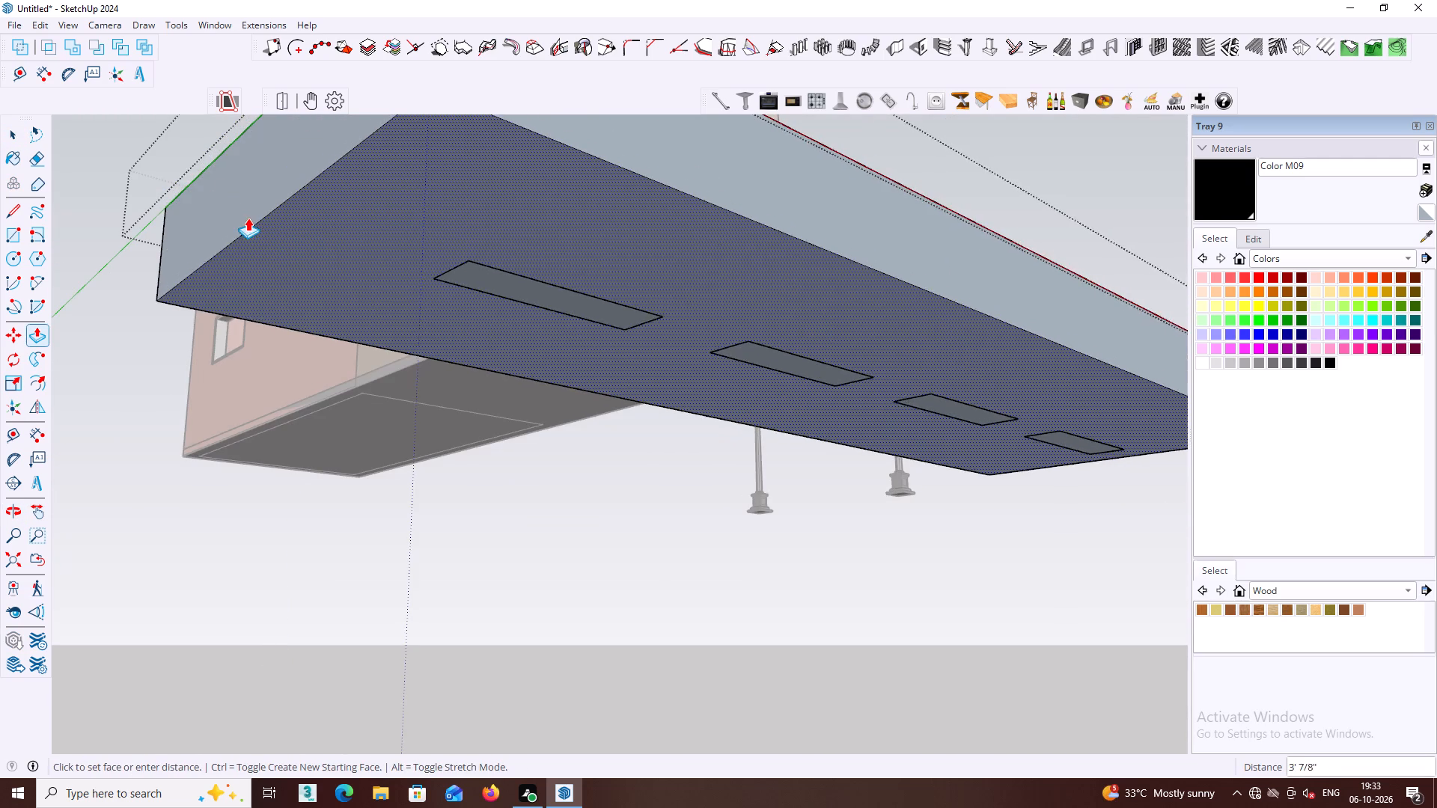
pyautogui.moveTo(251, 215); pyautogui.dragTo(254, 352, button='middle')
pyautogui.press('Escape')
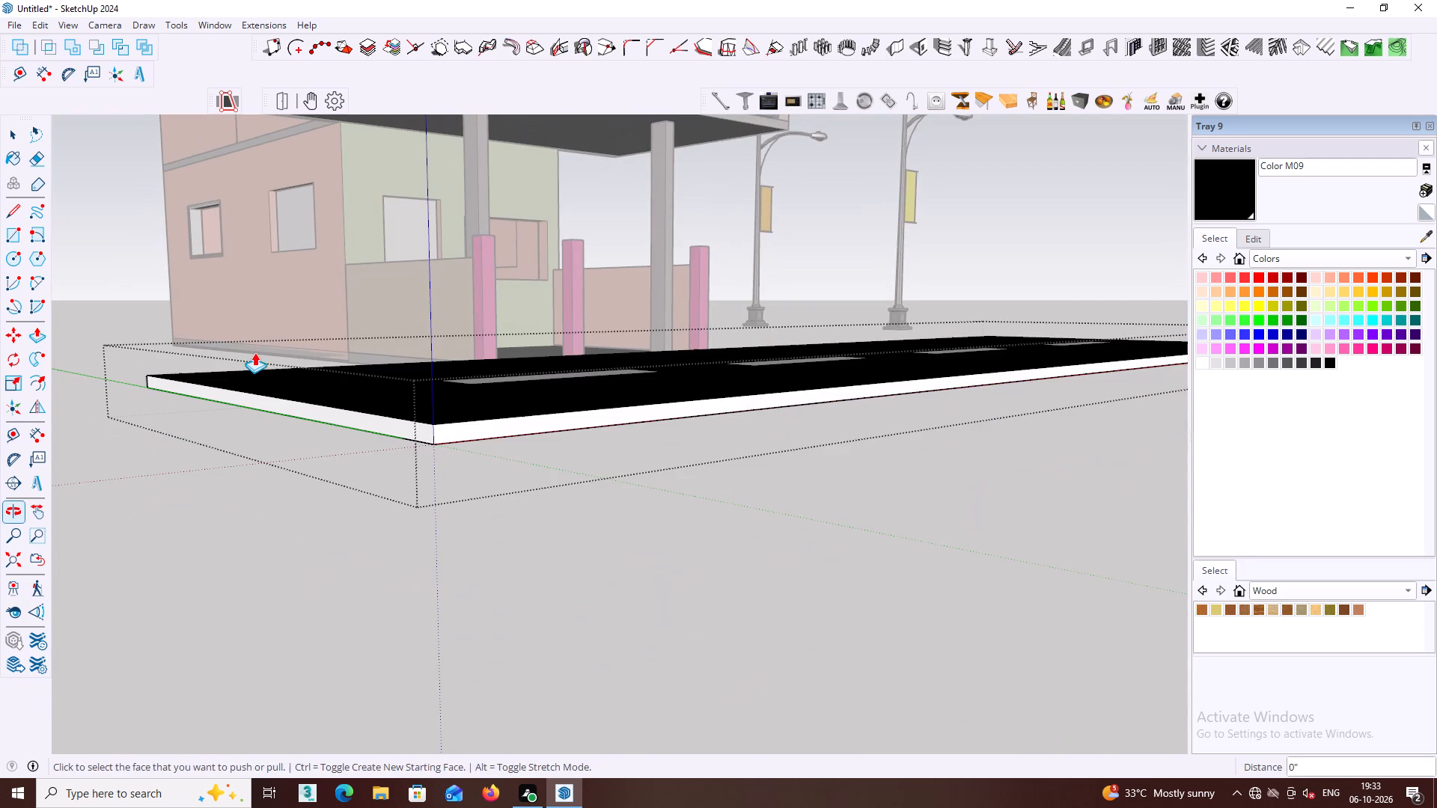
# Delete the short stray edge at the inner border corner of the strip's underside, on the house side, and close the group.
pyautogui.moveTo(405, 419); pyautogui.dragTo(226, 111, button='middle')
pyautogui.moveTo(550, 418); pyautogui.dragTo(546, 405, button='middle')
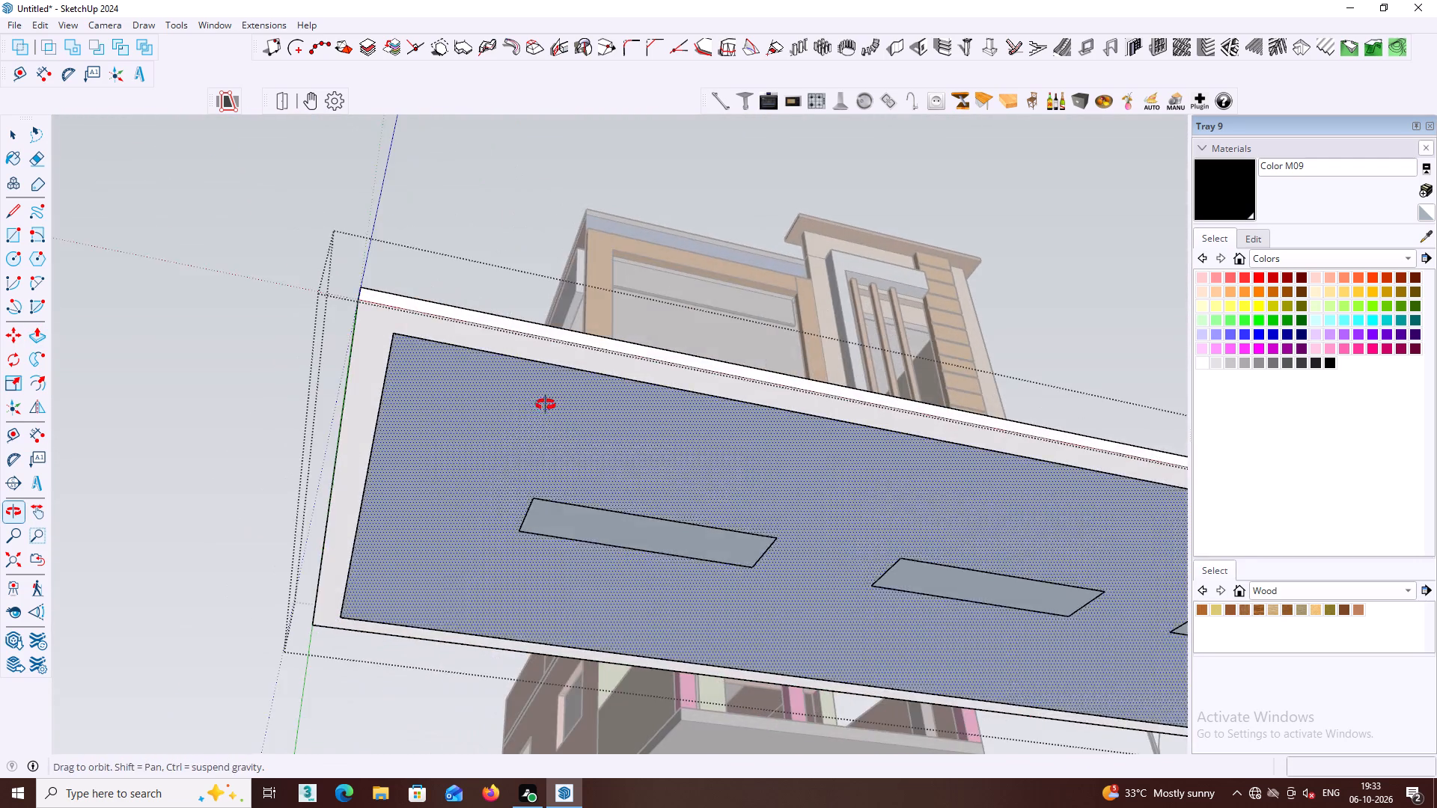
pyautogui.moveTo(546, 405); pyautogui.dragTo(469, 343, button='middle')
pyautogui.press('space')
pyautogui.scroll(2, 318, 570)
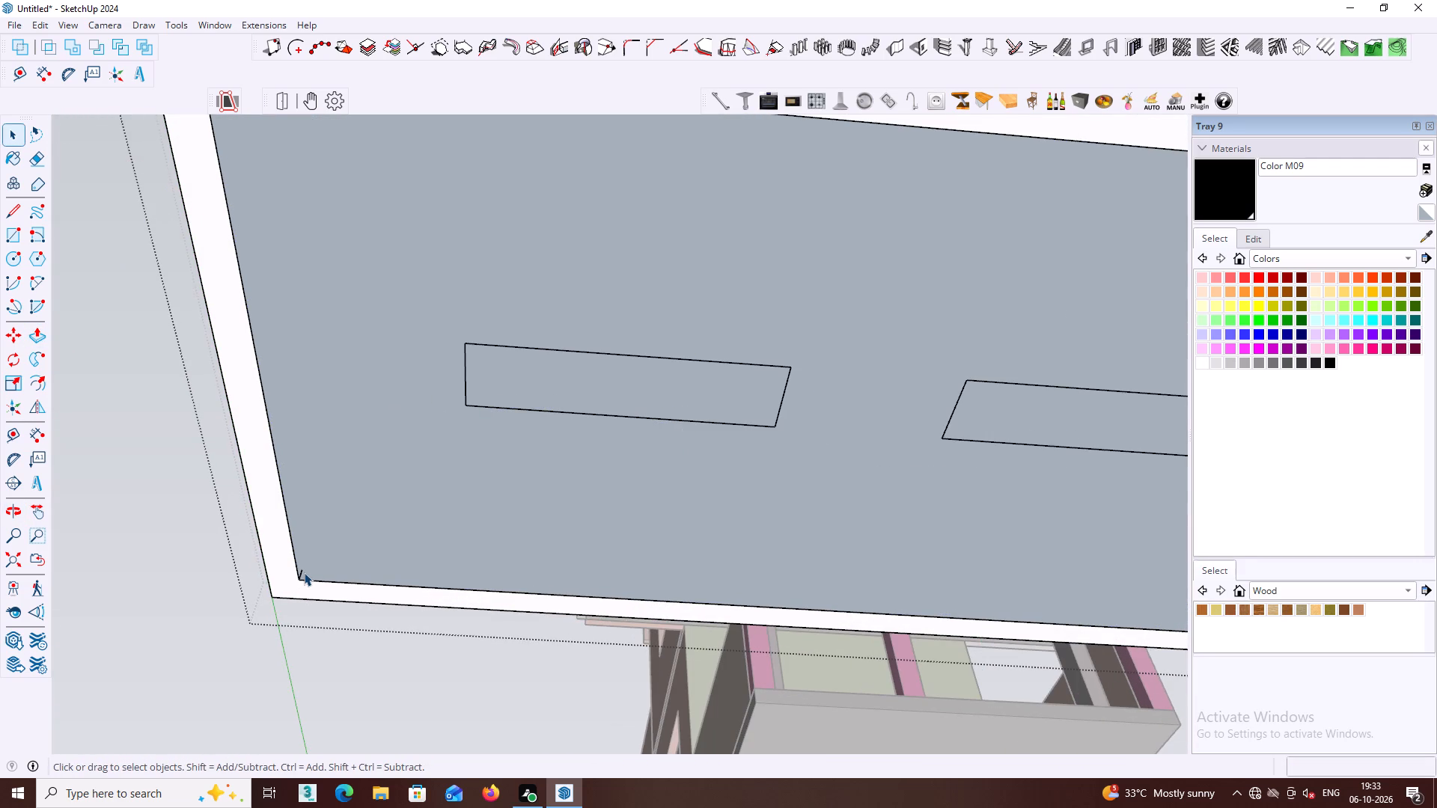
pyautogui.click(304, 572)
pyautogui.click(301, 572)
pyautogui.press('Delete')
pyautogui.scroll(-1, 301, 573)
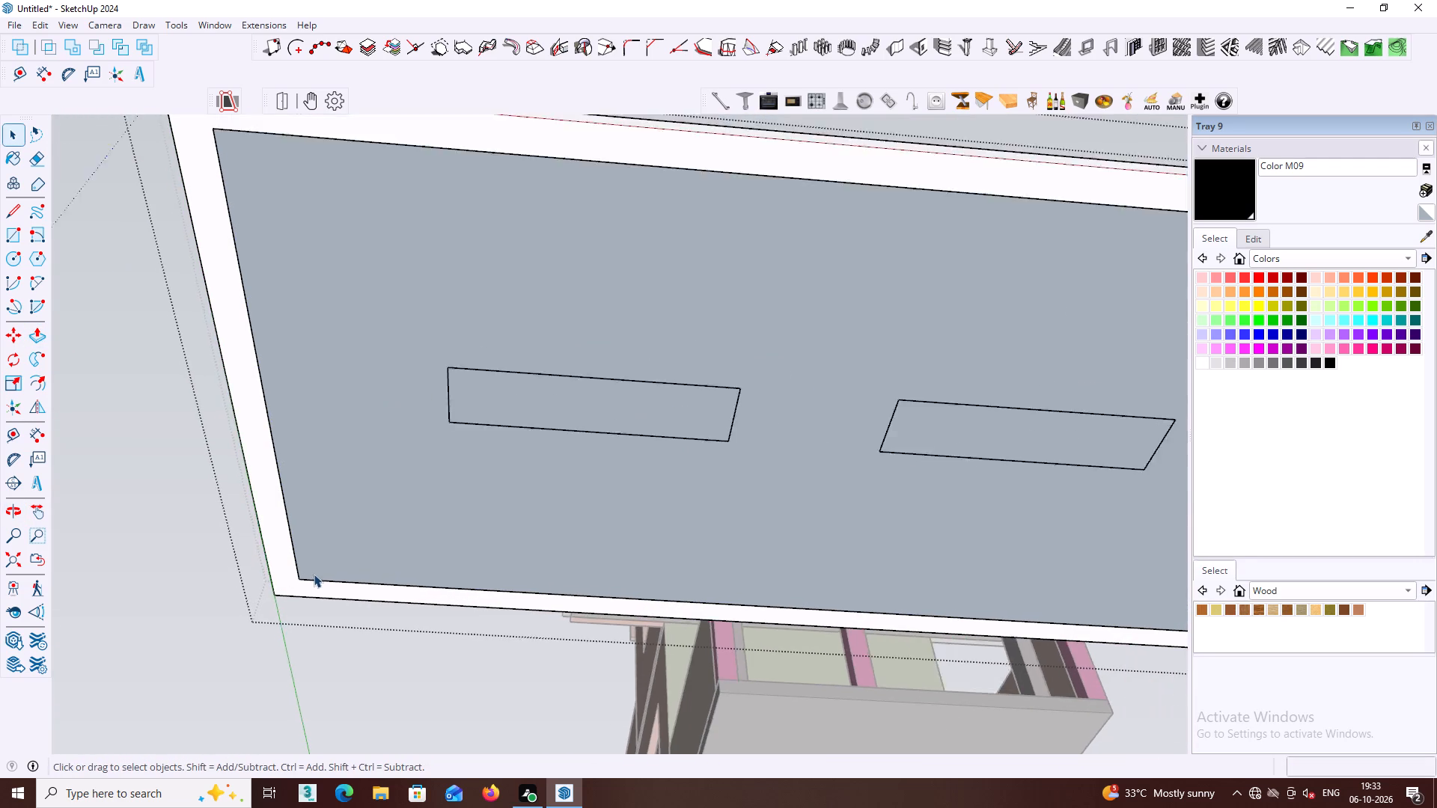
pyautogui.scroll(-6, 314, 574)
pyautogui.moveTo(594, 486); pyautogui.dragTo(621, 649, button='middle')
pyautogui.moveTo(623, 602); pyautogui.dragTo(624, 610, button='middle')
pyautogui.scroll(-5, 623, 602)
pyautogui.moveTo(647, 583); pyautogui.dragTo(628, 482, button='middle')
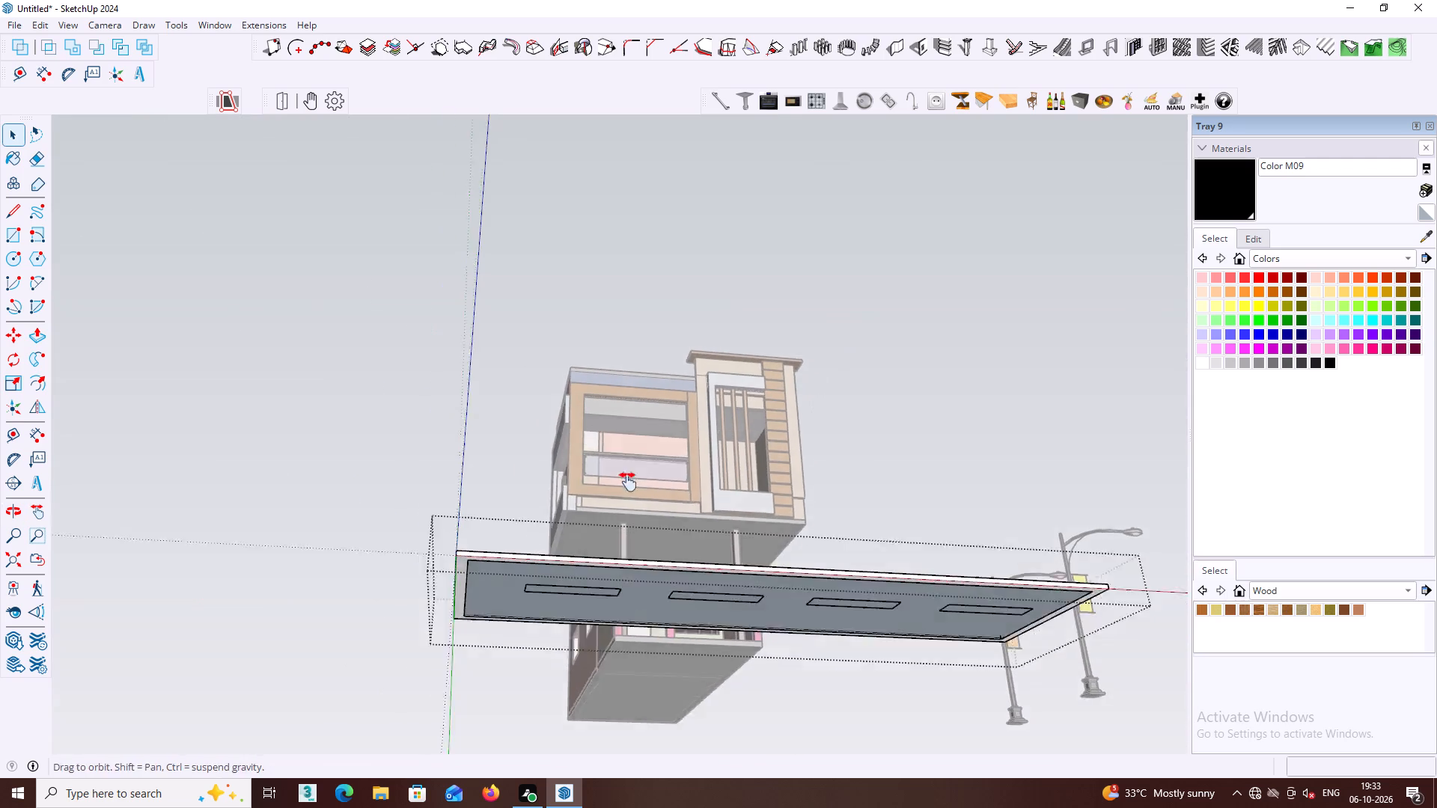
pyautogui.moveTo(628, 482); pyautogui.dragTo(611, 429, button='middle')
pyautogui.moveTo(638, 456); pyautogui.dragTo(706, 738, button='middle')
pyautogui.middleClick(721, 683)
pyautogui.click(1013, 513)
# Open the road strip's group and paint its long outer side face black with Color M09.
pyautogui.moveTo(1012, 512); pyautogui.dragTo(846, 467, button='middle')
pyautogui.moveTo(852, 479); pyautogui.dragTo(856, 562, button='middle')
pyautogui.keyDown('shift'); pyautogui.moveTo(810, 551); pyautogui.dragTo(781, 453, button='middle'); pyautogui.keyUp('shift')
pyautogui.moveTo(774, 454); pyautogui.dragTo(595, 454, button='middle')
pyautogui.moveTo(744, 468); pyautogui.dragTo(677, 442, button='middle')
pyautogui.scroll(4, 648, 494)
pyautogui.middleClick(648, 499)
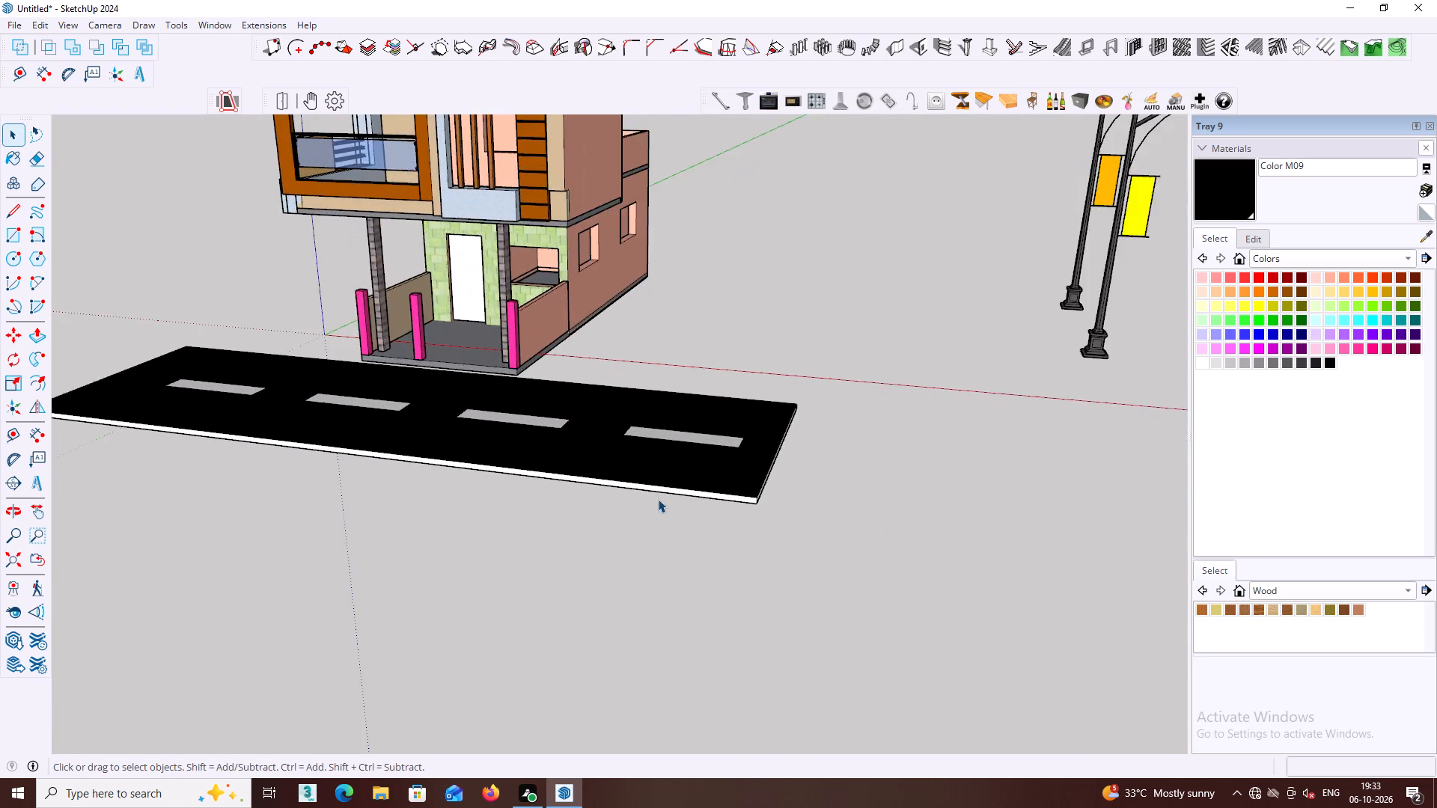
pyautogui.scroll(3, 658, 499)
pyautogui.middleClick(660, 501)
pyautogui.moveTo(674, 505); pyautogui.dragTo(729, 423, button='middle')
pyautogui.scroll(3, 733, 422)
pyautogui.tripleClick(740, 397)
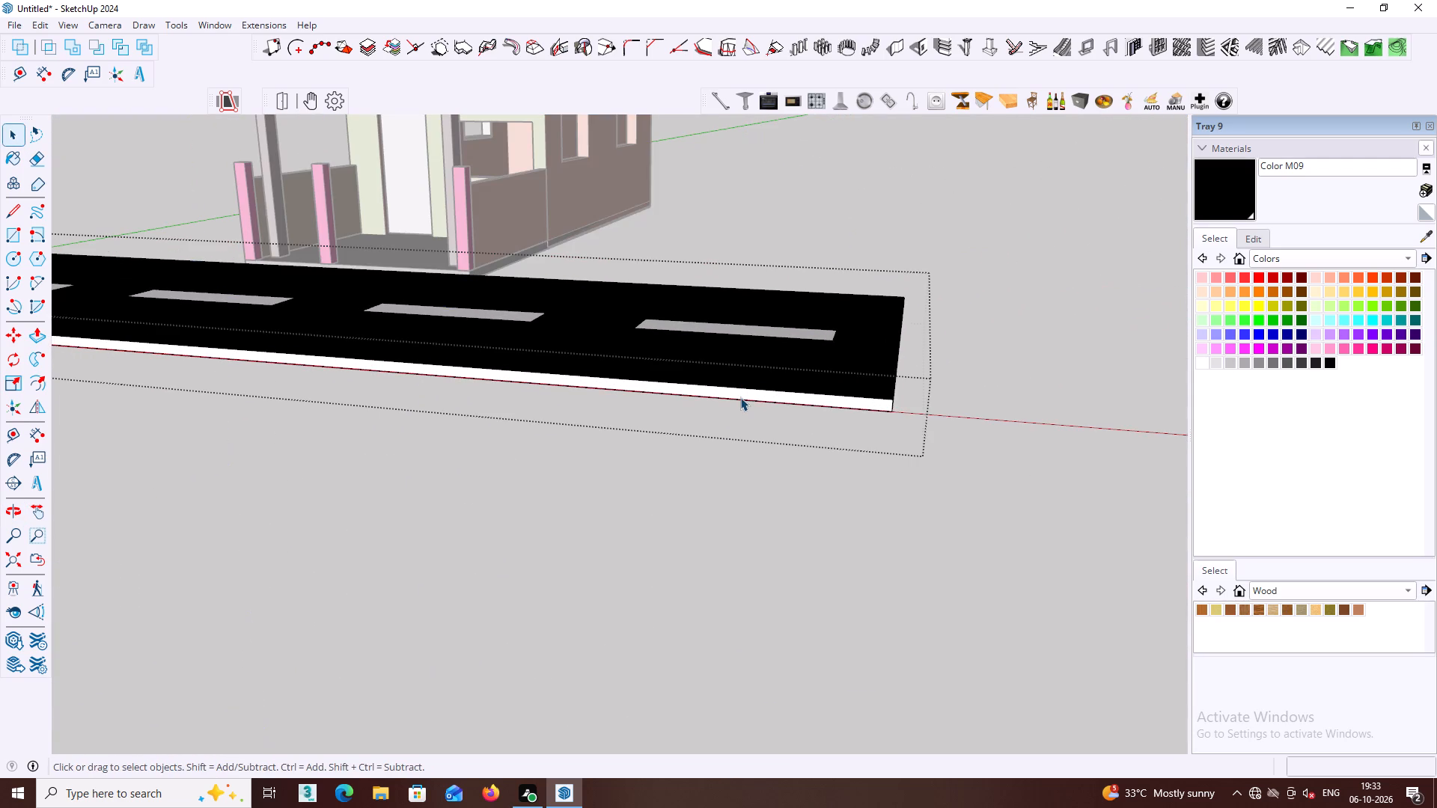
pyautogui.click(744, 394)
pyautogui.click(748, 397)
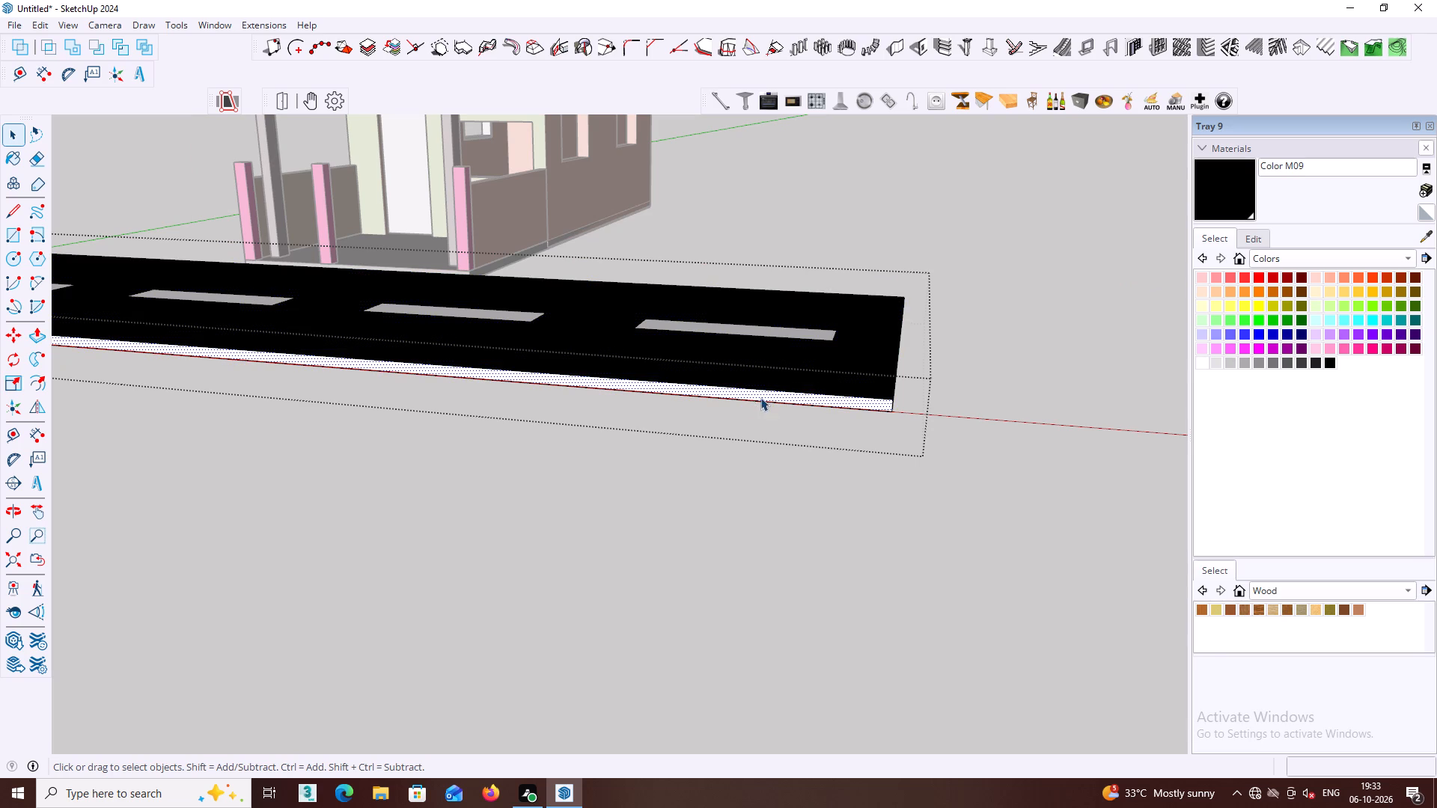
pyautogui.click(1222, 201)
pyautogui.click(873, 410)
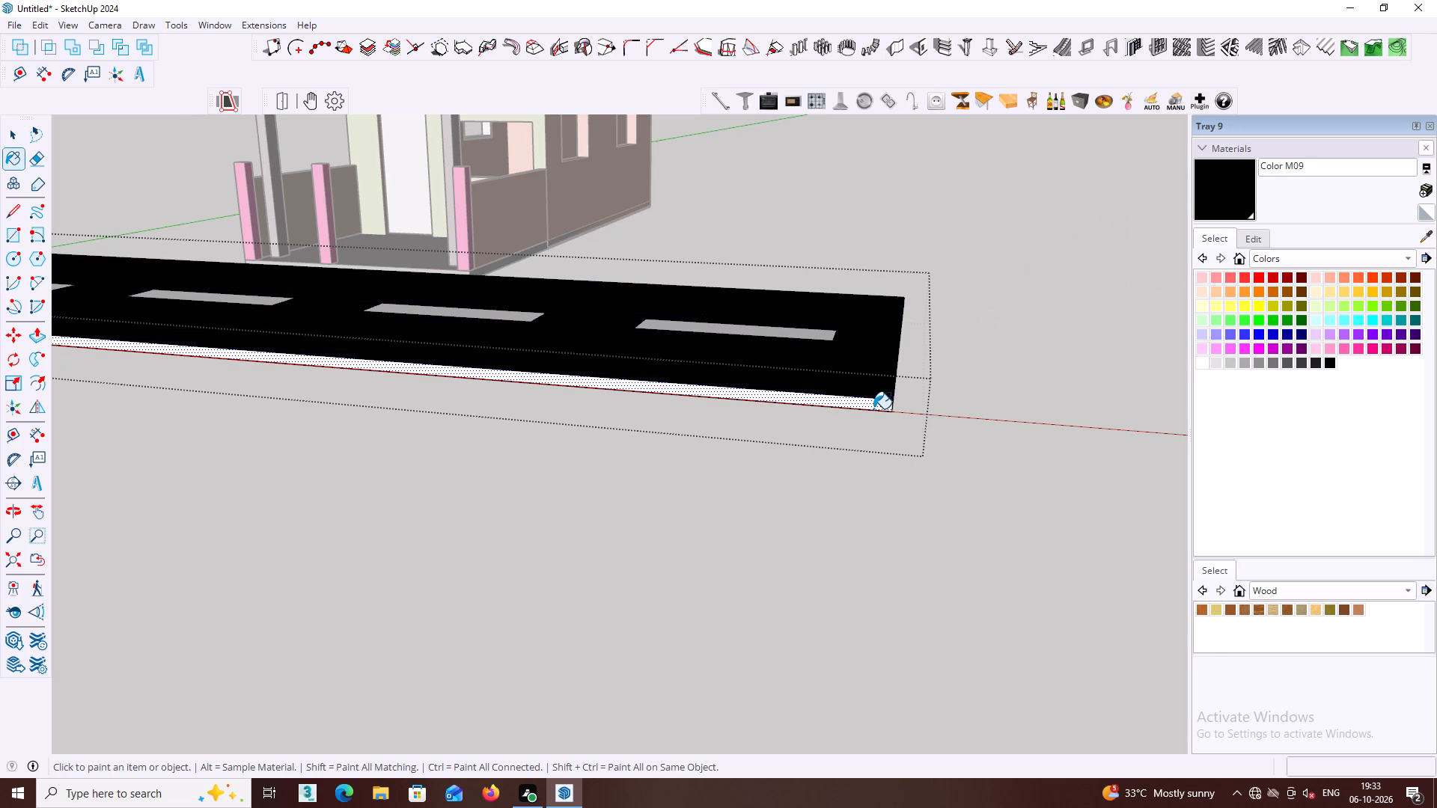
pyautogui.click(879, 408)
# Paint the strip's short end face near the street lights and its long house-side face with the same black.
pyautogui.moveTo(882, 400); pyautogui.dragTo(775, 393, button='middle')
pyautogui.scroll(1, 770, 376)
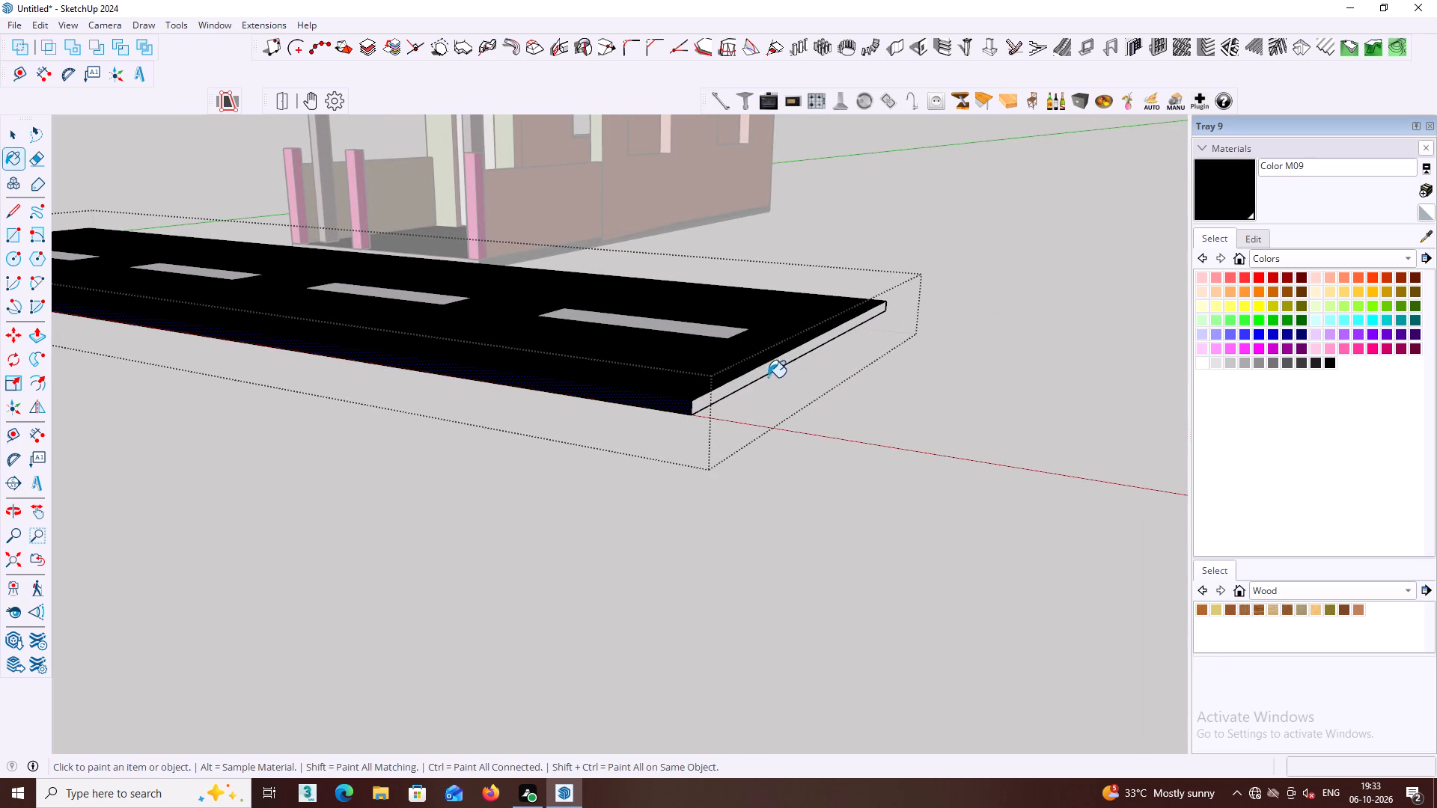
pyautogui.click(766, 370)
pyautogui.moveTo(777, 367); pyautogui.dragTo(532, 390, button='middle')
pyautogui.moveTo(842, 323); pyautogui.dragTo(597, 342, button='middle')
pyautogui.scroll(3, 435, 301)
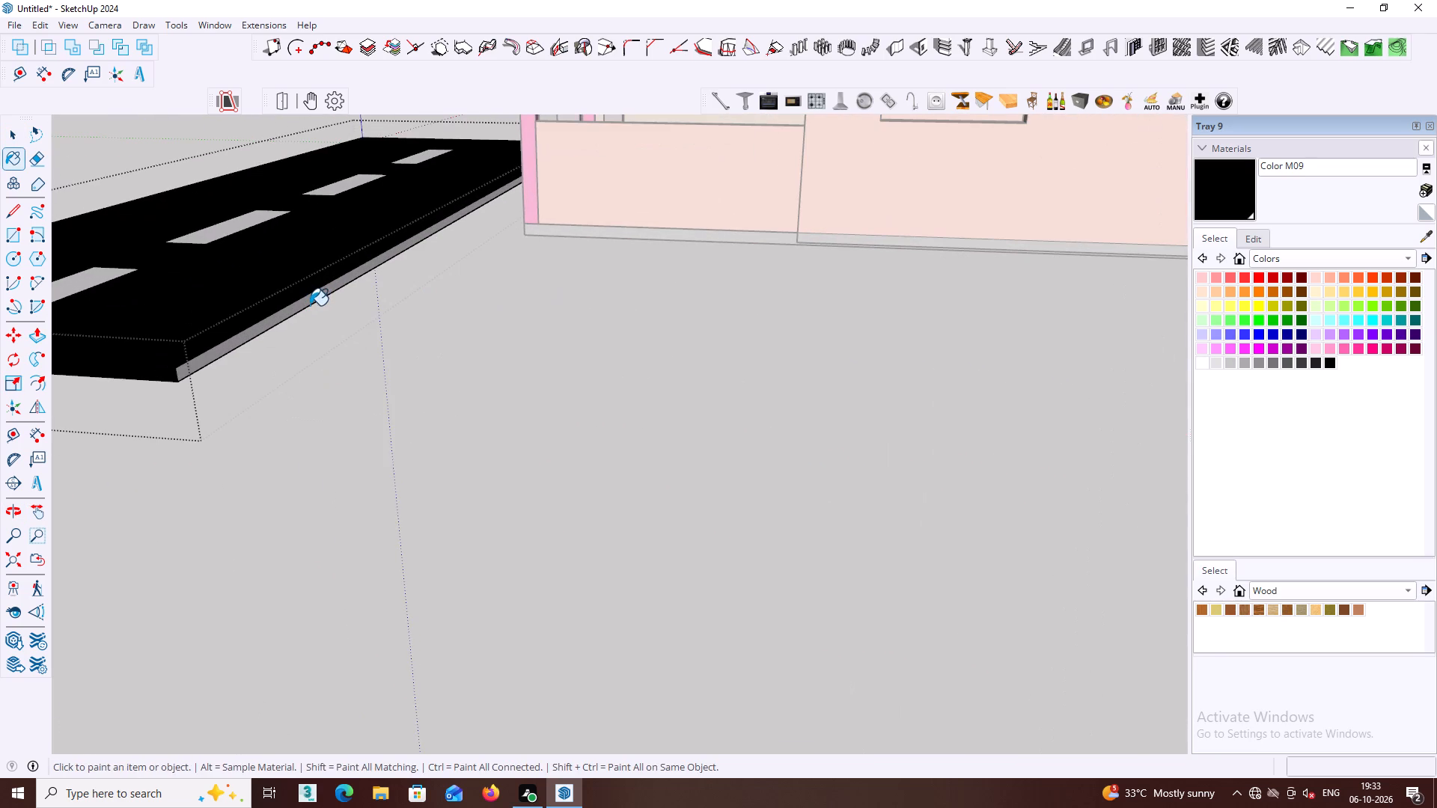
pyautogui.click(310, 305)
pyautogui.click(320, 295)
# Paint the strip's remaining short end face black and close the group.
pyautogui.scroll(-4, 324, 295)
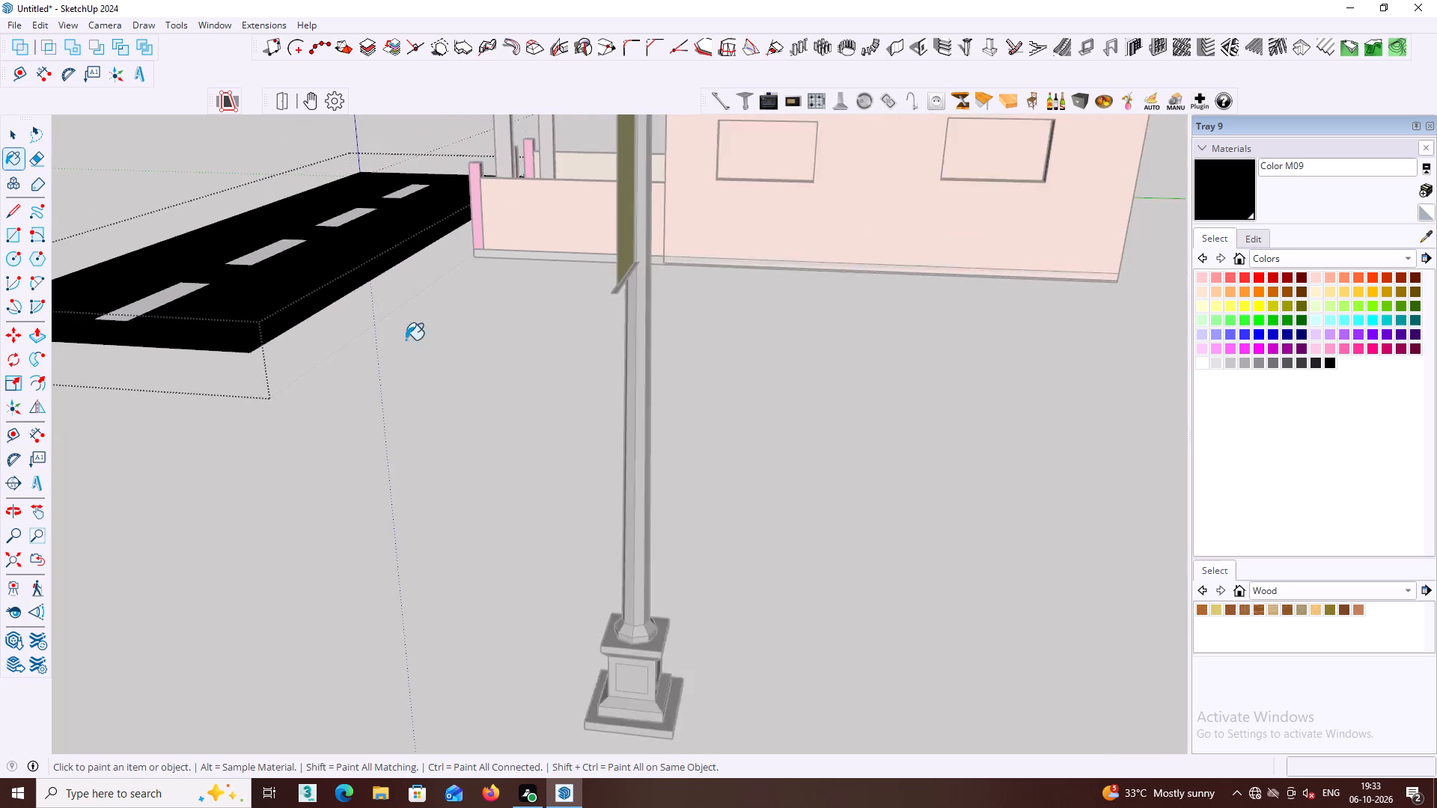
pyautogui.scroll(-3, 406, 340)
pyautogui.middleClick(404, 355)
pyautogui.moveTo(375, 394); pyautogui.dragTo(942, 470, button='middle')
pyautogui.moveTo(443, 451); pyautogui.dragTo(851, 447, button='middle')
pyautogui.moveTo(414, 489); pyautogui.dragTo(550, 459, button='middle')
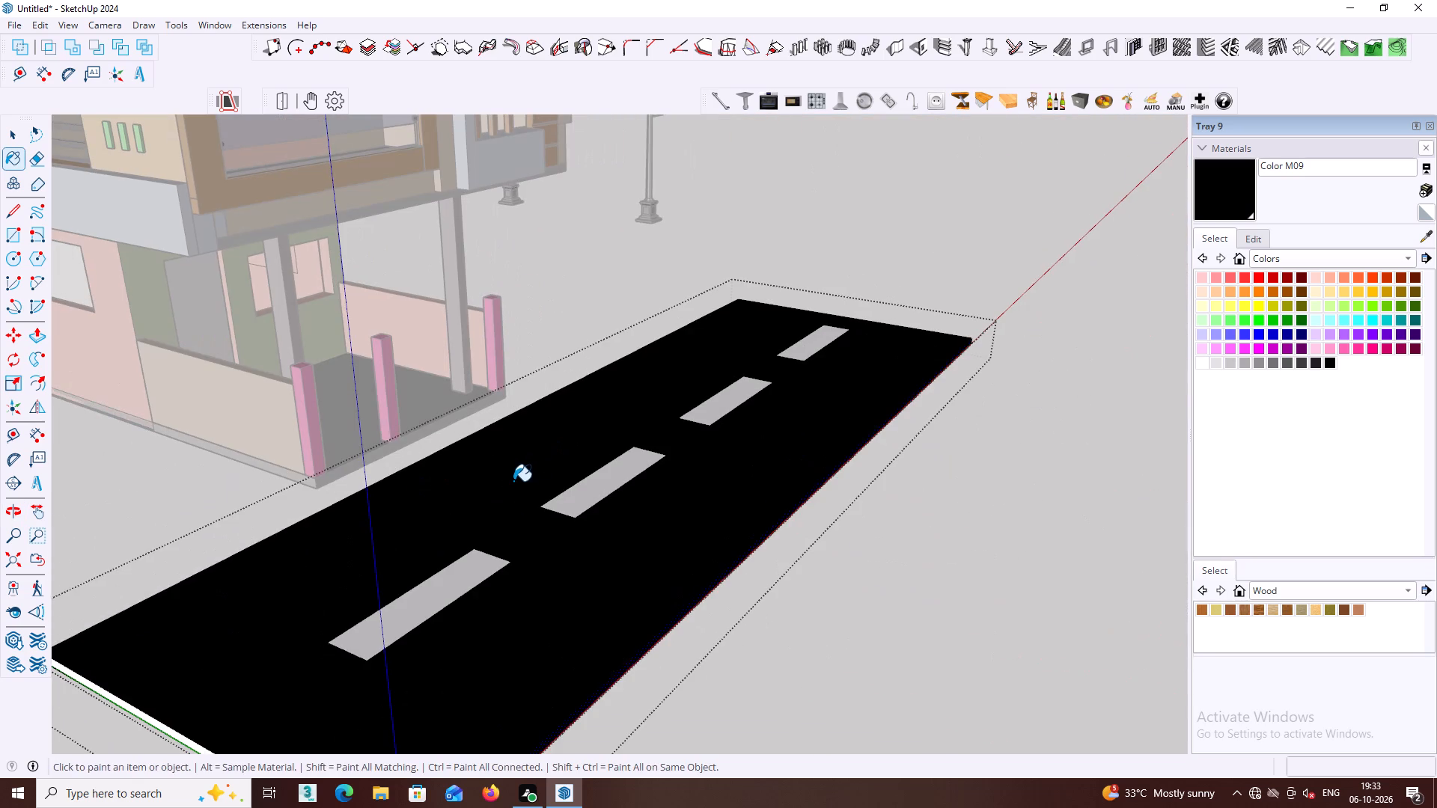
pyautogui.moveTo(510, 476); pyautogui.dragTo(671, 334, button='middle')
pyautogui.scroll(4, 392, 551)
pyautogui.click(450, 512)
pyautogui.scroll(-2, 452, 523)
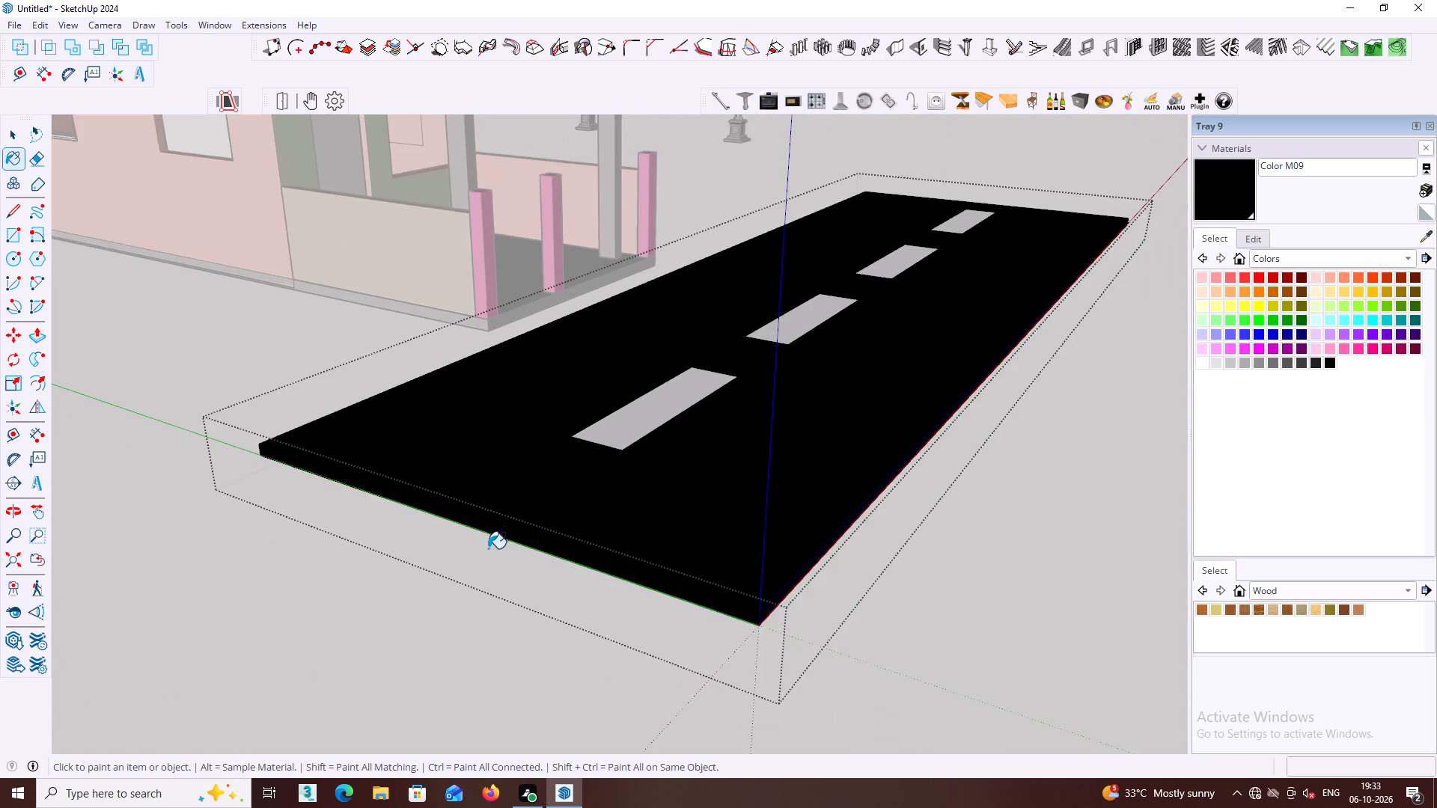
pyautogui.scroll(-2, 488, 548)
pyautogui.press('space')
pyautogui.click(949, 587)
# Examine the fully painted road strip with the house and street lights from several angles.
pyautogui.scroll(-8, 918, 581)
pyautogui.middleClick(927, 581)
pyautogui.middleClick(933, 588)
pyautogui.click(937, 589)
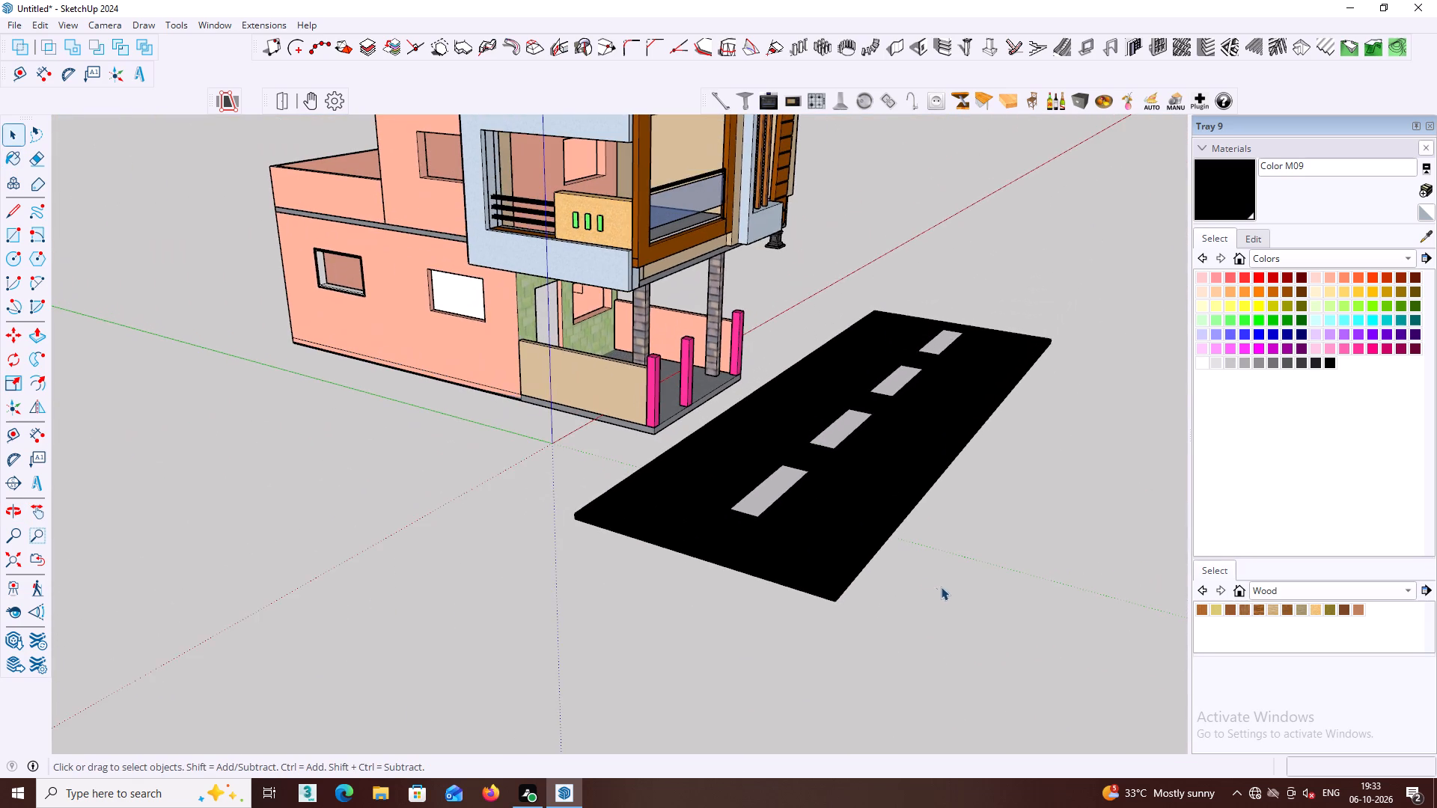
pyautogui.middleClick(941, 587)
pyautogui.moveTo(941, 587); pyautogui.dragTo(810, 569, button='middle')
pyautogui.scroll(-5, 790, 556)
pyautogui.middleClick(789, 556)
pyautogui.moveTo(773, 578); pyautogui.dragTo(573, 575, button='middle')
pyautogui.middleClick(596, 569)
pyautogui.scroll(-2, 596, 569)
pyautogui.moveTo(599, 571); pyautogui.dragTo(591, 584, button='middle')
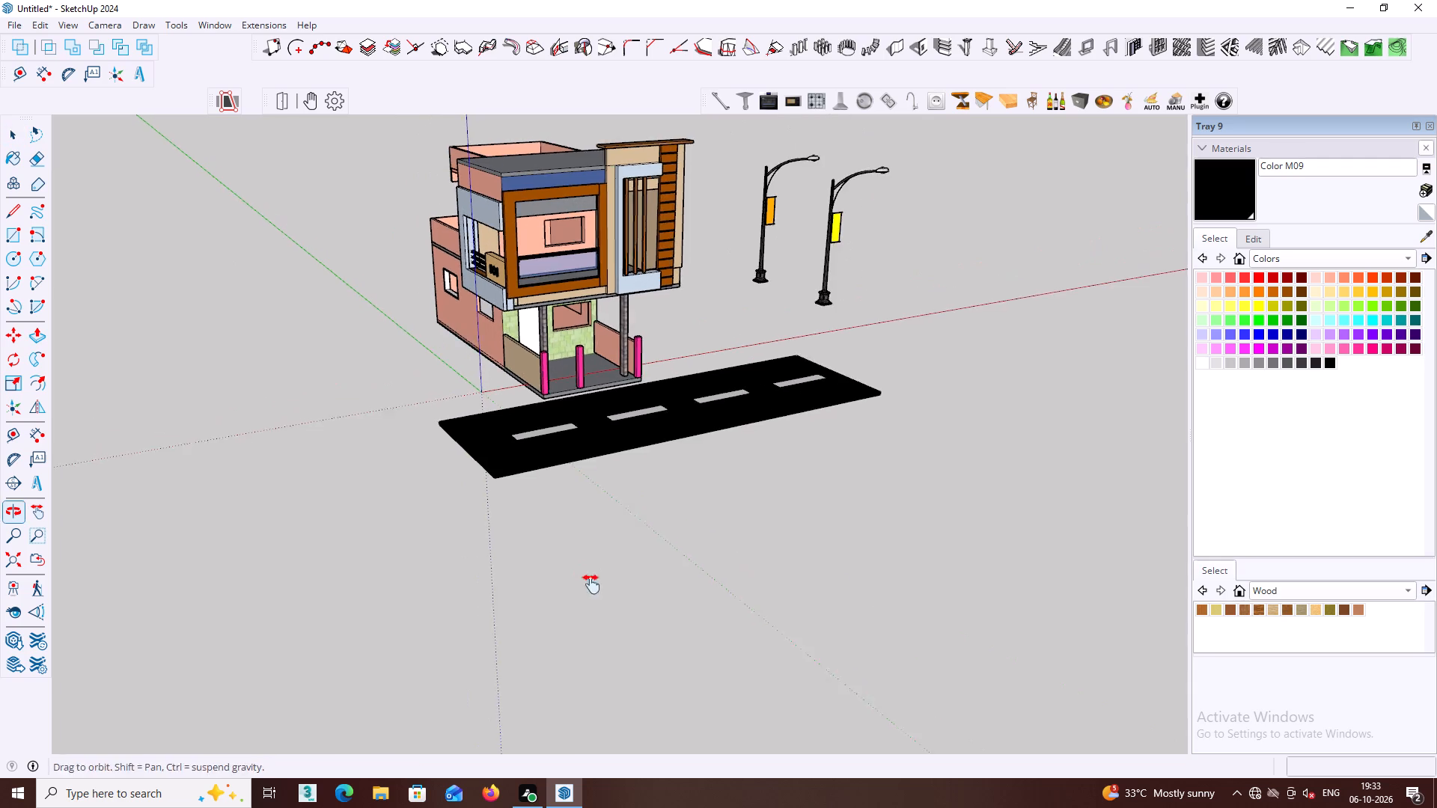
pyautogui.moveTo(591, 584); pyautogui.dragTo(589, 593, button='middle')
pyautogui.moveTo(701, 548); pyautogui.dragTo(572, 658, button='middle')
pyautogui.keyDown('shift'); pyautogui.moveTo(644, 607); pyautogui.dragTo(582, 672, button='middle'); pyautogui.keyUp('shift')
pyautogui.keyDown('shift'); pyautogui.moveTo(653, 613); pyautogui.dragTo(635, 475, button='middle'); pyautogui.keyUp('shift')
pyautogui.scroll(-1, 635, 475)
pyautogui.keyDown('shift'); pyautogui.moveTo(636, 481); pyautogui.dragTo(591, 604, button='middle'); pyautogui.keyUp('shift')
pyautogui.moveTo(599, 603); pyautogui.dragTo(597, 477, button='middle')
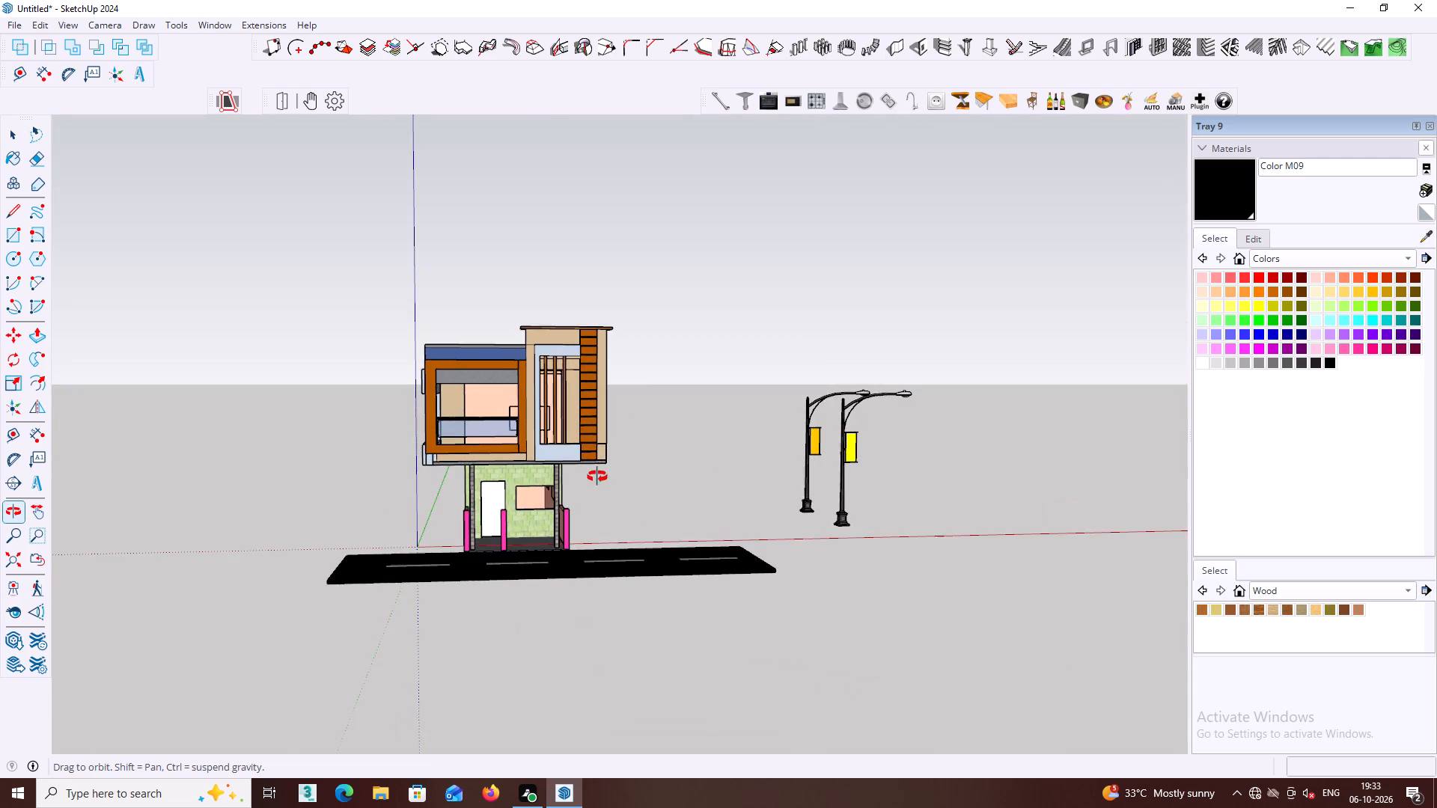
pyautogui.moveTo(597, 477); pyautogui.dragTo(591, 427, button='middle')
pyautogui.moveTo(617, 483); pyautogui.dragTo(904, 489, button='middle')
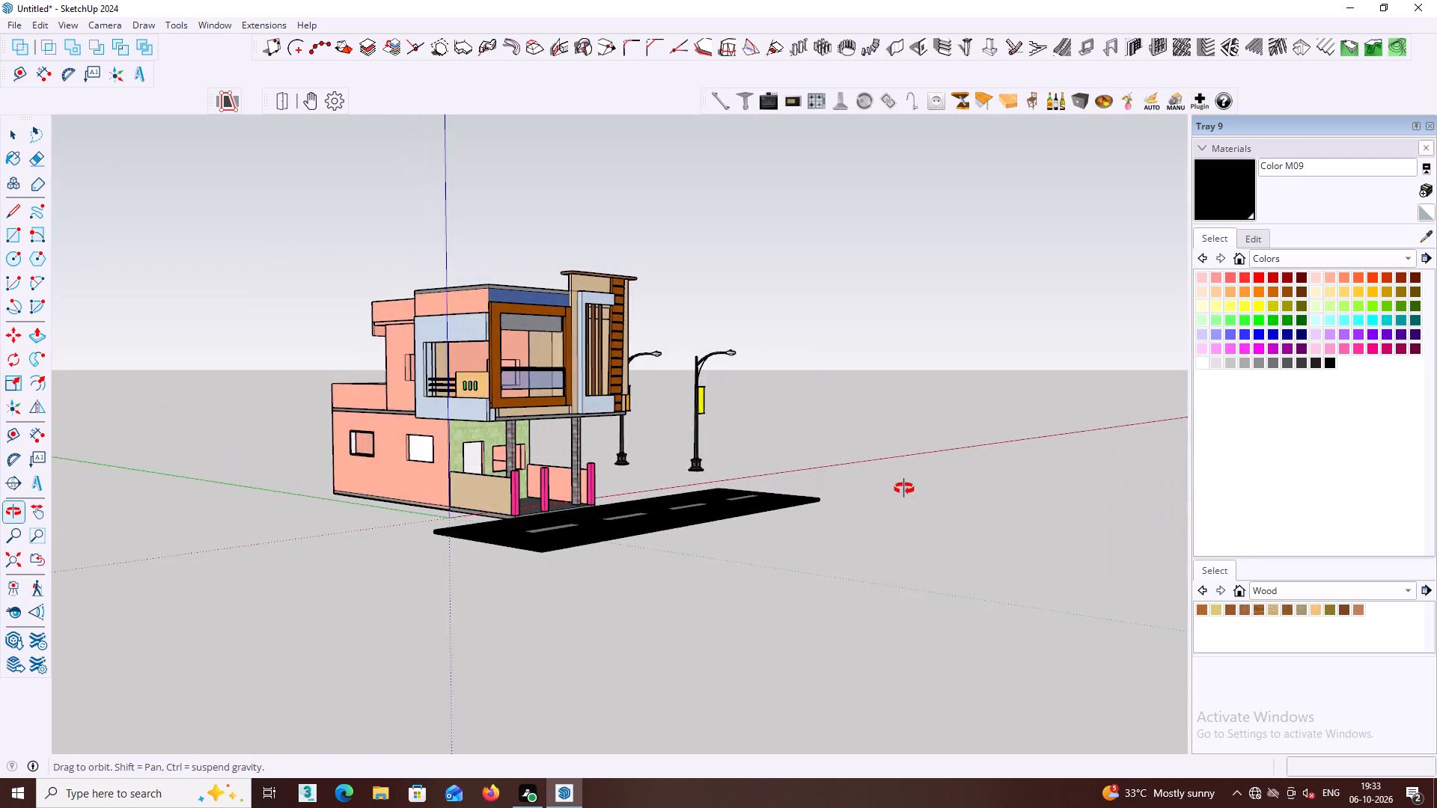
pyautogui.moveTo(904, 489); pyautogui.dragTo(427, 583, button='middle')
# Scale the road strip lengthwise along the red axis by 1.45, keeping its other dimension at 1.00.
pyautogui.click(680, 560)
pyautogui.moveTo(680, 554); pyautogui.dragTo(690, 590, button='middle')
pyautogui.scroll(3, 690, 567)
pyautogui.middleClick(690, 567)
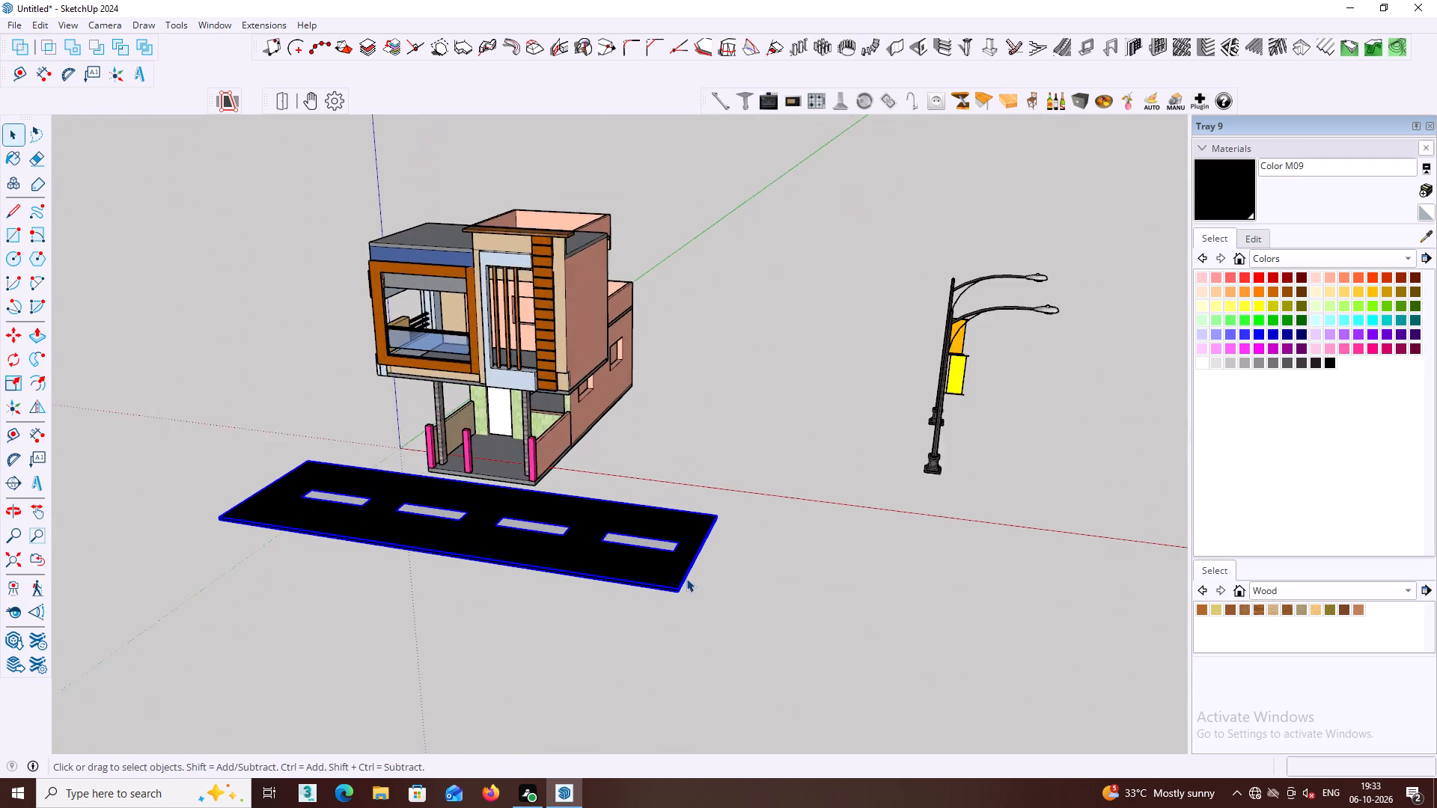
pyautogui.scroll(3, 686, 578)
pyautogui.moveTo(689, 585); pyautogui.dragTo(647, 507, button='middle')
pyautogui.scroll(4, 619, 526)
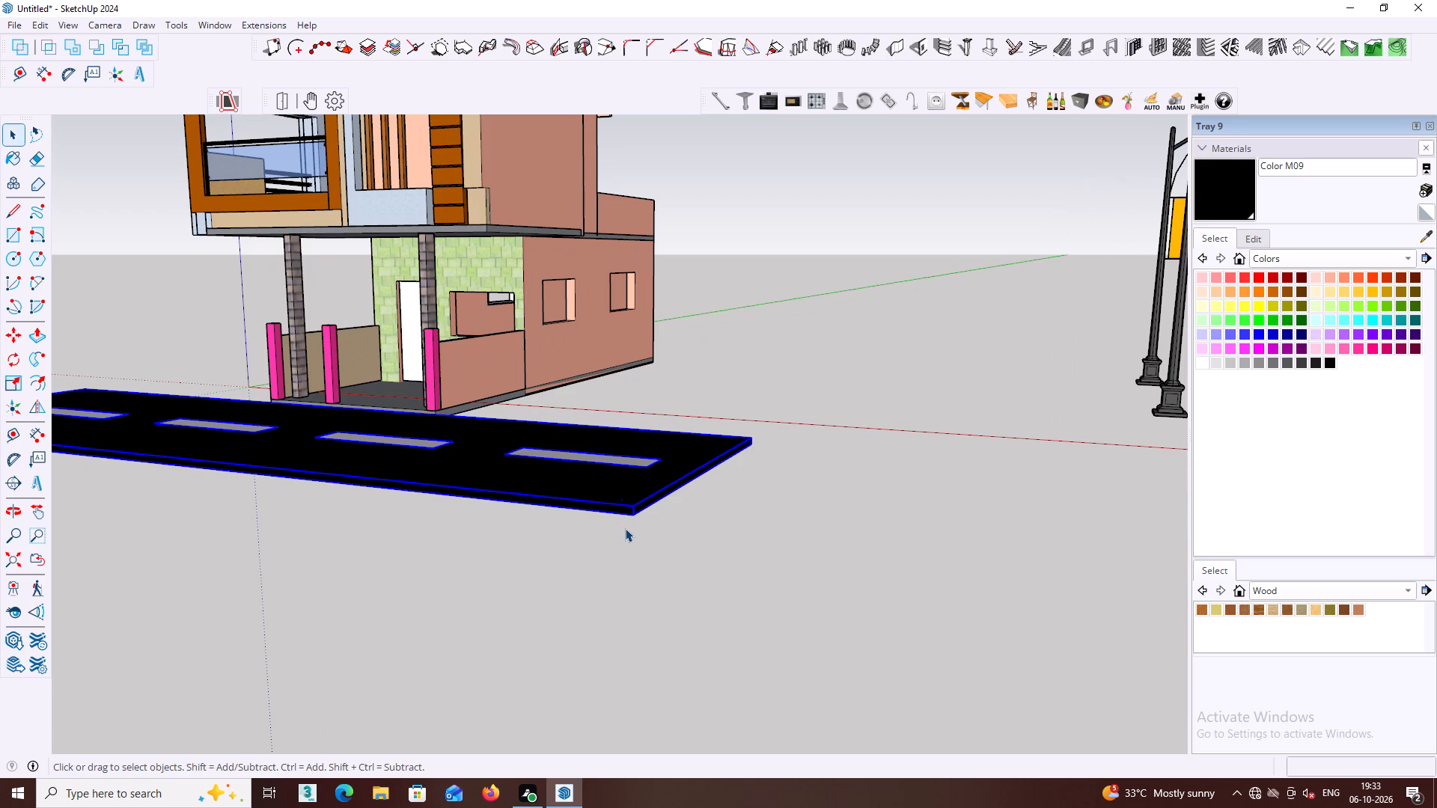
pyautogui.press('s')
pyautogui.click(702, 467)
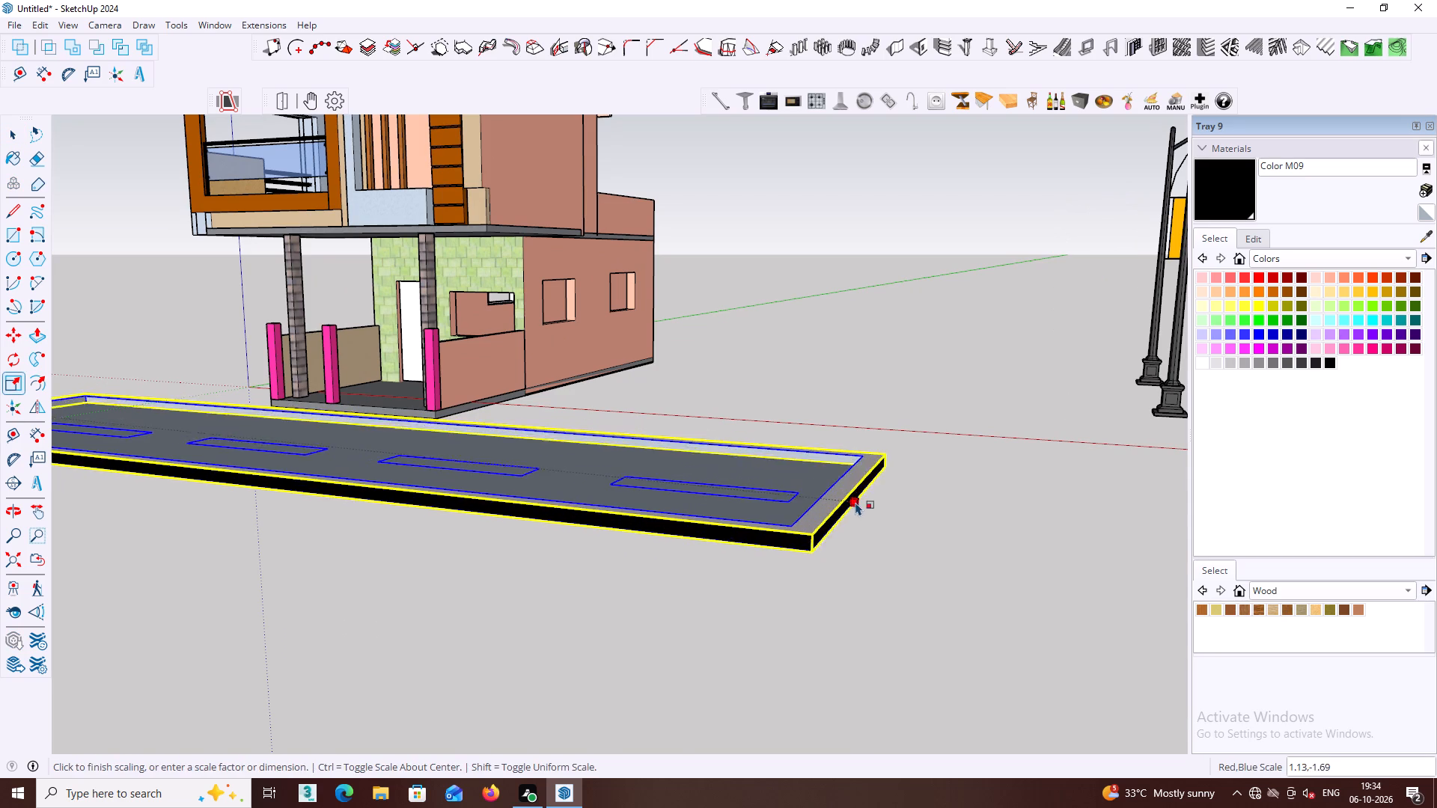
pyautogui.scroll(-6, 894, 500)
pyautogui.middleClick(919, 492)
pyautogui.moveTo(922, 493); pyautogui.dragTo(869, 459, button='middle')
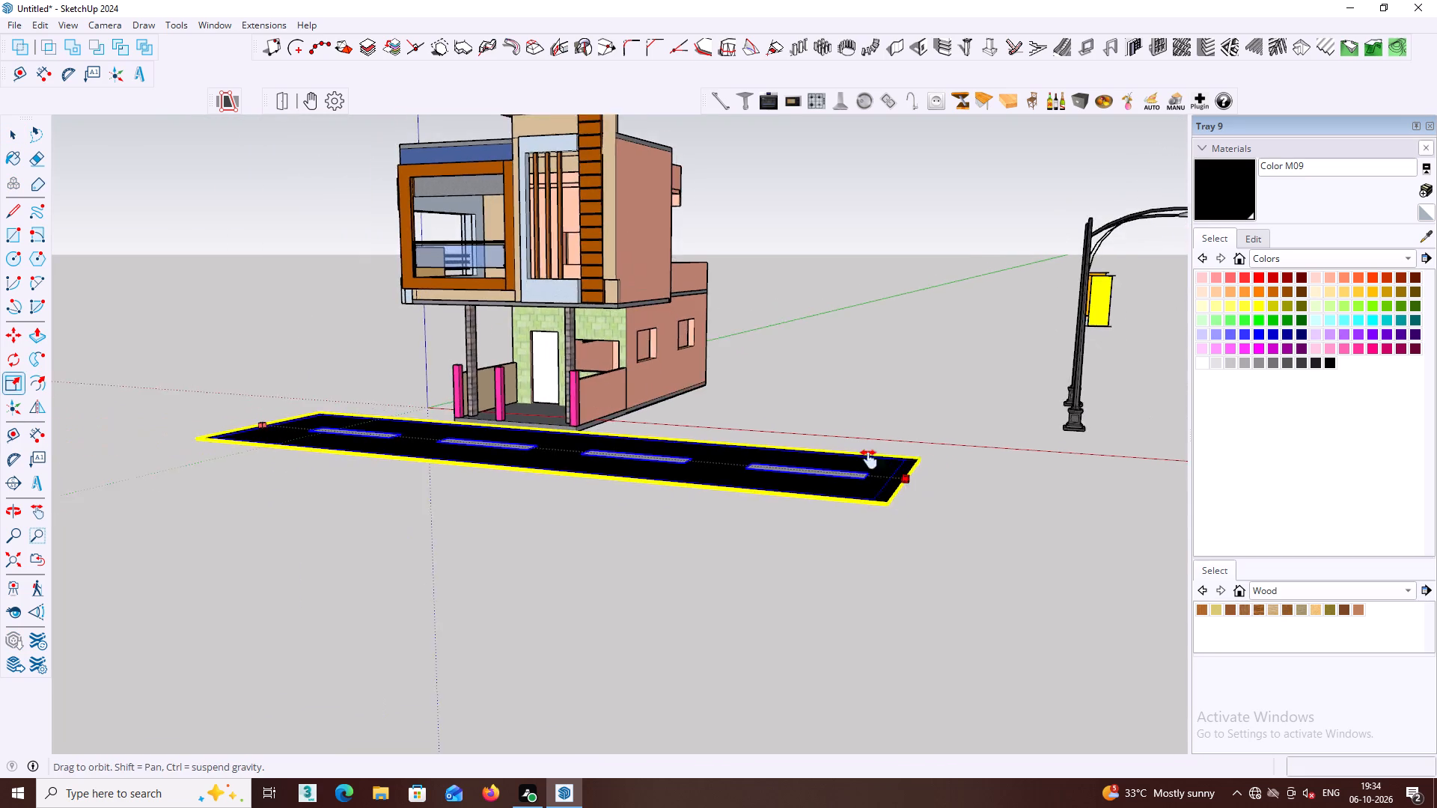
pyautogui.moveTo(869, 459); pyautogui.dragTo(1042, 479, button='middle')
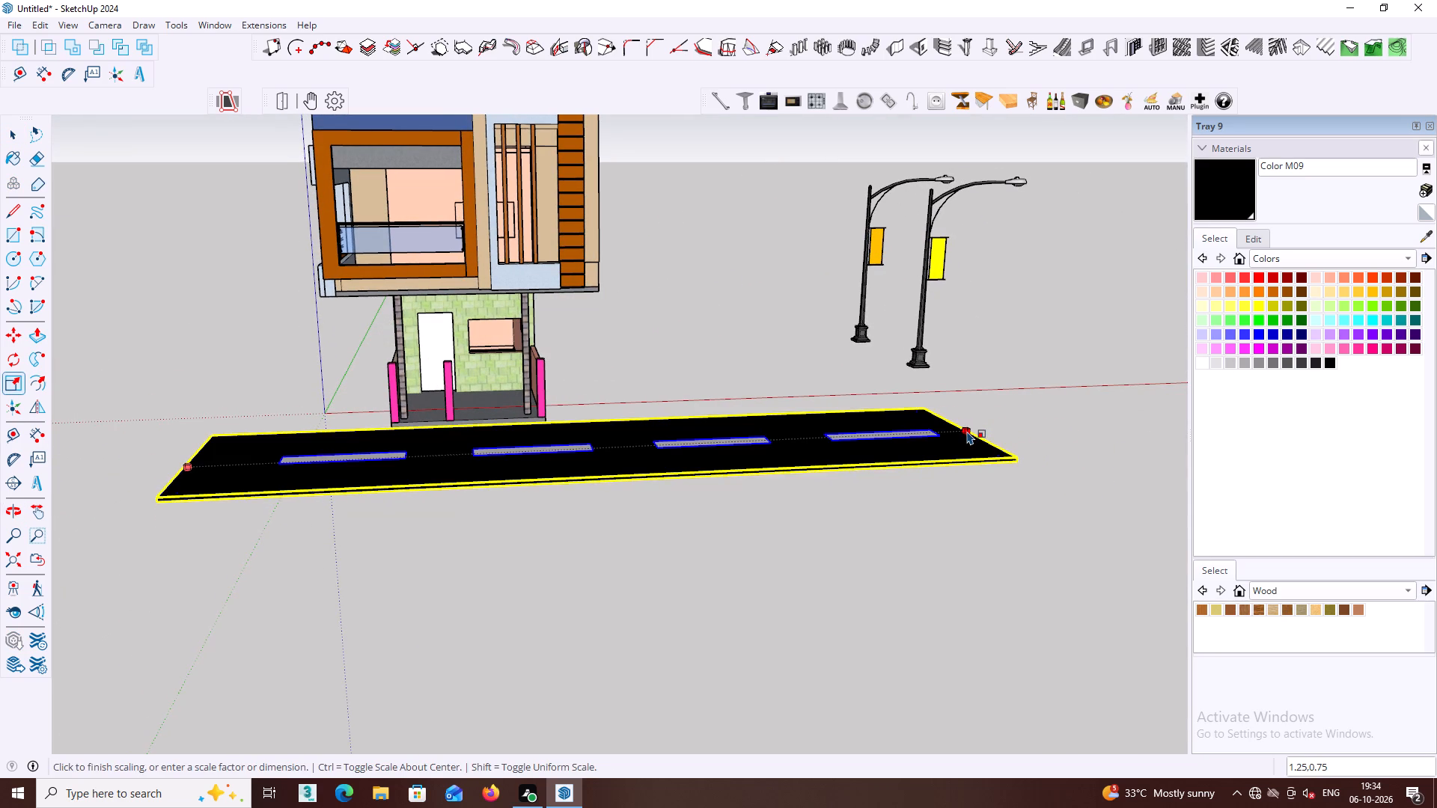
pyautogui.press('Right')
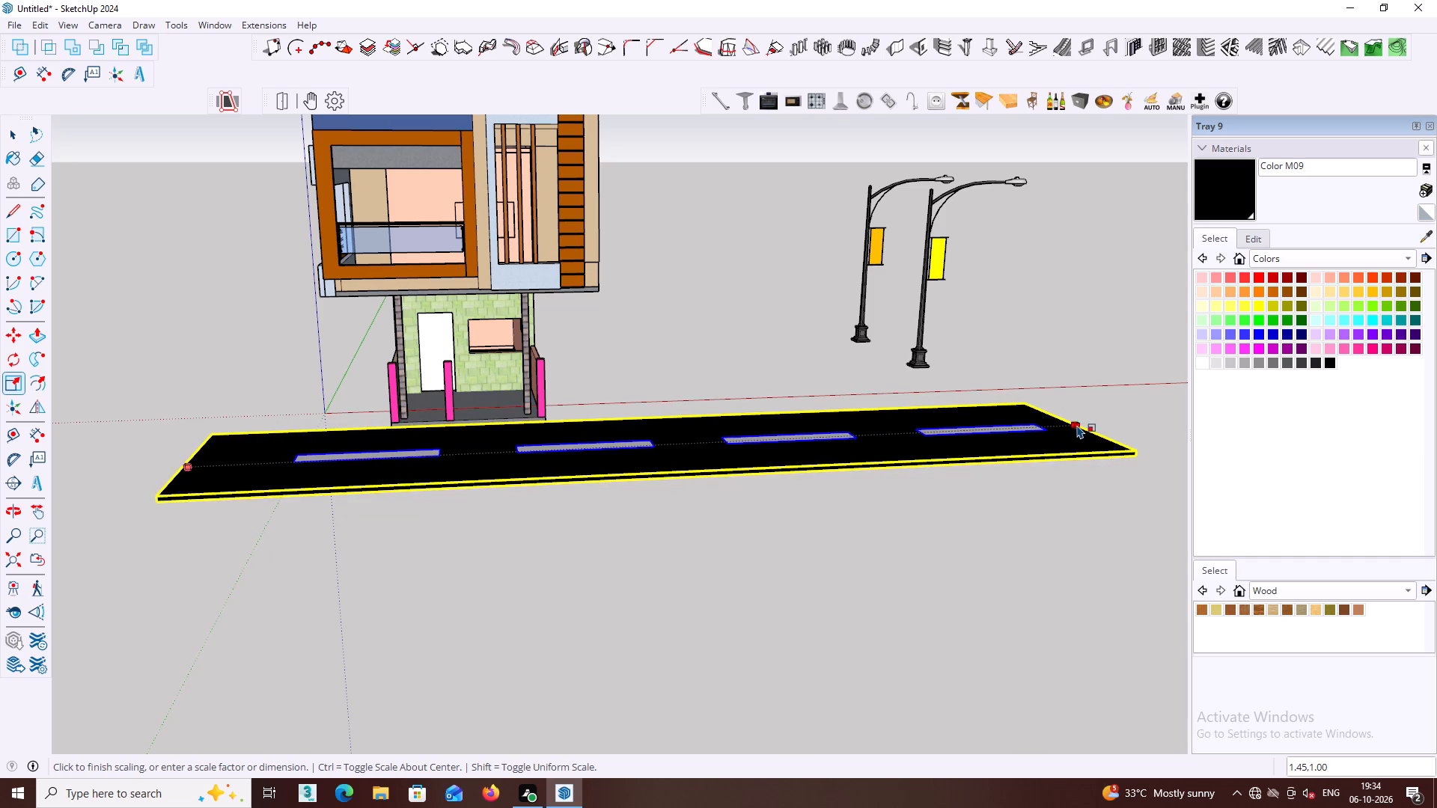
pyautogui.click(1077, 425)
pyautogui.press('space')
pyautogui.click(900, 590)
# Move the road strip about 14' 5 13/16" along the red axis, away from the street-light end, so it extends past both sides of the house.
pyautogui.scroll(-2, 850, 583)
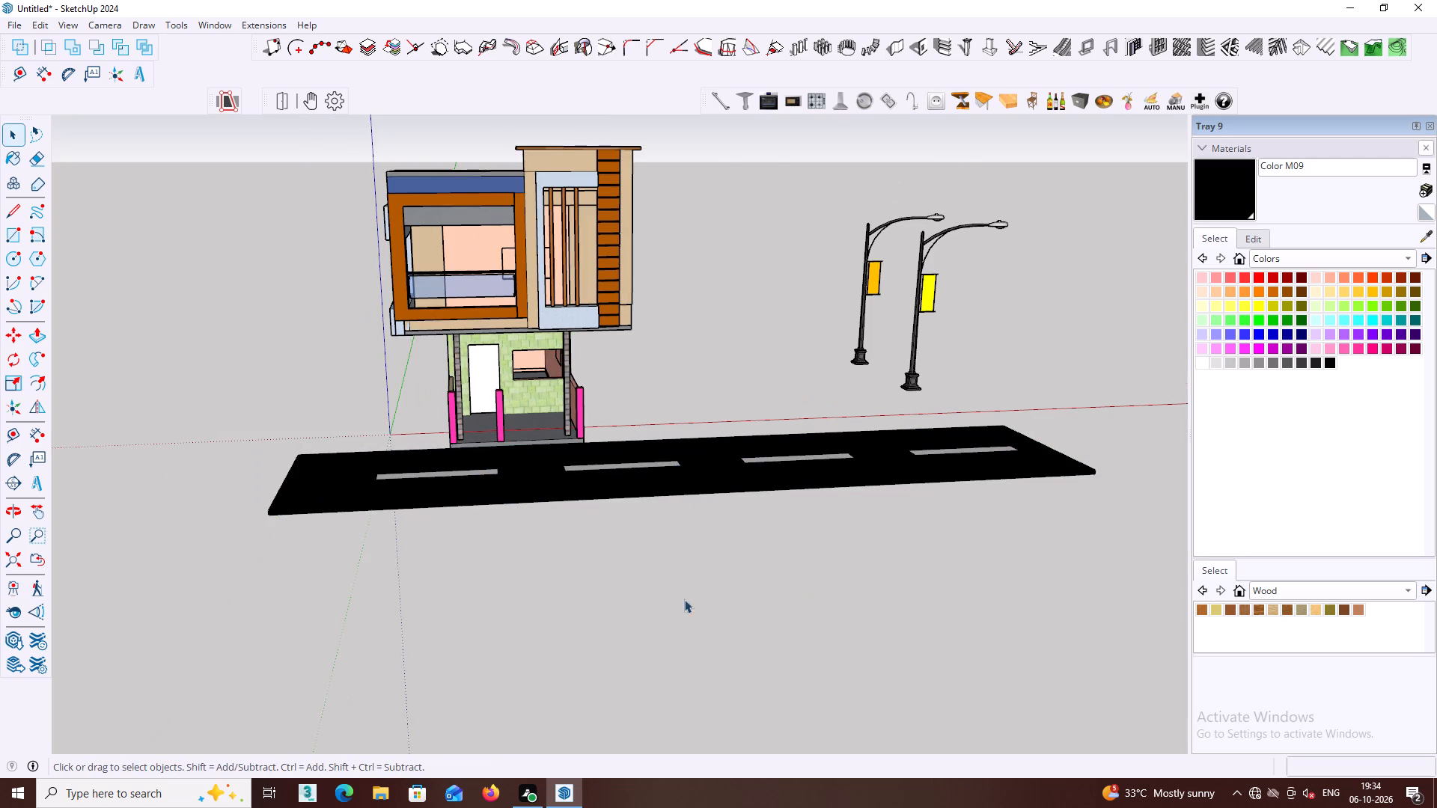
pyautogui.moveTo(671, 601); pyautogui.dragTo(653, 675, button='middle')
pyautogui.click(328, 497)
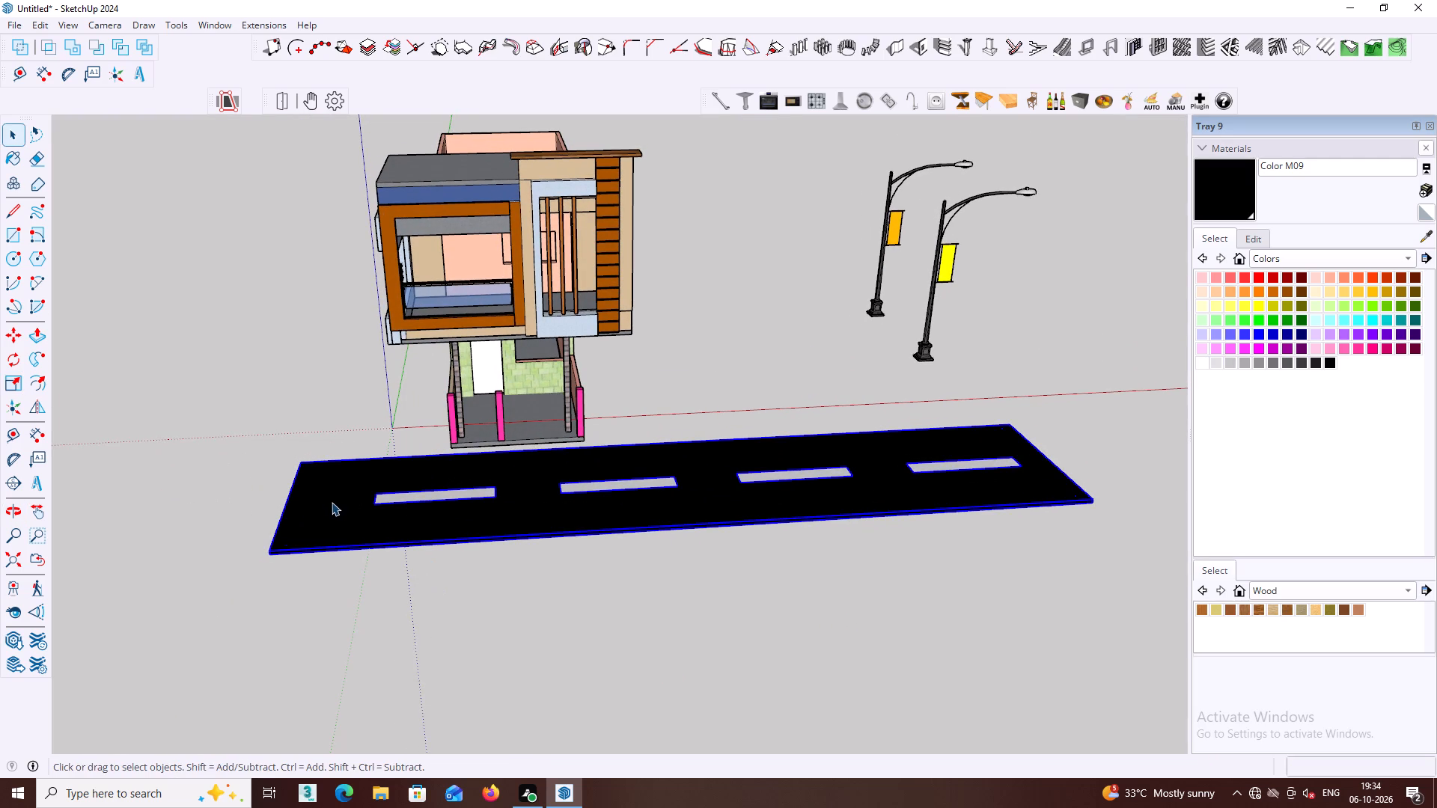
pyautogui.press('m')
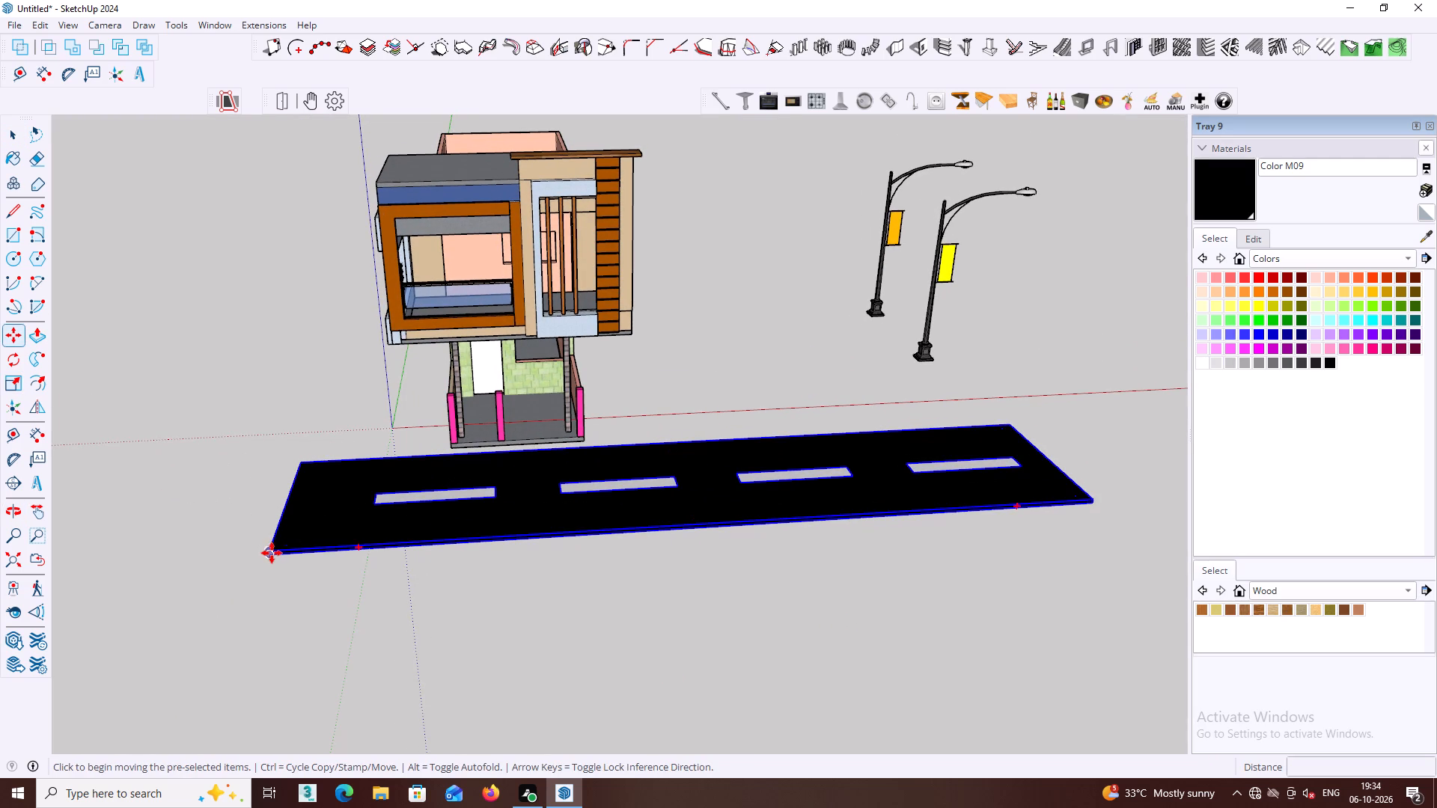
pyautogui.click(269, 553)
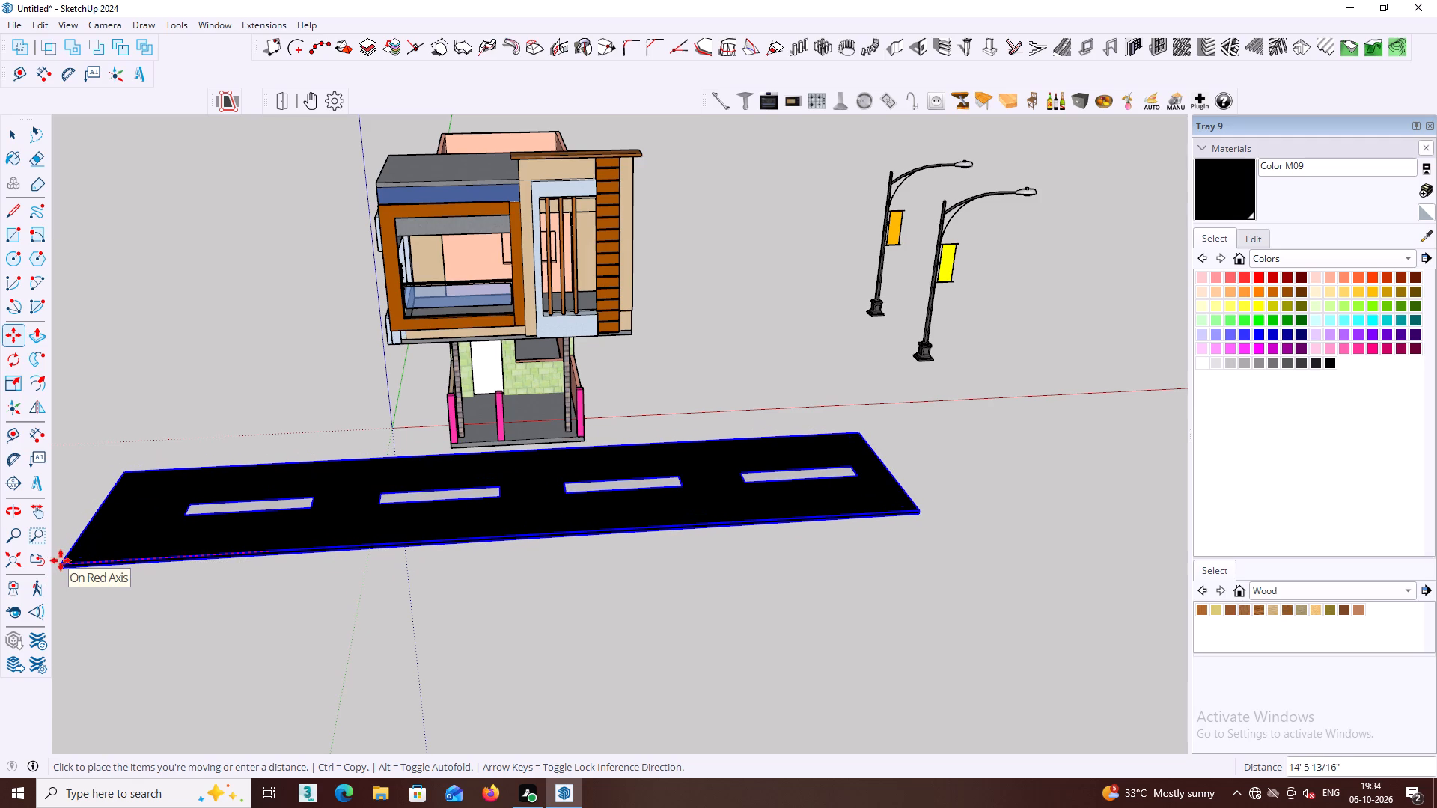
pyautogui.click(61, 560)
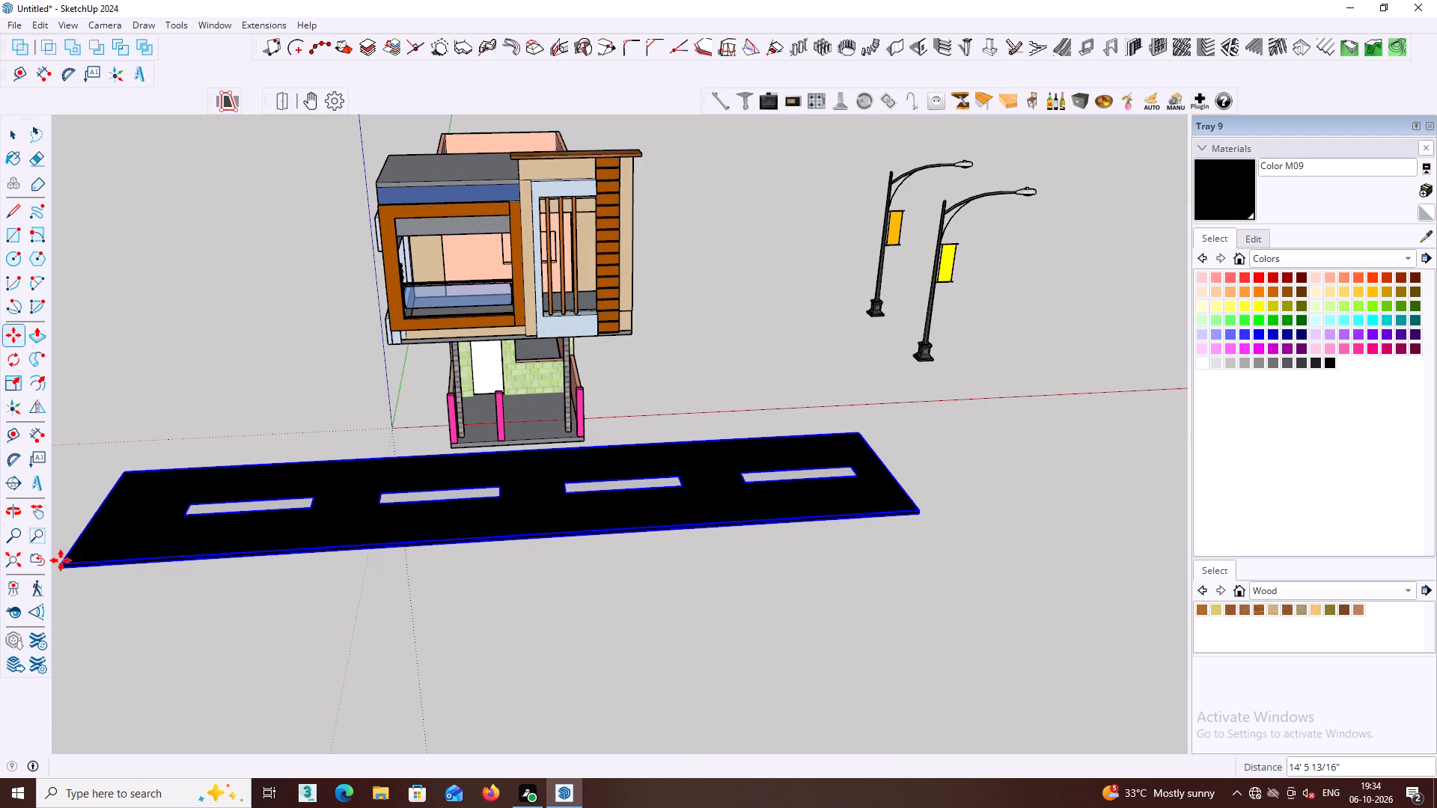
# Move the road strip toward the house, bringing its long inner edge close to the porch floor's front edge.
pyautogui.moveTo(305, 462); pyautogui.dragTo(435, 494, button='middle')
pyautogui.keyDown('shift'); pyautogui.moveTo(446, 483); pyautogui.dragTo(459, 642, button='middle'); pyautogui.keyUp('shift')
pyautogui.scroll(3, 514, 569)
pyautogui.moveTo(534, 589); pyautogui.dragTo(534, 532, button='middle')
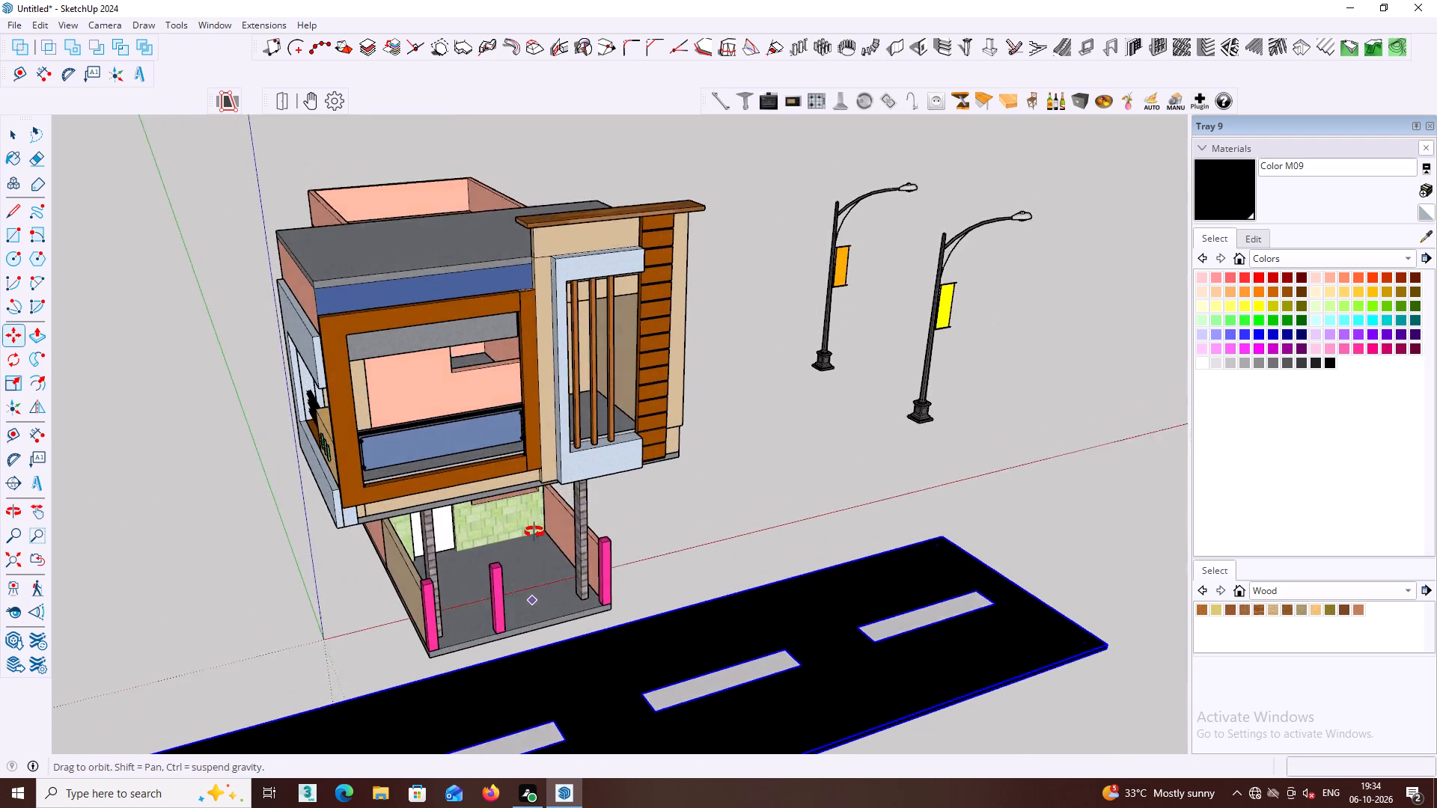
pyautogui.moveTo(534, 532); pyautogui.dragTo(534, 512, button='middle')
pyautogui.keyDown('shift'); pyautogui.moveTo(546, 591); pyautogui.dragTo(550, 526, button='middle'); pyautogui.keyUp('shift')
pyautogui.moveTo(430, 551); pyautogui.dragTo(677, 582, button='middle')
pyautogui.scroll(4, 480, 634)
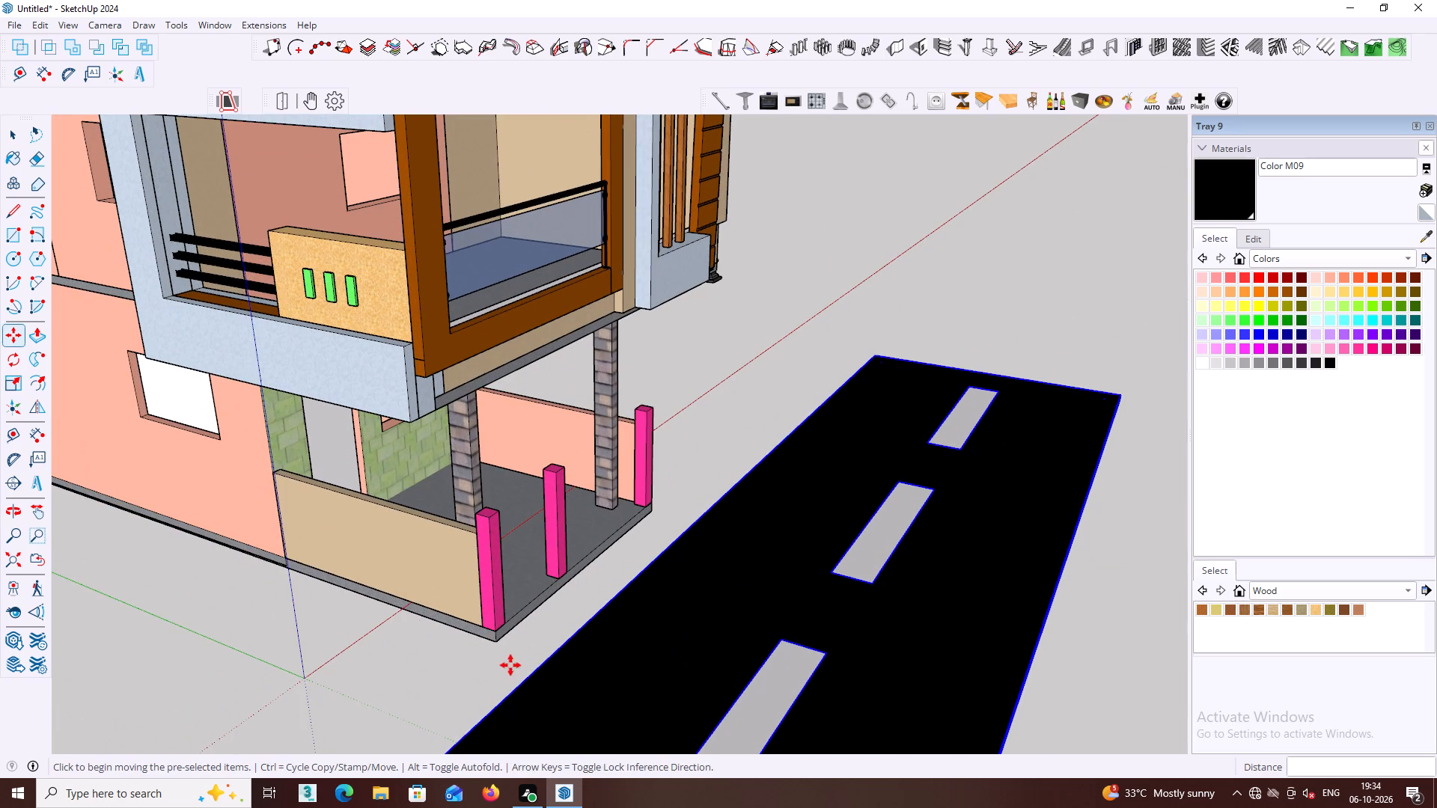
pyautogui.click(532, 667)
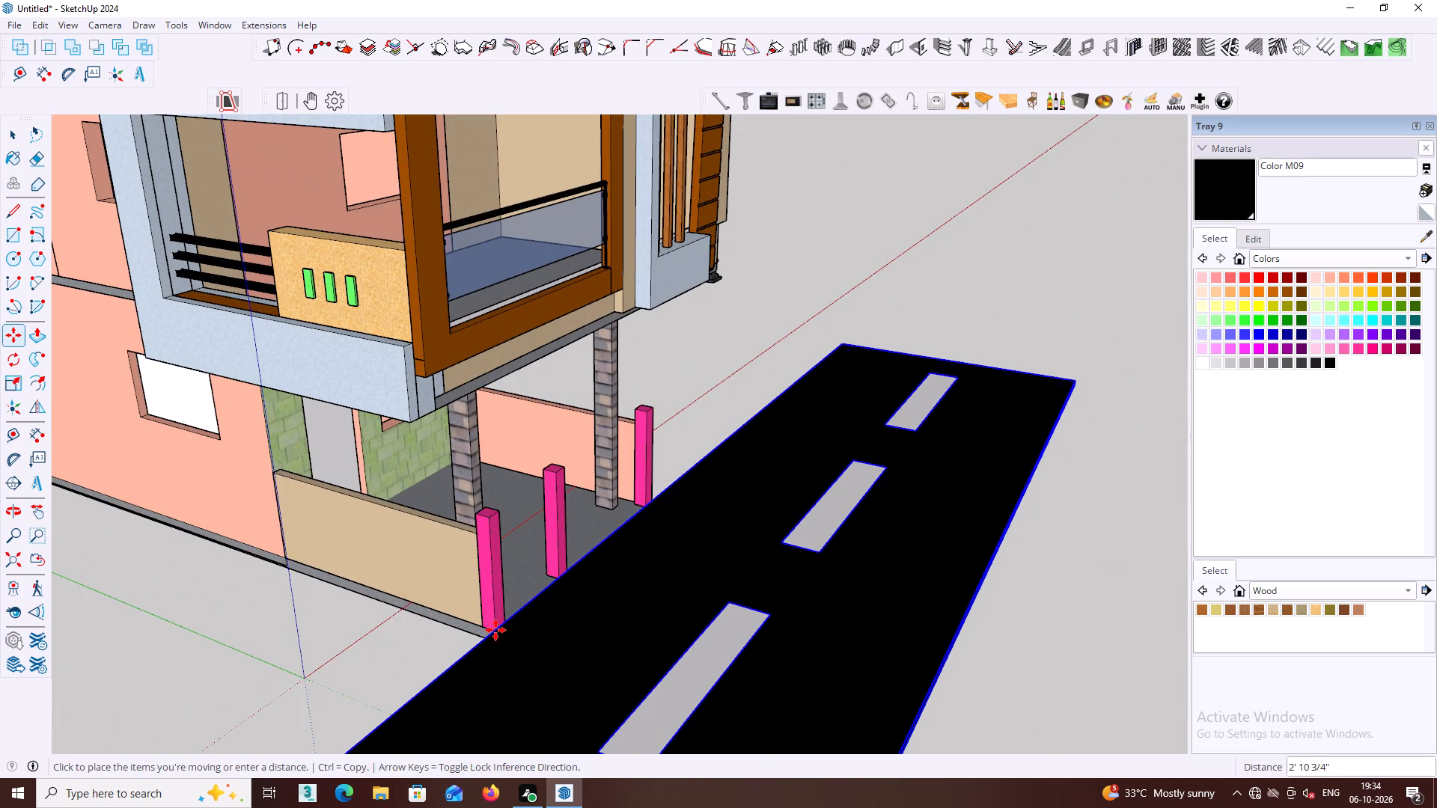
pyautogui.moveTo(495, 630); pyautogui.dragTo(594, 684, button='middle')
pyautogui.scroll(6, 514, 654)
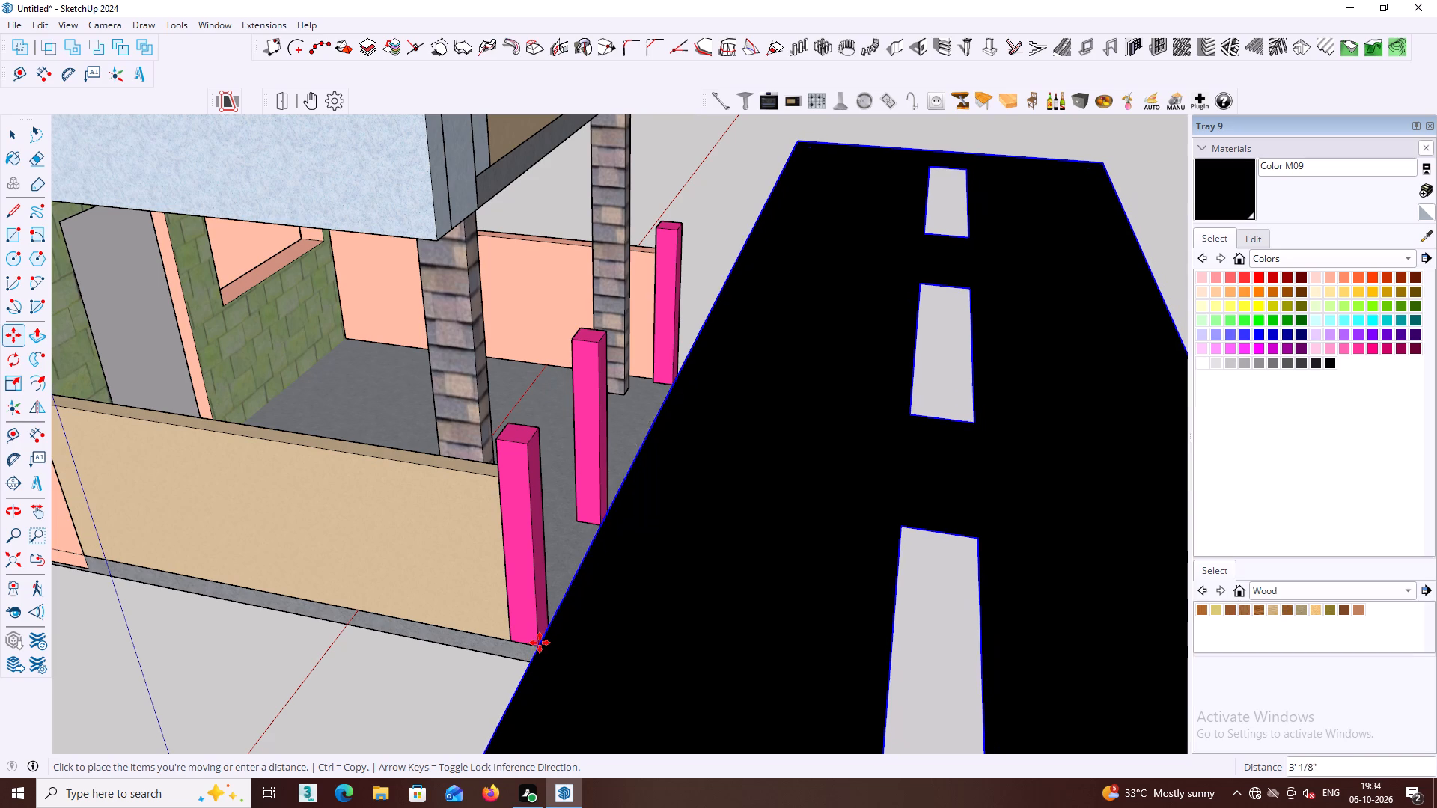
pyautogui.scroll(1, 536, 641)
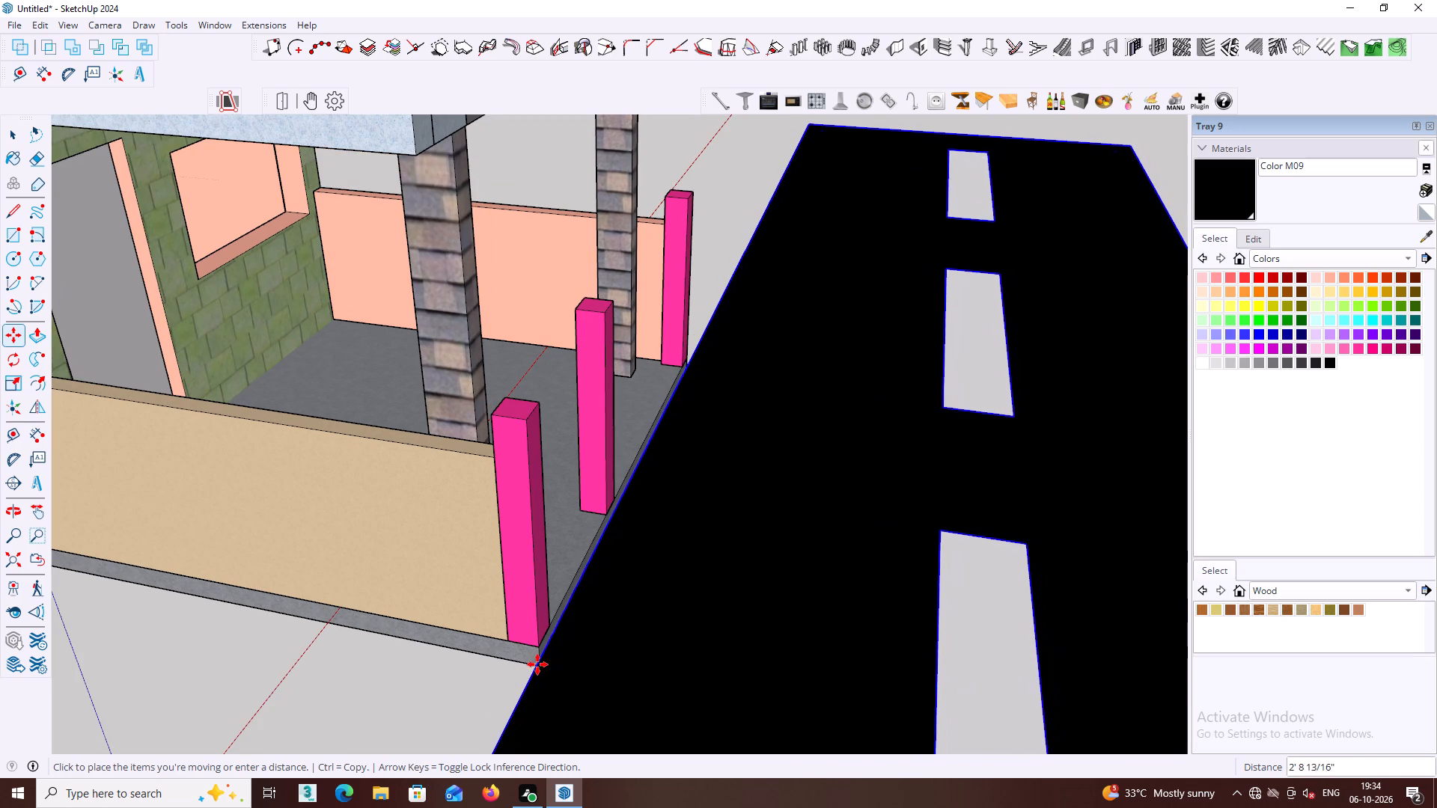
pyautogui.click(549, 678)
# Move the road strip 5 1/2" vertically, locked to the blue axis, using the porch base's bottom corner as reference.
pyautogui.moveTo(549, 678); pyautogui.dragTo(635, 640, button='middle')
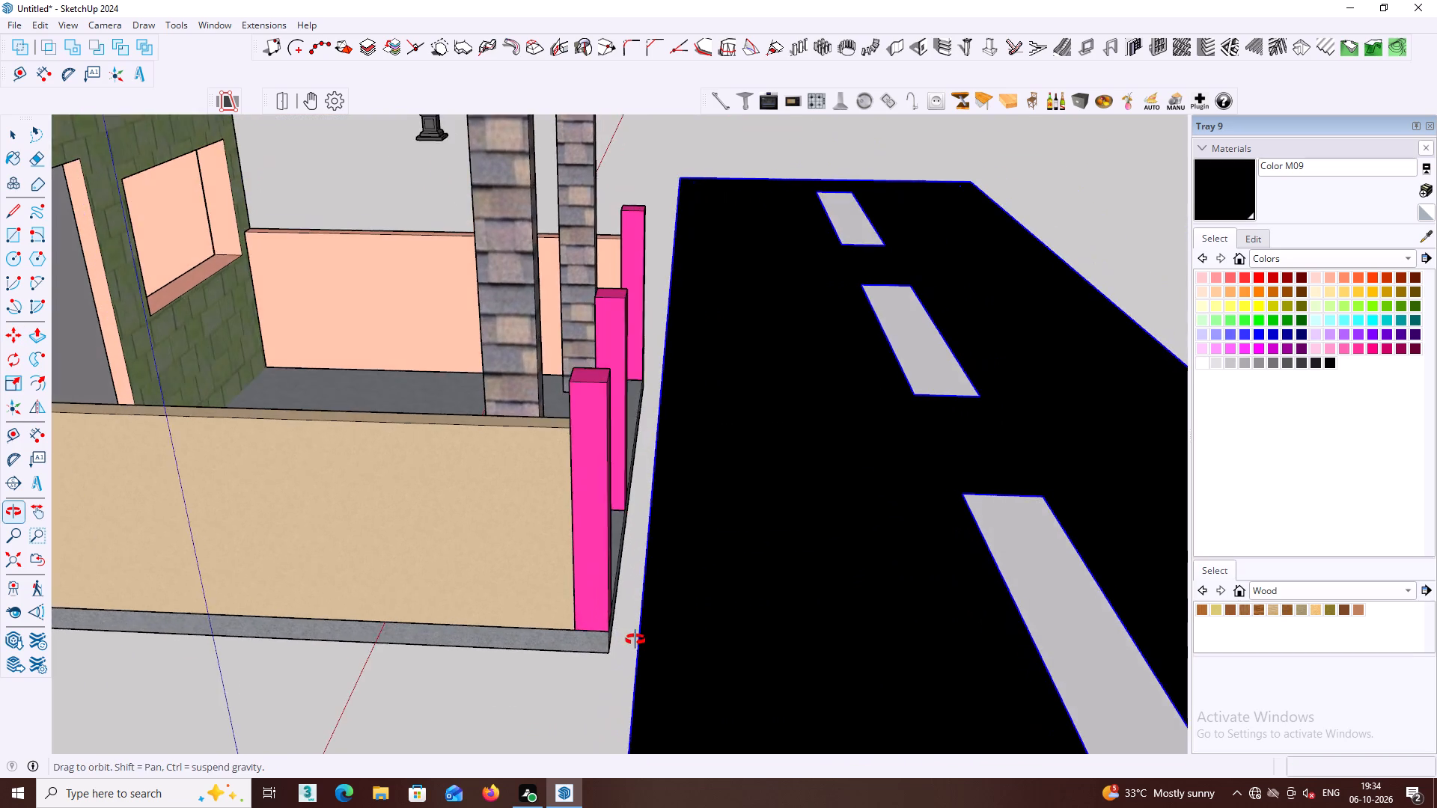
pyautogui.moveTo(635, 640); pyautogui.dragTo(720, 520, button='middle')
pyautogui.moveTo(693, 551); pyautogui.dragTo(740, 529, button='middle')
pyautogui.scroll(1, 765, 513)
pyautogui.click(760, 512)
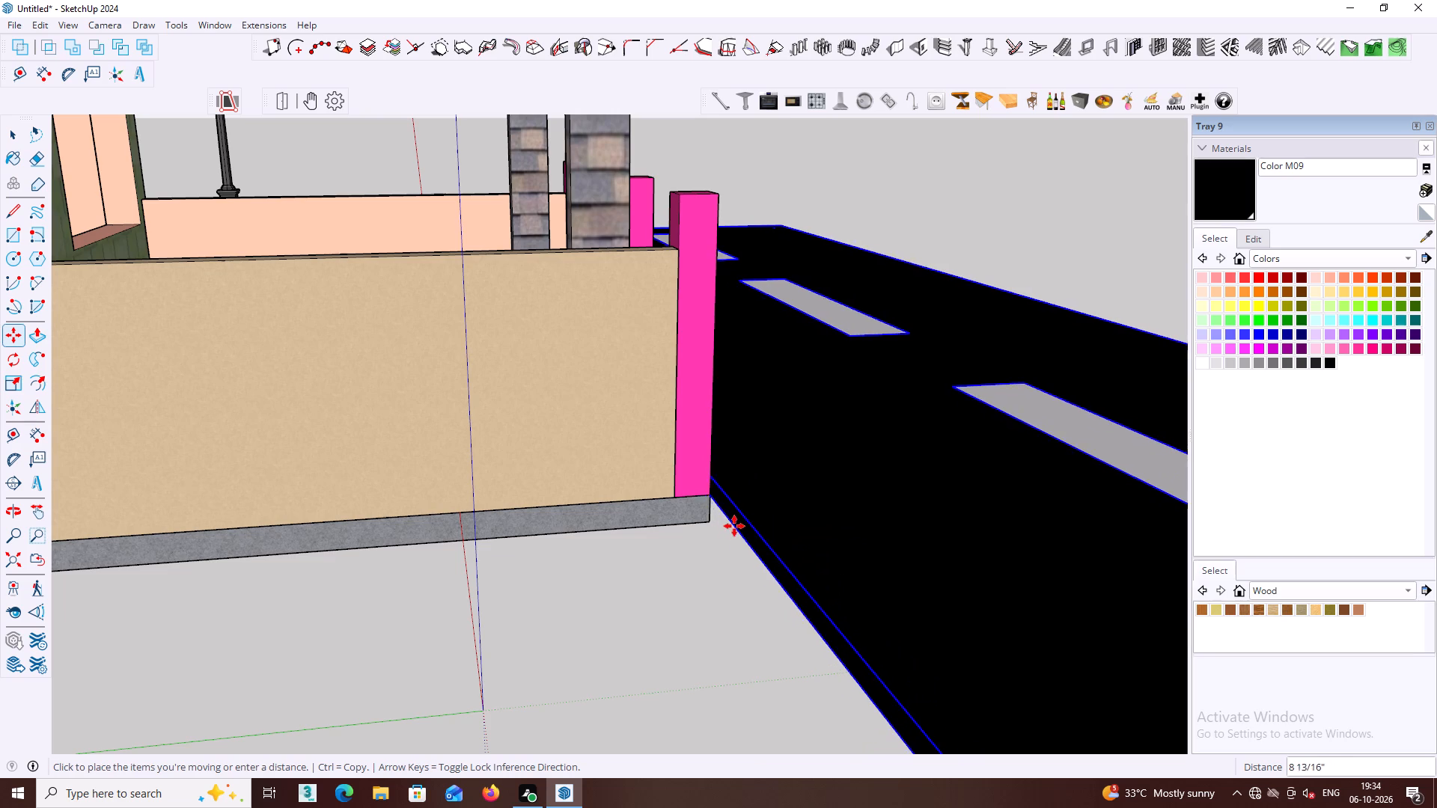
pyautogui.press('Up')
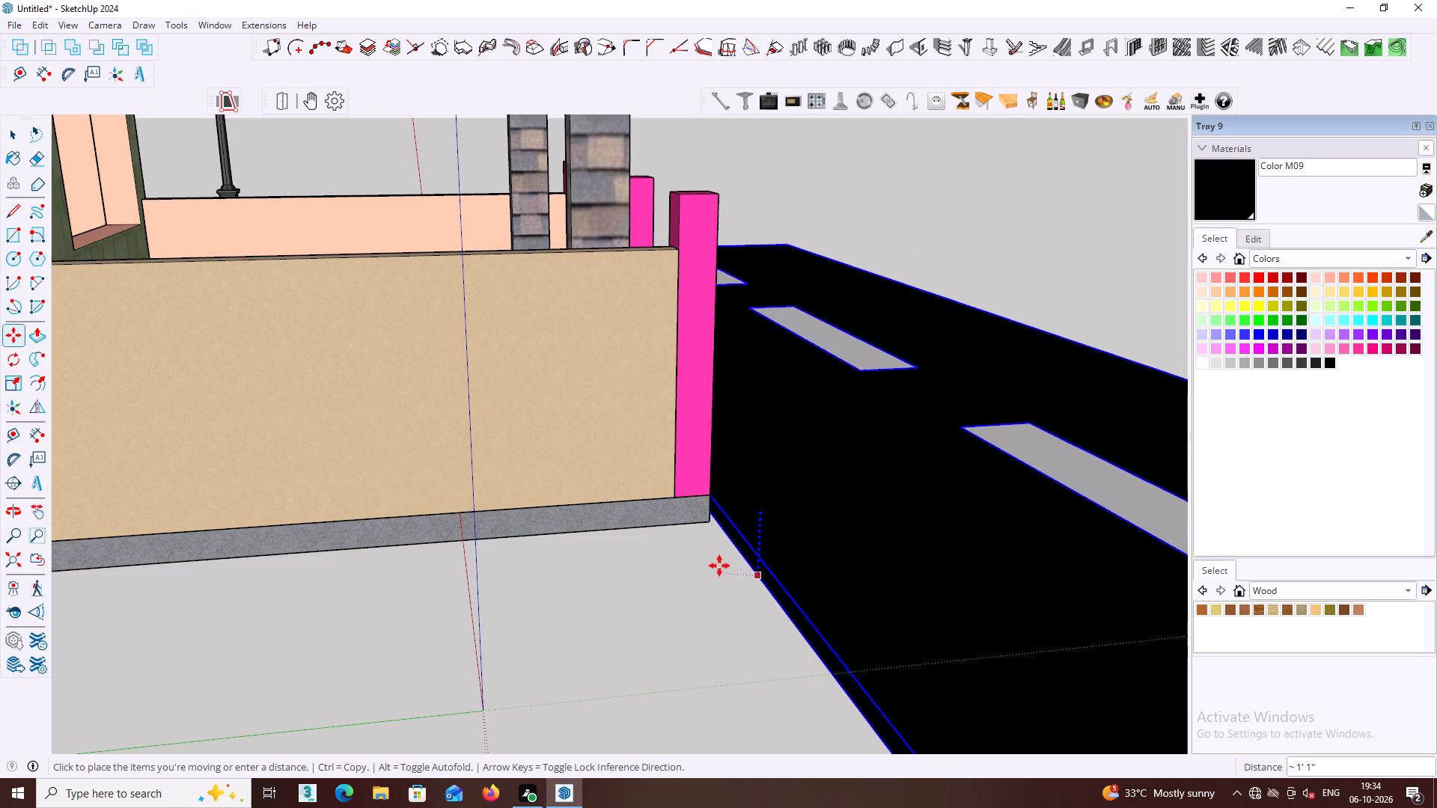
pyautogui.click(707, 521)
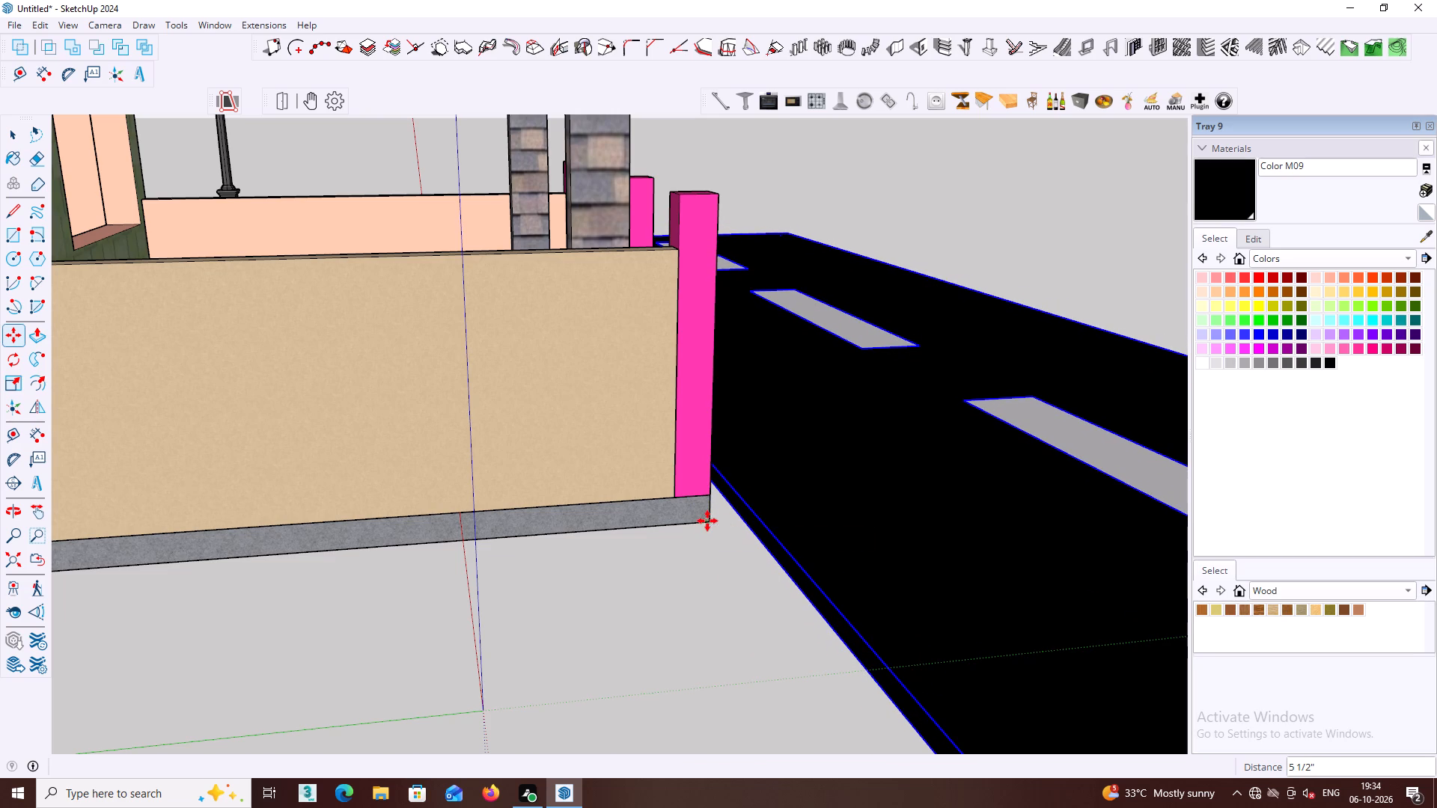
# Move the road strip about 8 3/16" to snap its inner edge against the porch base's bottom front corner, and deselect it.
pyautogui.click(749, 530)
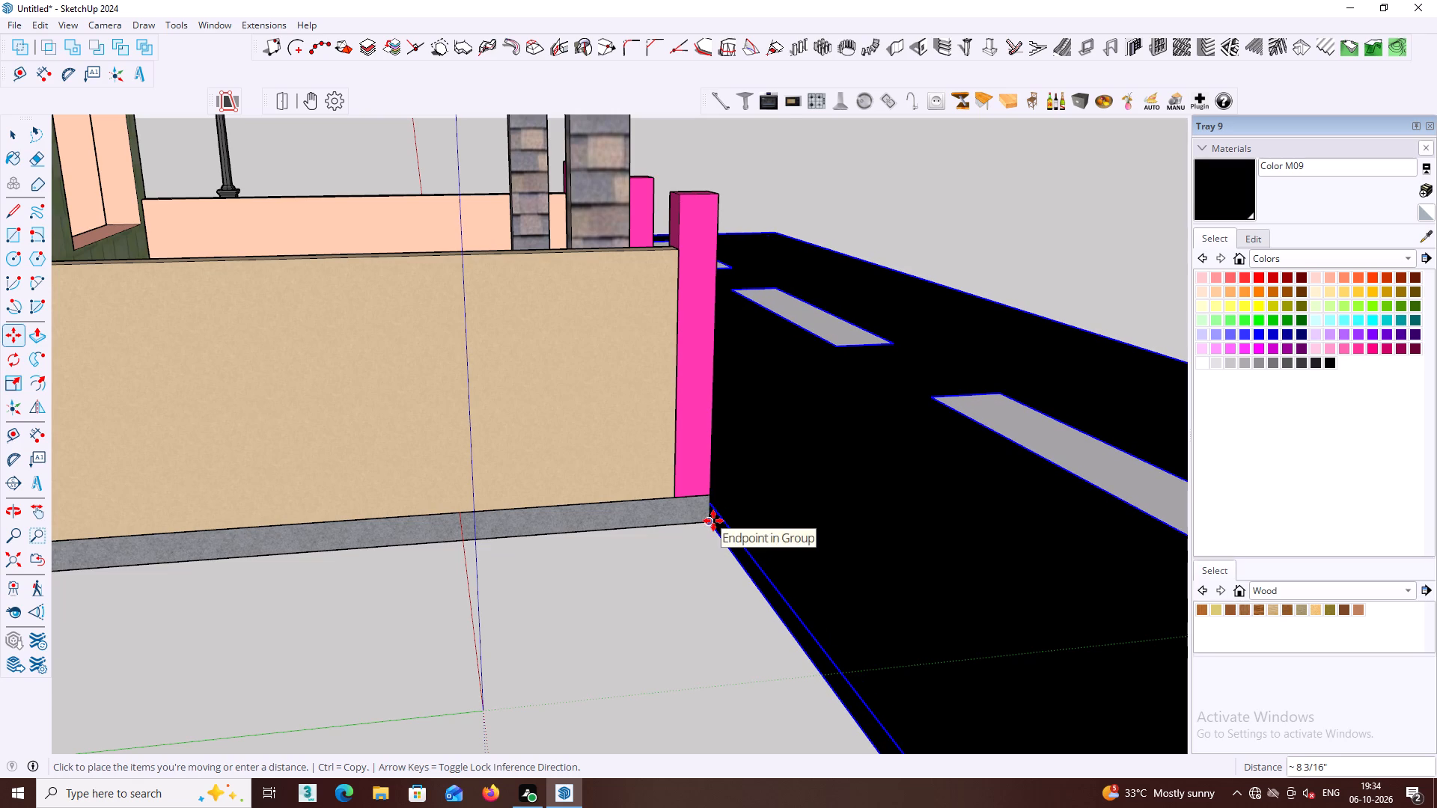
pyautogui.click(713, 521)
pyautogui.press('space')
pyautogui.moveTo(749, 536); pyautogui.dragTo(751, 545, button='middle')
pyautogui.scroll(-3, 749, 538)
pyautogui.click(582, 612)
pyautogui.scroll(-3, 582, 602)
pyautogui.middleClick(584, 586)
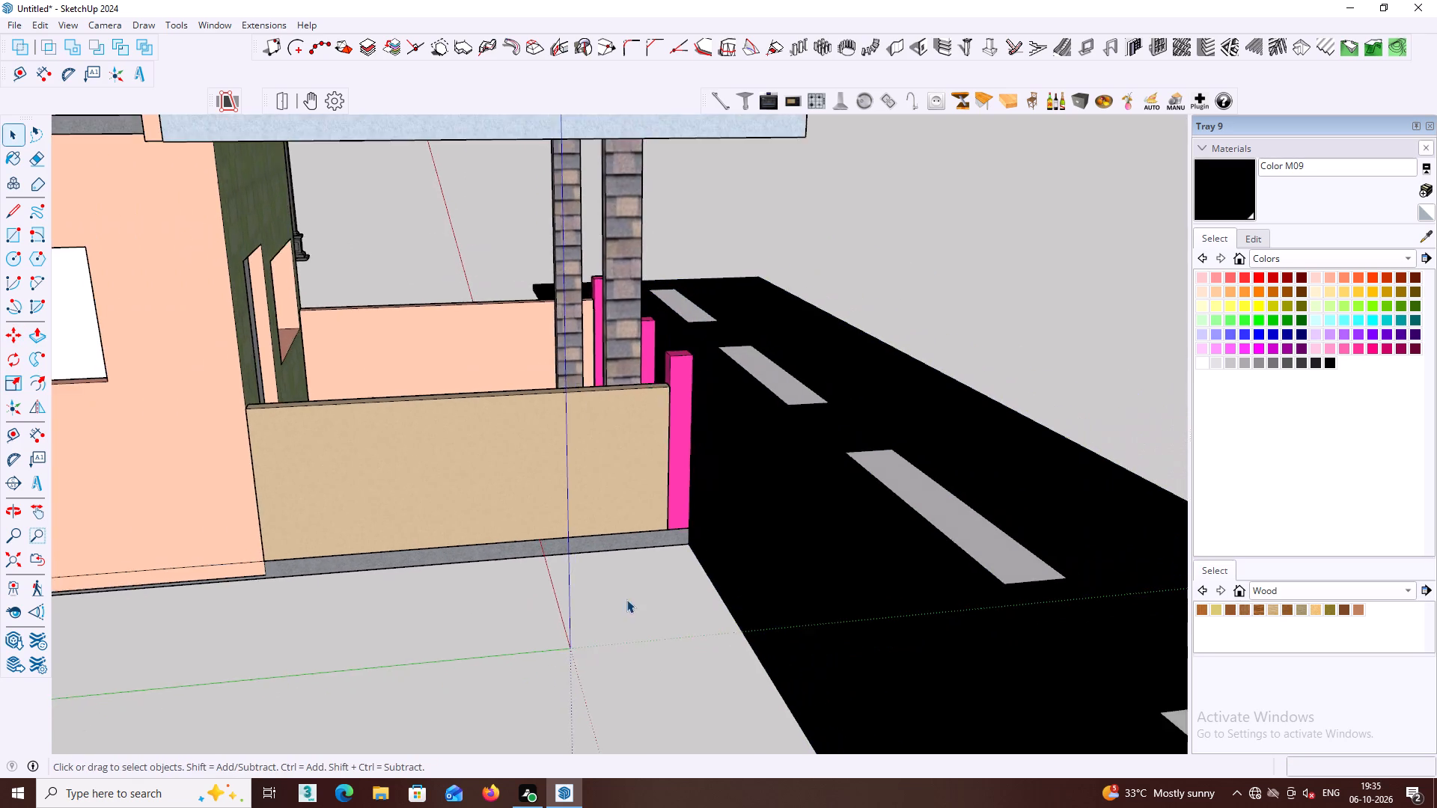
# Examine the road strip's fit against the porch and its position relative to the house and street lights from several angles.
pyautogui.moveTo(625, 573); pyautogui.dragTo(382, 496, button='middle')
pyautogui.middleClick(432, 486)
pyautogui.scroll(-12, 432, 486)
pyautogui.middleClick(518, 494)
pyautogui.click(852, 605)
pyautogui.moveTo(859, 587); pyautogui.dragTo(834, 589, button='middle')
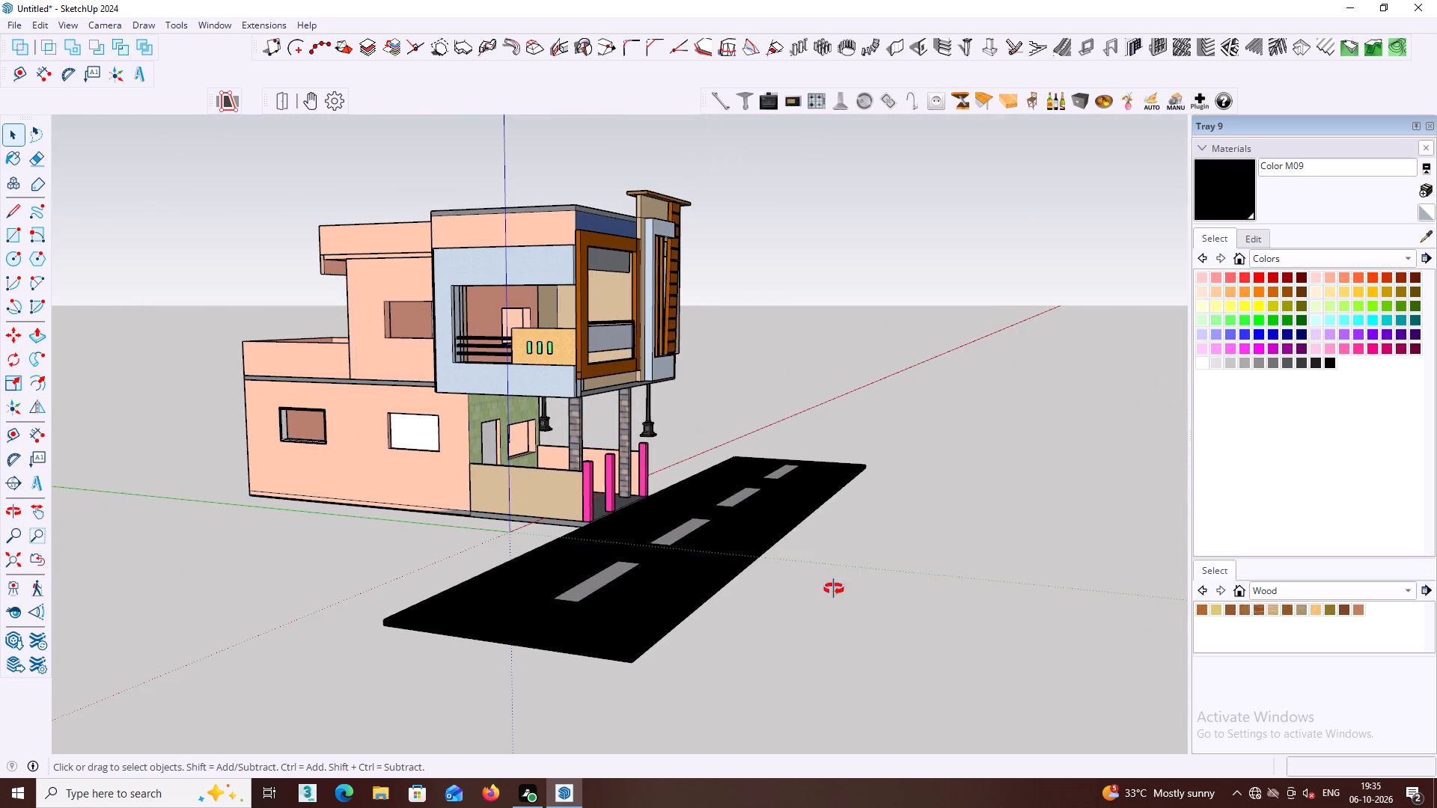
pyautogui.moveTo(834, 589); pyautogui.dragTo(784, 660, button='middle')
pyautogui.moveTo(789, 621); pyautogui.dragTo(742, 703, button='middle')
pyautogui.moveTo(746, 652); pyautogui.dragTo(748, 625, button='middle')
pyautogui.moveTo(736, 615); pyautogui.dragTo(585, 654, button='middle')
pyautogui.scroll(-1, 645, 654)
pyautogui.moveTo(570, 631); pyautogui.dragTo(513, 581, button='middle')
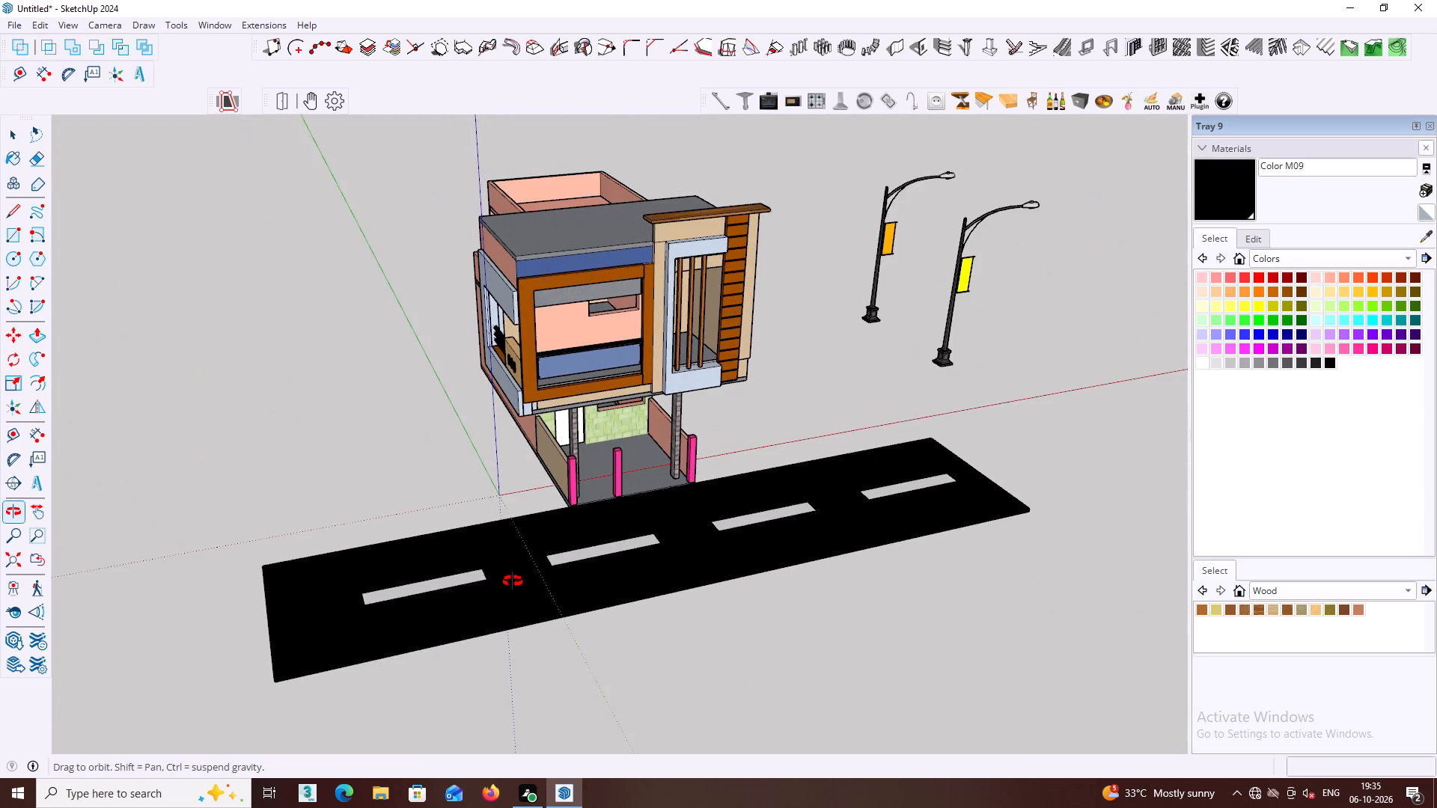
pyautogui.moveTo(513, 581); pyautogui.dragTo(519, 566, button='middle')
# Inside the road strip group, paint the first lane dash white, and leave the group.
pyautogui.scroll(4, 463, 545)
pyautogui.moveTo(448, 622); pyautogui.dragTo(501, 451, button='middle')
pyautogui.moveTo(513, 469); pyautogui.dragTo(514, 587, button='middle')
pyautogui.scroll(3, 506, 531)
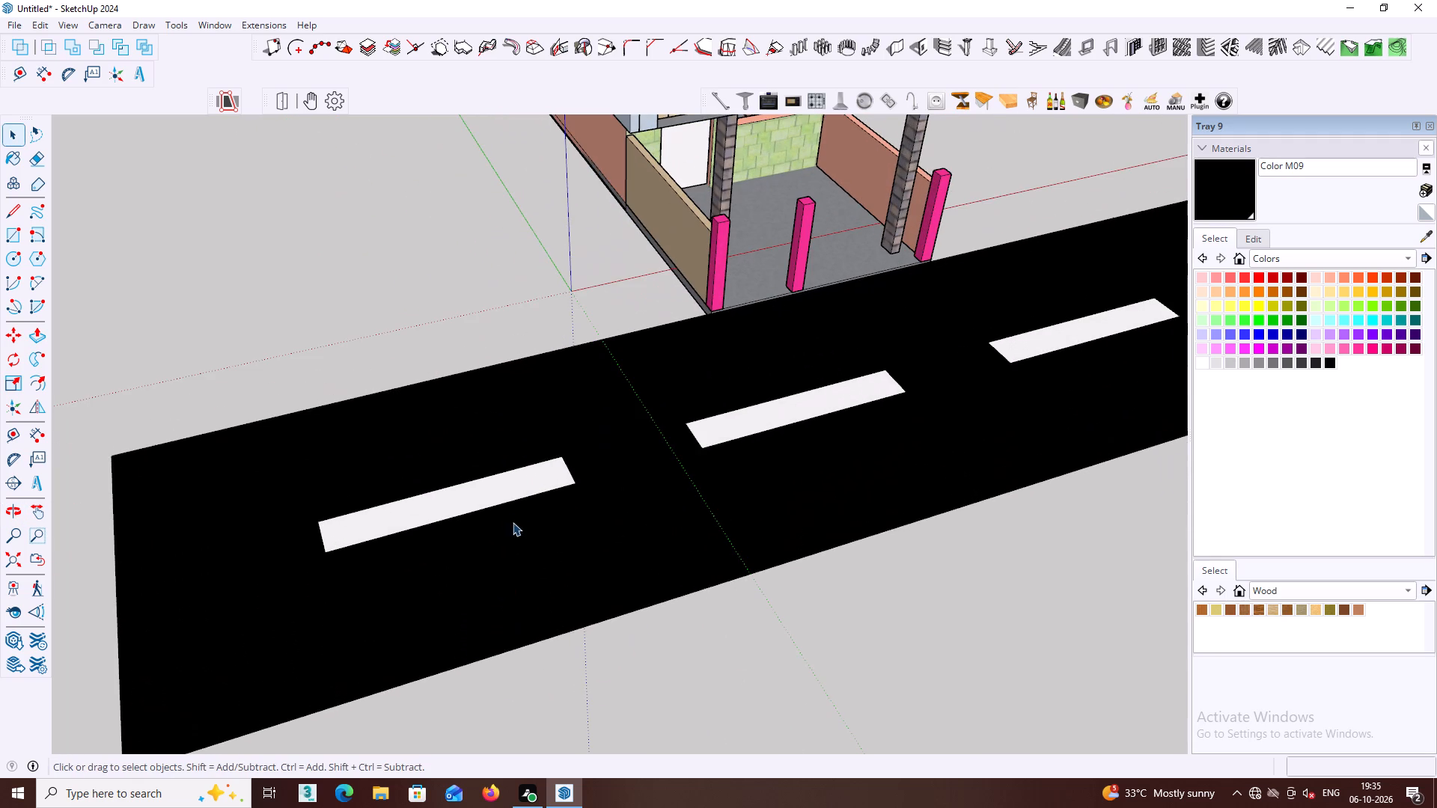
pyautogui.click(506, 492)
pyautogui.doubleClick(507, 489)
pyautogui.click(512, 488)
pyautogui.click(513, 487)
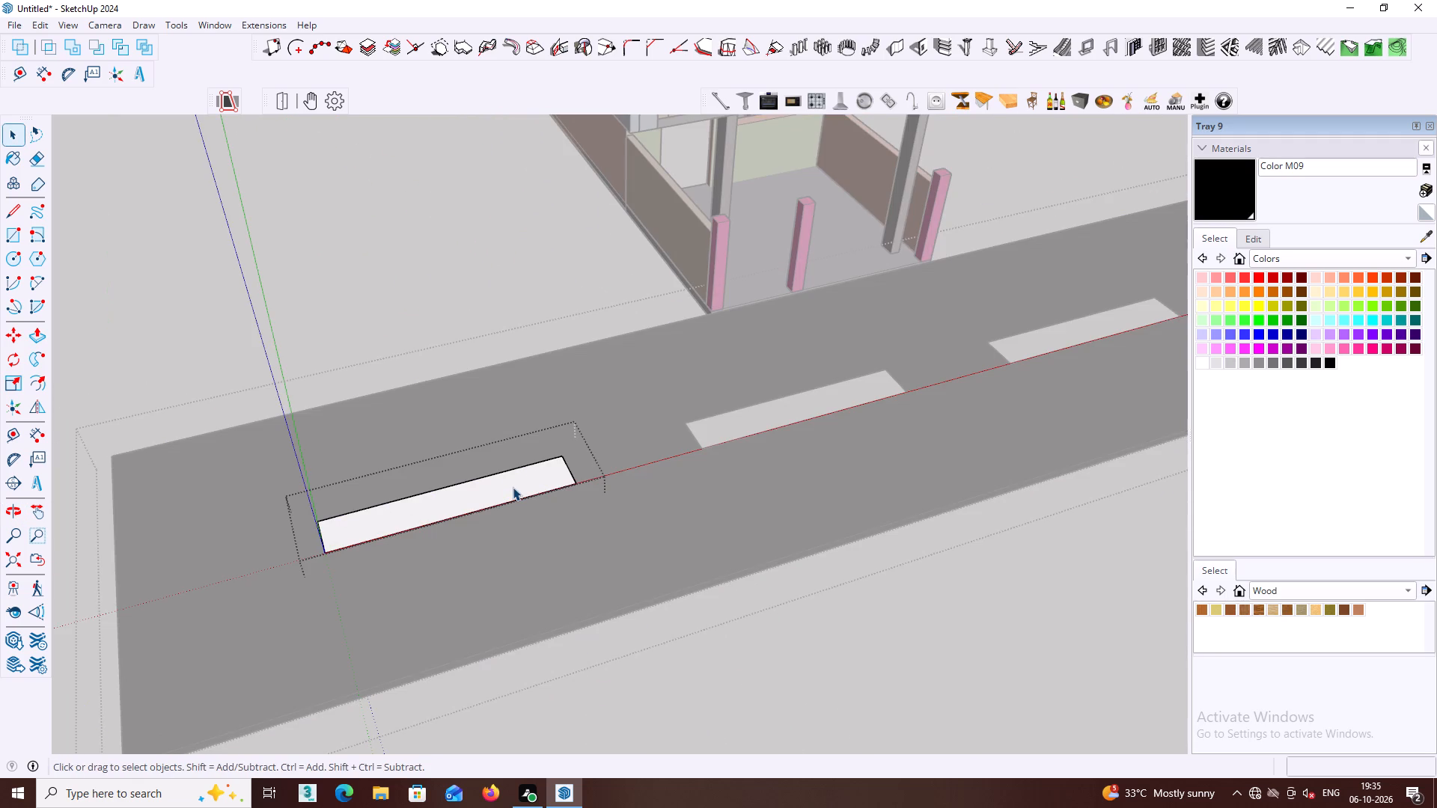
pyautogui.click(513, 487)
pyautogui.click(1201, 364)
pyautogui.click(448, 505)
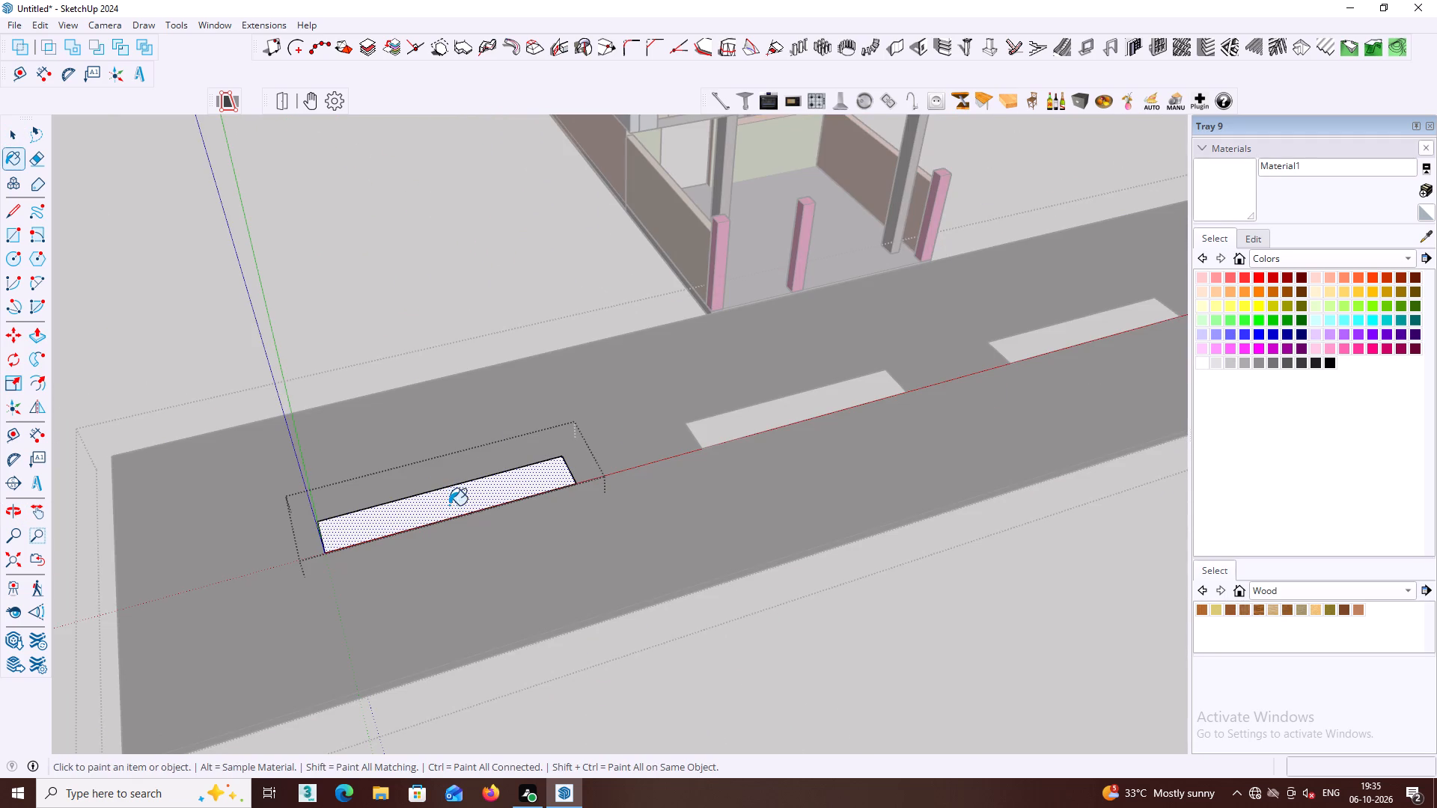
pyautogui.press('space')
pyautogui.click(796, 678)
pyautogui.moveTo(790, 657); pyautogui.dragTo(793, 664, button='middle')
pyautogui.scroll(-11, 790, 657)
pyautogui.middleClick(879, 598)
pyautogui.middleClick(932, 594)
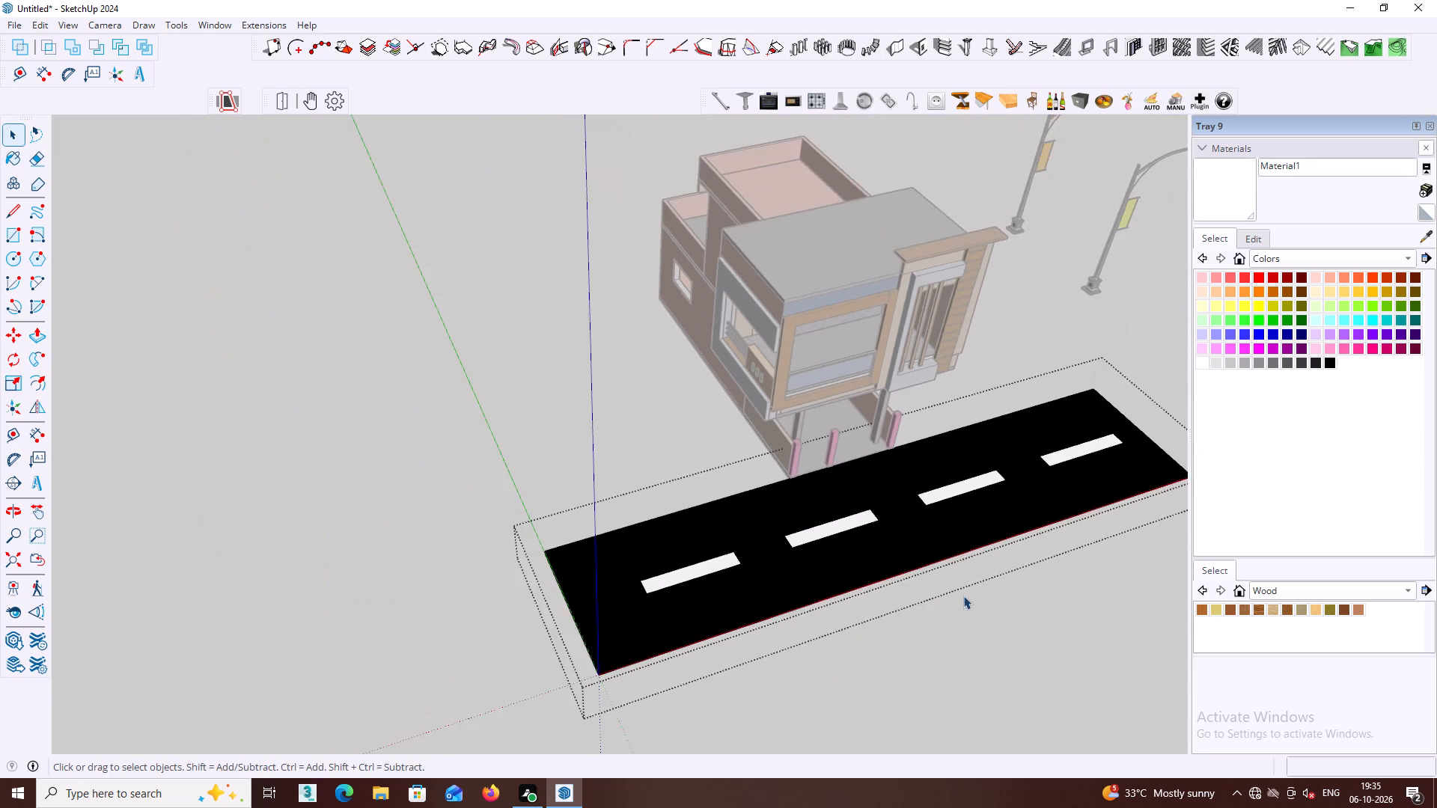
pyautogui.keyDown('shift'); pyautogui.moveTo(965, 577); pyautogui.dragTo(755, 502, button='middle'); pyautogui.keyUp('shift')
pyautogui.click(958, 540)
# Inside the street-light group, move the front light about 72' 3 1/4" to the opposite side of the house near the road, and leave the group.
pyautogui.middleClick(930, 521)
pyautogui.scroll(-1, 929, 521)
pyautogui.keyDown('shift'); pyautogui.moveTo(930, 528); pyautogui.dragTo(866, 545, button='middle'); pyautogui.keyUp('shift')
pyautogui.moveTo(884, 533); pyautogui.dragTo(753, 443, button='middle')
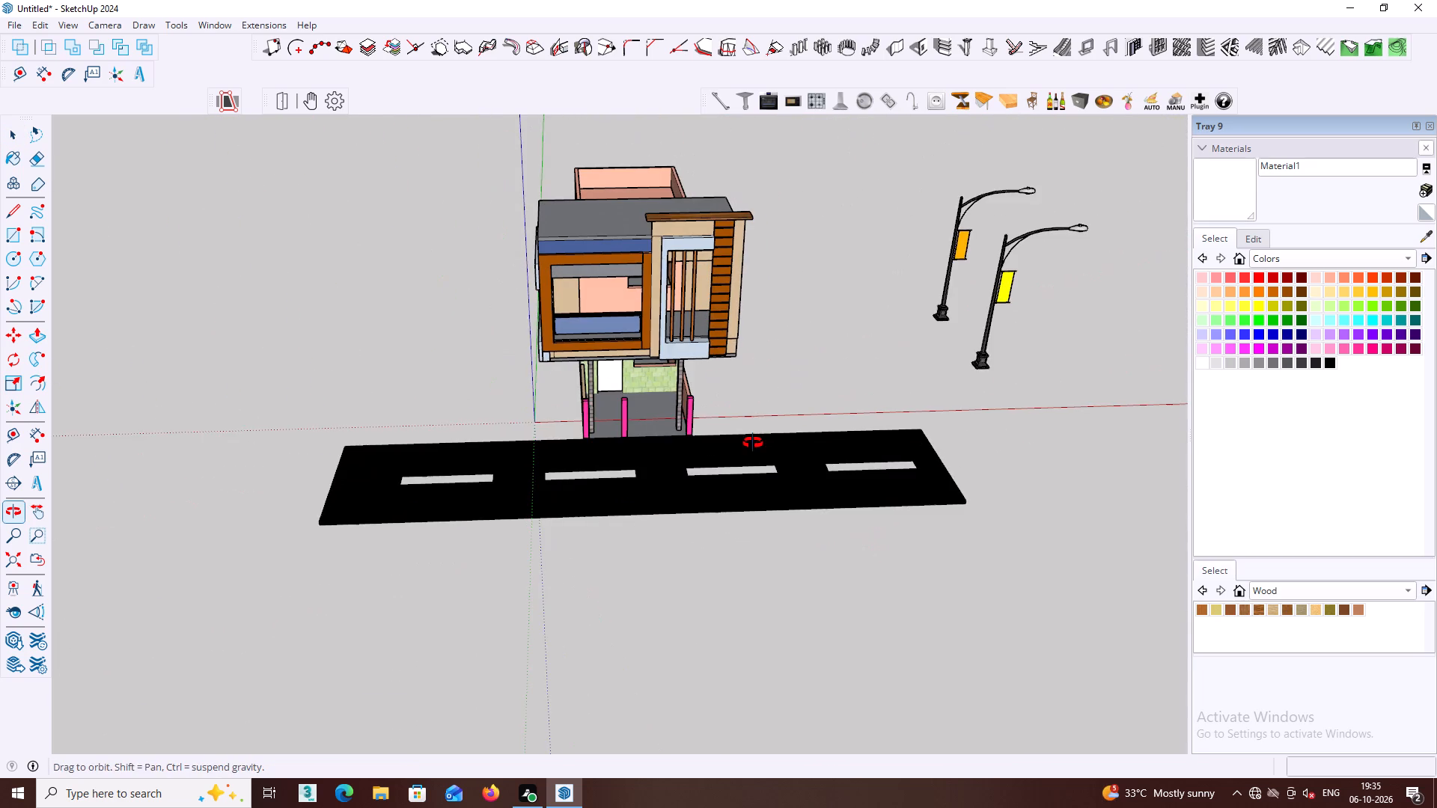
pyautogui.moveTo(753, 443); pyautogui.dragTo(698, 459, button='middle')
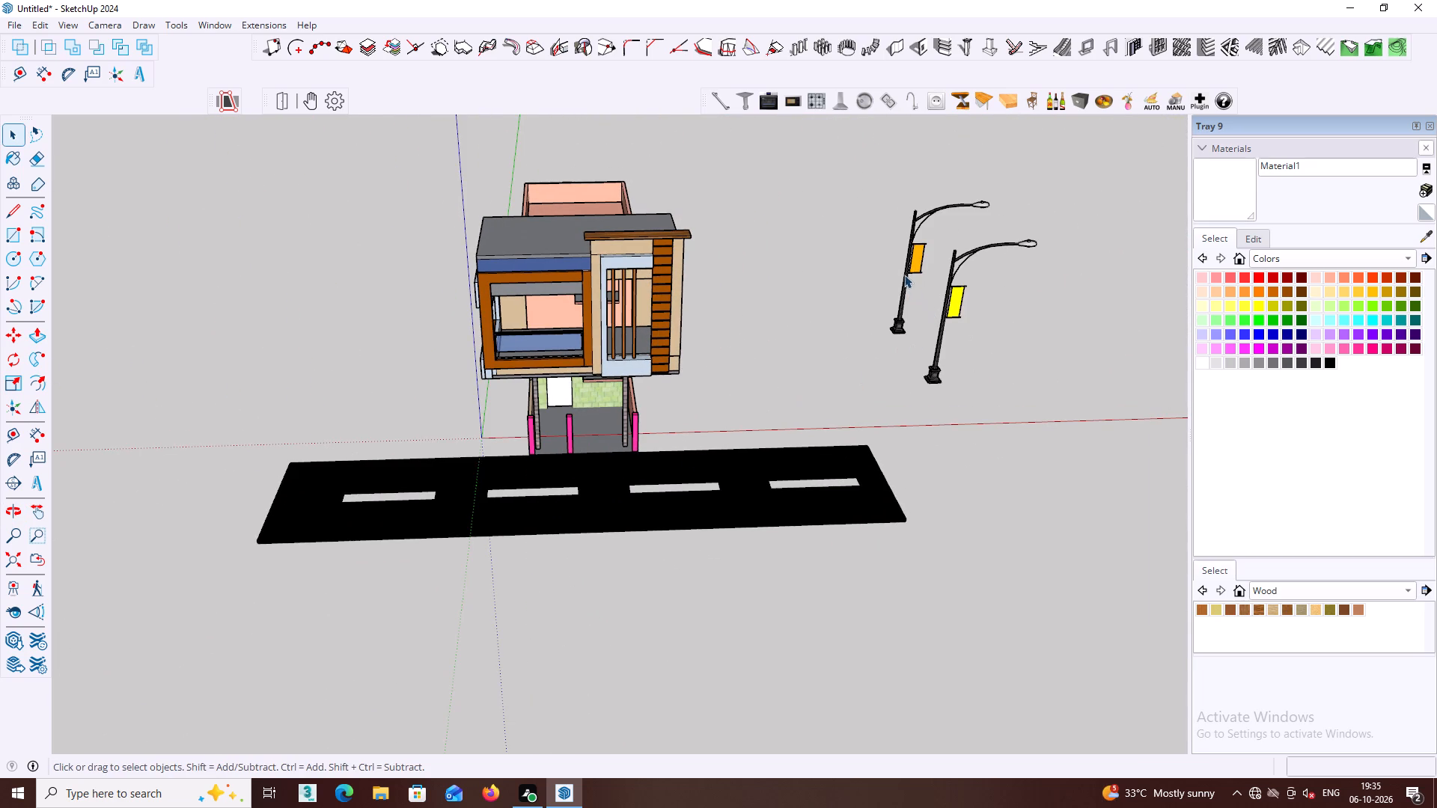
pyautogui.click(904, 262)
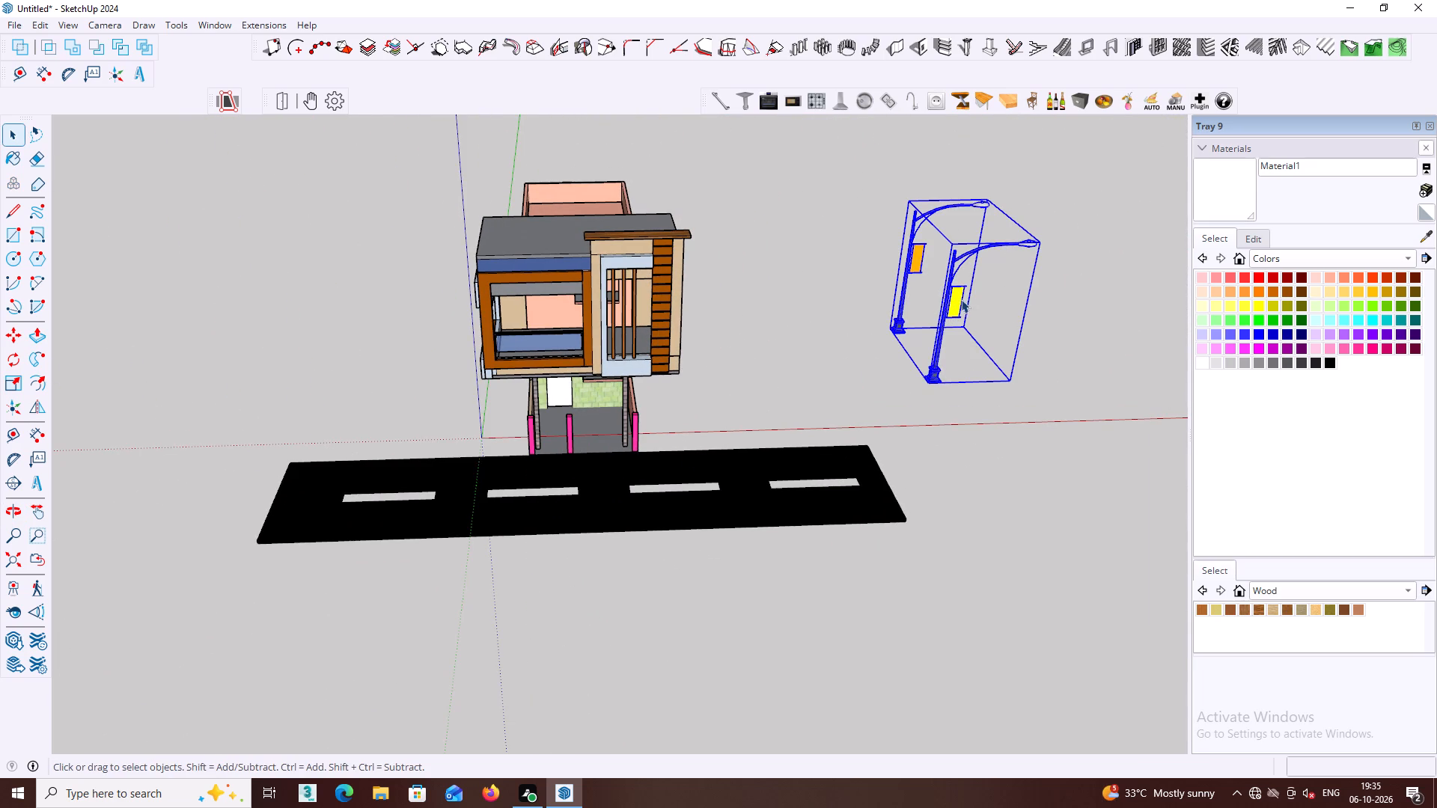
pyautogui.doubleClick(956, 266)
pyautogui.click(954, 266)
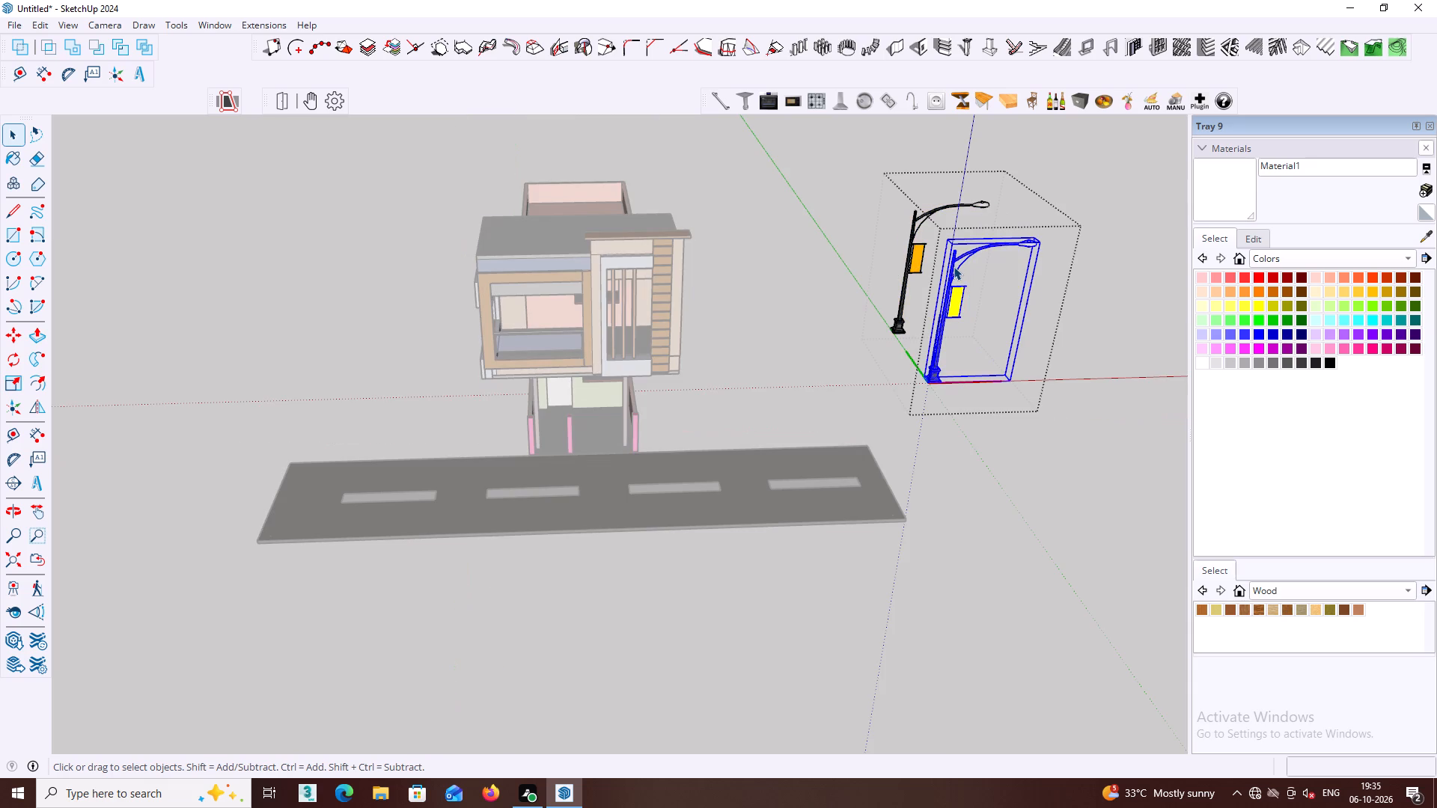
pyautogui.press('m')
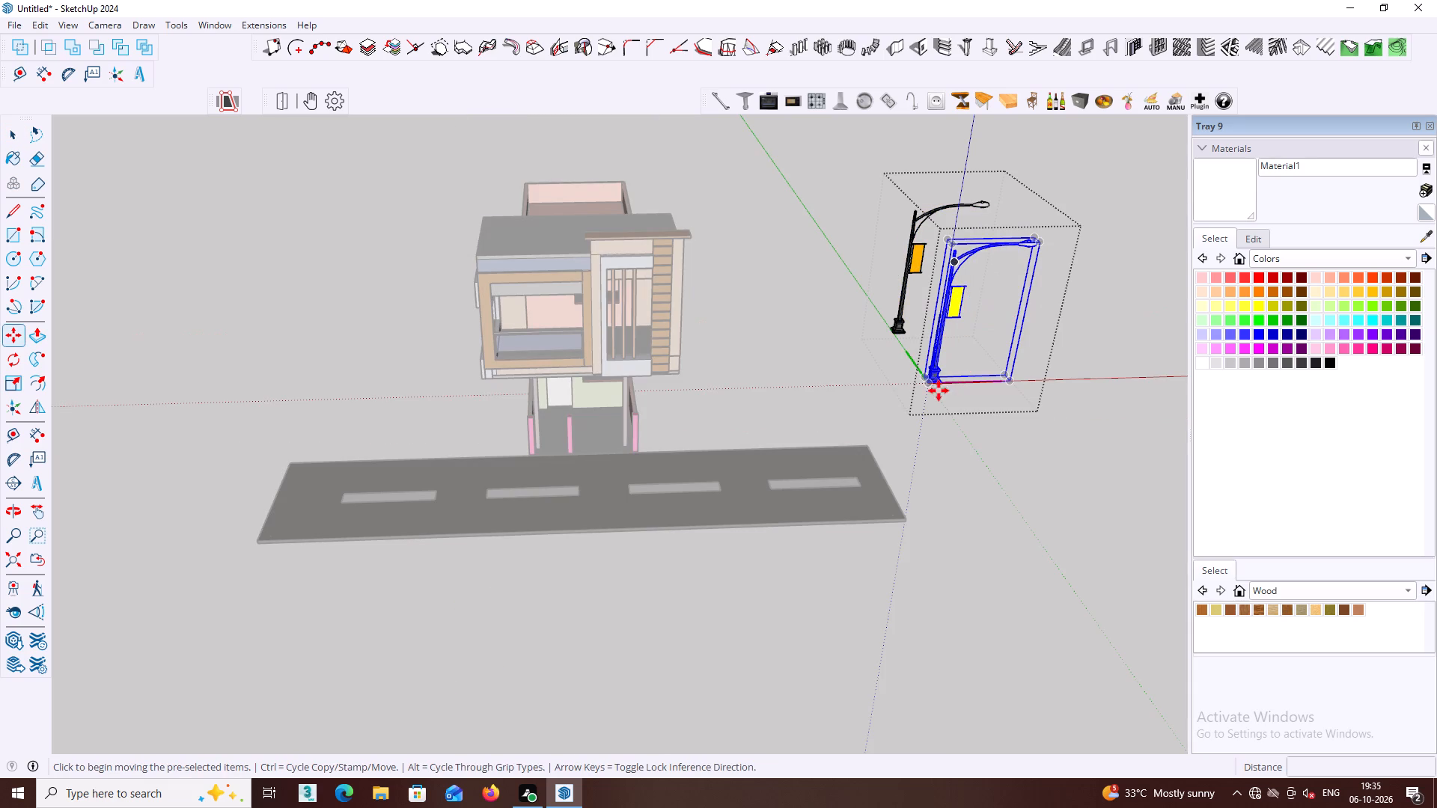
pyautogui.click(933, 382)
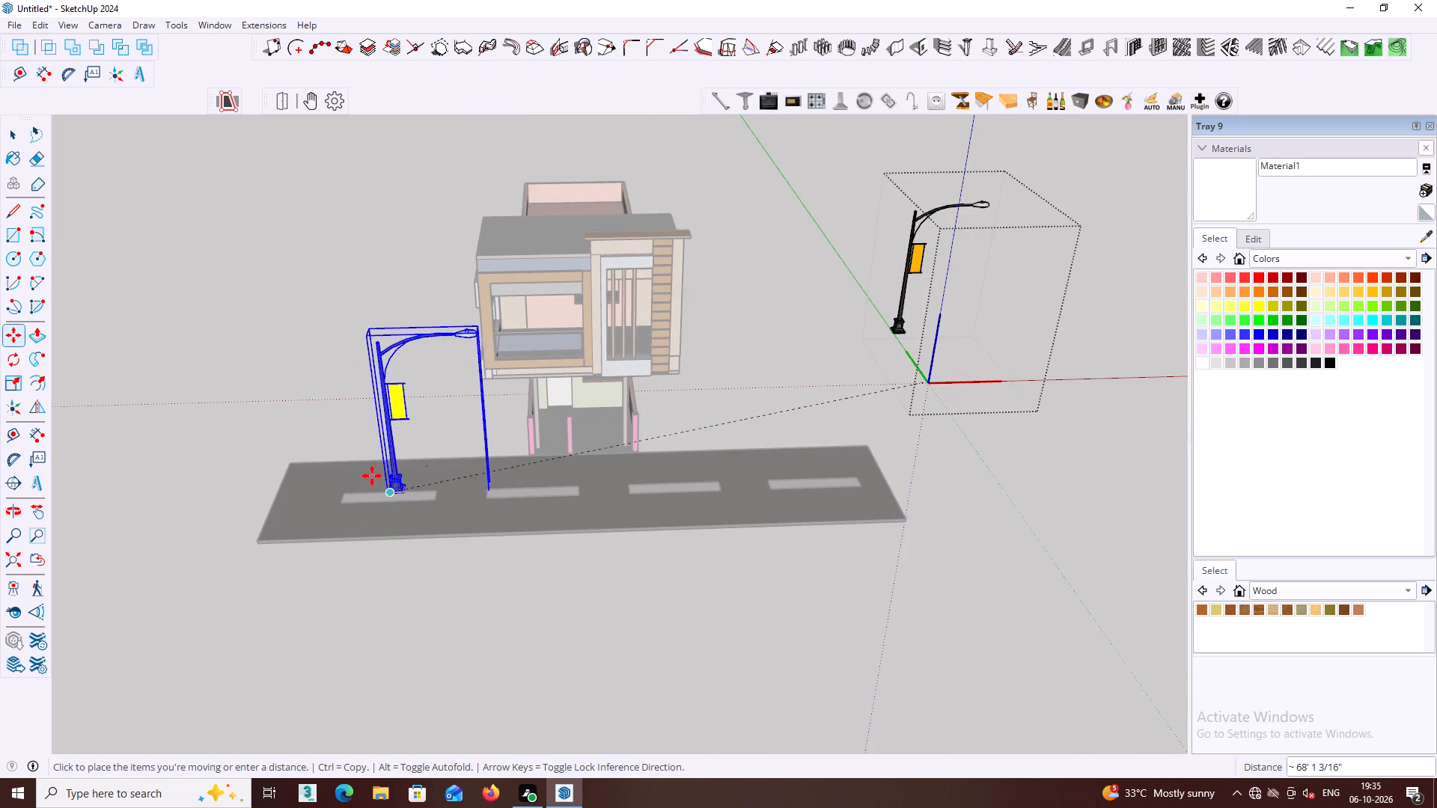
pyautogui.moveTo(347, 475); pyautogui.dragTo(466, 468, button='middle')
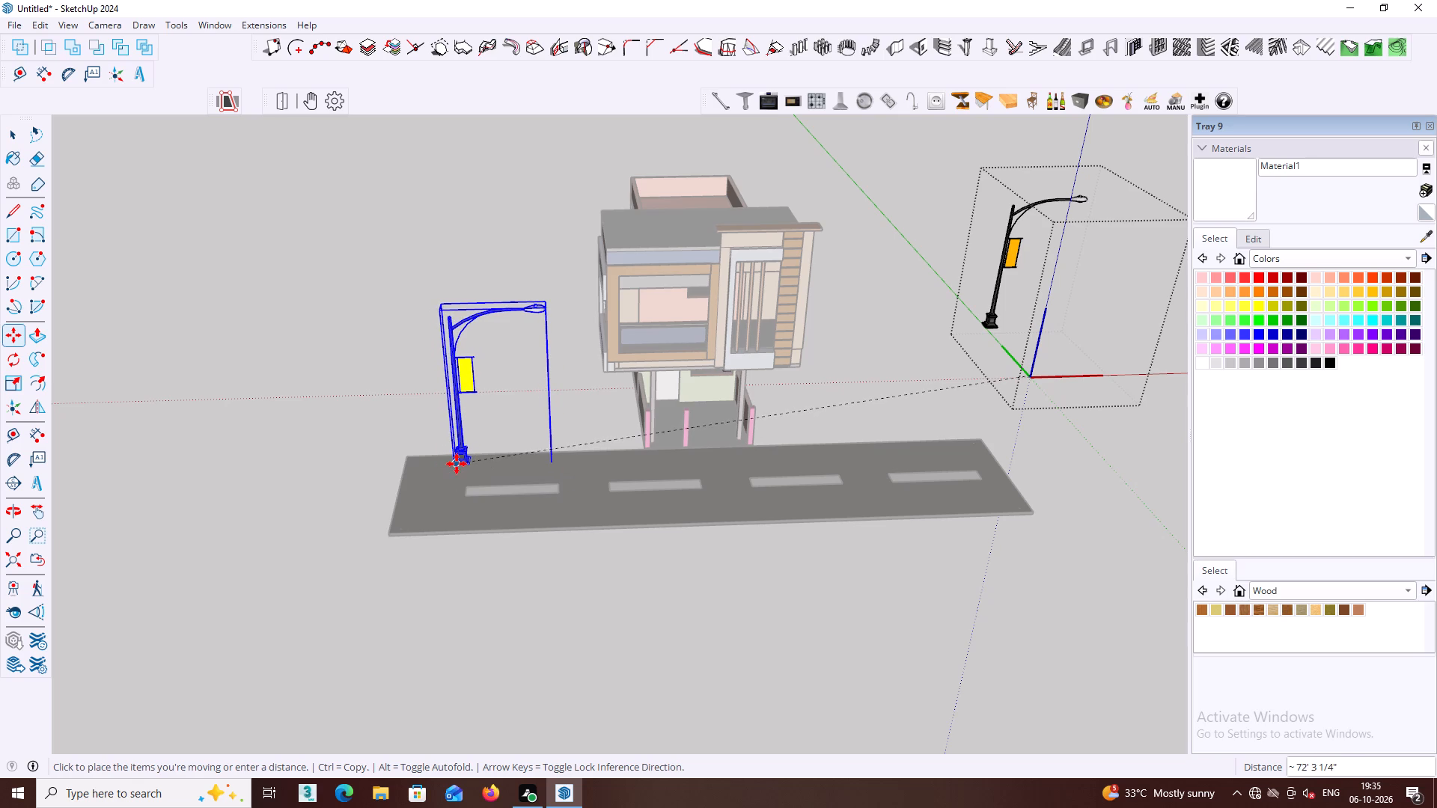
pyautogui.click(457, 464)
pyautogui.press('space')
pyautogui.click(353, 408)
# Move the relocated street light about 24' 3 9/16" using the porch's front corner as the target, and leave its group.
pyautogui.moveTo(398, 413); pyautogui.dragTo(409, 416, button='middle')
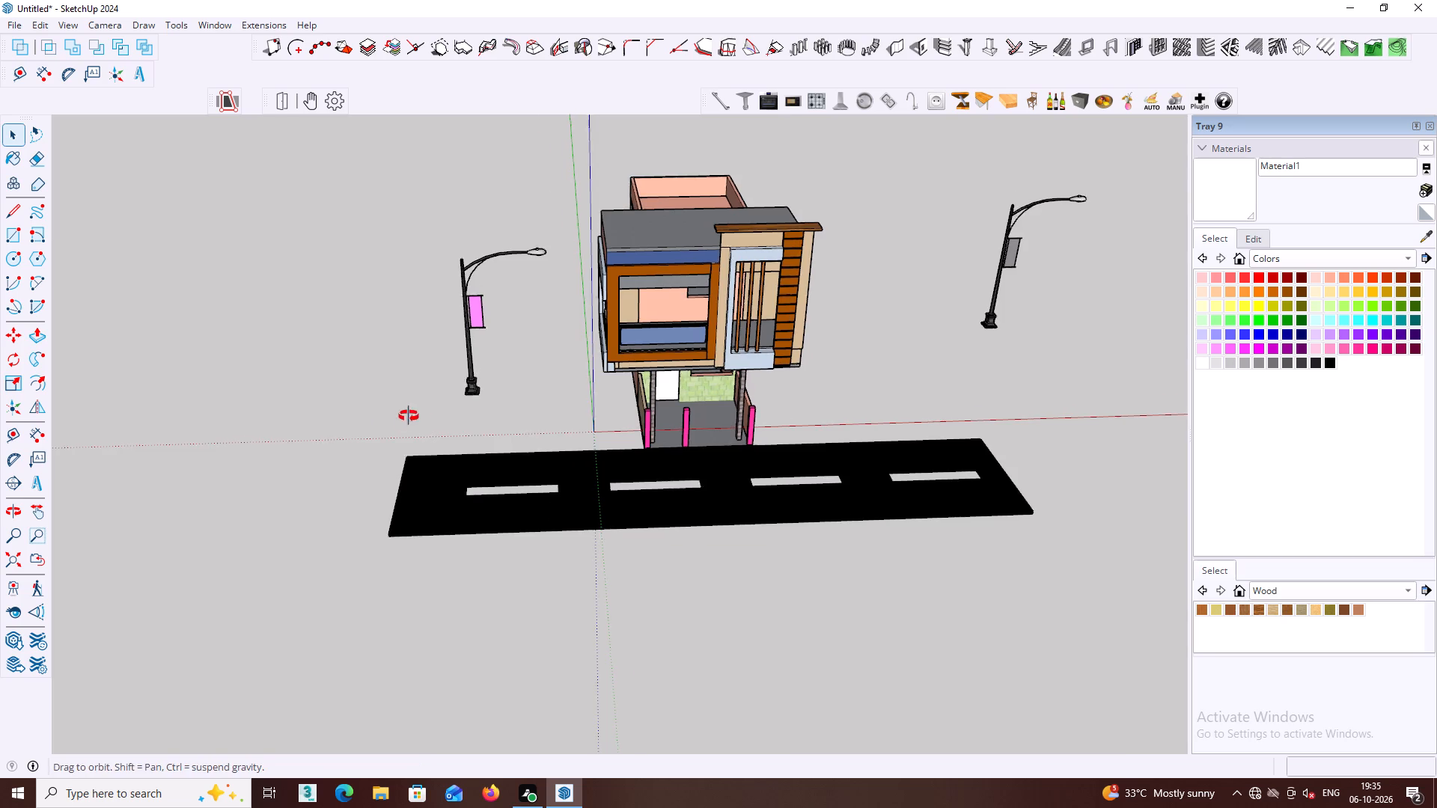
pyautogui.moveTo(409, 416); pyautogui.dragTo(463, 427, button='middle')
pyautogui.scroll(1, 460, 411)
pyautogui.click(449, 400)
pyautogui.doubleClick(451, 402)
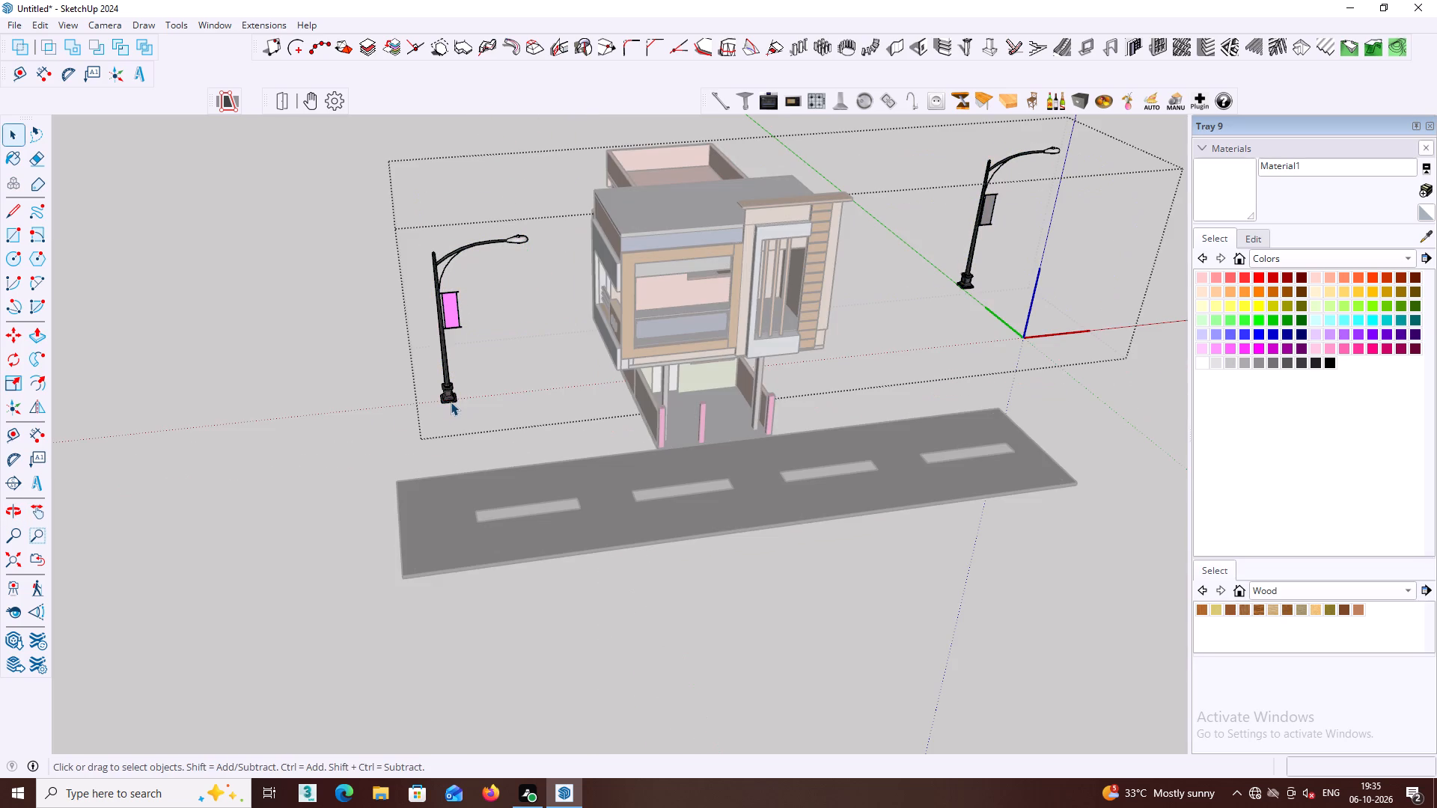
pyautogui.click(451, 398)
pyautogui.press('m')
pyautogui.click(451, 398)
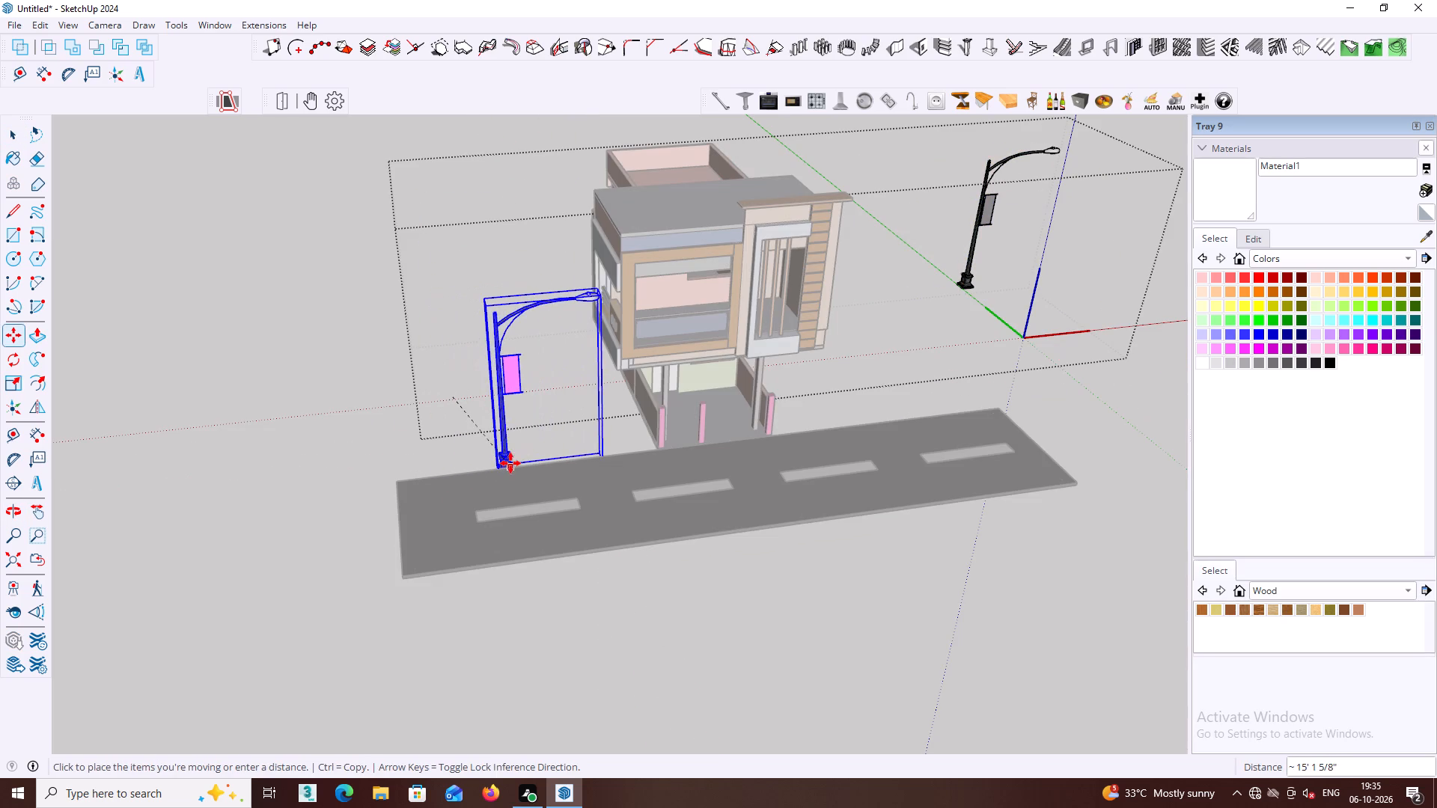
pyautogui.scroll(1, 516, 467)
pyautogui.scroll(1, 697, 453)
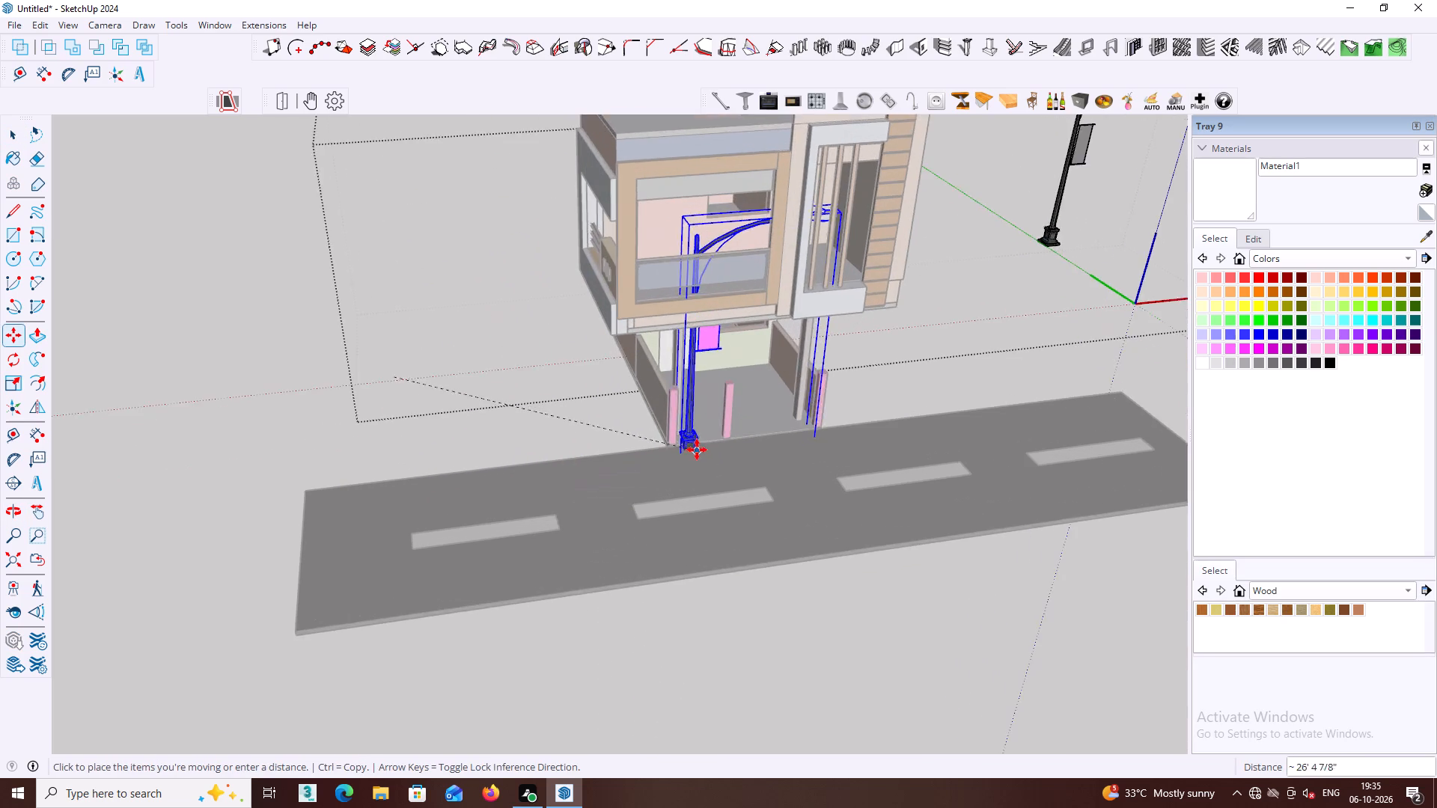
pyautogui.scroll(5, 697, 450)
pyautogui.click(666, 444)
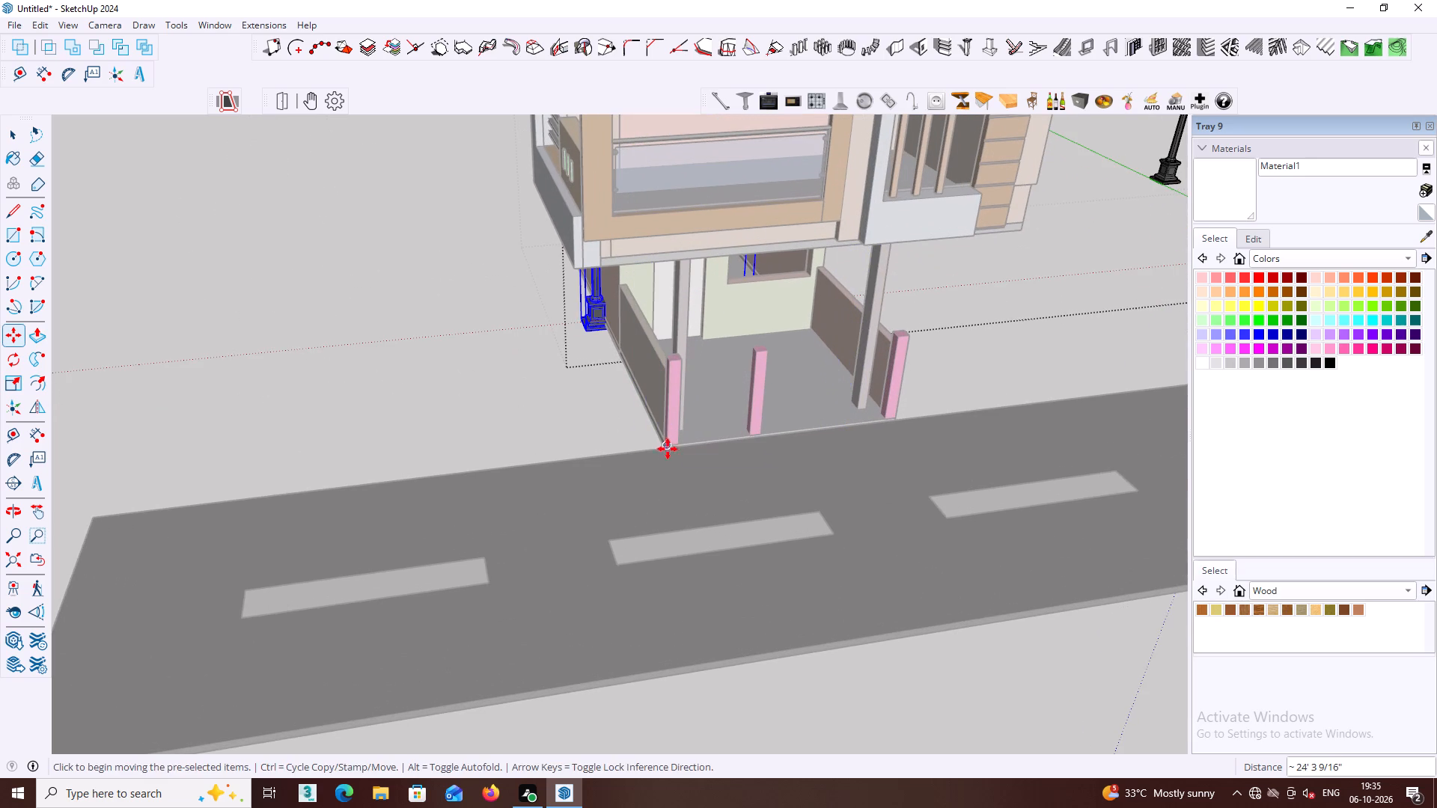
pyautogui.press('space')
pyautogui.click(490, 388)
# Open the street-light group and delete the light standing on the far side of the house.
pyautogui.scroll(-2, 512, 383)
pyautogui.moveTo(600, 388); pyautogui.dragTo(932, 372, button='middle')
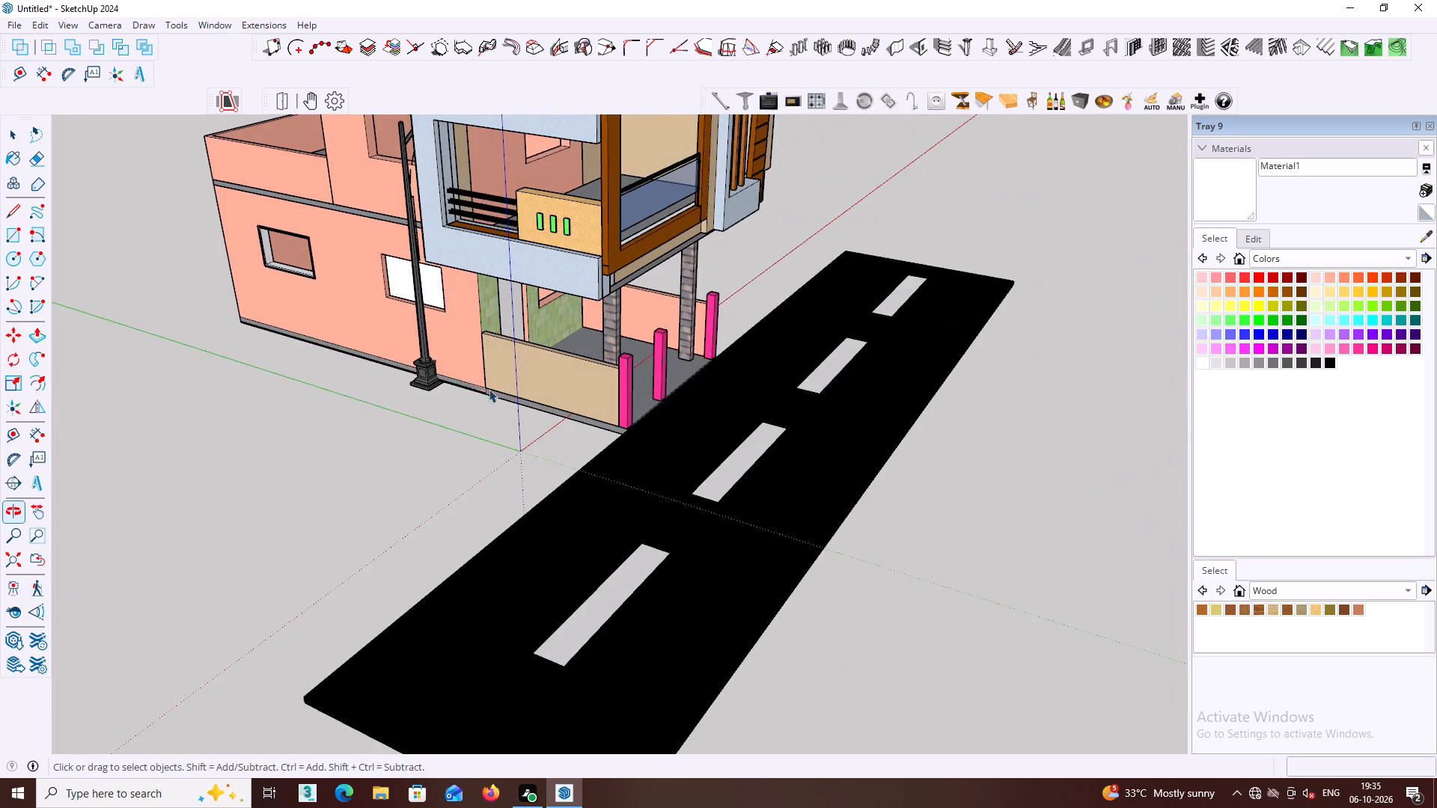
pyautogui.moveTo(468, 389); pyautogui.dragTo(478, 394, button='middle')
pyautogui.middleClick(479, 390)
pyautogui.scroll(-4, 479, 390)
pyautogui.click(436, 385)
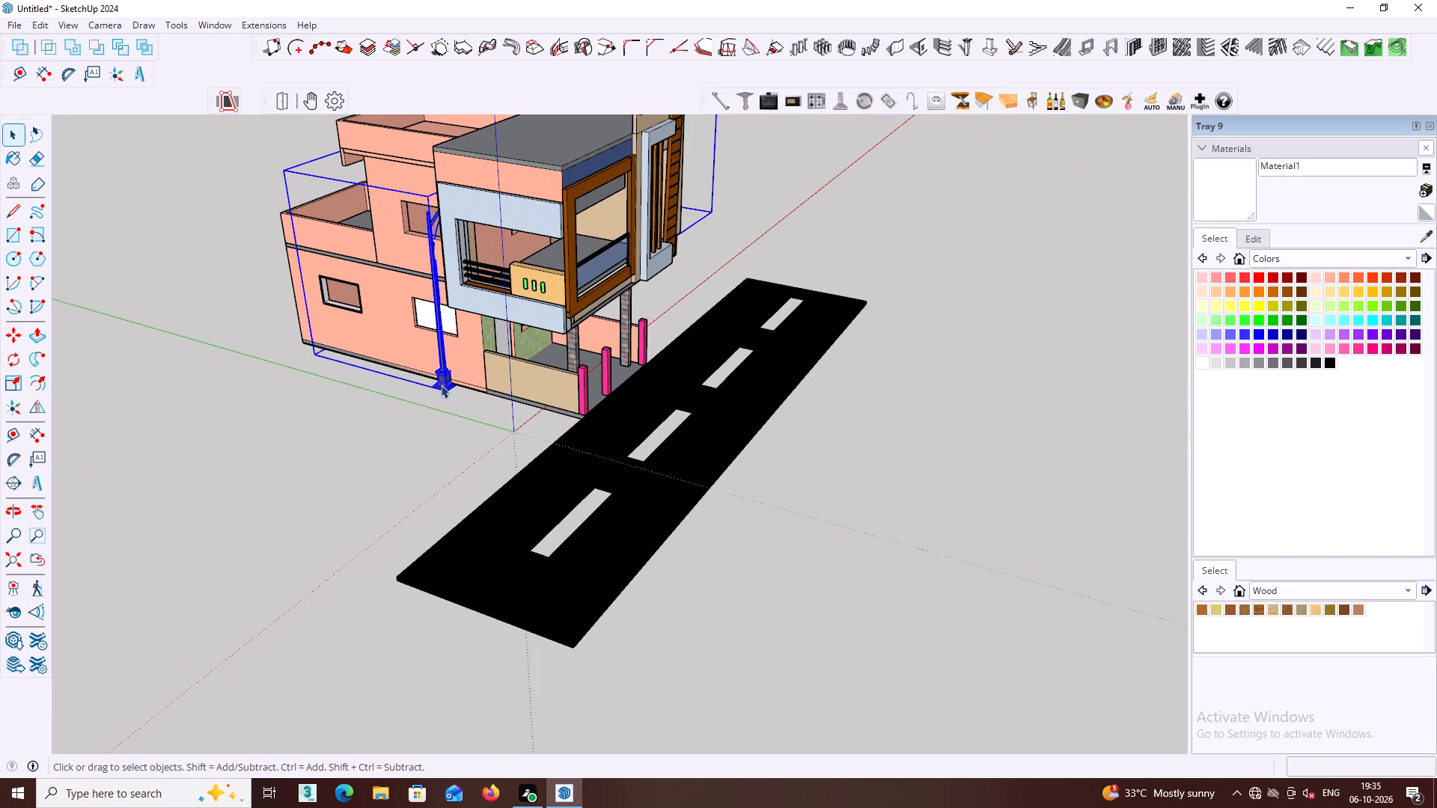
pyautogui.moveTo(653, 302); pyautogui.dragTo(451, 328, button='middle')
pyautogui.click(808, 167)
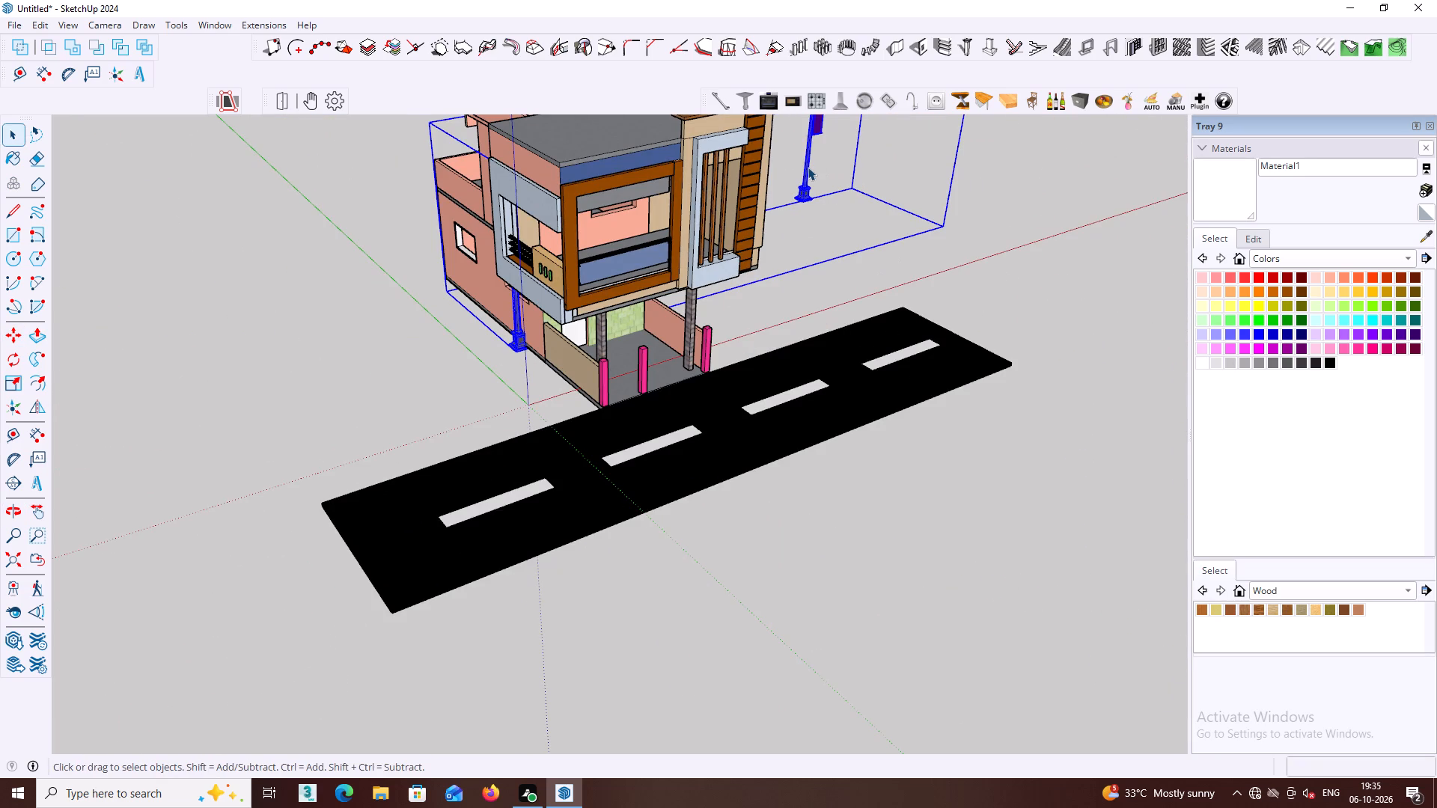
pyautogui.click(808, 167)
pyautogui.click(814, 133)
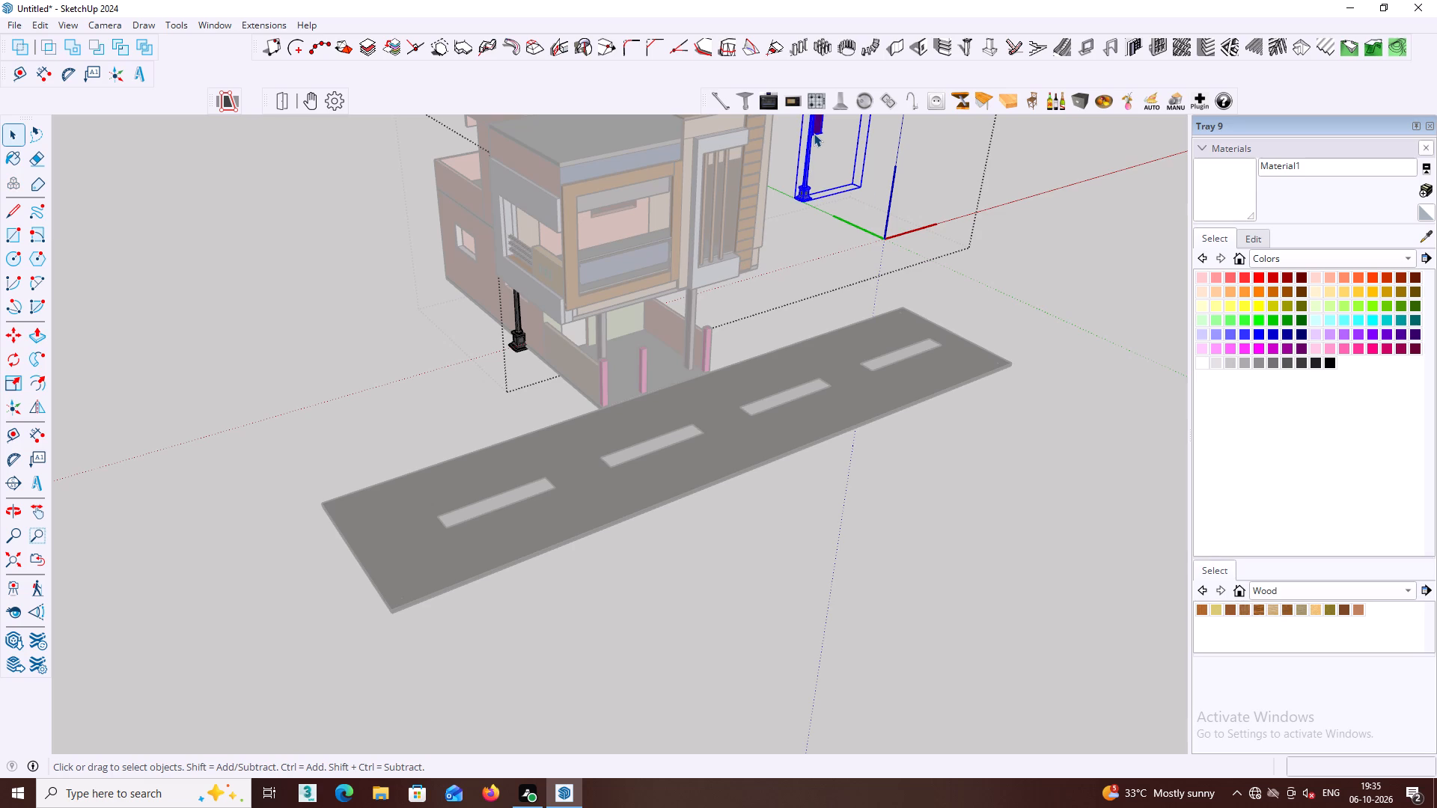
pyautogui.press('Delete')
# Move the street light beside the house wall about 14' 6 1/16" toward the porch's front corner, and leave the group.
pyautogui.click(519, 332)
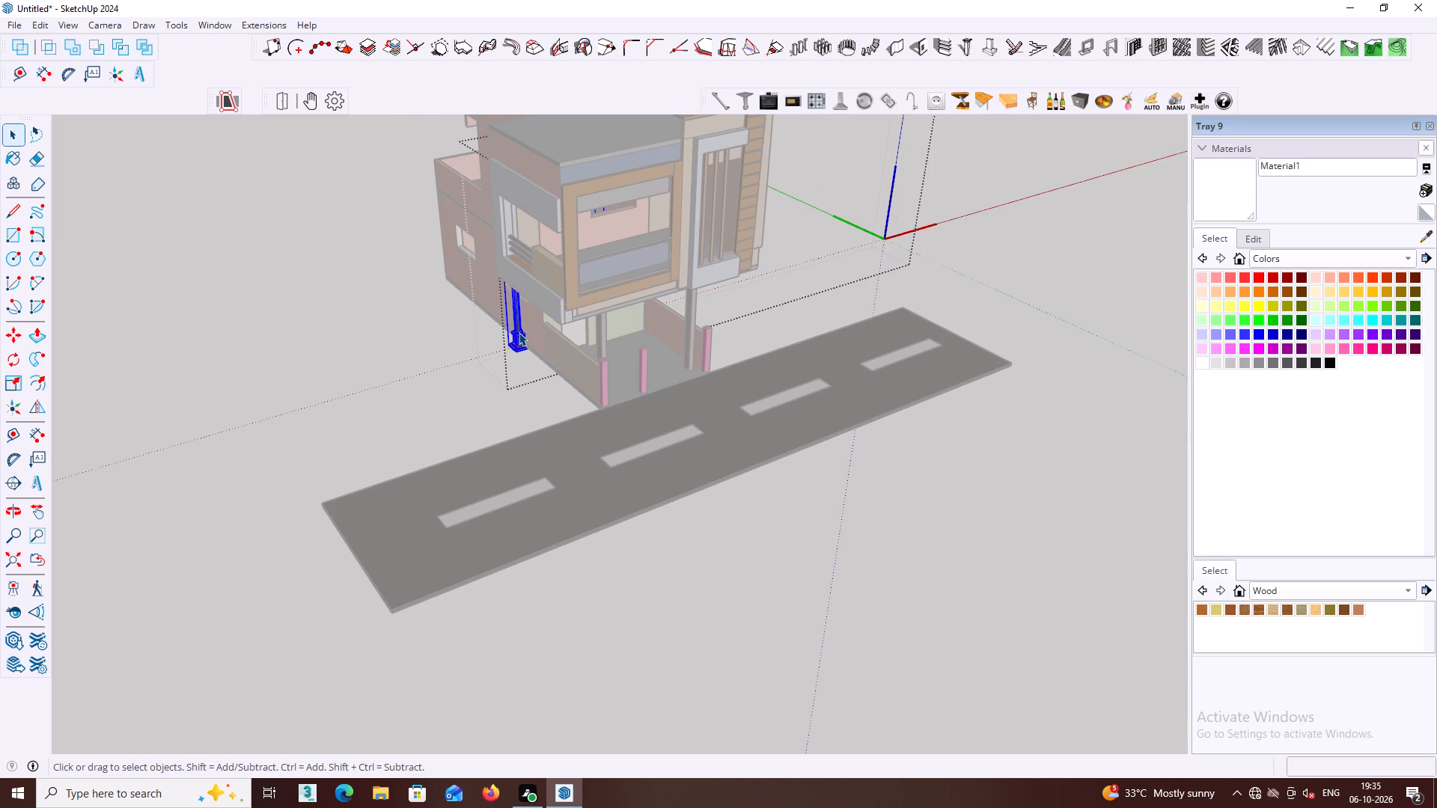
pyautogui.moveTo(524, 366); pyautogui.dragTo(664, 349, button='middle')
pyautogui.press('m')
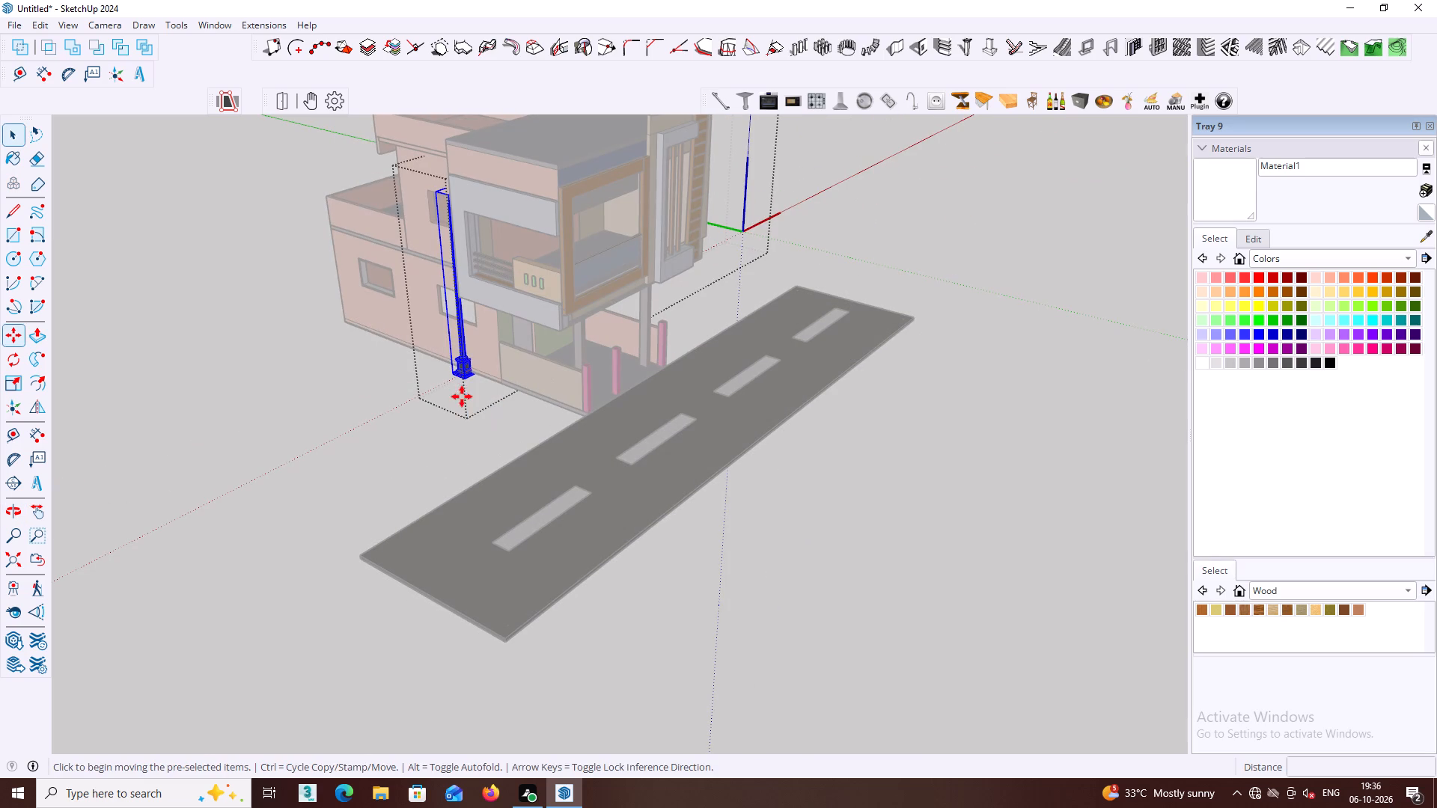
pyautogui.click(462, 379)
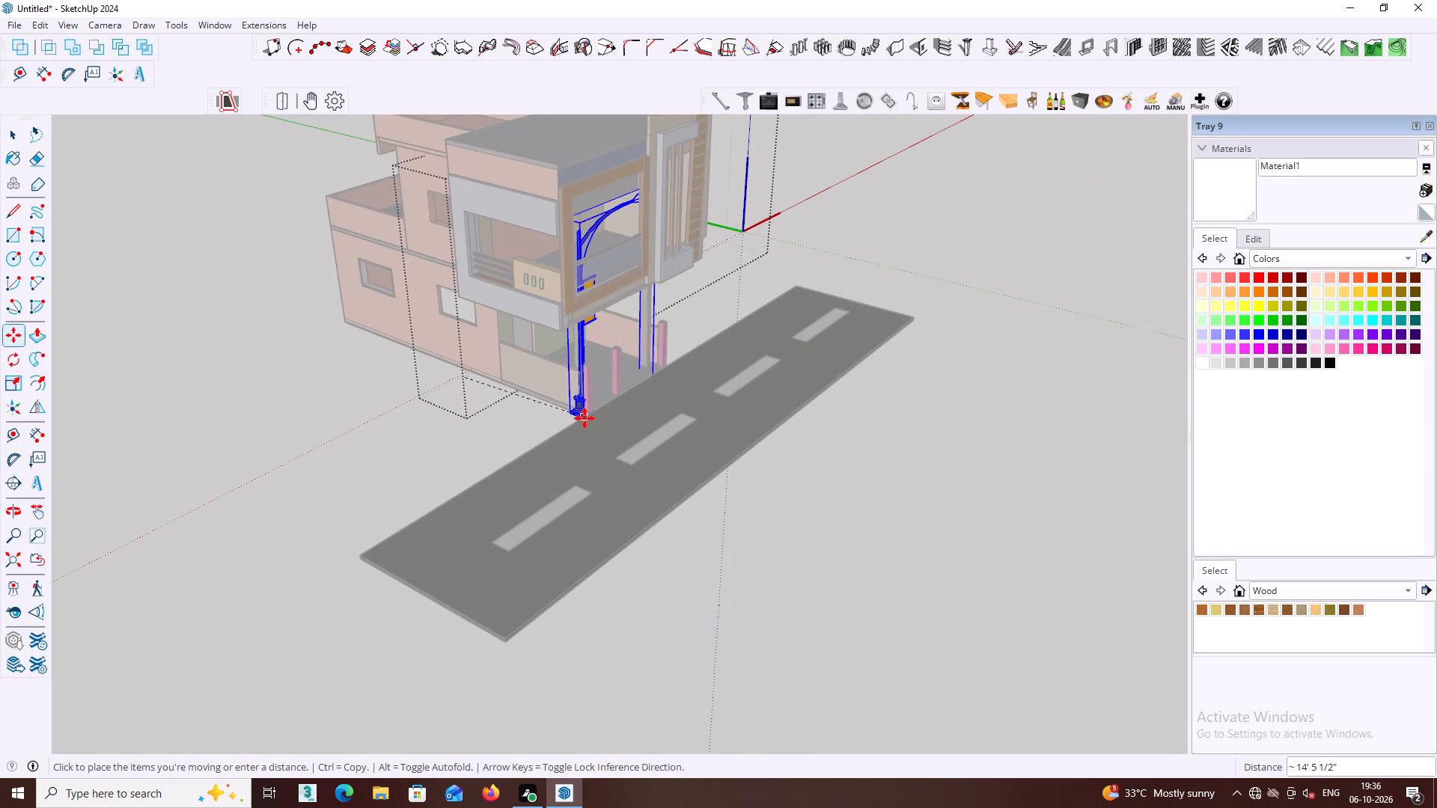
pyautogui.scroll(3, 582, 417)
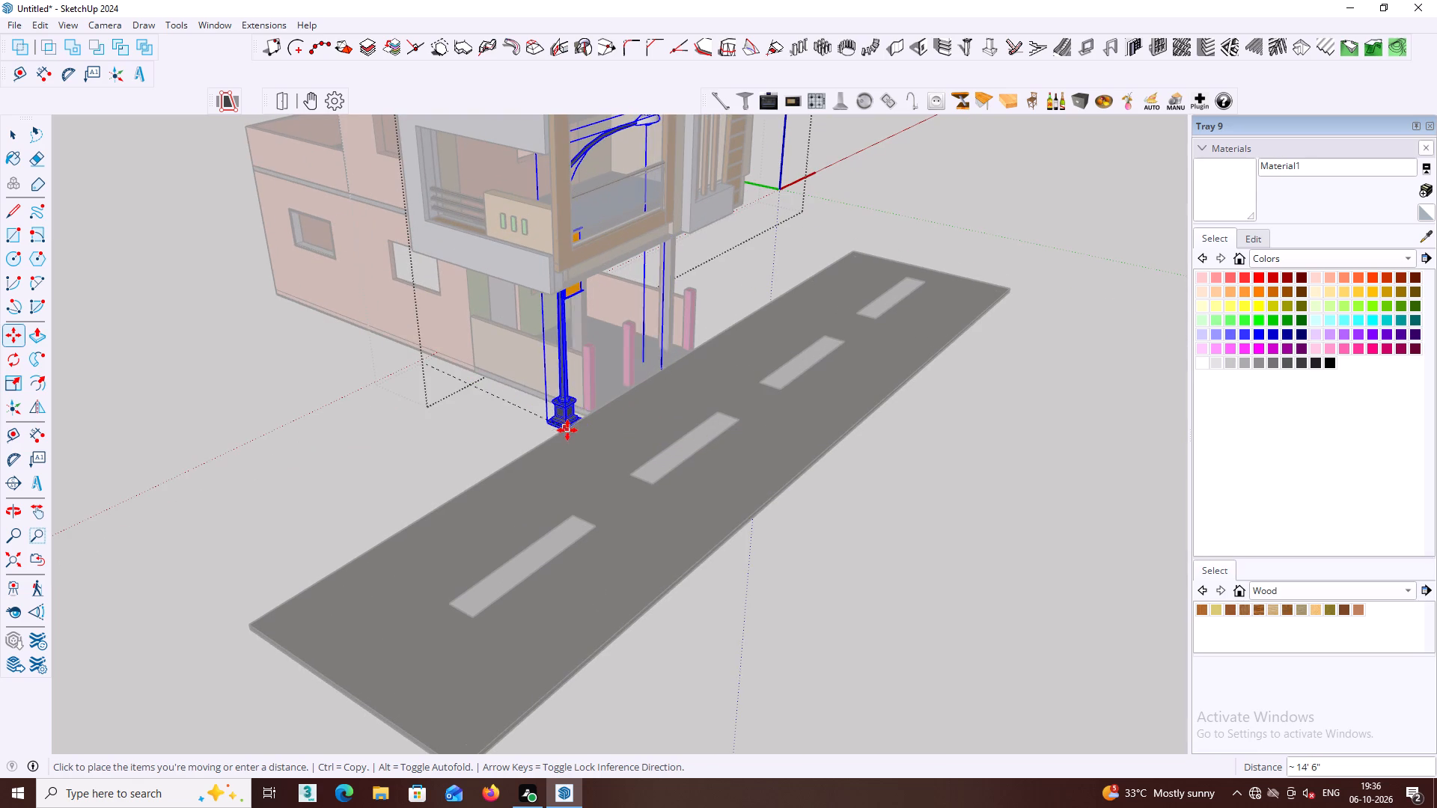
pyautogui.click(564, 428)
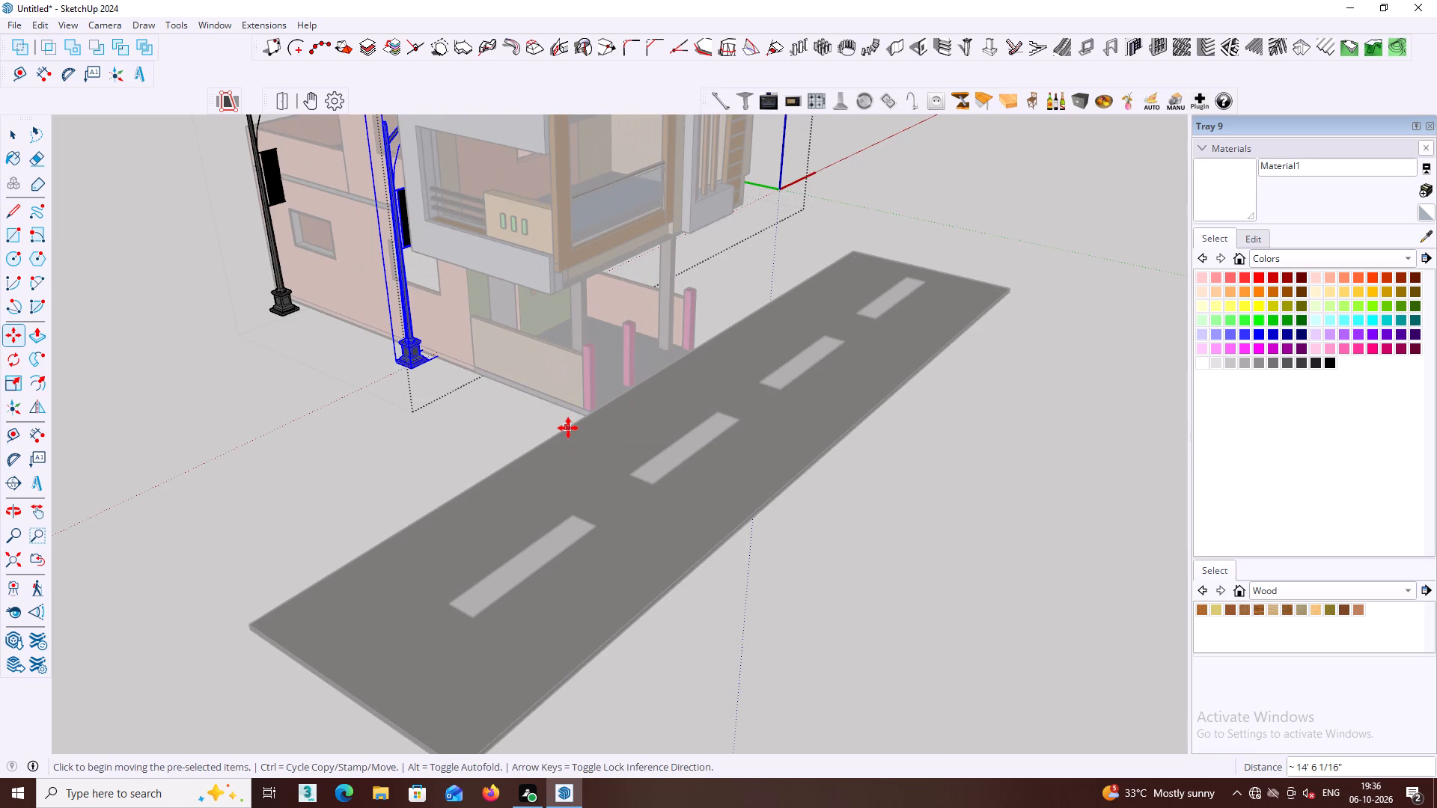
pyautogui.scroll(-2, 532, 438)
pyautogui.click(400, 442)
pyautogui.scroll(-2, 408, 450)
pyautogui.press('space')
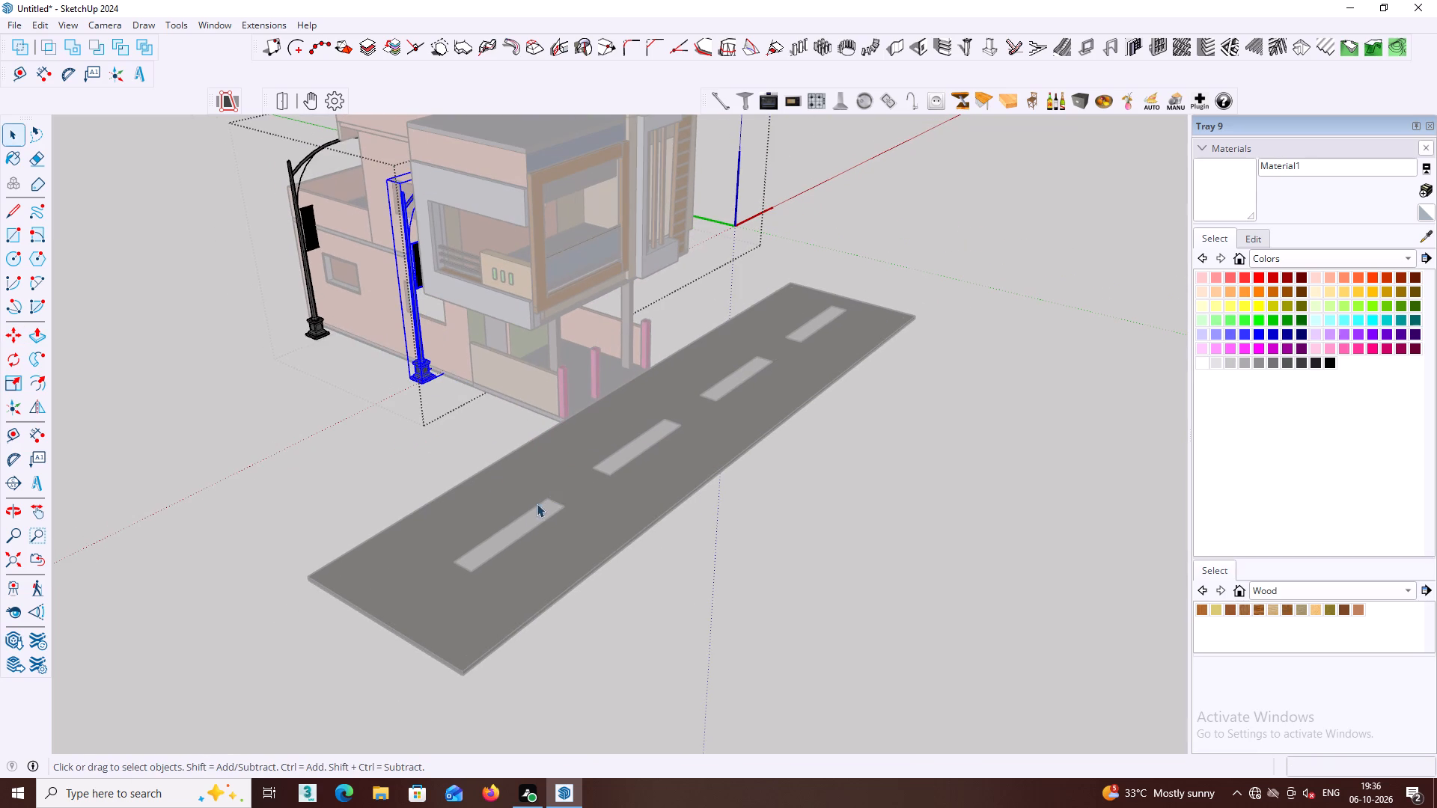
pyautogui.press('space')
pyautogui.click(734, 290)
# Inside the street-light group, delete the light nearer the rear of the house's side wall, and leave the group.
pyautogui.scroll(-2, 724, 285)
pyautogui.moveTo(468, 376); pyautogui.dragTo(592, 349, button='middle')
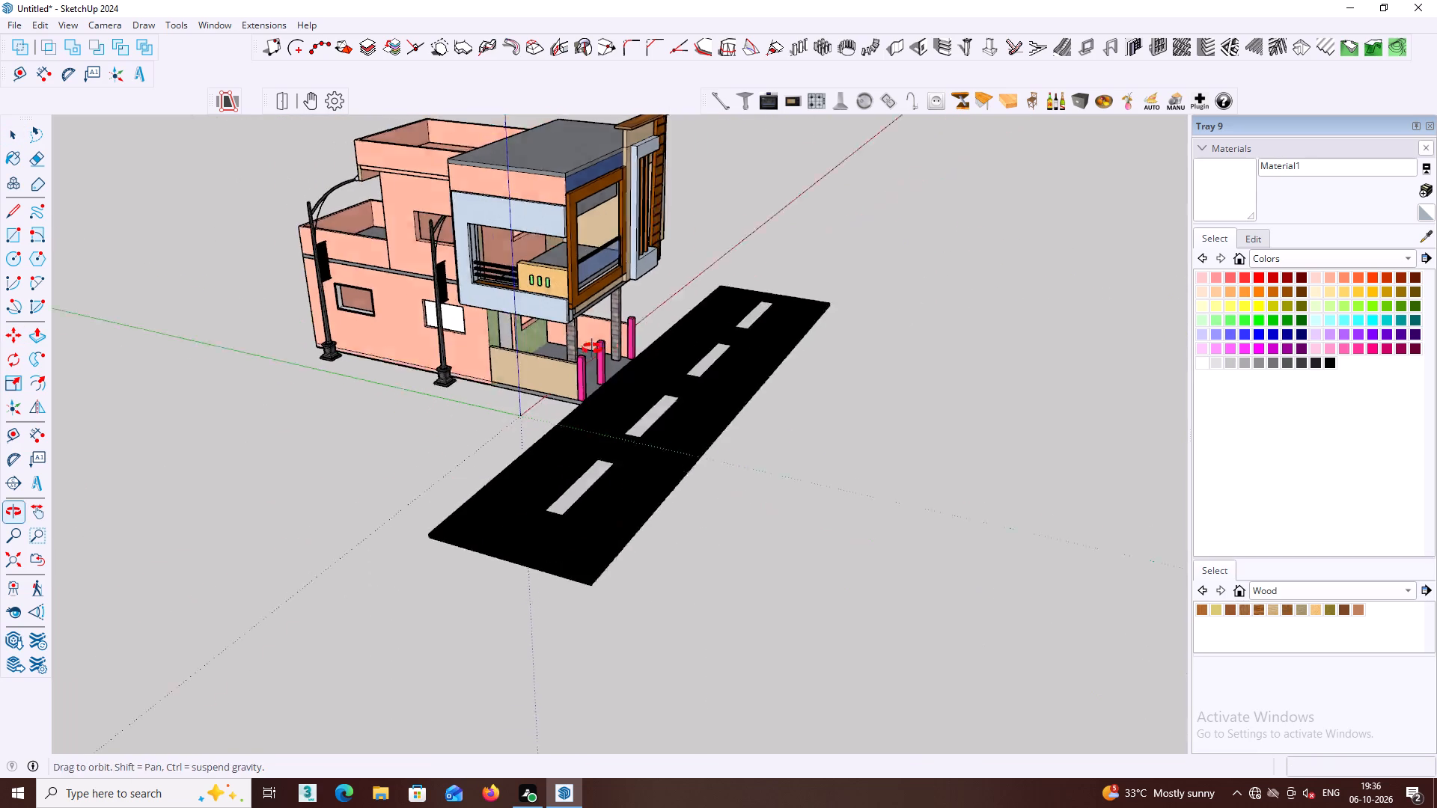
pyautogui.moveTo(592, 349); pyautogui.dragTo(598, 347, button='middle')
pyautogui.scroll(1, 454, 375)
pyautogui.click(425, 385)
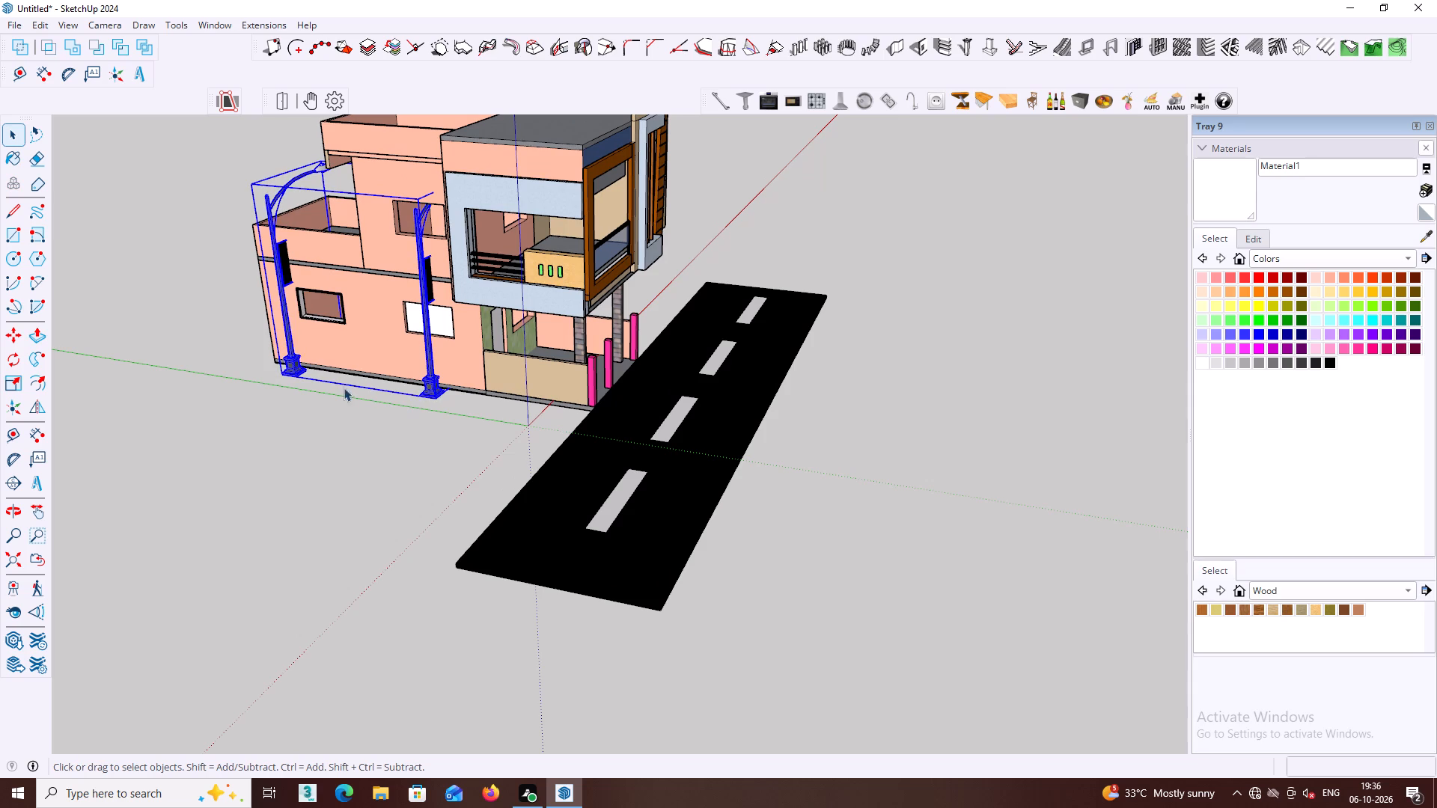
pyautogui.doubleClick(430, 376)
pyautogui.click(430, 376)
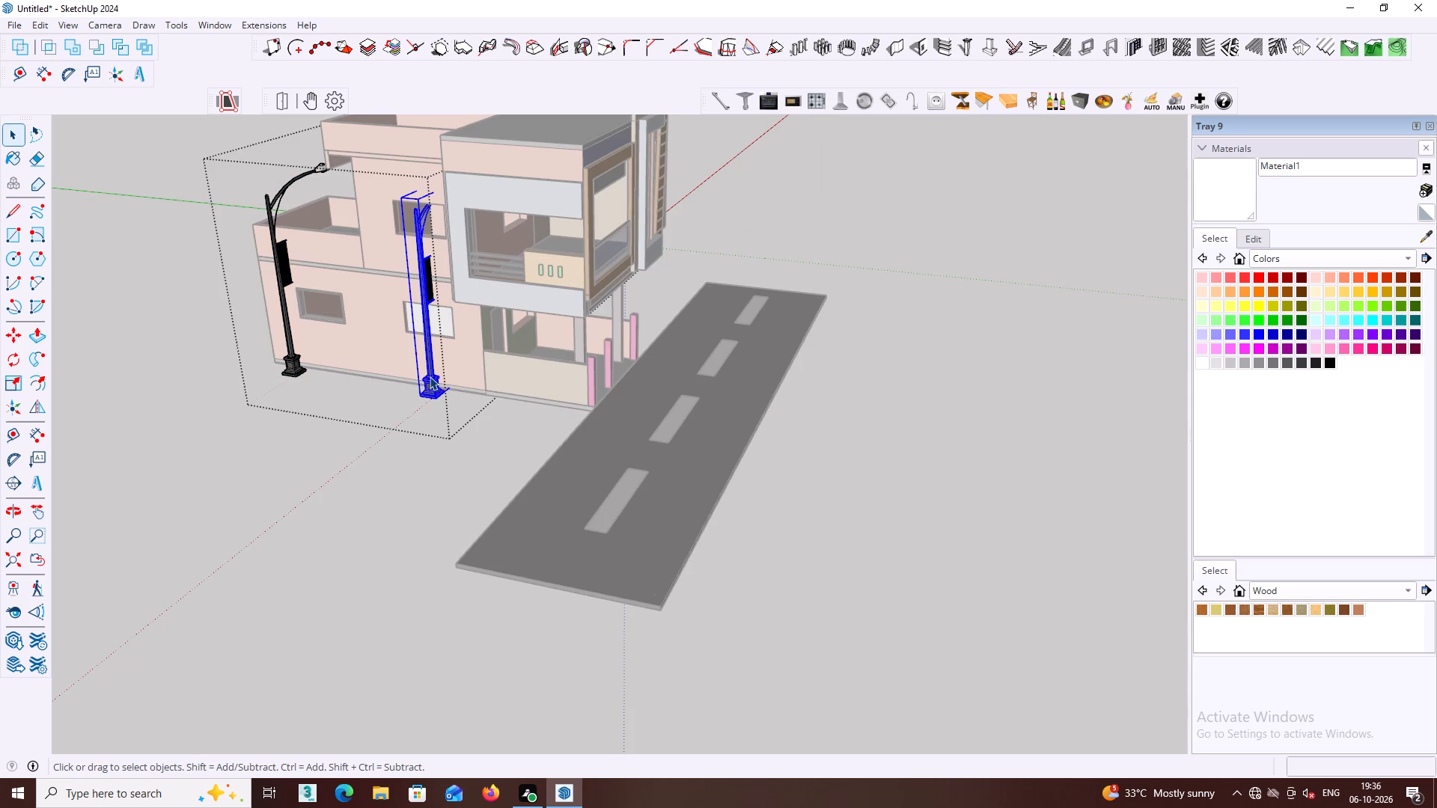
pyautogui.click(299, 361)
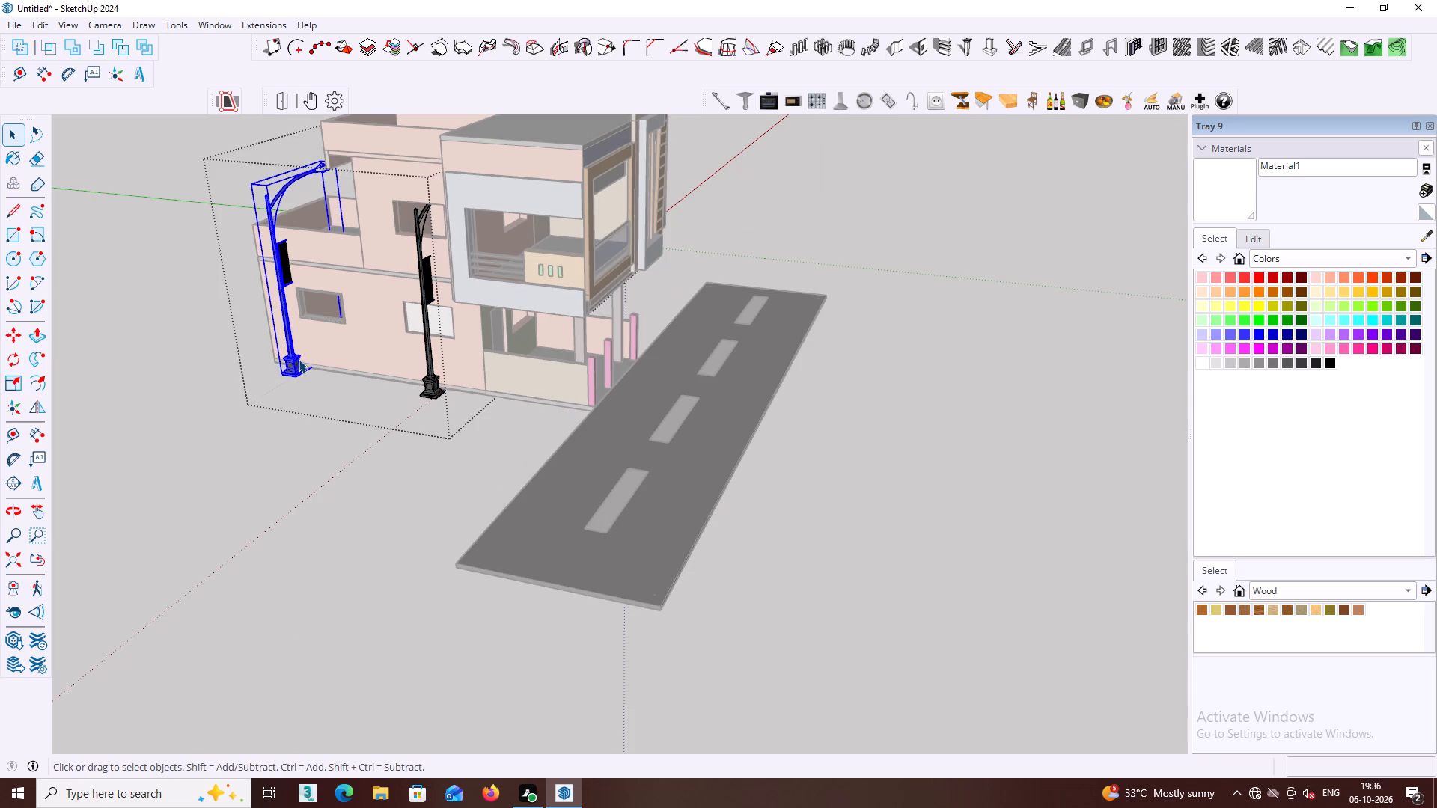
pyautogui.press('Delete')
pyautogui.scroll(-1, 359, 393)
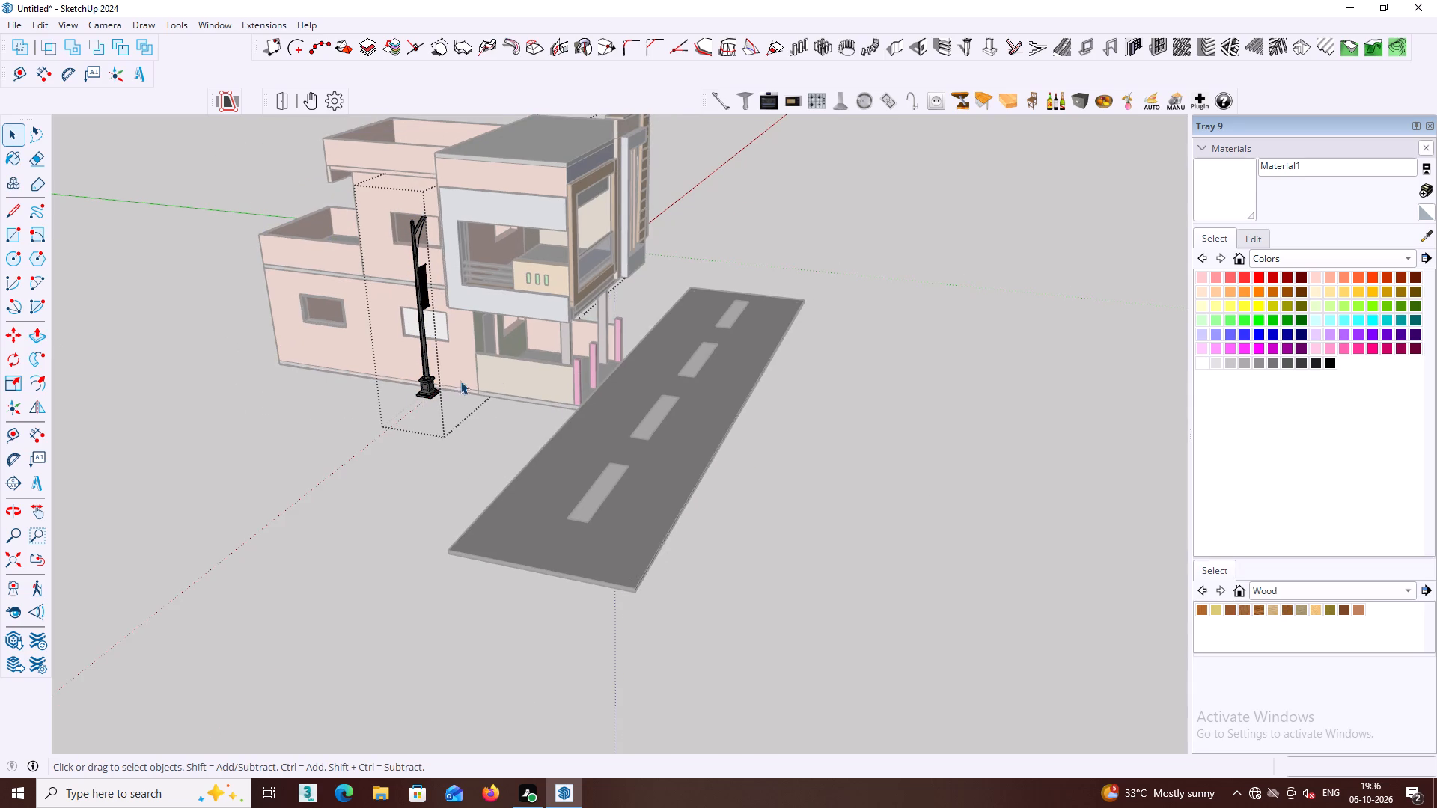
pyautogui.click(790, 215)
# Move the street light beside the house's side wall about 14' 5 1/4" to the porch's front corner at the road edge.
pyautogui.click(429, 388)
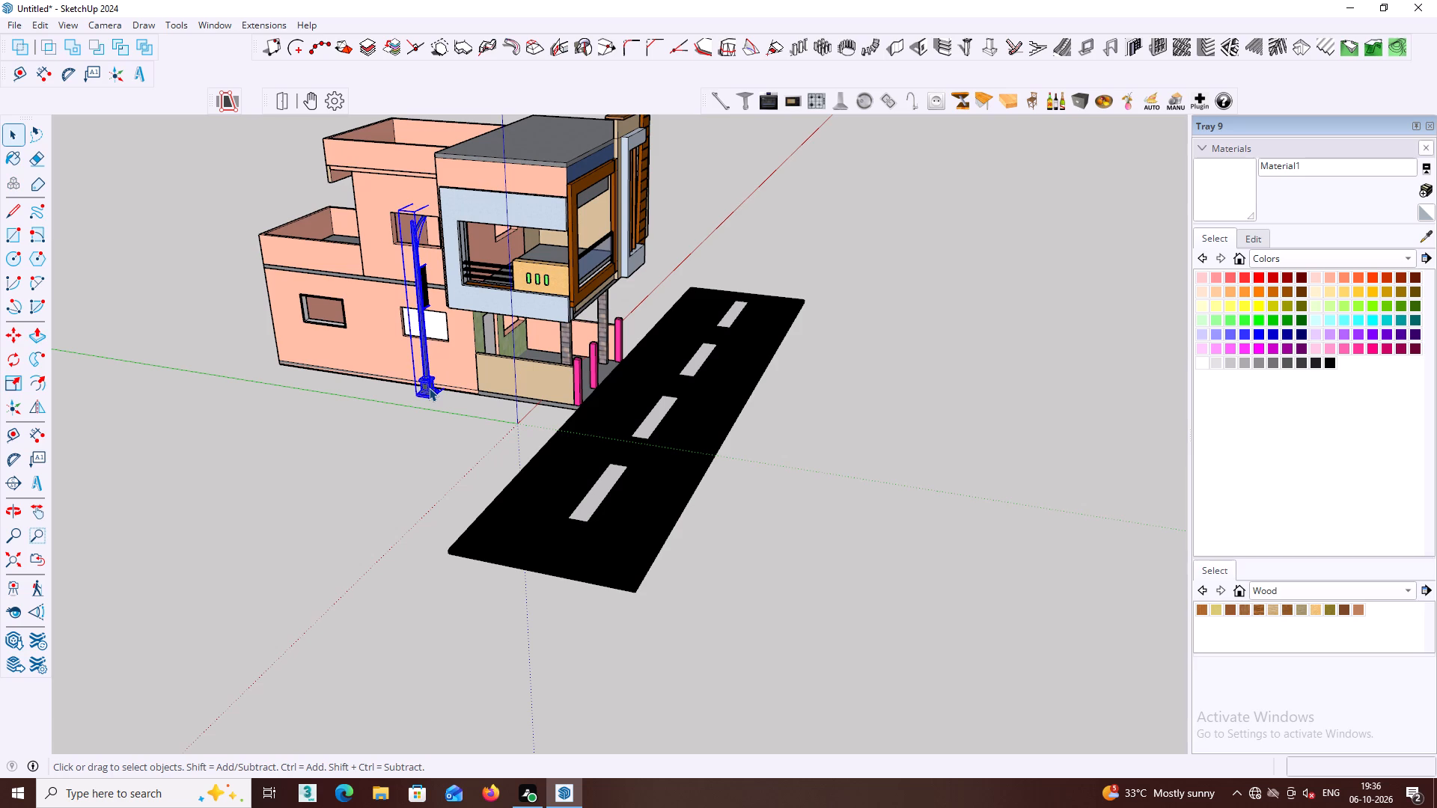
pyautogui.press('m')
pyautogui.click(433, 400)
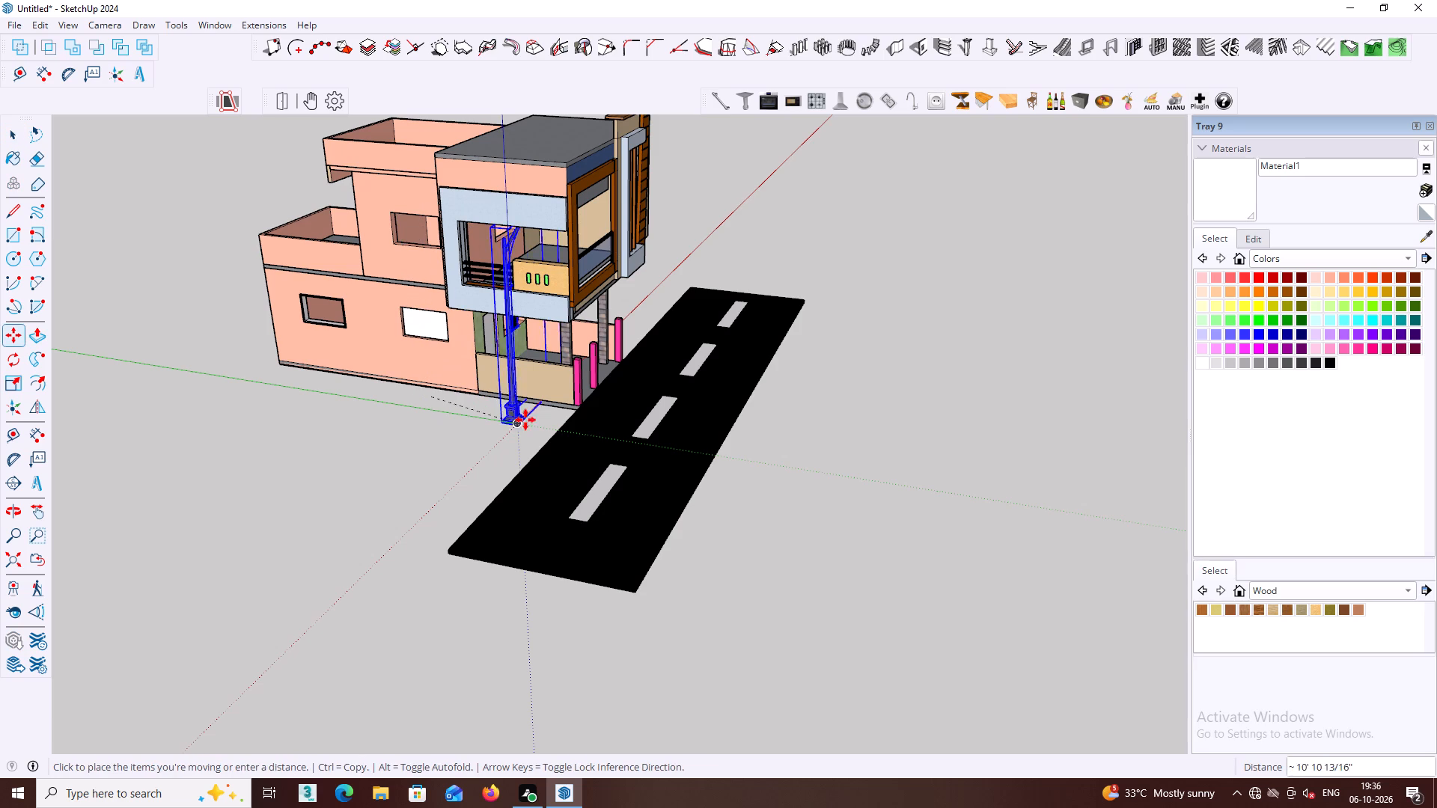
pyautogui.scroll(6, 572, 413)
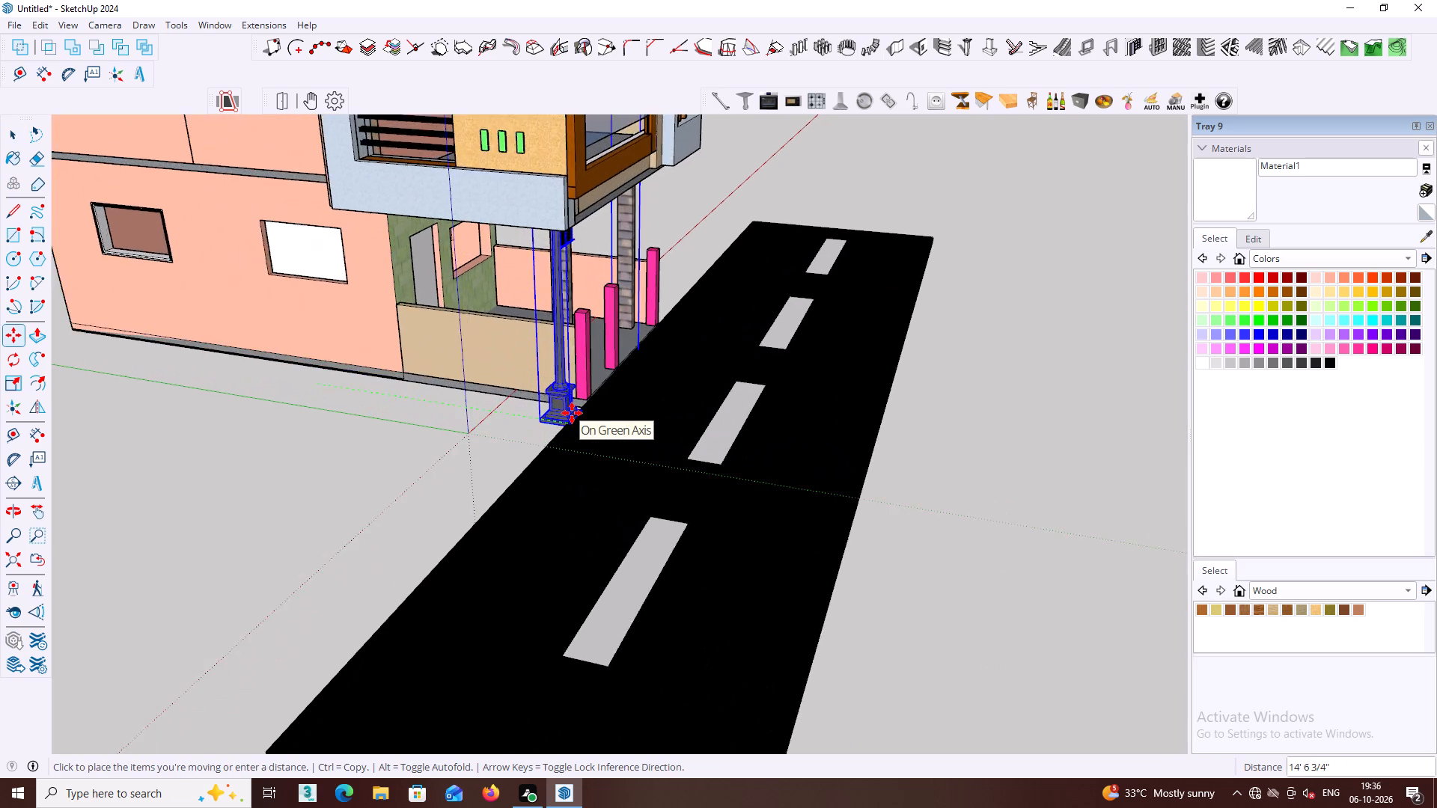
pyautogui.scroll(2, 572, 413)
pyautogui.click(565, 426)
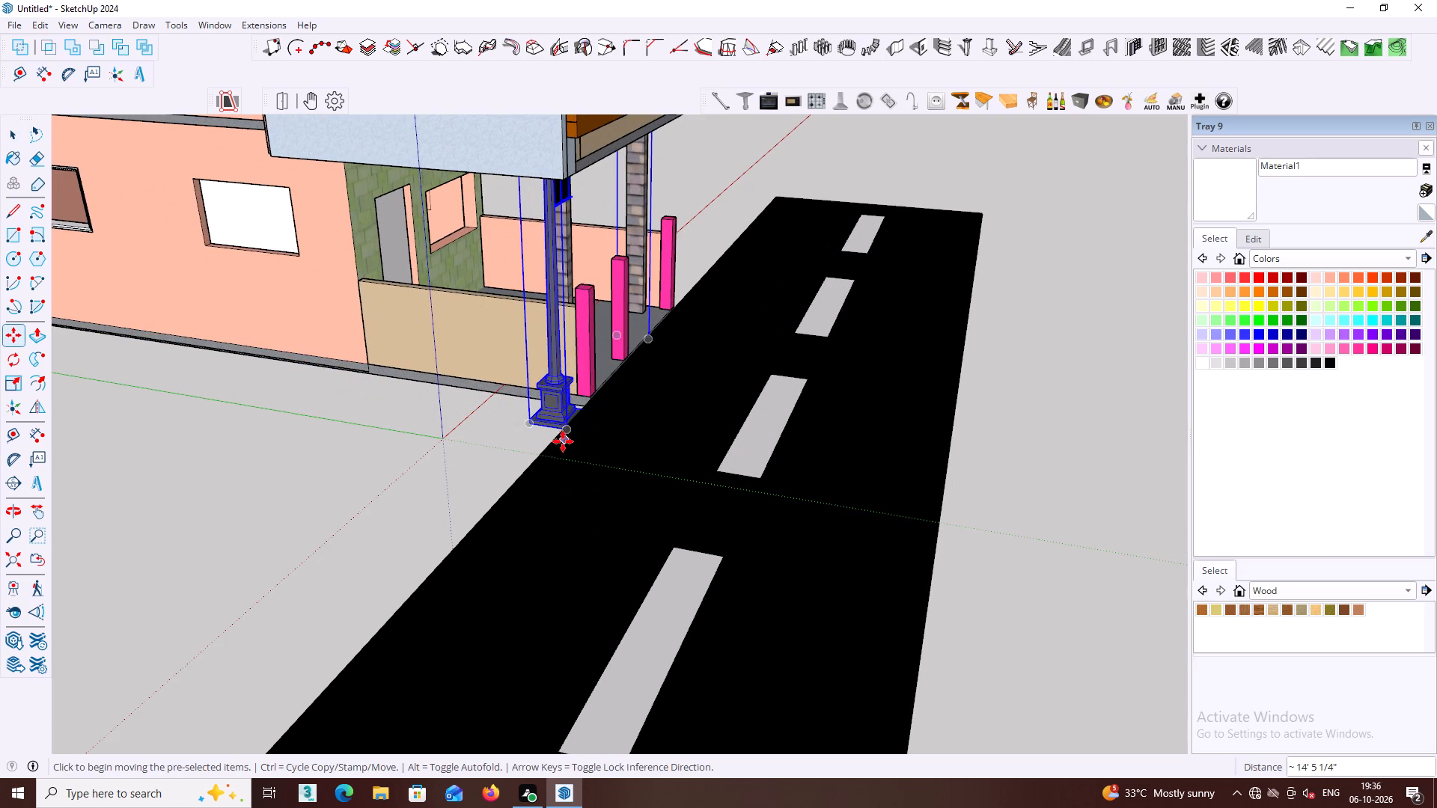
pyautogui.press('space')
pyautogui.click(456, 466)
# Move the street light about 16' 8 5/8" along the road's house-side edge, away from the porch, and about 2' 1" onto the road surface.
pyautogui.scroll(-4, 458, 468)
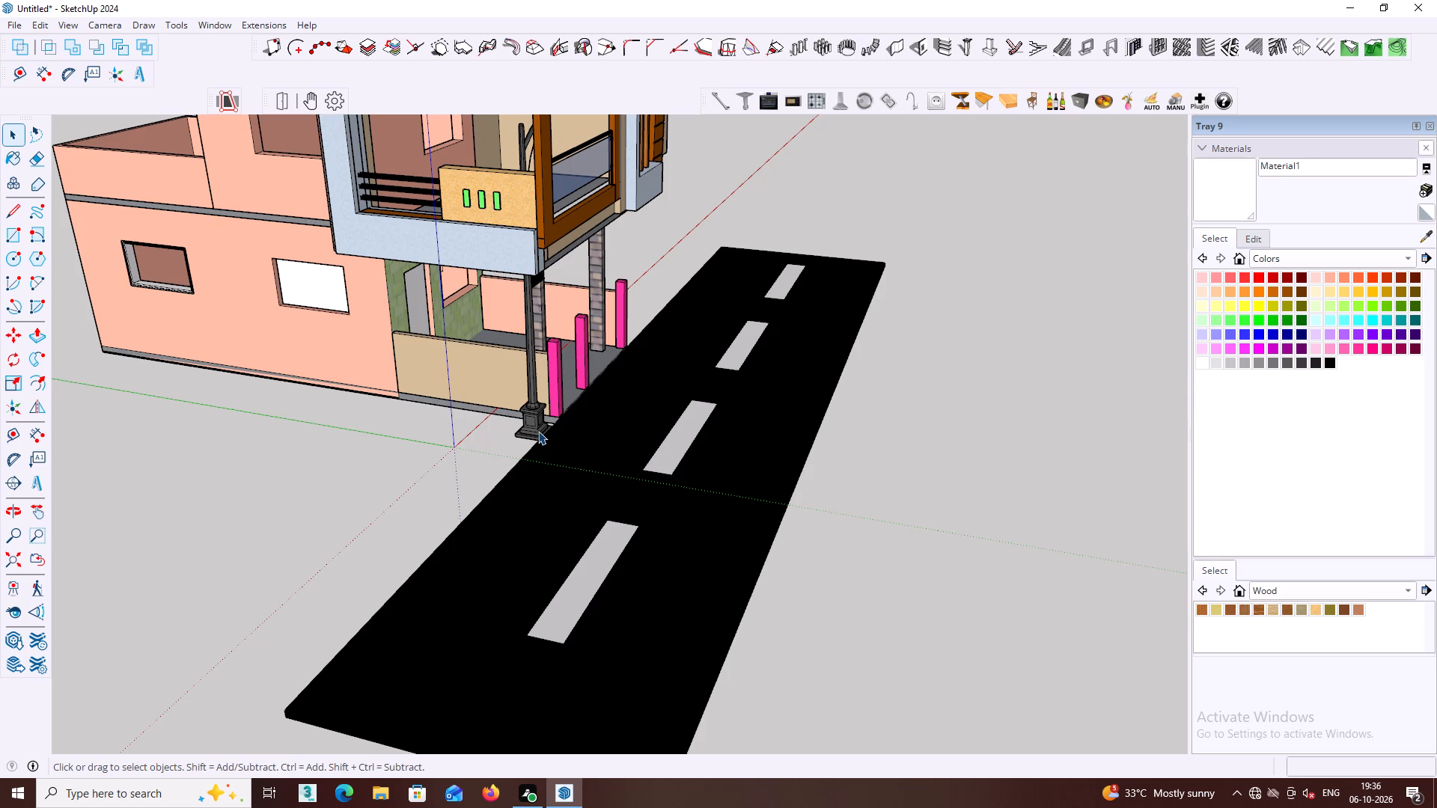
pyautogui.click(538, 431)
pyautogui.press('m')
pyautogui.click(536, 433)
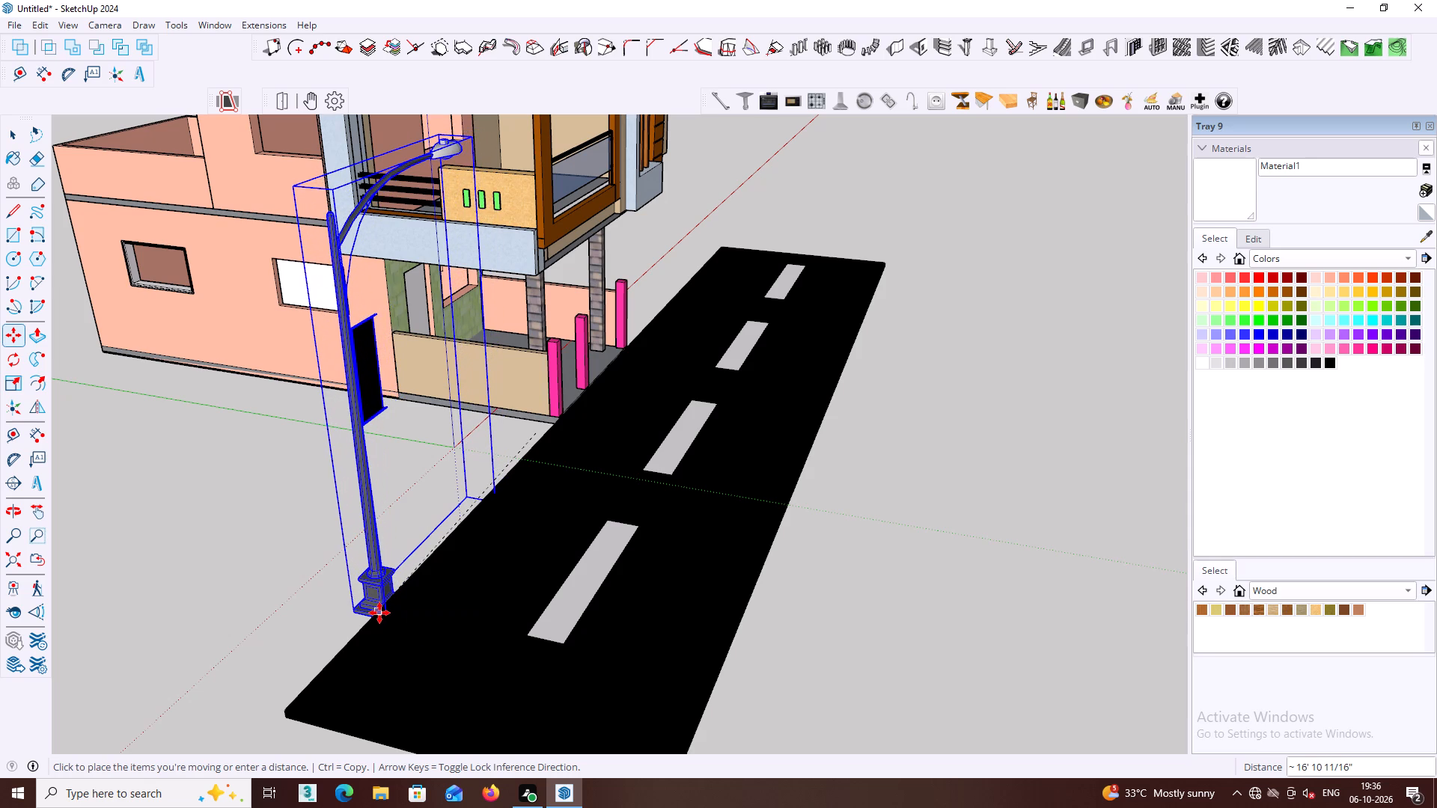
pyautogui.click(381, 610)
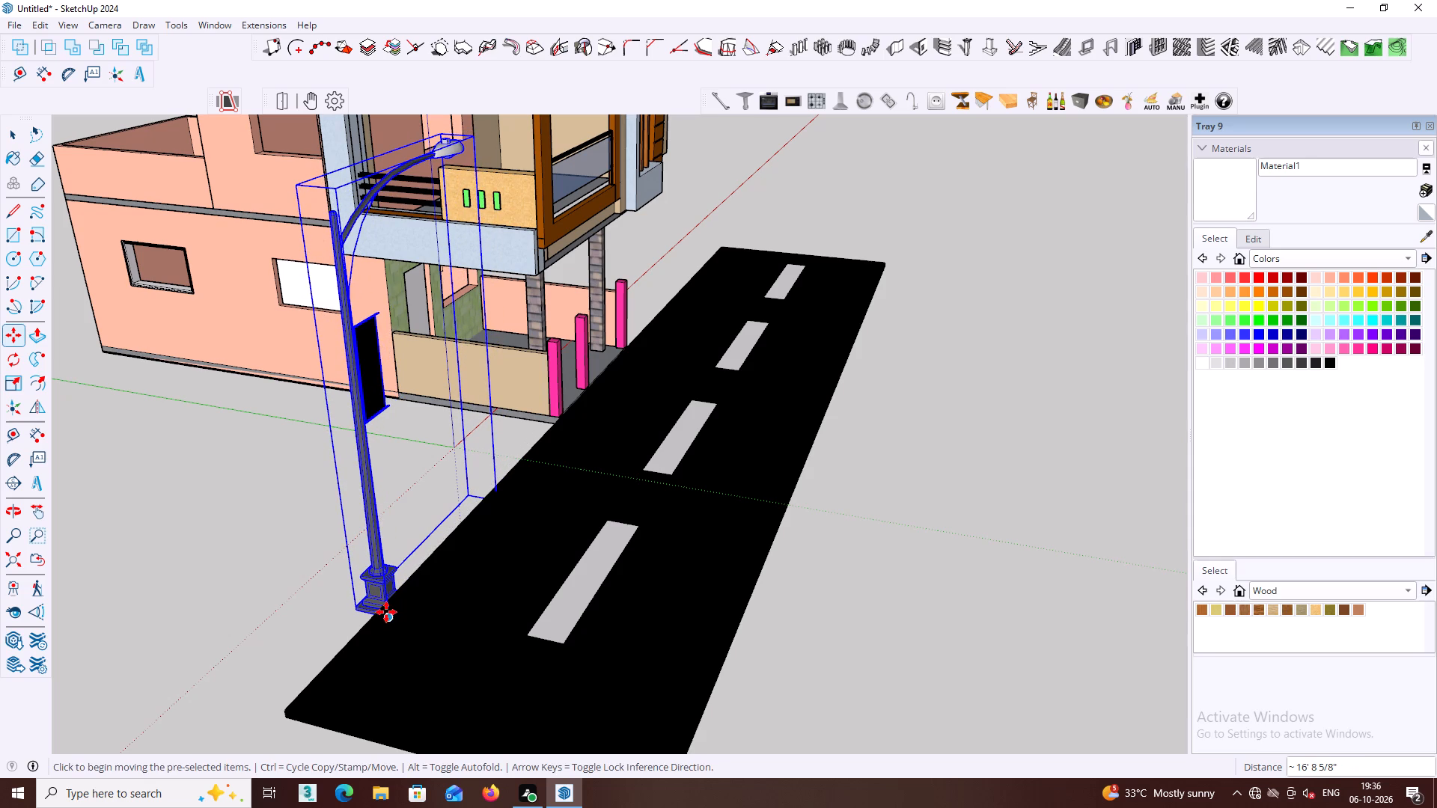
pyautogui.click(388, 616)
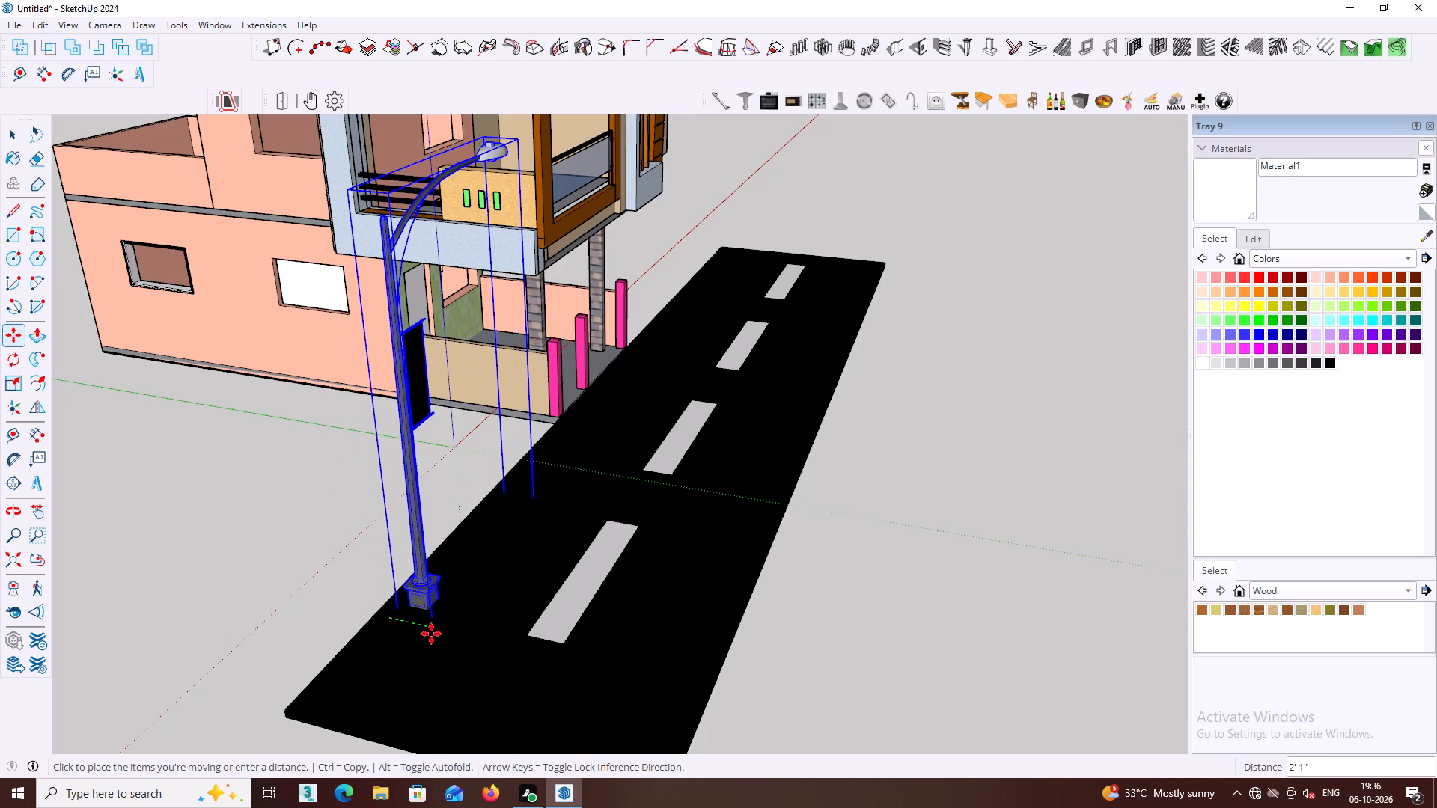
pyautogui.click(431, 634)
pyautogui.press('space')
pyautogui.click(922, 568)
# Examine the street light's position and arm direction relative to the road and the front of the house.
pyautogui.scroll(-2, 913, 561)
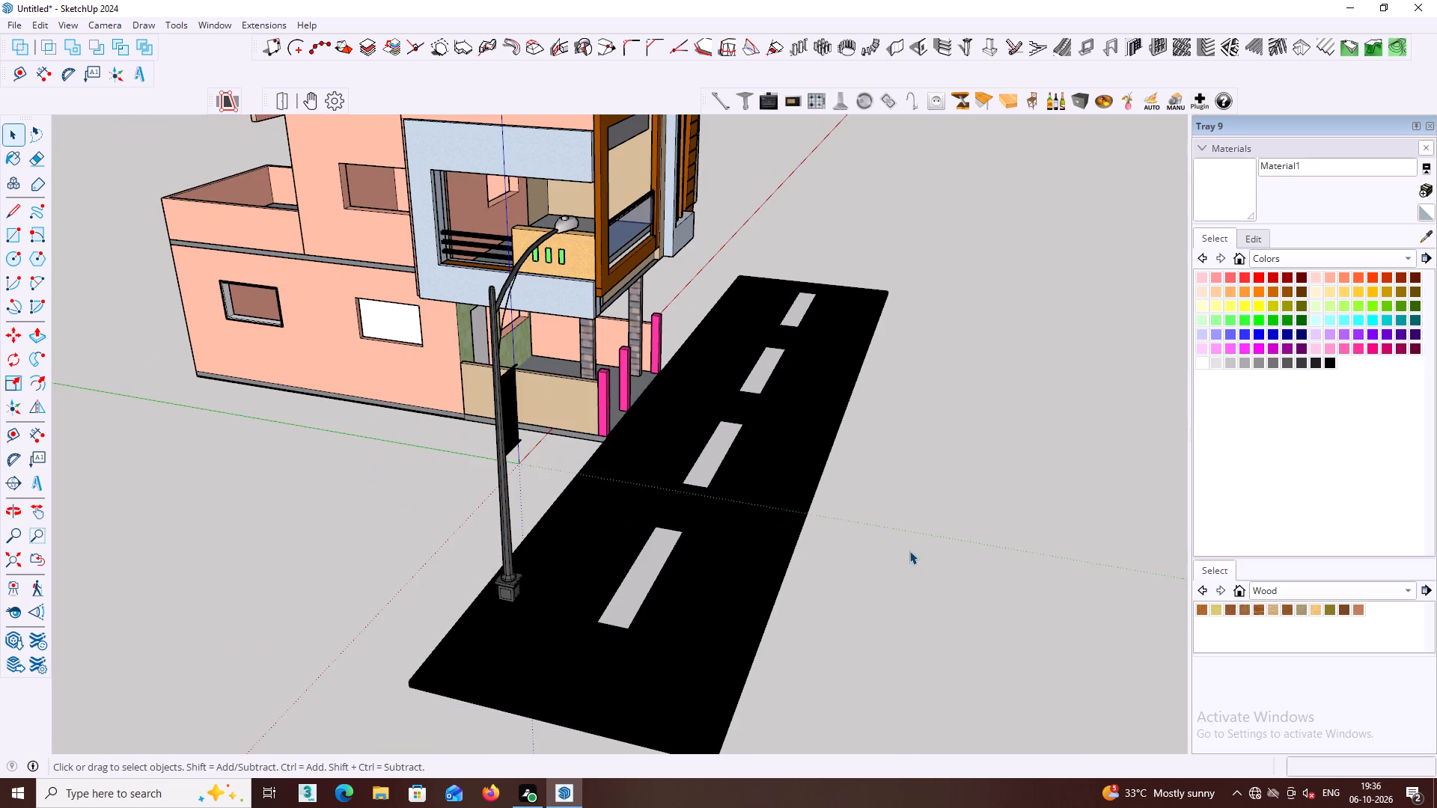
pyautogui.moveTo(908, 551); pyautogui.dragTo(788, 506, button='middle')
pyautogui.keyDown('shift'); pyautogui.scroll(-1, 787, 503); pyautogui.keyUp('shift')
pyautogui.keyDown('shift'); pyautogui.moveTo(798, 505); pyautogui.dragTo(795, 465, button='middle'); pyautogui.keyUp('shift')
pyautogui.moveTo(780, 455); pyautogui.dragTo(562, 471, button='middle')
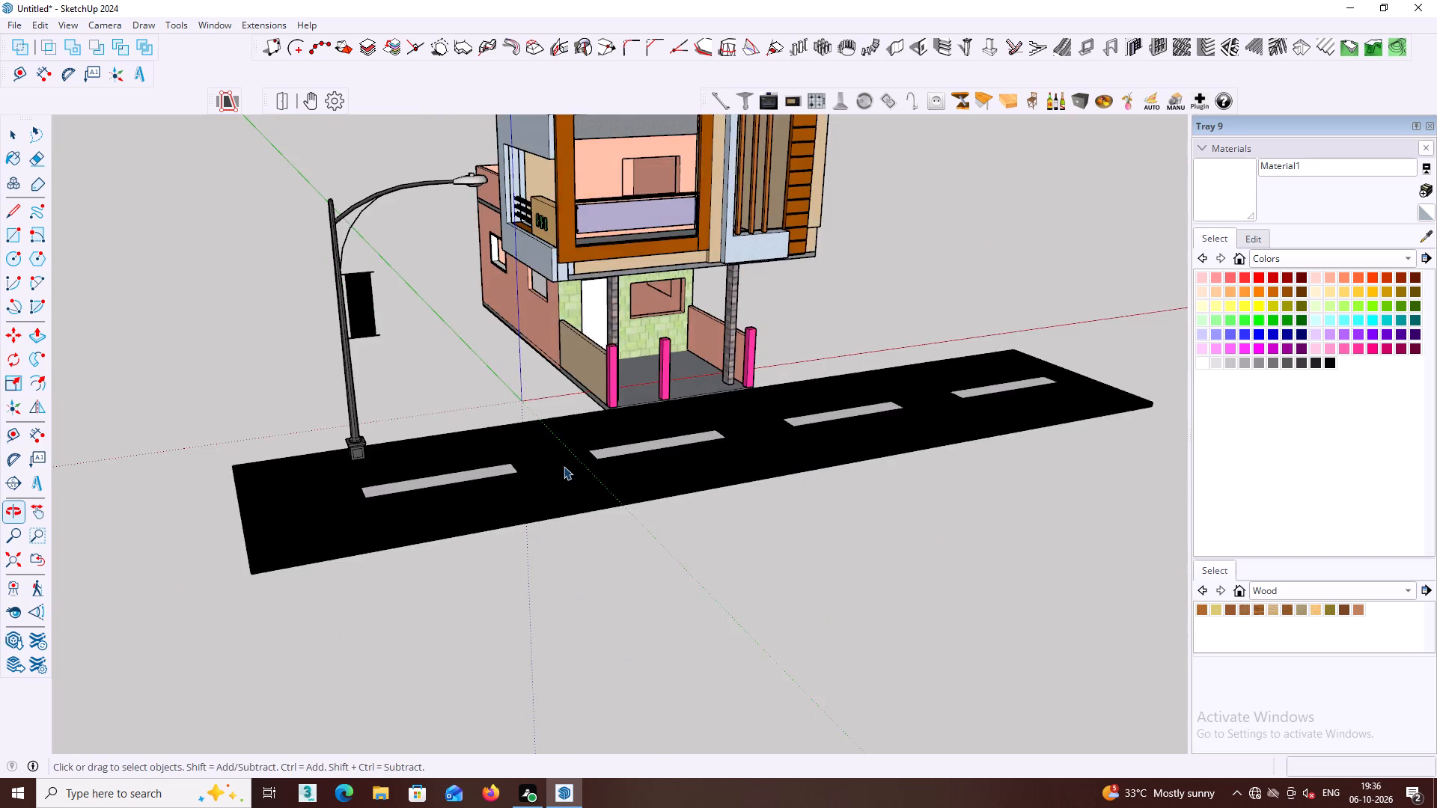
pyautogui.scroll(-2, 564, 466)
pyautogui.moveTo(590, 470); pyautogui.dragTo(588, 516, button='middle')
pyautogui.middleClick(631, 495)
pyautogui.click(874, 306)
pyautogui.moveTo(812, 310); pyautogui.dragTo(622, 313, button='middle')
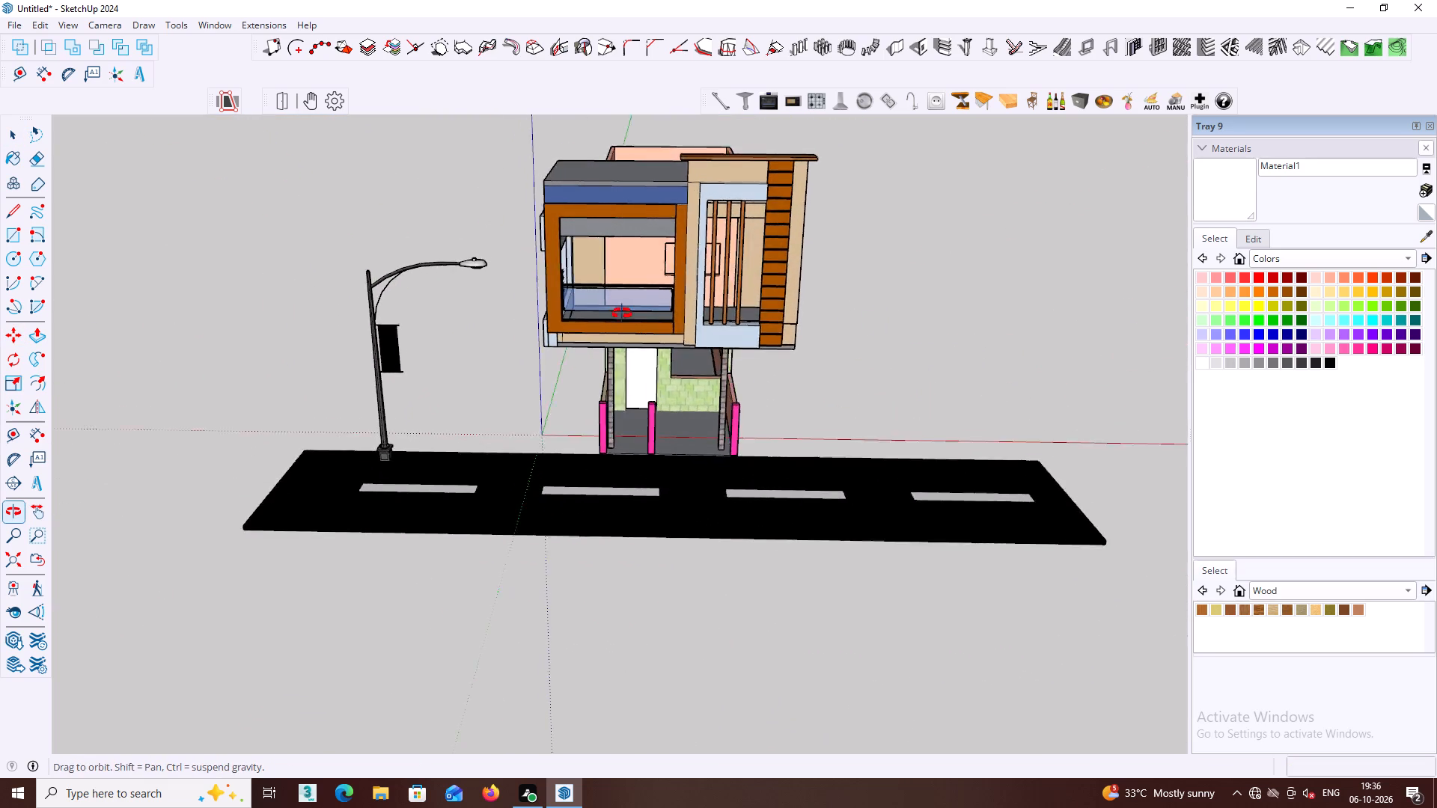
pyautogui.moveTo(622, 313); pyautogui.dragTo(623, 234, button='middle')
pyautogui.moveTo(502, 376); pyautogui.dragTo(522, 509, button='middle')
pyautogui.moveTo(518, 492); pyautogui.dragTo(570, 403, button='middle')
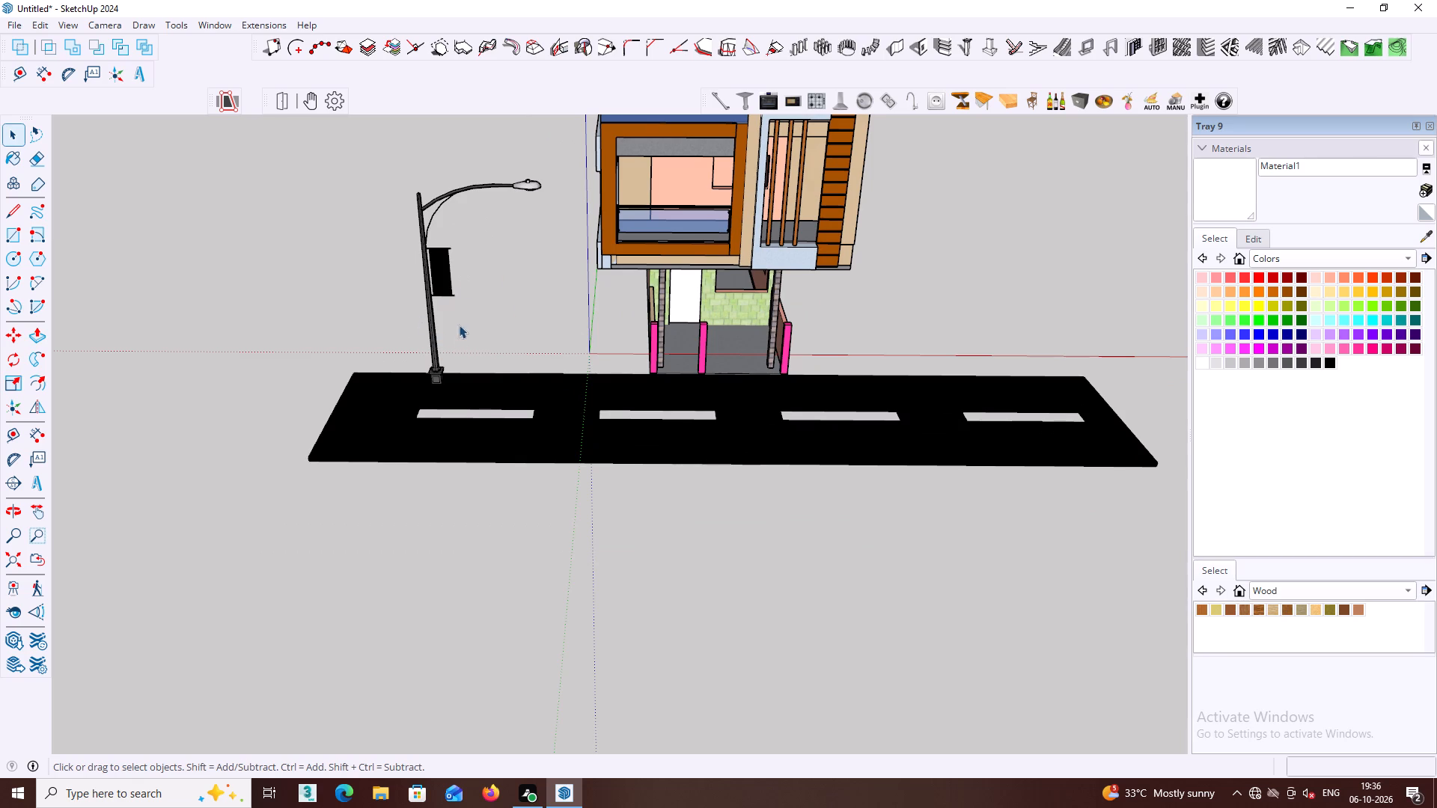
pyautogui.moveTo(440, 338); pyautogui.dragTo(440, 355, button='middle')
pyautogui.moveTo(440, 355); pyautogui.dragTo(442, 414, button='middle')
pyautogui.scroll(-1, 476, 340)
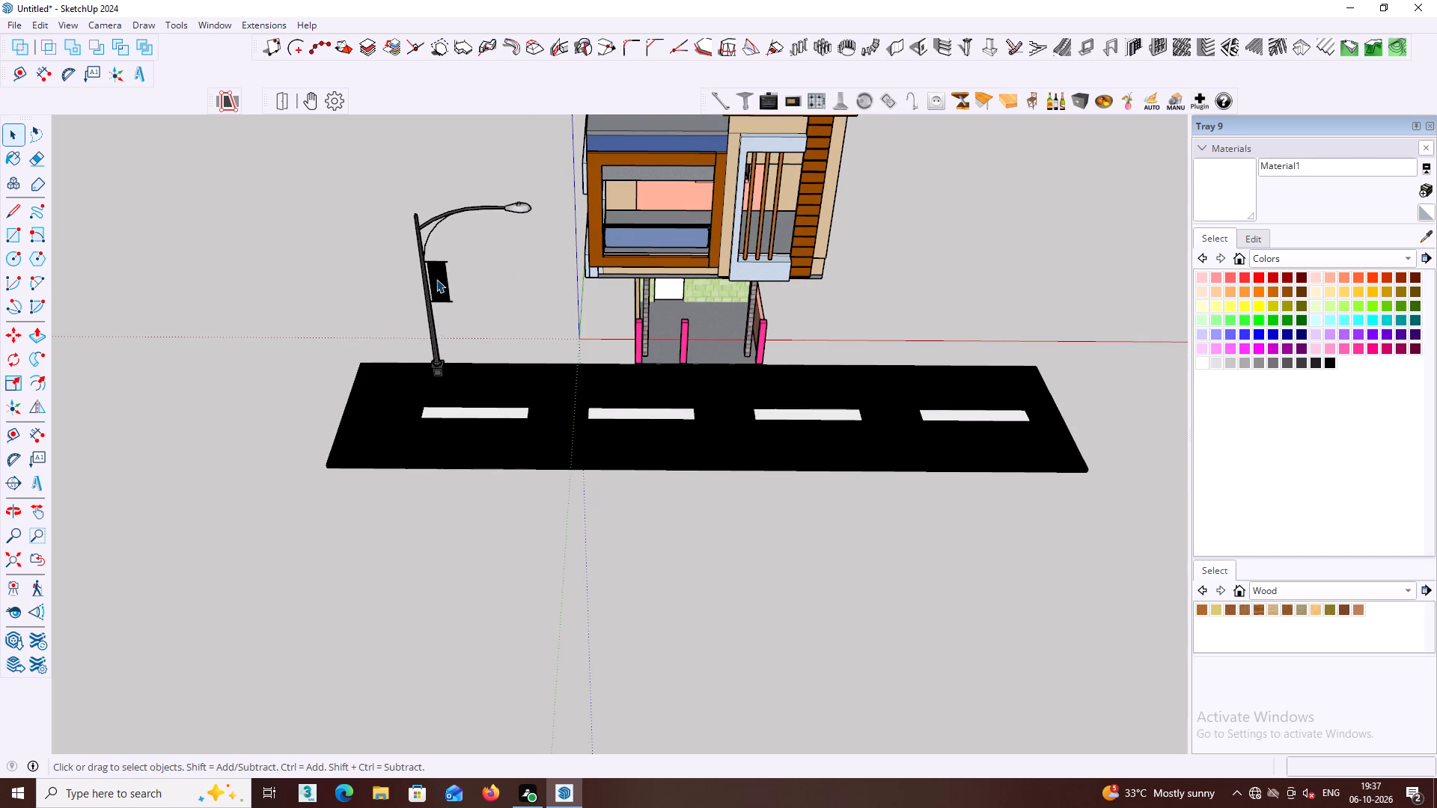
# Rotate the street light 90° around the vertical axis at its base so its arm reaches across the road.
pyautogui.click(436, 278)
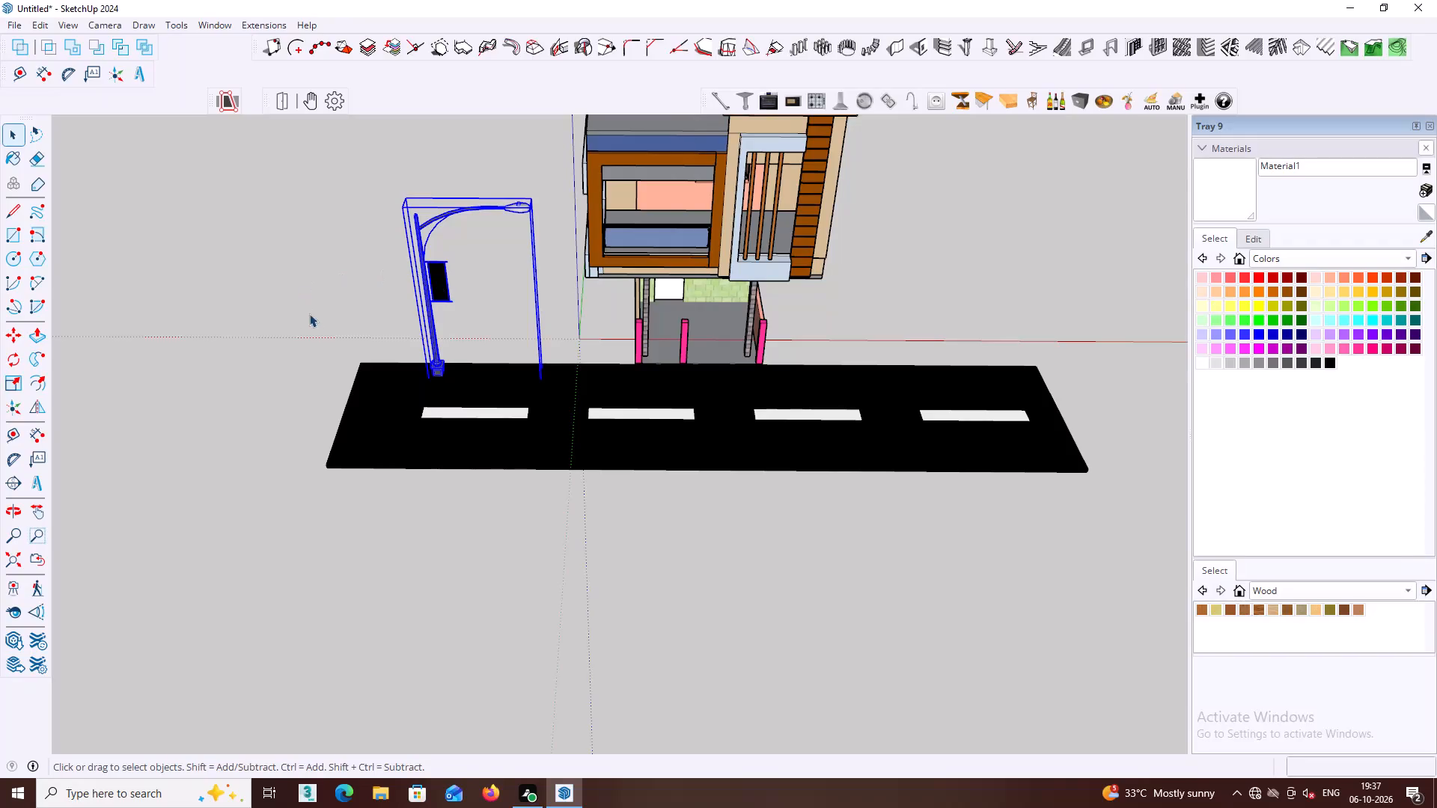
pyautogui.press('q')
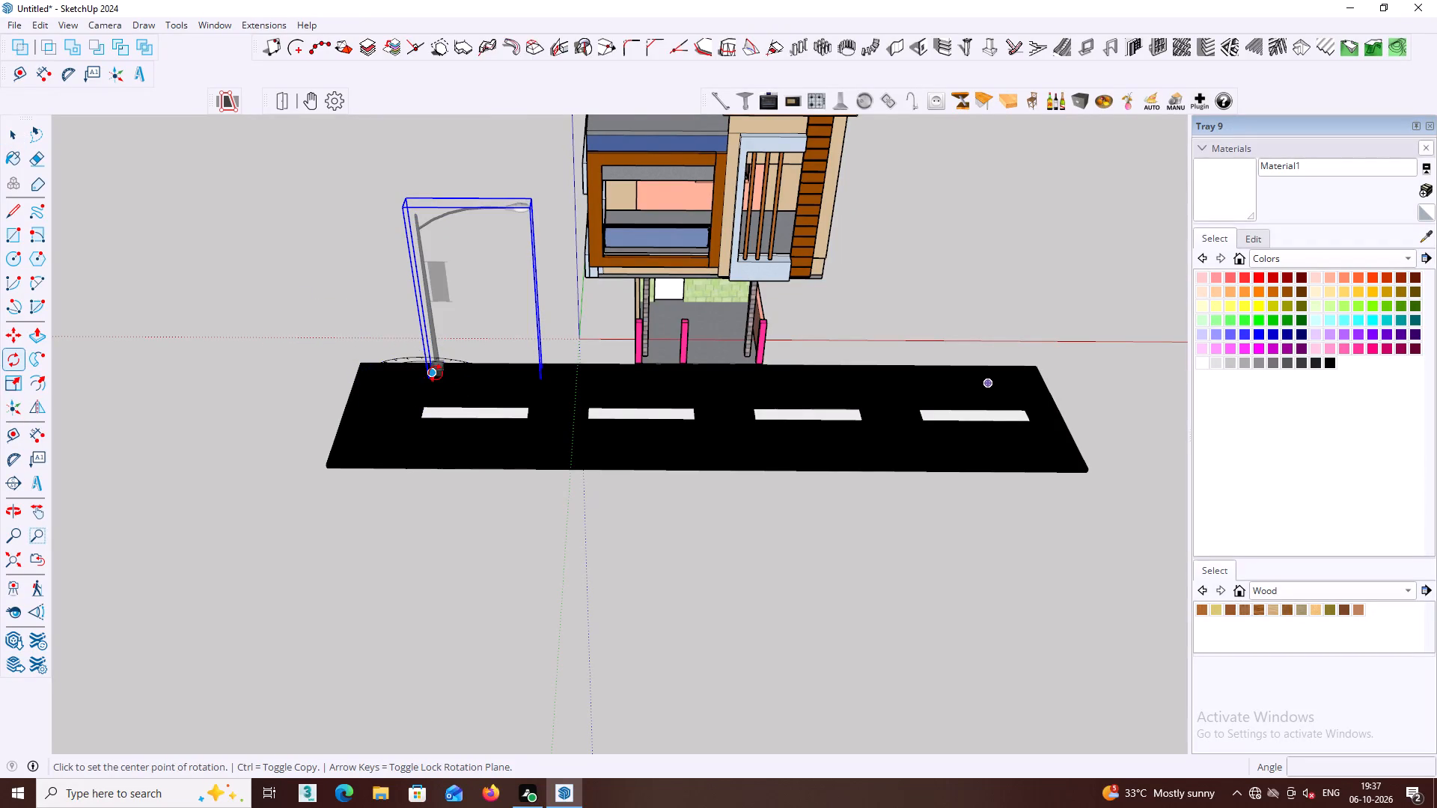
pyautogui.click(431, 370)
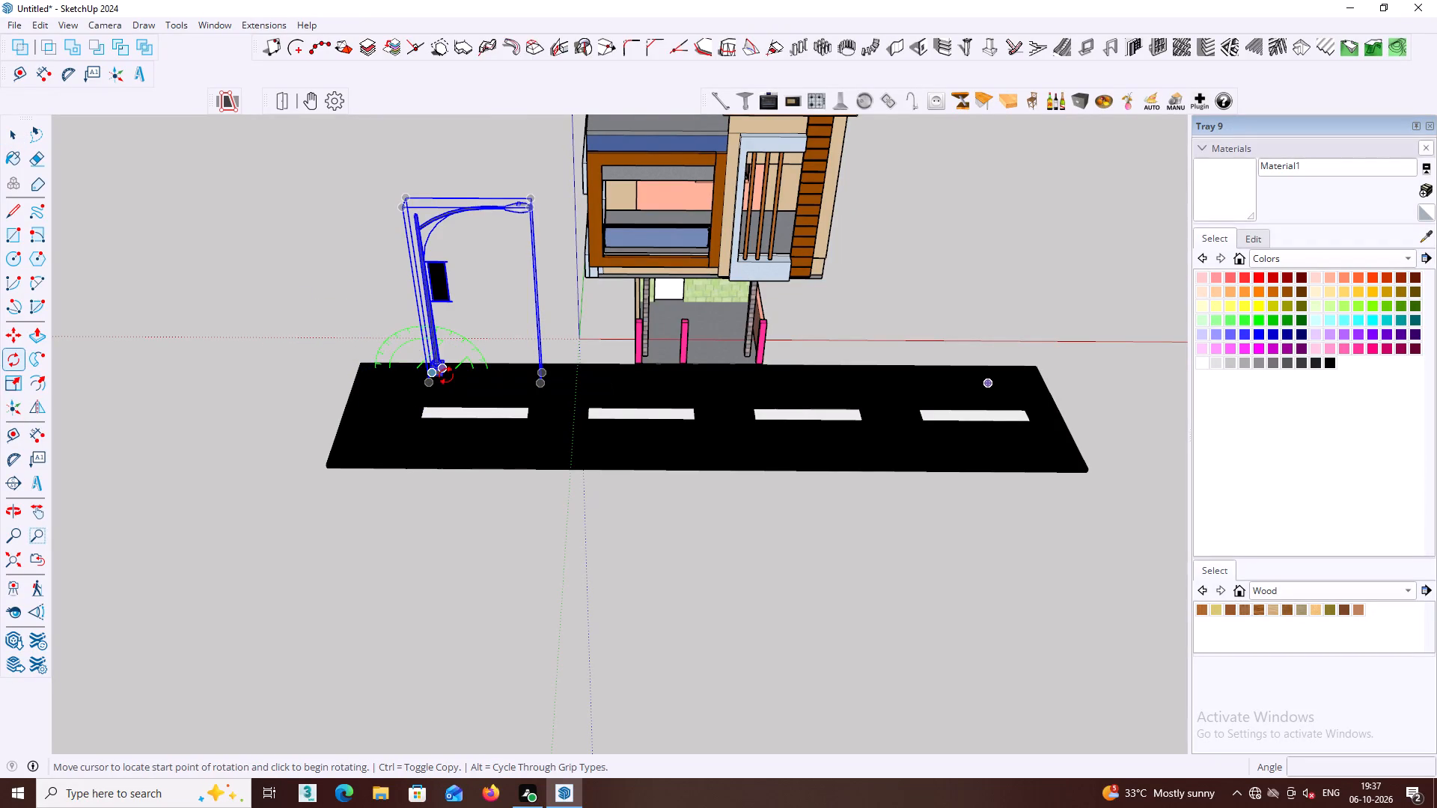
pyautogui.click(539, 385)
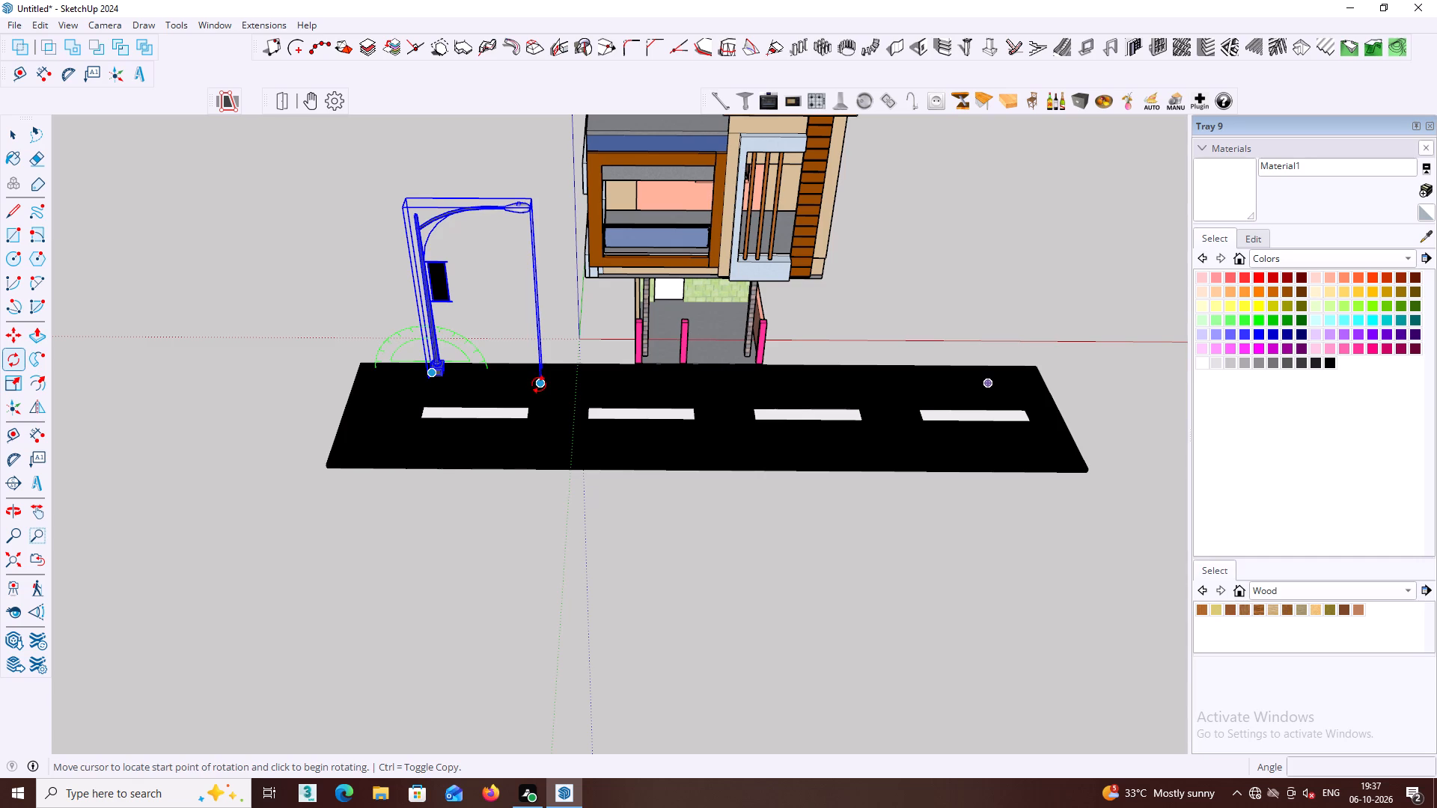
pyautogui.press('Escape')
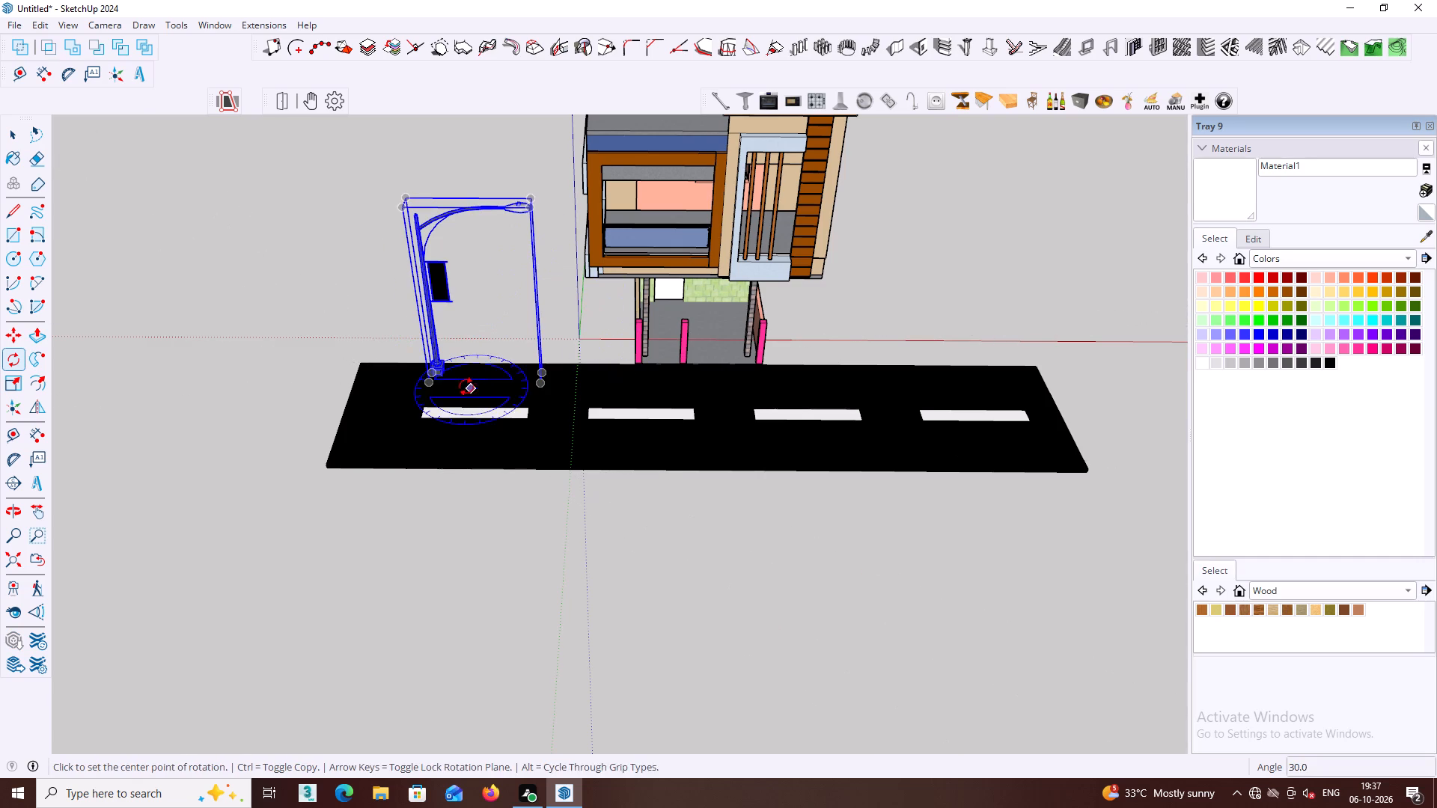
pyautogui.press('Up')
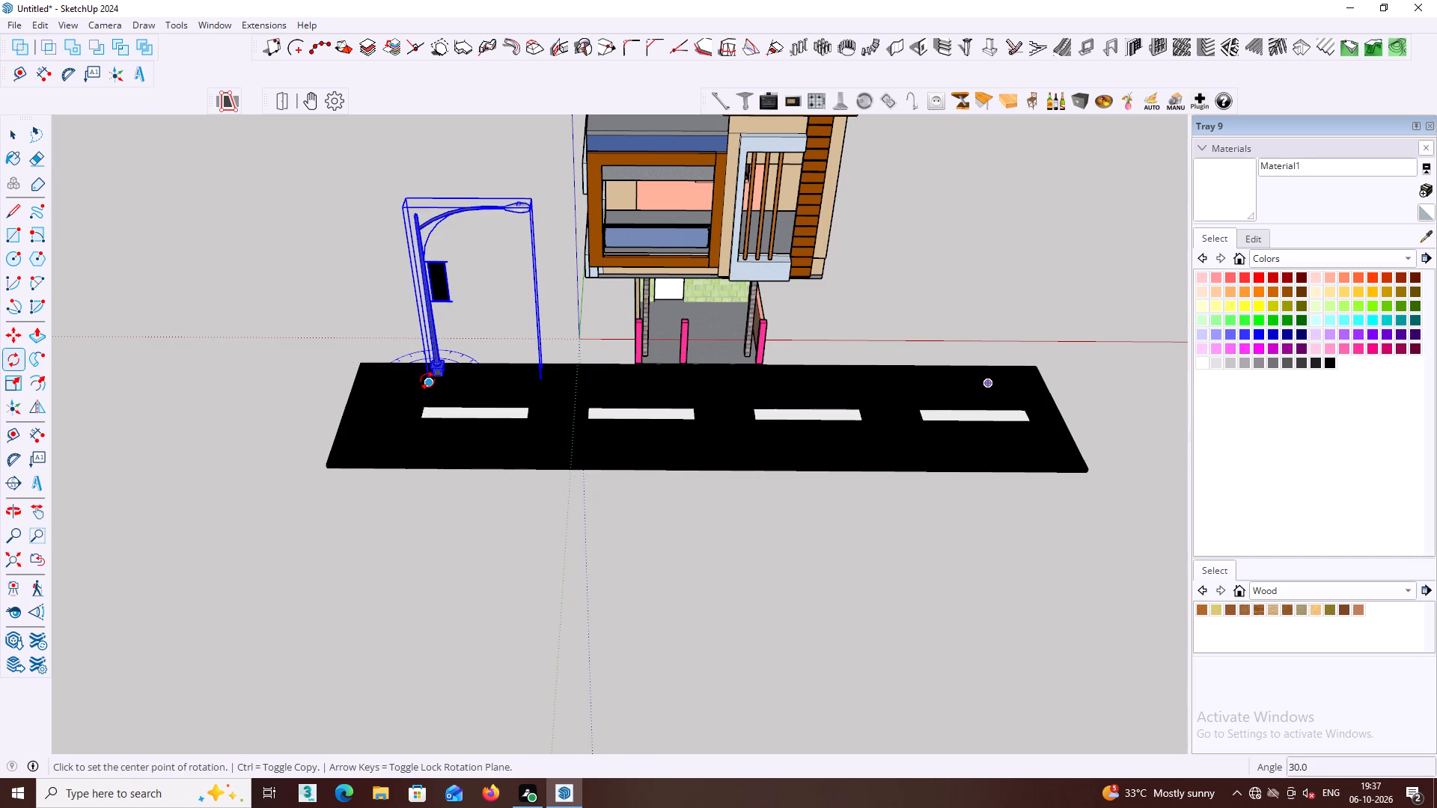
pyautogui.click(427, 381)
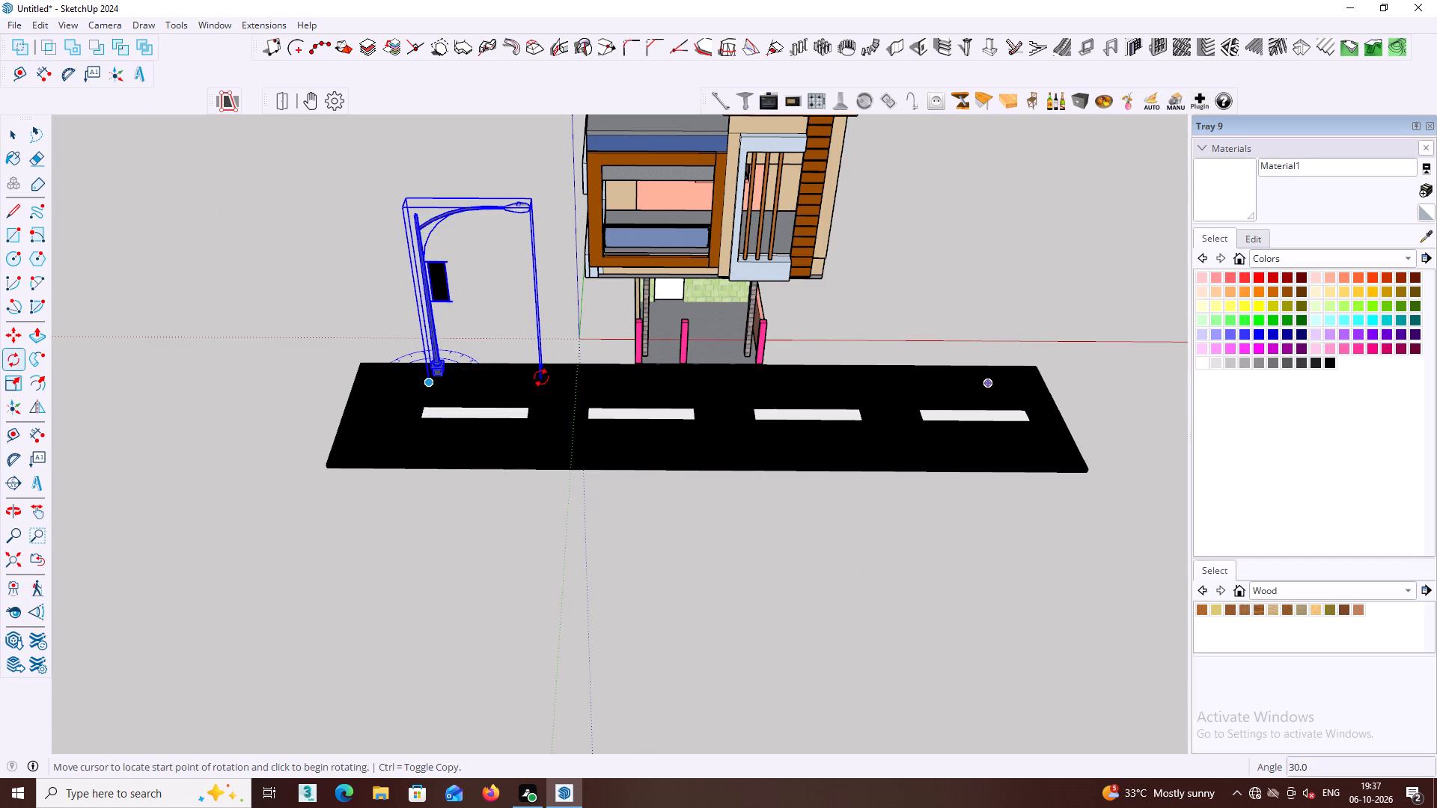
pyautogui.click(541, 378)
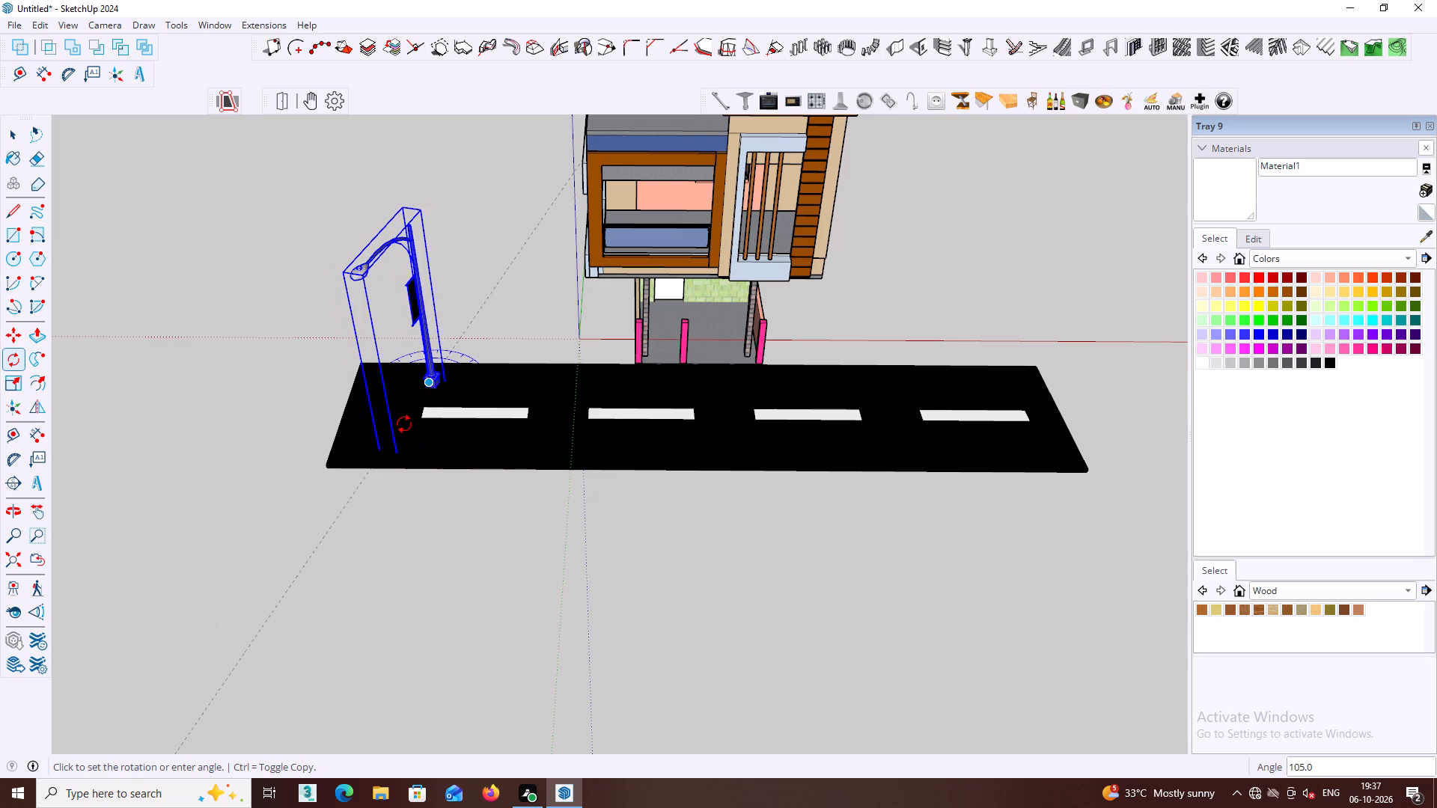
pyautogui.write('90')
pyautogui.press('Return')
pyautogui.press('space')
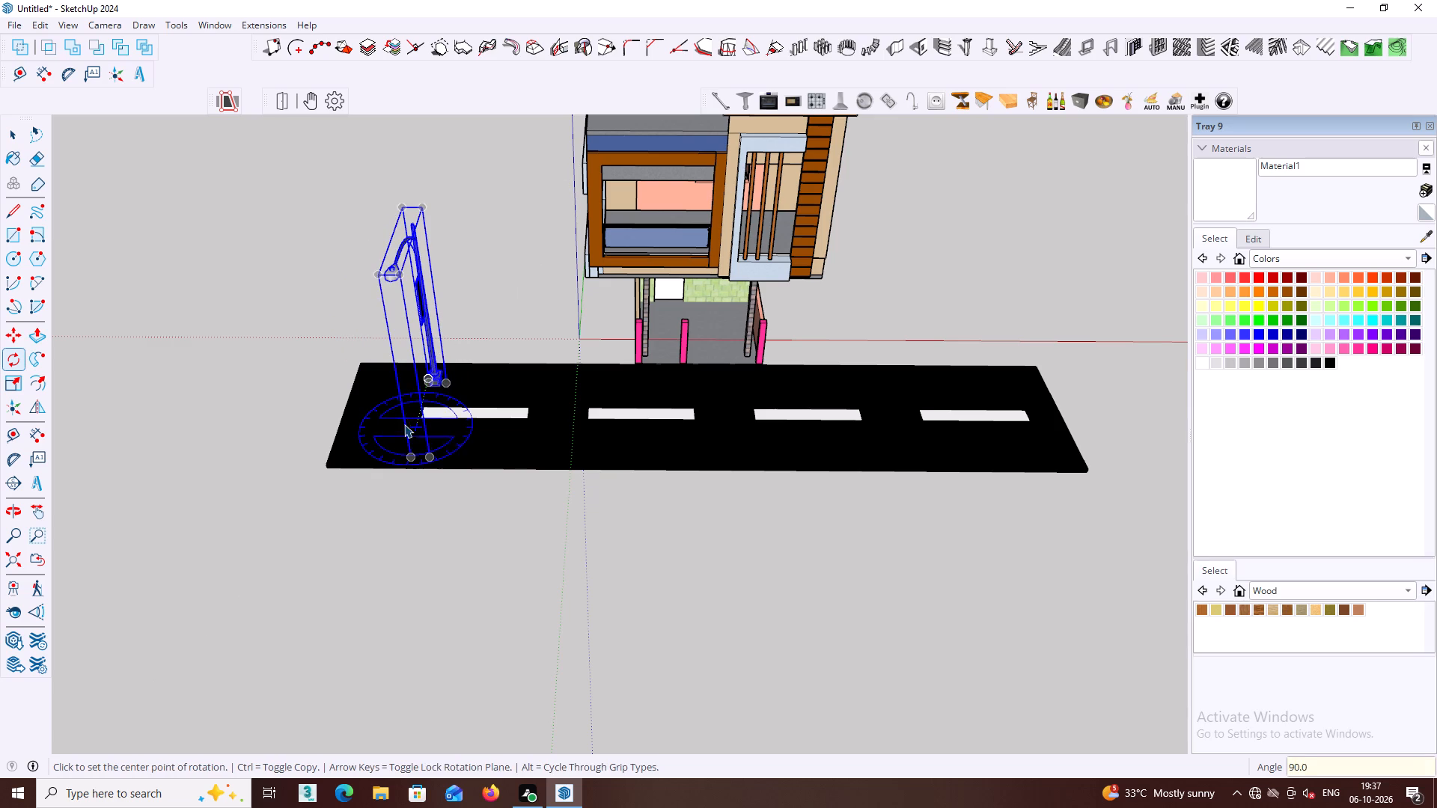
pyautogui.click(240, 393)
# Move the street light about 4' 5 3/8" along the road toward its nearer end, keeping it by the house-side edge.
pyautogui.moveTo(252, 382); pyautogui.dragTo(310, 285, button='middle')
pyautogui.keyDown('shift'); pyautogui.moveTo(334, 311); pyautogui.dragTo(376, 323, button='middle'); pyautogui.keyUp('shift')
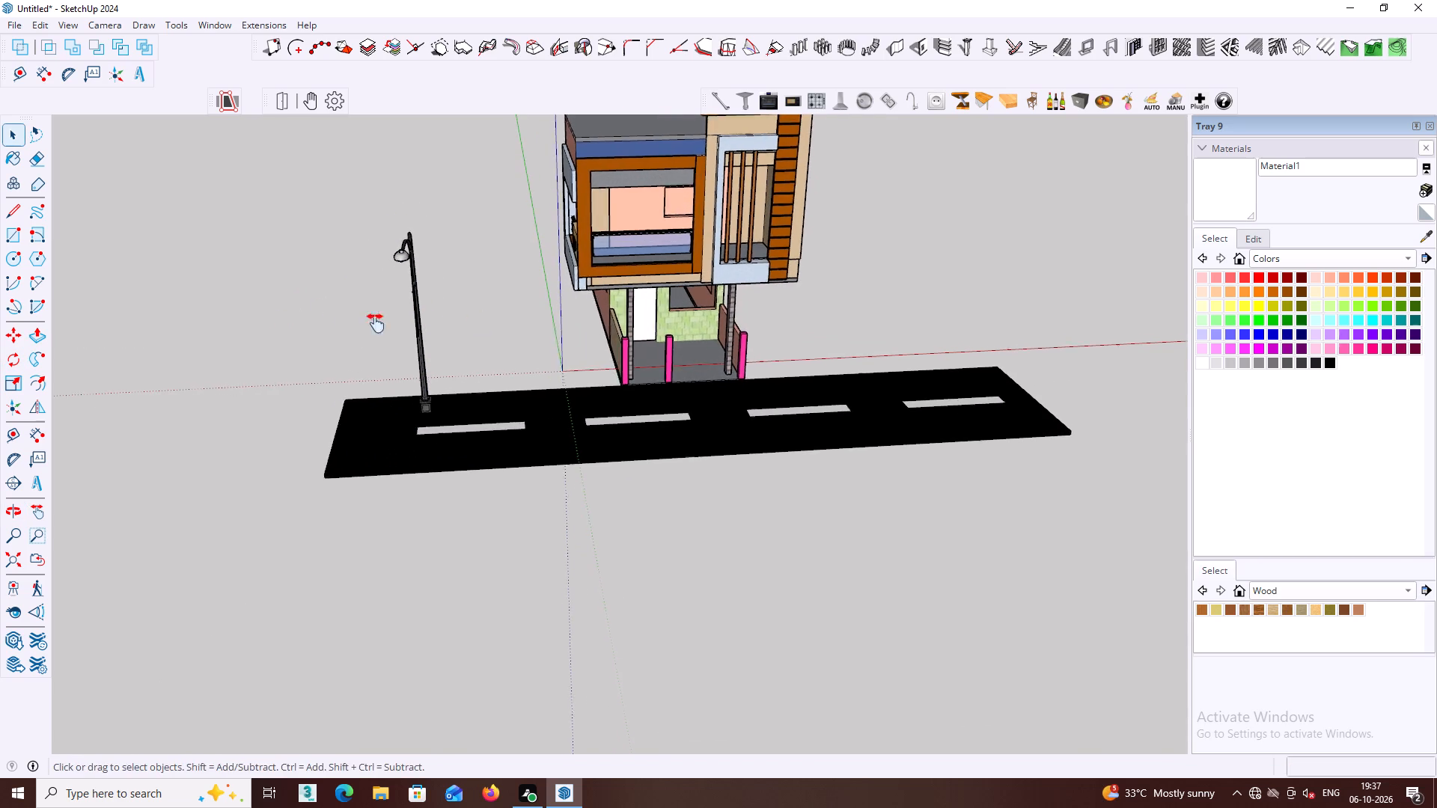
pyautogui.keyDown('shift'); pyautogui.moveTo(376, 323); pyautogui.dragTo(556, 316, button='middle'); pyautogui.keyUp('shift')
pyautogui.moveTo(583, 347); pyautogui.dragTo(638, 406, button='middle')
pyautogui.scroll(6, 603, 383)
pyautogui.moveTo(594, 436); pyautogui.dragTo(697, 415, button='middle')
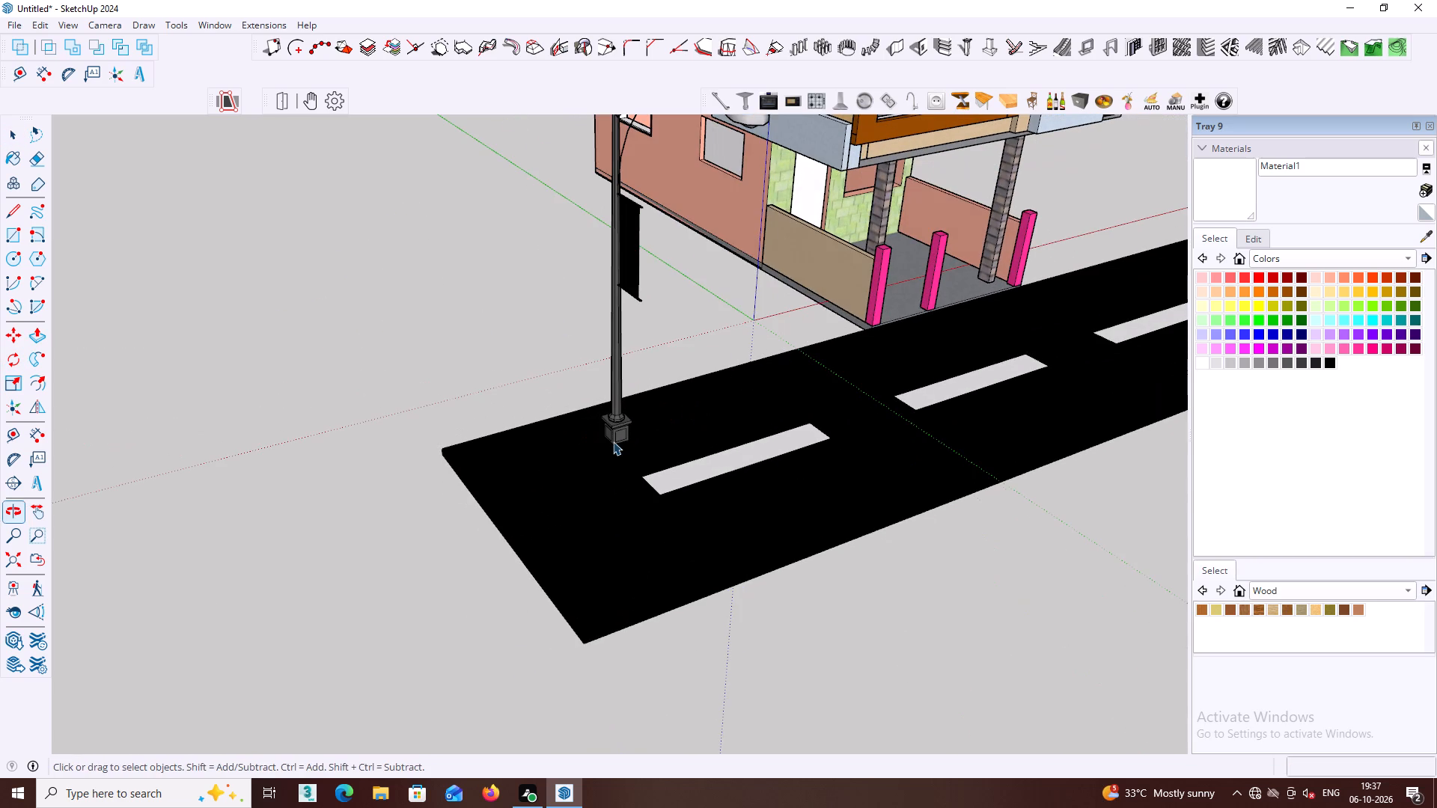
pyautogui.click(617, 433)
pyautogui.press('m')
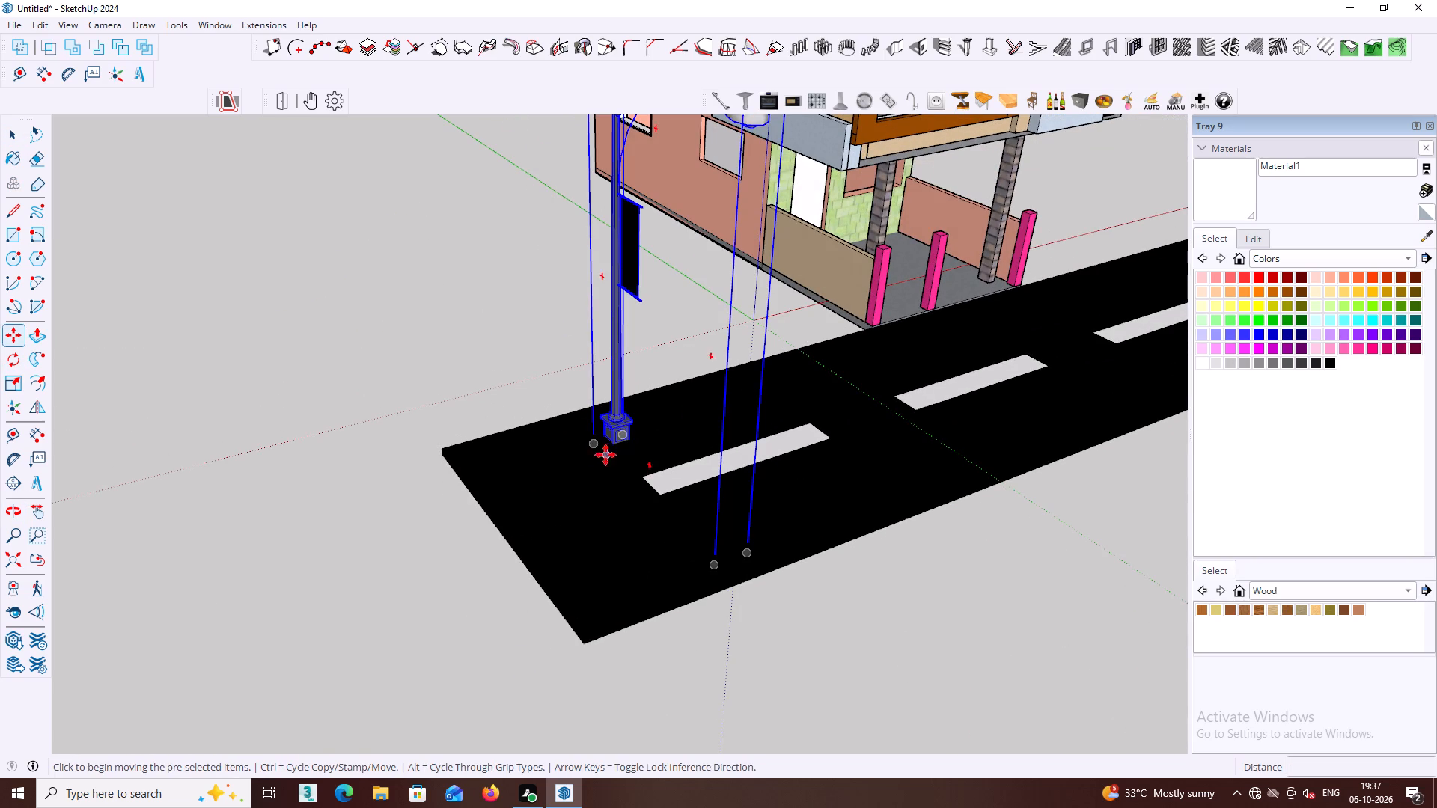
pyautogui.click(610, 441)
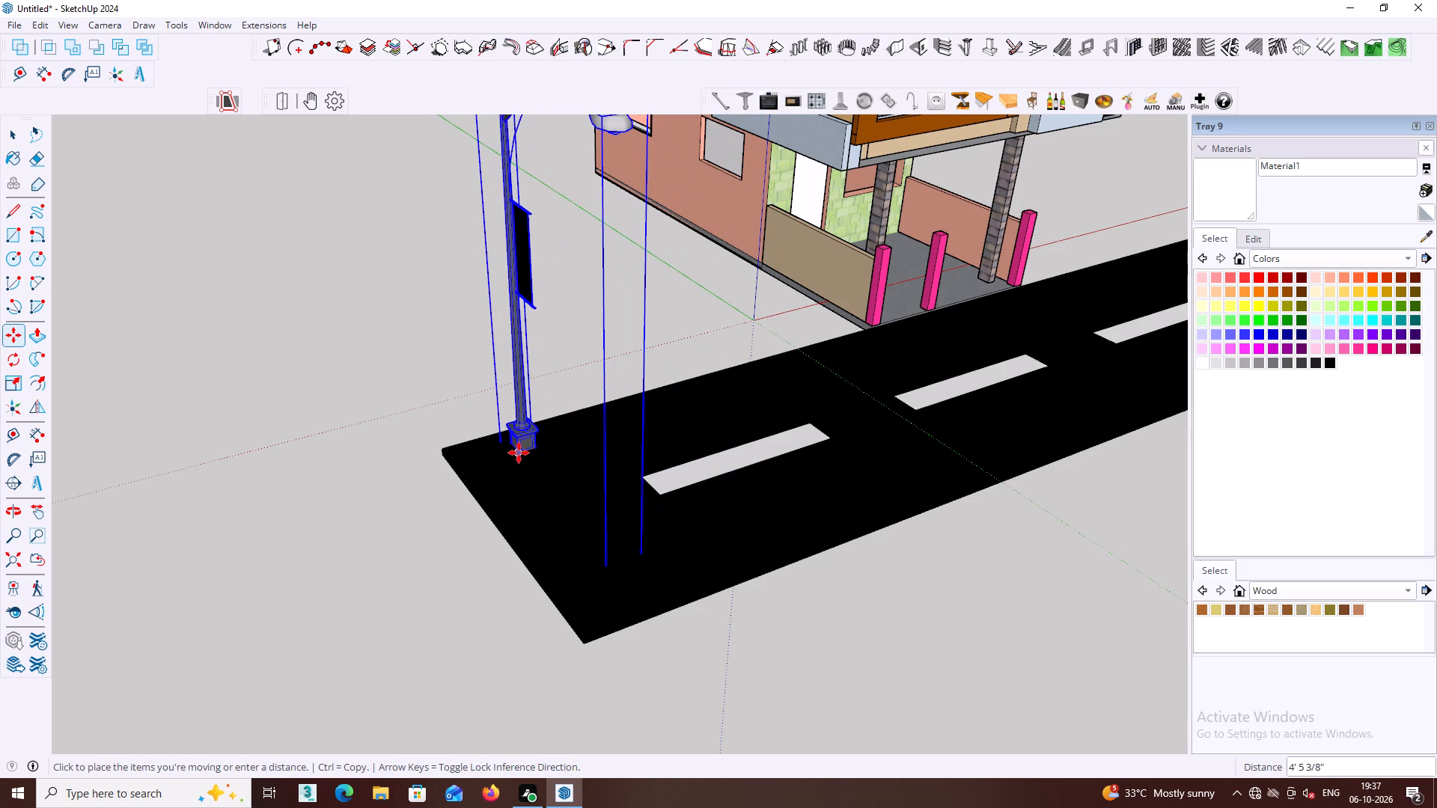
pyautogui.click(519, 453)
pyautogui.press('space')
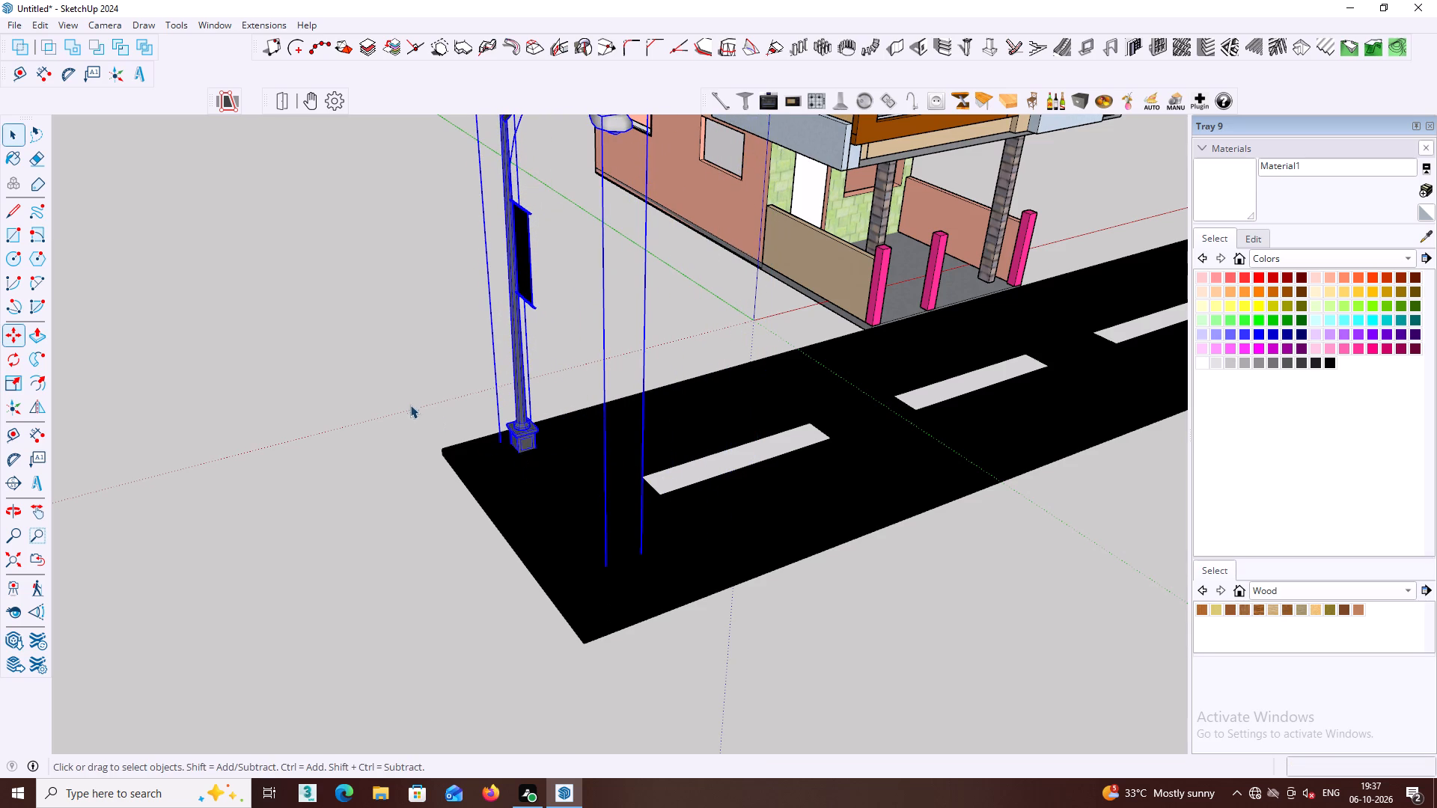
pyautogui.click(410, 399)
# Copy the street light about 57' 11 15/16" along the house-side edge of the road to the road's opposite end.
pyautogui.scroll(-8, 436, 391)
pyautogui.moveTo(547, 416); pyautogui.dragTo(485, 423, button='middle')
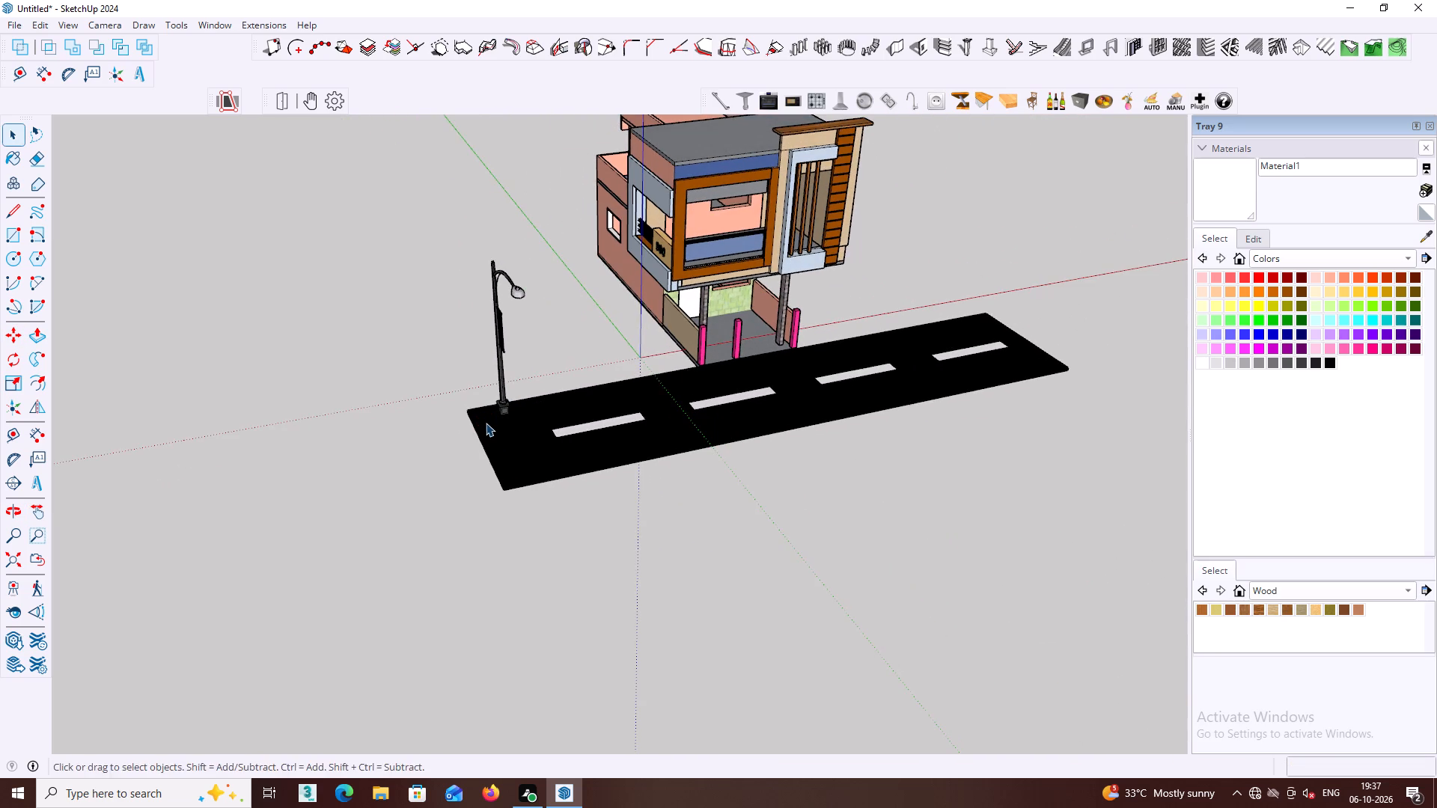
pyautogui.keyDown('shift'); pyautogui.moveTo(493, 420); pyautogui.dragTo(429, 396, button='middle'); pyautogui.keyUp('shift')
pyautogui.moveTo(480, 405); pyautogui.dragTo(549, 347, button='middle')
pyautogui.scroll(2, 475, 351)
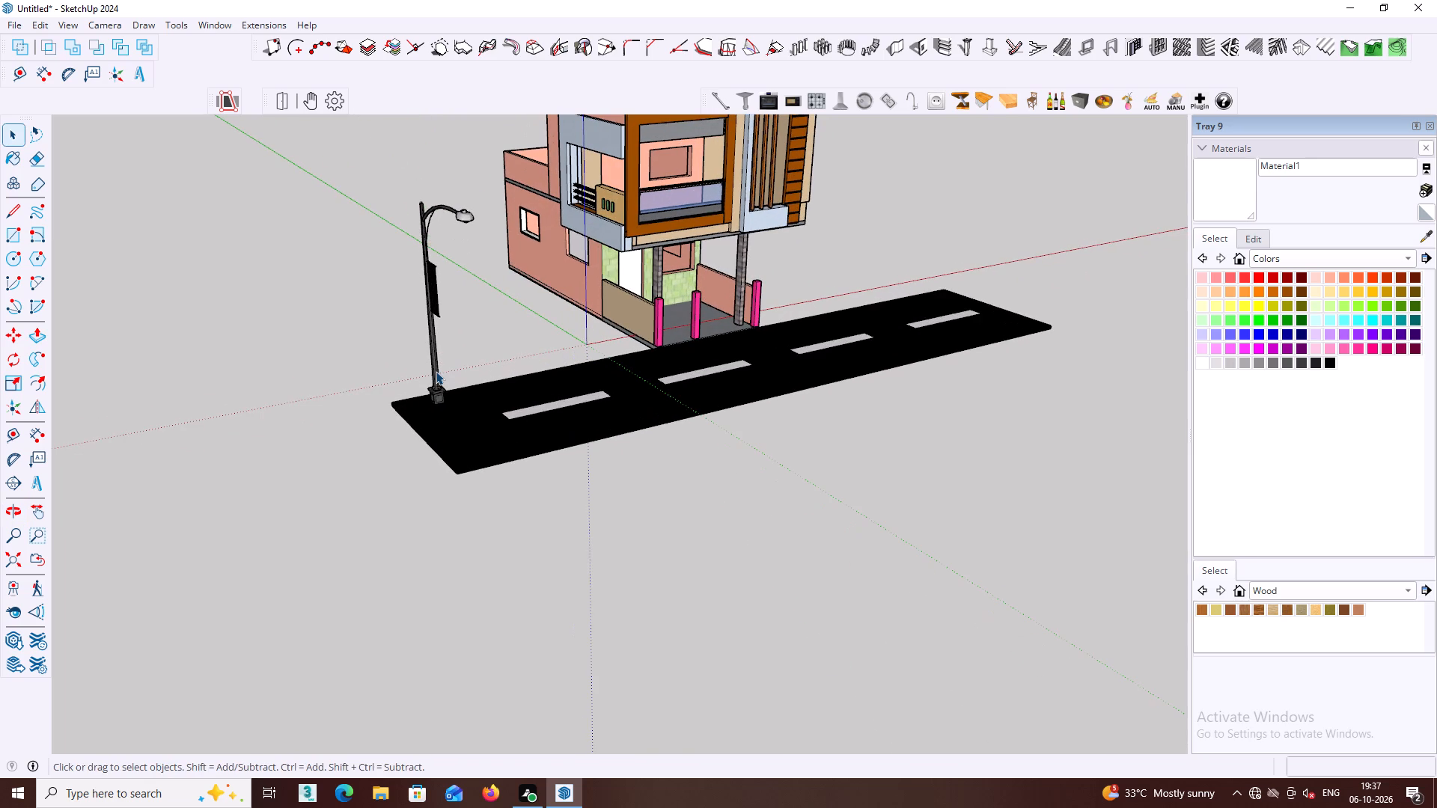
pyautogui.click(436, 371)
pyautogui.press('m')
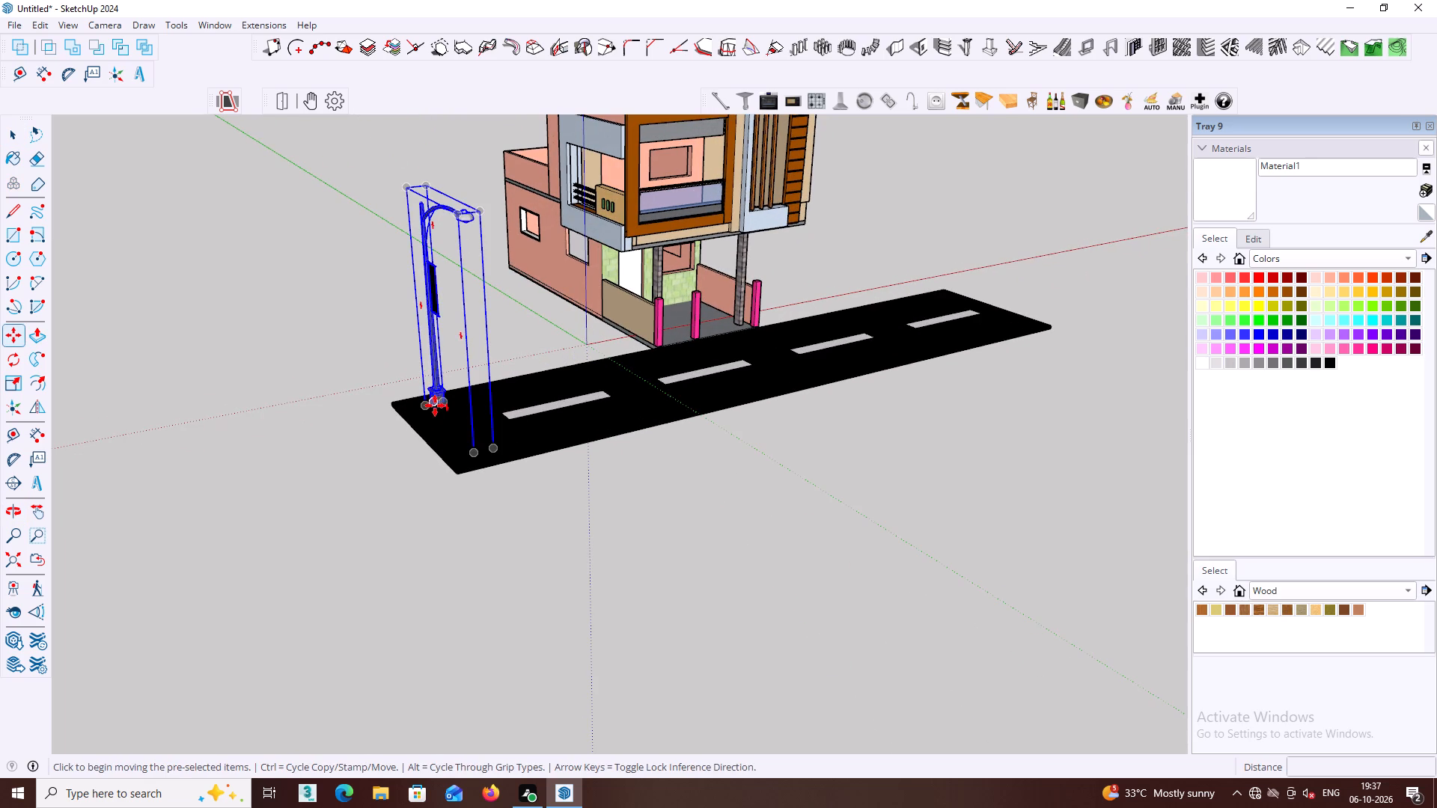
pyautogui.click(435, 406)
pyautogui.keyDown('shift'); pyautogui.moveTo(771, 313); pyautogui.dragTo(590, 385, button='middle'); pyautogui.keyUp('shift')
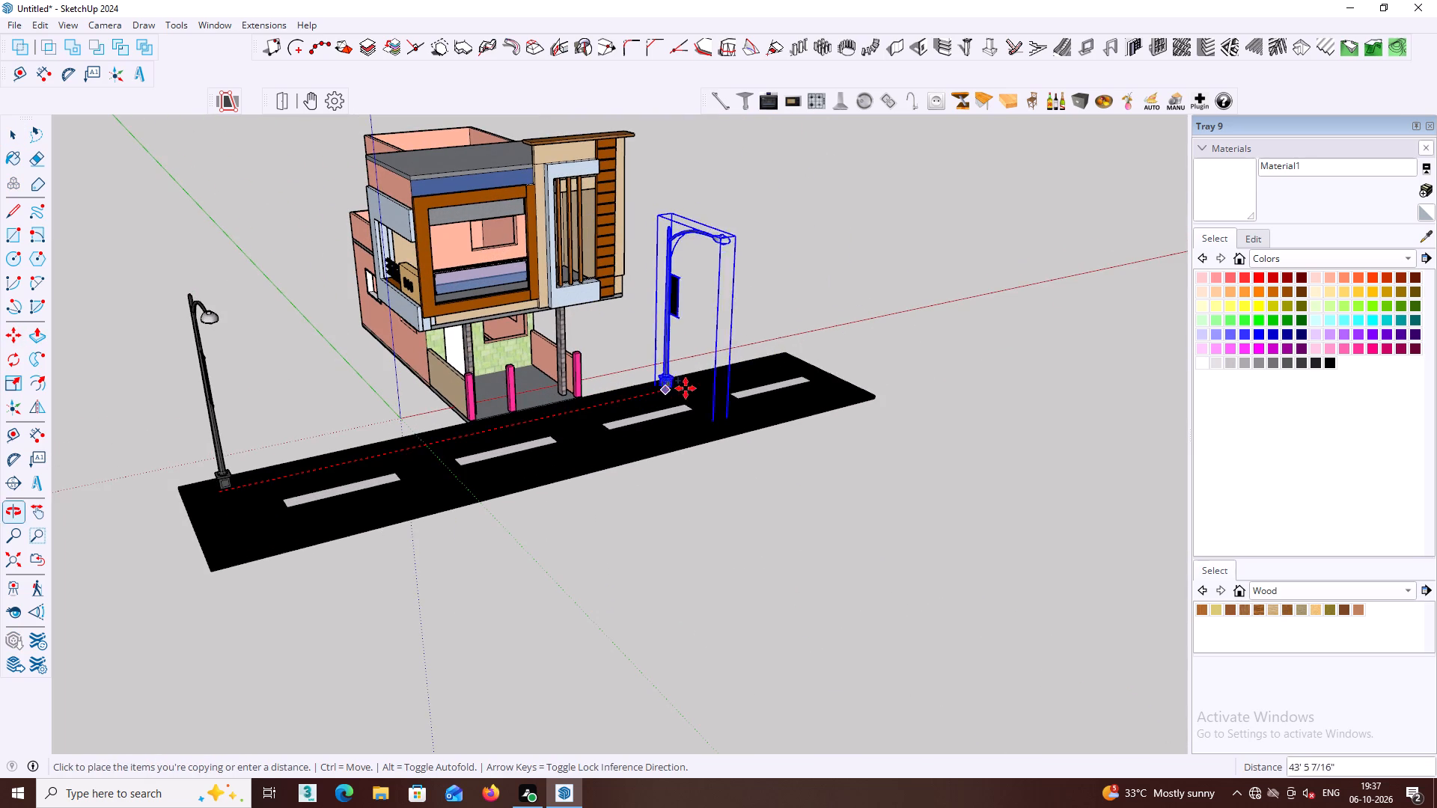
pyautogui.click(777, 366)
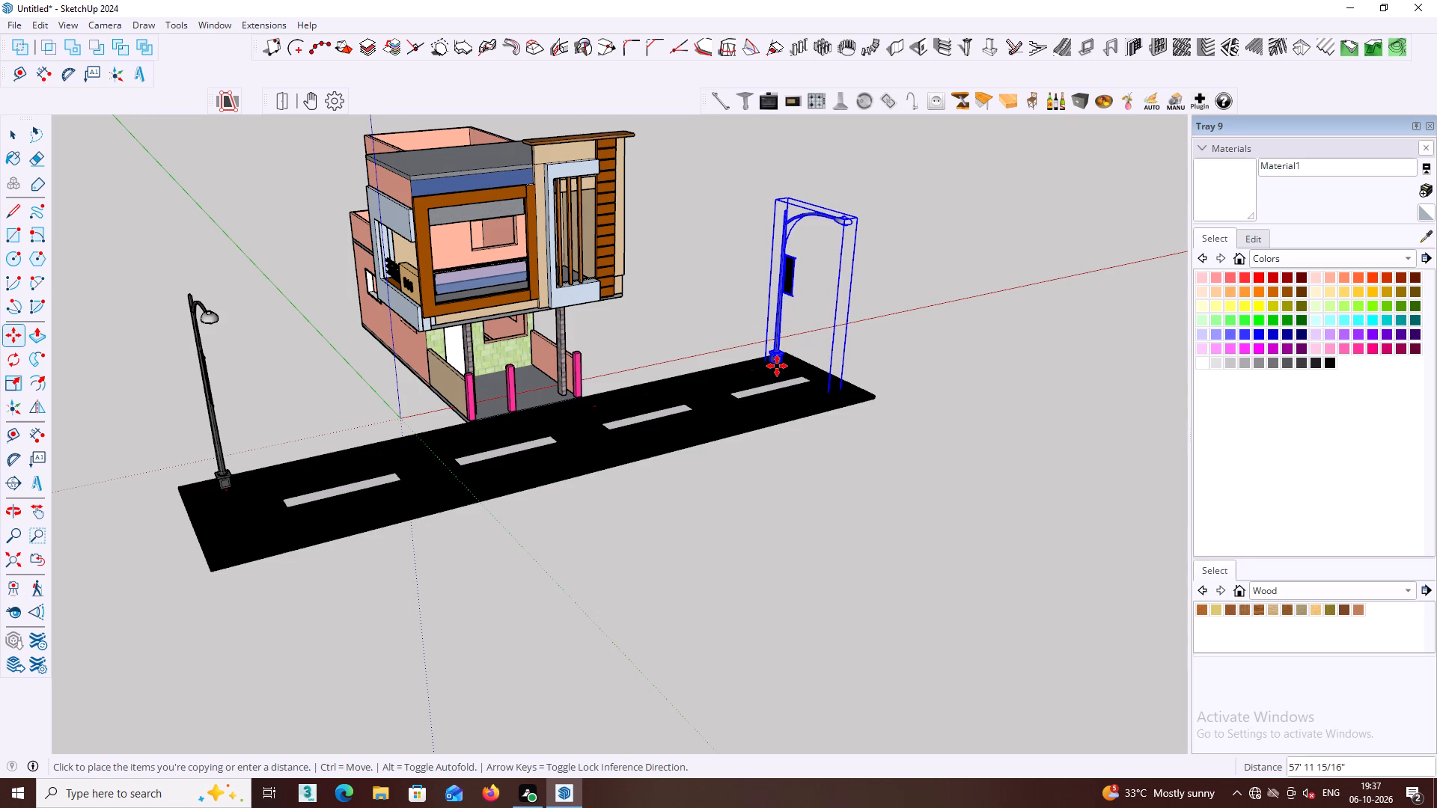
pyautogui.press('space')
pyautogui.click(949, 376)
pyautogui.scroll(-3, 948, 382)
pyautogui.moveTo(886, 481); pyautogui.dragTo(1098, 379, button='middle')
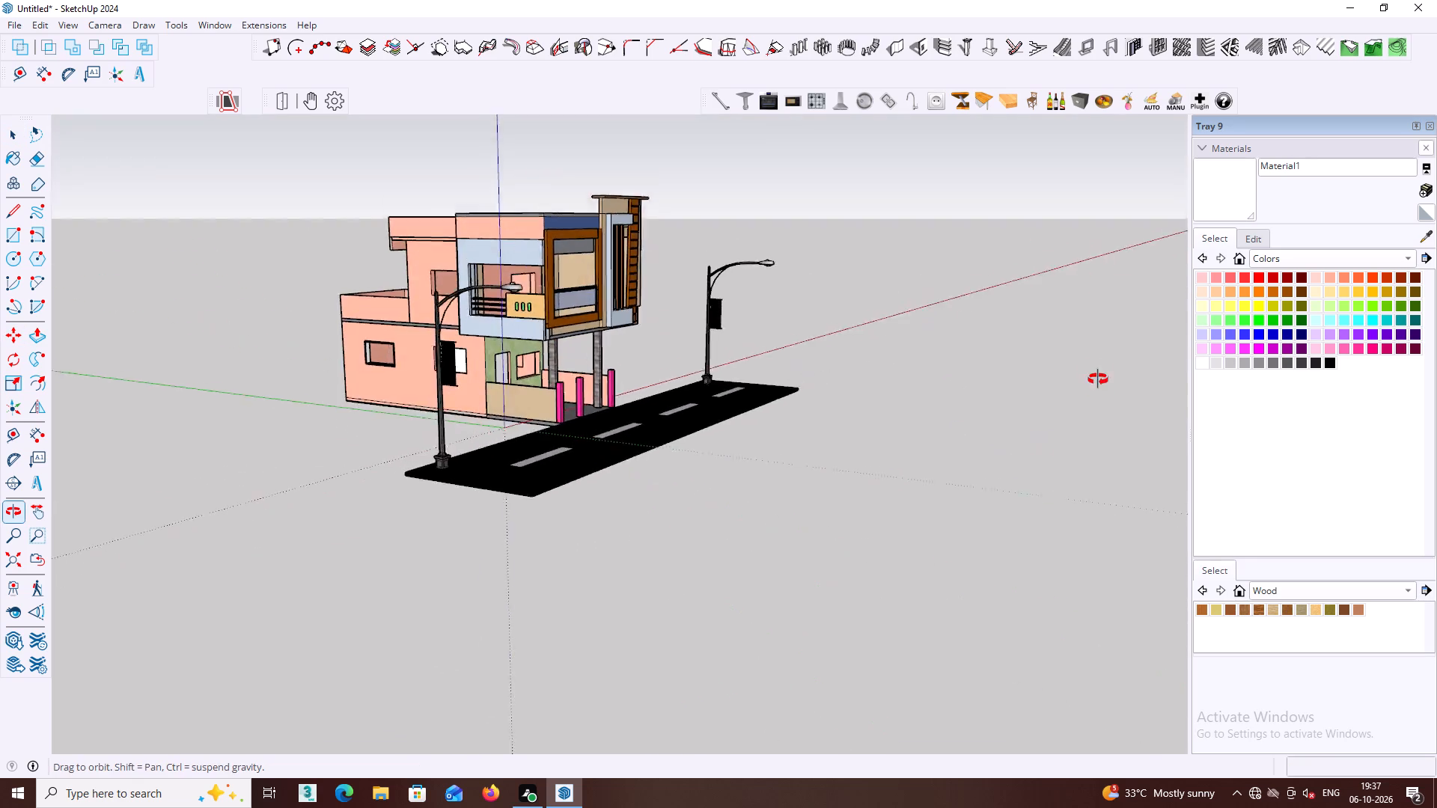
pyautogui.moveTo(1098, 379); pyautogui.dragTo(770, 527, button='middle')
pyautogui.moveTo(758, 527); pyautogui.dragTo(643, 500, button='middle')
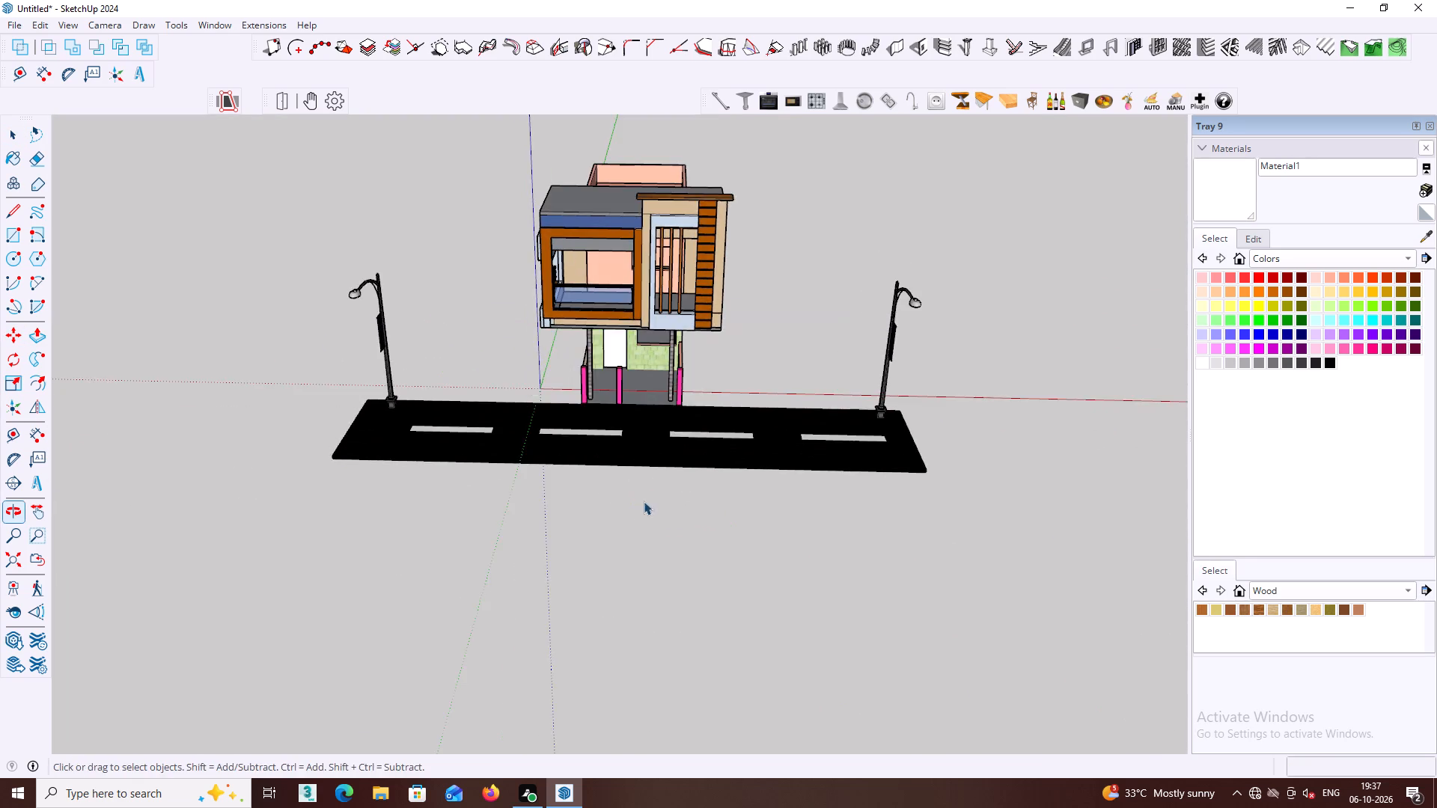
# Examine both street lights and the dashed road in front of the house from several angles.
pyautogui.moveTo(646, 492); pyautogui.dragTo(651, 502, button='middle')
pyautogui.scroll(-2, 646, 492)
pyautogui.moveTo(770, 392); pyautogui.dragTo(817, 372, button='middle')
pyautogui.scroll(5, 582, 361)
pyautogui.middleClick(588, 374)
pyautogui.moveTo(656, 396); pyautogui.dragTo(569, 386, button='middle')
pyautogui.moveTo(591, 429); pyautogui.dragTo(647, 336, button='middle')
pyautogui.moveTo(562, 424); pyautogui.dragTo(615, 415, button='middle')
pyautogui.keyDown('shift'); pyautogui.moveTo(527, 442); pyautogui.dragTo(623, 387, button='middle'); pyautogui.keyUp('shift')
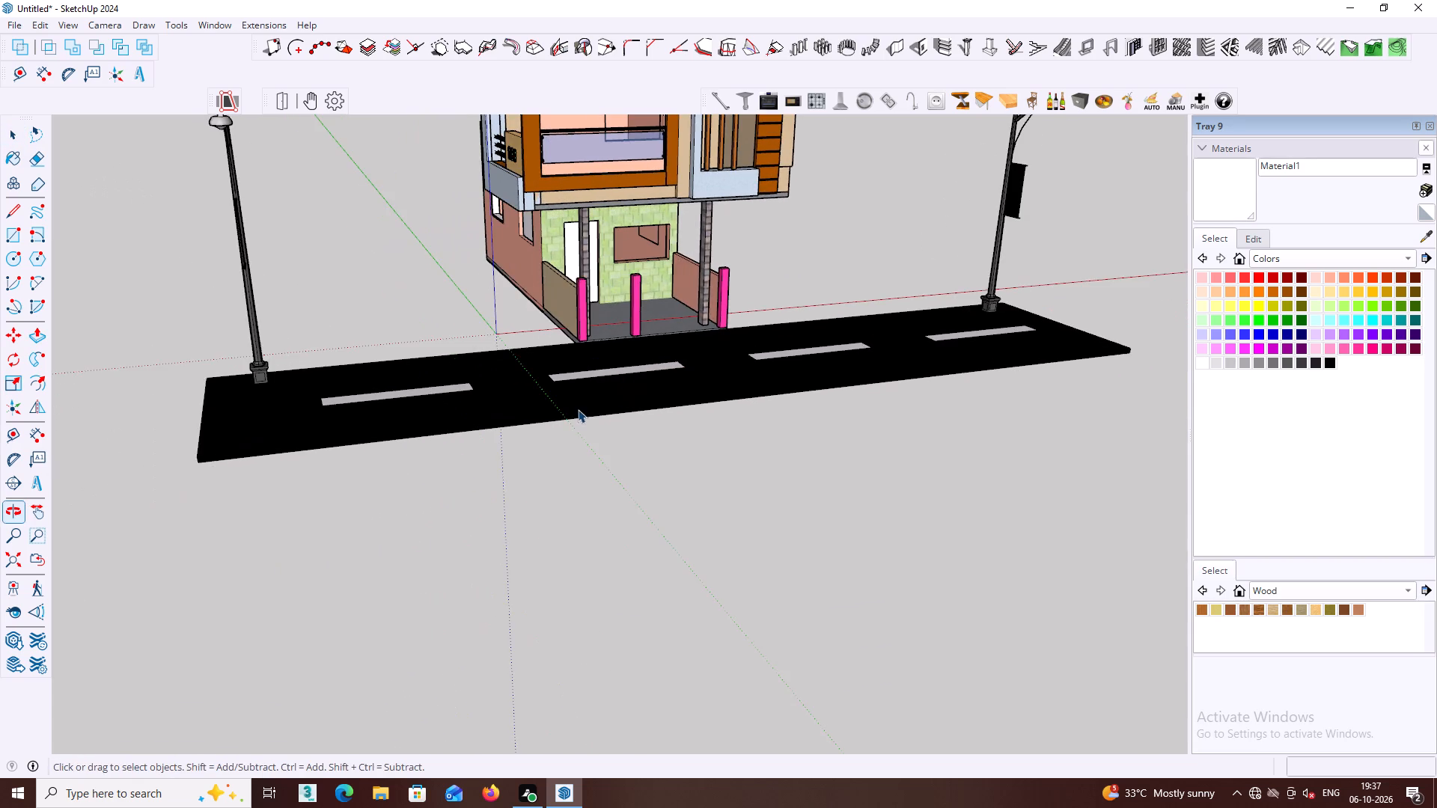
pyautogui.scroll(-3, 578, 411)
pyautogui.moveTo(603, 421); pyautogui.dragTo(558, 421, button='middle')
pyautogui.moveTo(534, 453); pyautogui.dragTo(505, 504, button='middle')
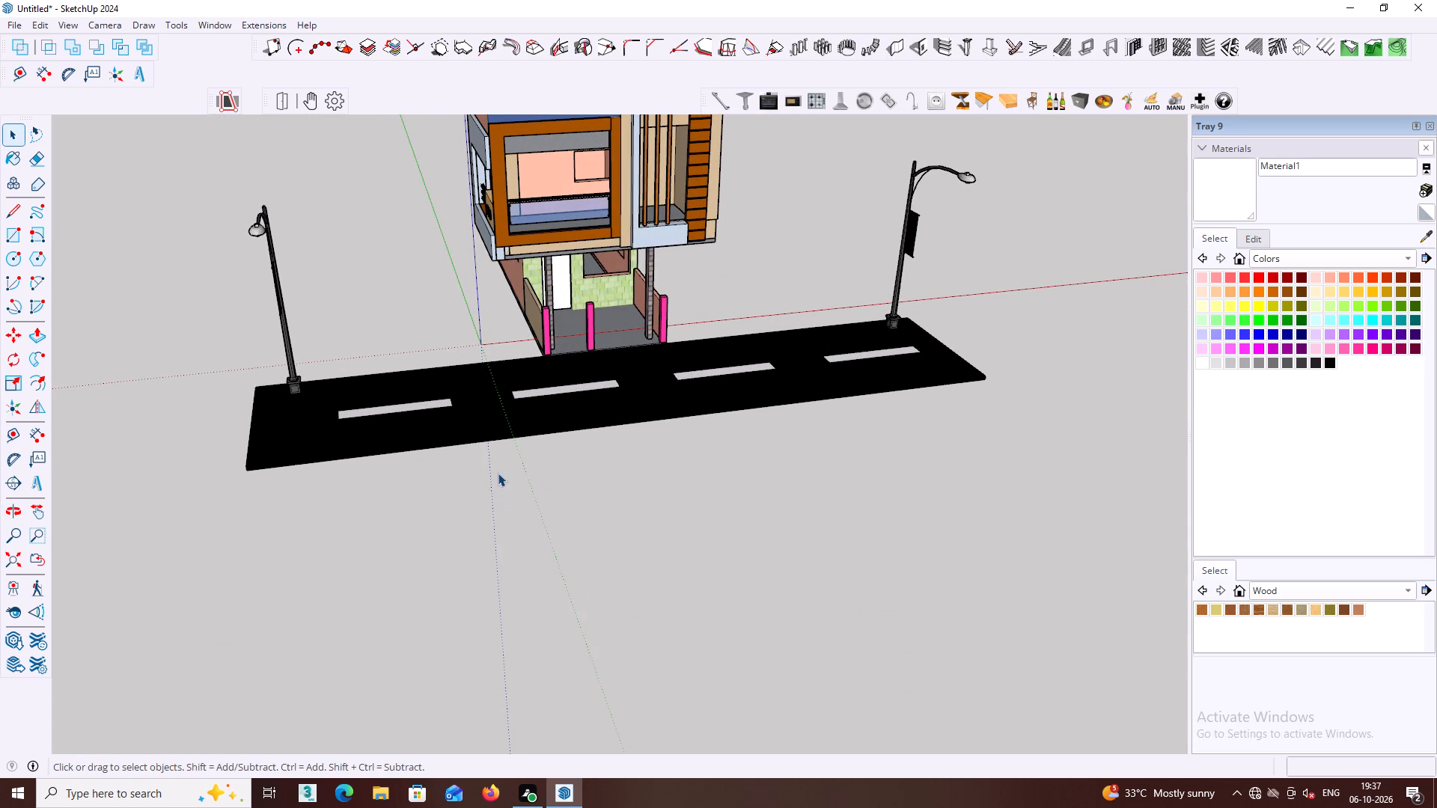
pyautogui.scroll(-3, 652, 423)
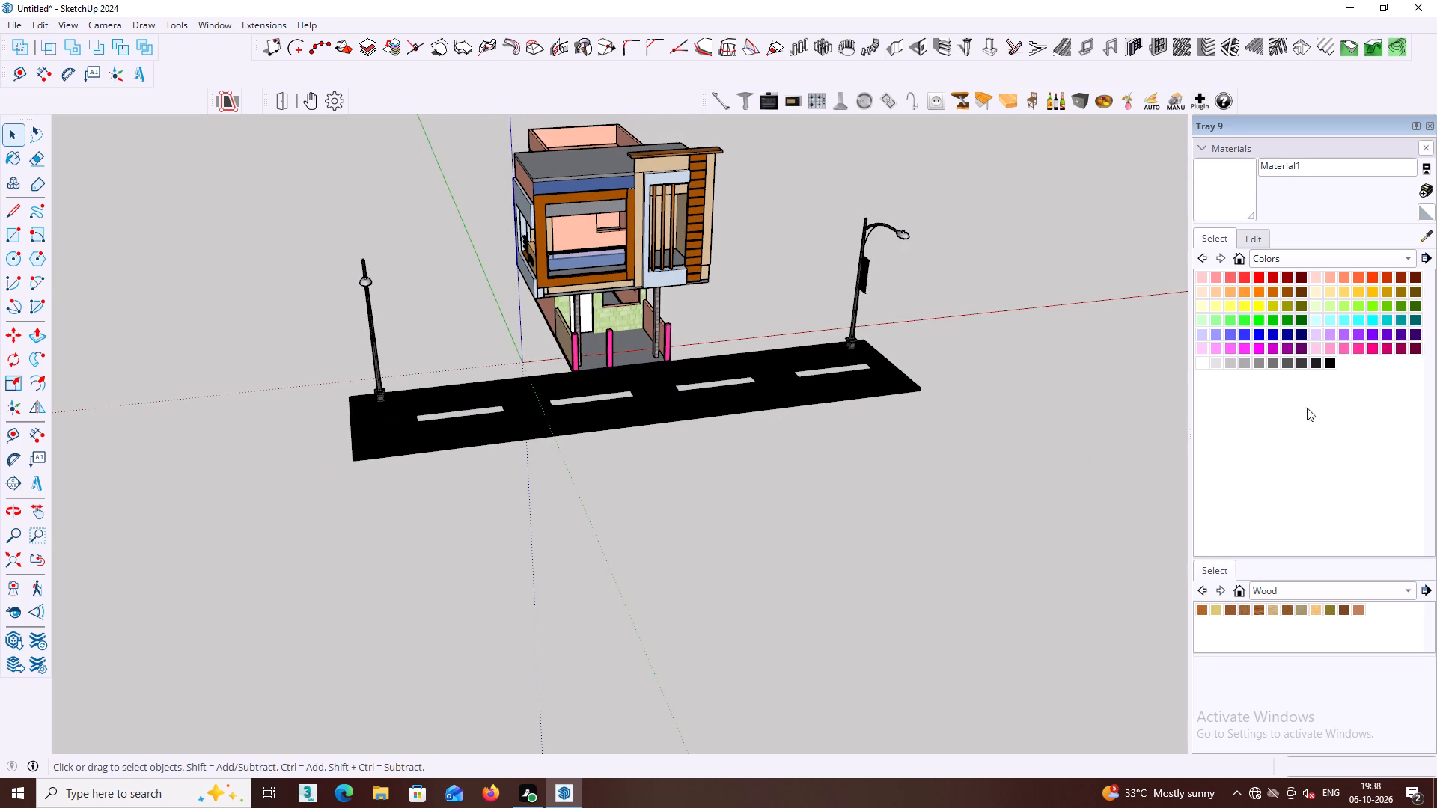
# Remove the Materials panel from Tray 9 and close the empty tray.
pyautogui.click(1404, 260)
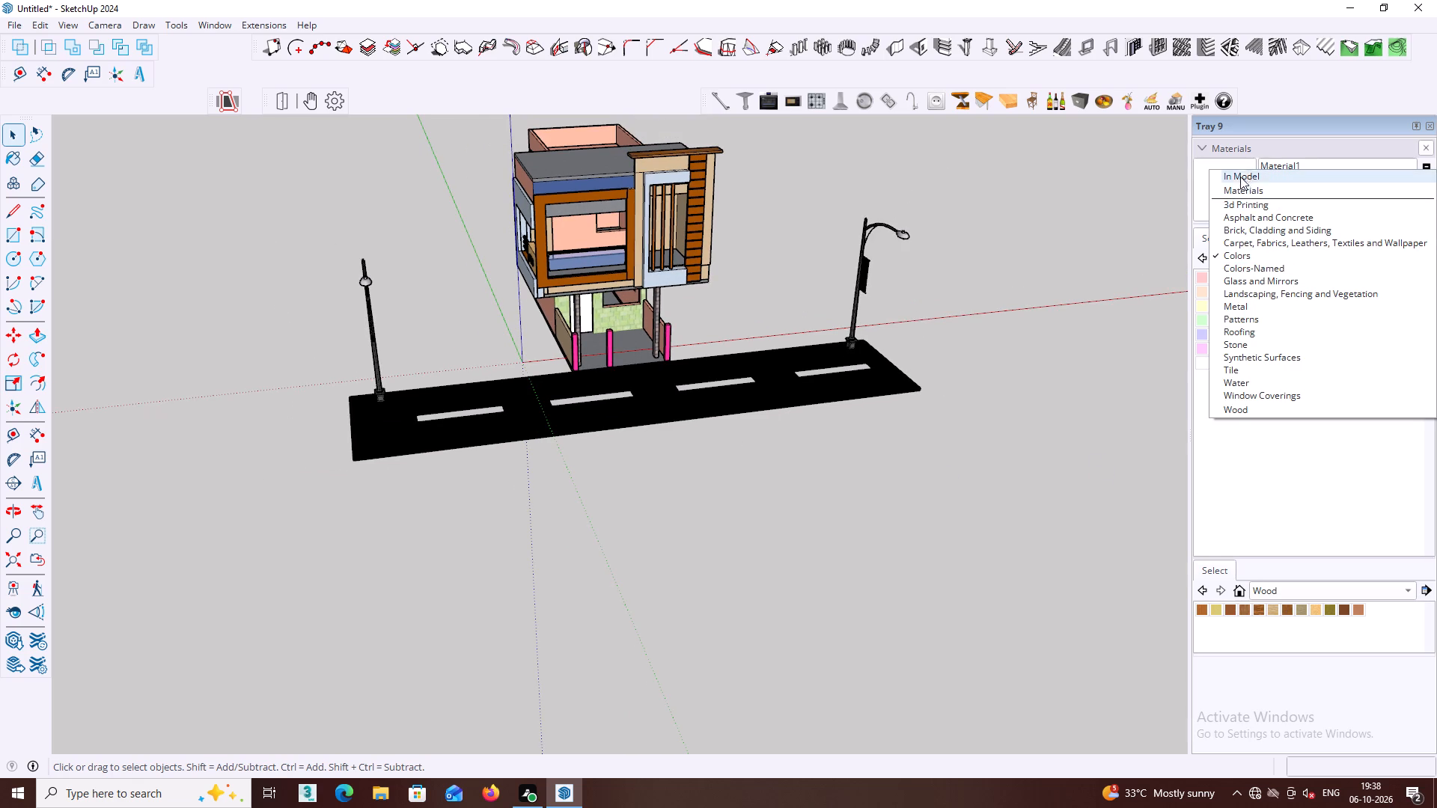
pyautogui.click(1203, 150)
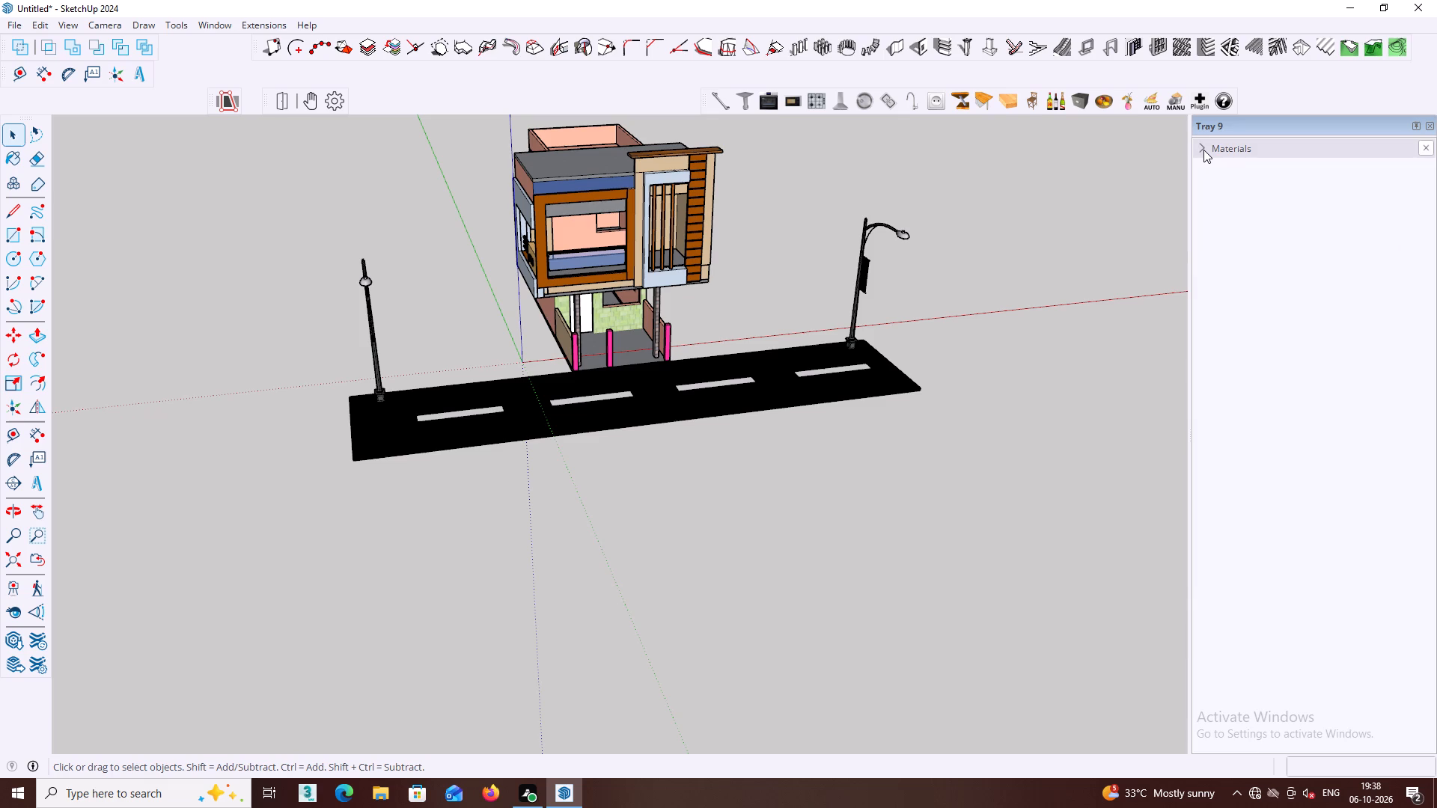
pyautogui.click(1203, 150)
pyautogui.click(1430, 151)
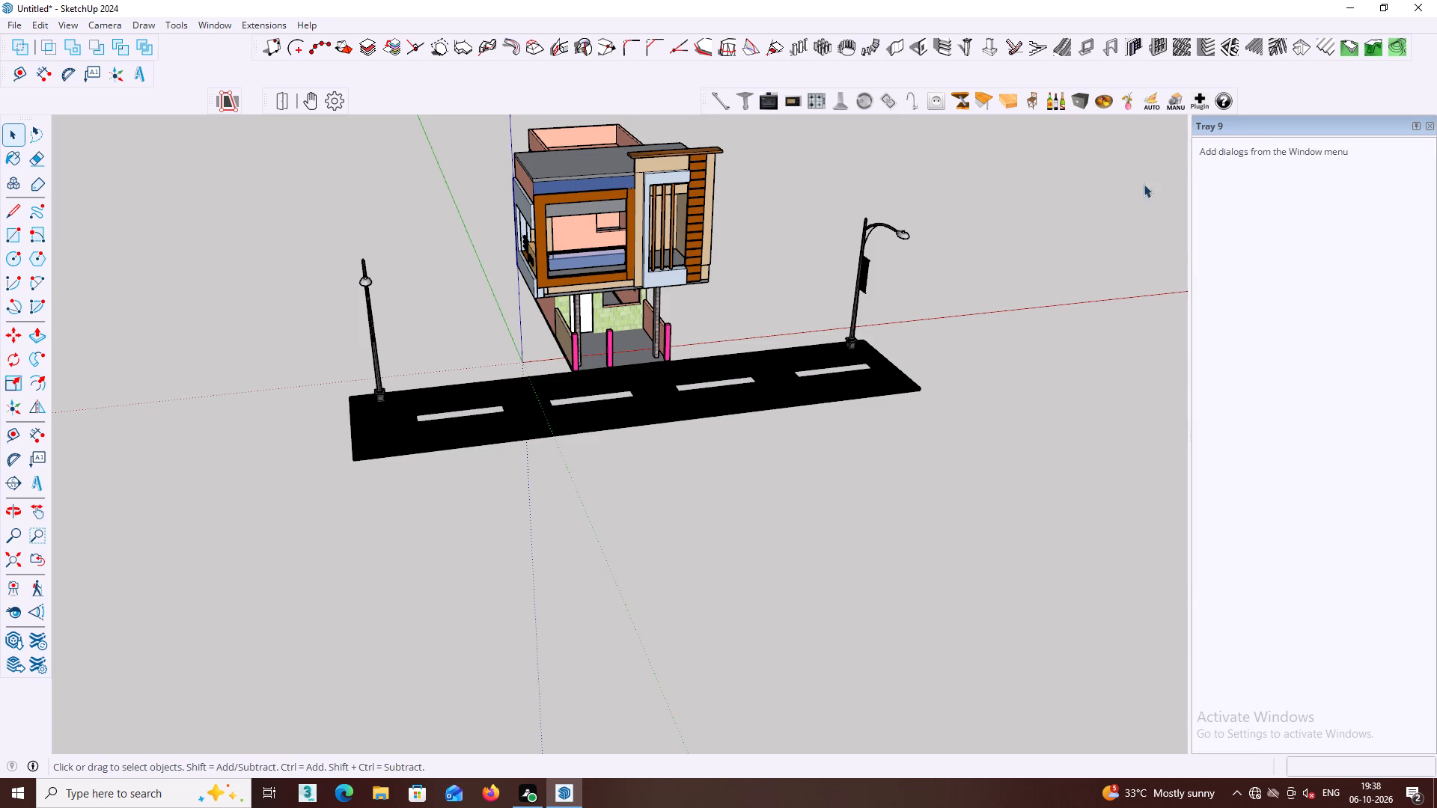
pyautogui.click(1433, 125)
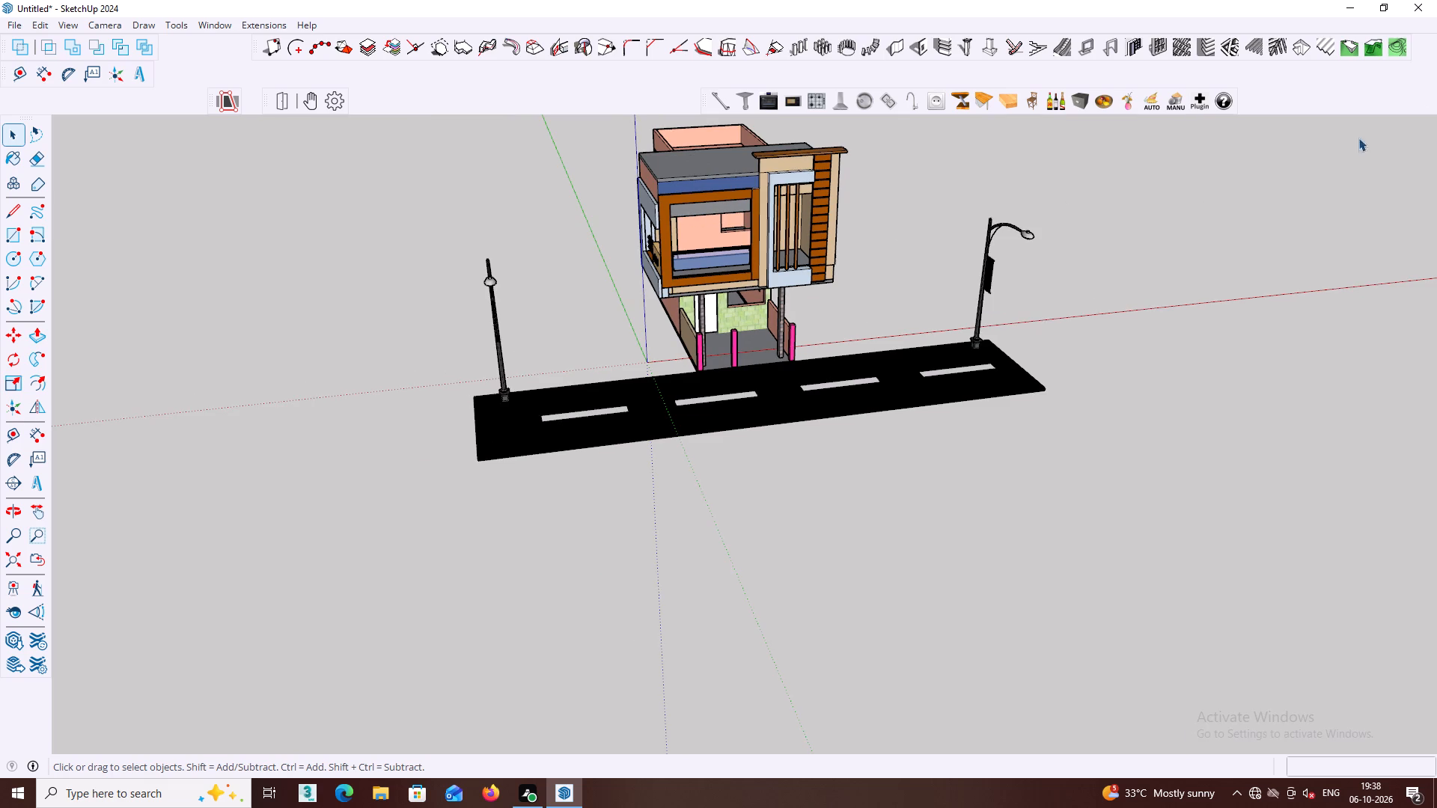
# Add the Components panel to the Default Tray.
pyautogui.click(208, 27)
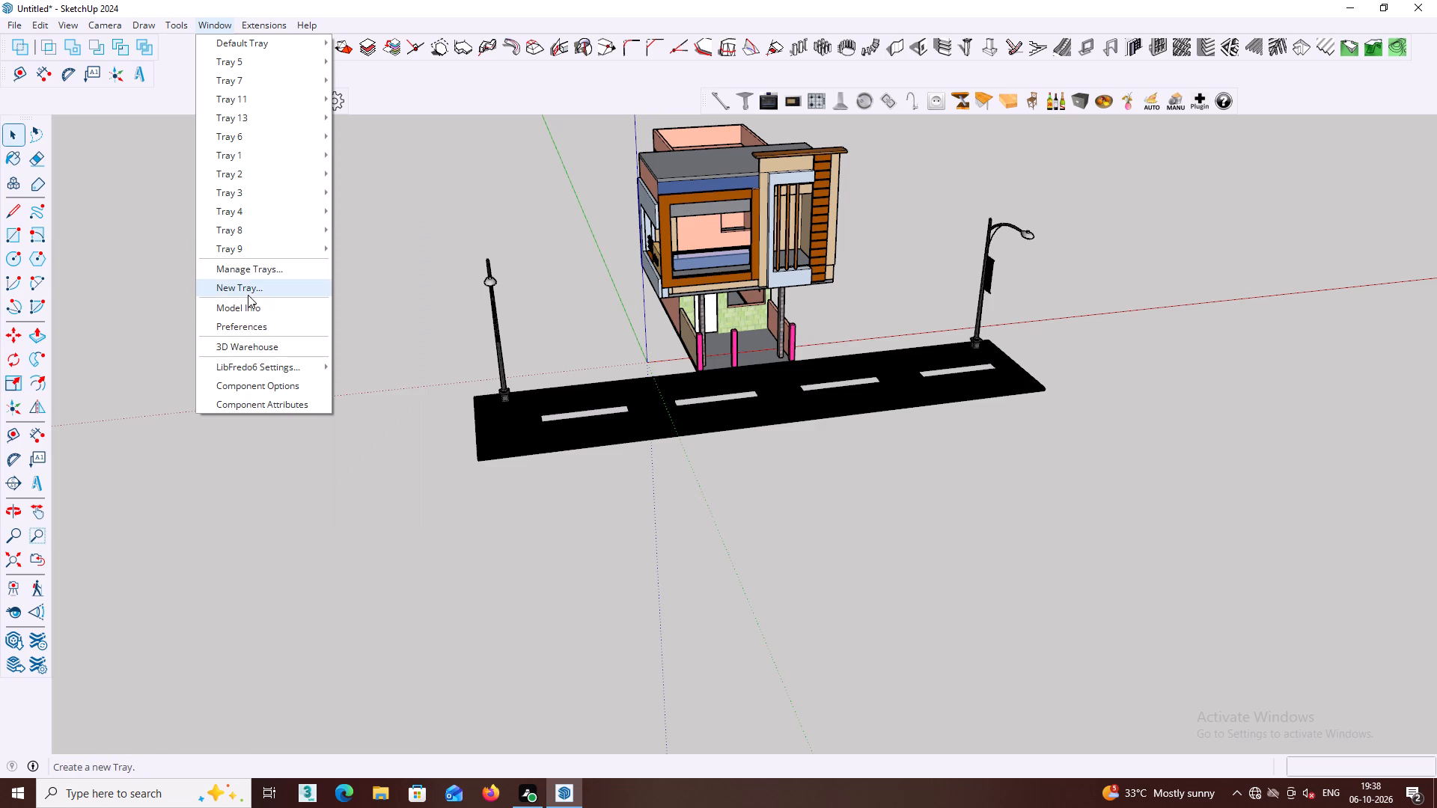
pyautogui.click(272, 50)
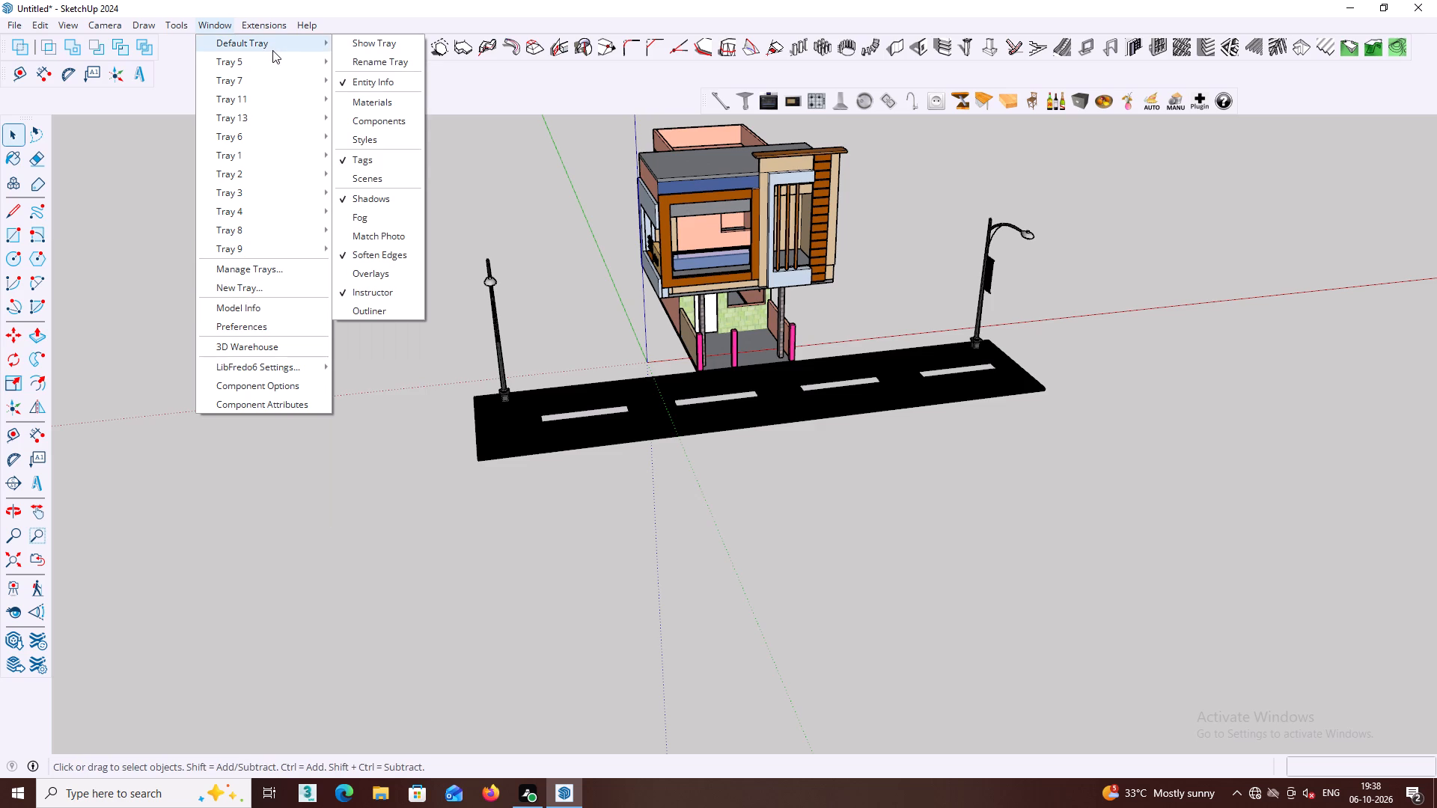
pyautogui.click(384, 117)
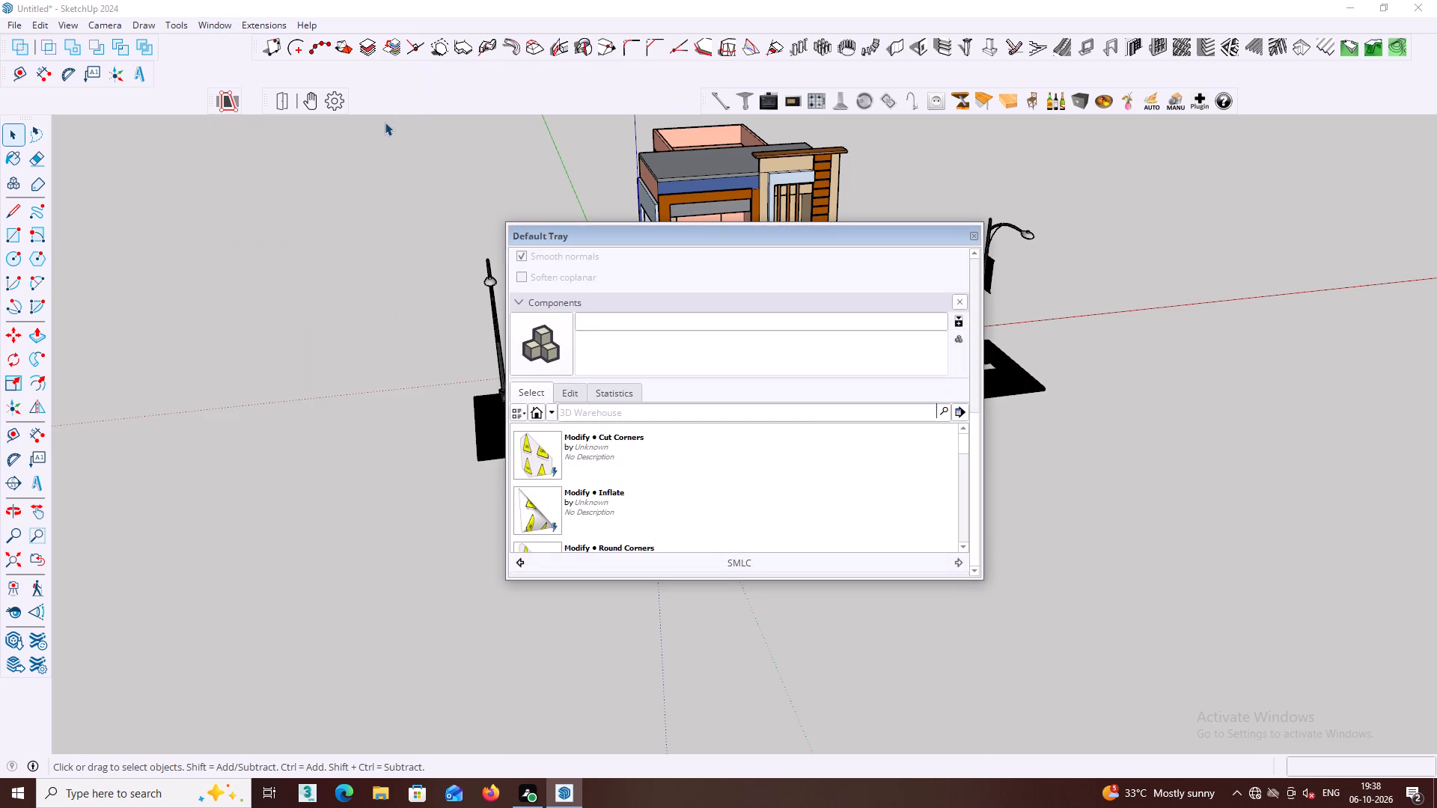
pyautogui.scroll(-2, 584, 400)
# Insert the Car Sedan from the Components Sampler collection beyond the far end of the road, and close the Default Tray.
pyautogui.click(551, 411)
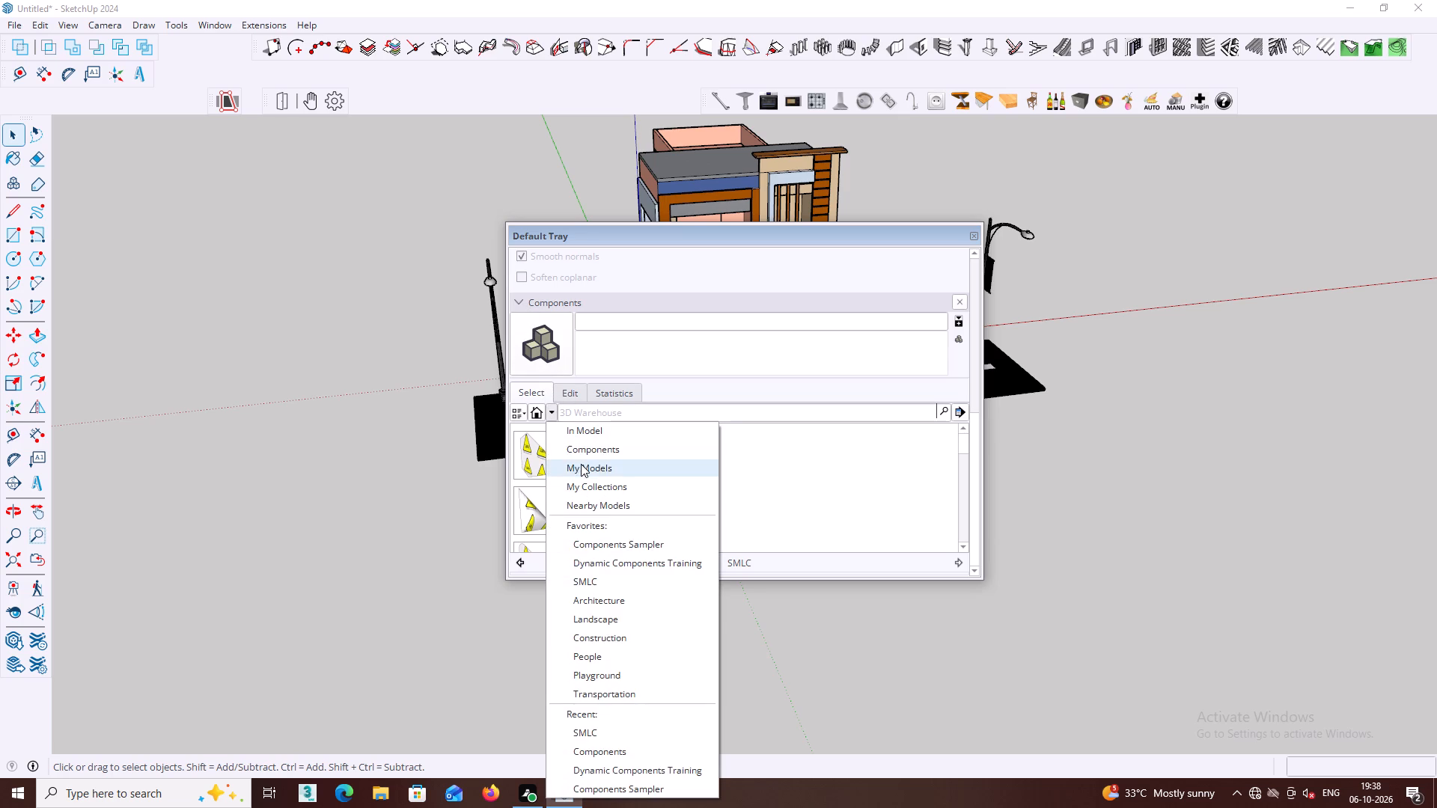
pyautogui.click(597, 453)
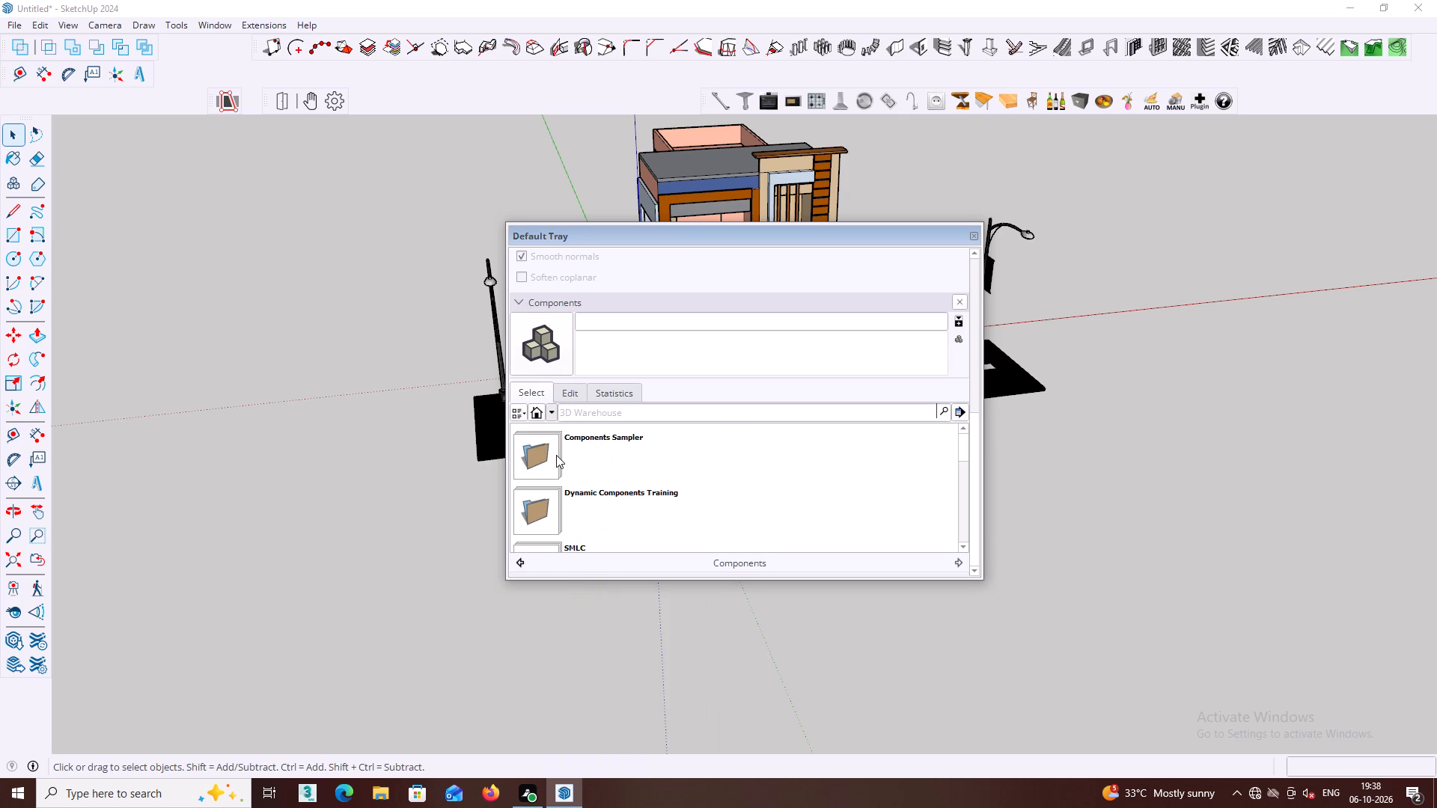
pyautogui.click(556, 455)
pyautogui.scroll(-3, 618, 475)
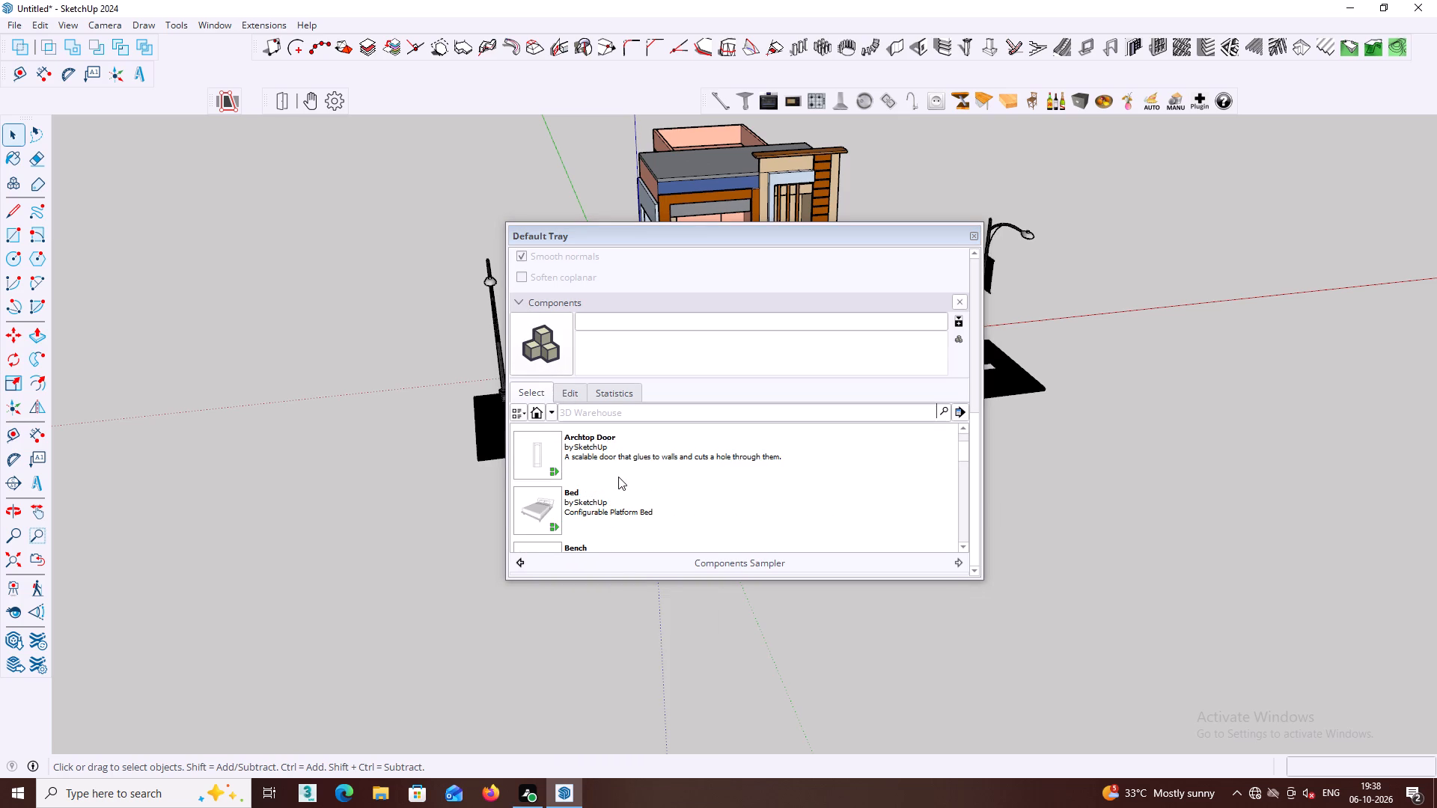
pyautogui.scroll(-3, 618, 480)
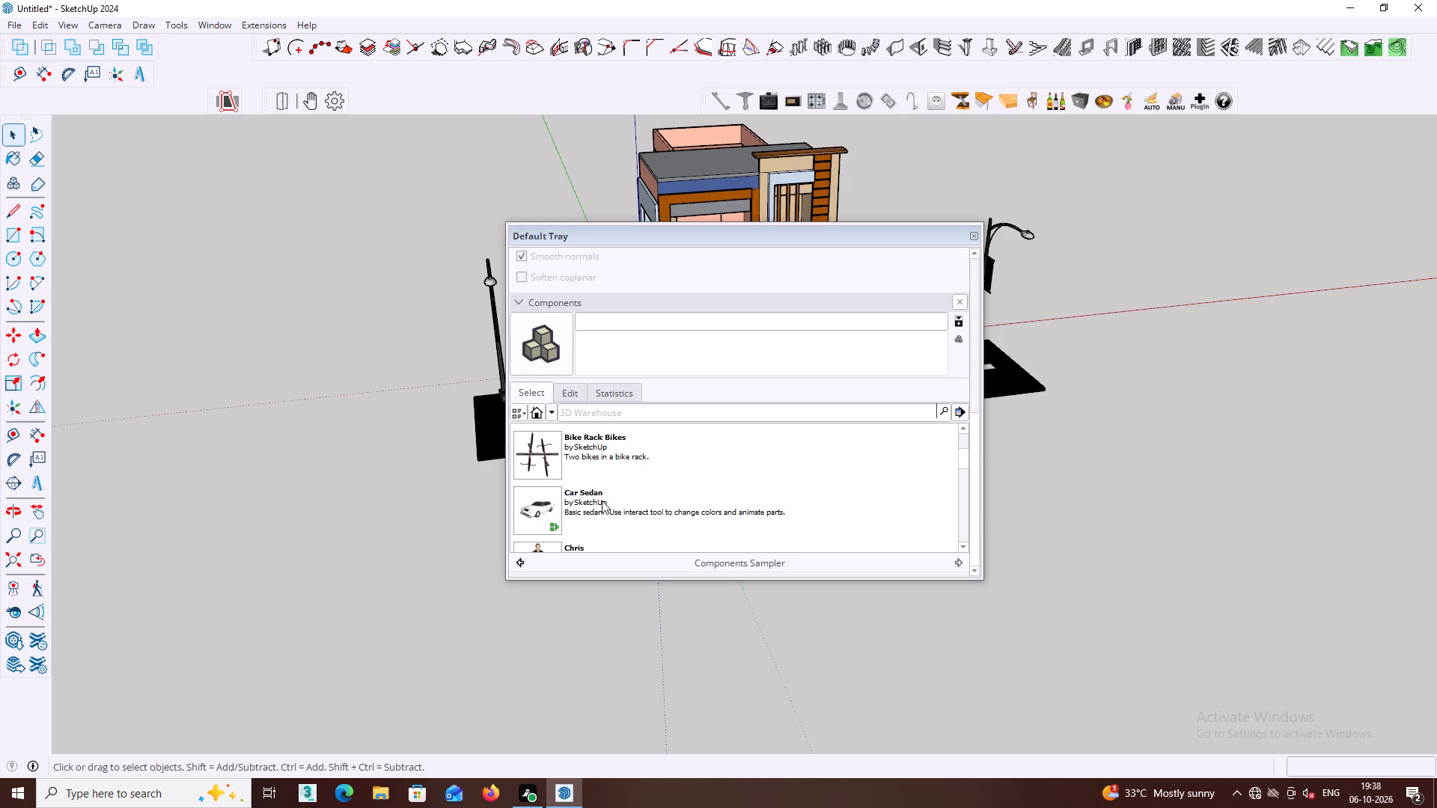
pyautogui.scroll(-1, 602, 502)
pyautogui.scroll(1, 602, 502)
pyautogui.click(537, 511)
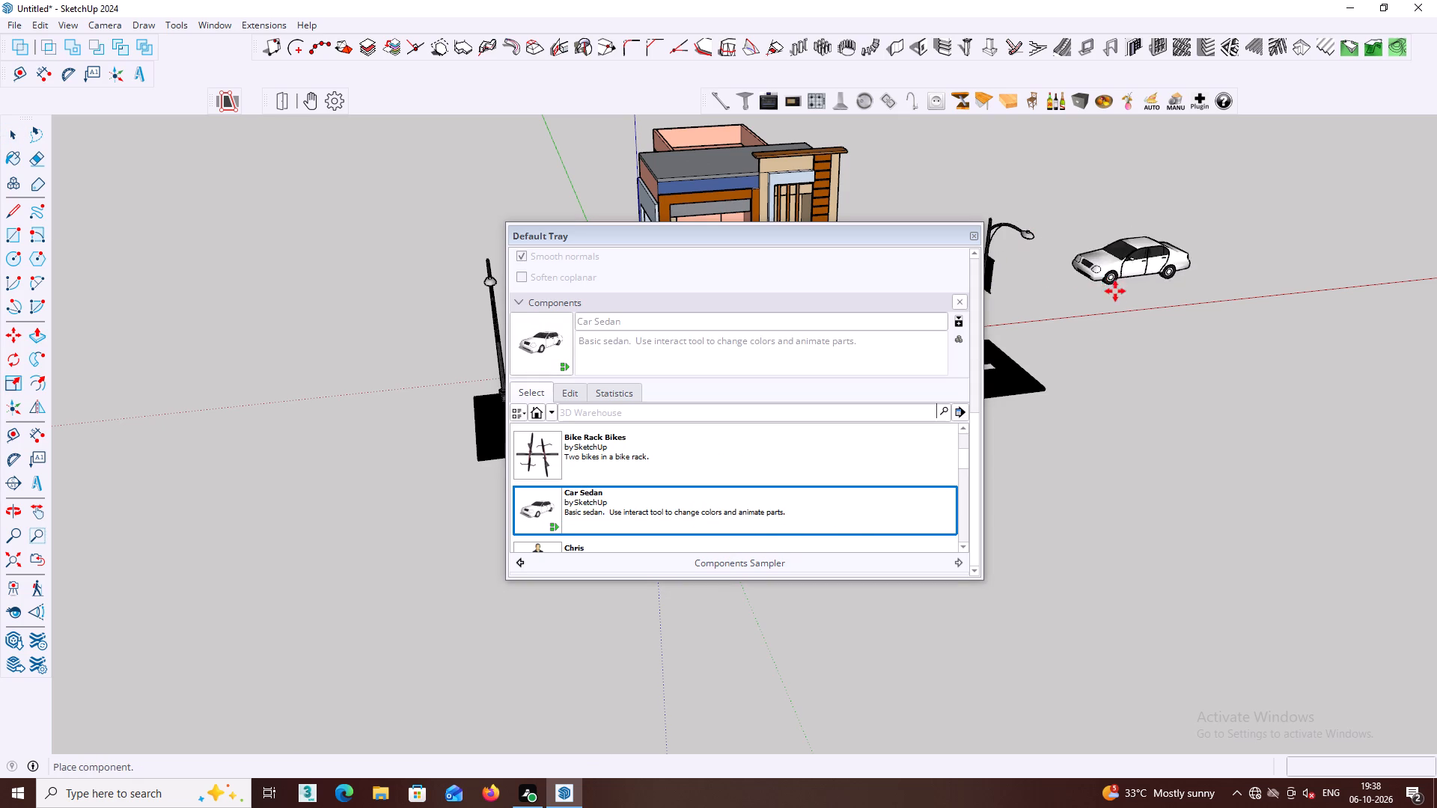
pyautogui.click(1126, 300)
pyautogui.click(973, 236)
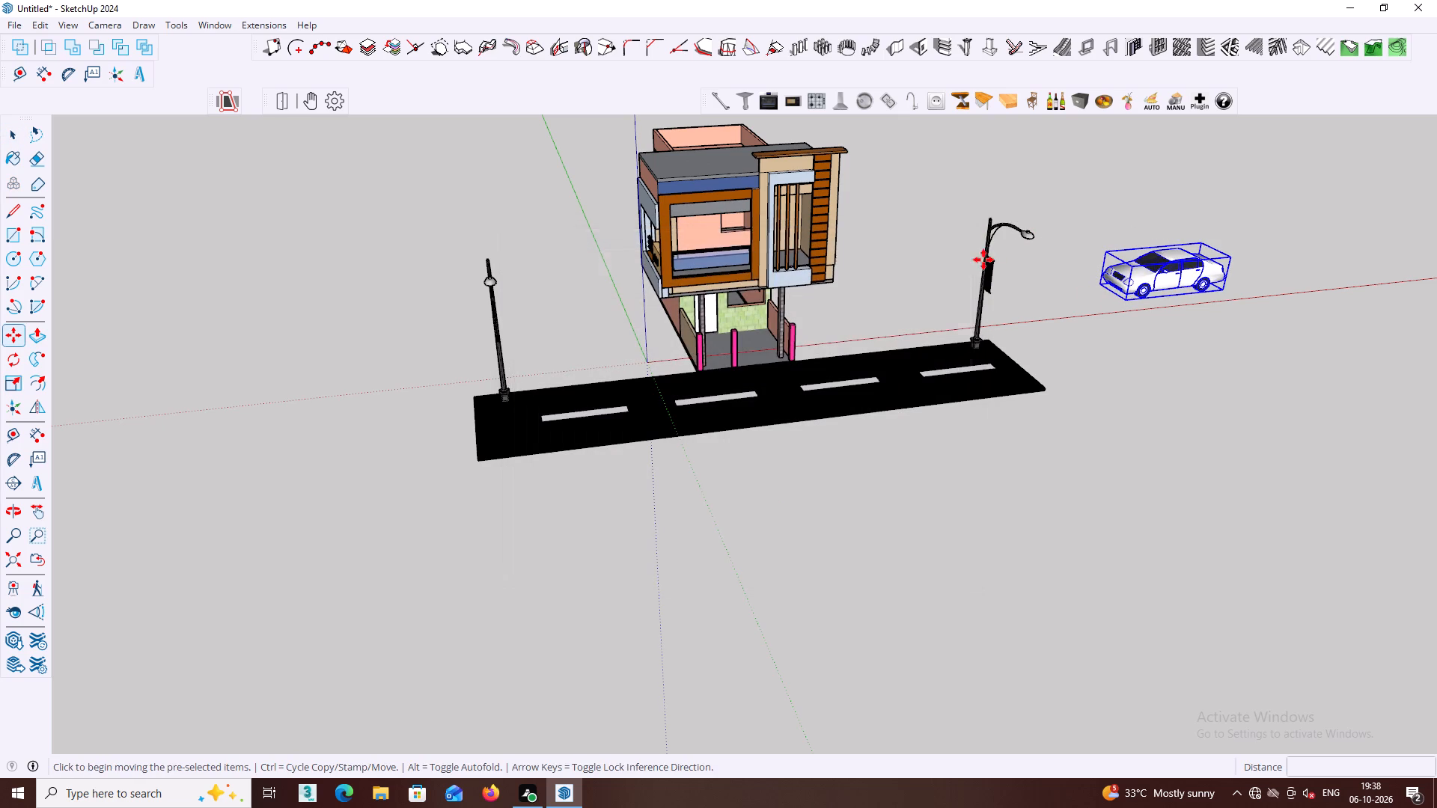
# Move the sedan about 54' 3/8" onto the road, just past the porch and near the far street light.
pyautogui.click(1129, 296)
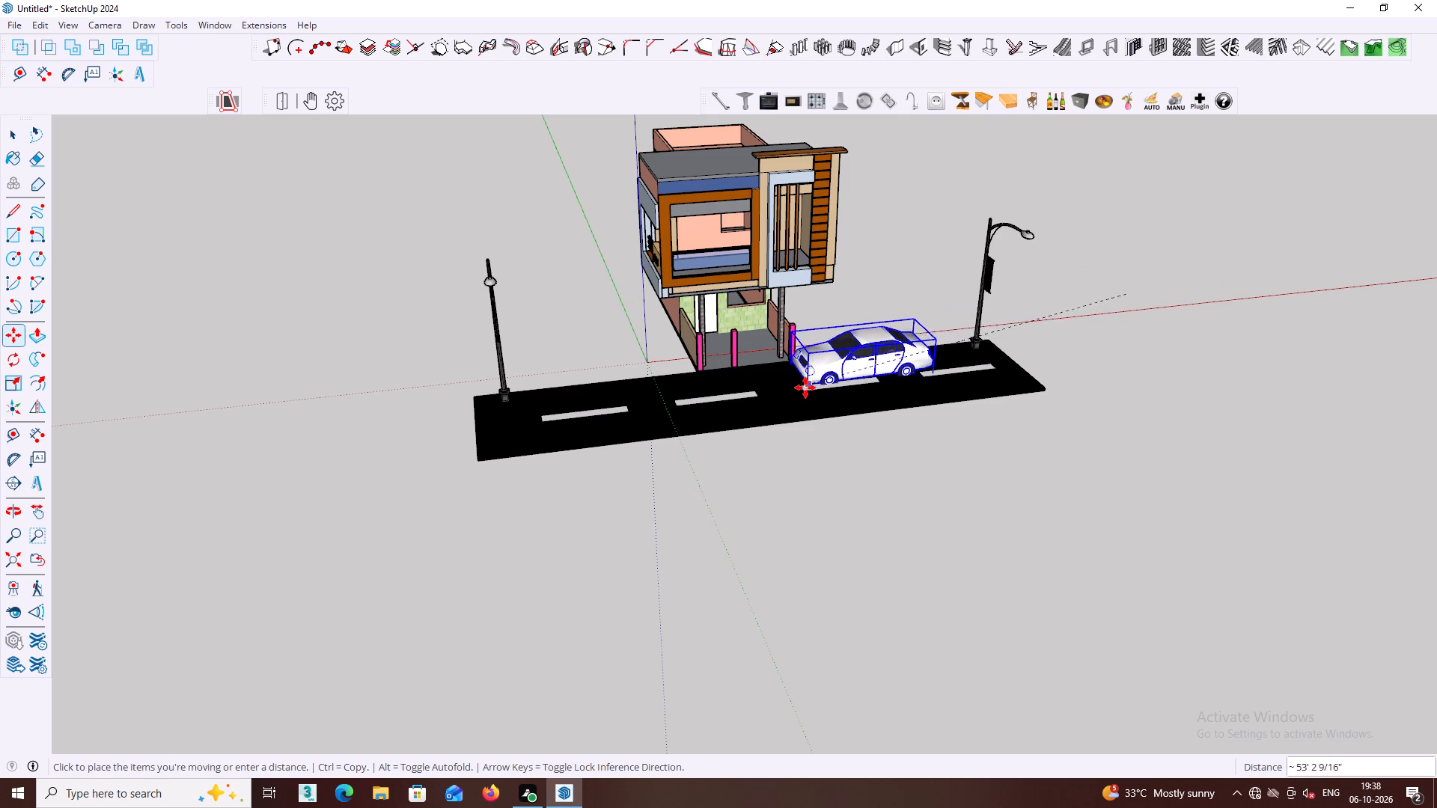
pyautogui.scroll(1, 789, 396)
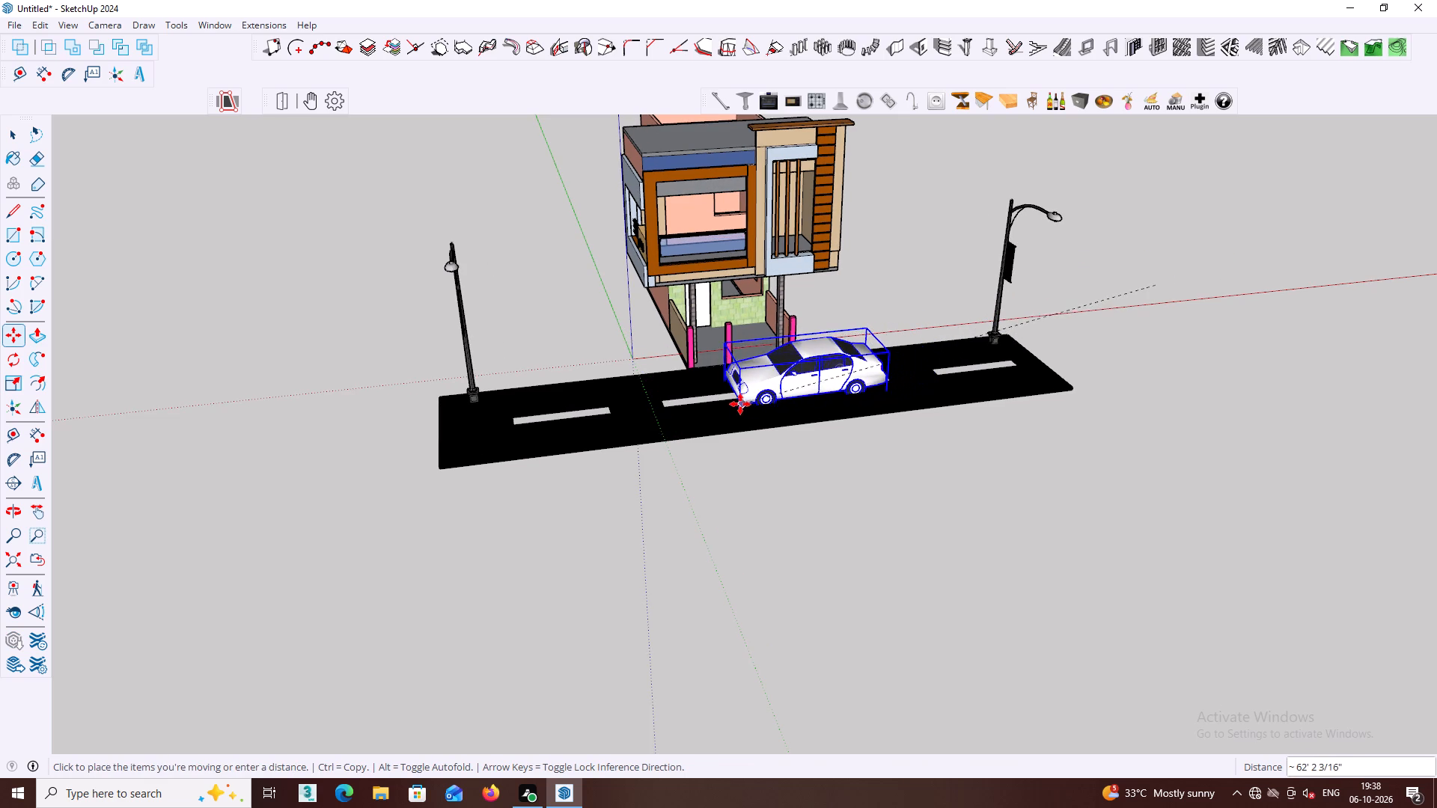
pyautogui.click(832, 400)
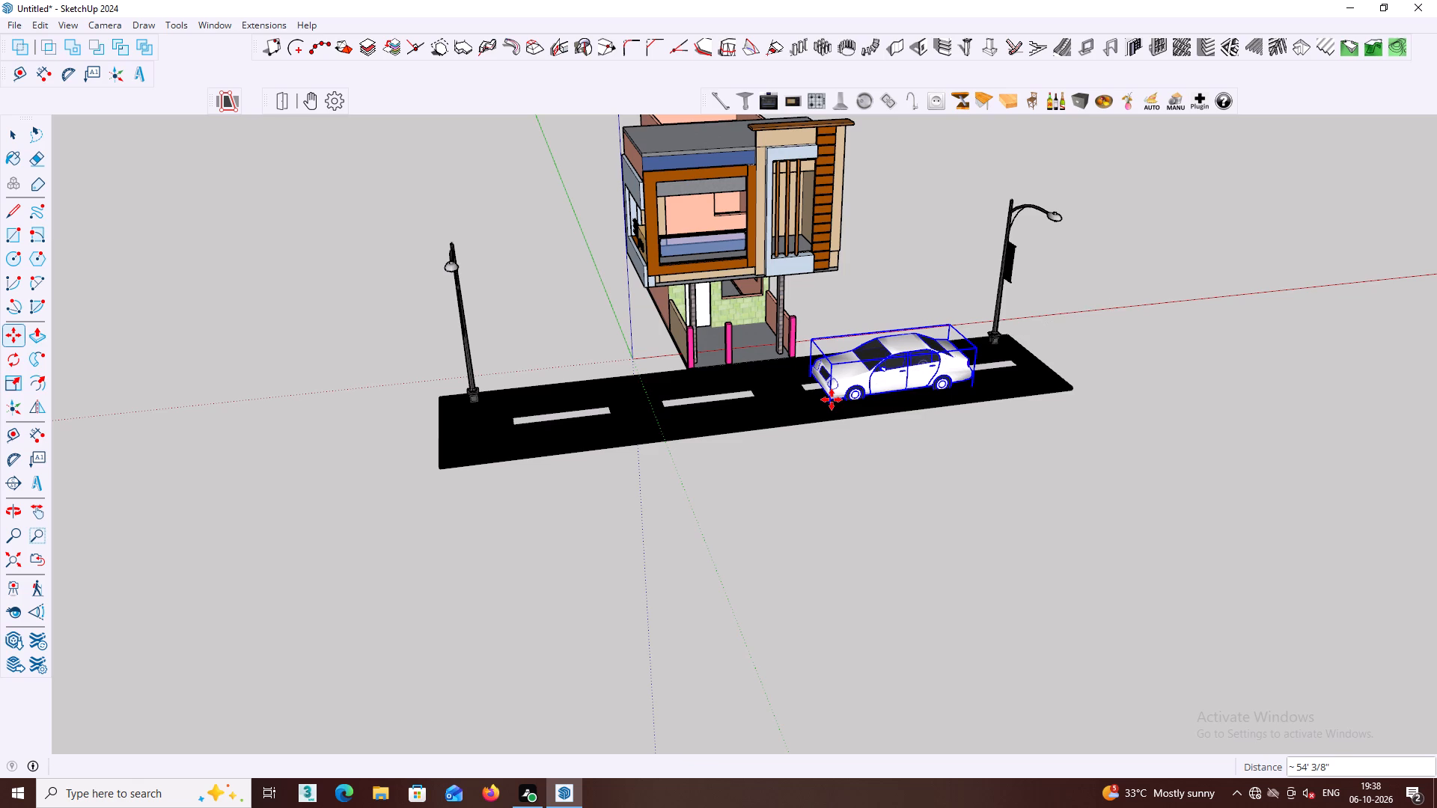
pyautogui.press('space')
pyautogui.click(979, 432)
# Examine how the sedan sits on the road surface, checking its wheels and position relative to the house.
pyautogui.moveTo(973, 429); pyautogui.dragTo(1075, 349, button='middle')
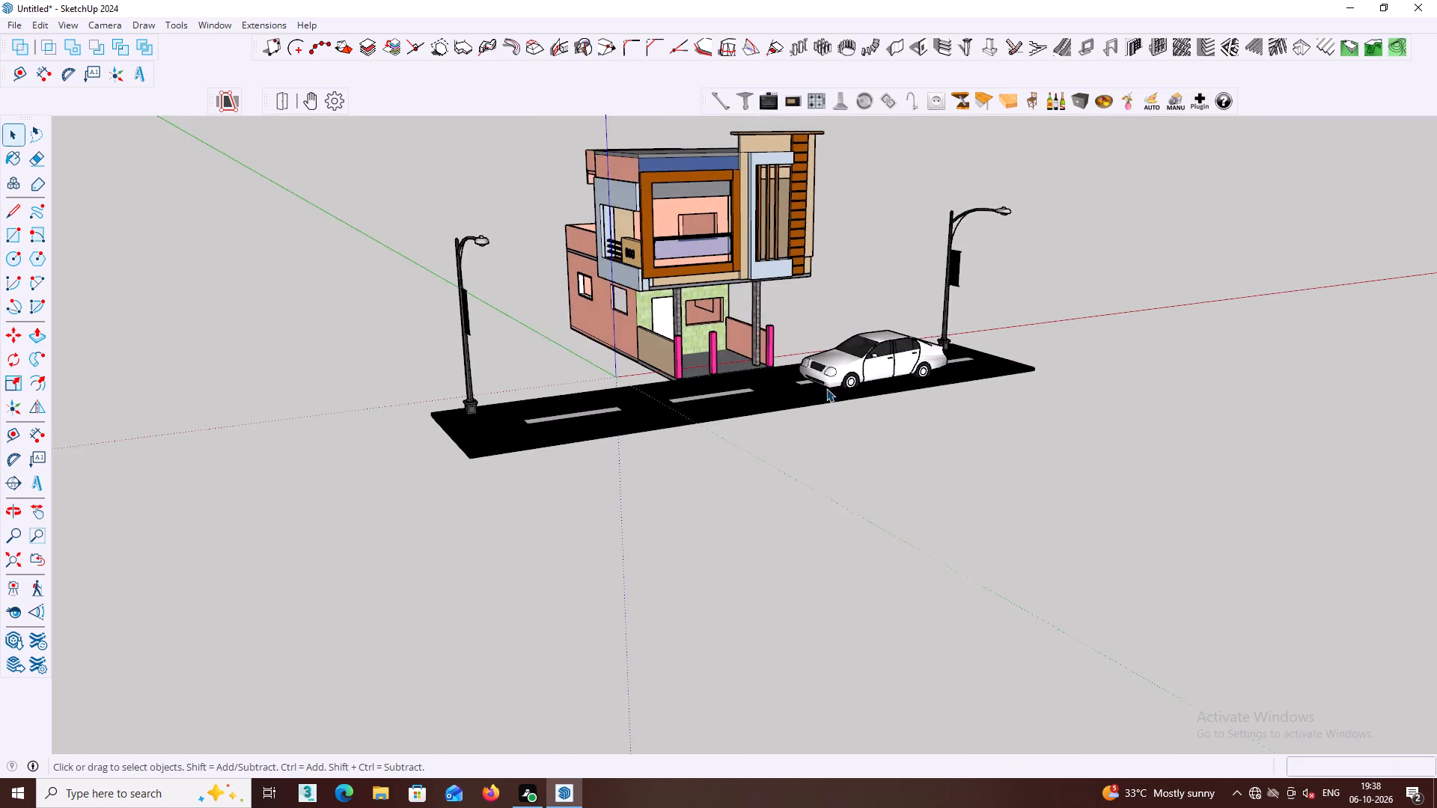
pyautogui.scroll(3, 826, 388)
pyautogui.moveTo(813, 388); pyautogui.dragTo(849, 428, button='middle')
pyautogui.scroll(1, 883, 384)
pyautogui.moveTo(883, 383); pyautogui.dragTo(748, 385, button='middle')
pyautogui.moveTo(989, 403); pyautogui.dragTo(944, 397, button='middle')
pyautogui.scroll(-1, 952, 399)
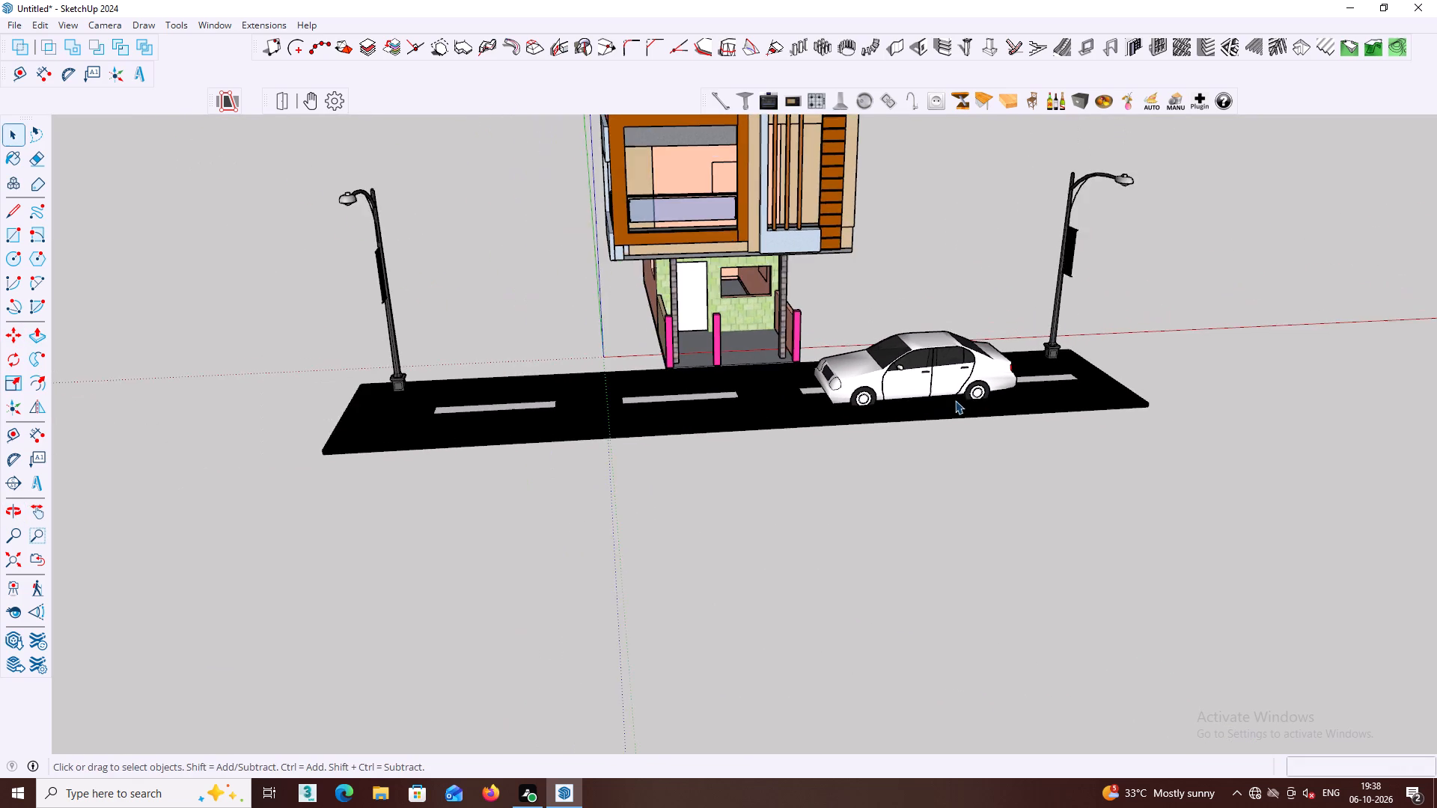
pyautogui.scroll(-2, 955, 400)
pyautogui.moveTo(959, 401); pyautogui.dragTo(1004, 388, button='middle')
pyautogui.scroll(2, 888, 381)
pyautogui.keyDown('shift'); pyautogui.moveTo(893, 385); pyautogui.dragTo(897, 456, button='middle'); pyautogui.keyUp('shift')
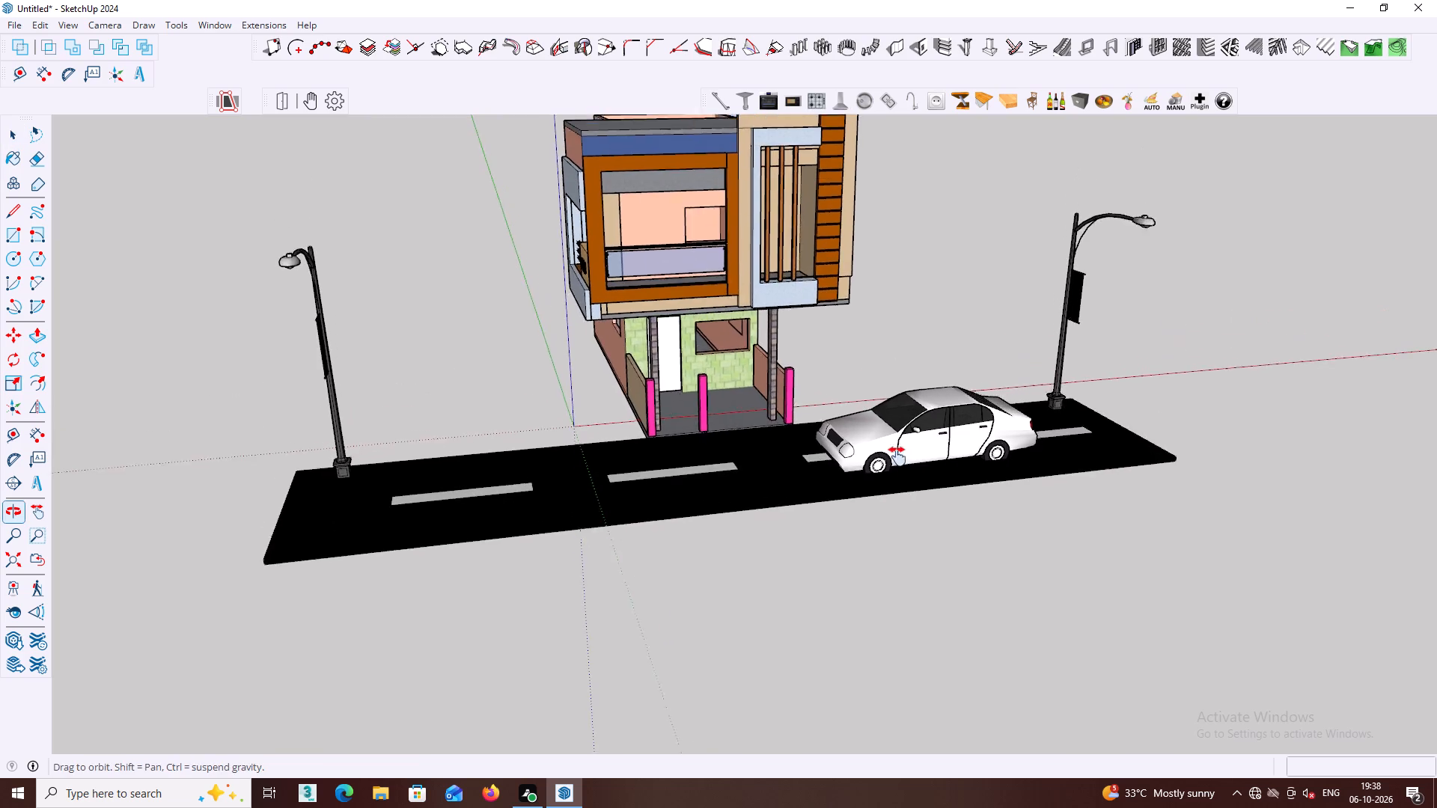
pyautogui.keyDown('shift'); pyautogui.moveTo(897, 456); pyautogui.dragTo(897, 460, button='middle'); pyautogui.keyUp('shift')
pyautogui.keyDown('shift'); pyautogui.moveTo(895, 465); pyautogui.dragTo(876, 530, button='middle'); pyautogui.keyUp('shift')
pyautogui.moveTo(888, 477); pyautogui.dragTo(868, 432, button='middle')
pyautogui.keyDown('shift'); pyautogui.moveTo(921, 466); pyautogui.dragTo(921, 414, button='middle'); pyautogui.keyUp('shift')
# Raise the sedan about 8 9/16" along the blue axis so its wheels rest on the road surface.
pyautogui.scroll(6, 873, 463)
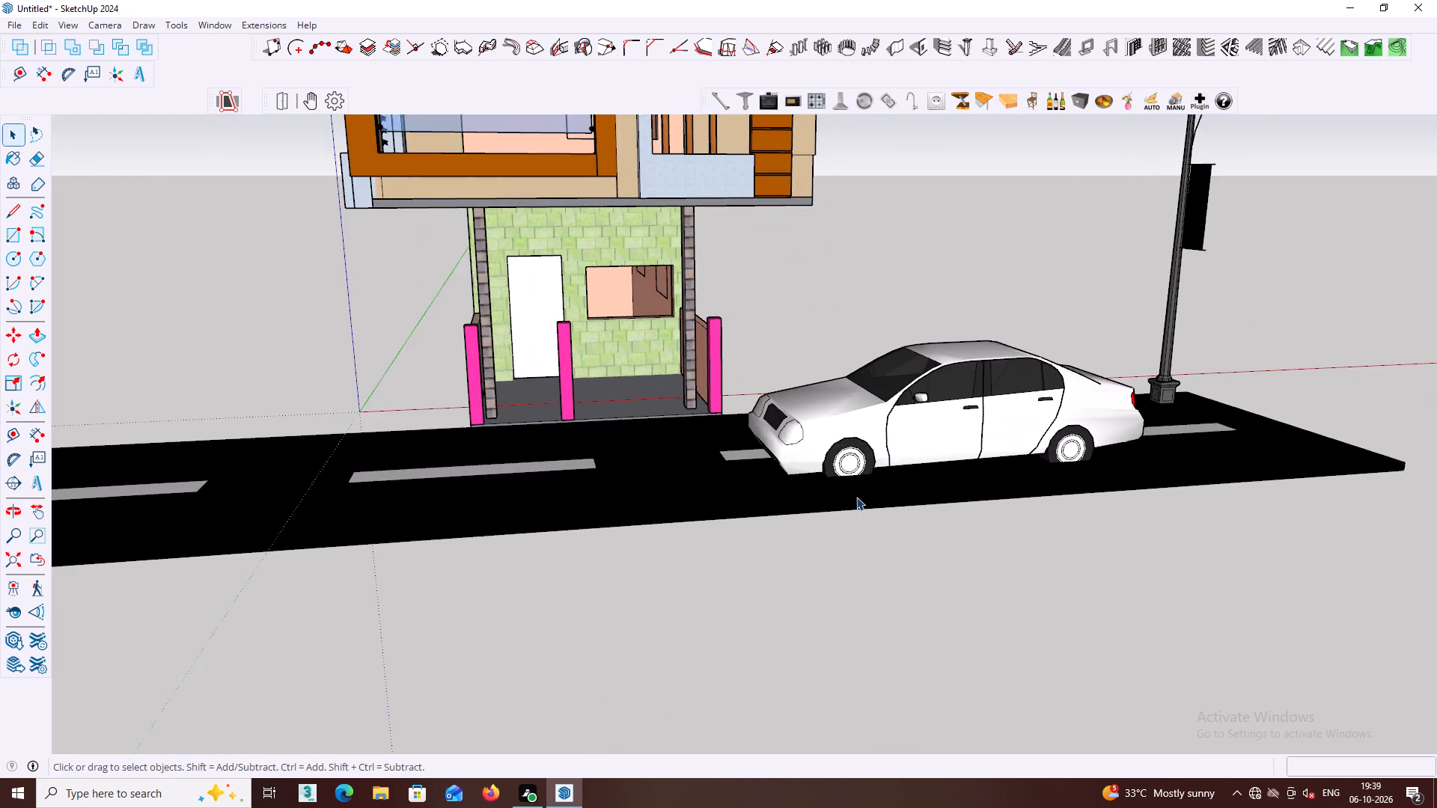
pyautogui.moveTo(856, 497); pyautogui.dragTo(897, 492, button='middle')
pyautogui.scroll(2, 877, 462)
pyautogui.click(872, 456)
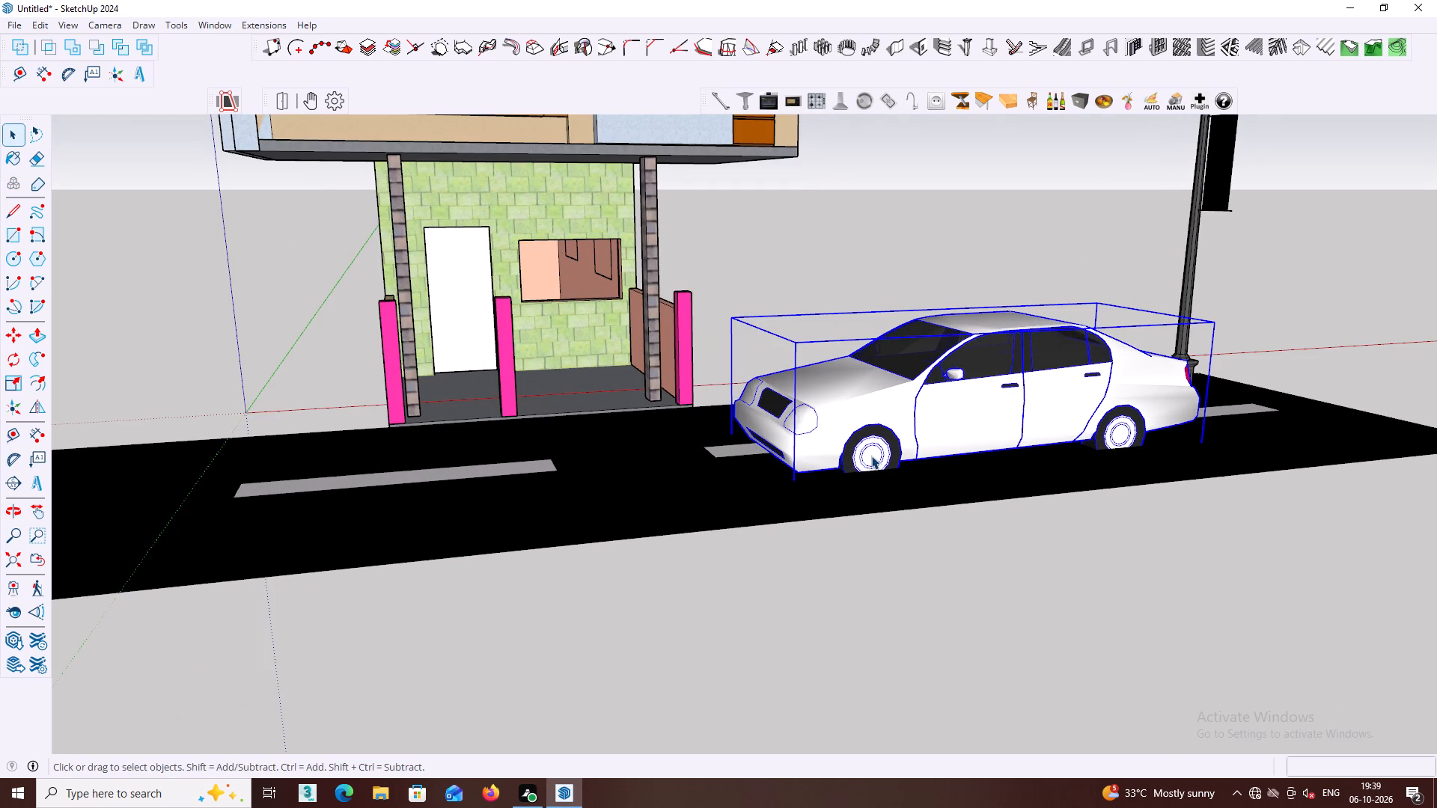
pyautogui.press('m')
pyautogui.click(794, 472)
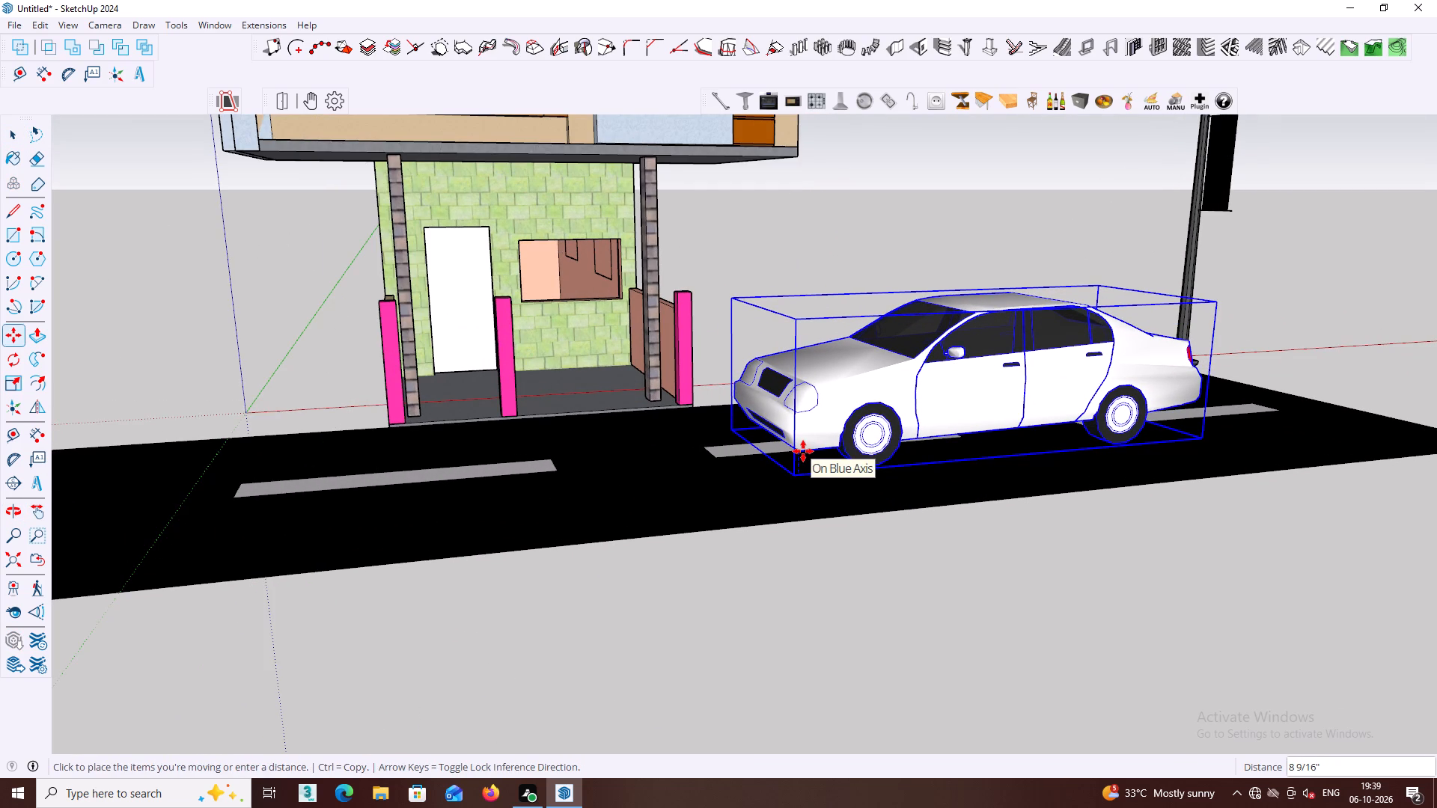
pyautogui.click(803, 451)
pyautogui.press('space')
pyautogui.click(1017, 560)
# Examine the whole scene from the front, side and above, checking the house, road, street lights and sedan.
pyautogui.scroll(-2, 1010, 551)
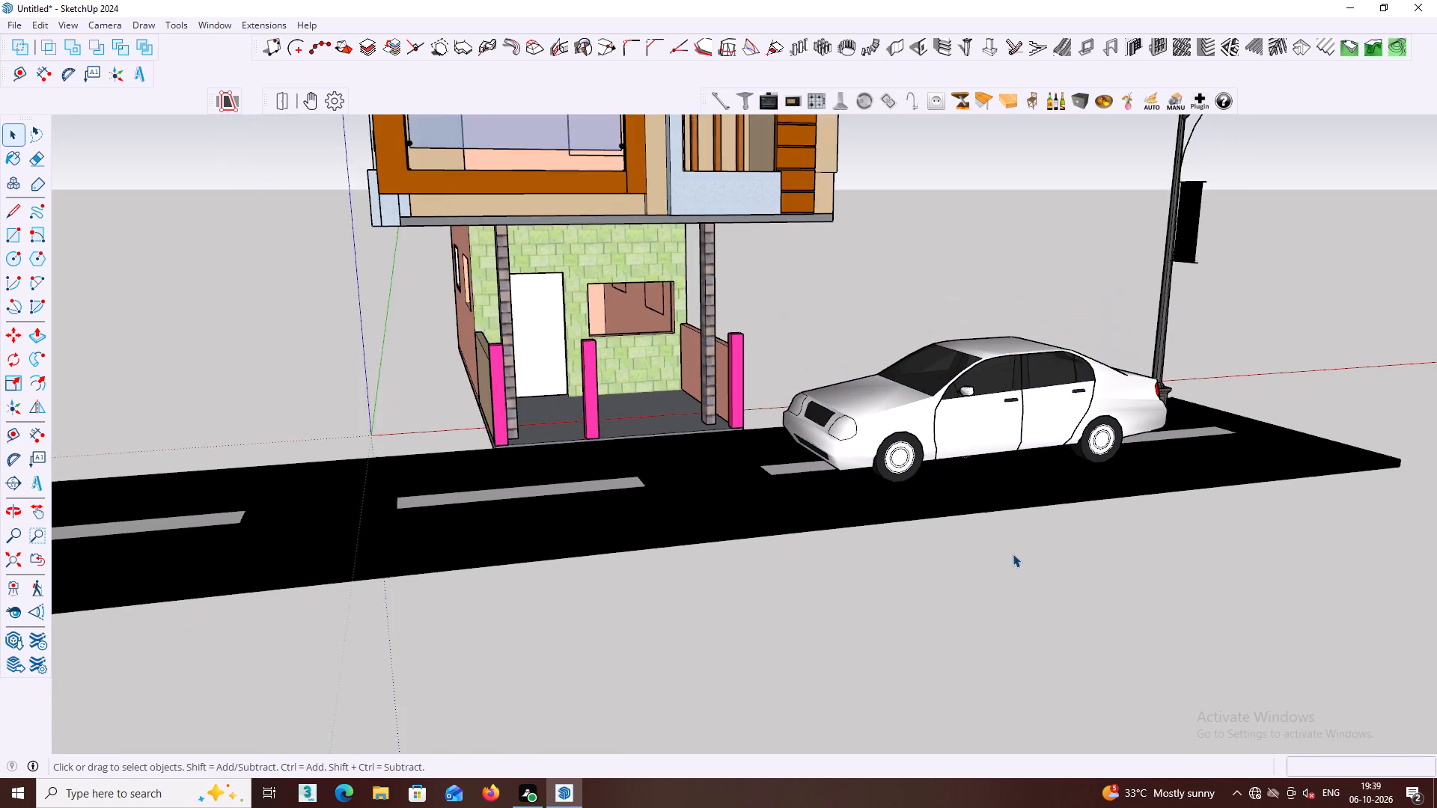
pyautogui.scroll(-2, 1013, 554)
pyautogui.moveTo(1014, 548); pyautogui.dragTo(1027, 629, button='middle')
pyautogui.scroll(-1, 1014, 548)
pyautogui.scroll(-2, 1016, 614)
pyautogui.moveTo(984, 577); pyautogui.dragTo(1037, 504, button='middle')
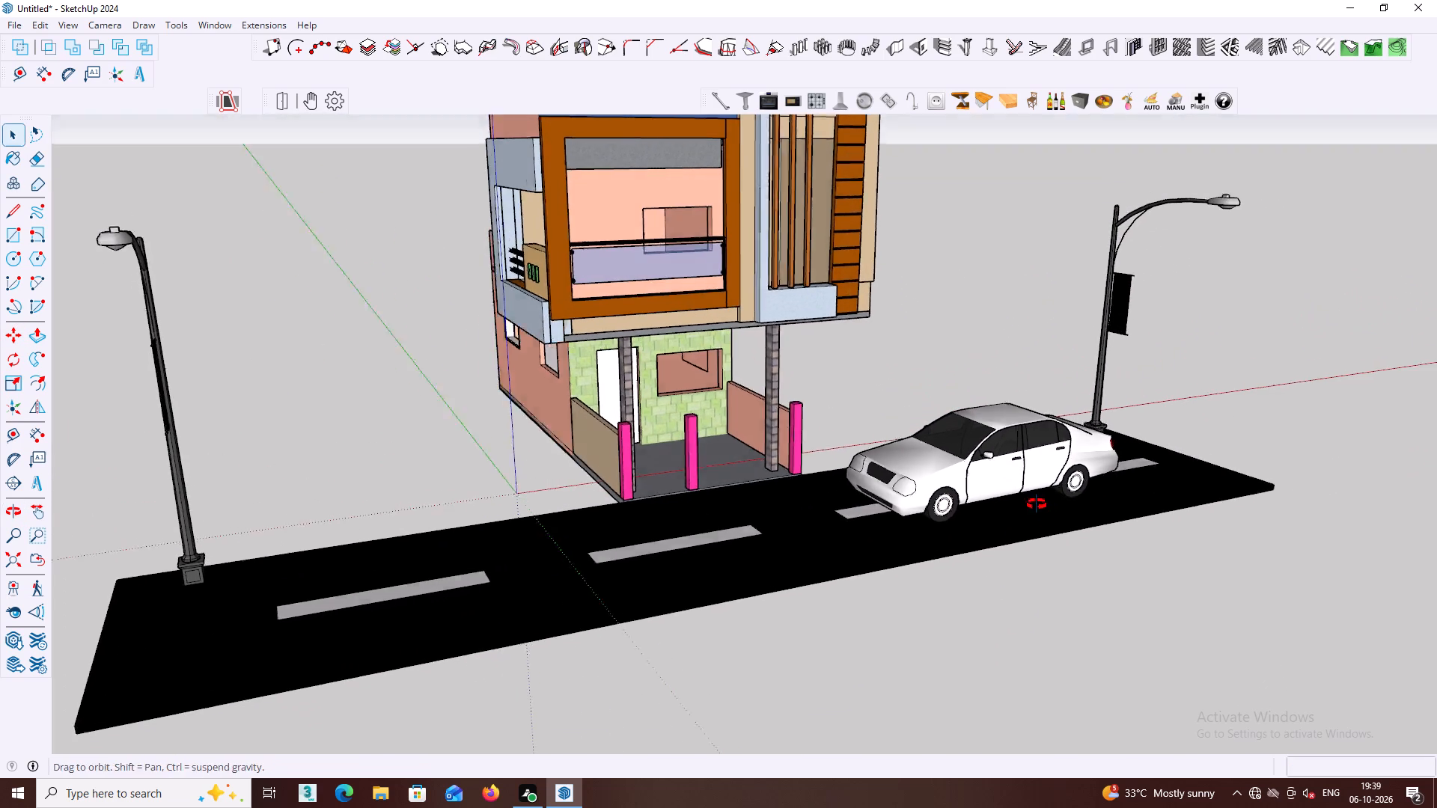
pyautogui.moveTo(1037, 504); pyautogui.dragTo(1036, 498, button='middle')
pyautogui.scroll(1, 725, 455)
pyautogui.scroll(-2, 760, 433)
pyautogui.keyDown('shift'); pyautogui.moveTo(776, 432); pyautogui.dragTo(696, 422, button='middle'); pyautogui.keyUp('shift')
pyautogui.moveTo(630, 402); pyautogui.dragTo(536, 400, button='middle')
pyautogui.keyDown('shift'); pyautogui.moveTo(604, 393); pyautogui.dragTo(729, 330, button='middle'); pyautogui.keyUp('shift')
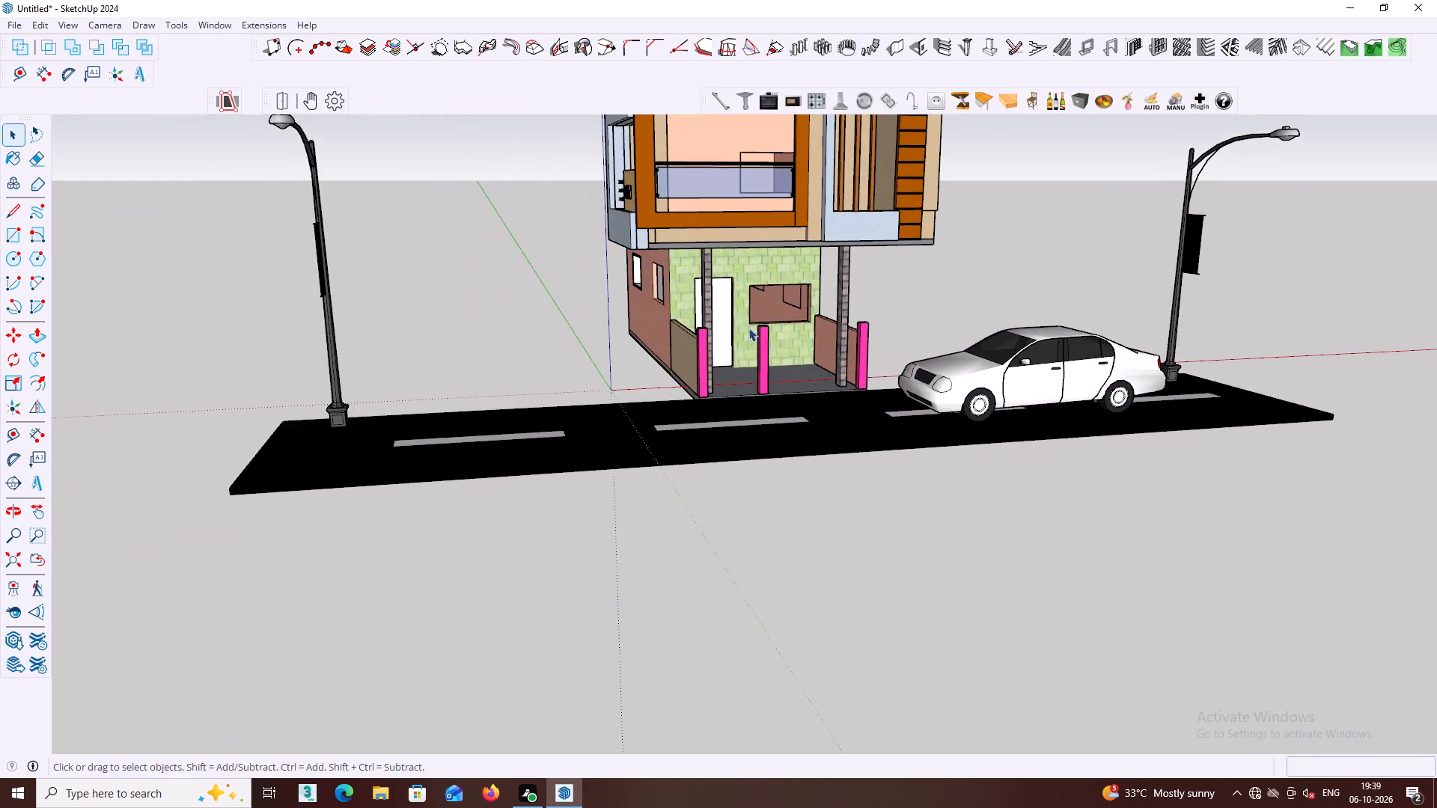
pyautogui.moveTo(751, 327); pyautogui.dragTo(983, 310, button='middle')
pyautogui.middleClick(670, 316)
pyautogui.scroll(-4, 670, 316)
pyautogui.moveTo(691, 319); pyautogui.dragTo(909, 357, button='middle')
pyautogui.moveTo(597, 335); pyautogui.dragTo(628, 341, button='middle')
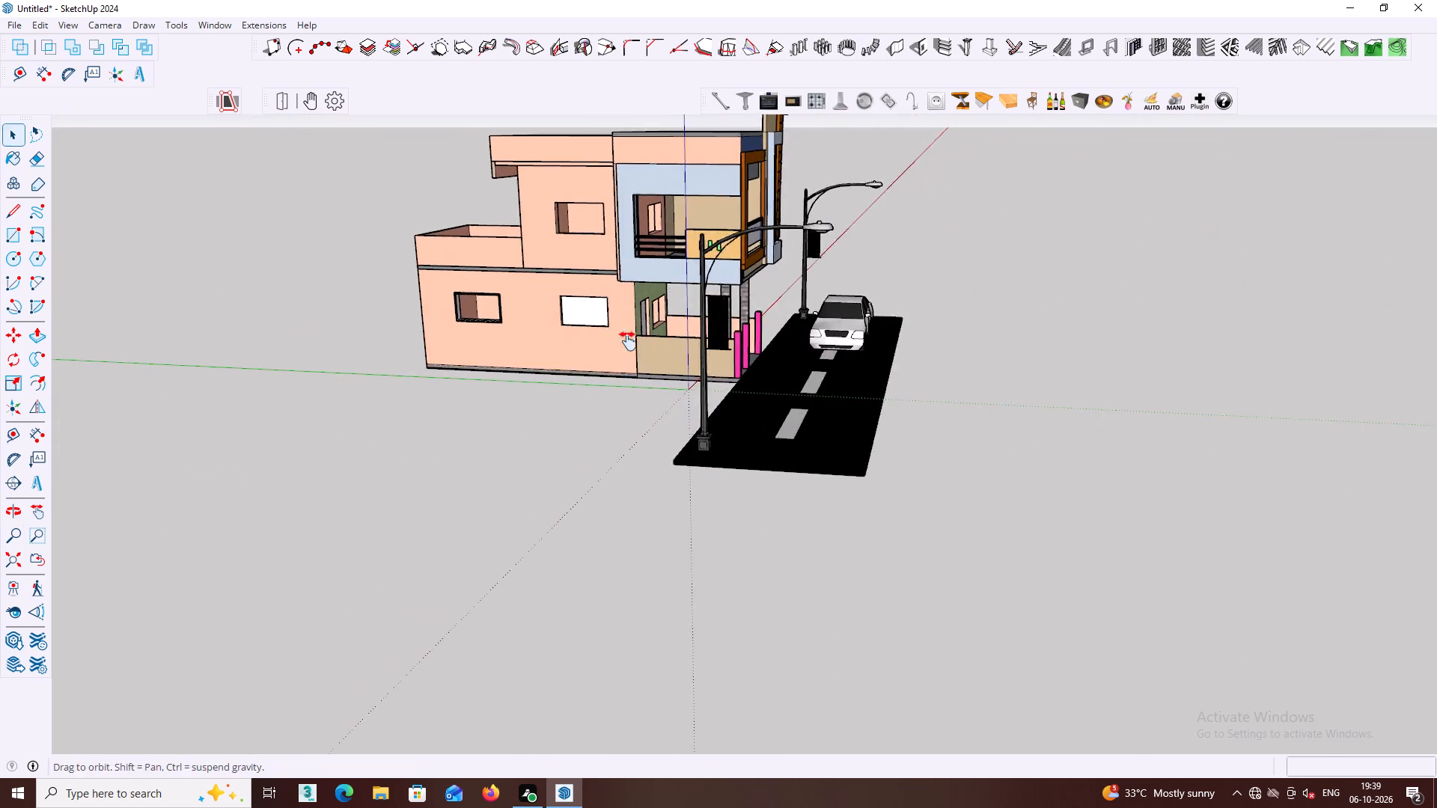
pyautogui.moveTo(628, 341); pyautogui.dragTo(710, 350, button='middle')
pyautogui.moveTo(738, 340); pyautogui.dragTo(428, 346, button='middle')
pyautogui.keyDown('shift'); pyautogui.moveTo(841, 315); pyautogui.dragTo(710, 287, button='middle'); pyautogui.keyUp('shift')
pyautogui.moveTo(765, 258); pyautogui.dragTo(603, 293, button='middle')
pyautogui.moveTo(829, 242); pyautogui.dragTo(802, 242, button='middle')
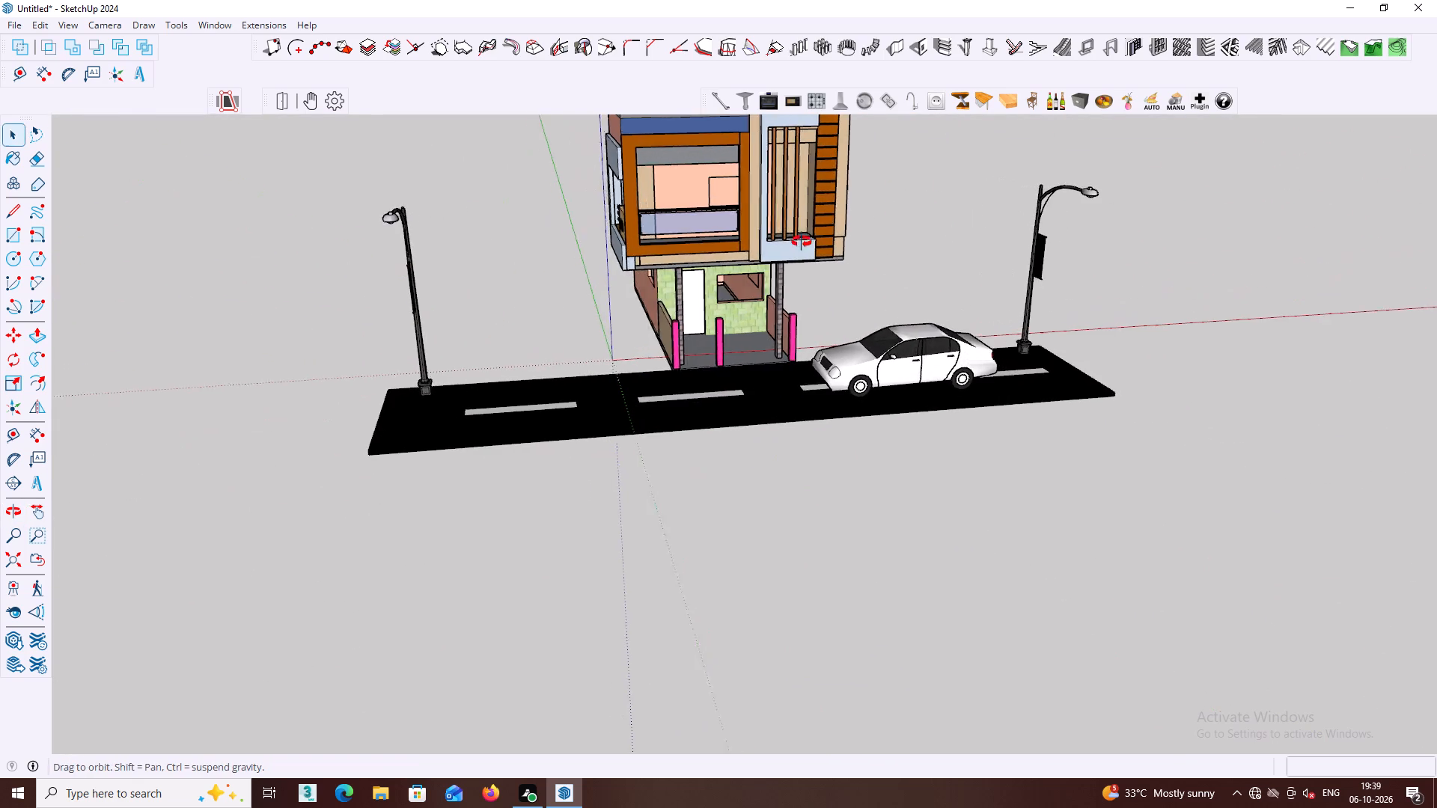
pyautogui.moveTo(802, 242); pyautogui.dragTo(753, 311, button='middle')
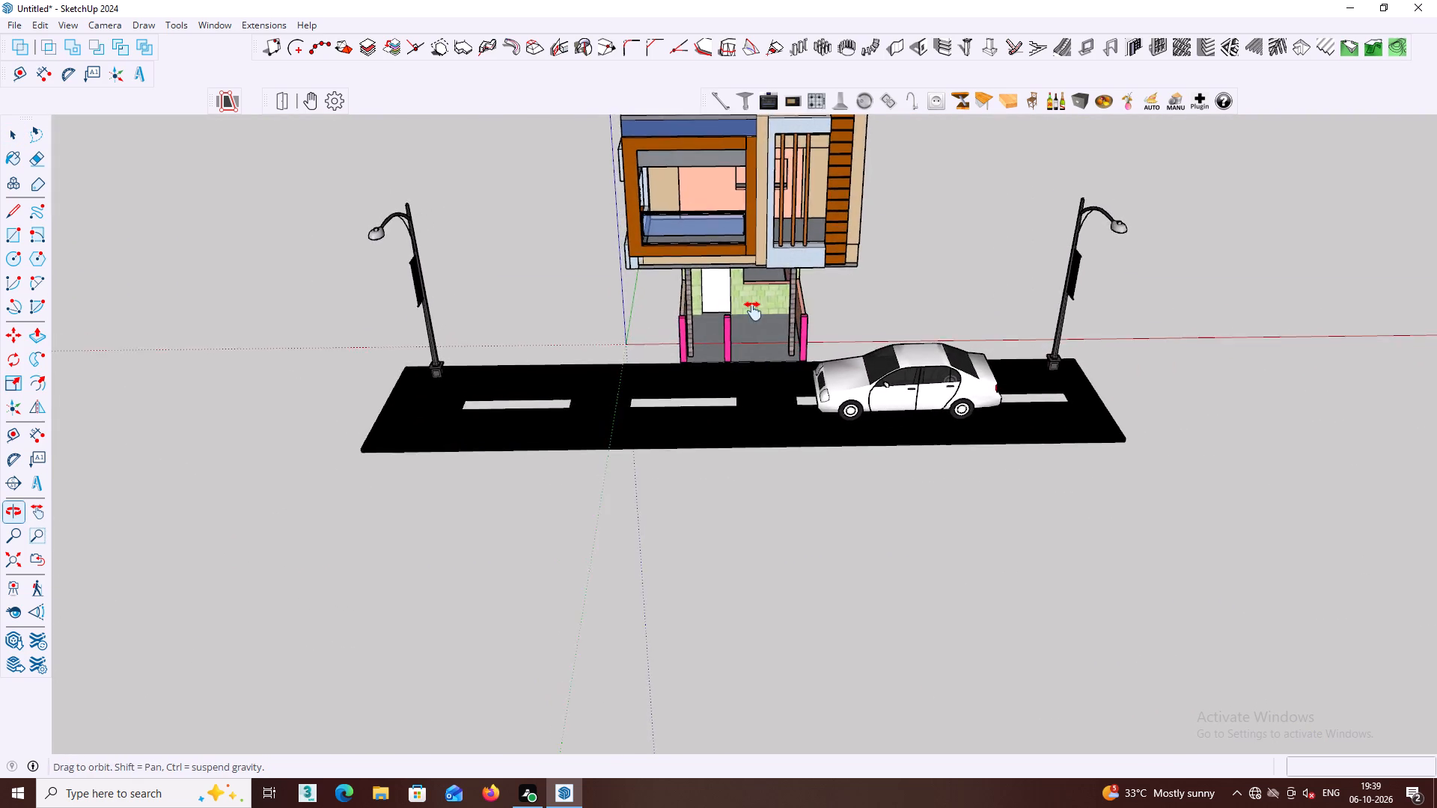
pyautogui.moveTo(753, 311); pyautogui.dragTo(785, 257, button='middle')
pyautogui.moveTo(861, 296); pyautogui.dragTo(906, 397, button='middle')
pyautogui.moveTo(815, 396); pyautogui.dragTo(864, 376, button='middle')
pyautogui.moveTo(849, 378); pyautogui.dragTo(853, 310, button='middle')
pyautogui.scroll(-4, 777, 453)
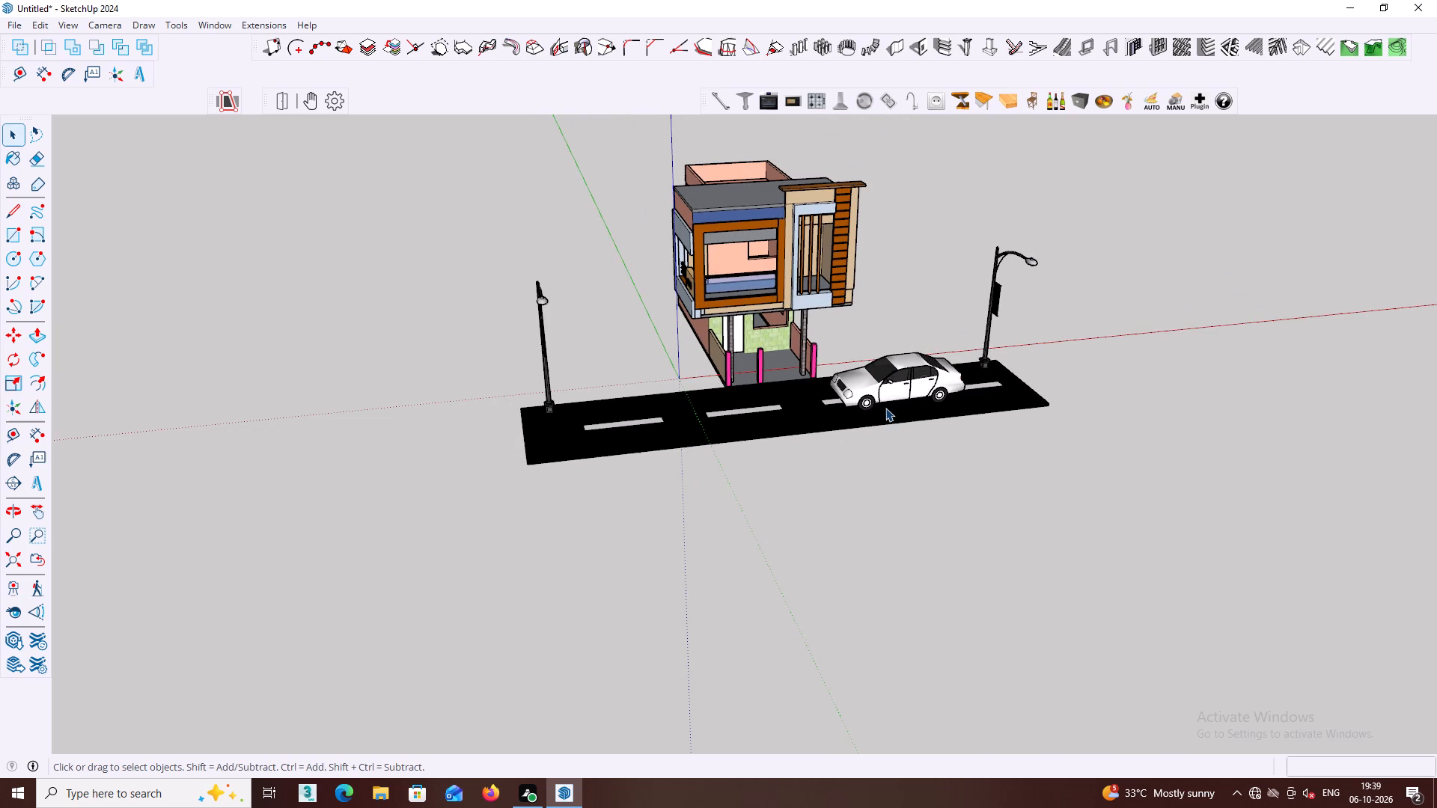
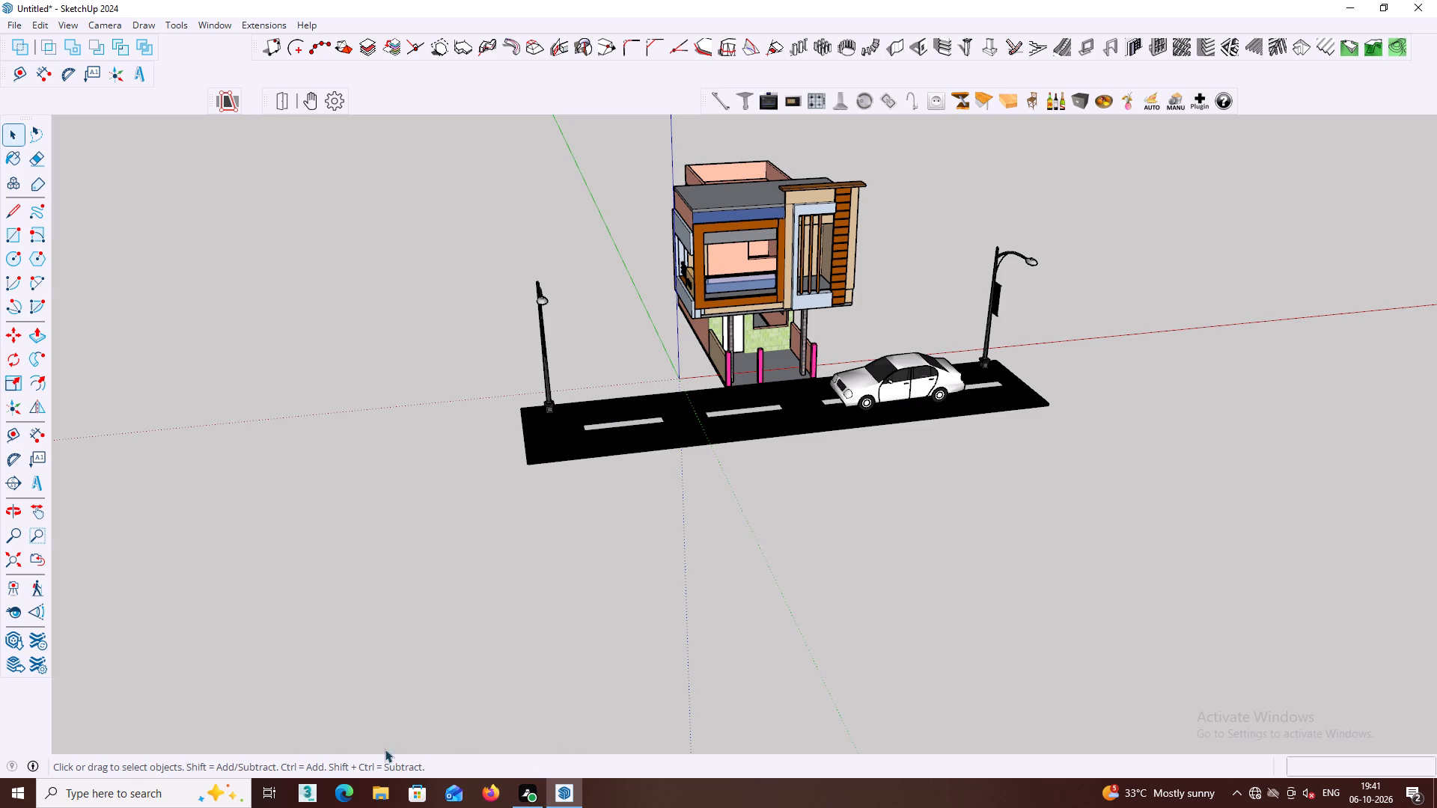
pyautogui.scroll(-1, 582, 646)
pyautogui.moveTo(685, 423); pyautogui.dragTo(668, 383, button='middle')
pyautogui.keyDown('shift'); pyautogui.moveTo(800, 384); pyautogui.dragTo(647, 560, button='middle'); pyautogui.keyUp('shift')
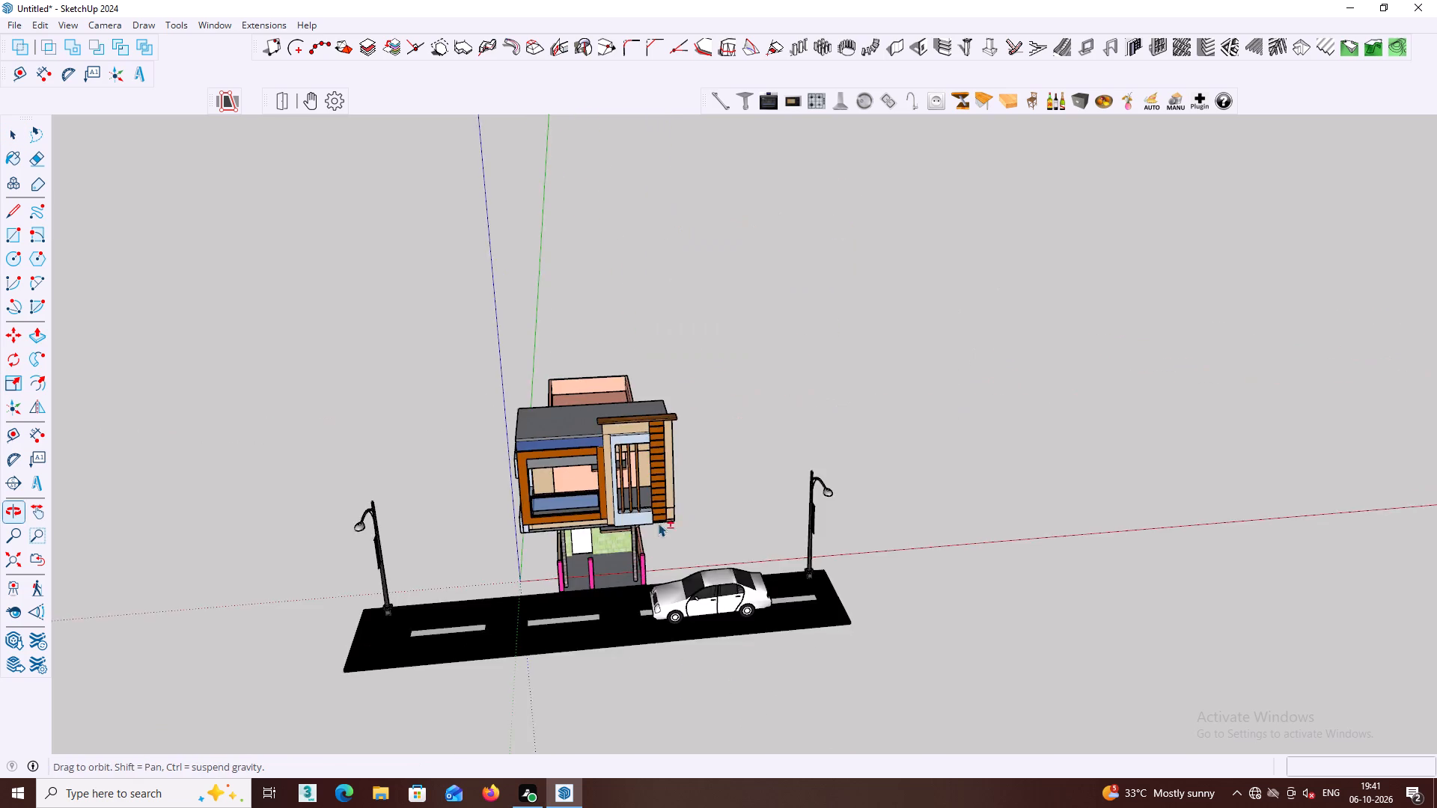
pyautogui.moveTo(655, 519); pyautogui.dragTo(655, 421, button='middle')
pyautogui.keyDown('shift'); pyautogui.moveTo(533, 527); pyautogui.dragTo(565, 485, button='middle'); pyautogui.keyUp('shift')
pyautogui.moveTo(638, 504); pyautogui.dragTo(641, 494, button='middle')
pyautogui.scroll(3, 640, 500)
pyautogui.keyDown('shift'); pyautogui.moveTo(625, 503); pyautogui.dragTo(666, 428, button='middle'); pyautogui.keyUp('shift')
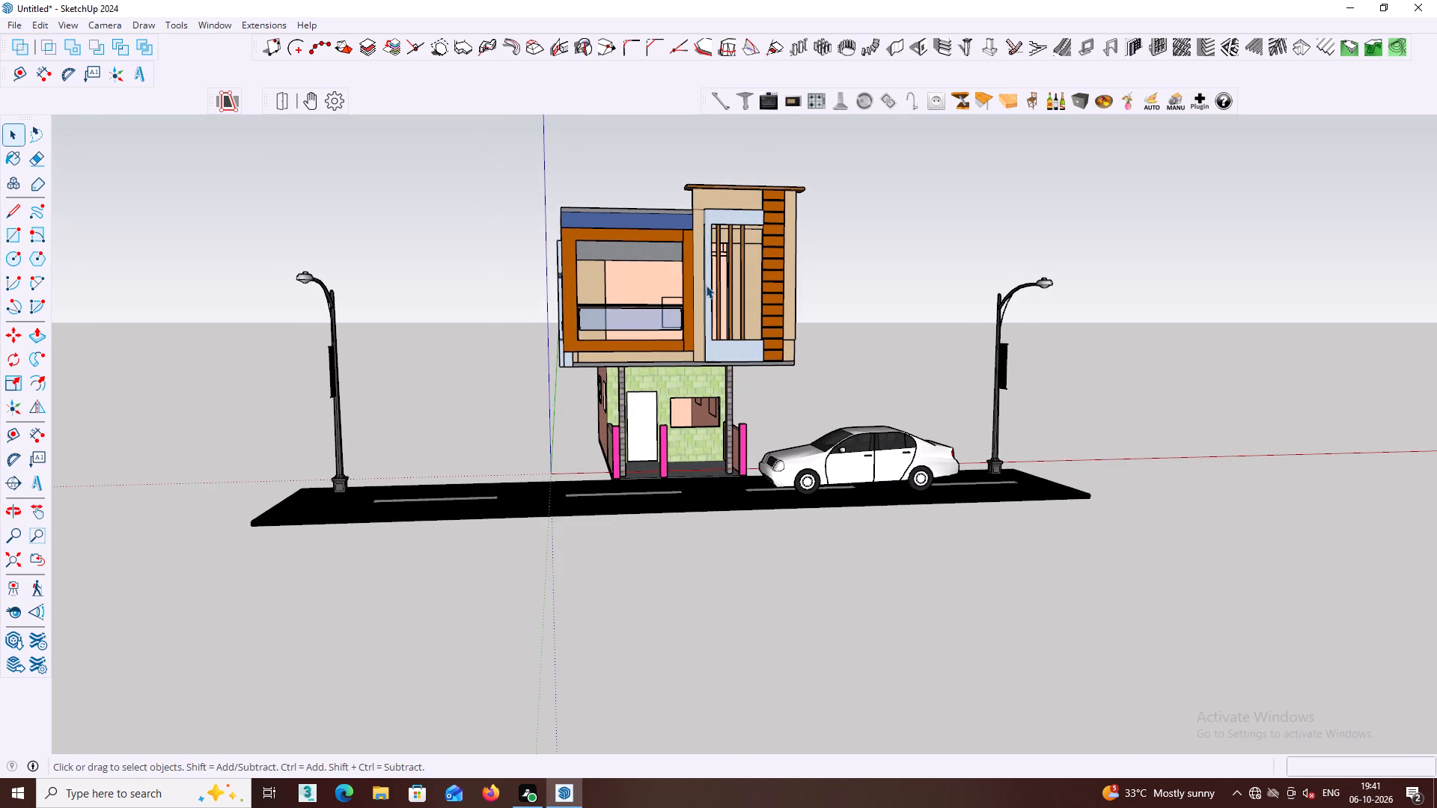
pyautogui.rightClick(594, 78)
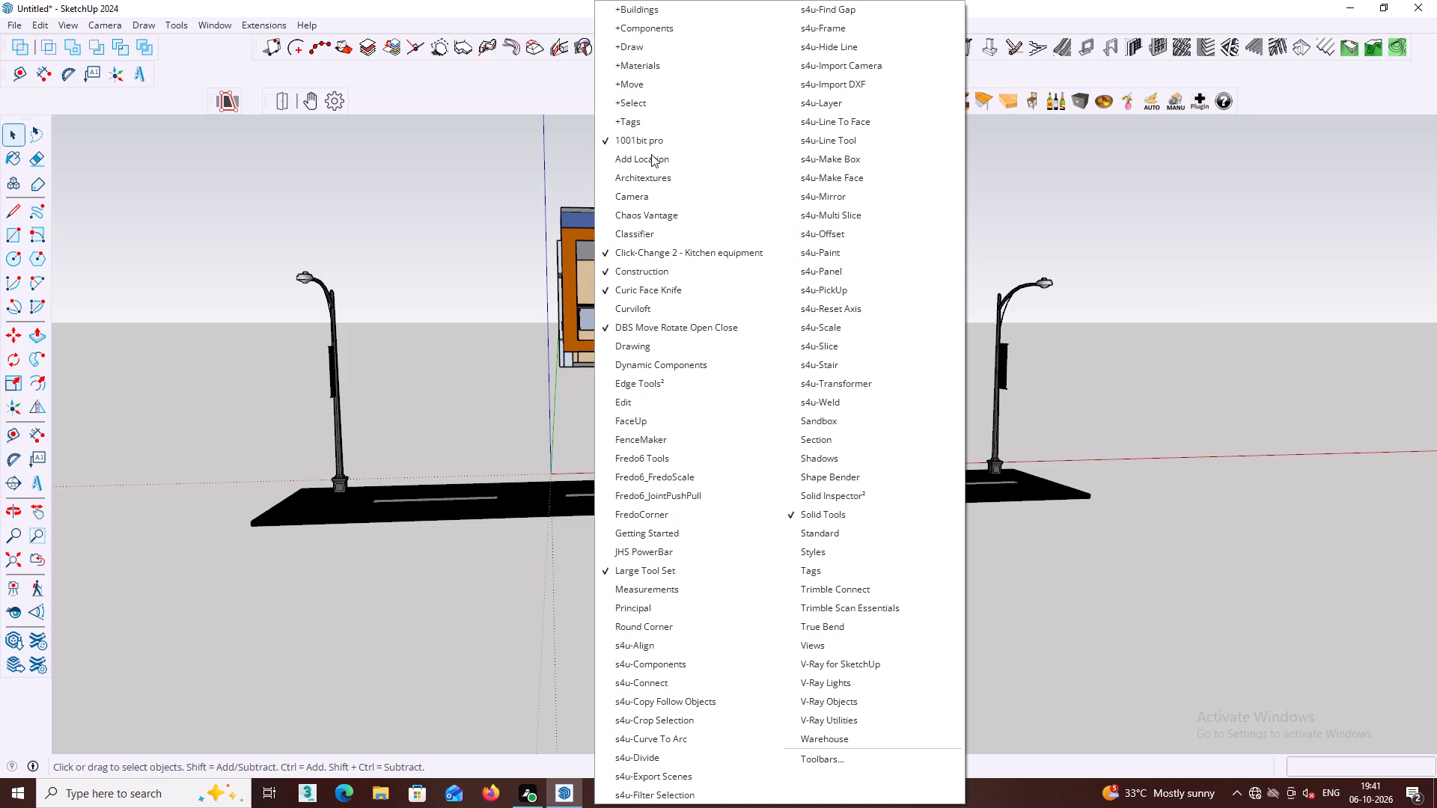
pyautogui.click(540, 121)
# Open the MajDoor door settings and browse the available door types, returning to Type A.
pyautogui.click(211, 27)
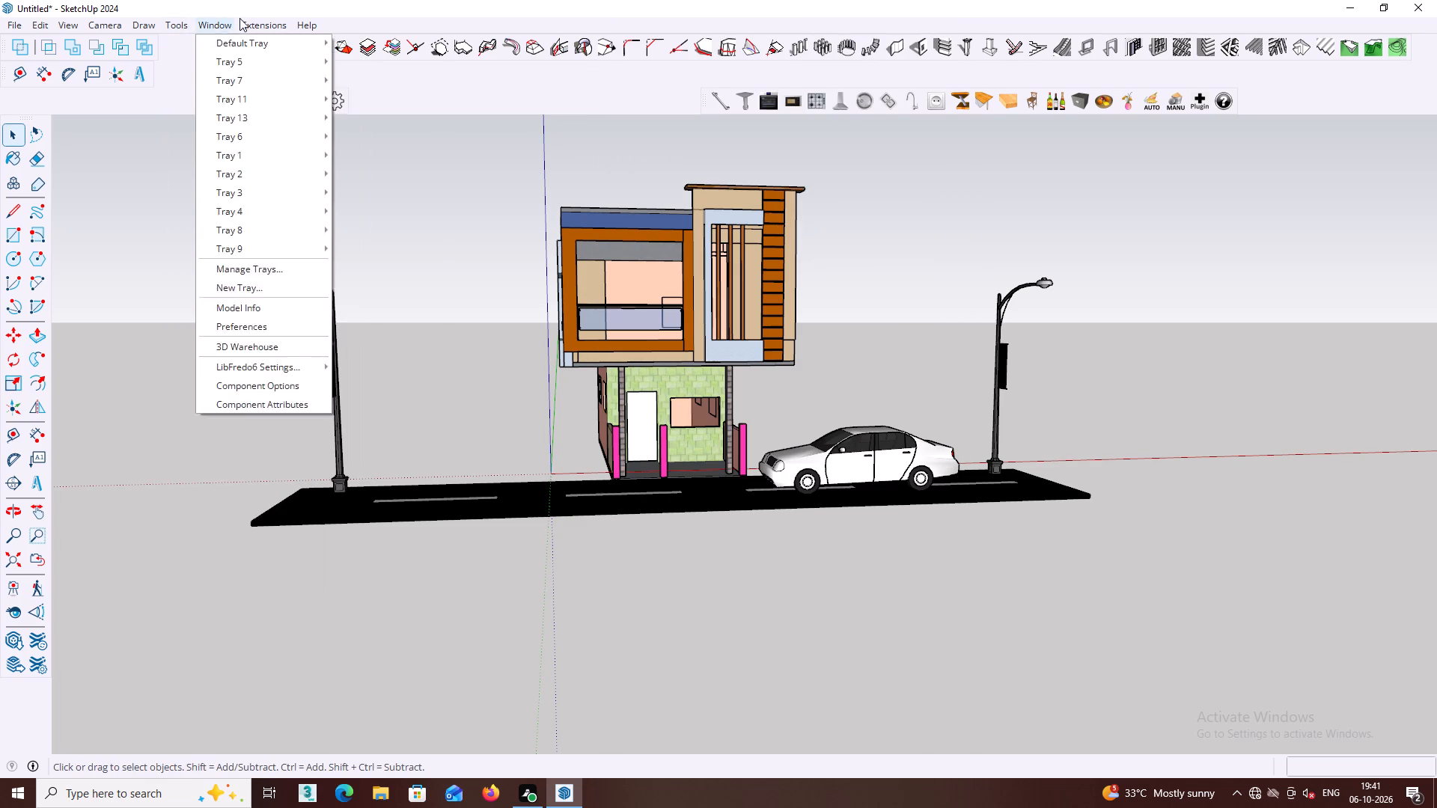
pyautogui.click(309, 172)
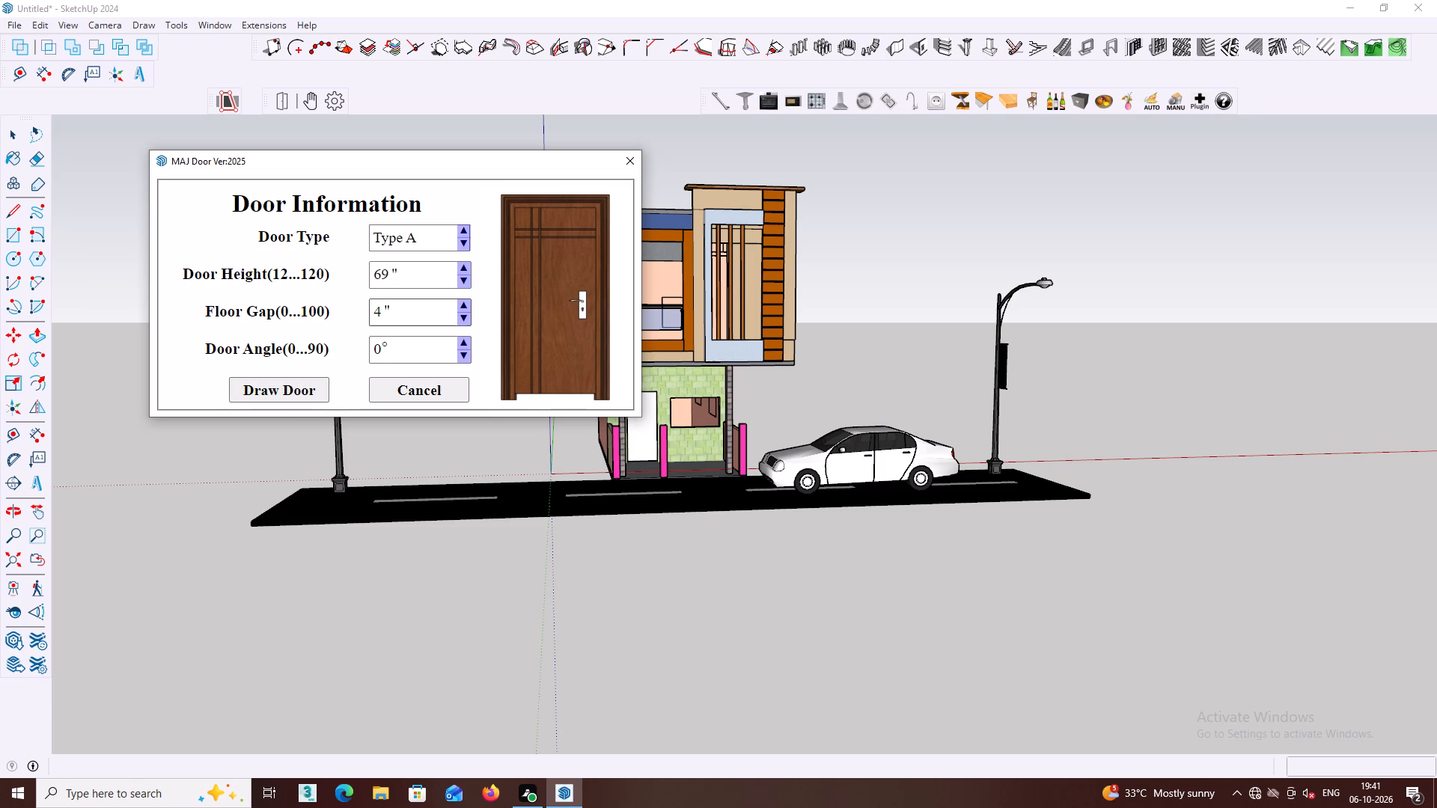
pyautogui.click(465, 239)
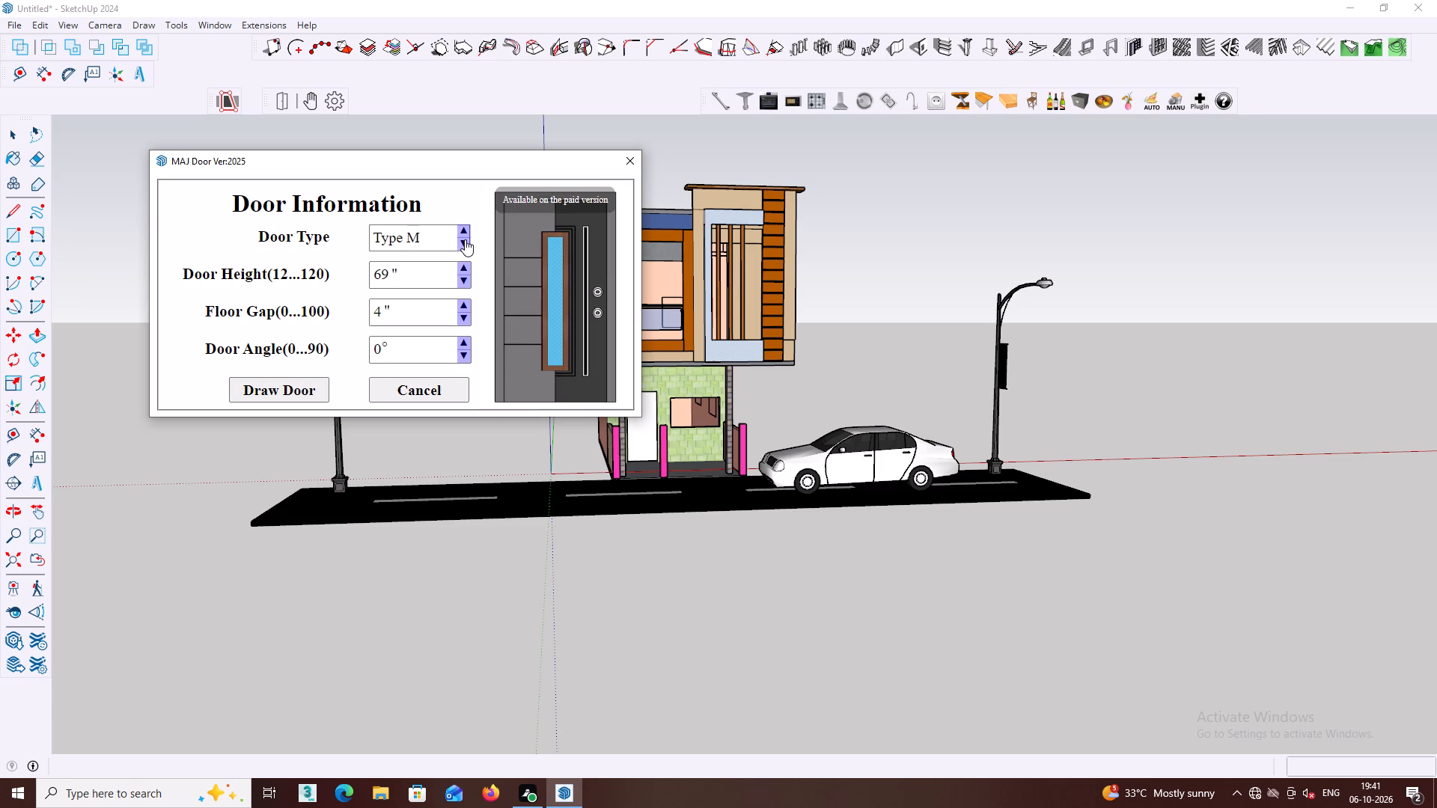
pyautogui.click(465, 228)
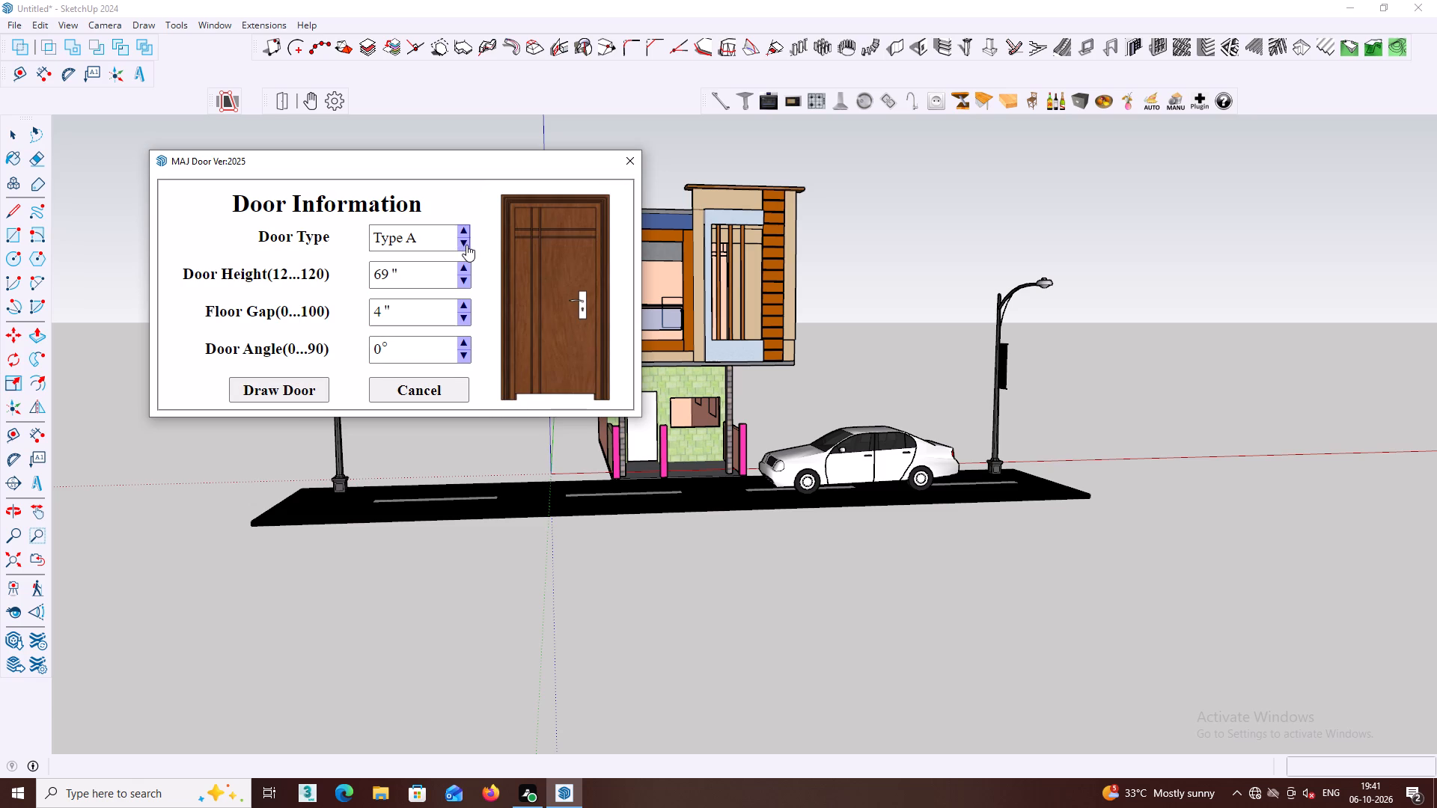
pyautogui.doubleClick(466, 244)
pyautogui.click(464, 241)
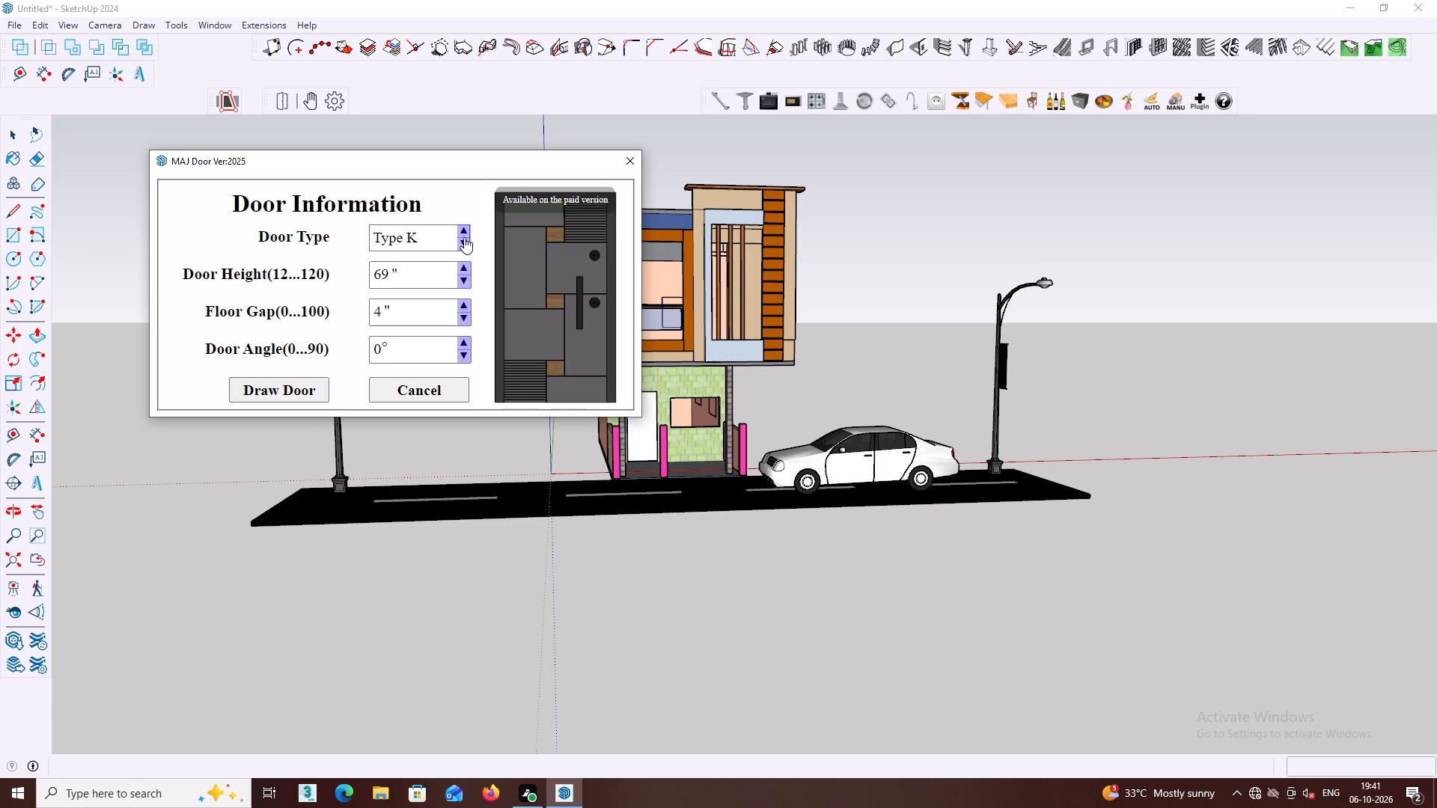
pyautogui.click(464, 227)
pyautogui.click(463, 239)
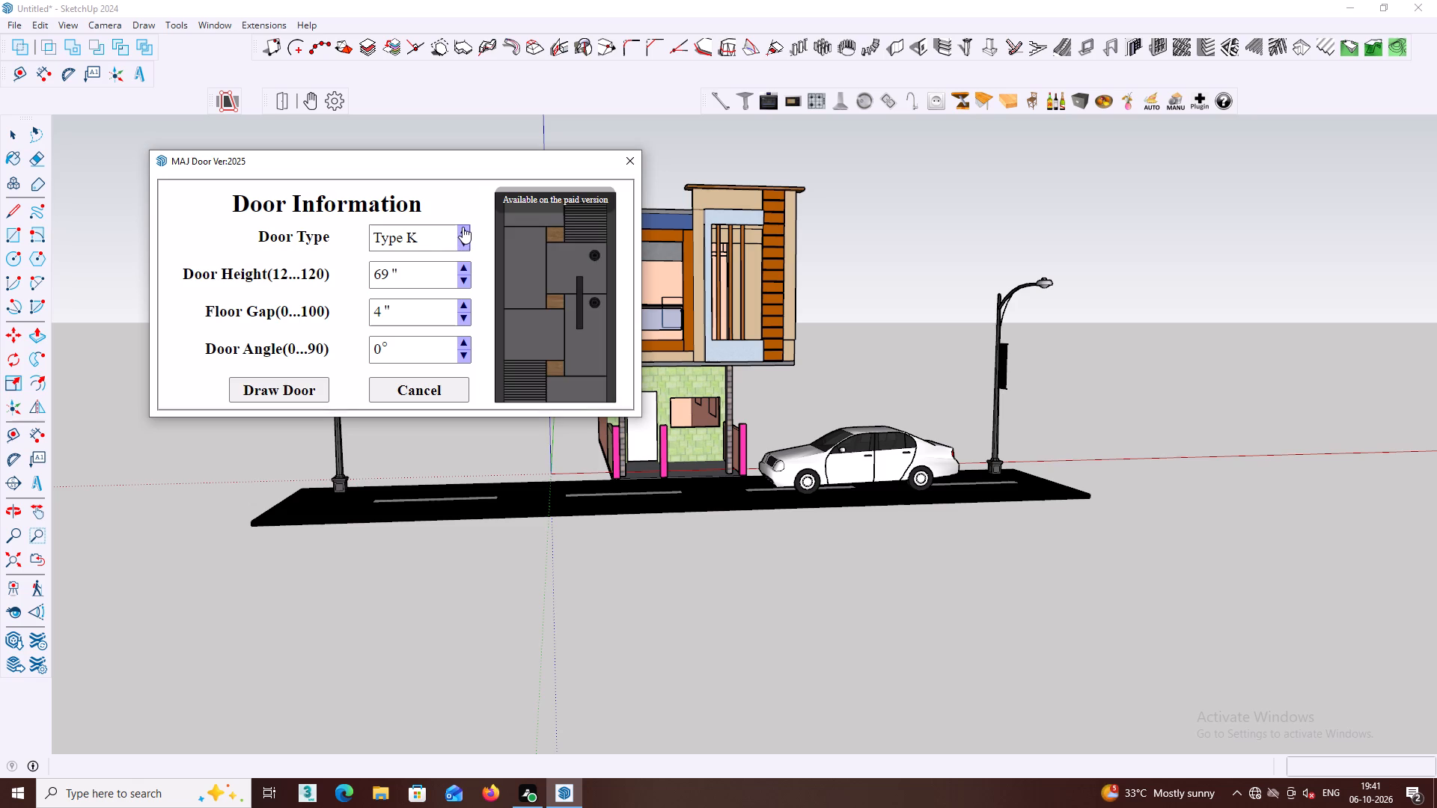
pyautogui.doubleClick(463, 227)
pyautogui.click(463, 227)
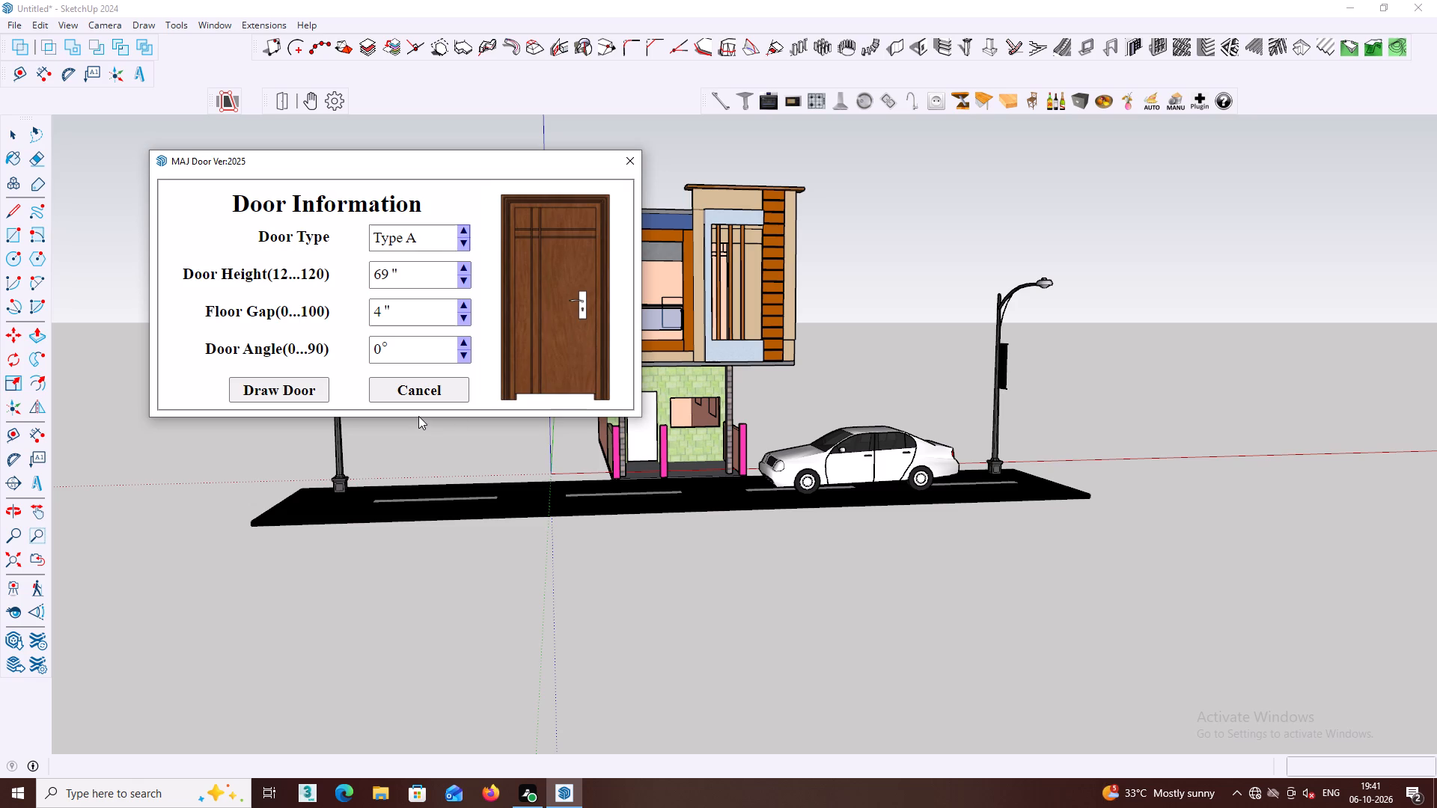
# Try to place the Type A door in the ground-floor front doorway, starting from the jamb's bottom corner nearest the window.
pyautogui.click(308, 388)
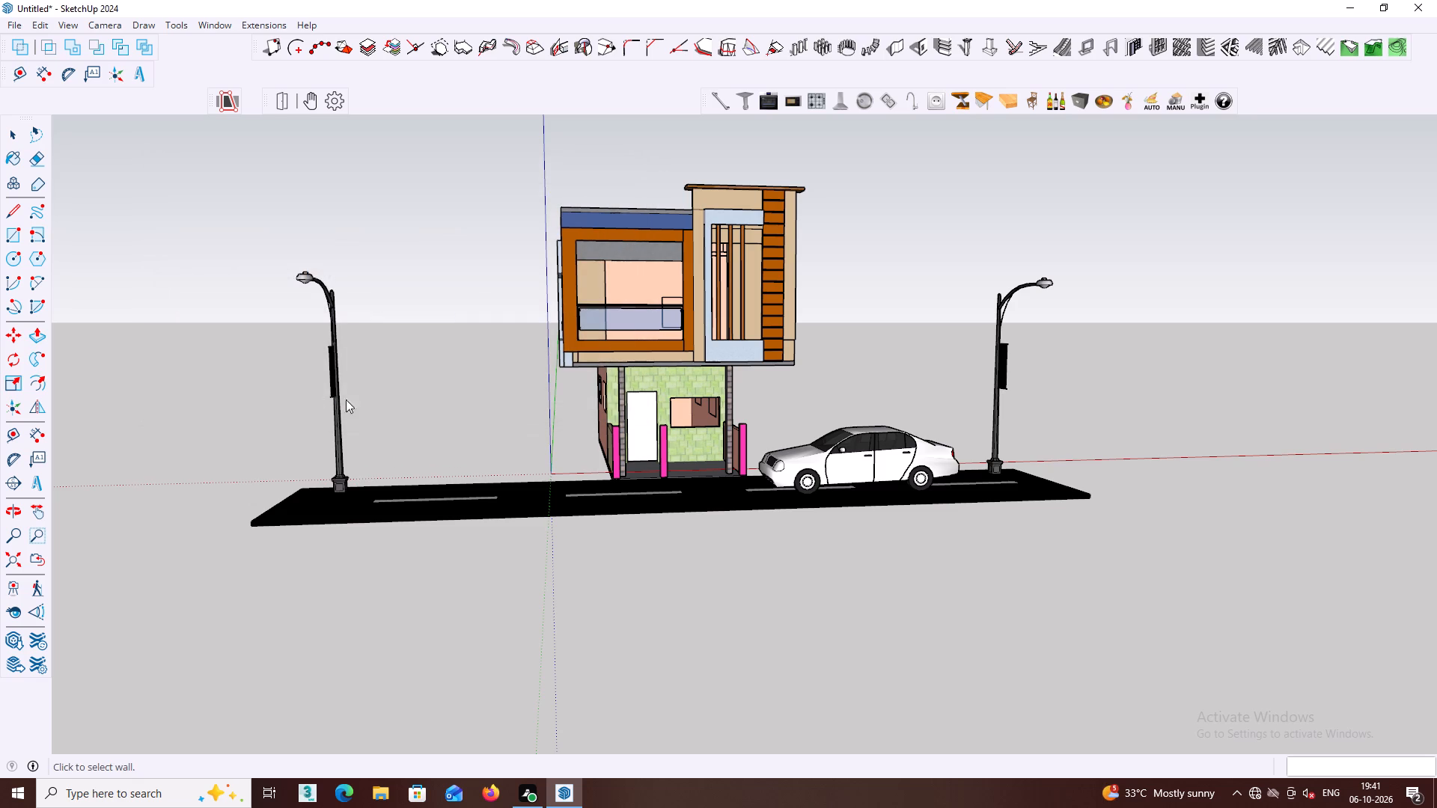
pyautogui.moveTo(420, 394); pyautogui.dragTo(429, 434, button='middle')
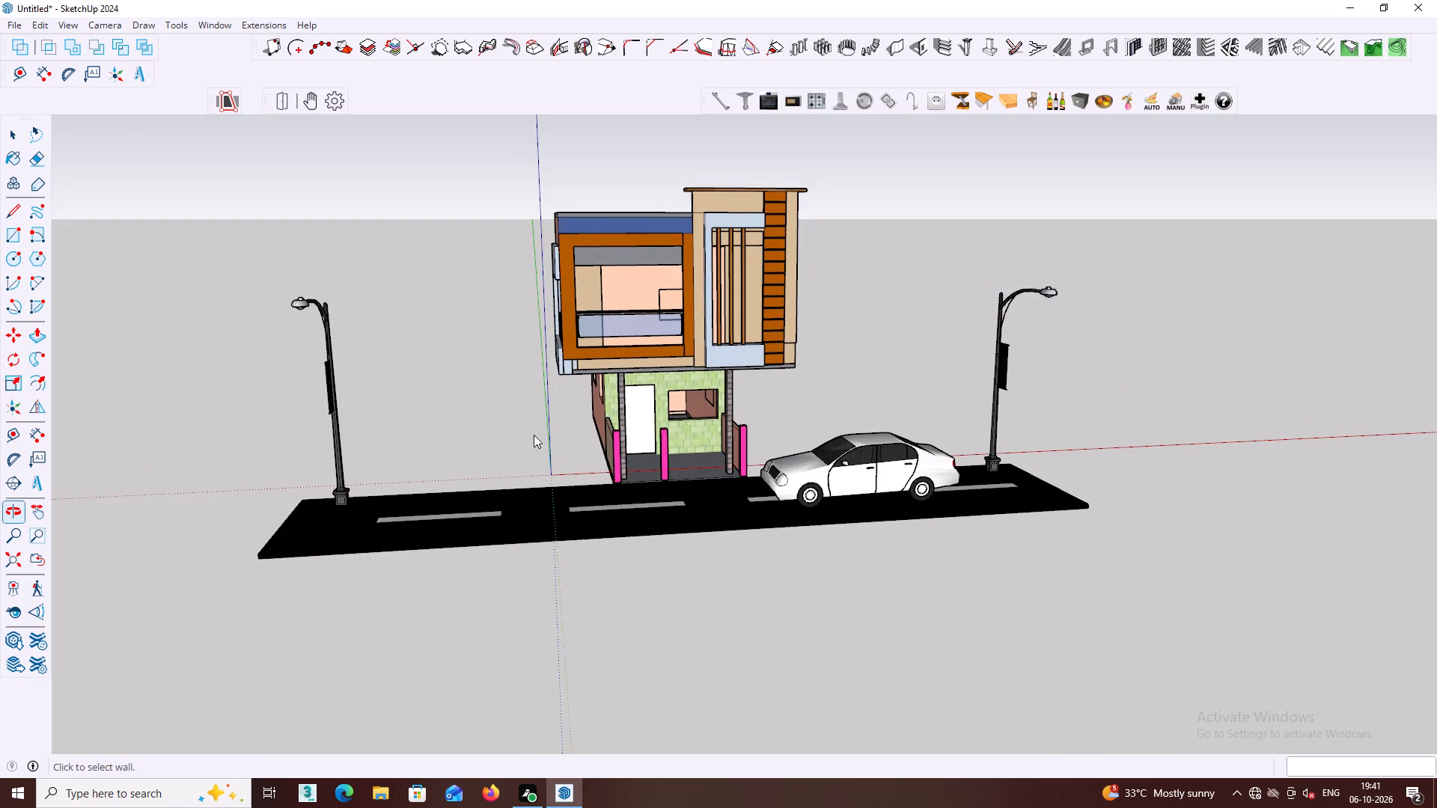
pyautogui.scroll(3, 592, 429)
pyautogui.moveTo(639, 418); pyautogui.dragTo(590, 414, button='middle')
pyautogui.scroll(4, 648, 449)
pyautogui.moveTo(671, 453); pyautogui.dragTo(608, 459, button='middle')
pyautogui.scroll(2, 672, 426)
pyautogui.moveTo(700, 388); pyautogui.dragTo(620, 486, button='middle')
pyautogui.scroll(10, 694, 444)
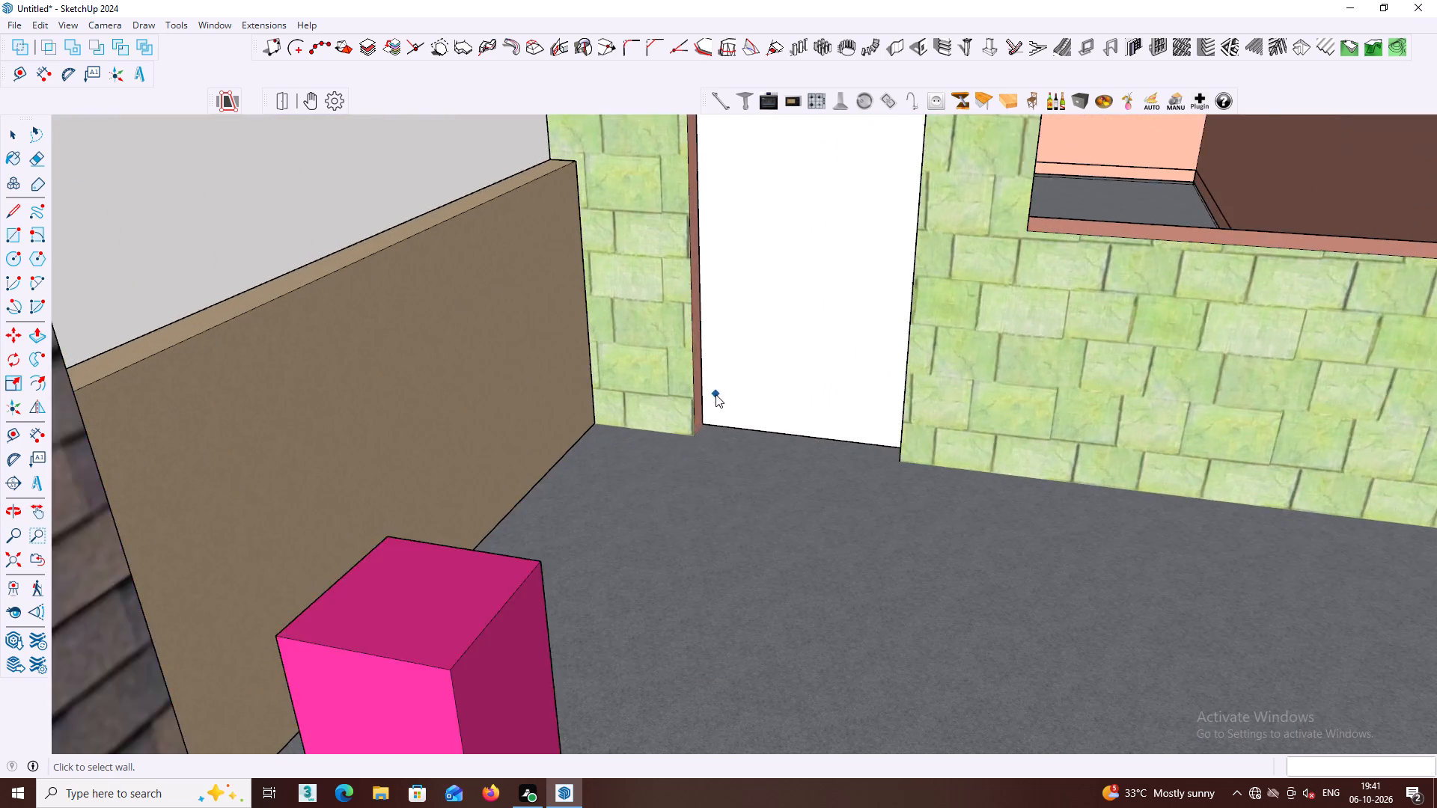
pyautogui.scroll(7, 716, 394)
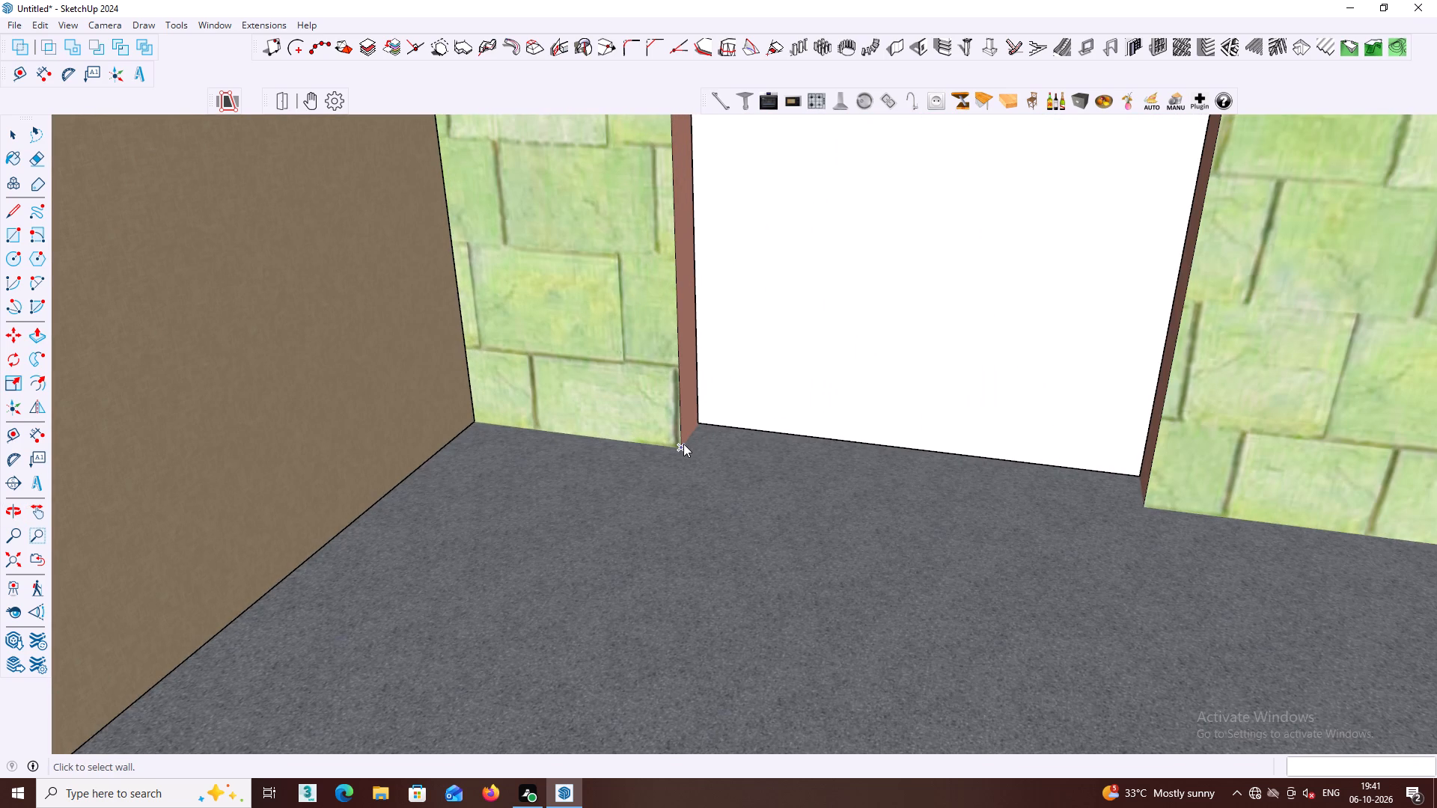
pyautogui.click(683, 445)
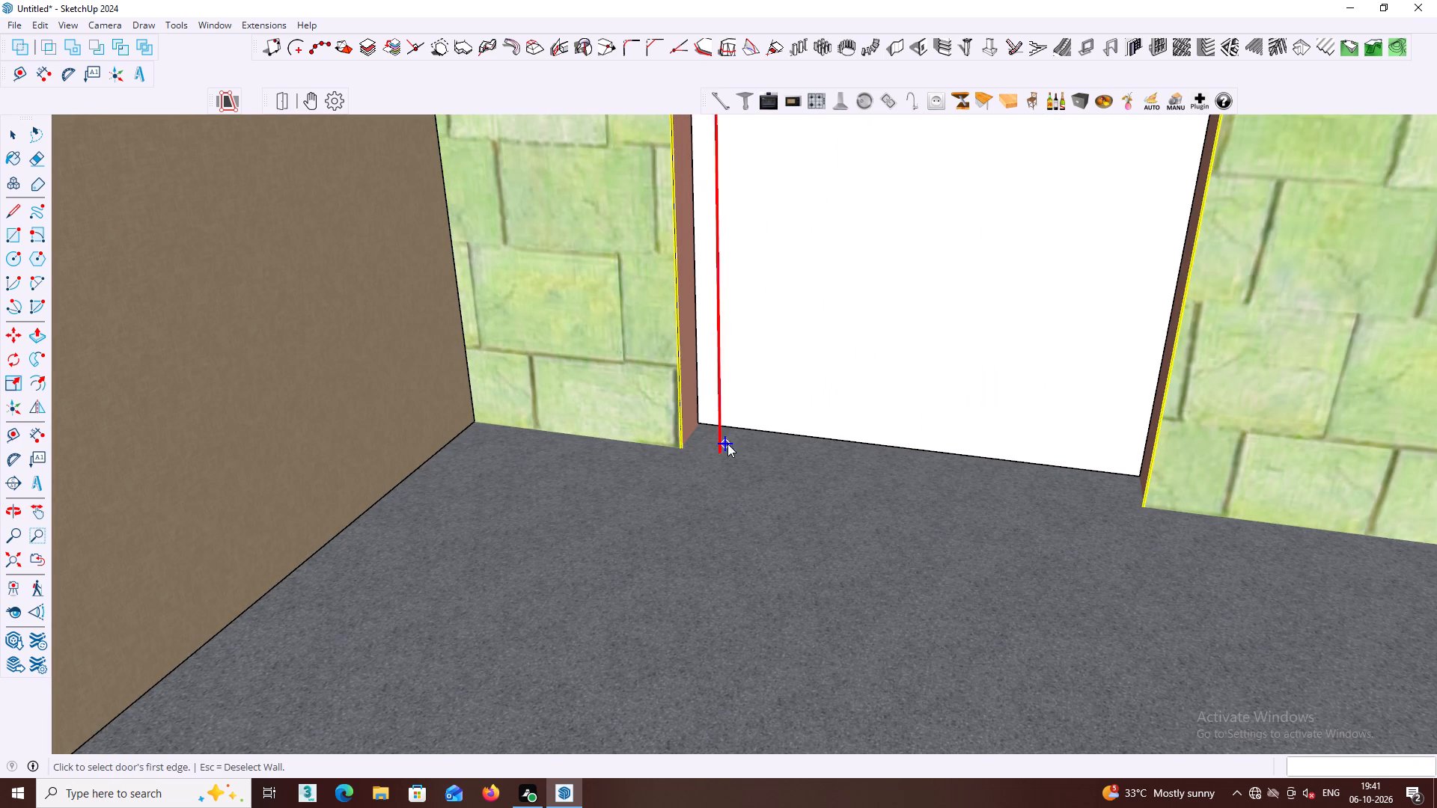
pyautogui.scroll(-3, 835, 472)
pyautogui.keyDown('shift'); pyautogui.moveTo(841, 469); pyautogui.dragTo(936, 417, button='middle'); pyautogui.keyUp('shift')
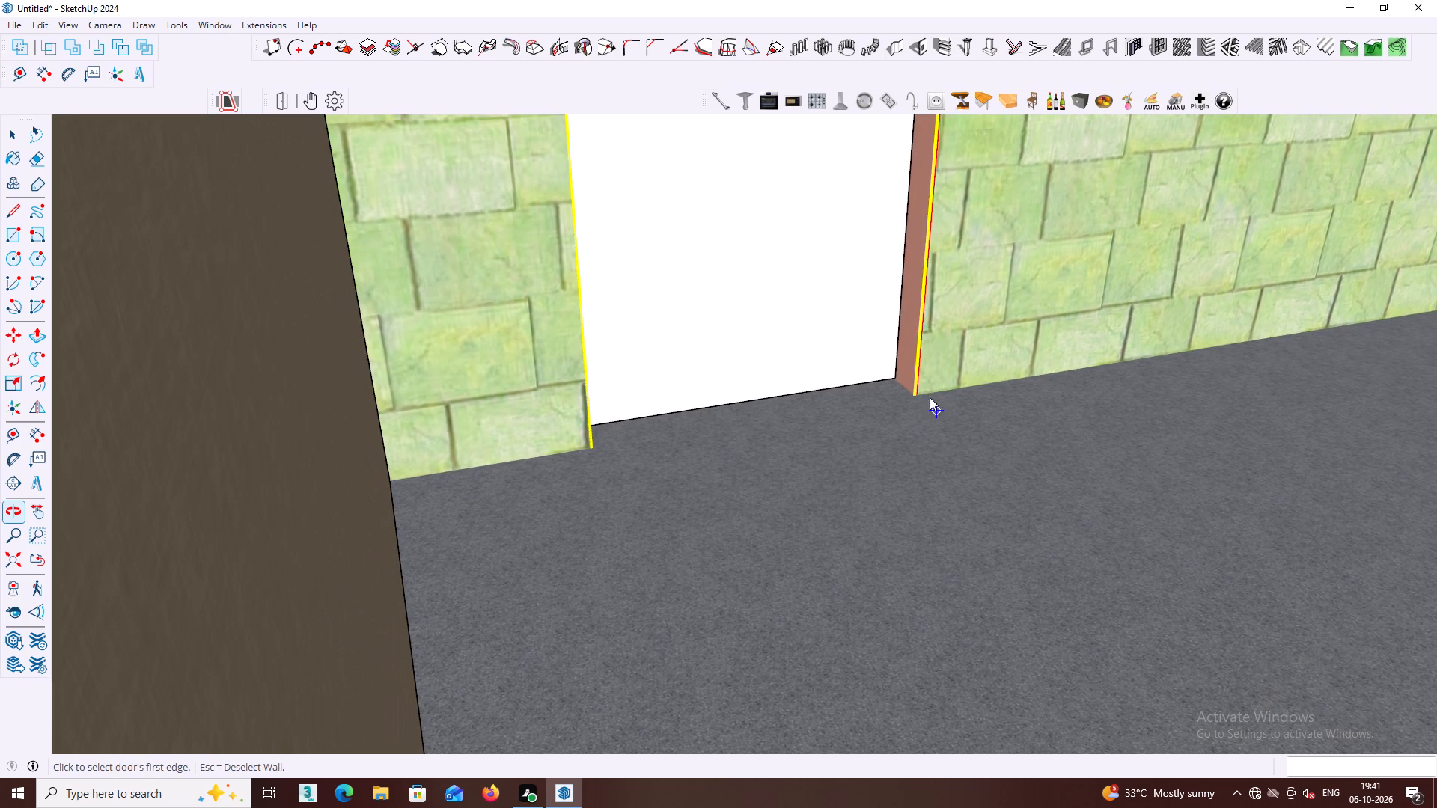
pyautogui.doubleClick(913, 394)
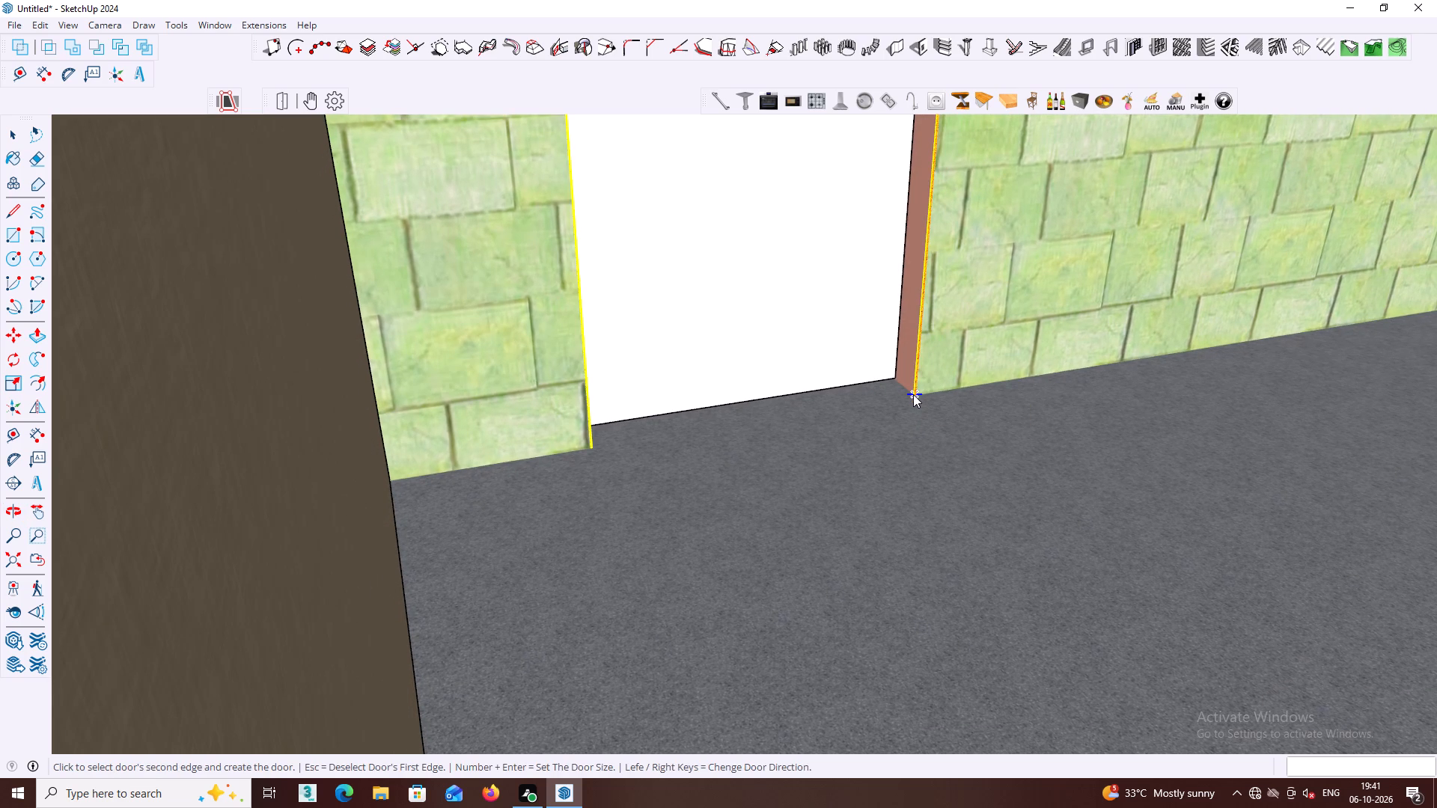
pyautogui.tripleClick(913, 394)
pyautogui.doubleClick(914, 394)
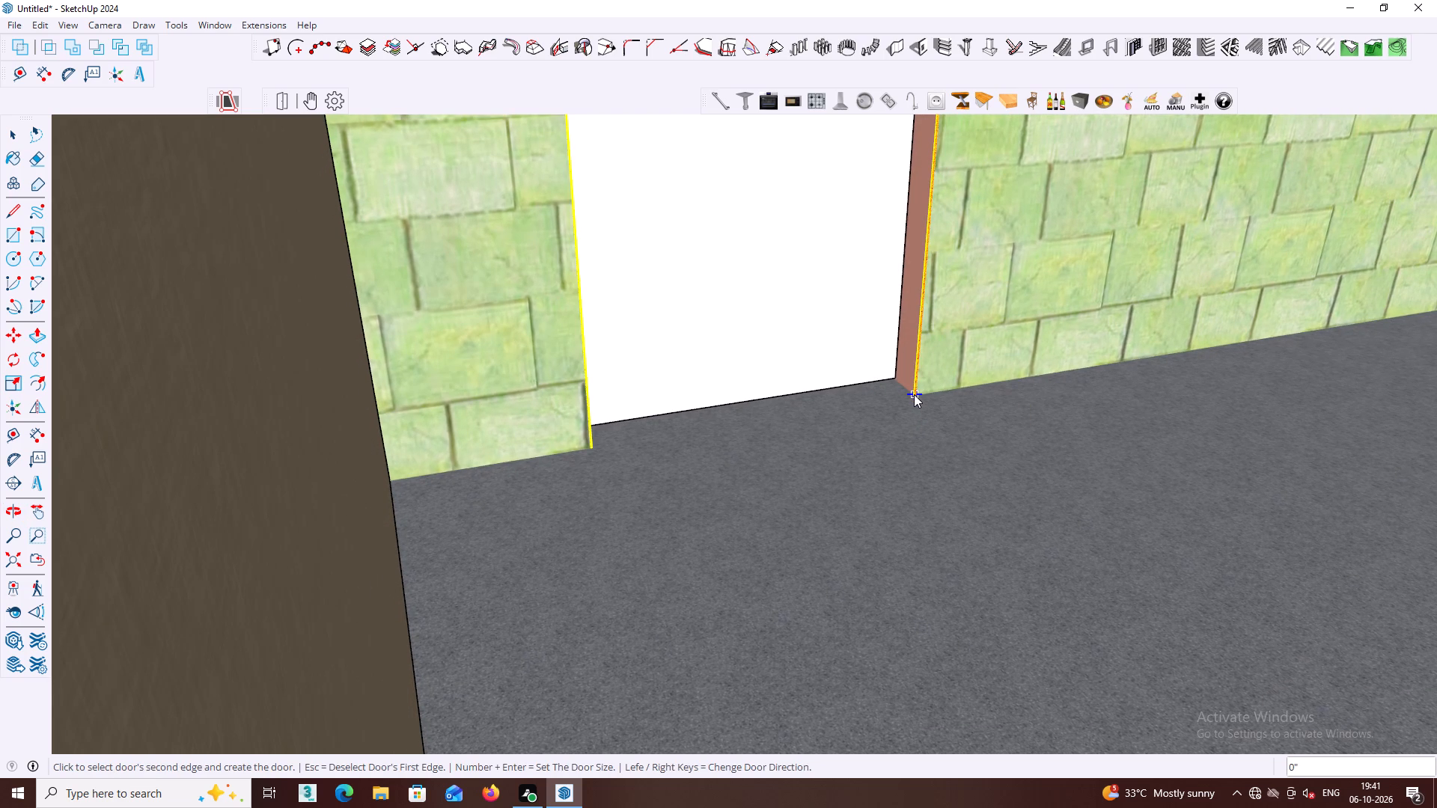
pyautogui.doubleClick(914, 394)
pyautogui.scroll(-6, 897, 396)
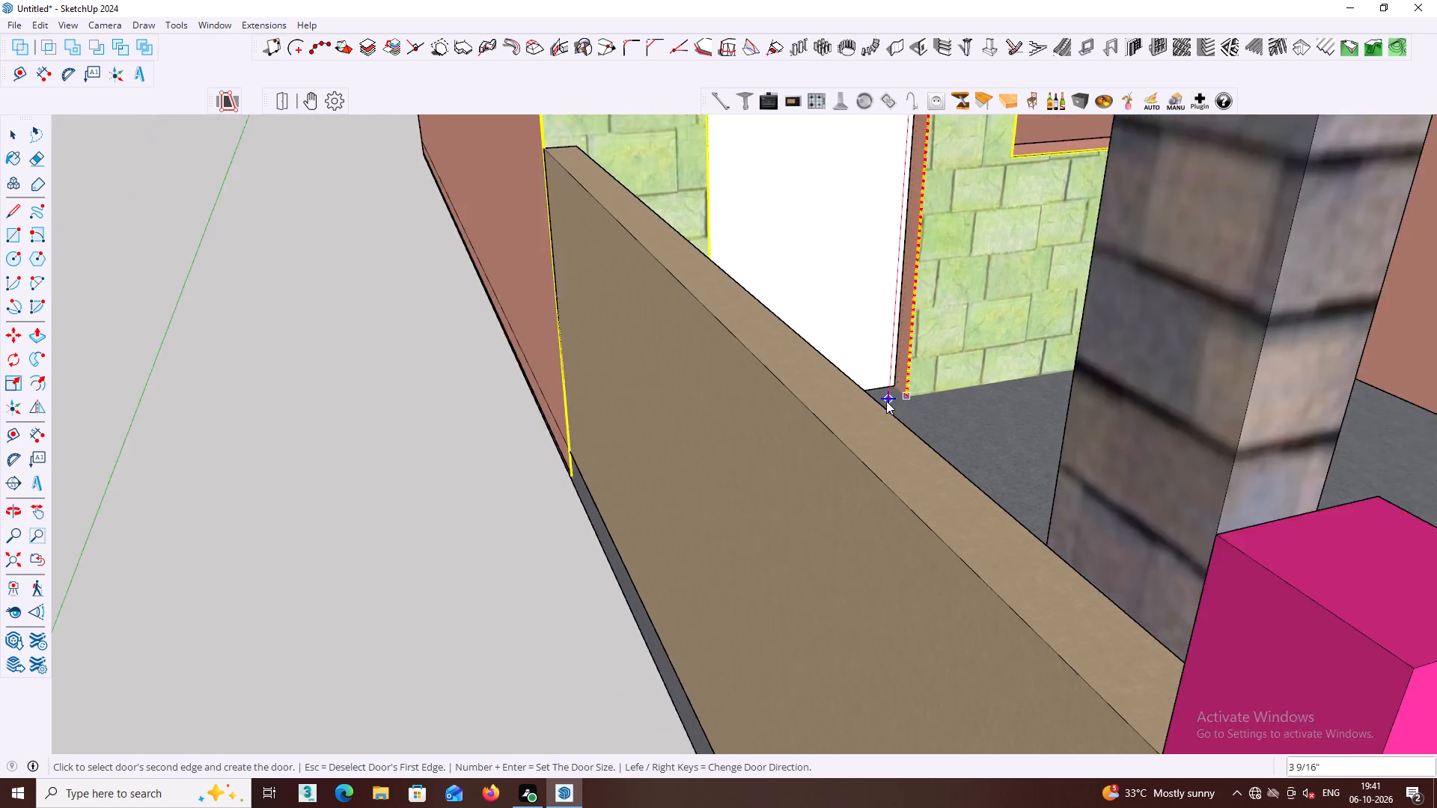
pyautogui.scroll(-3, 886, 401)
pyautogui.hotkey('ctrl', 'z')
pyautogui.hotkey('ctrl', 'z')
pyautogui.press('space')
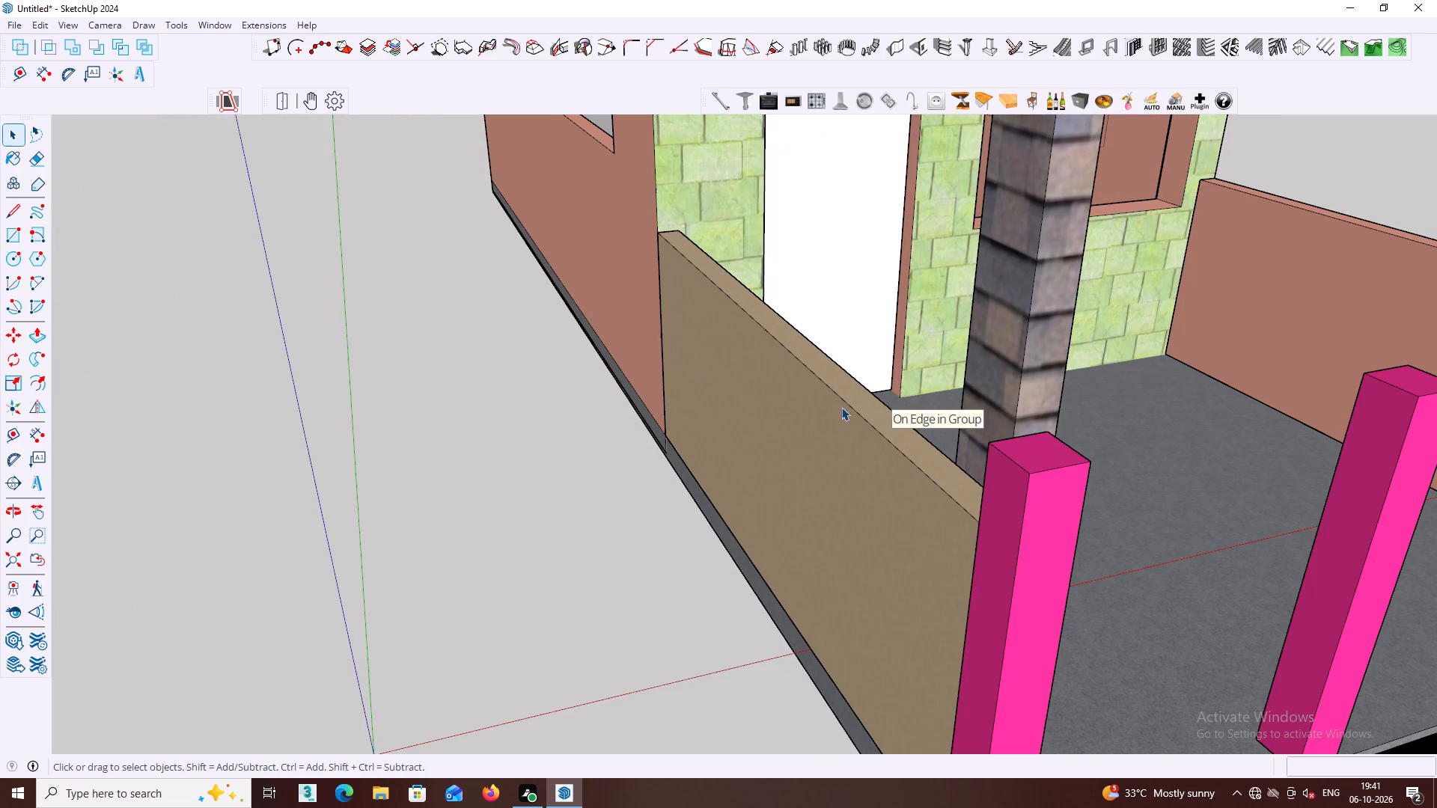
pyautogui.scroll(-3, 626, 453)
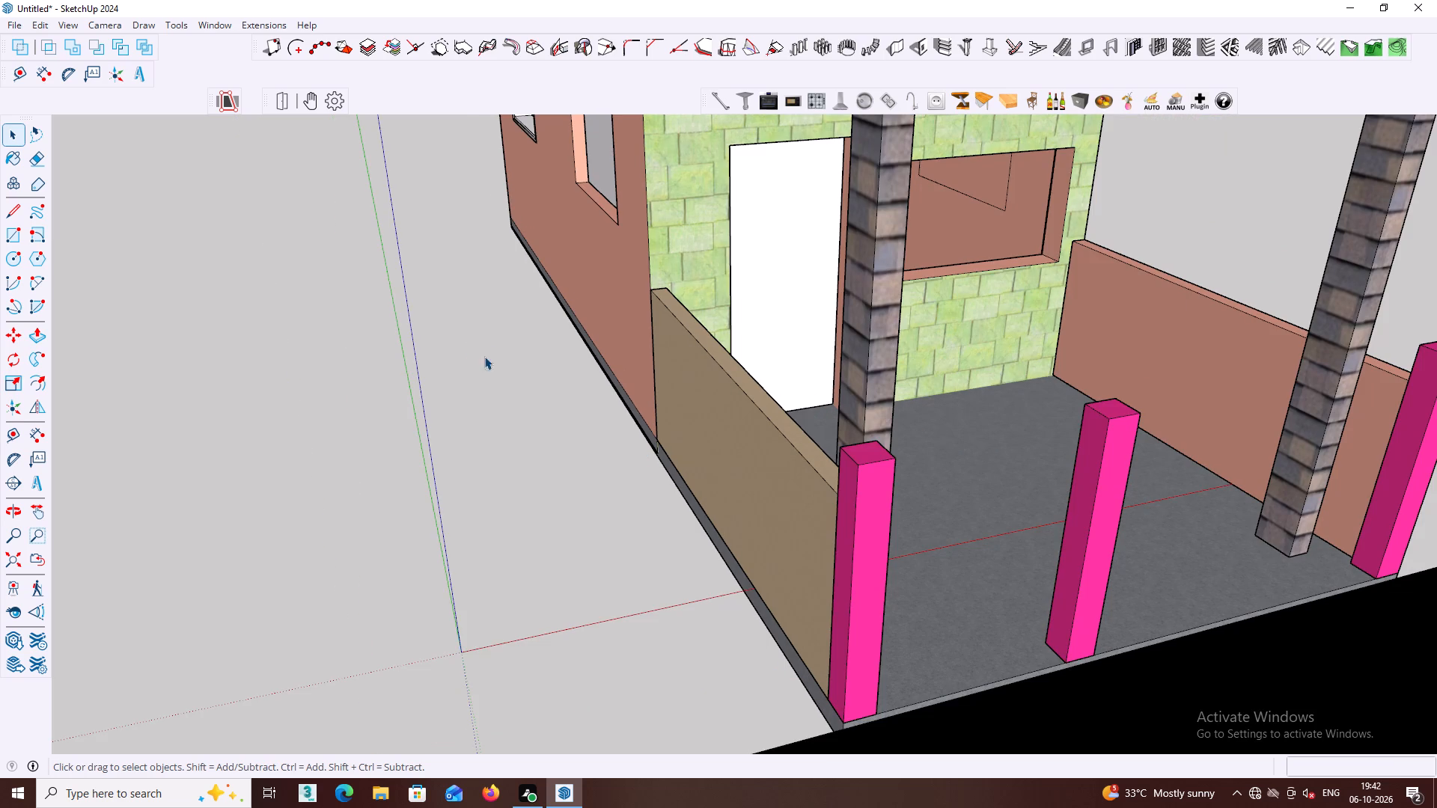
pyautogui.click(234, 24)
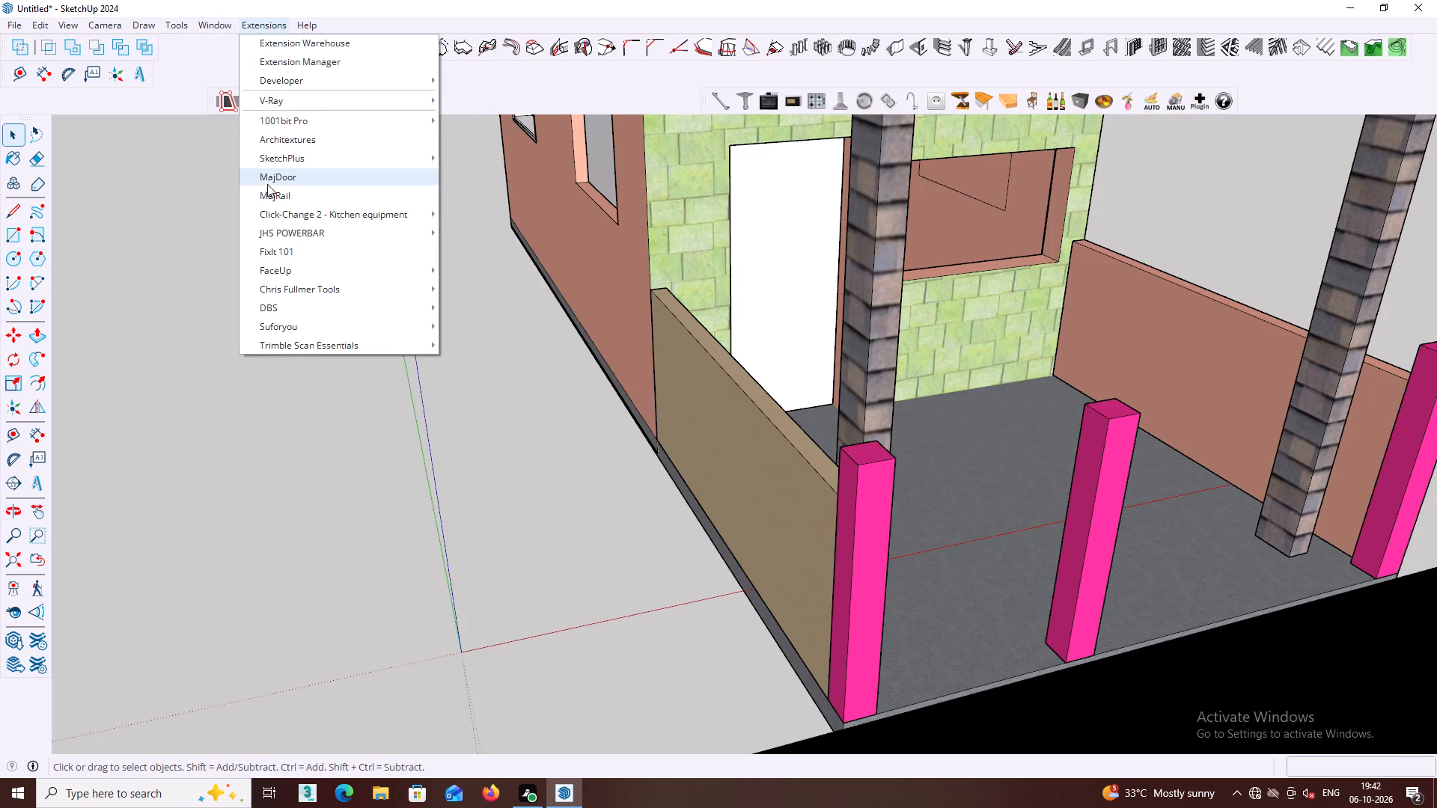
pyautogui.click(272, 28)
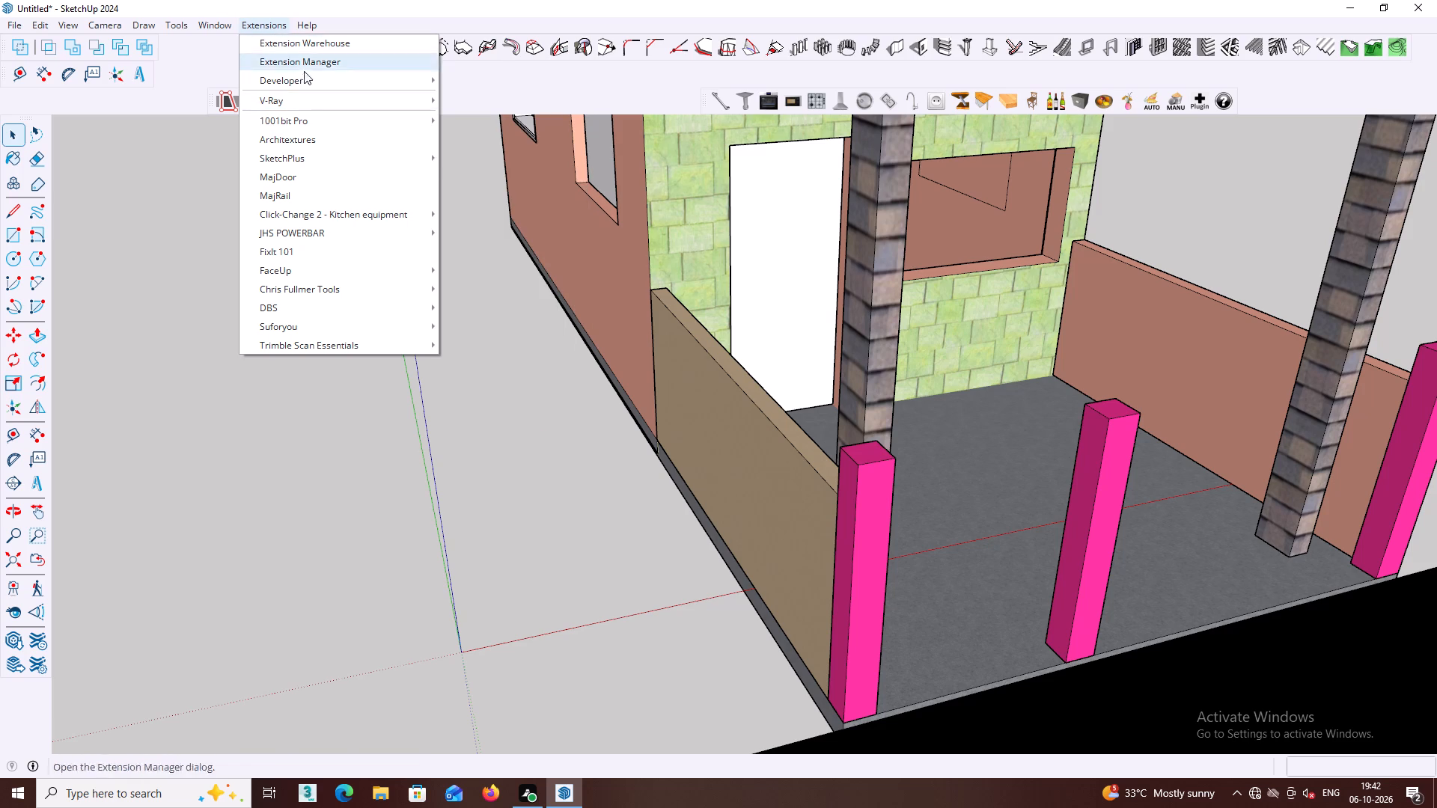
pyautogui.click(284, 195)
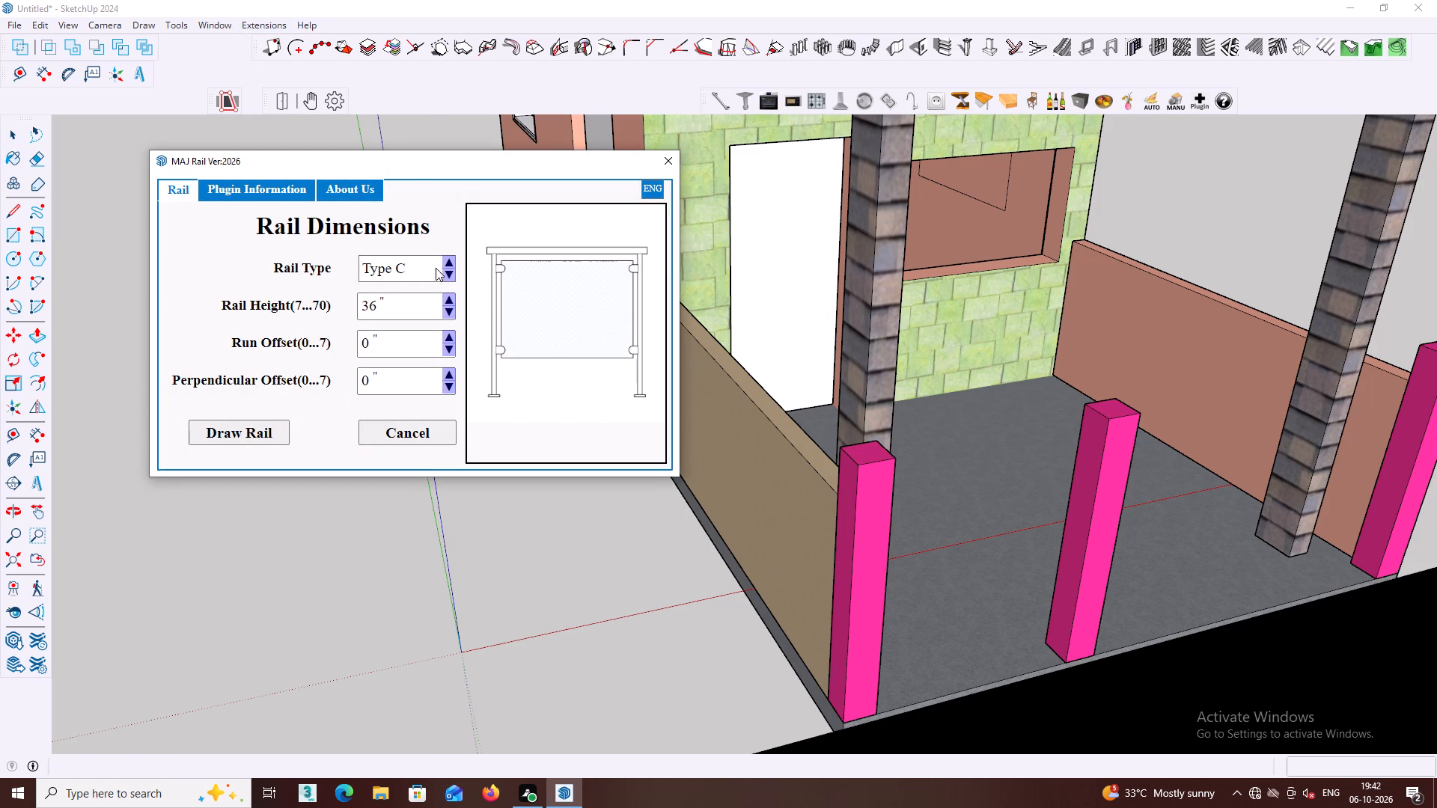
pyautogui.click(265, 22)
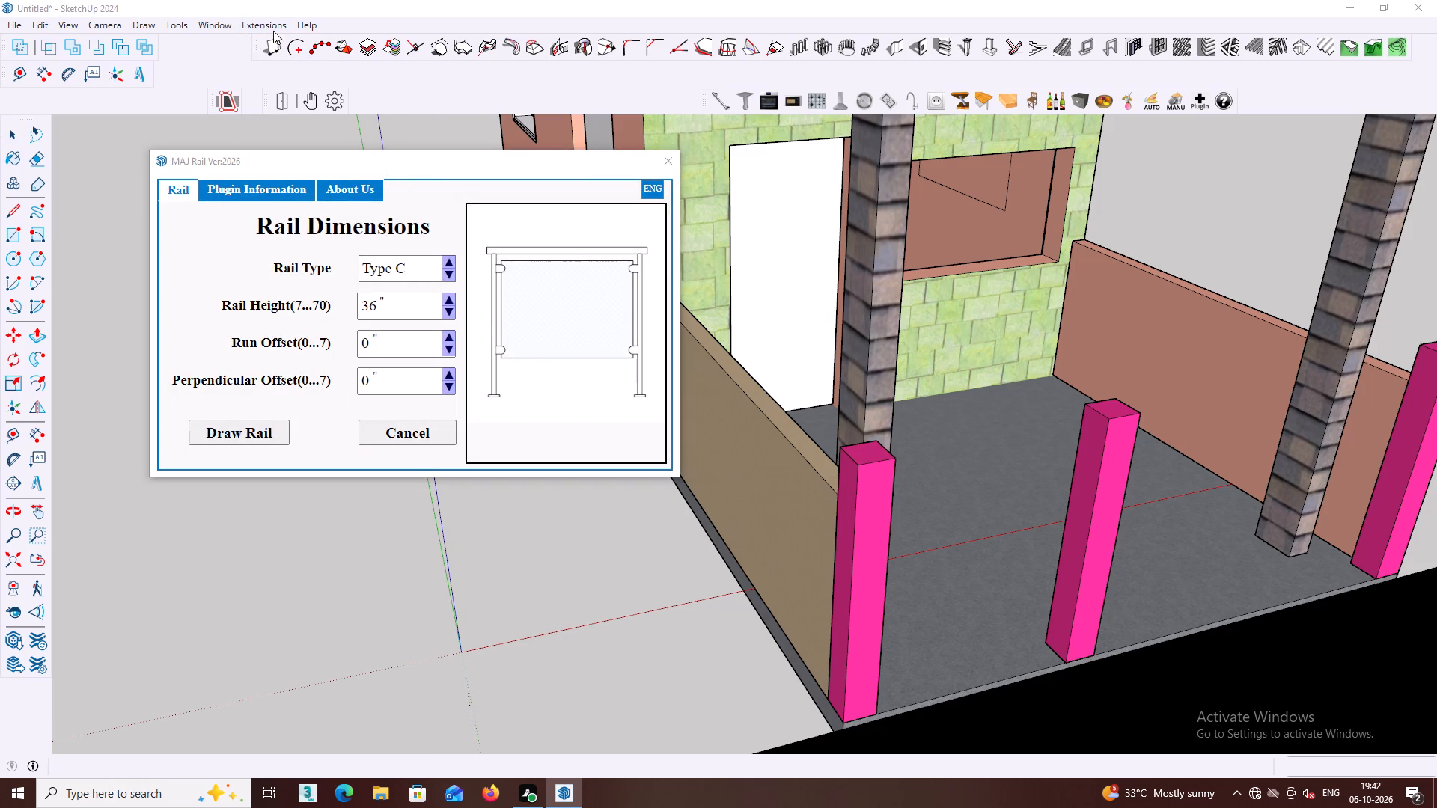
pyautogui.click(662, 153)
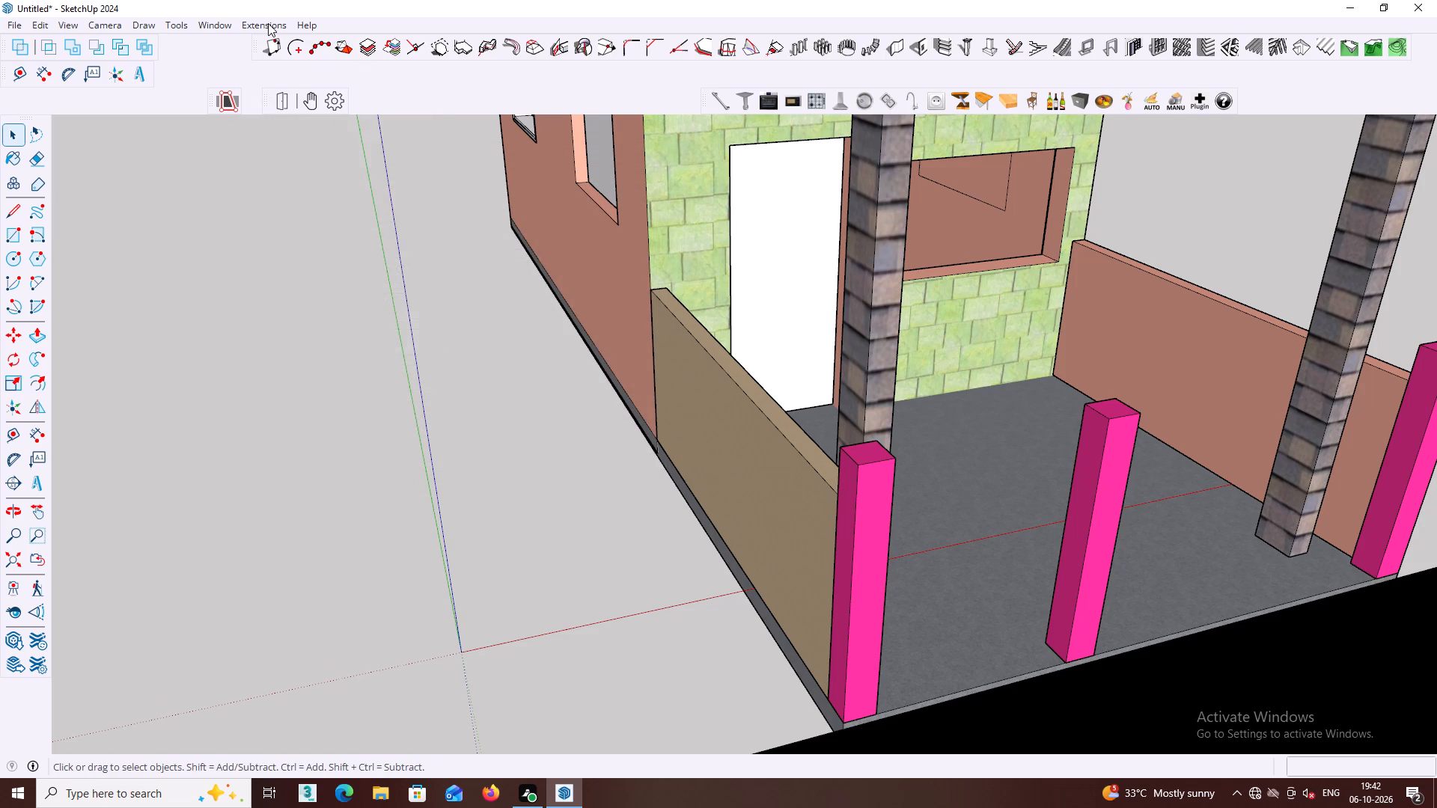
# Draw a MajDoor Type A door, 69" high with a 4" floor gap, across the 3' ground-floor front doorway from corner to corner.
pyautogui.click(268, 22)
pyautogui.click(304, 175)
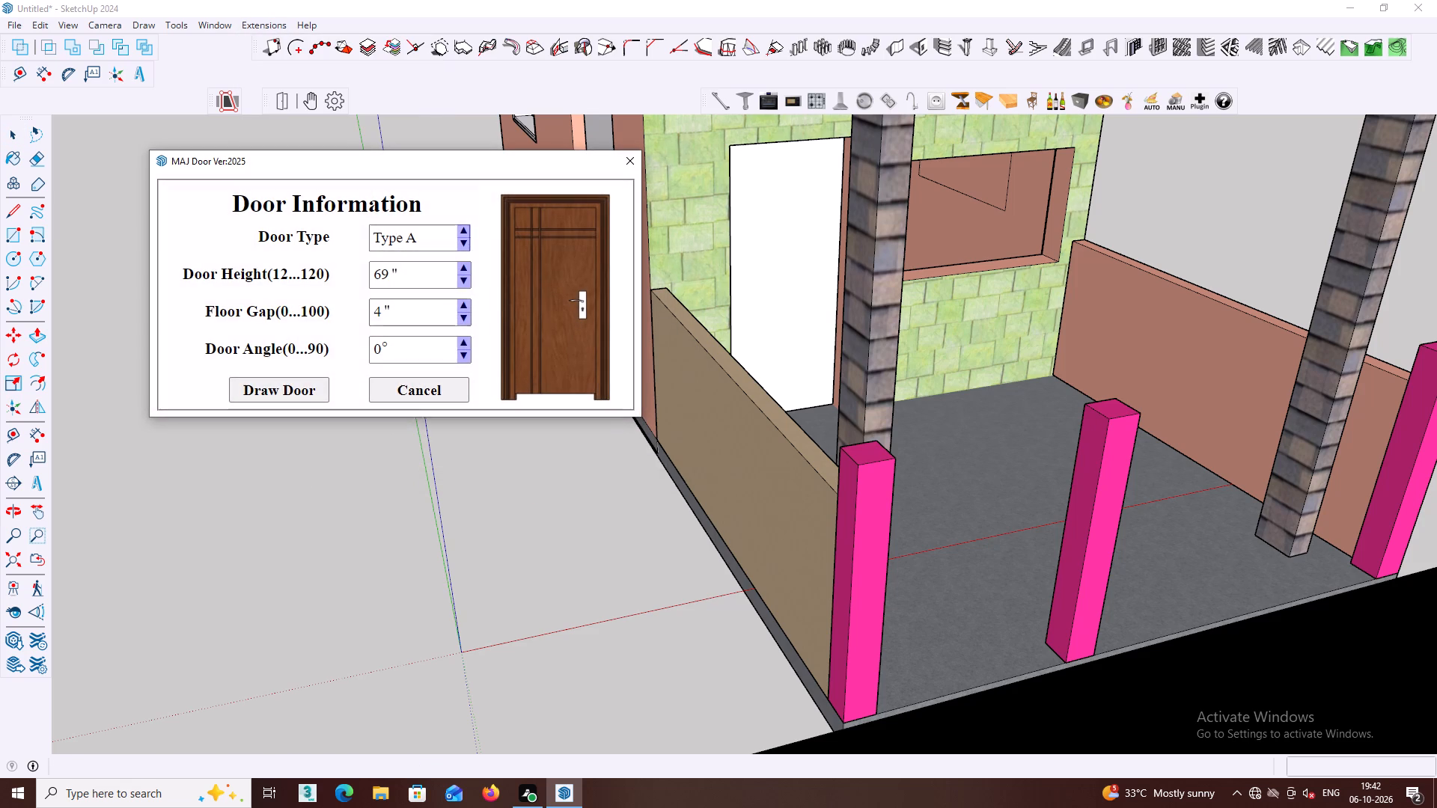
pyautogui.click(290, 389)
pyautogui.moveTo(787, 375); pyautogui.dragTo(748, 384, button='middle')
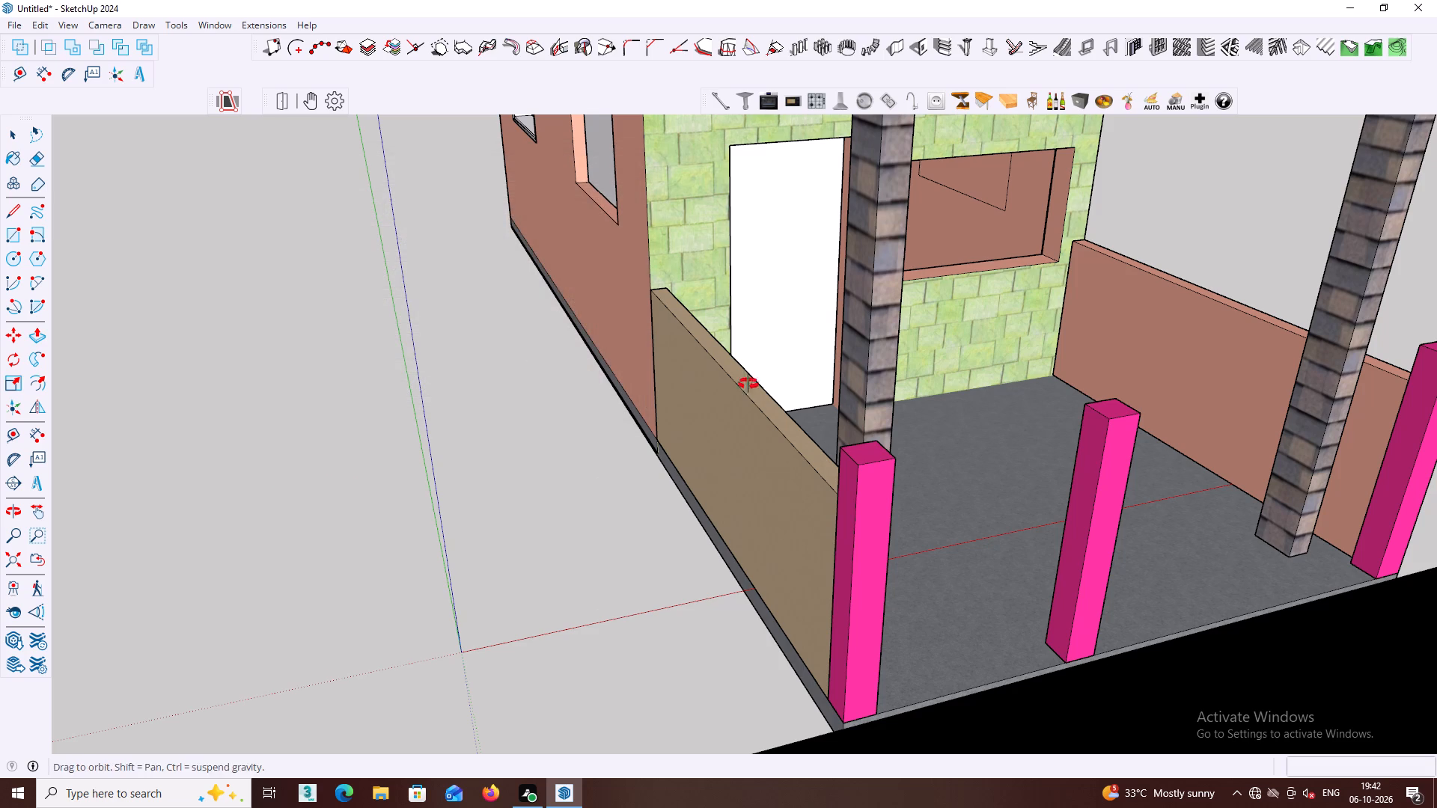
pyautogui.moveTo(748, 384); pyautogui.dragTo(660, 401, button='middle')
pyautogui.scroll(6, 771, 379)
pyautogui.moveTo(722, 427); pyautogui.dragTo(615, 438, button='middle')
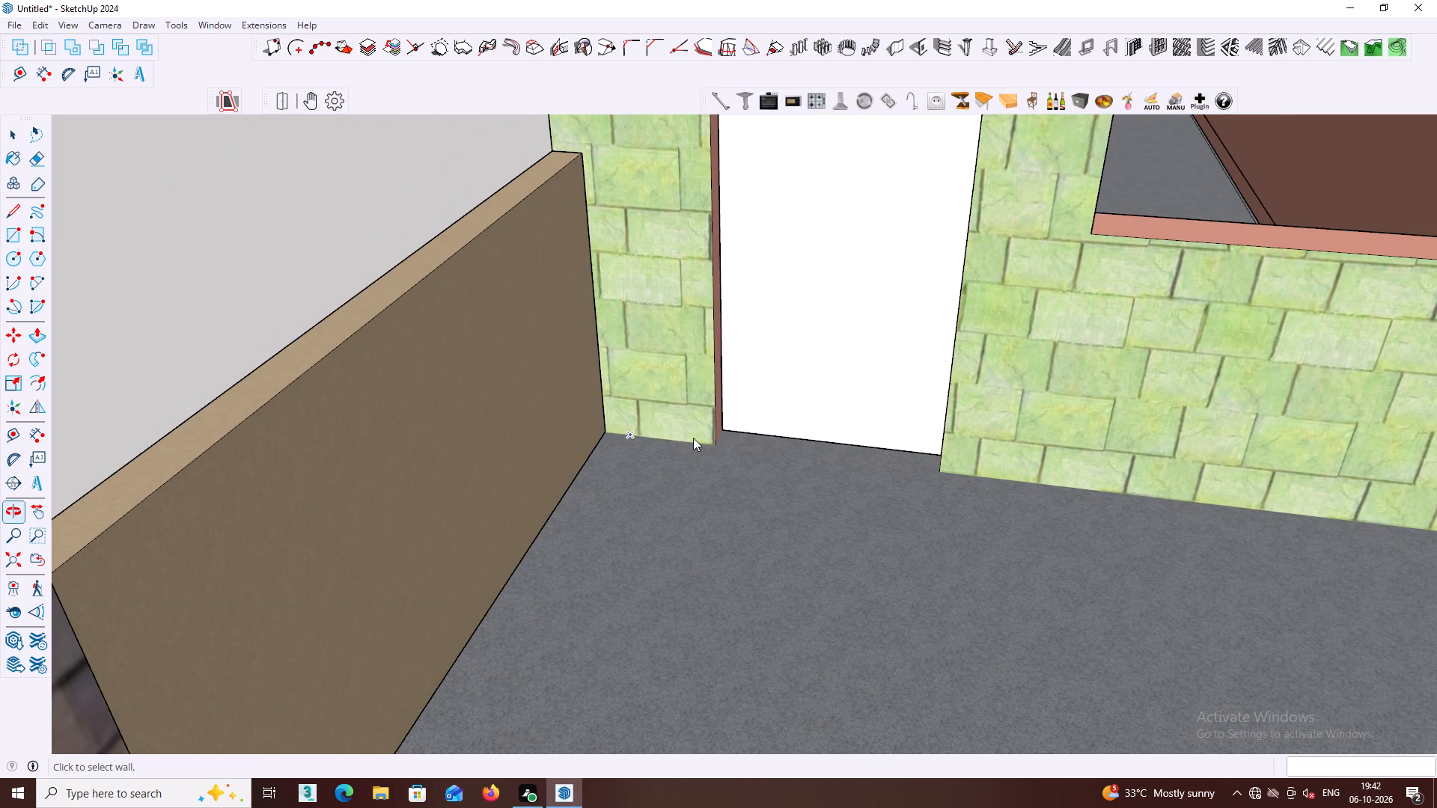
pyautogui.moveTo(754, 432); pyautogui.dragTo(634, 434, button='middle')
pyautogui.scroll(4, 757, 431)
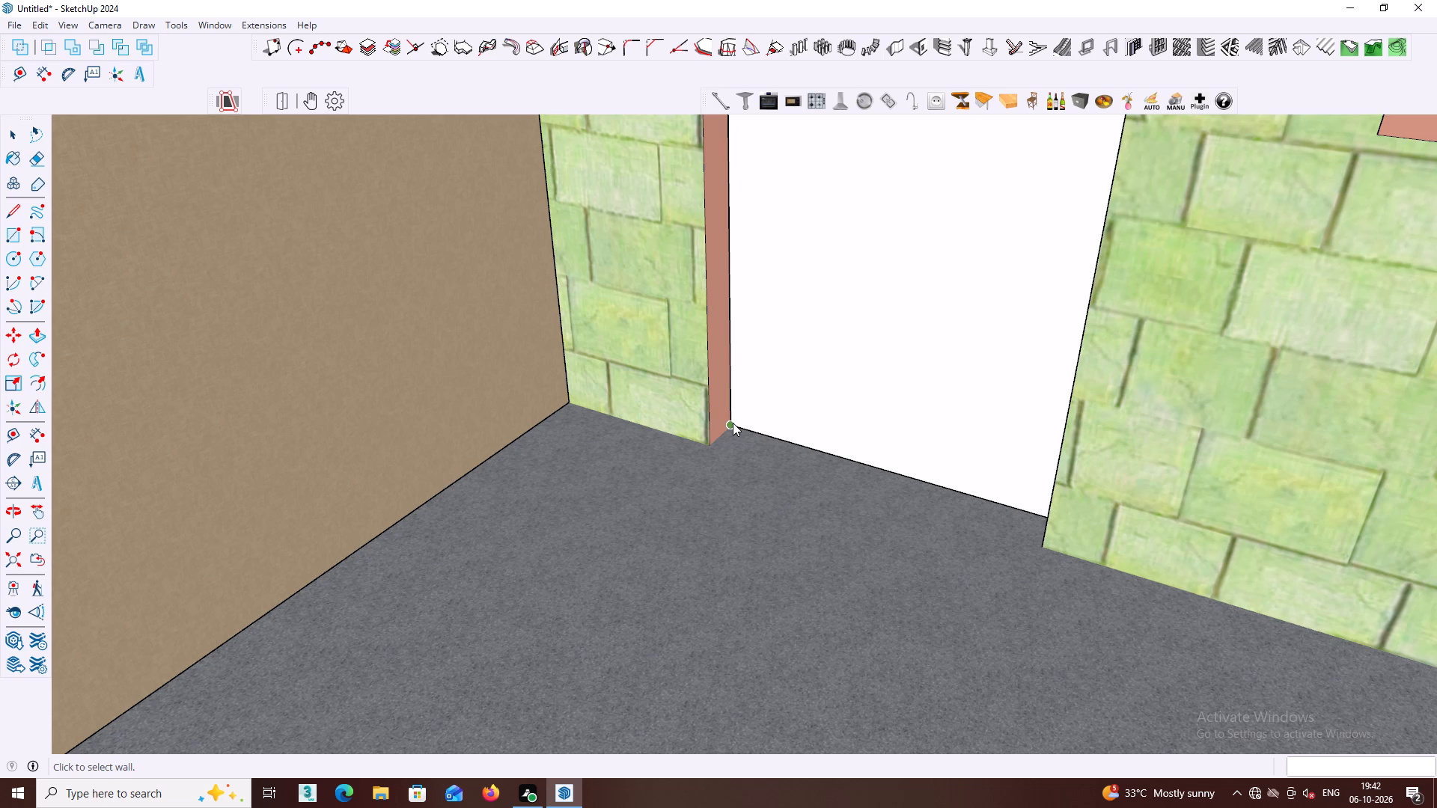
pyautogui.scroll(1, 722, 431)
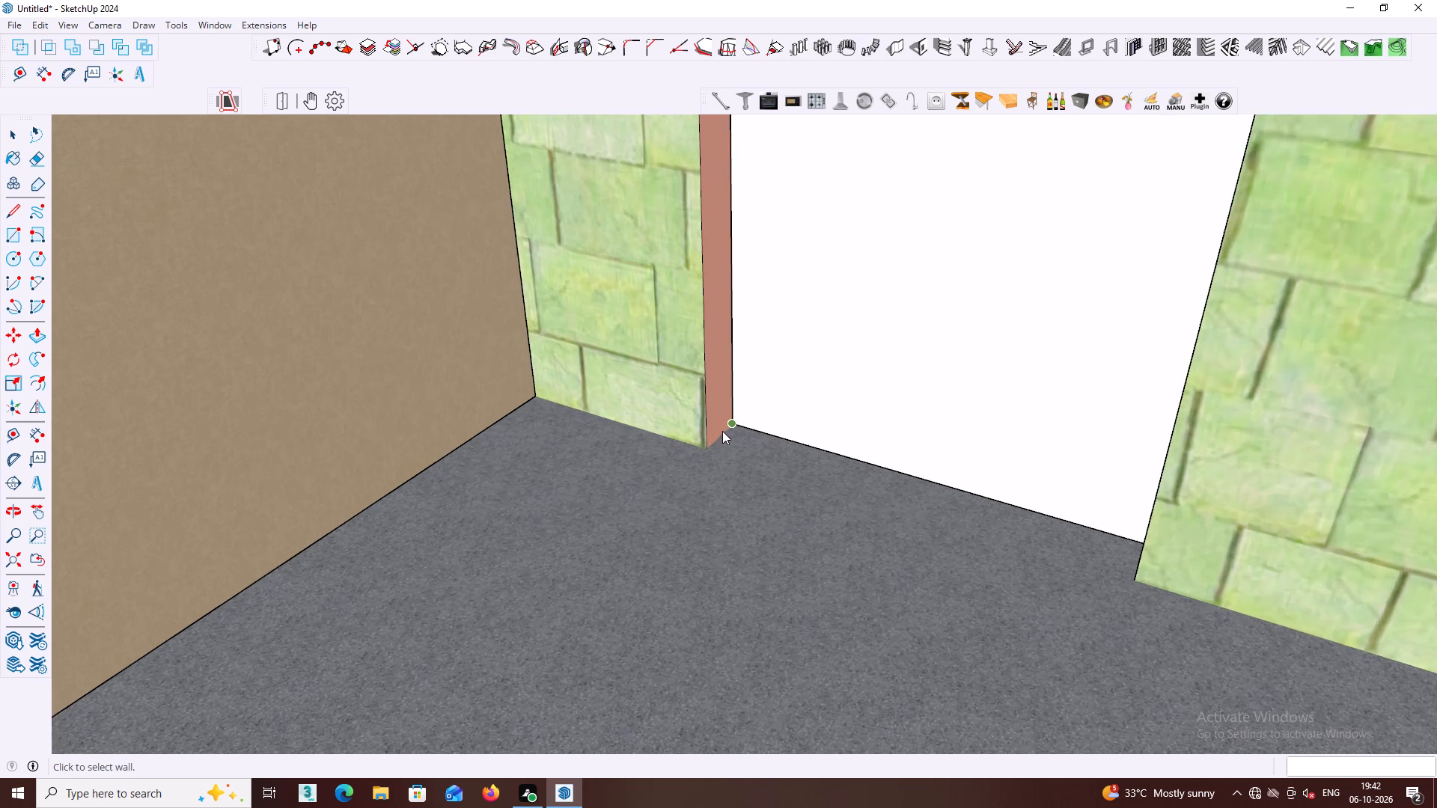
pyautogui.scroll(3, 722, 431)
pyautogui.click(706, 449)
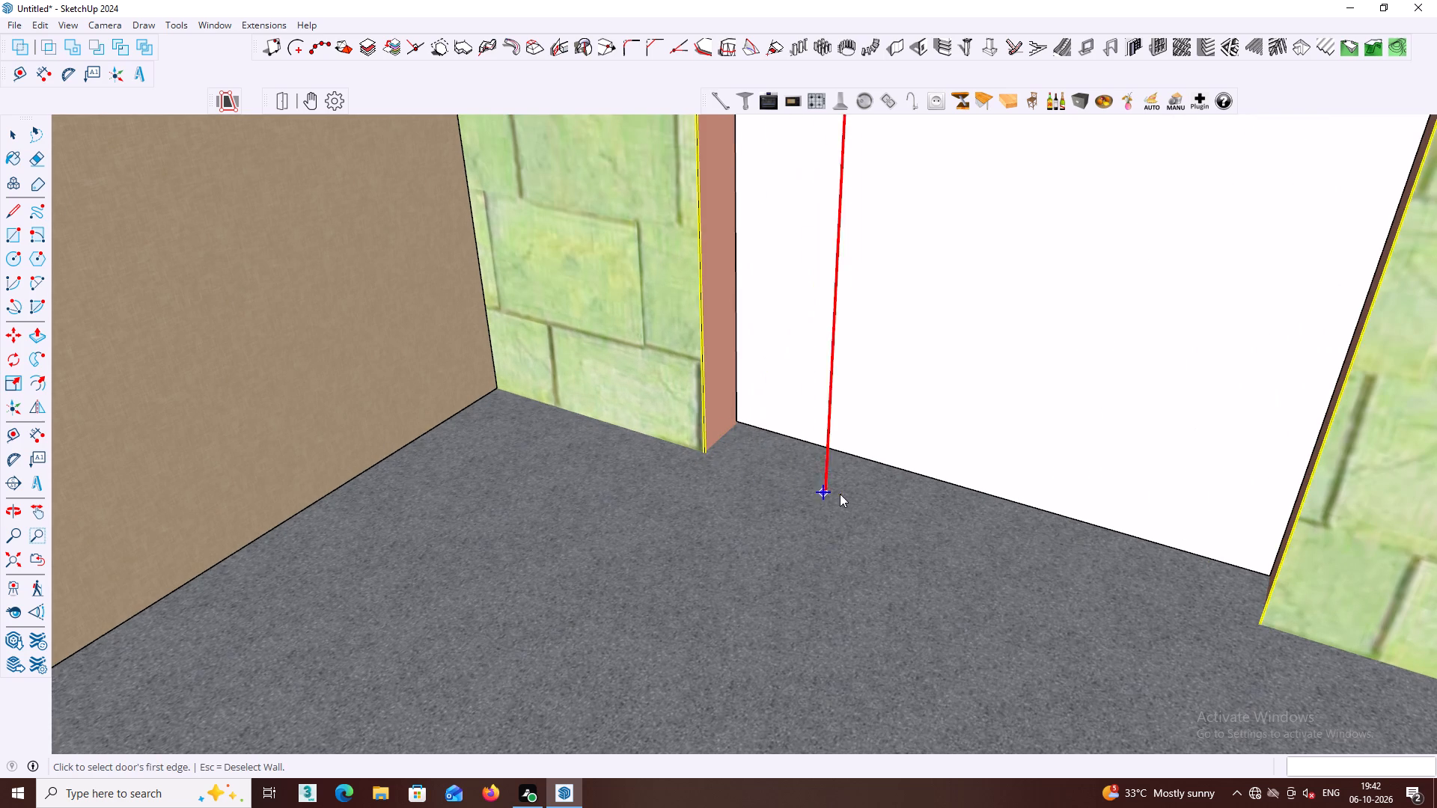
pyautogui.scroll(-4, 874, 508)
pyautogui.moveTo(1010, 575); pyautogui.dragTo(1192, 549, button='middle')
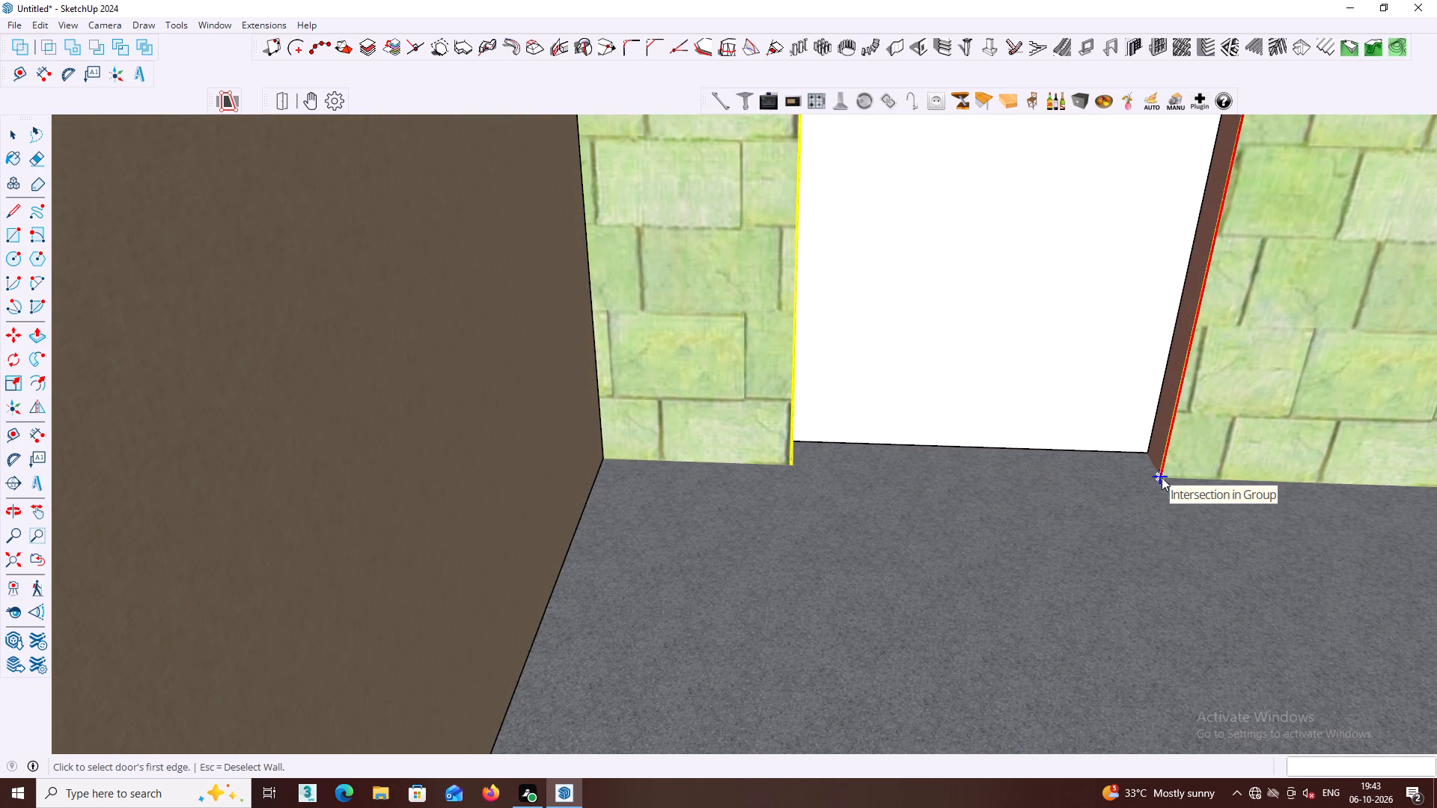
pyautogui.click(1162, 477)
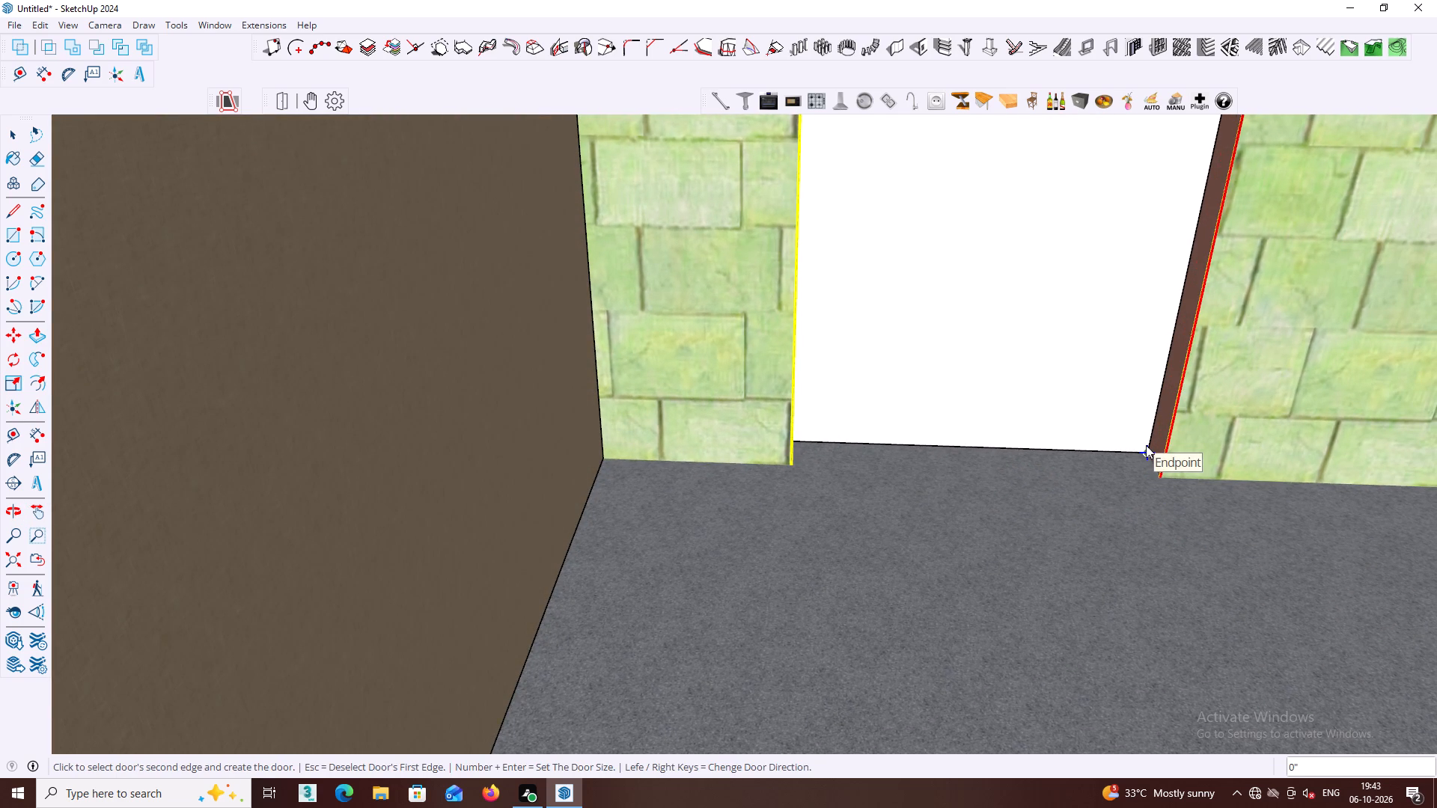
pyautogui.doubleClick(793, 464)
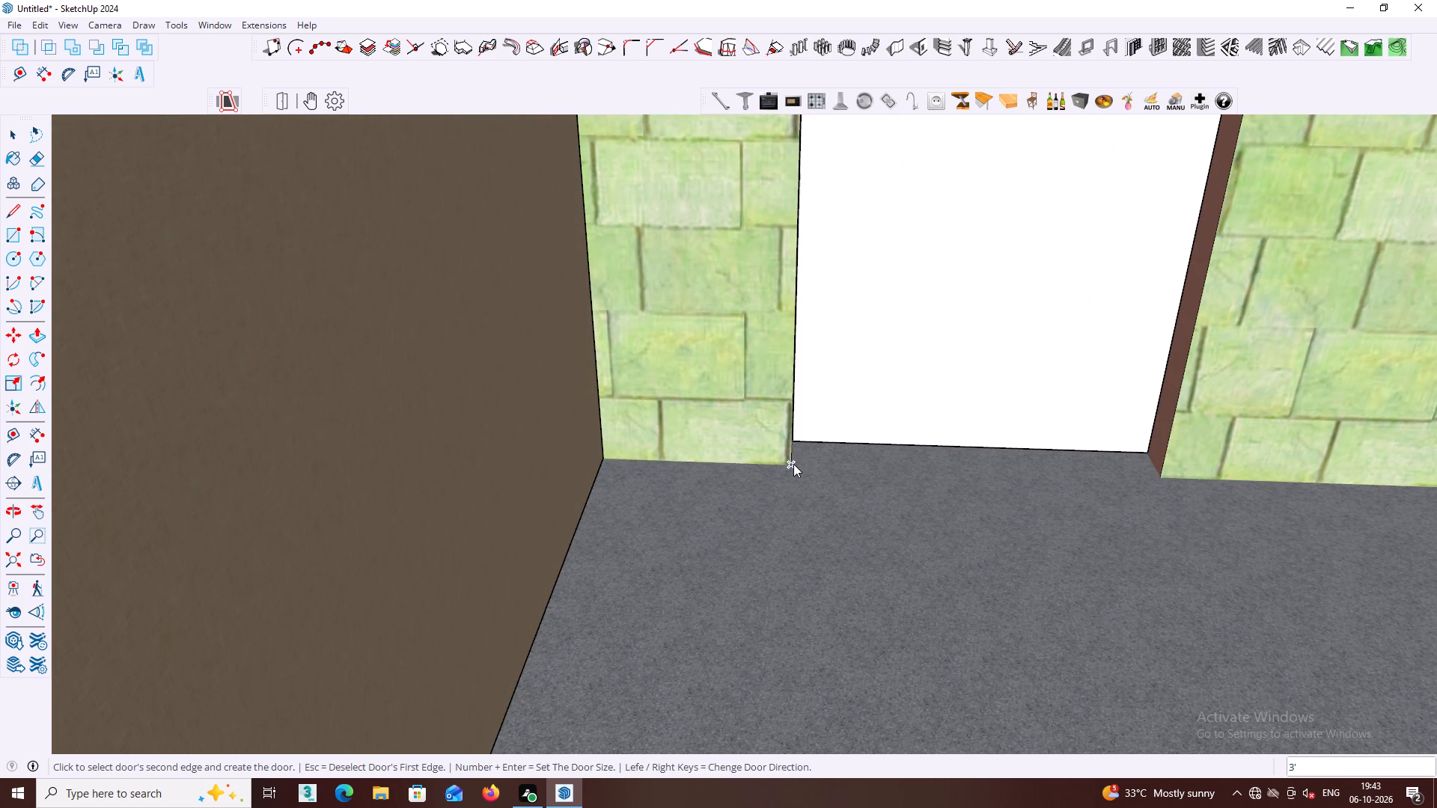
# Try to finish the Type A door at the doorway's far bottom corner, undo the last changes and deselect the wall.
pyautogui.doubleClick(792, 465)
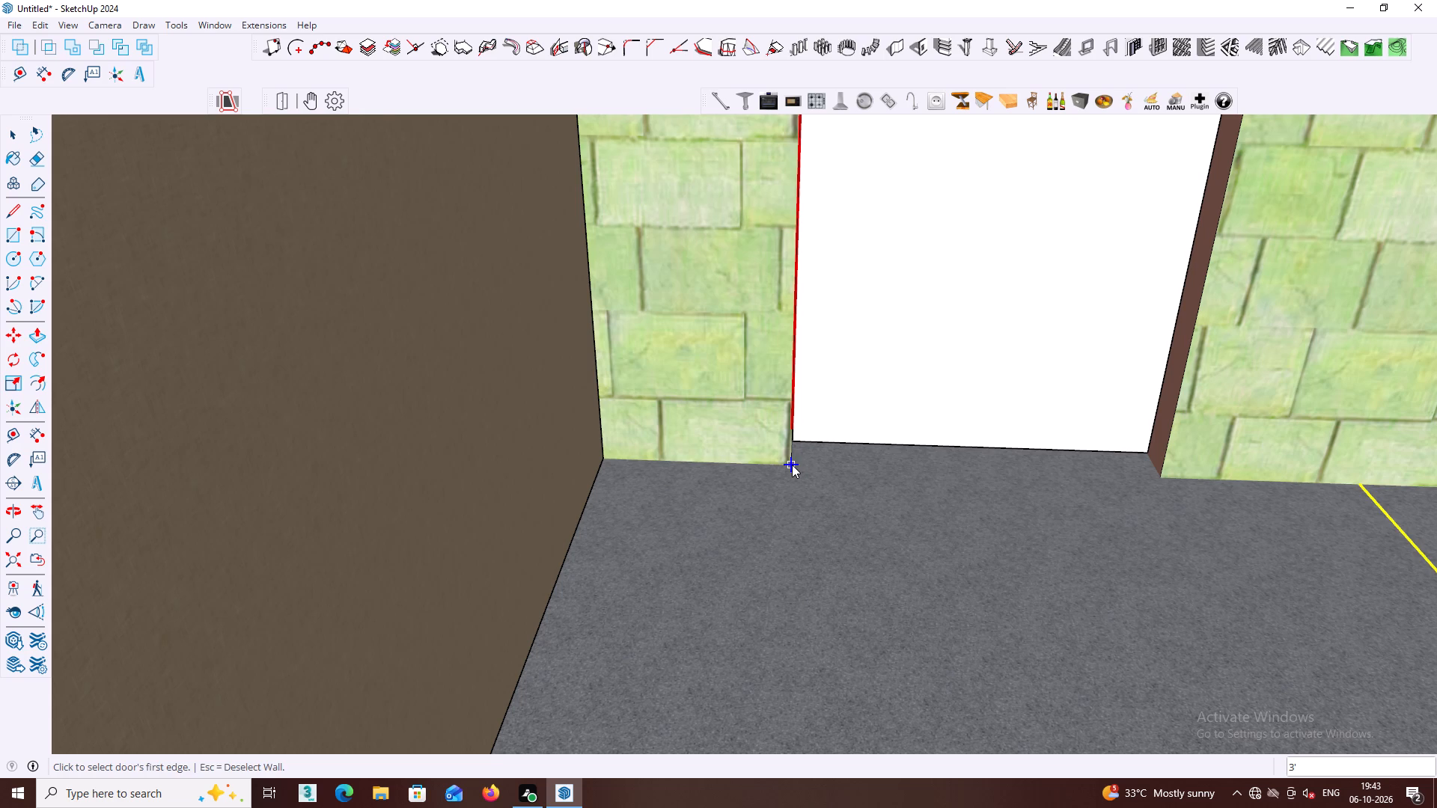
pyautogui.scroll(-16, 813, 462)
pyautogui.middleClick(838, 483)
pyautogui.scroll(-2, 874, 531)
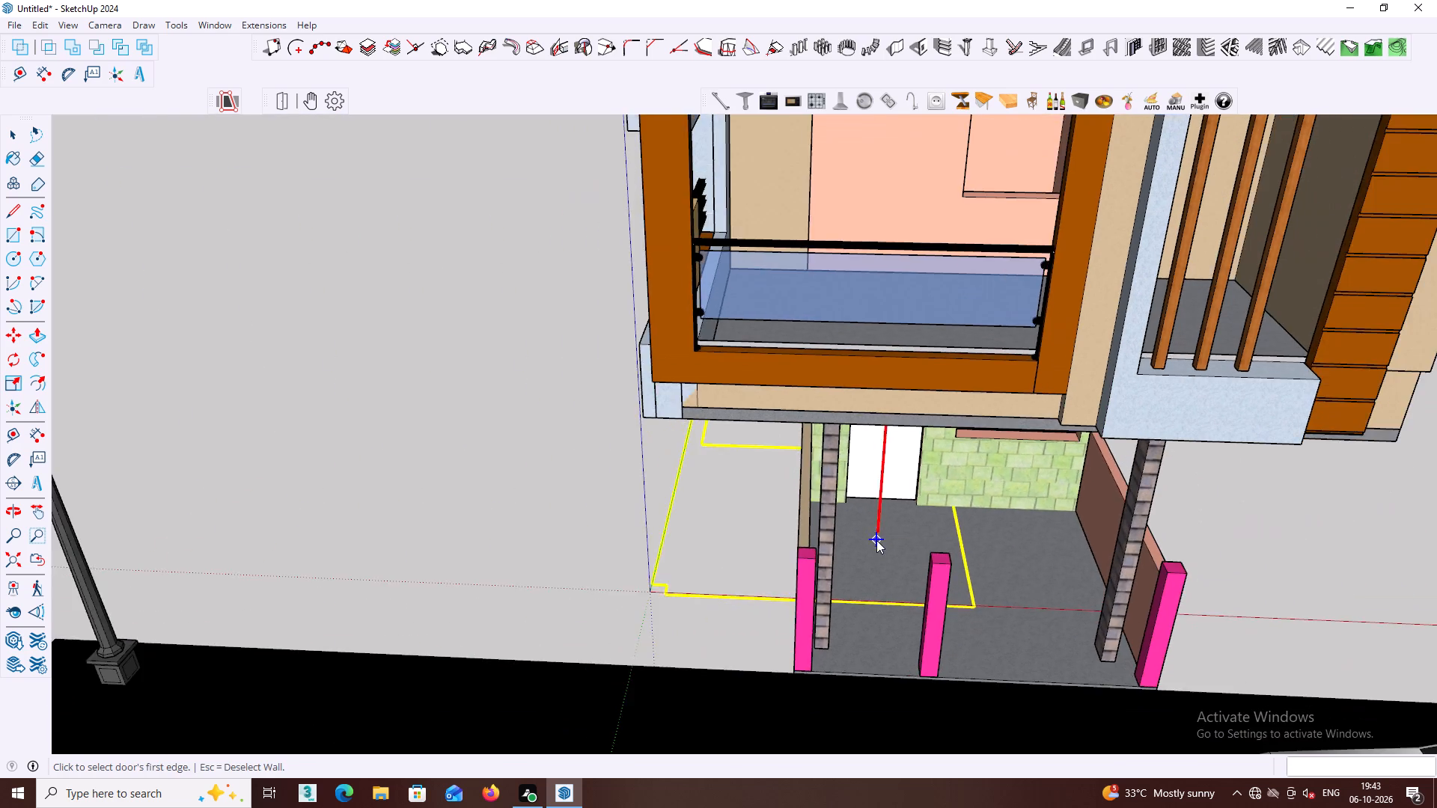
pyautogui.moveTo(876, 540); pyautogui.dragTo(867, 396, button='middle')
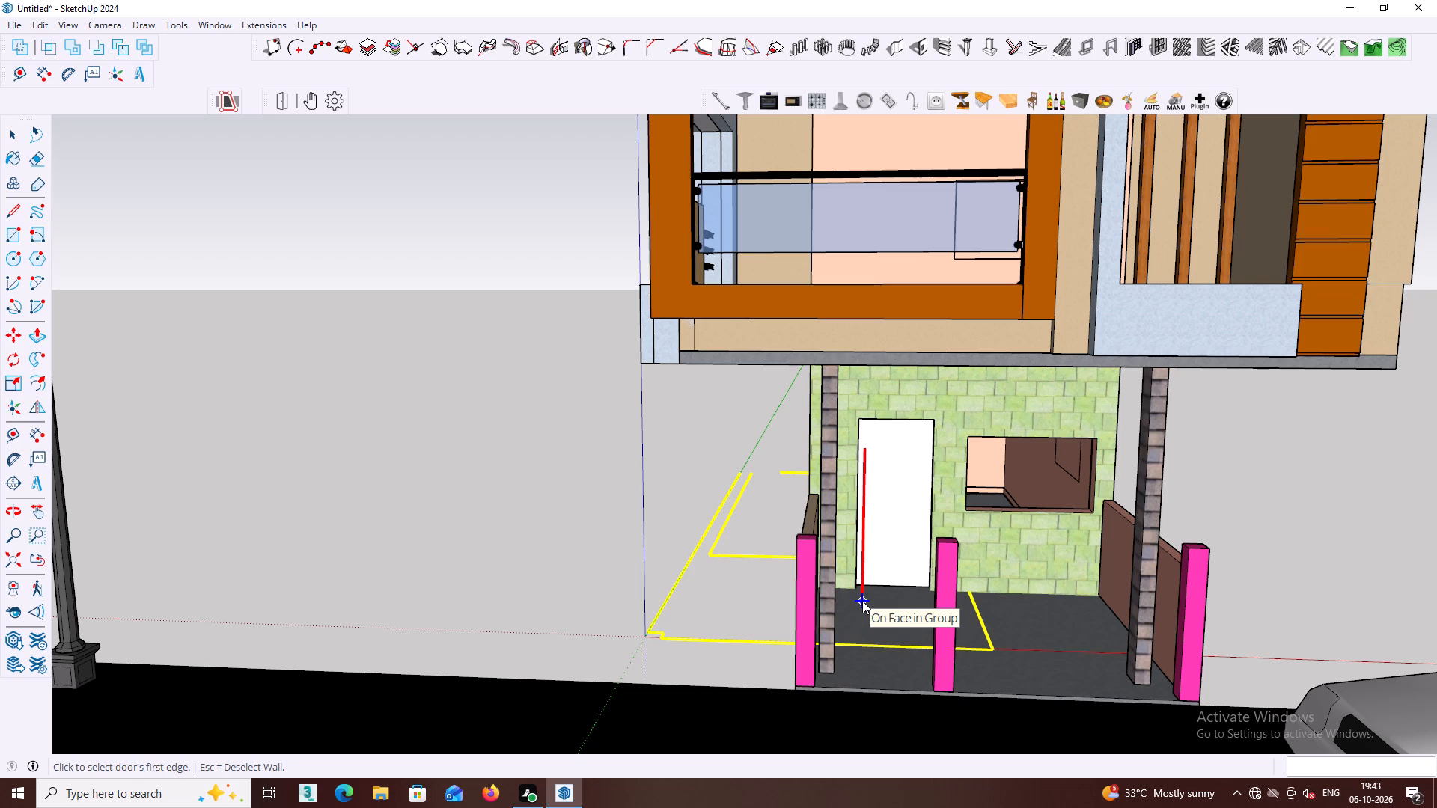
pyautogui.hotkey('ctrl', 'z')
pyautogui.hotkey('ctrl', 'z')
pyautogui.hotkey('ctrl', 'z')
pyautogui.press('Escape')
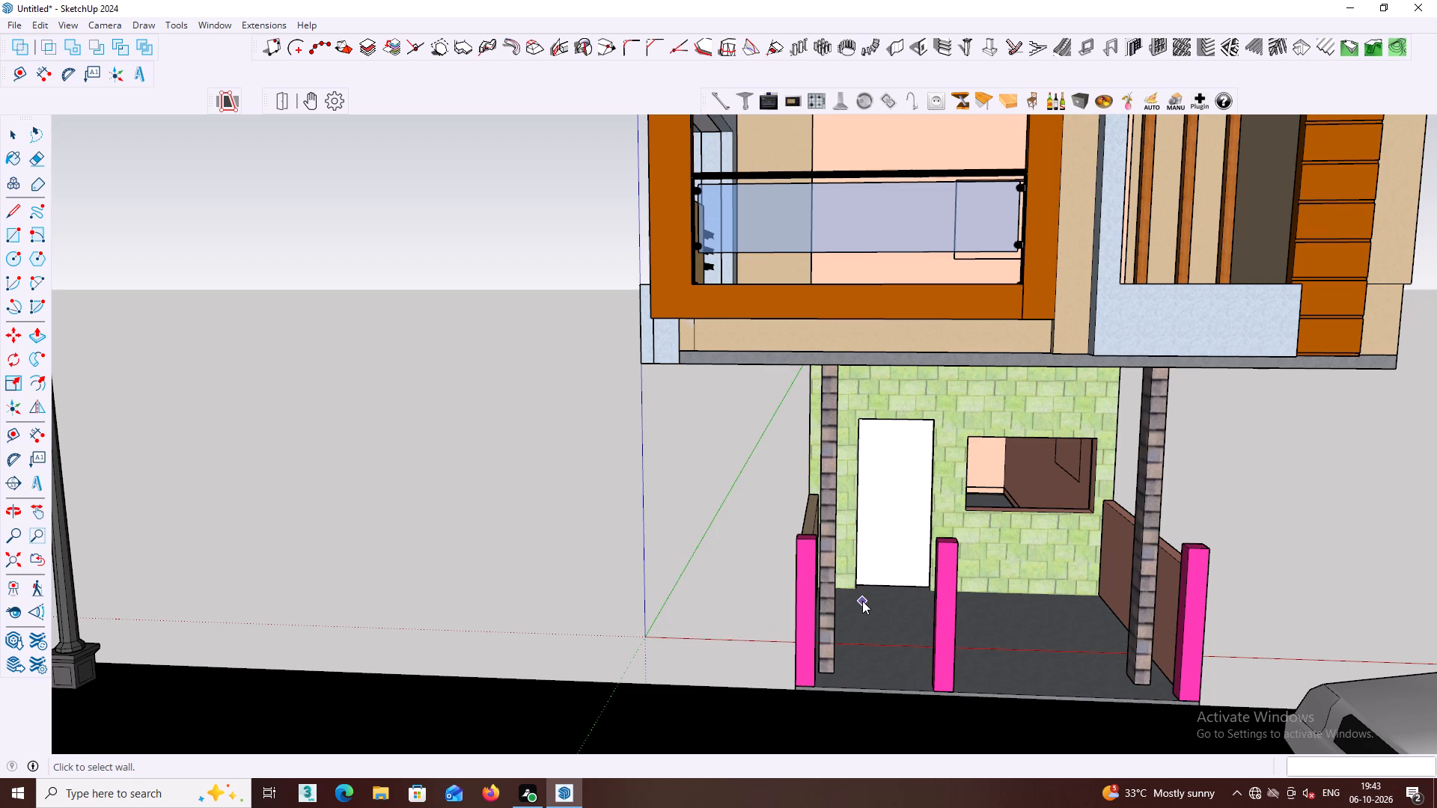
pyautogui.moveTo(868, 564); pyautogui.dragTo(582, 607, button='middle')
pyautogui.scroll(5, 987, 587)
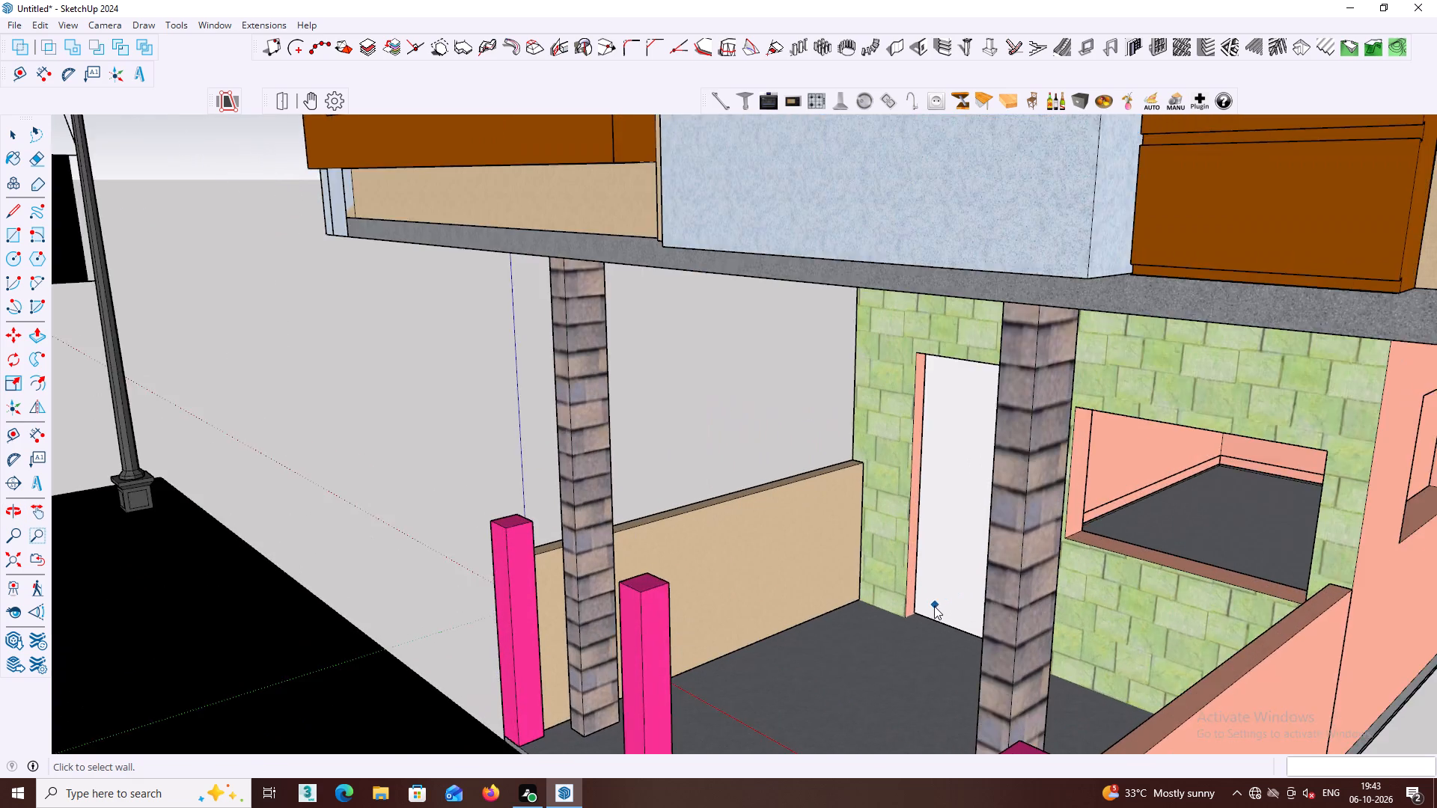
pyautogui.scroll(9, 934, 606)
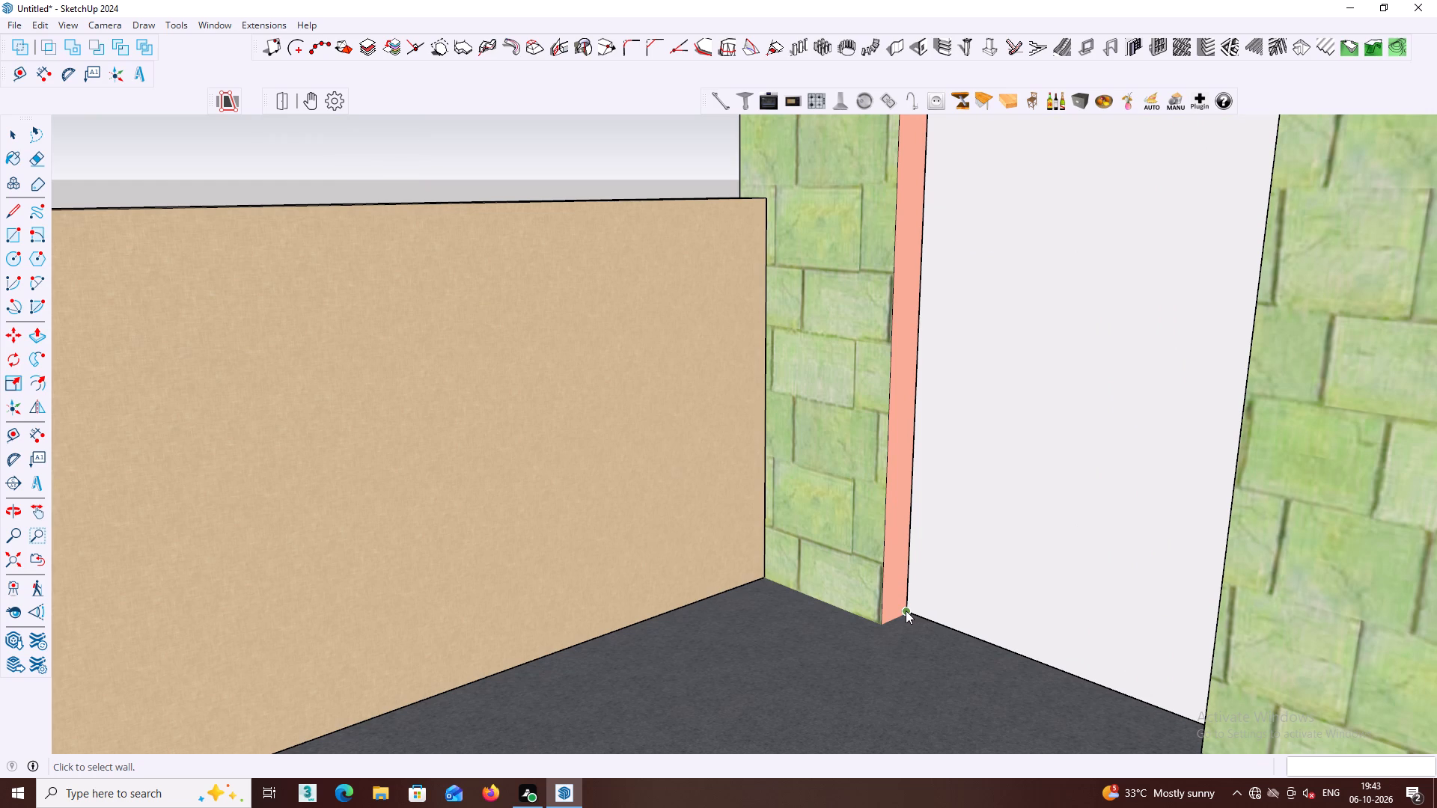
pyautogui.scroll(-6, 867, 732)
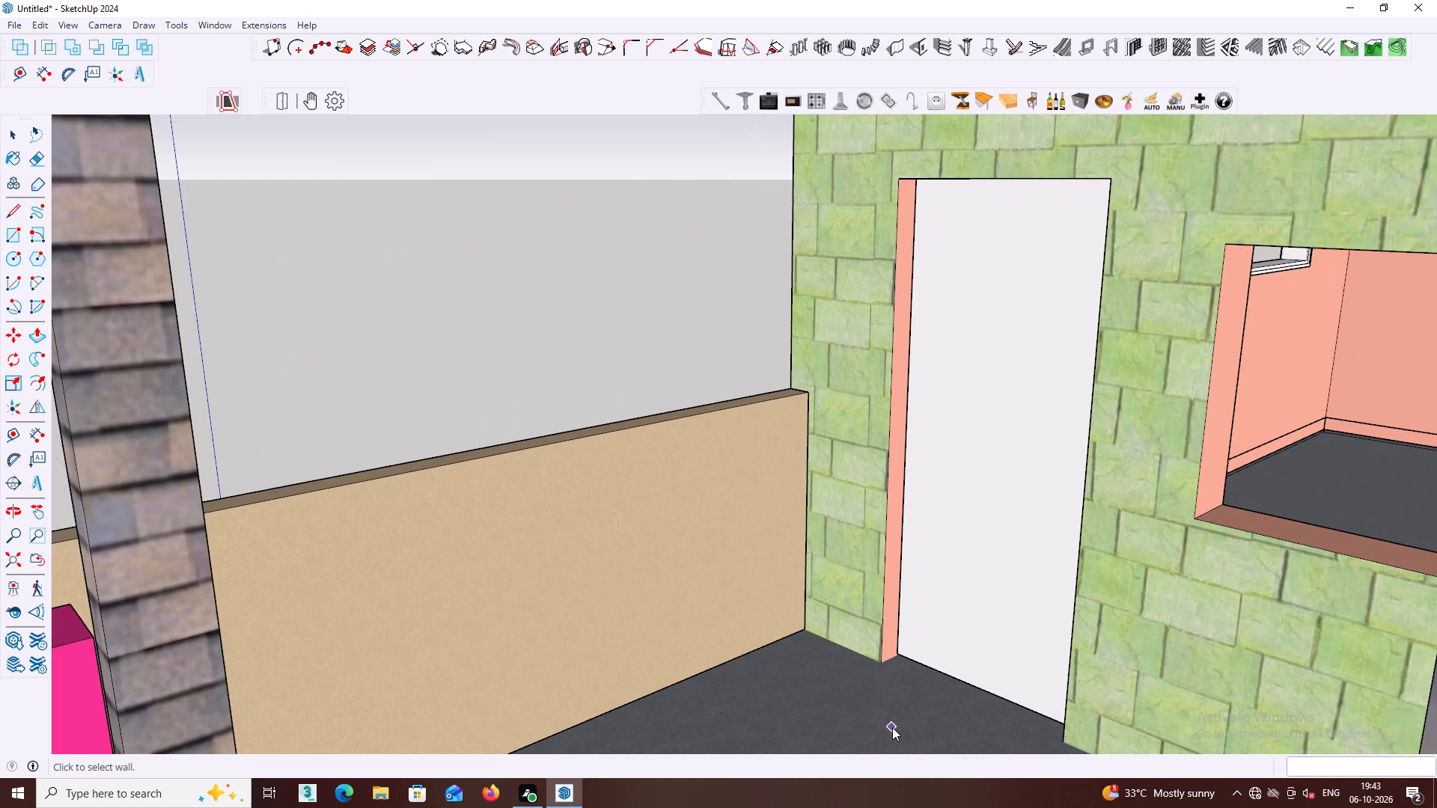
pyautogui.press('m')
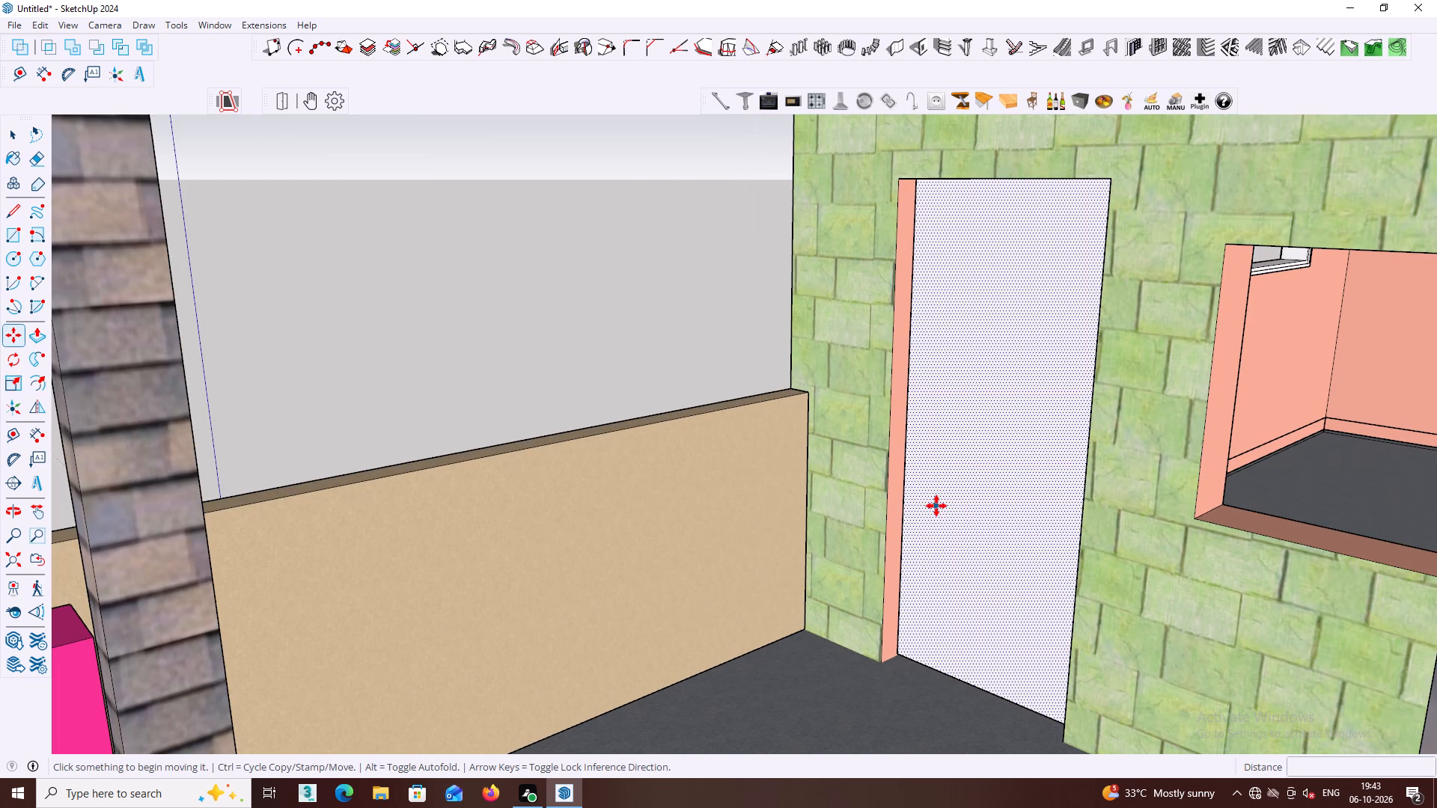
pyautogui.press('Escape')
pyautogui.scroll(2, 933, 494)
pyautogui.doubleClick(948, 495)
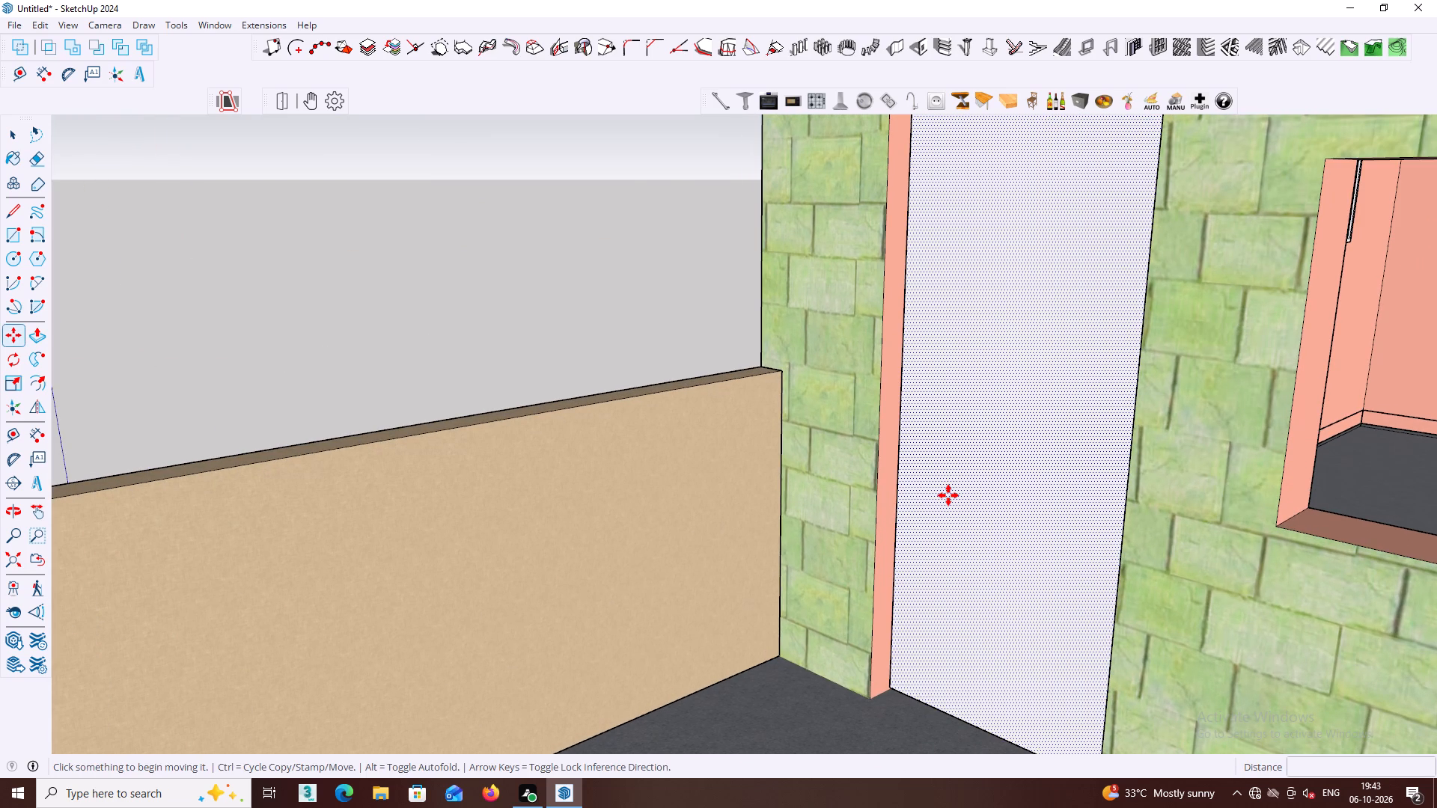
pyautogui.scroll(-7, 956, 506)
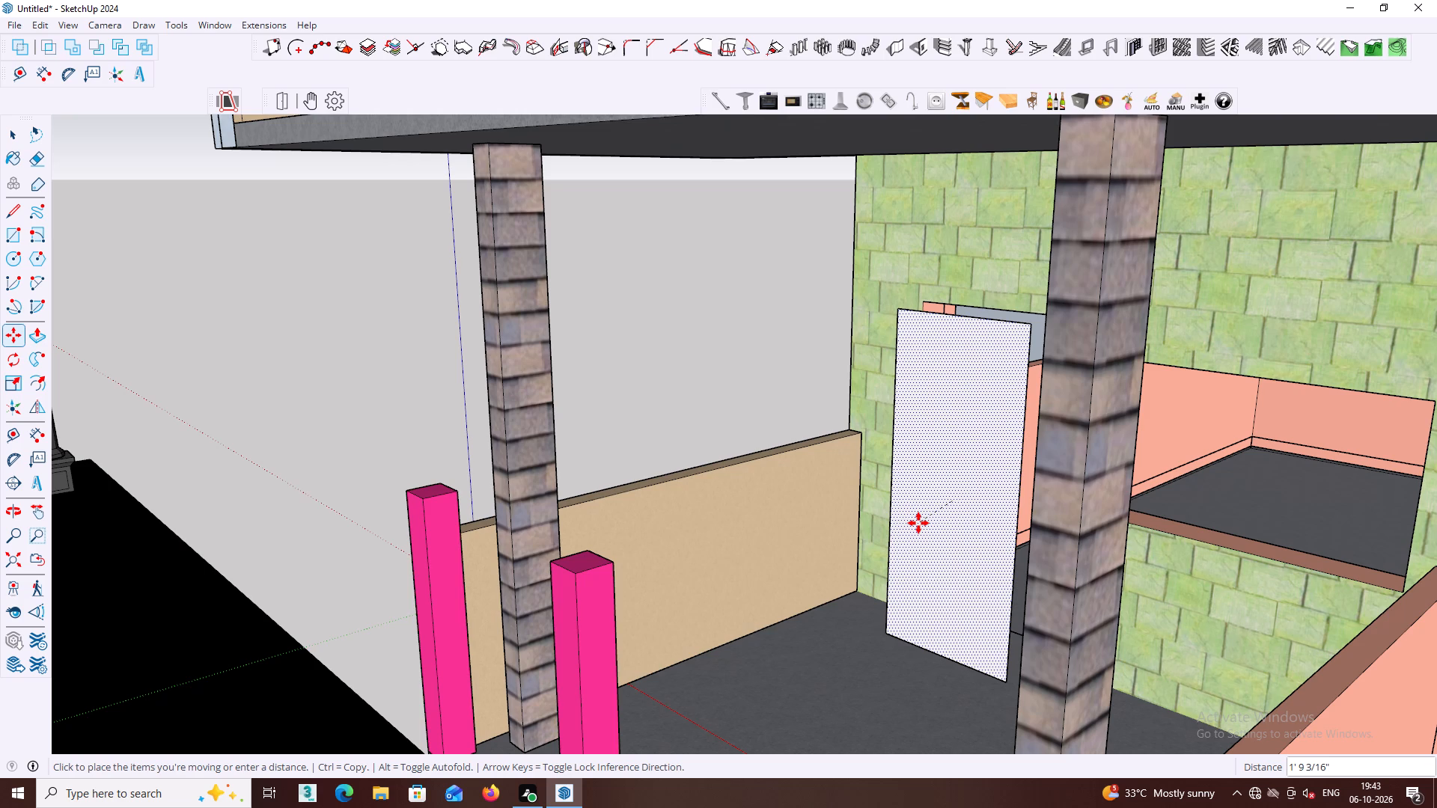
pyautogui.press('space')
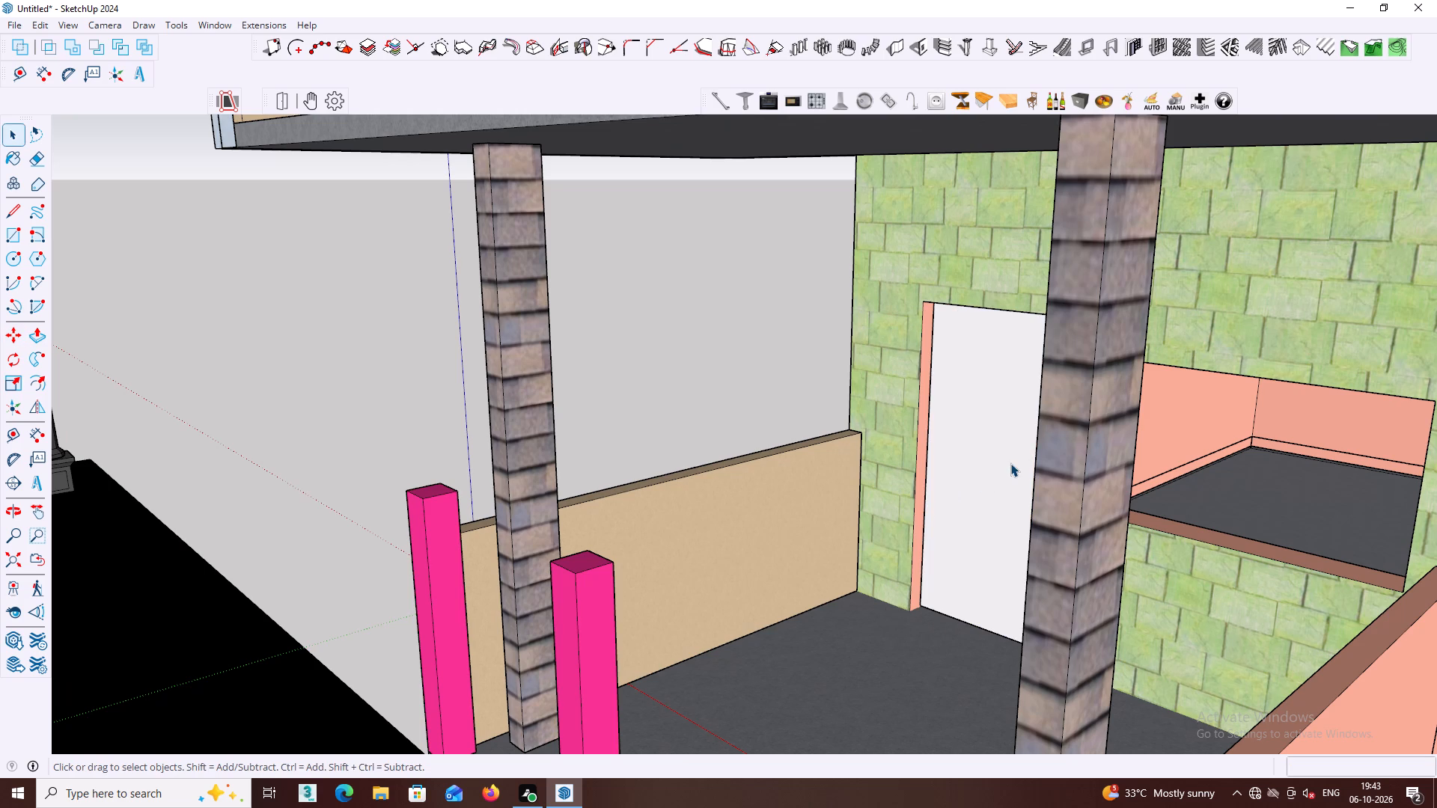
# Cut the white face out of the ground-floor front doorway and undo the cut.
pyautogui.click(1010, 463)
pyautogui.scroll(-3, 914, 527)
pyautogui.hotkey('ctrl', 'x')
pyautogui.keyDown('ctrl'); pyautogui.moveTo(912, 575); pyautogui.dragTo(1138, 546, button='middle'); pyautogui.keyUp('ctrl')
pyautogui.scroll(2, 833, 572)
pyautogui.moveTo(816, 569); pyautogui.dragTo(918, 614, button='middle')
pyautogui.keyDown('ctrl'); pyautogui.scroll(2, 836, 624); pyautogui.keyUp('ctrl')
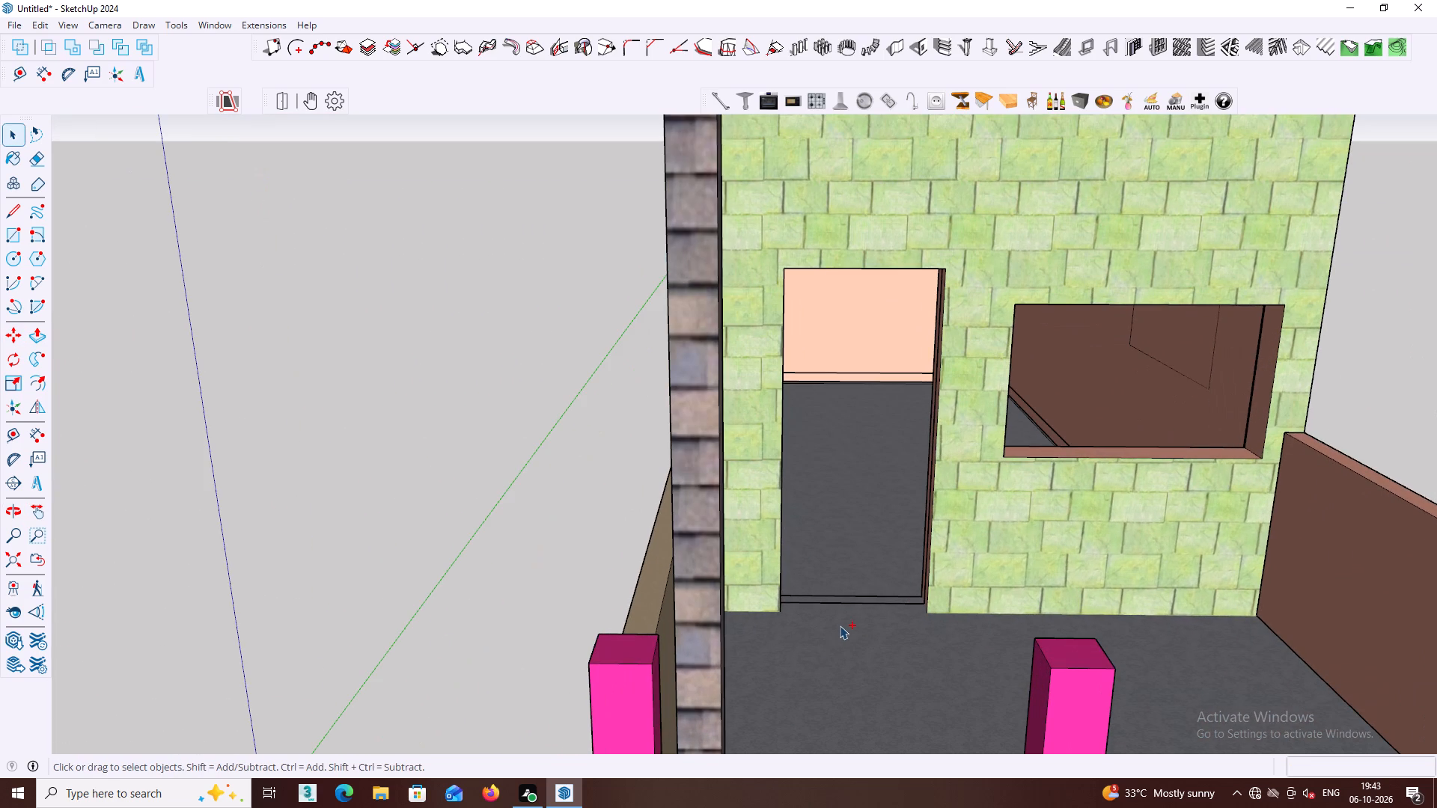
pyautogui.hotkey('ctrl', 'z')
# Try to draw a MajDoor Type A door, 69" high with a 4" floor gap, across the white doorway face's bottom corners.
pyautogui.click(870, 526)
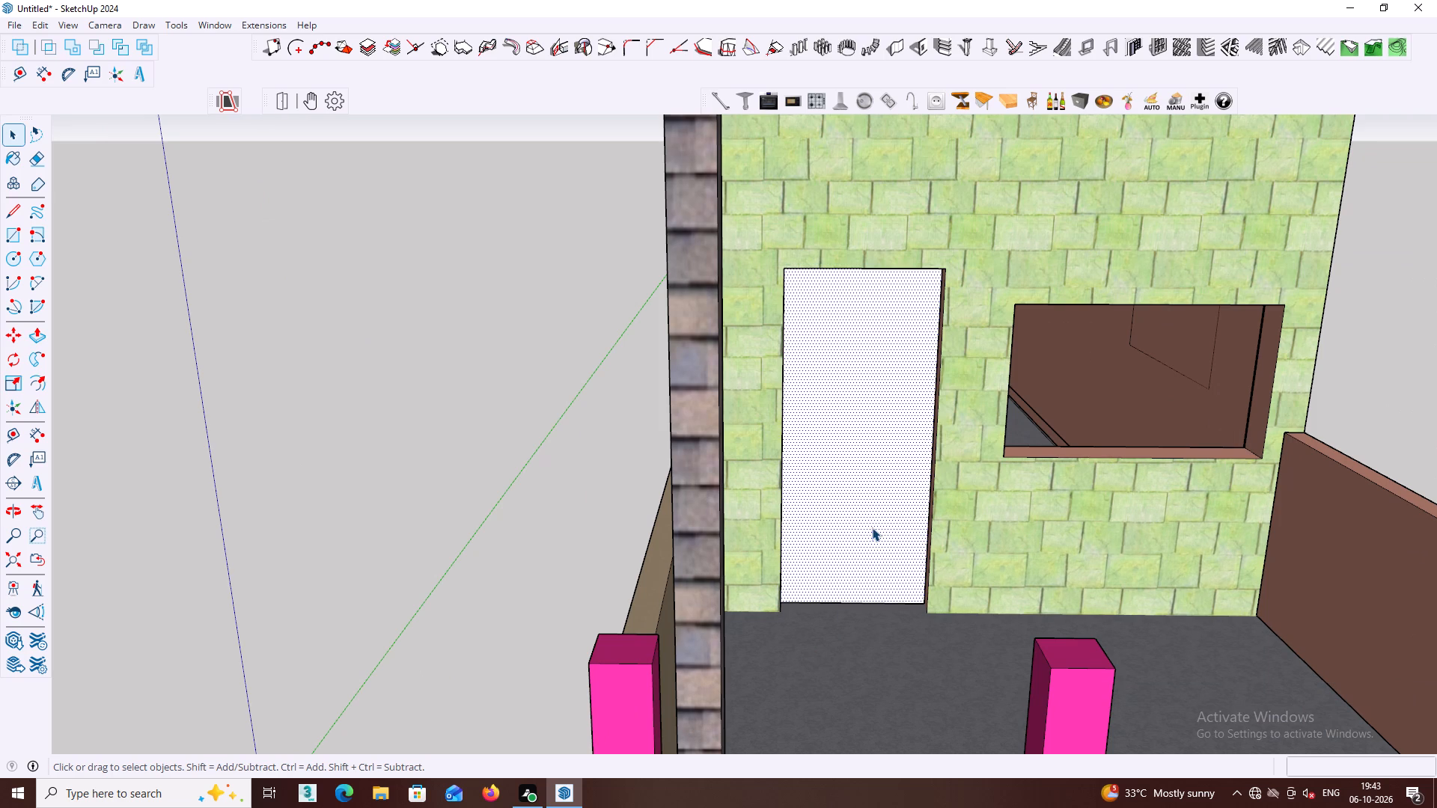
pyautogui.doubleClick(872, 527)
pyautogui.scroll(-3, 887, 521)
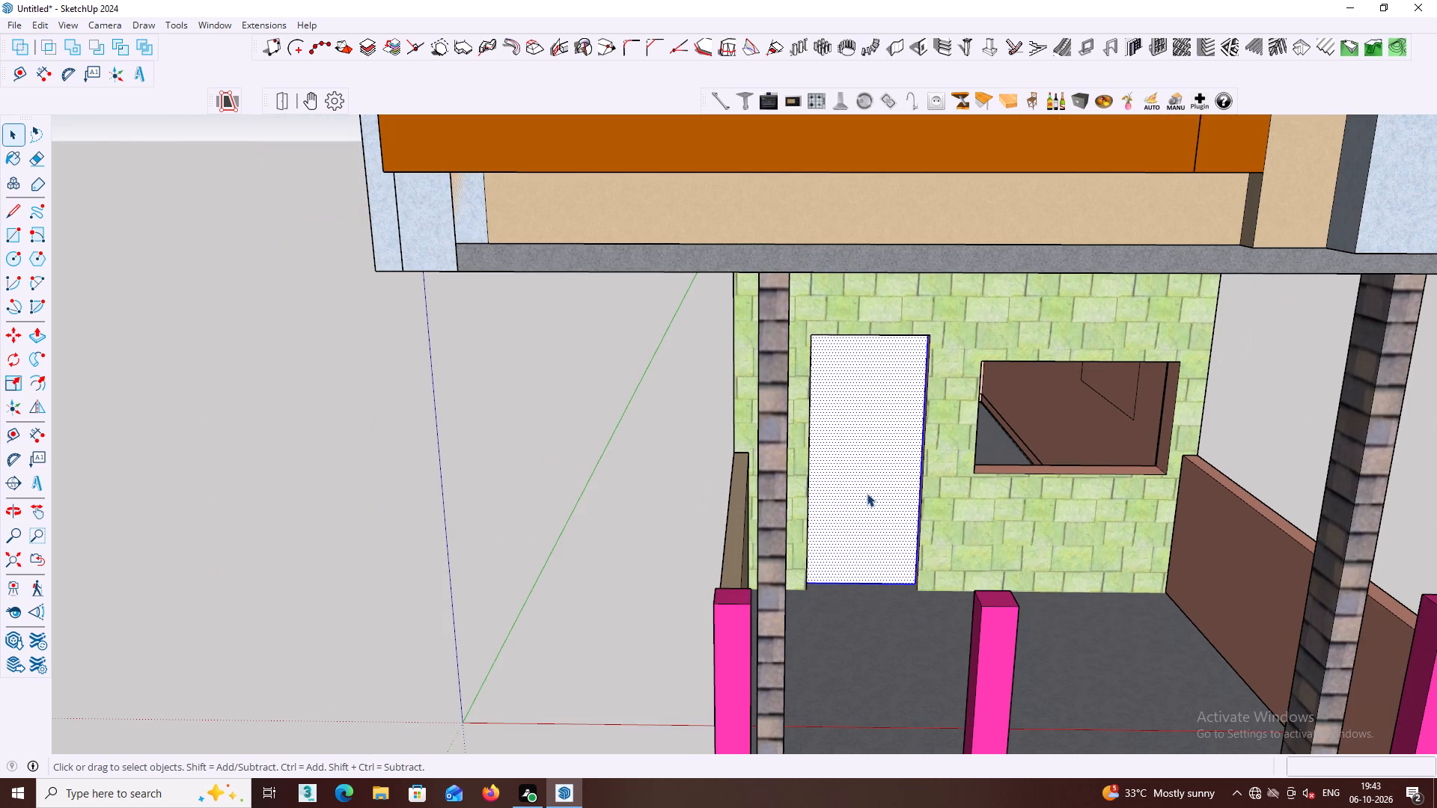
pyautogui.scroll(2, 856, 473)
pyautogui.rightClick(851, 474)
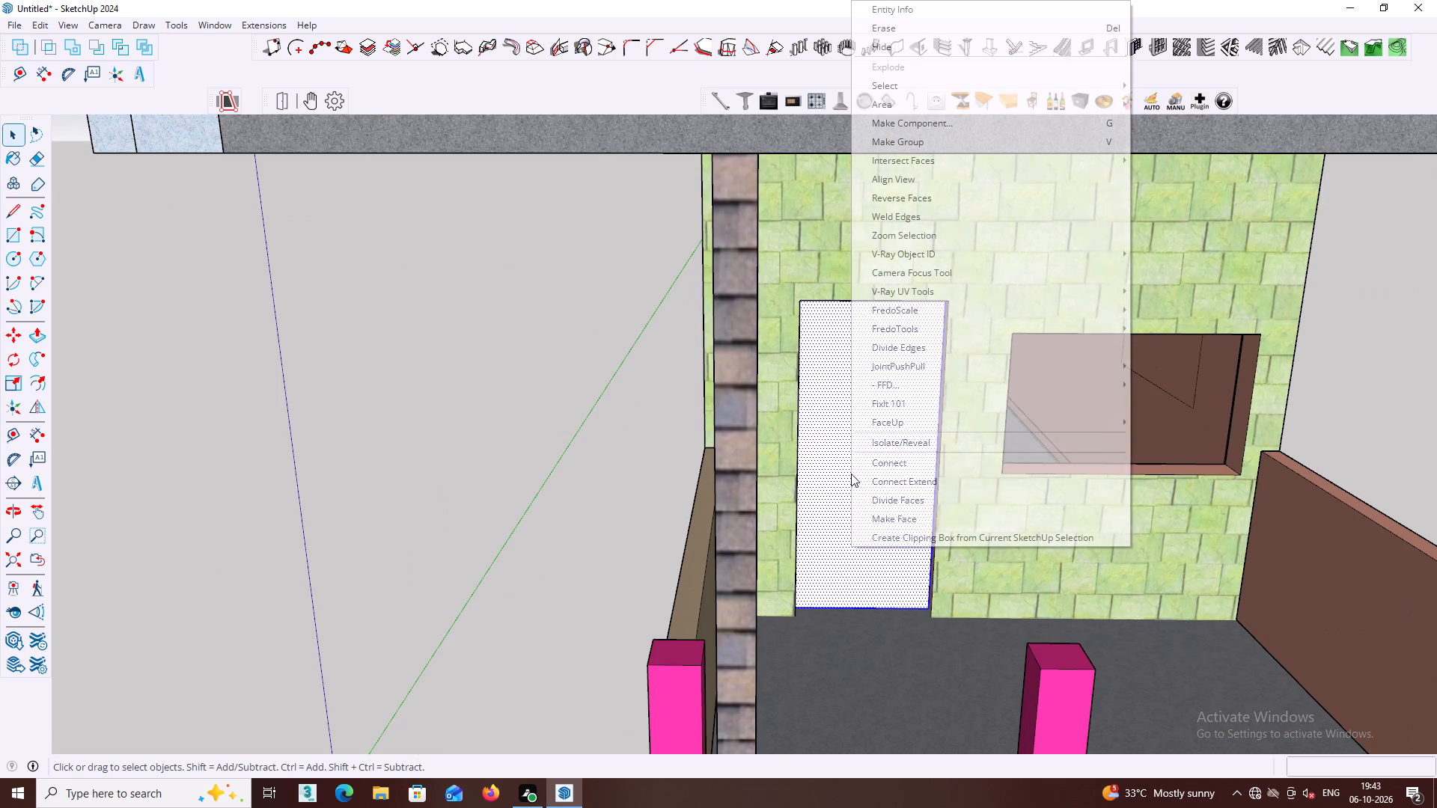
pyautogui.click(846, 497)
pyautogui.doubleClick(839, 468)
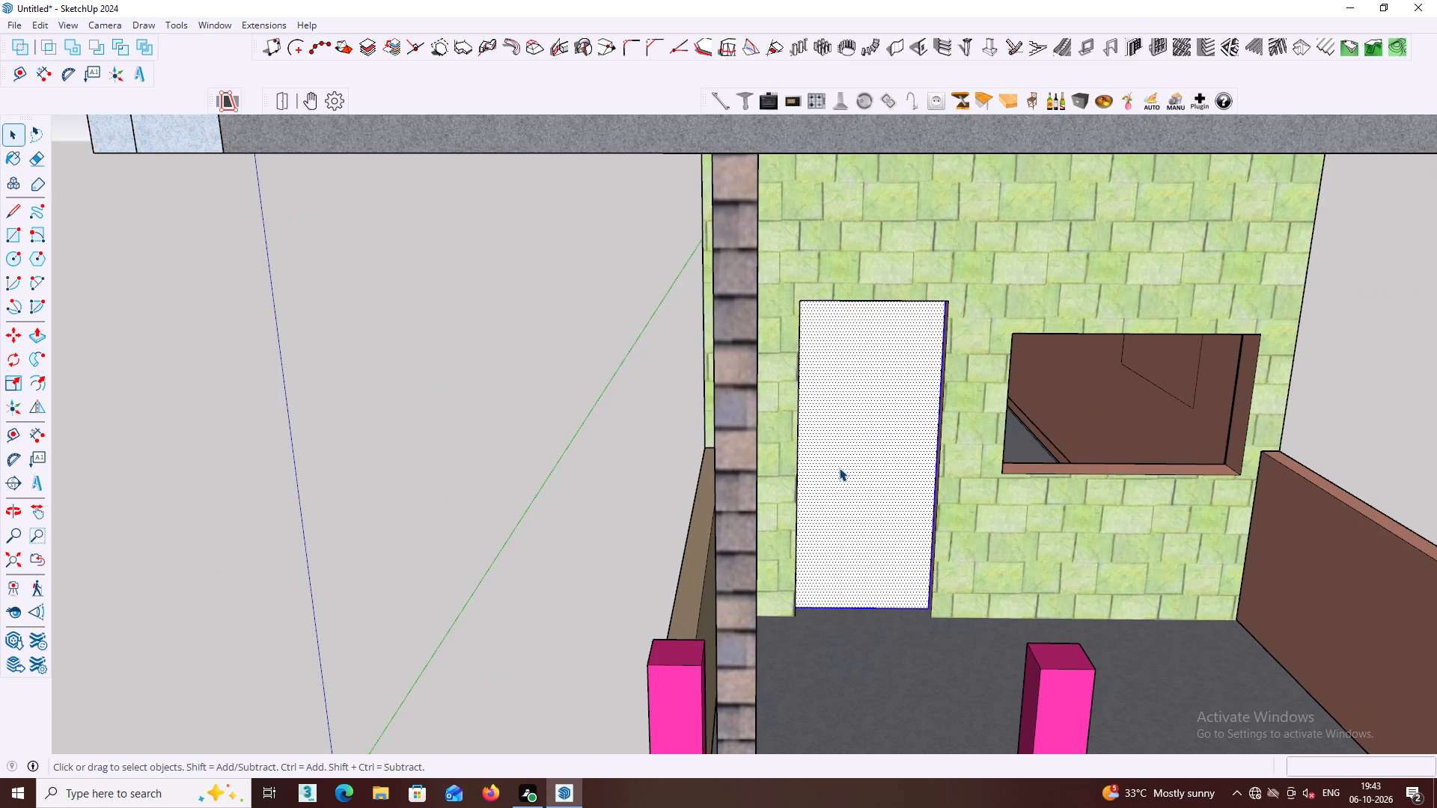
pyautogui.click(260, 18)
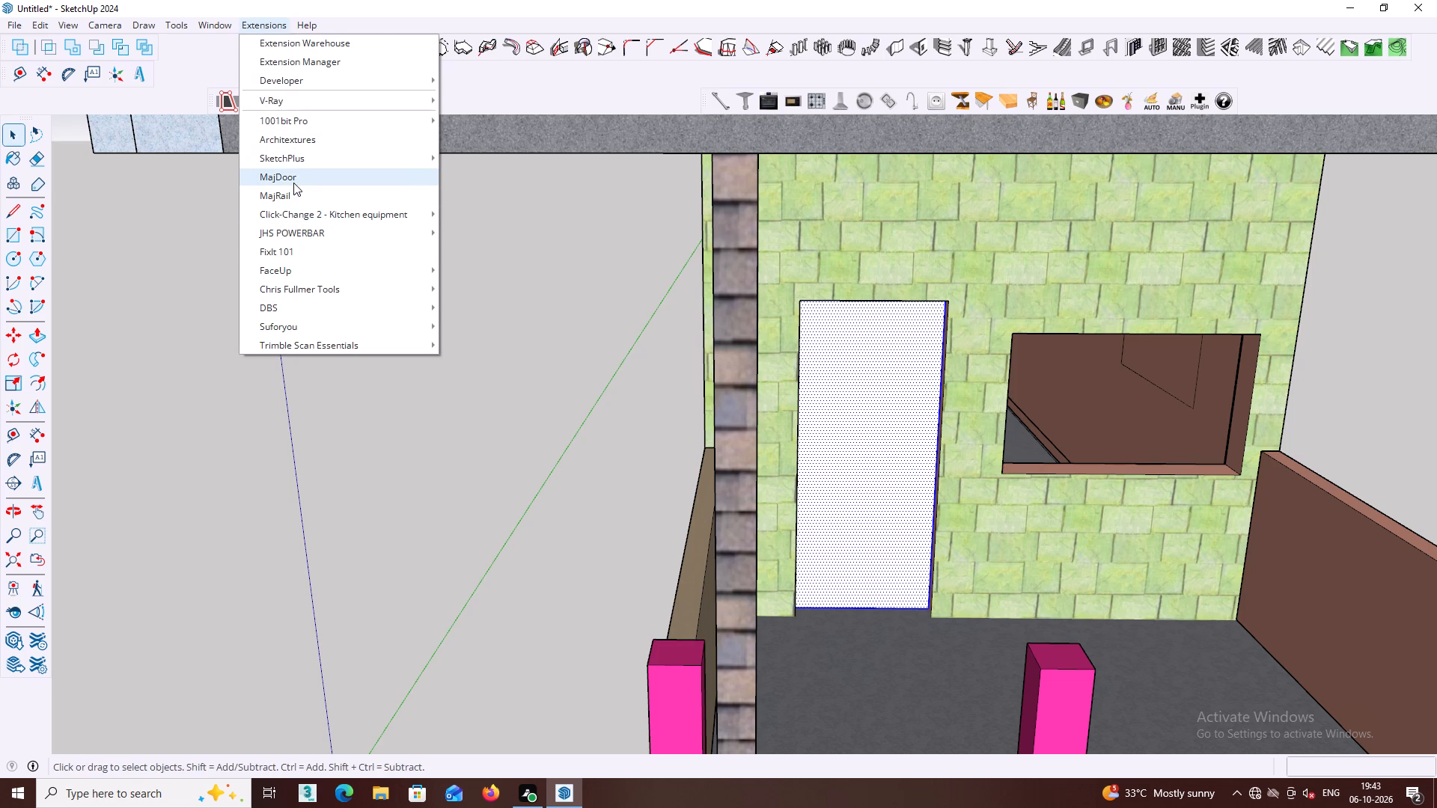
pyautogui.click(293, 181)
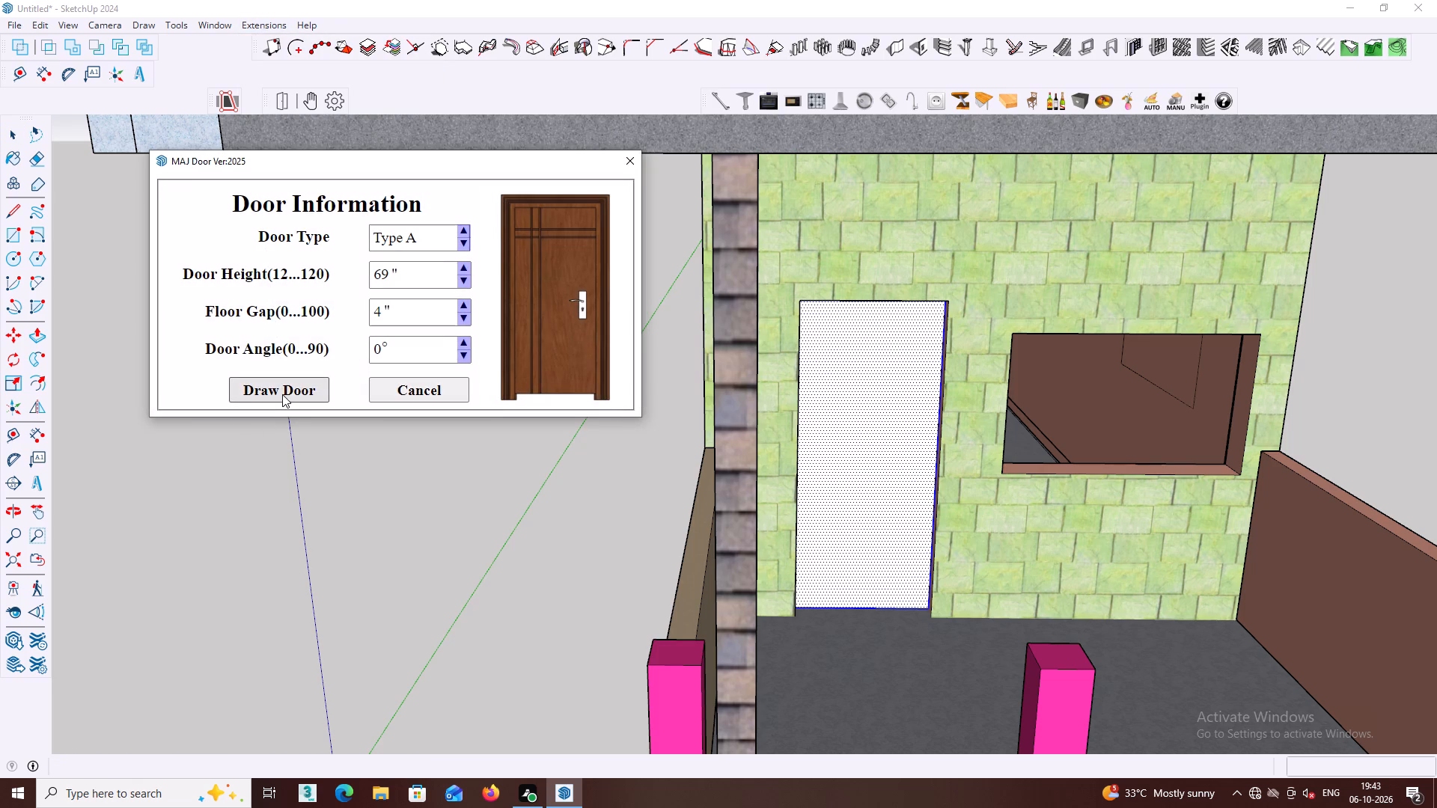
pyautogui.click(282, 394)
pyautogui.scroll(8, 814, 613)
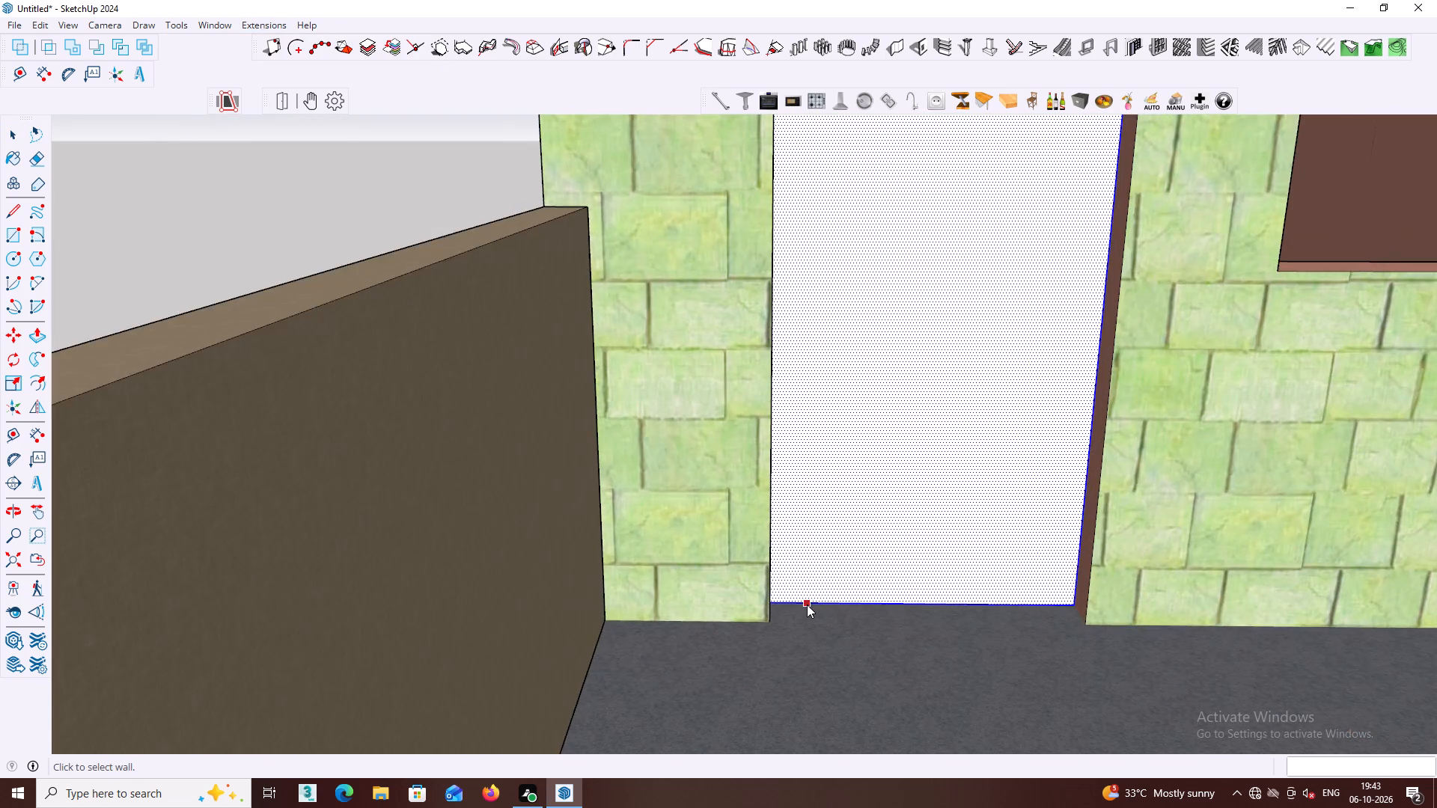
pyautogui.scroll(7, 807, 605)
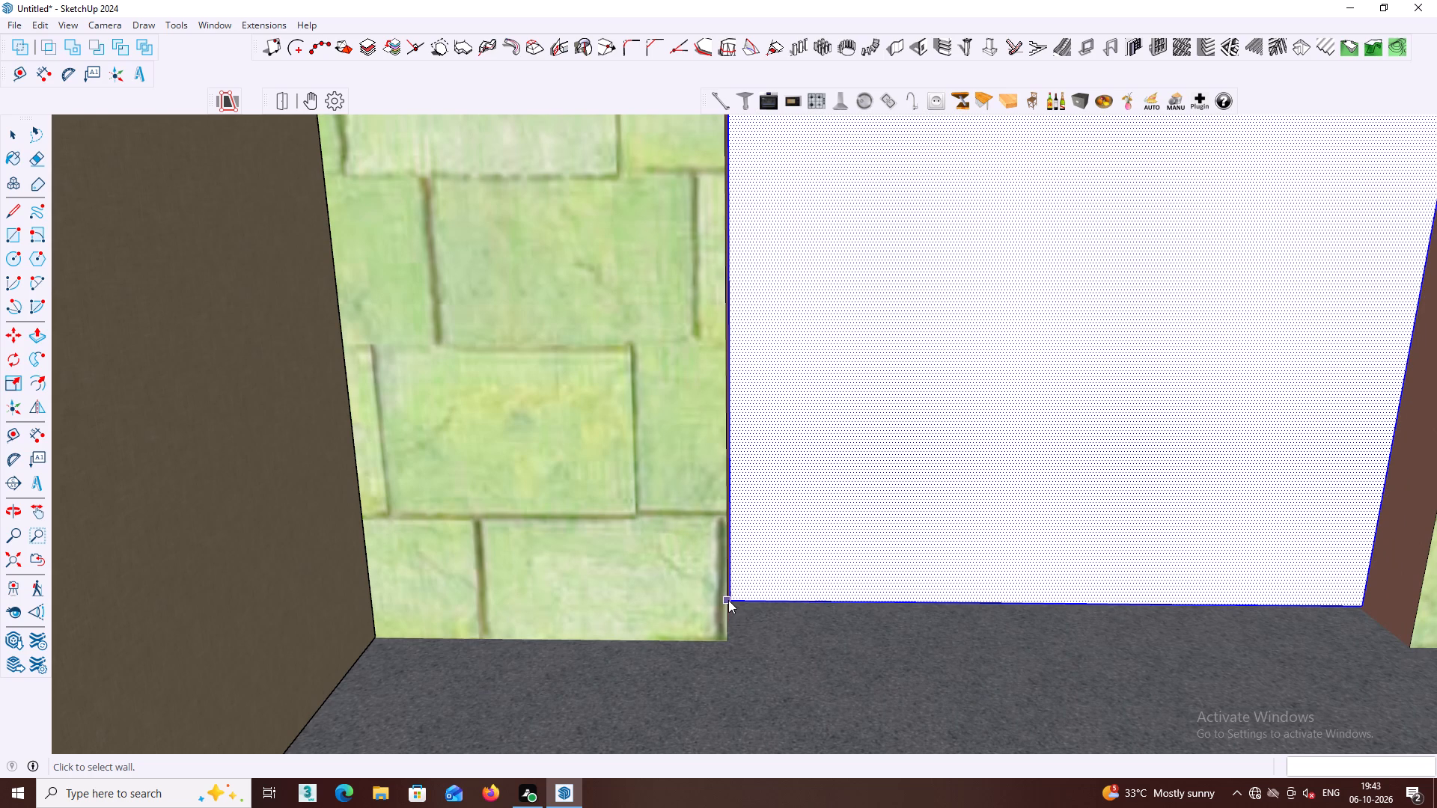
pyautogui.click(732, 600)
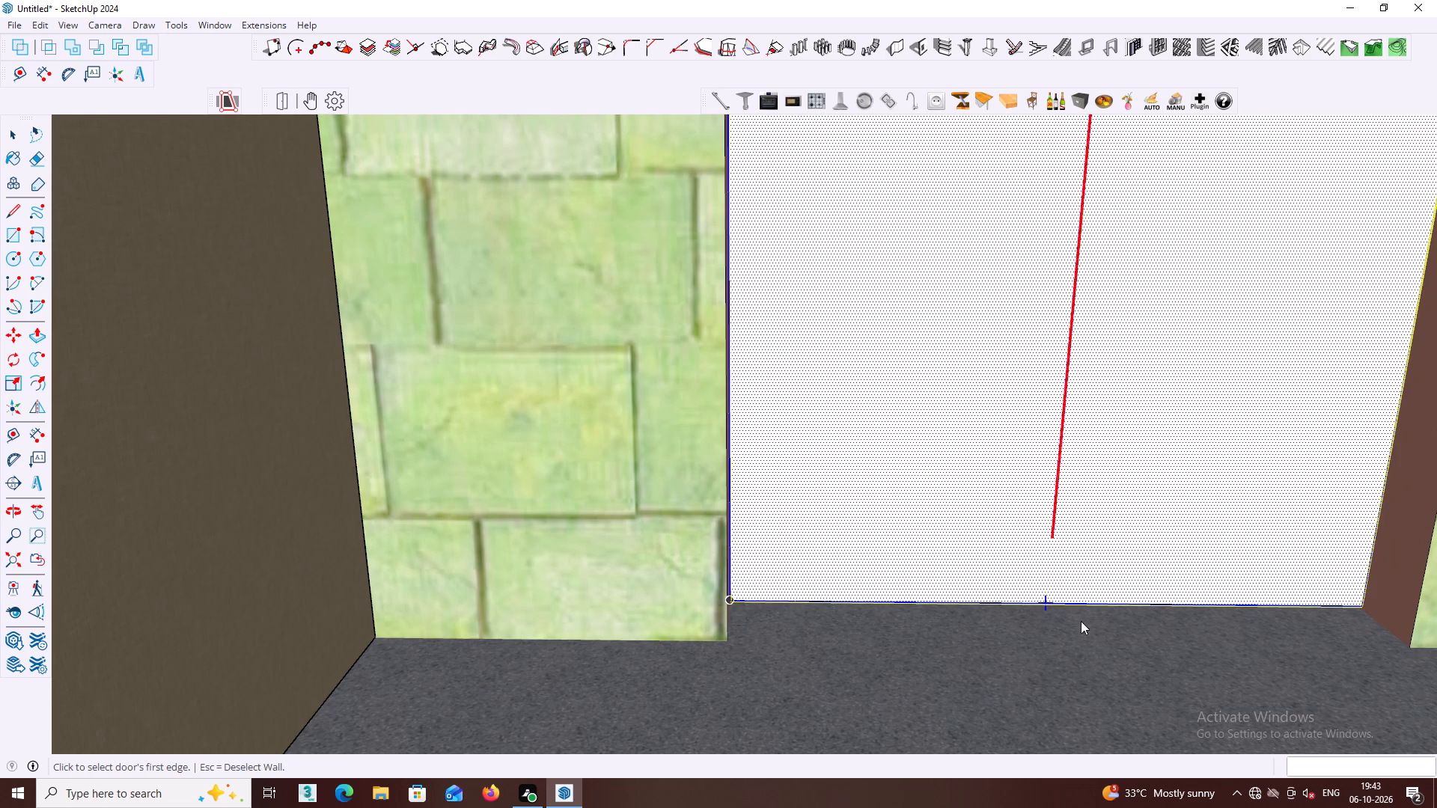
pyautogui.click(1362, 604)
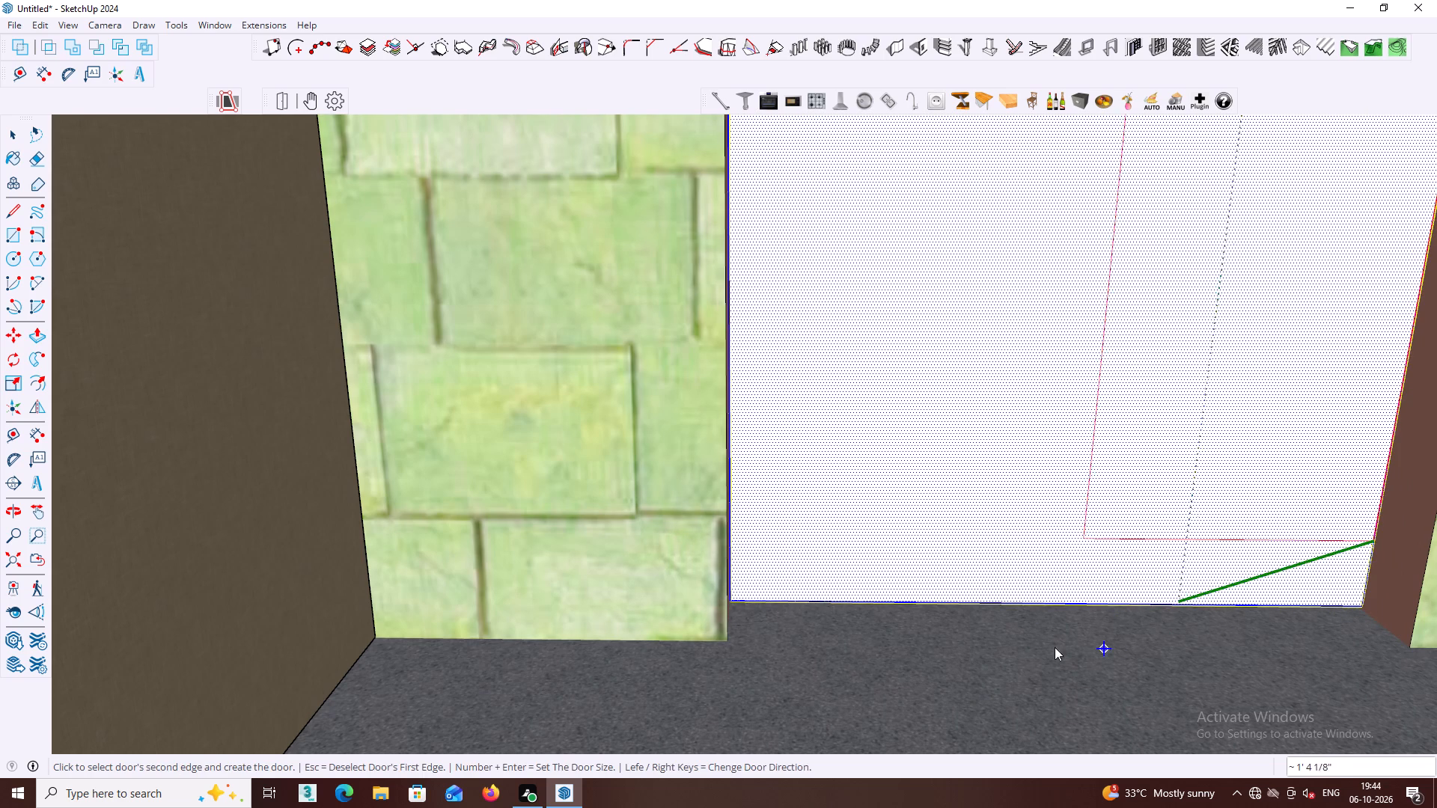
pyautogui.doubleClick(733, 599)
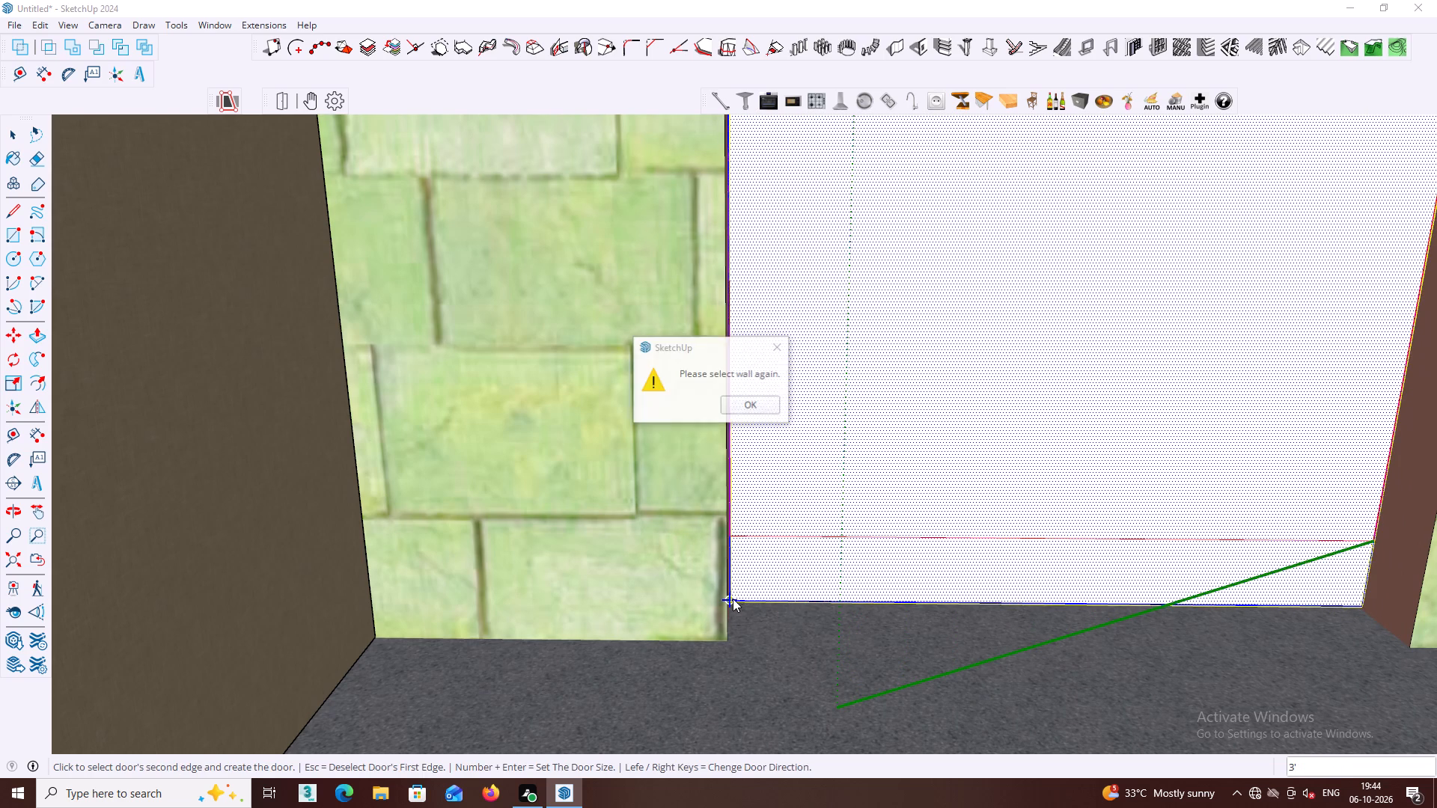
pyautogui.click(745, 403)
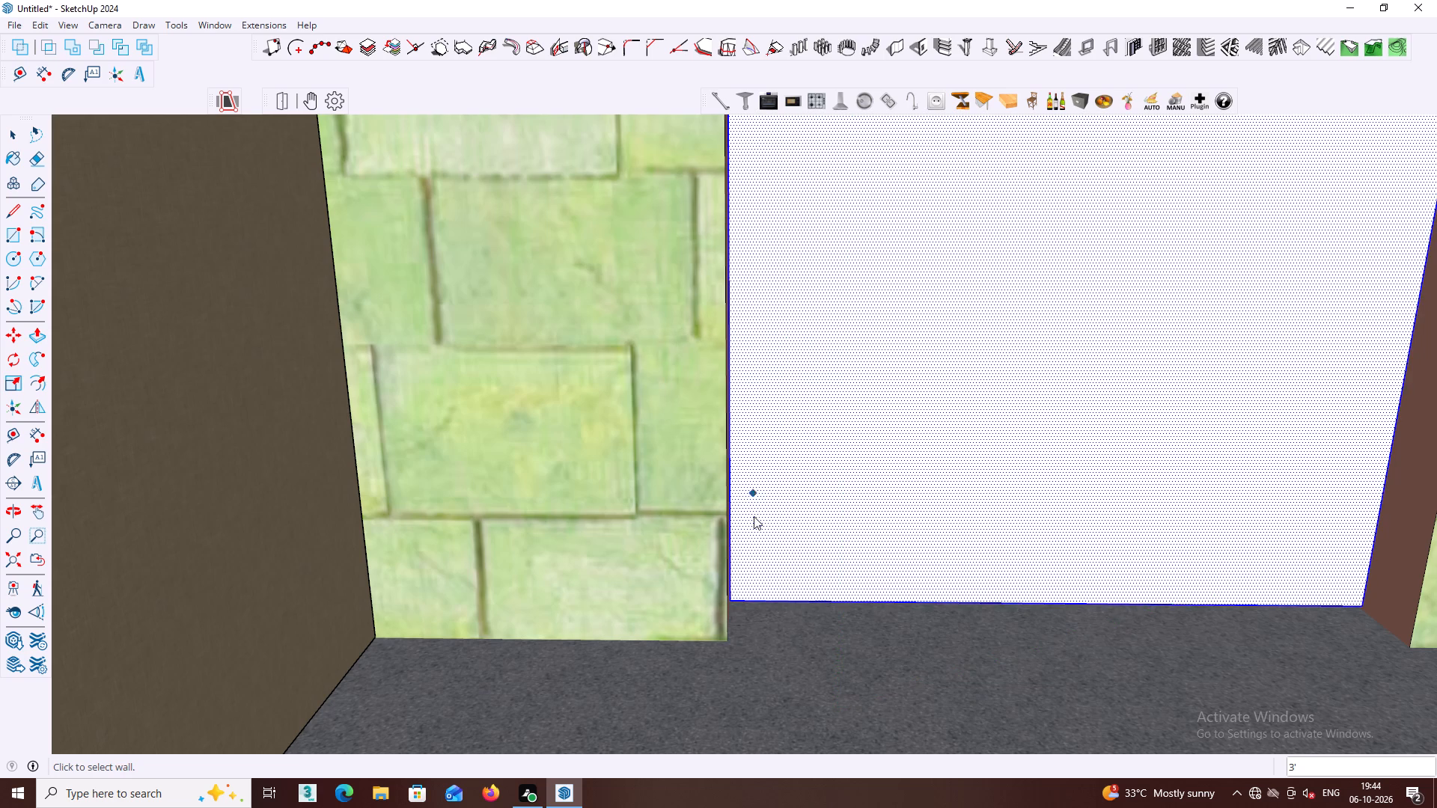
# Push/Pull the white doorway face 4 1/2" outward to the bottom outer corner of the wall opening.
pyautogui.scroll(-19, 743, 542)
pyautogui.scroll(3, 743, 434)
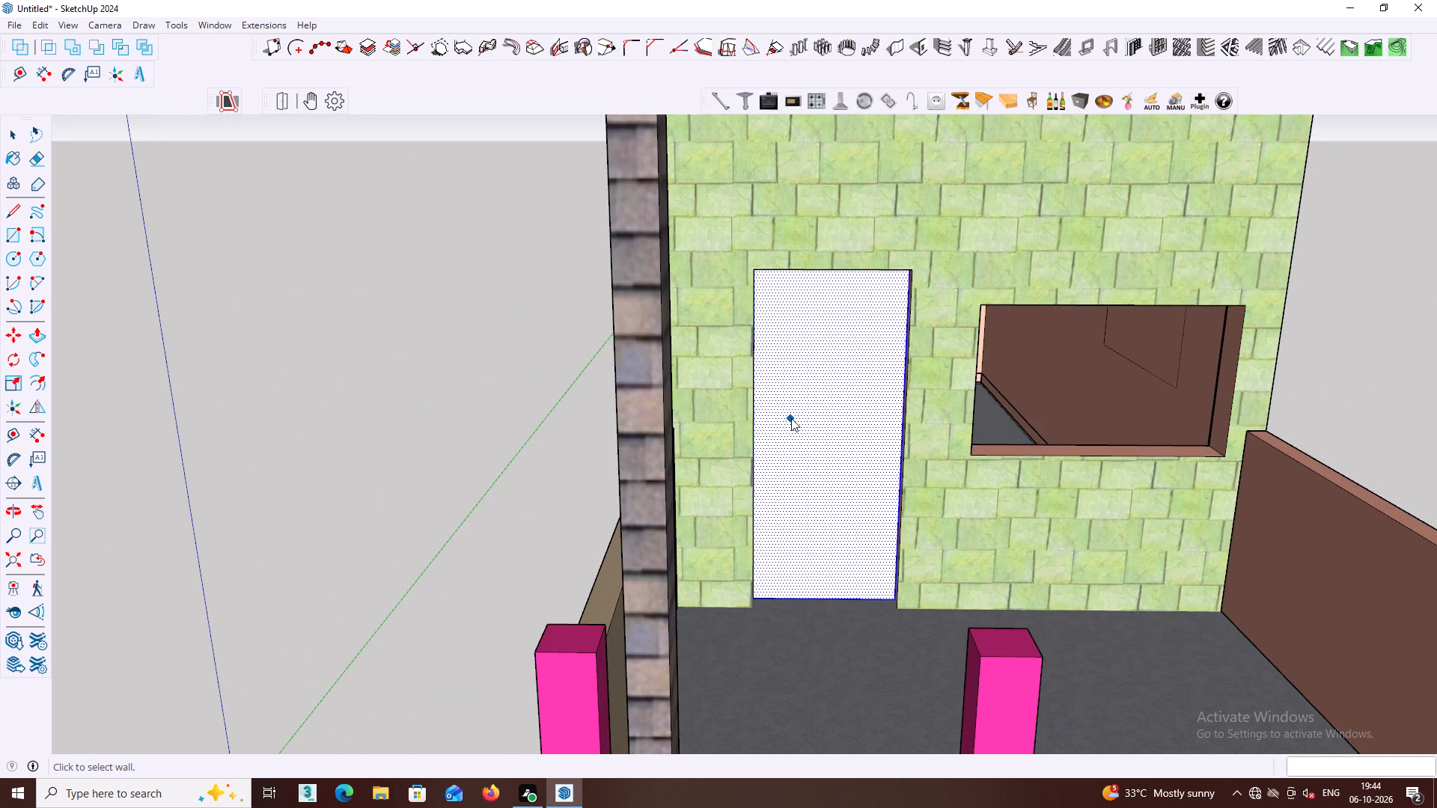
pyautogui.press('space')
pyautogui.press('space')
pyautogui.click(817, 392)
pyautogui.tripleClick(823, 395)
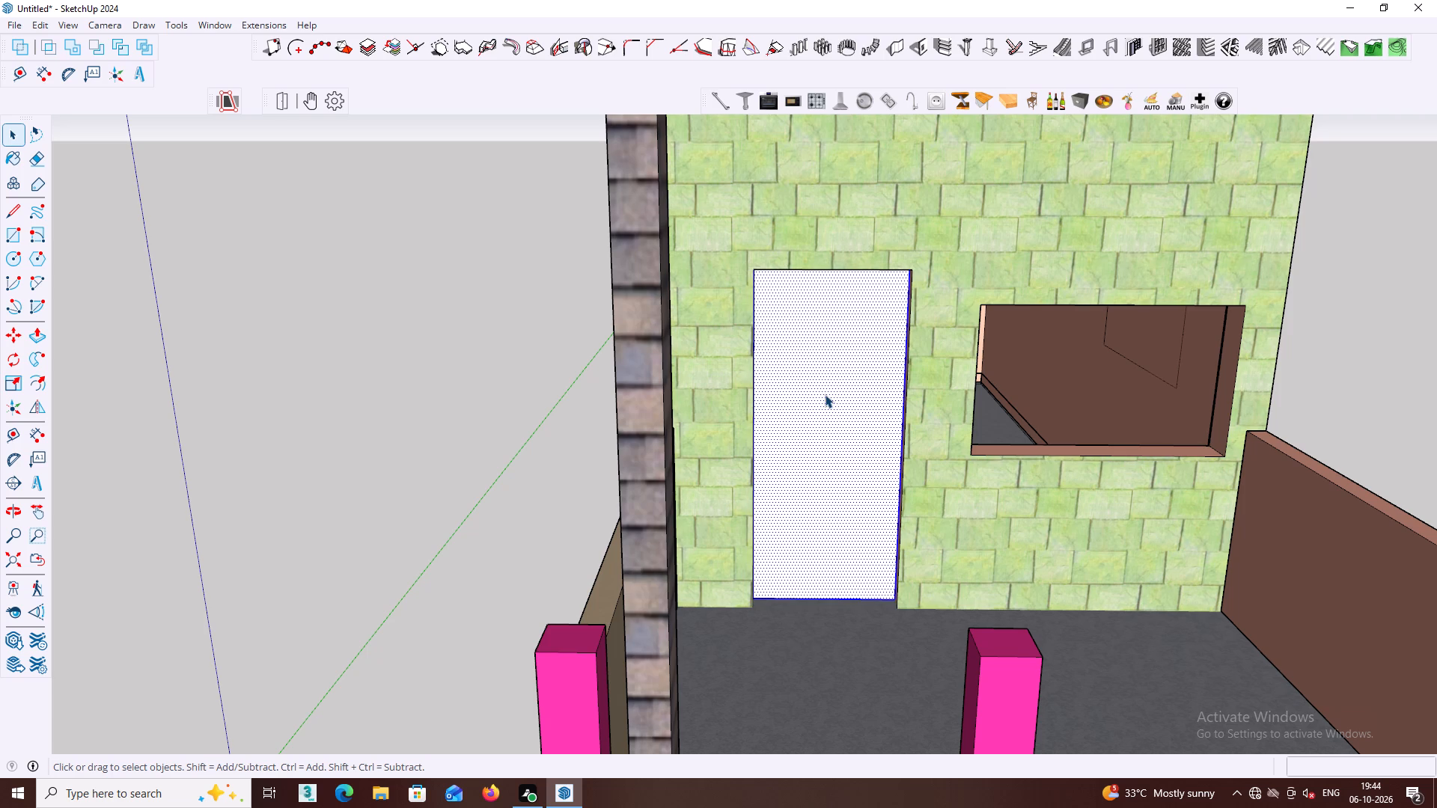
pyautogui.click(825, 394)
pyautogui.press('p')
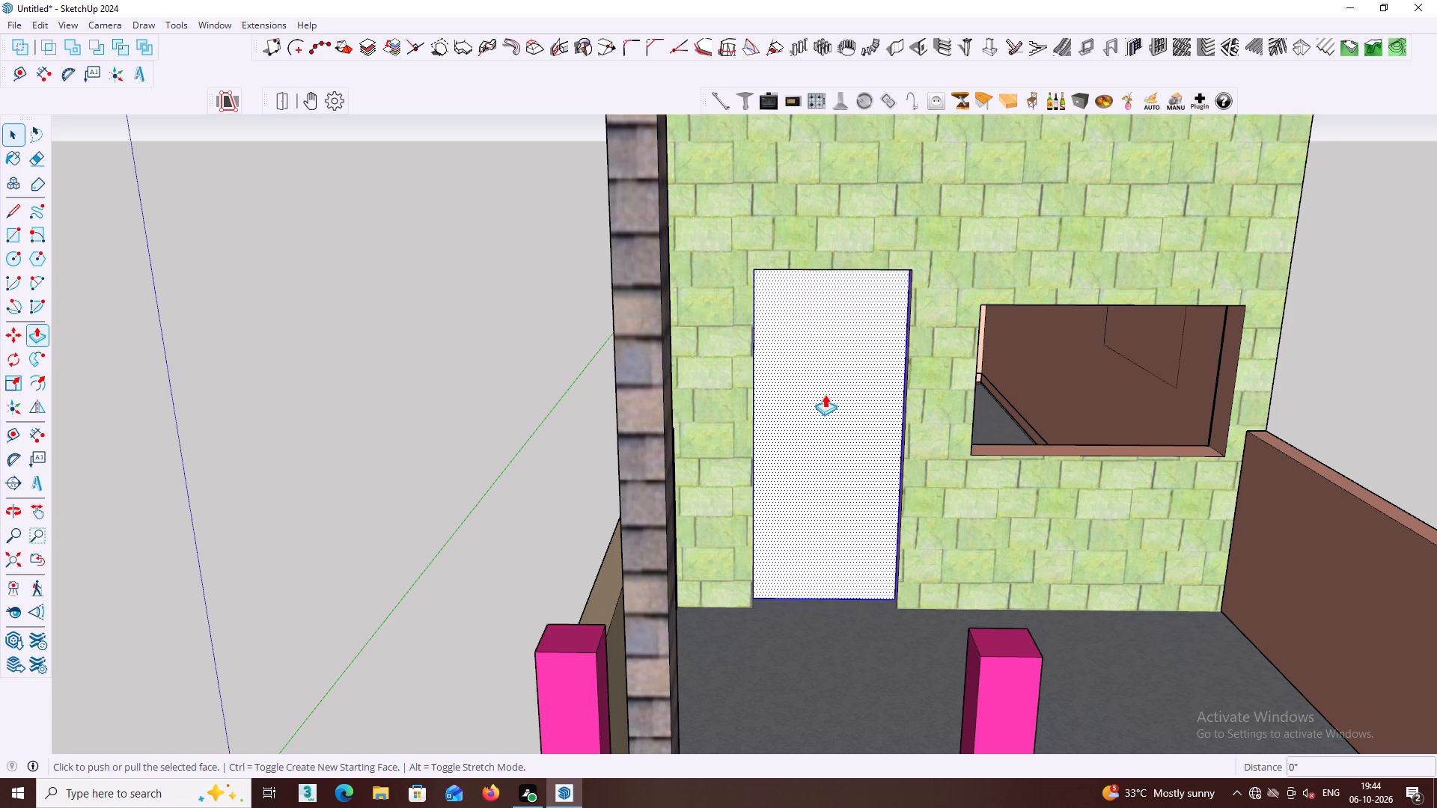
pyautogui.click(825, 394)
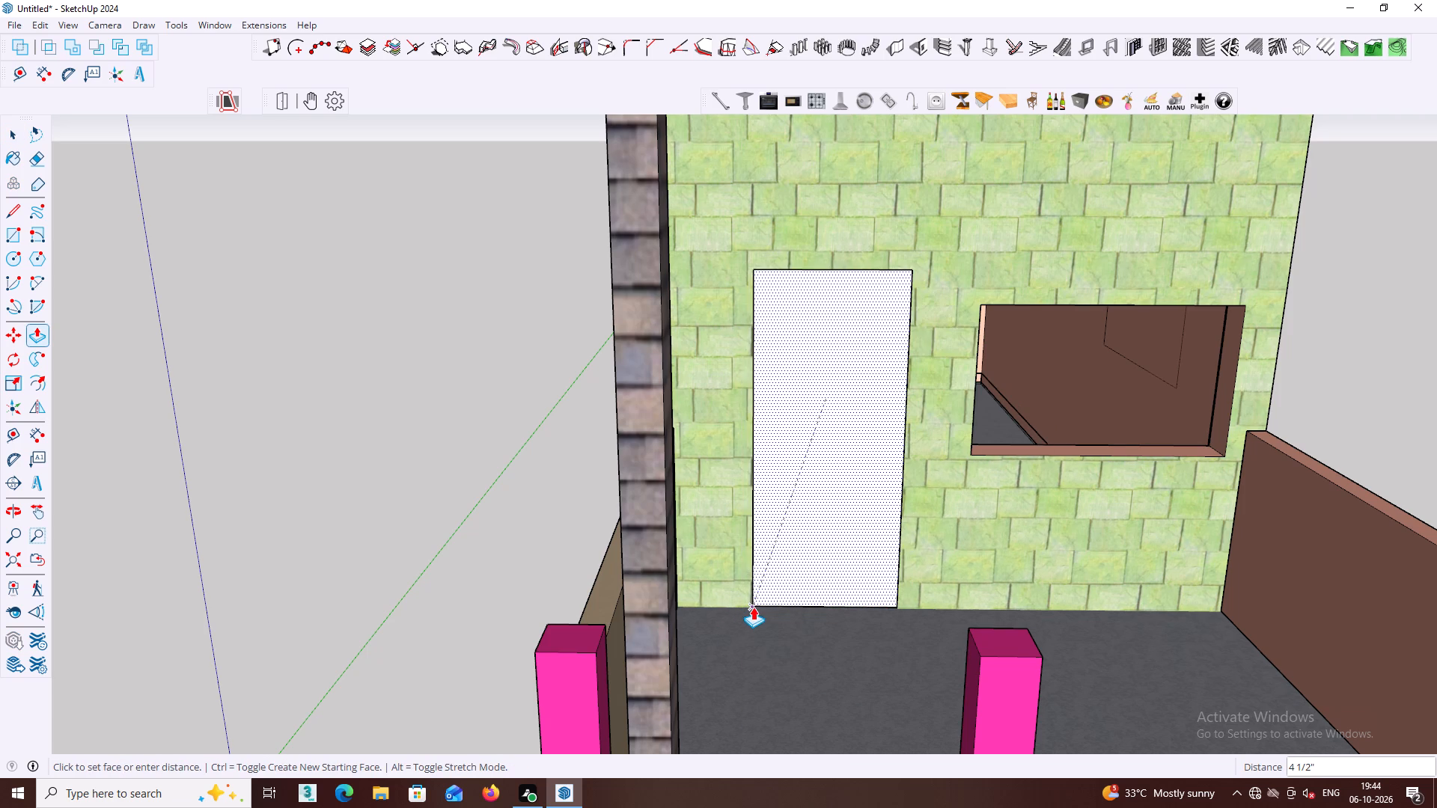
pyautogui.click(753, 607)
pyautogui.press('space')
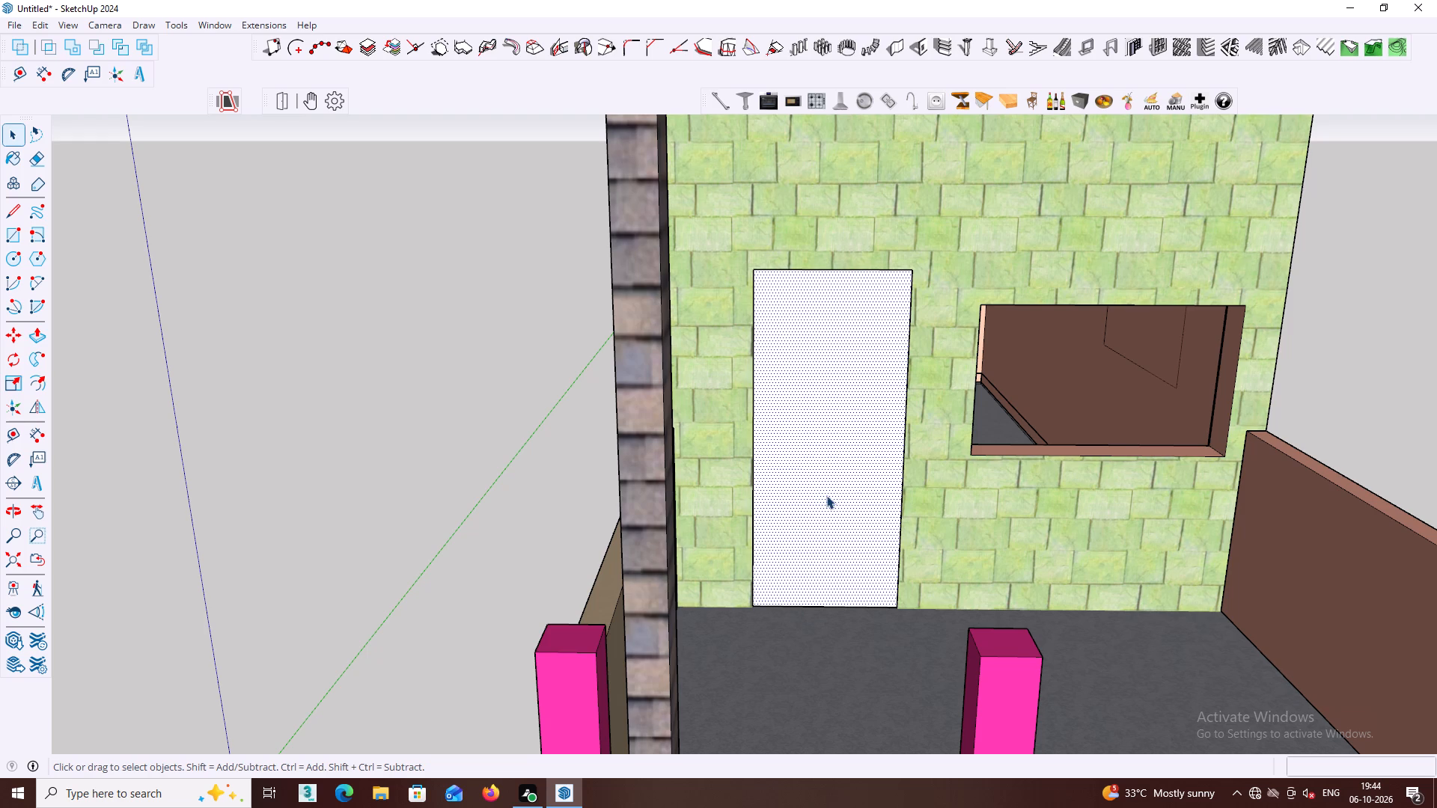
# Select the whole extruded white doorway panel and make it a group.
pyautogui.click(826, 495)
pyautogui.tripleClick(832, 496)
pyautogui.rightClick(832, 496)
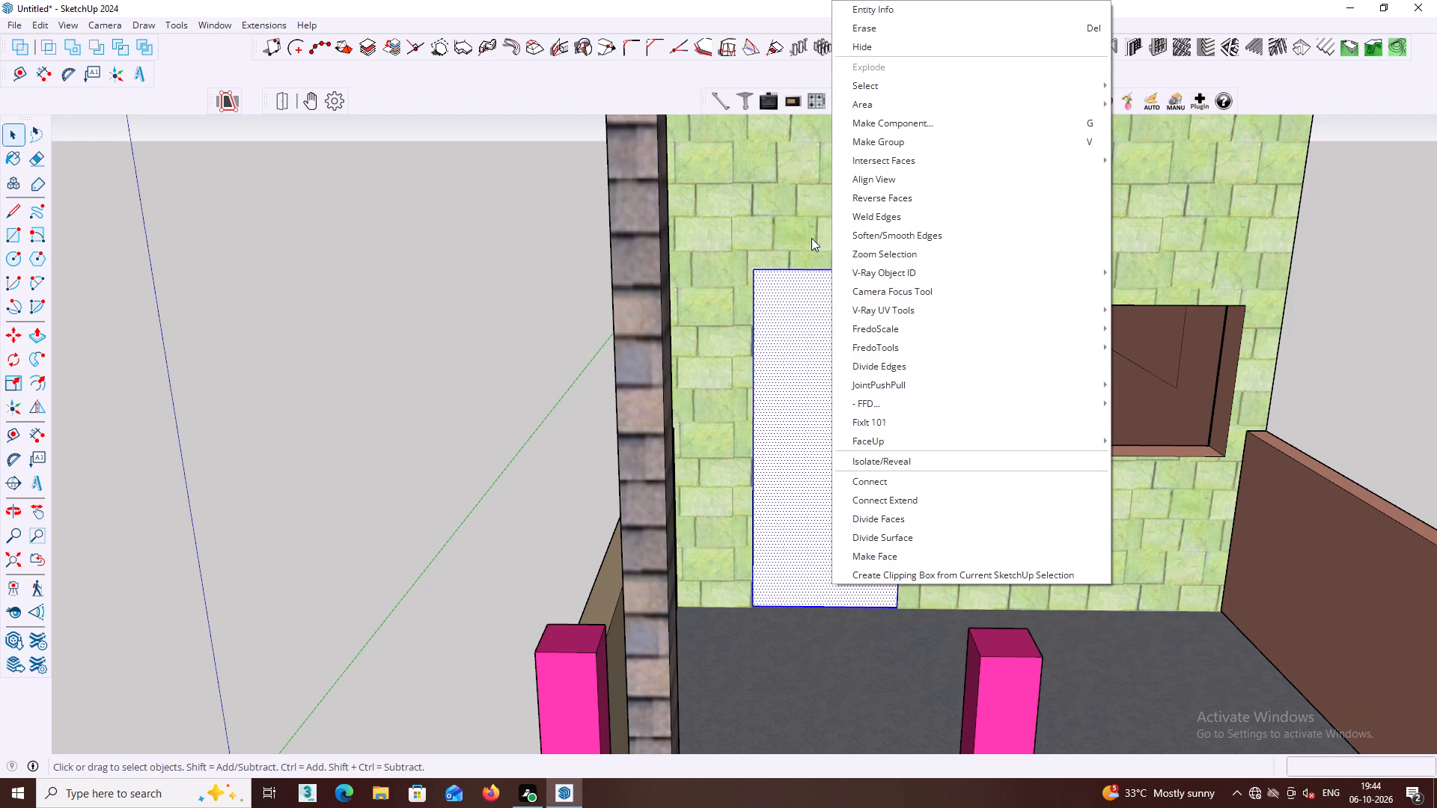
pyautogui.click(864, 145)
# Open the white doorway panel group and draw a MajDoor Type A door, 69" high with a 4" floor gap, across the panel's bottom corners.
pyautogui.doubleClick(841, 378)
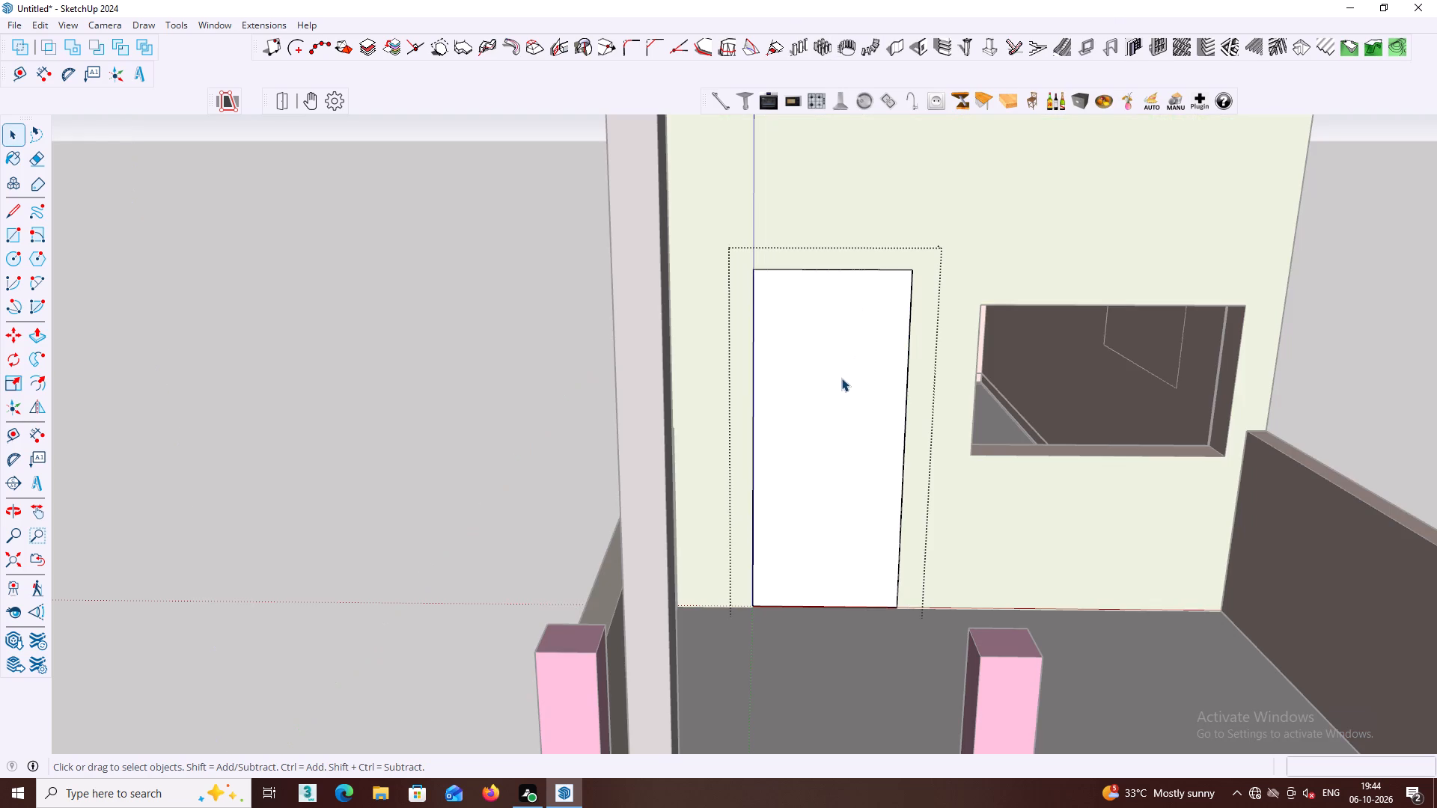
pyautogui.click(841, 378)
pyautogui.scroll(1, 820, 443)
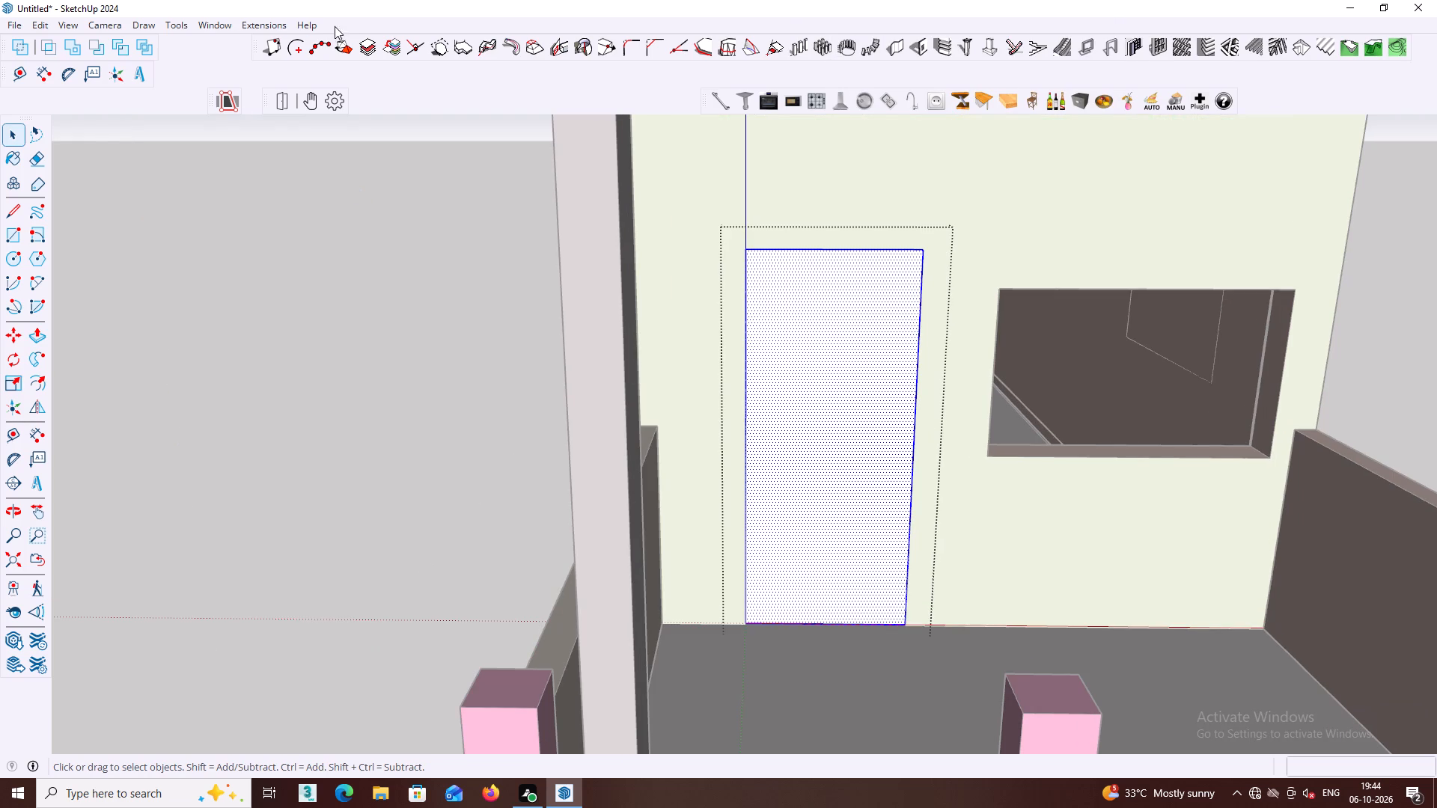
pyautogui.click(257, 25)
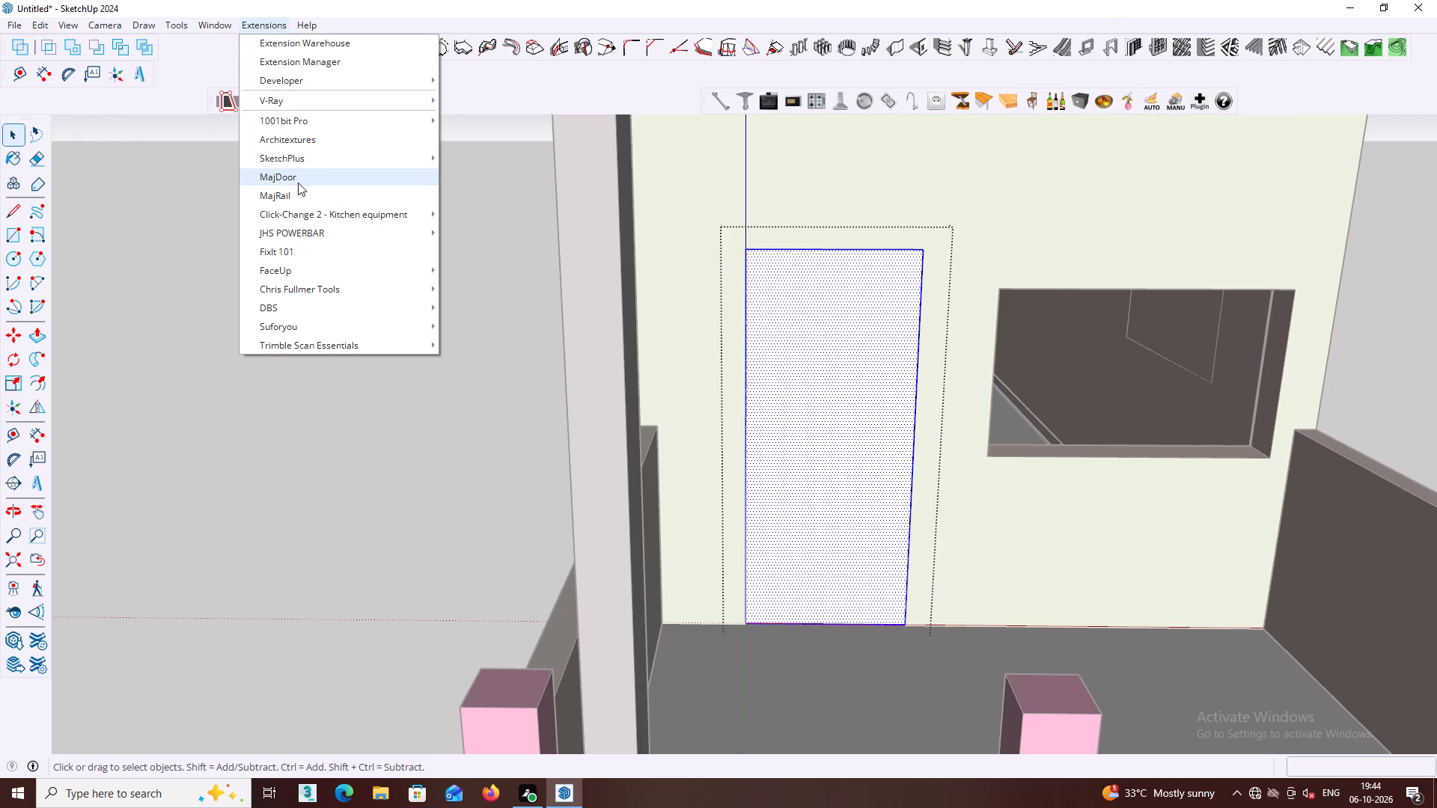
pyautogui.click(297, 178)
pyautogui.click(299, 390)
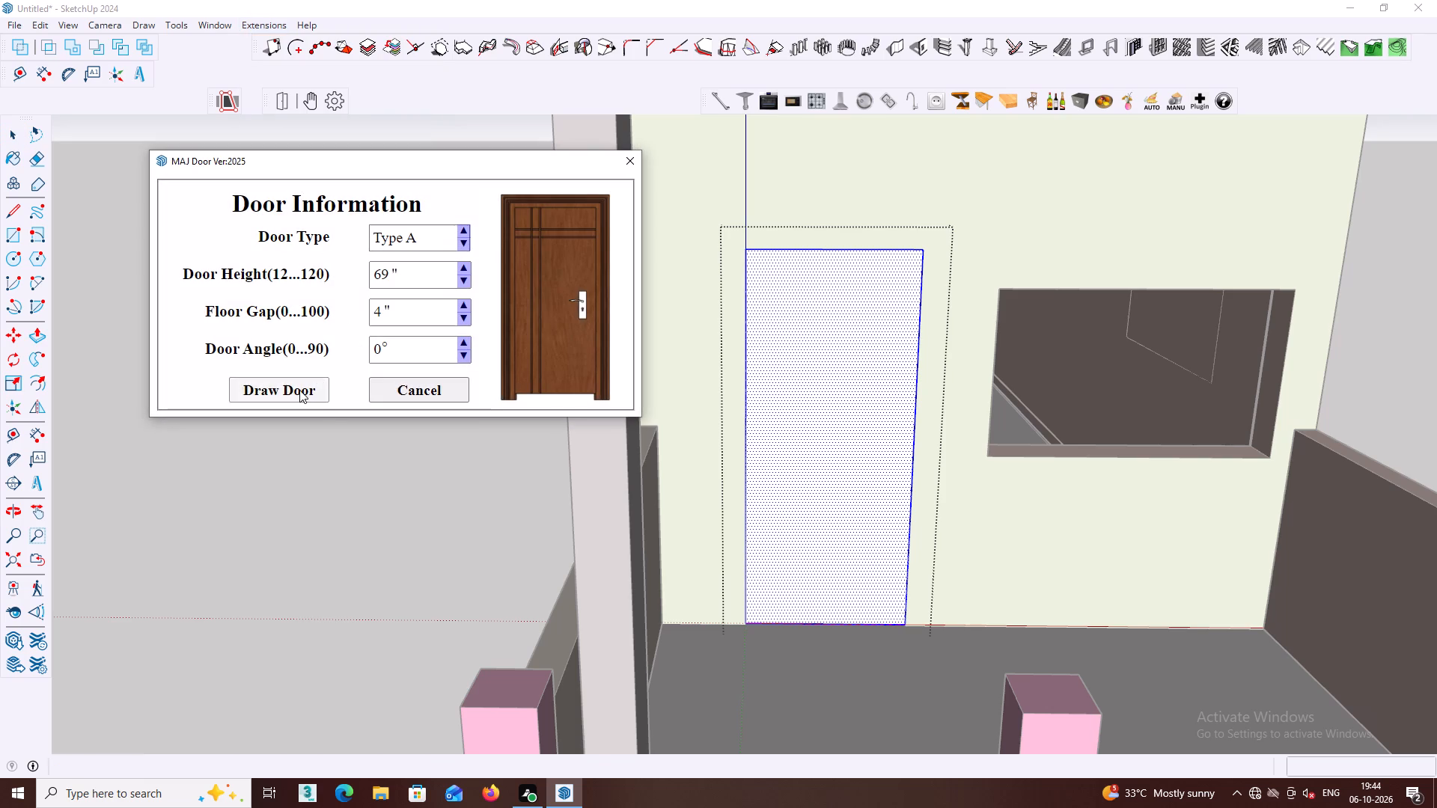
pyautogui.scroll(7, 749, 701)
pyautogui.scroll(2, 757, 596)
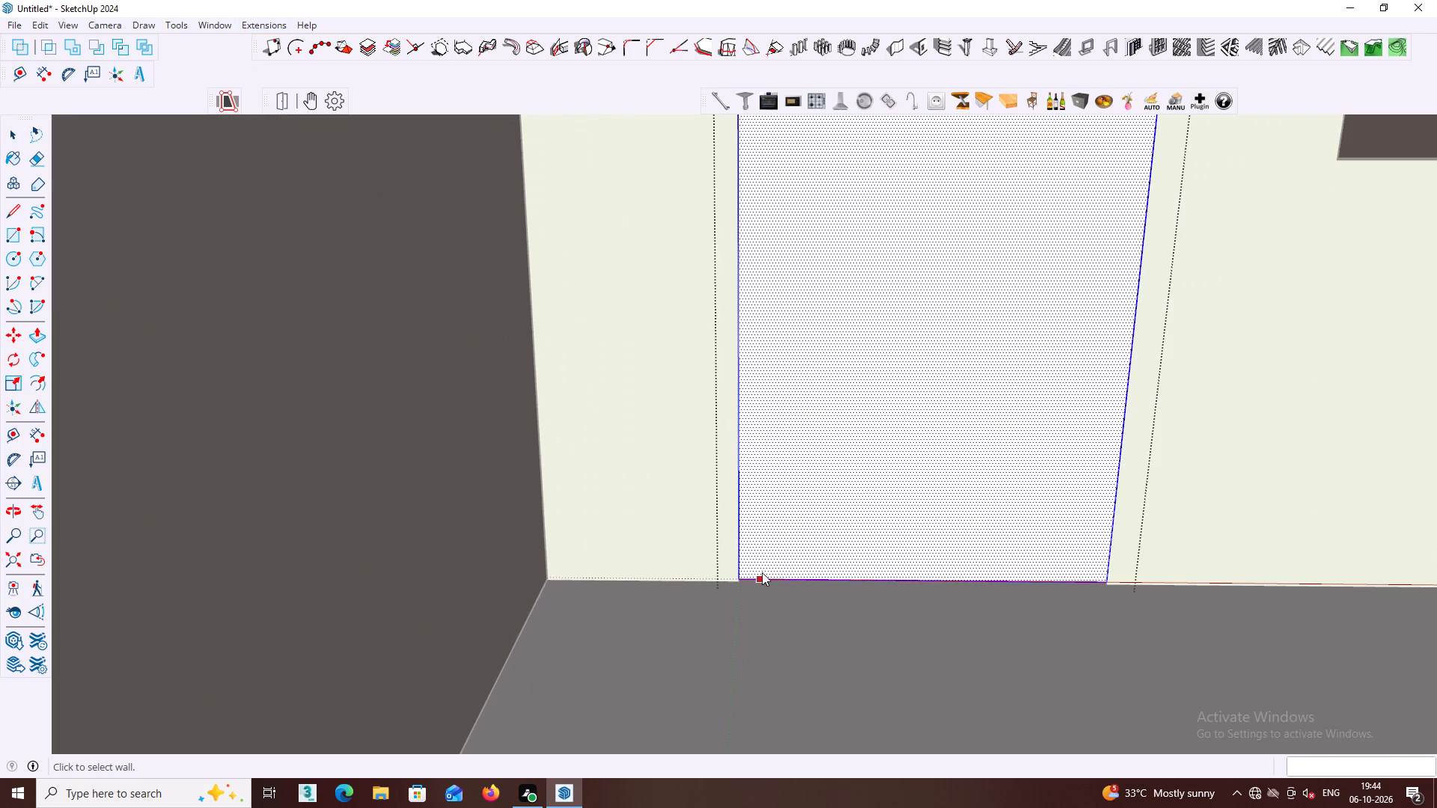
pyautogui.scroll(6, 763, 556)
pyautogui.click(721, 591)
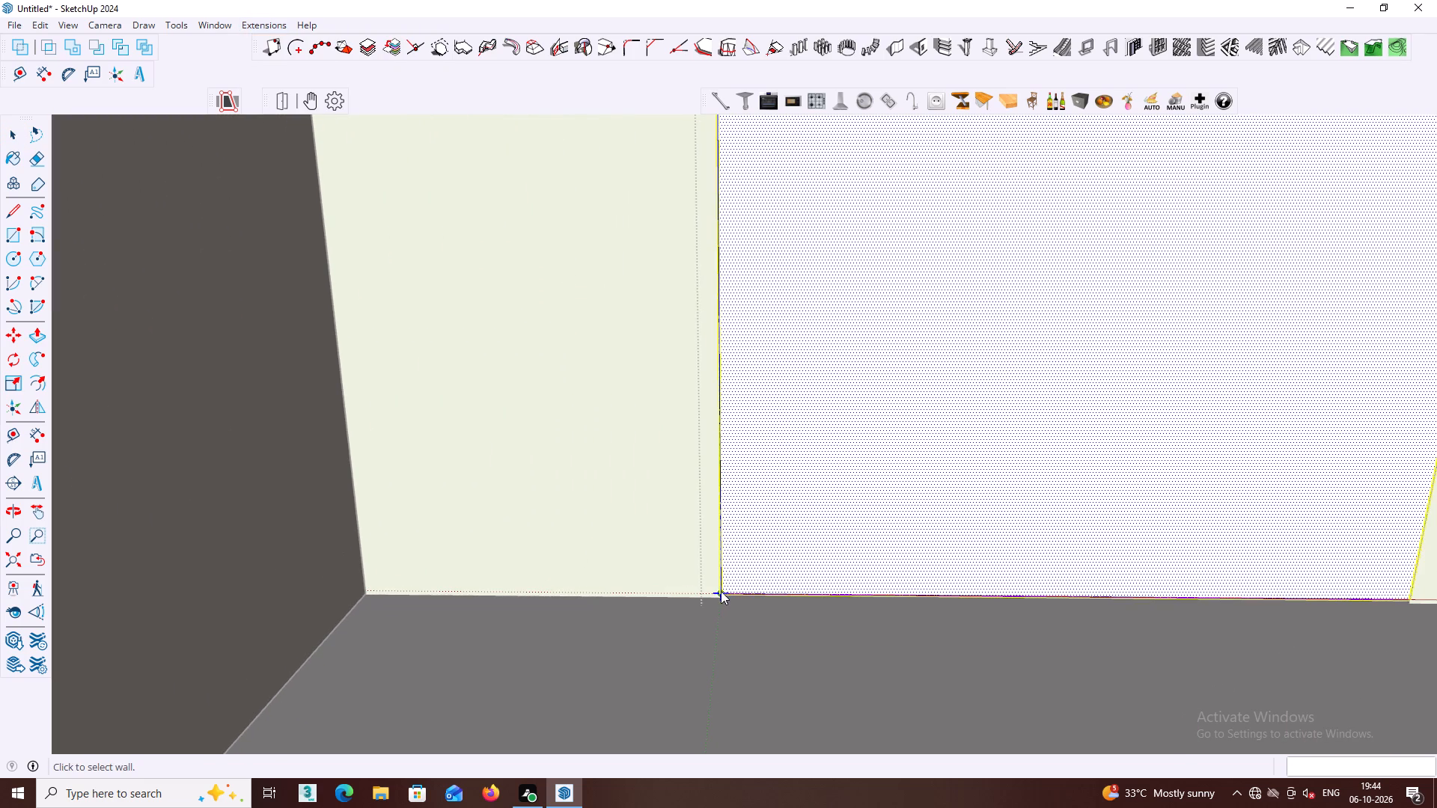
pyautogui.scroll(-15, 805, 593)
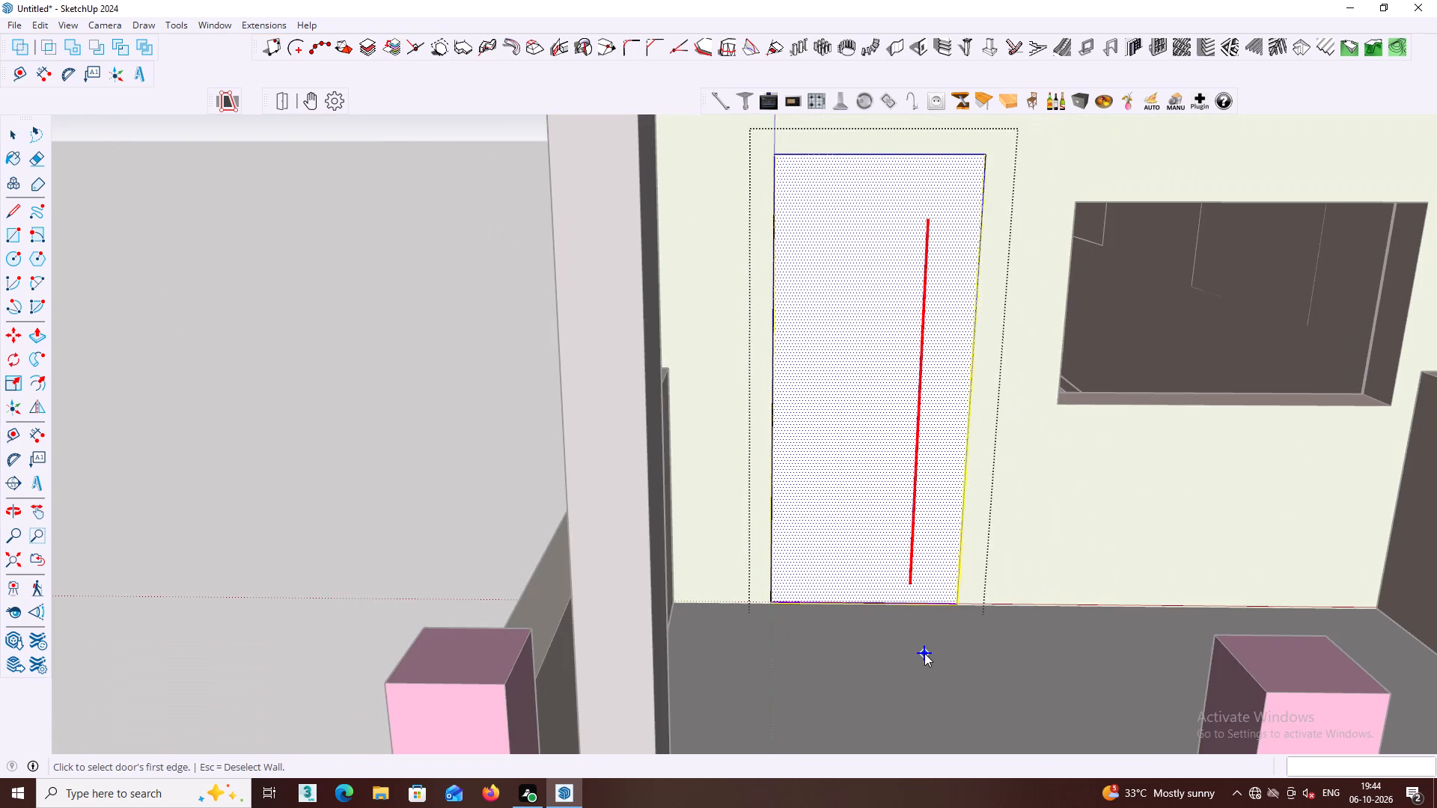
pyautogui.scroll(3, 924, 653)
pyautogui.click(966, 589)
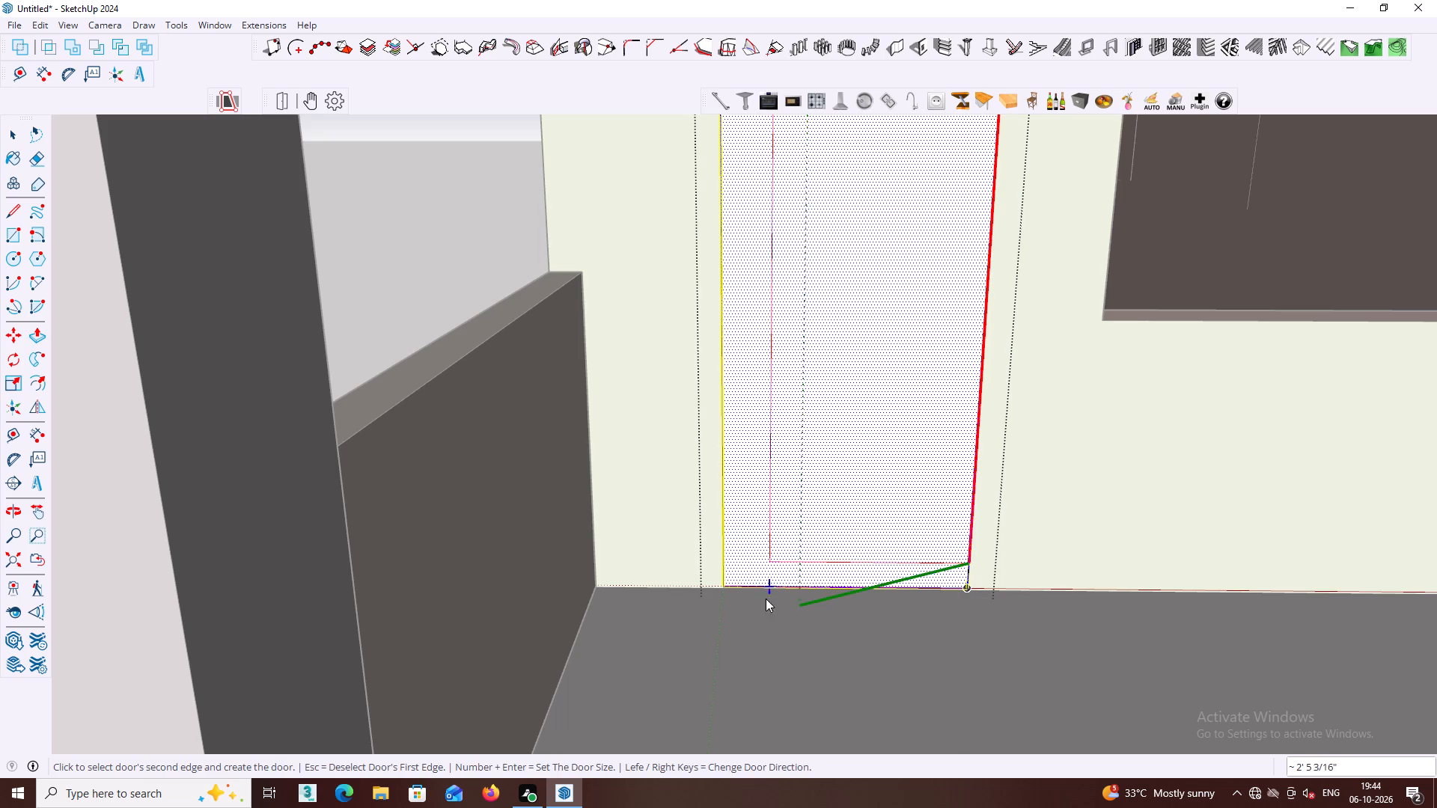
pyautogui.doubleClick(722, 584)
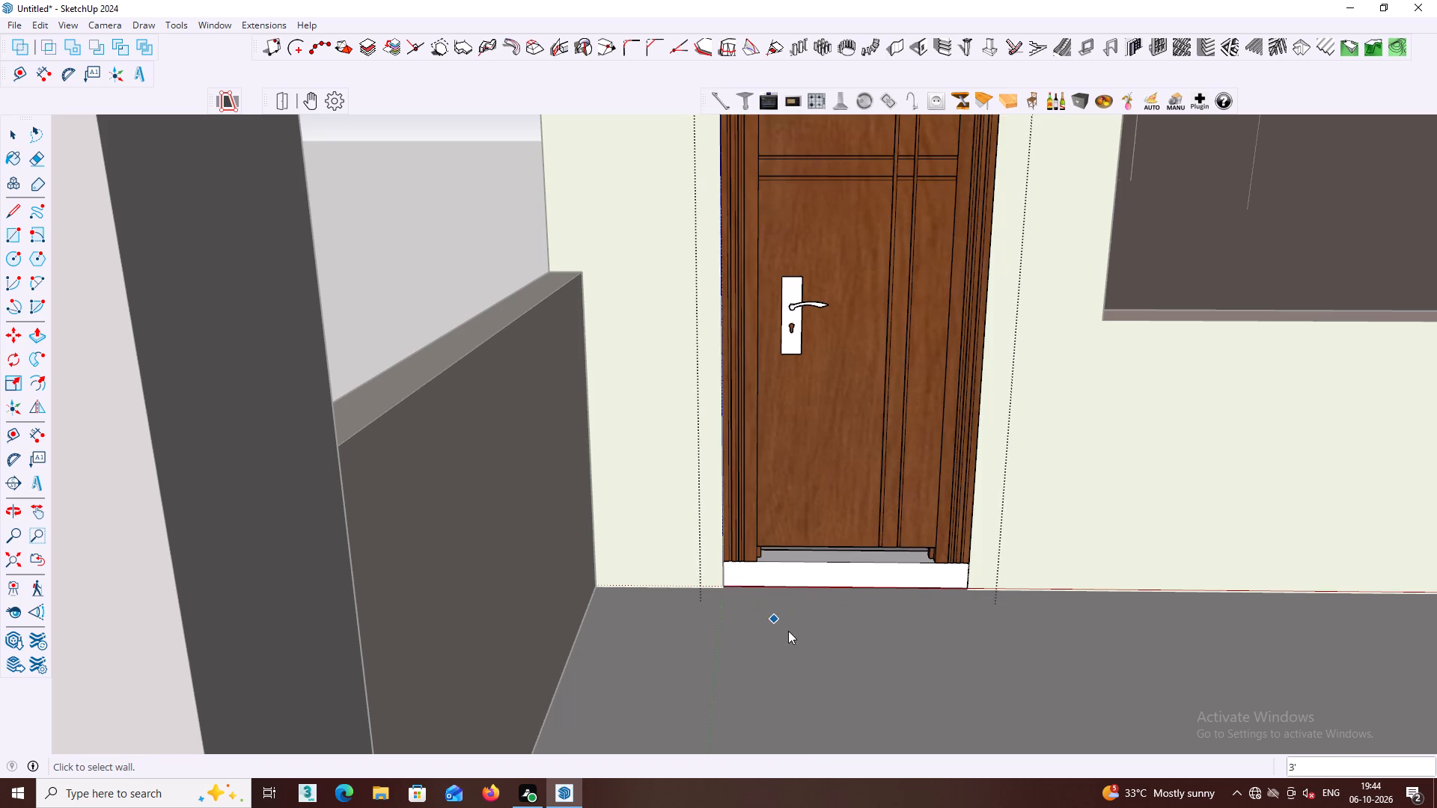
pyautogui.middleClick(800, 625)
pyautogui.scroll(-5, 800, 625)
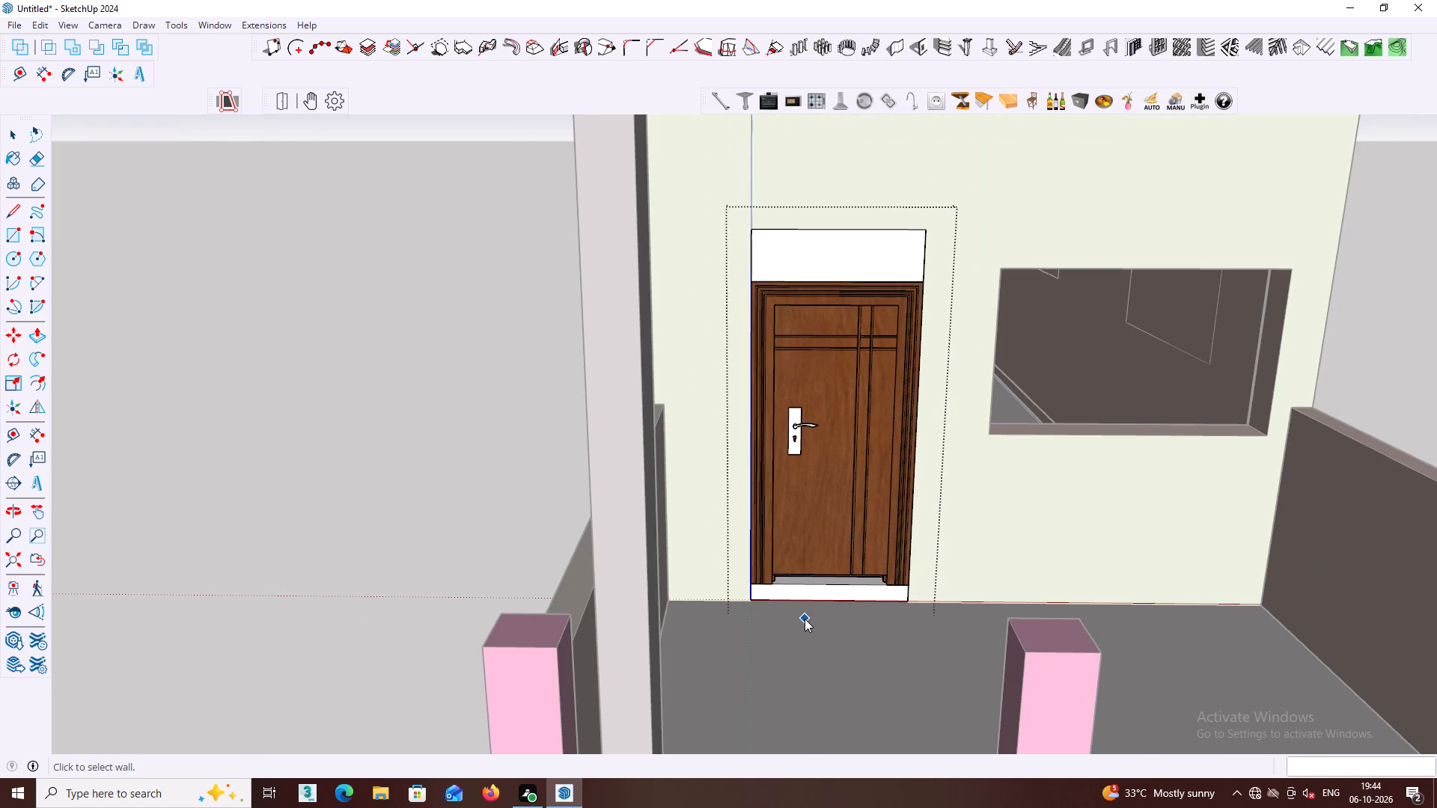
pyautogui.press('space')
pyautogui.scroll(-3, 534, 520)
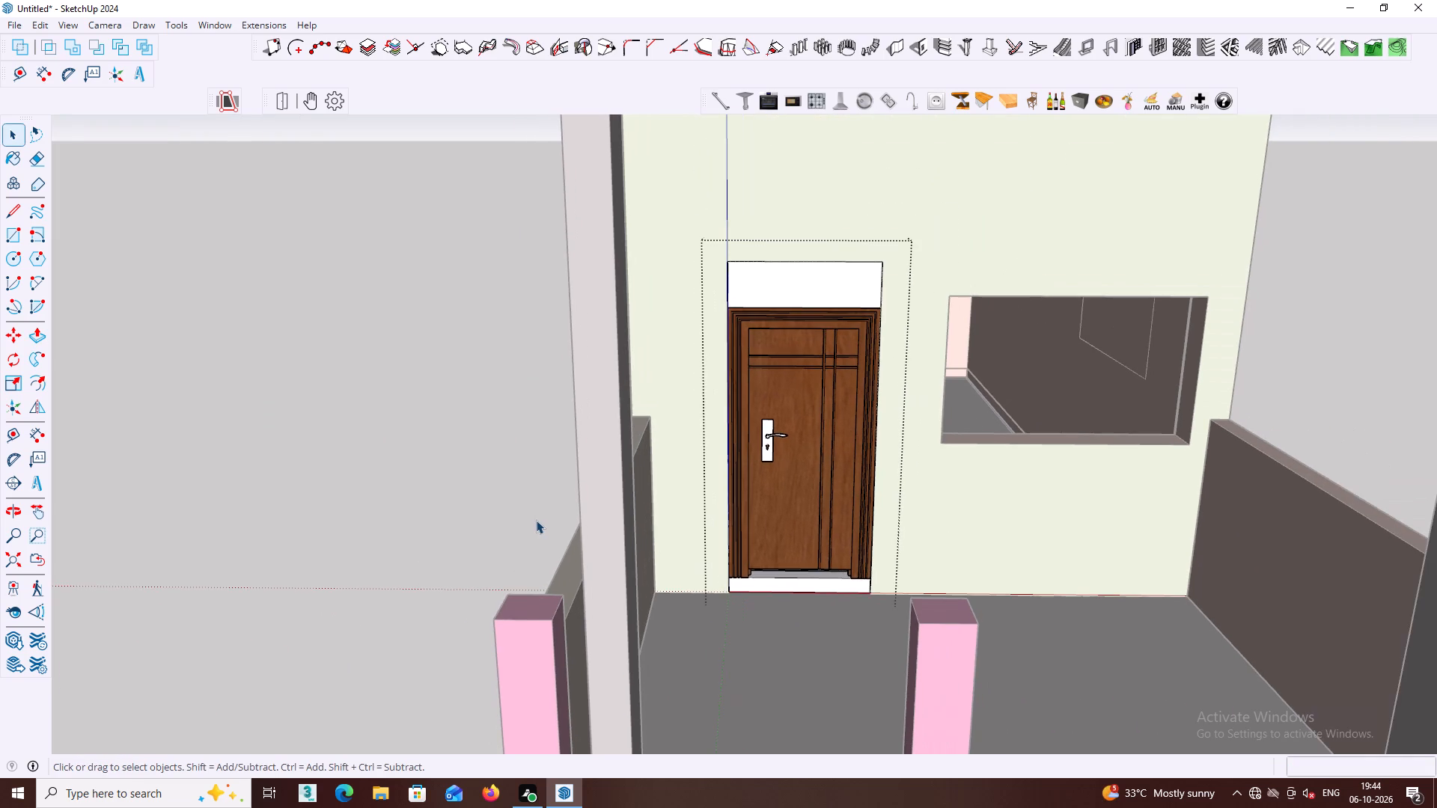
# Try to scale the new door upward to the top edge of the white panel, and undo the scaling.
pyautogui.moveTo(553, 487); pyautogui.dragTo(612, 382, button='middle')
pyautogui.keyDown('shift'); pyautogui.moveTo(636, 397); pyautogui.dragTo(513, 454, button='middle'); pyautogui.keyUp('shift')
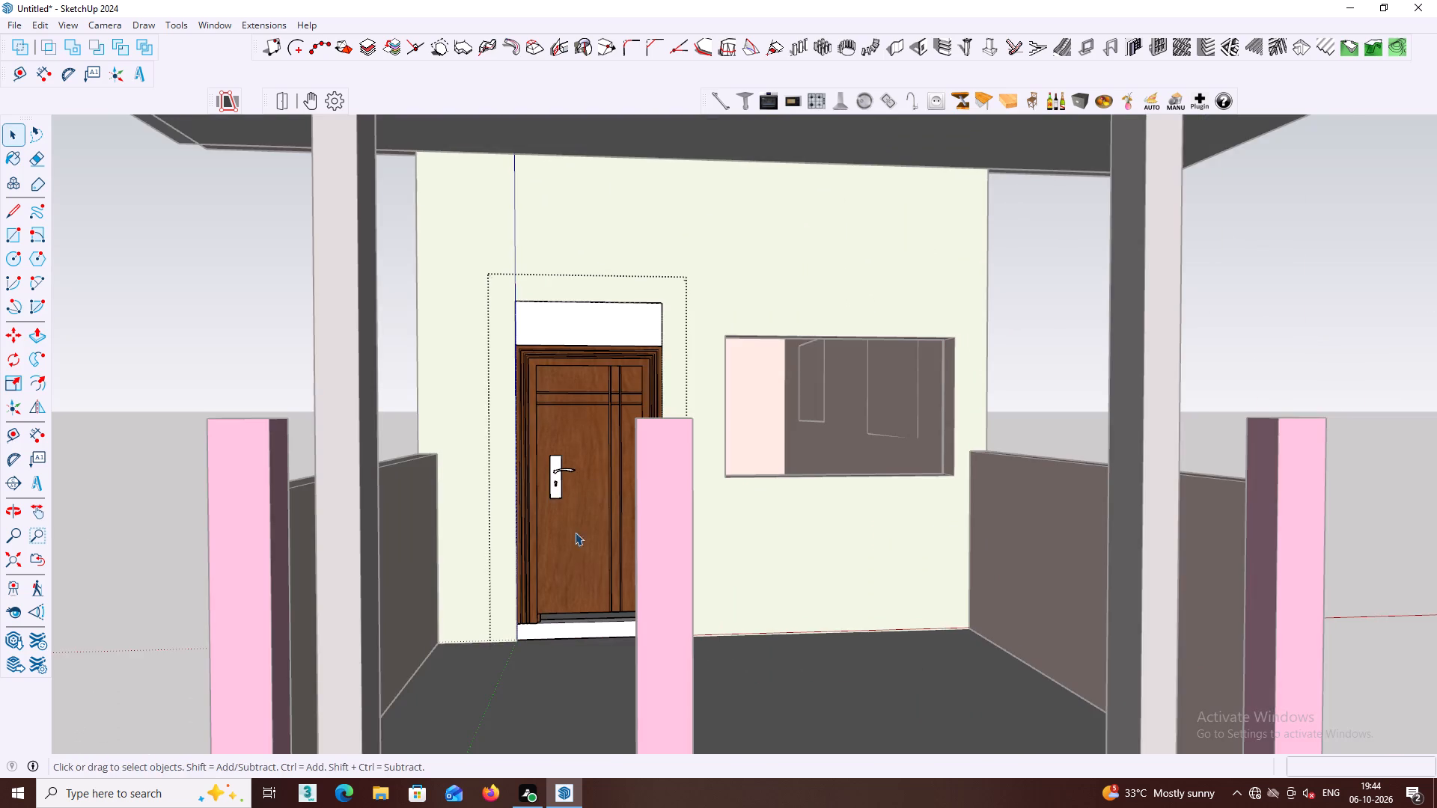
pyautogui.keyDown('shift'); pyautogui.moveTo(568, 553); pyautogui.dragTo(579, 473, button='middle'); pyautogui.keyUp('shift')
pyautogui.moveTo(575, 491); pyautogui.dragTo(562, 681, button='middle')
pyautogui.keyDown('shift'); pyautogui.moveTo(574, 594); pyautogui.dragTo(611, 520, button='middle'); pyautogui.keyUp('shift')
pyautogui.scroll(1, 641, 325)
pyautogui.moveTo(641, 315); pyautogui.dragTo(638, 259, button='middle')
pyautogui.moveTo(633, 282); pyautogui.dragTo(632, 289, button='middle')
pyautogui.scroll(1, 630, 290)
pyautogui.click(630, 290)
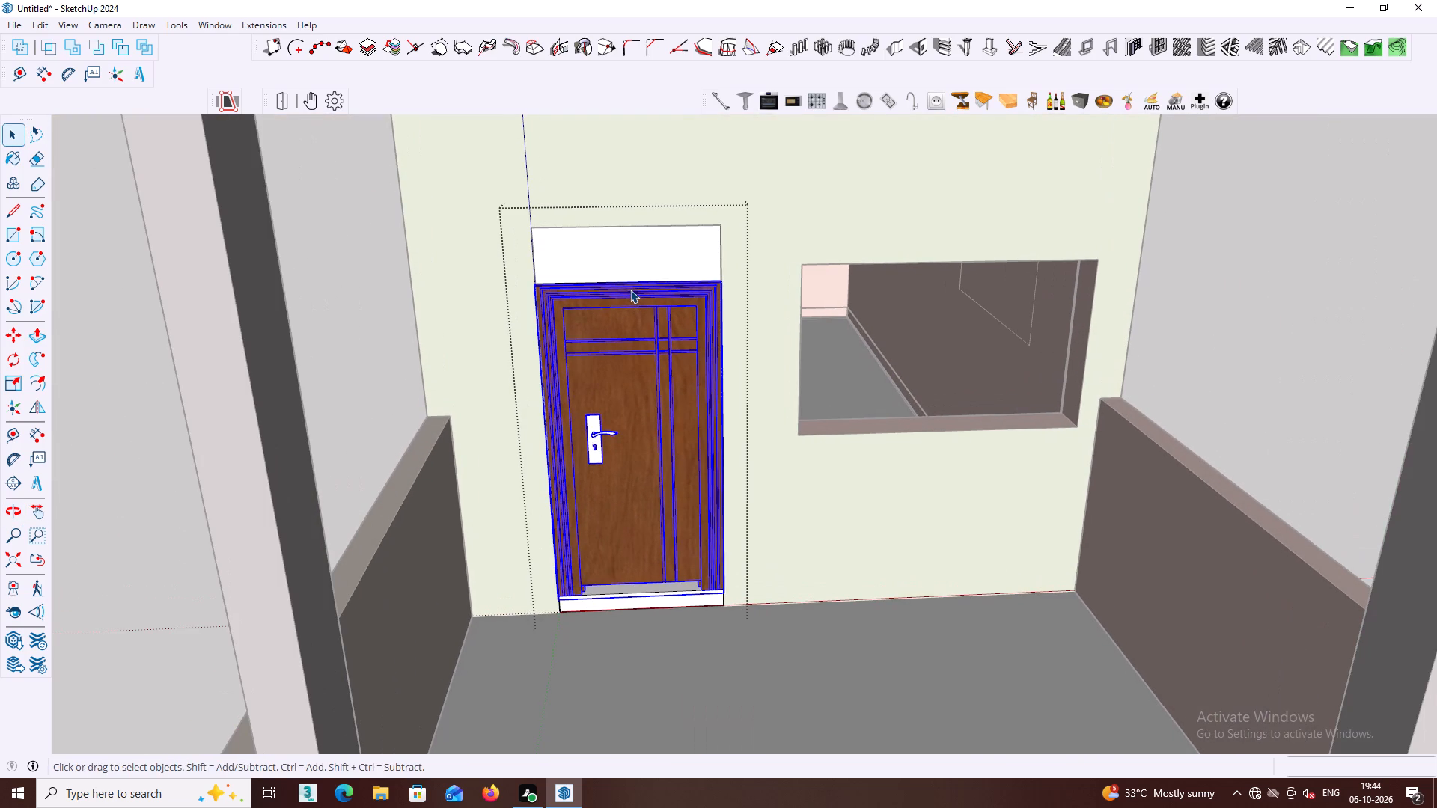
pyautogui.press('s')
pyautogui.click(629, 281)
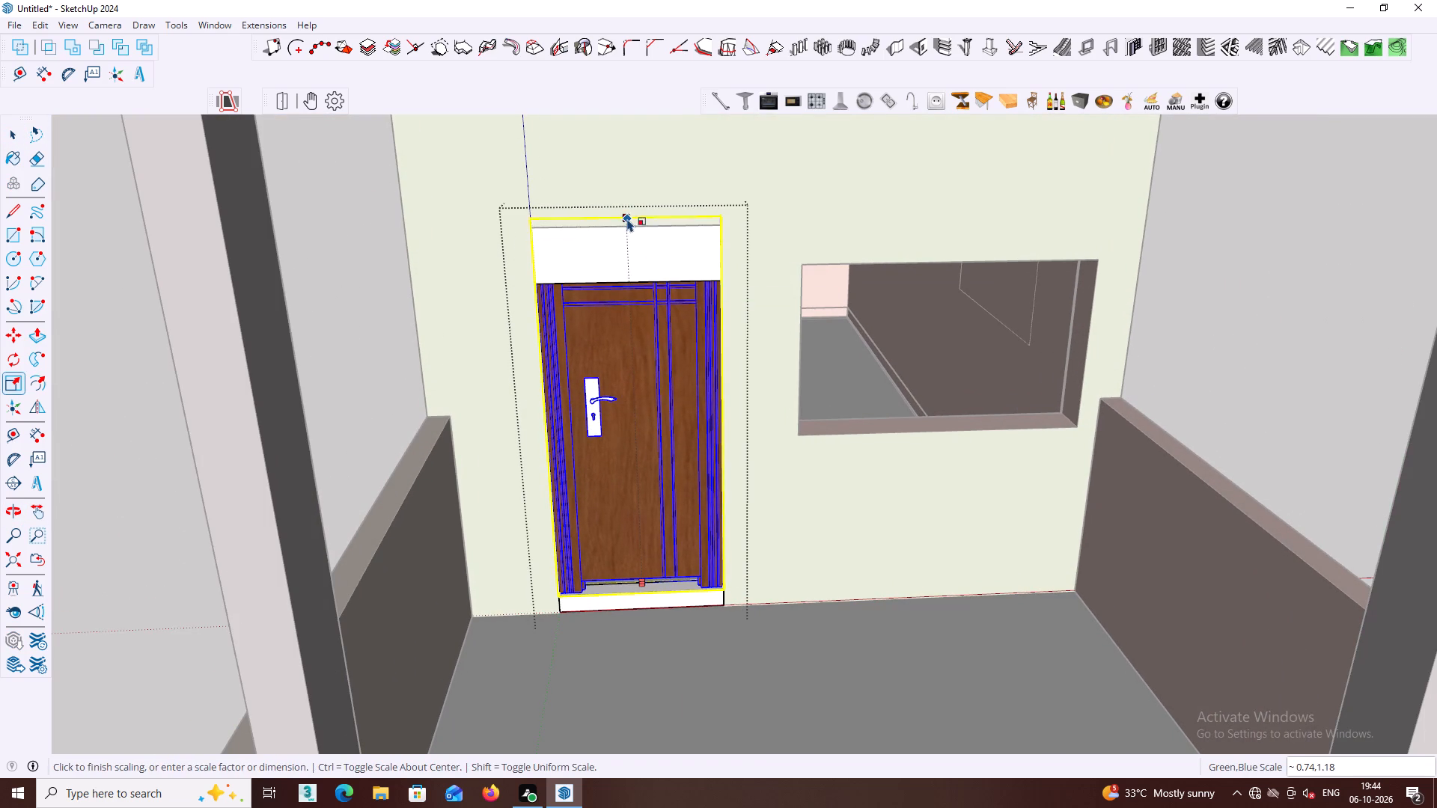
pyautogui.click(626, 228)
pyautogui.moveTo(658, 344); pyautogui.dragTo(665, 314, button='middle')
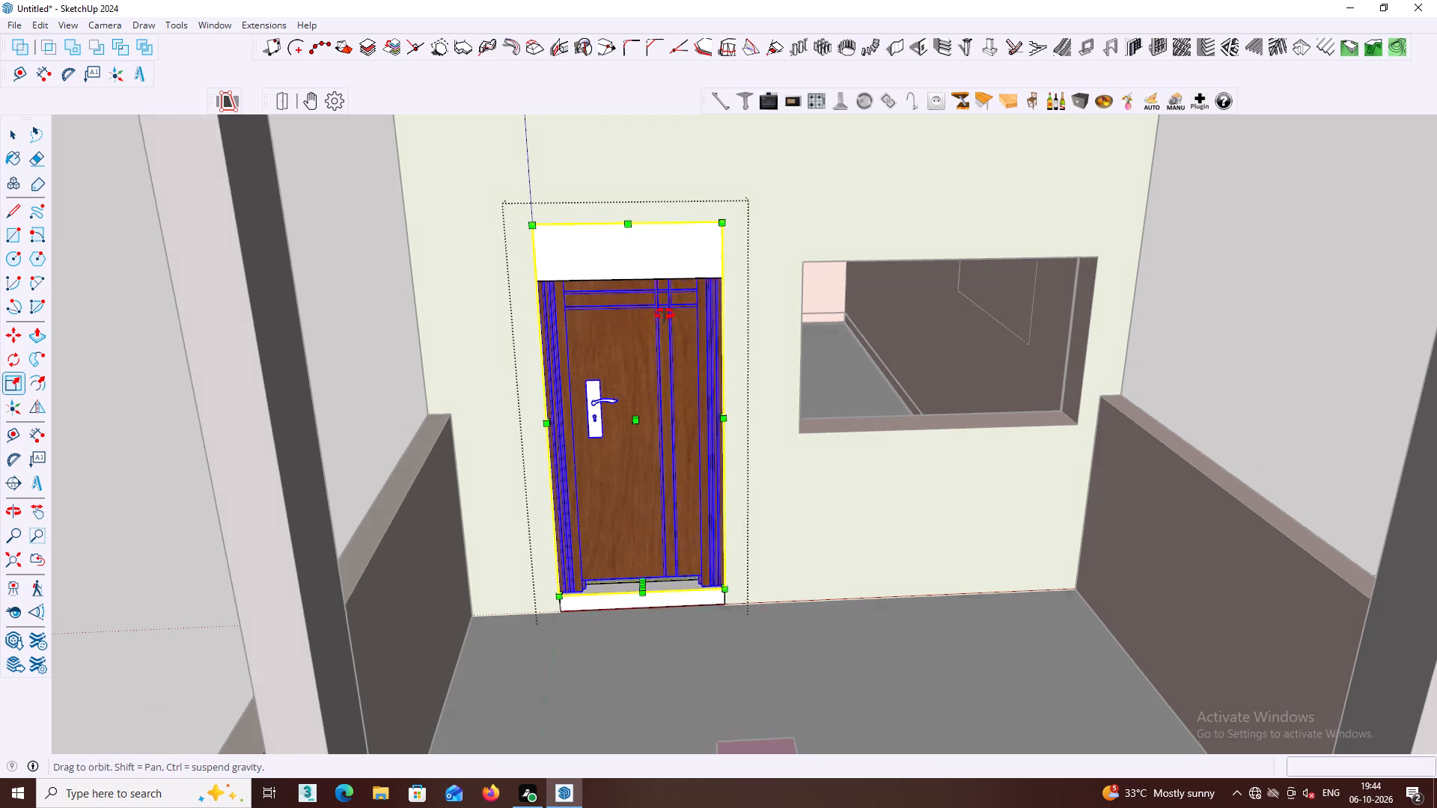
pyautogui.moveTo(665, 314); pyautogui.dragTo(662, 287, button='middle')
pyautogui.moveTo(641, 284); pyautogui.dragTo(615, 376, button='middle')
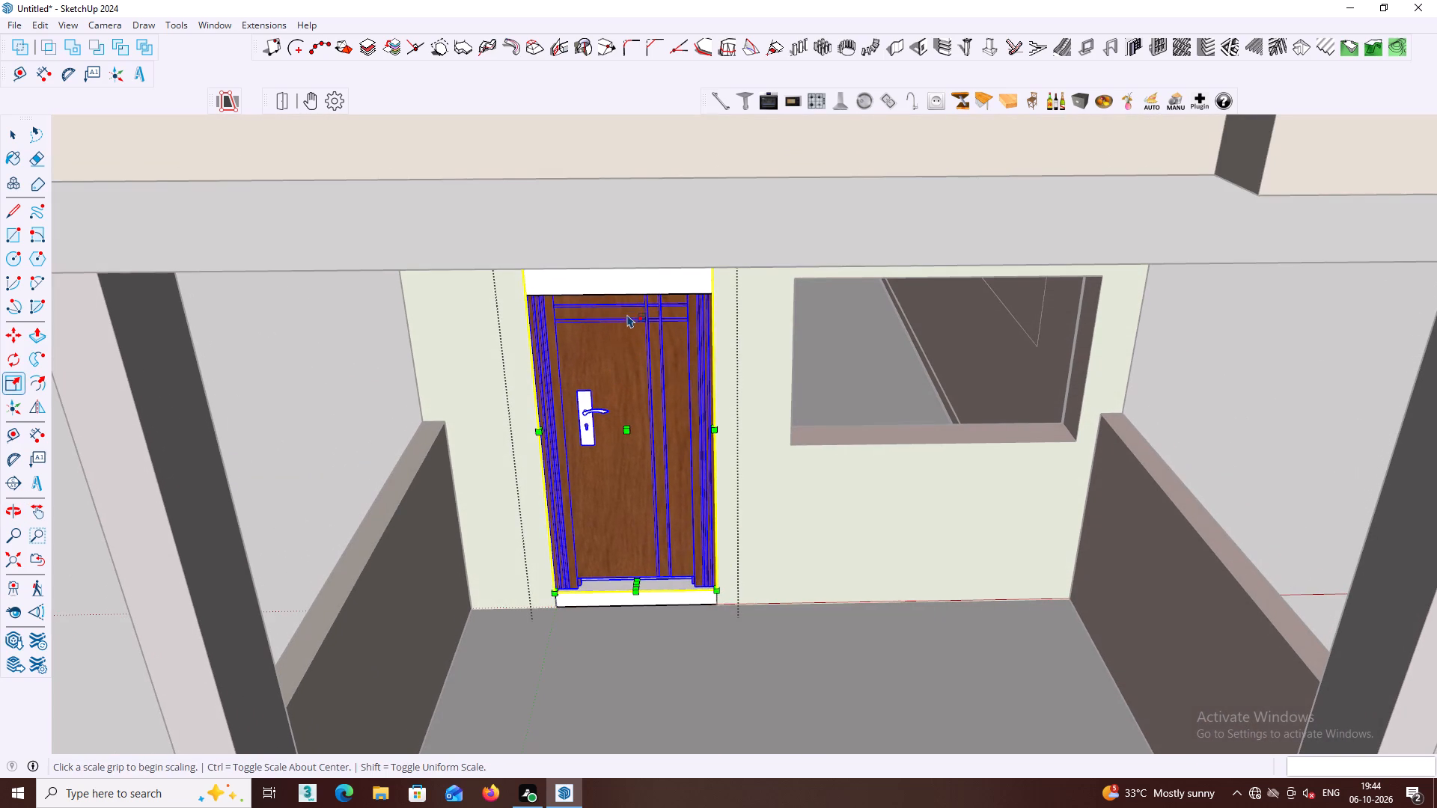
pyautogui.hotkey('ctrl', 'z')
# Cut the white panel above the door out of the doorway group, leaving the door in place.
pyautogui.moveTo(630, 302); pyautogui.dragTo(636, 293, button='middle')
pyautogui.scroll(6, 623, 288)
pyautogui.moveTo(609, 307); pyautogui.dragTo(609, 330, button='middle')
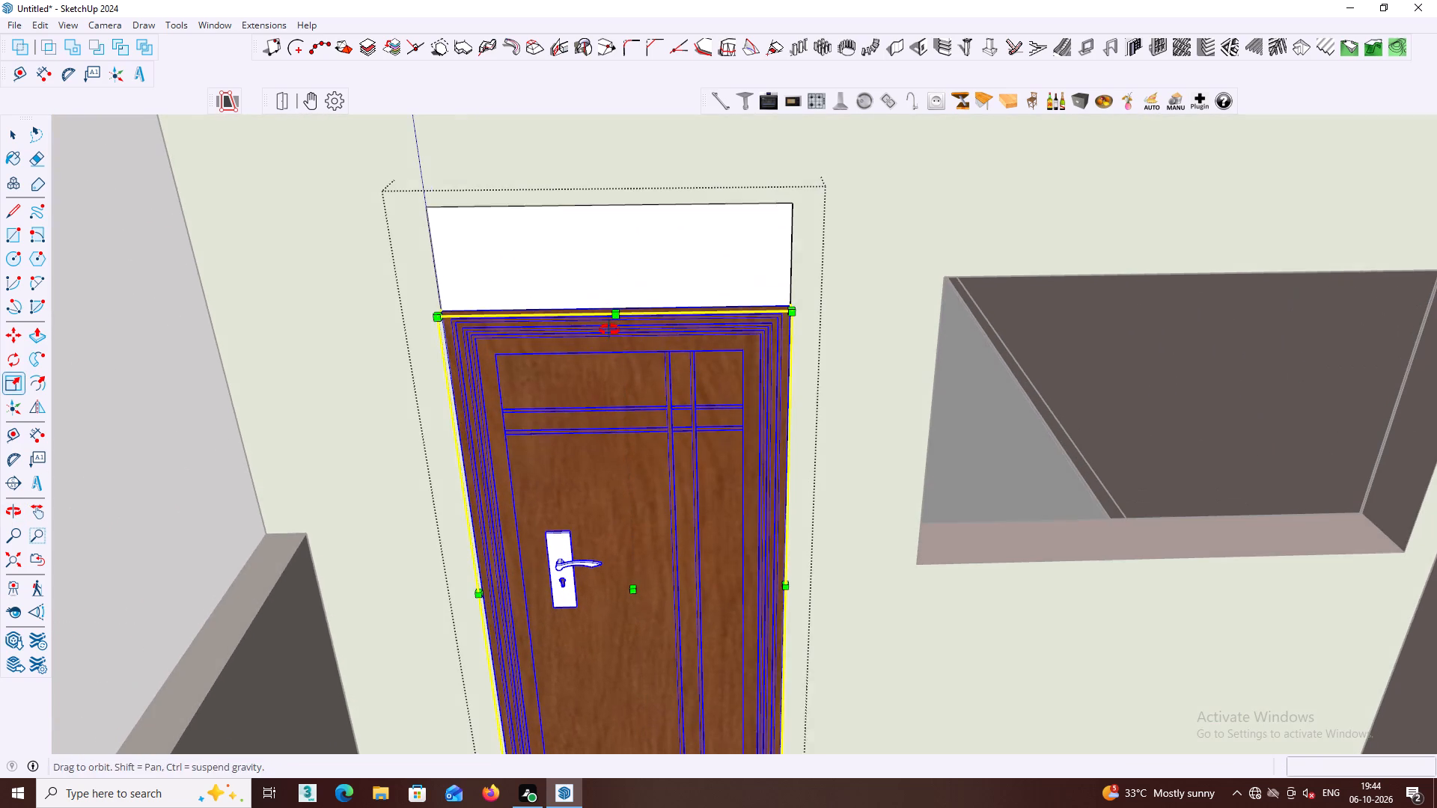
pyautogui.moveTo(609, 330); pyautogui.dragTo(609, 329, button='middle')
pyautogui.click(622, 257)
pyautogui.press('space')
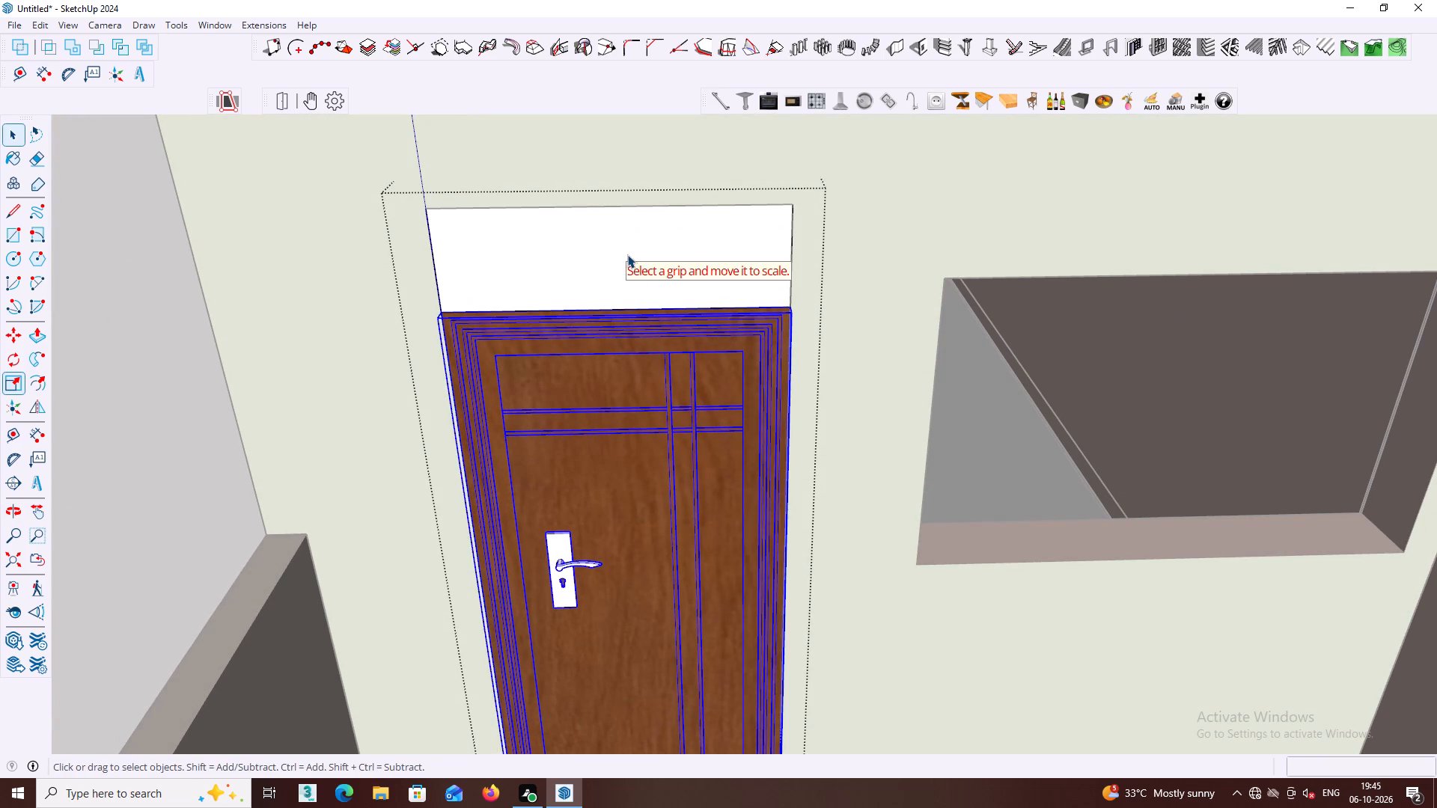
pyautogui.click(627, 254)
pyautogui.moveTo(610, 317); pyautogui.dragTo(626, 230, button='middle')
pyautogui.click(623, 220)
pyautogui.click(623, 220)
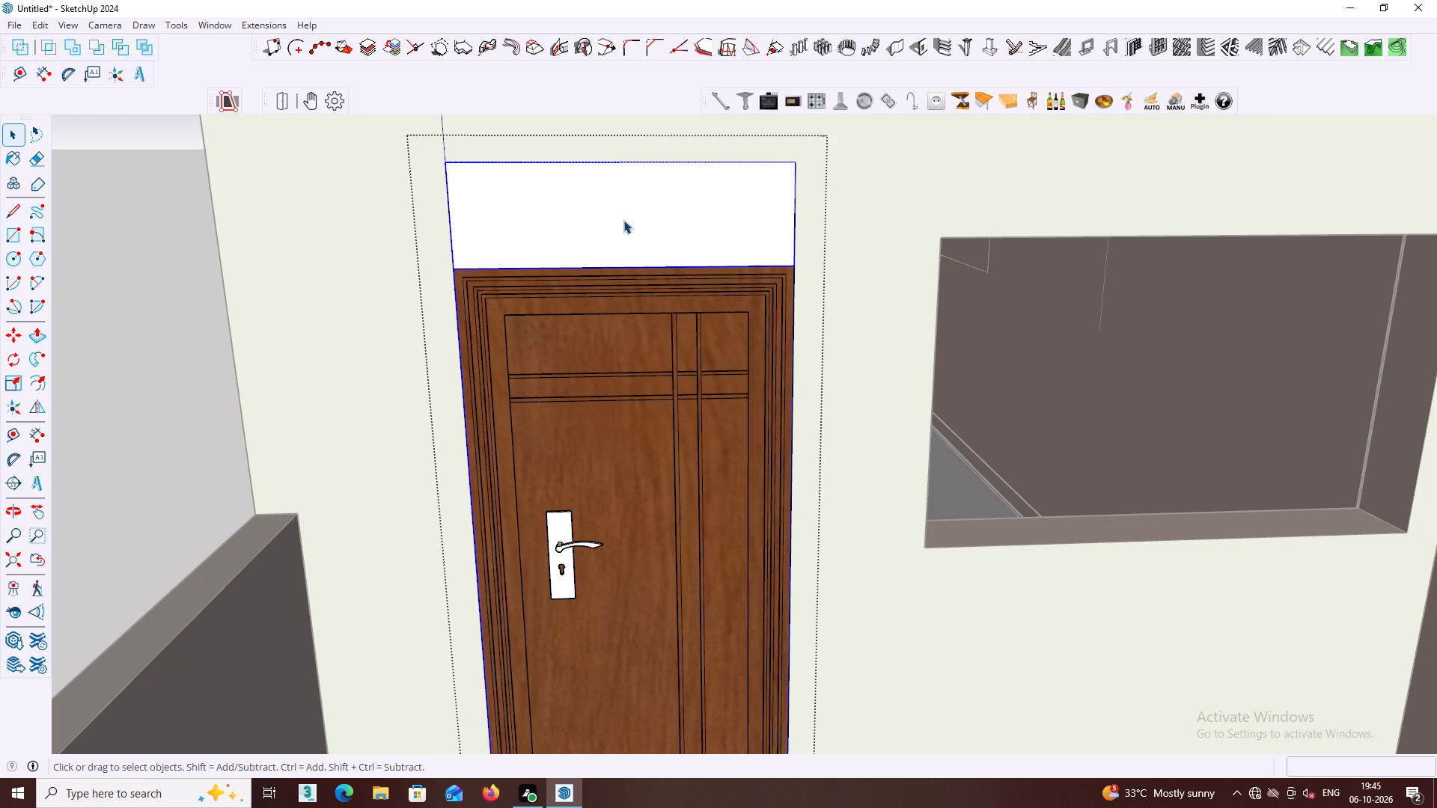
pyautogui.click(623, 220)
pyautogui.hotkey('ctrl', 'x')
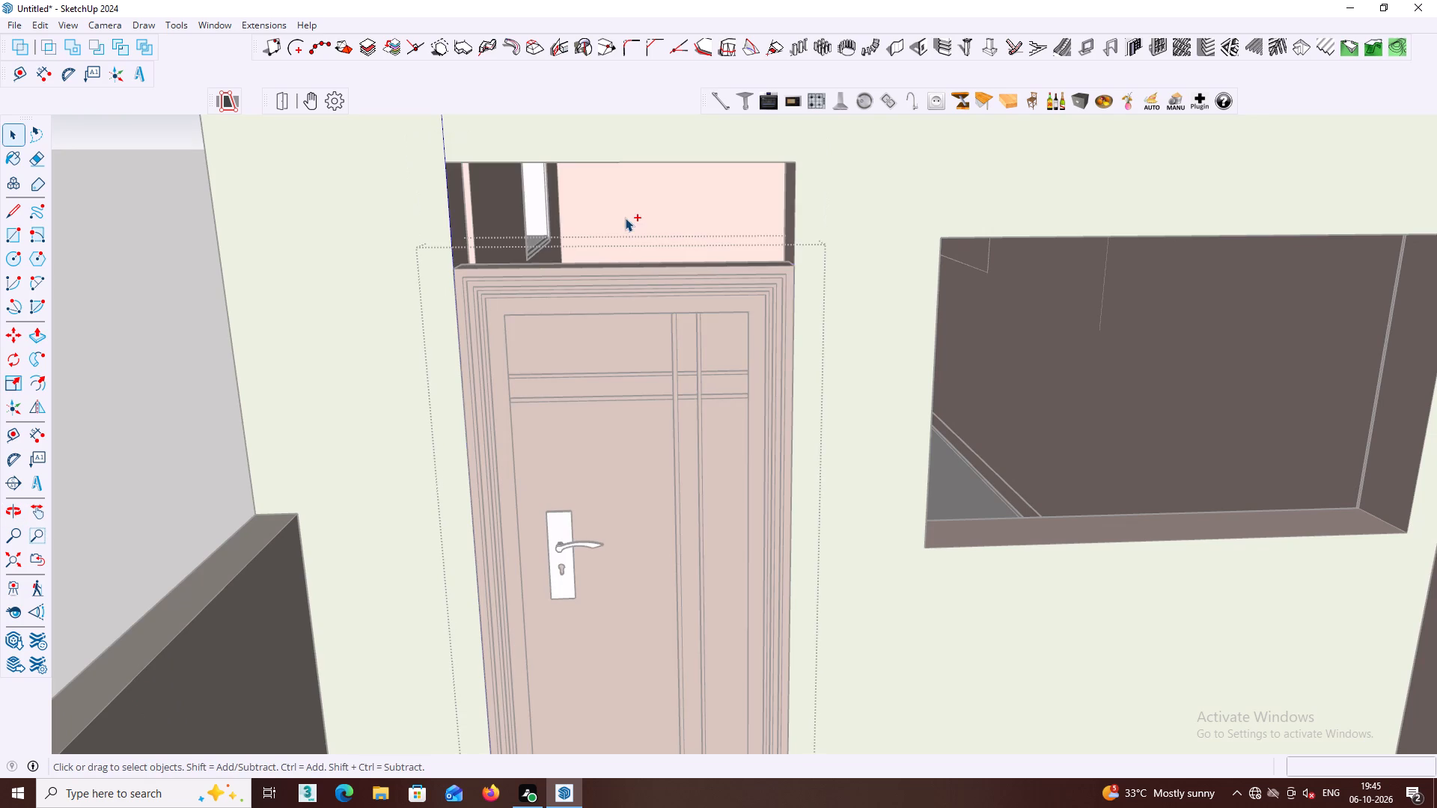
pyautogui.moveTo(628, 255); pyautogui.dragTo(626, 263, button='middle')
pyautogui.scroll(-3, 628, 255)
pyautogui.click(137, 382)
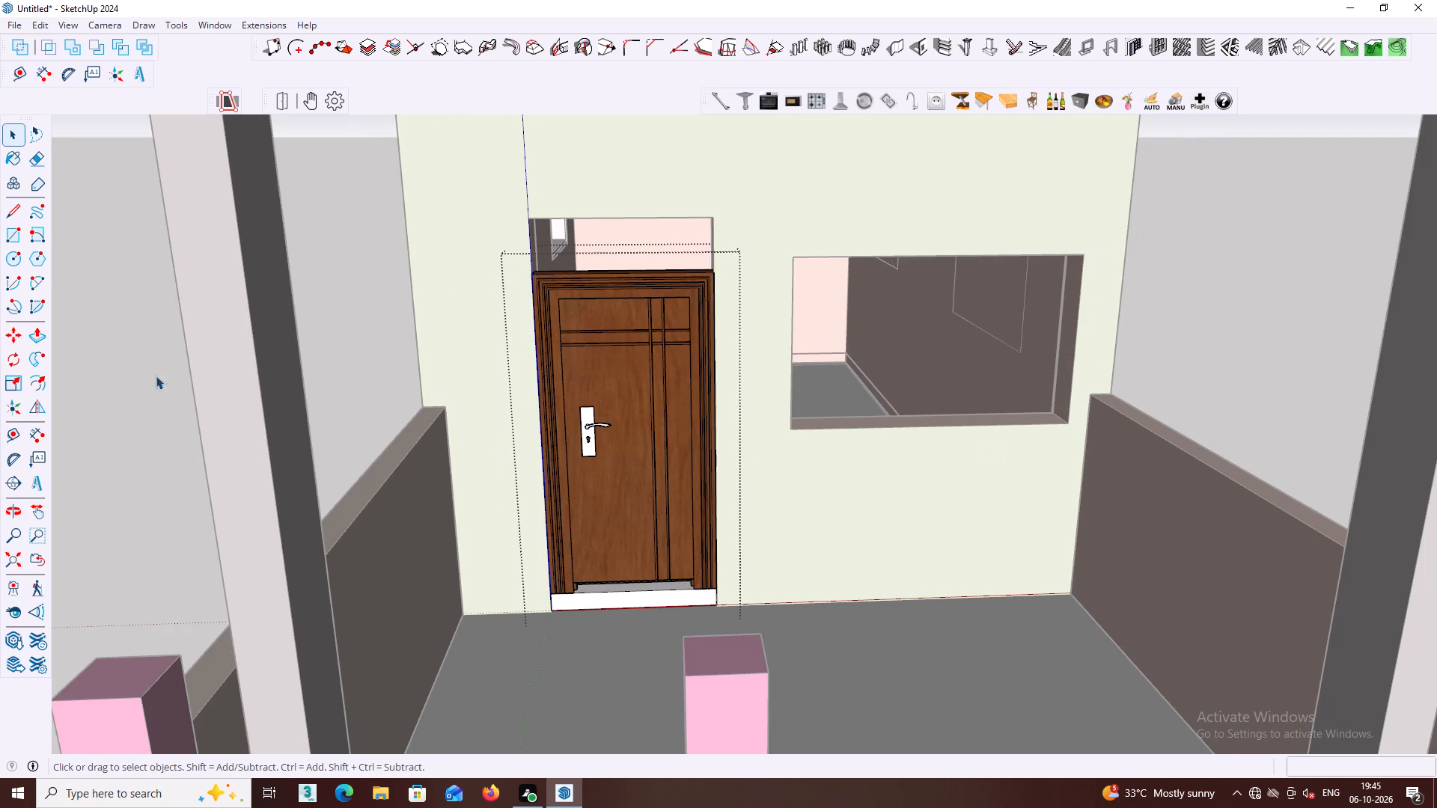
# Close the doorway group and return to the whole house model.
pyautogui.moveTo(572, 304); pyautogui.dragTo(559, 419, button='middle')
pyautogui.moveTo(574, 398); pyautogui.dragTo(602, 266, button='middle')
pyautogui.moveTo(591, 317); pyautogui.dragTo(590, 355, button='middle')
pyautogui.scroll(-15, 591, 317)
pyautogui.moveTo(574, 358); pyautogui.dragTo(579, 373, button='middle')
pyautogui.middleClick(573, 387)
pyautogui.moveTo(580, 456); pyautogui.dragTo(580, 474, button='middle')
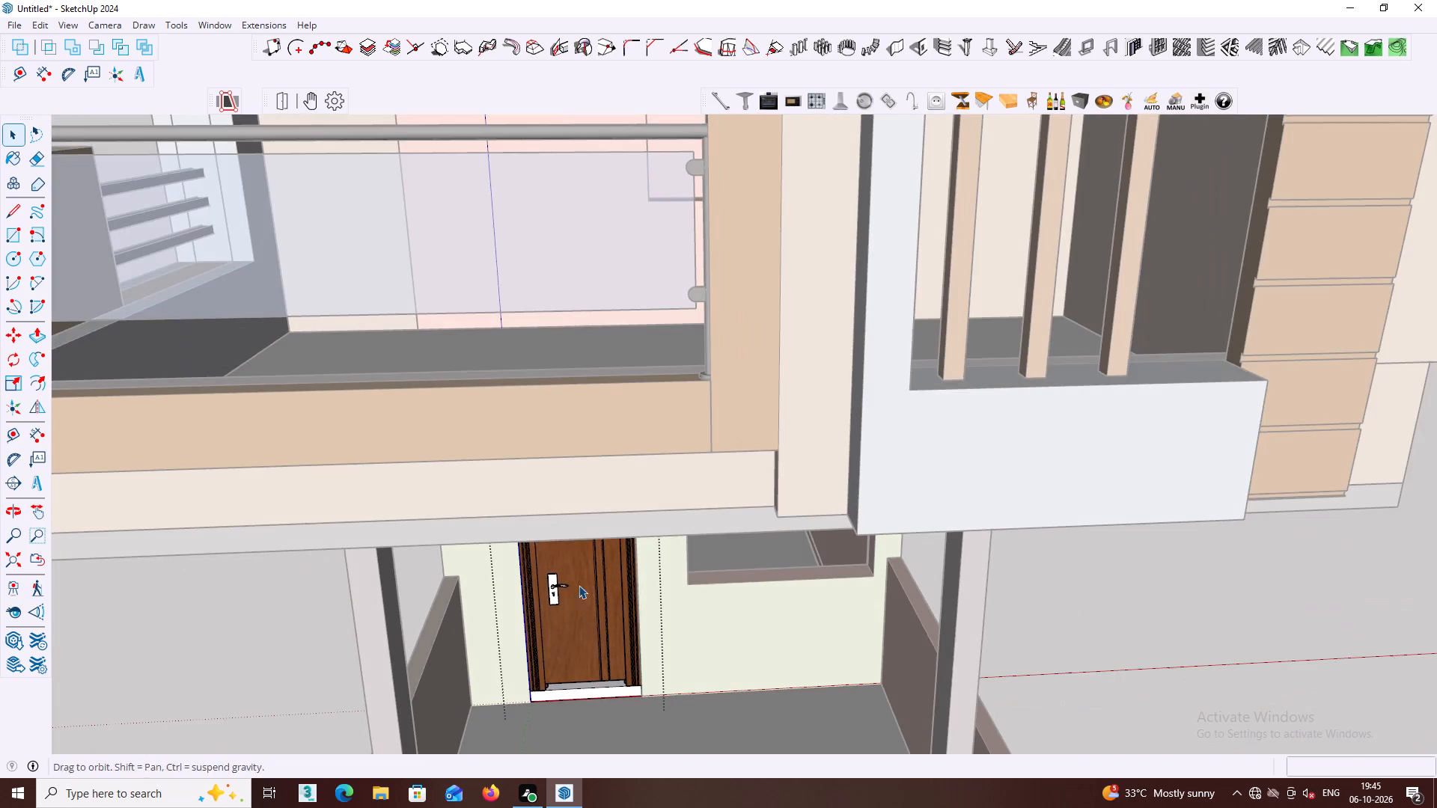
pyautogui.moveTo(578, 586); pyautogui.dragTo(602, 491, button='middle')
pyautogui.moveTo(605, 493); pyautogui.dragTo(611, 435, button='middle')
pyautogui.moveTo(596, 652); pyautogui.dragTo(599, 550, button='middle')
pyautogui.moveTo(603, 545); pyautogui.dragTo(582, 625, button='middle')
pyautogui.scroll(9, 608, 577)
pyautogui.moveTo(567, 543); pyautogui.dragTo(580, 437, button='middle')
pyautogui.moveTo(524, 448); pyautogui.dragTo(524, 451, button='middle')
pyautogui.scroll(-12, 525, 464)
pyautogui.moveTo(524, 451); pyautogui.dragTo(531, 481, button='middle')
pyautogui.moveTo(445, 561); pyautogui.dragTo(442, 580, button='middle')
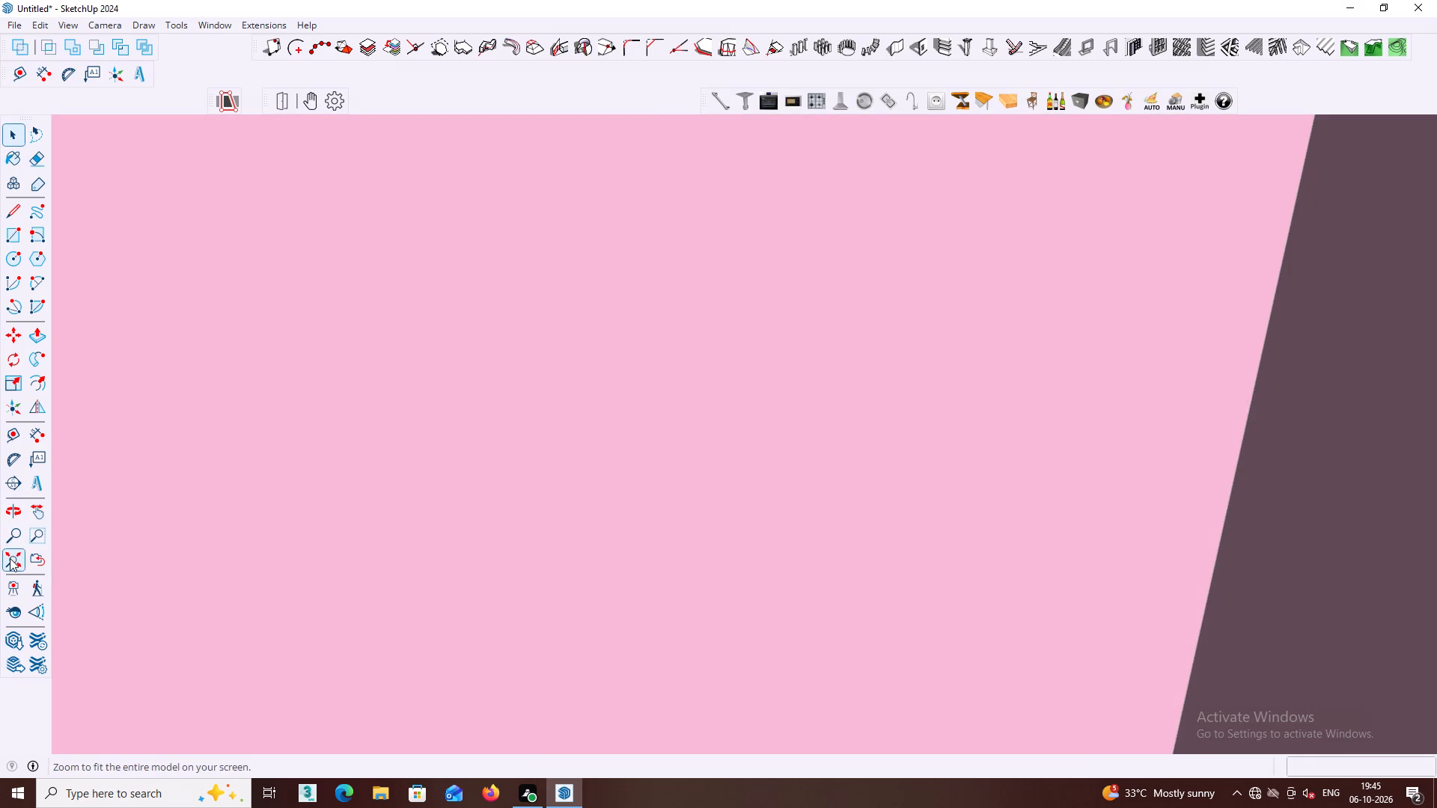
pyautogui.click(10, 558)
pyautogui.scroll(-2, 203, 512)
pyautogui.click(493, 483)
# Select the front door group and scale it uniformly by about 1.07 from its bottom corner, down past the floor line.
pyautogui.moveTo(594, 458); pyautogui.dragTo(727, 432, button='middle')
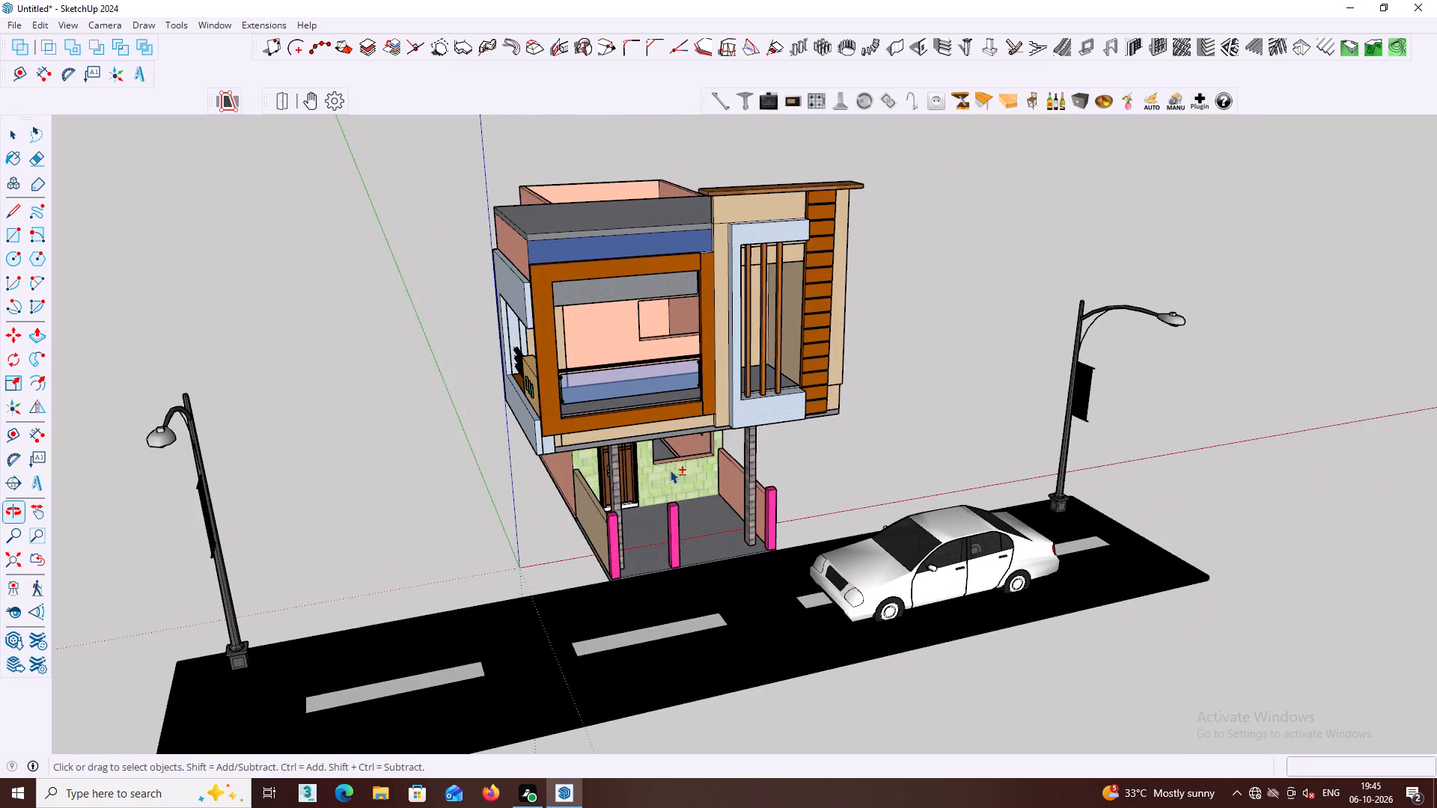
pyautogui.keyDown('shift'); pyautogui.moveTo(670, 470); pyautogui.dragTo(591, 444, button='middle'); pyautogui.keyUp('shift')
pyautogui.scroll(6, 573, 443)
pyautogui.moveTo(558, 470); pyautogui.dragTo(711, 426, button='middle')
pyautogui.moveTo(694, 411); pyautogui.dragTo(586, 396, button='middle')
pyautogui.scroll(6, 669, 408)
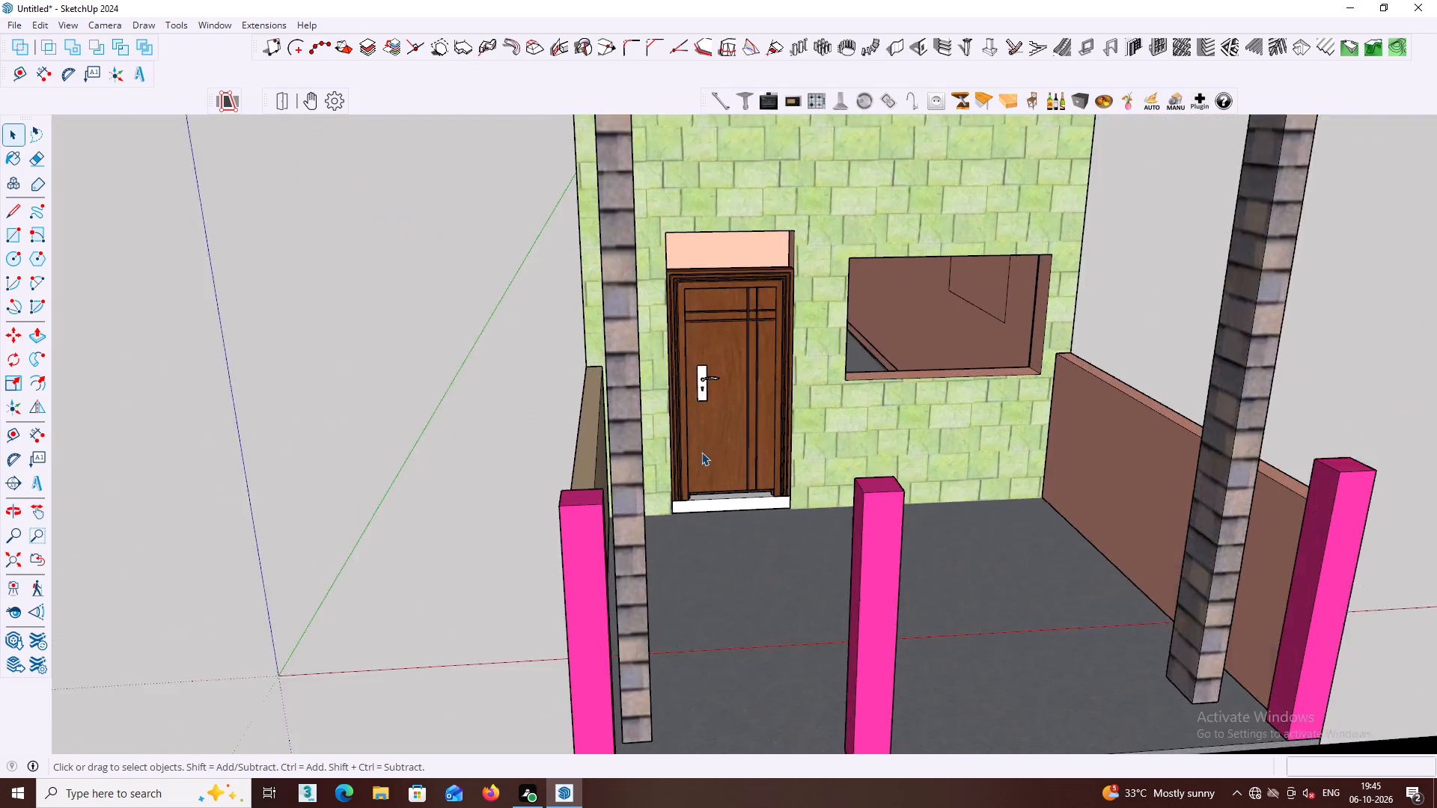
pyautogui.moveTo(705, 490); pyautogui.dragTo(703, 428, button='middle')
pyautogui.scroll(3, 713, 423)
pyautogui.moveTo(716, 465); pyautogui.dragTo(719, 510, button='middle')
pyautogui.scroll(1, 745, 447)
pyautogui.moveTo(746, 429); pyautogui.dragTo(727, 341, button='middle')
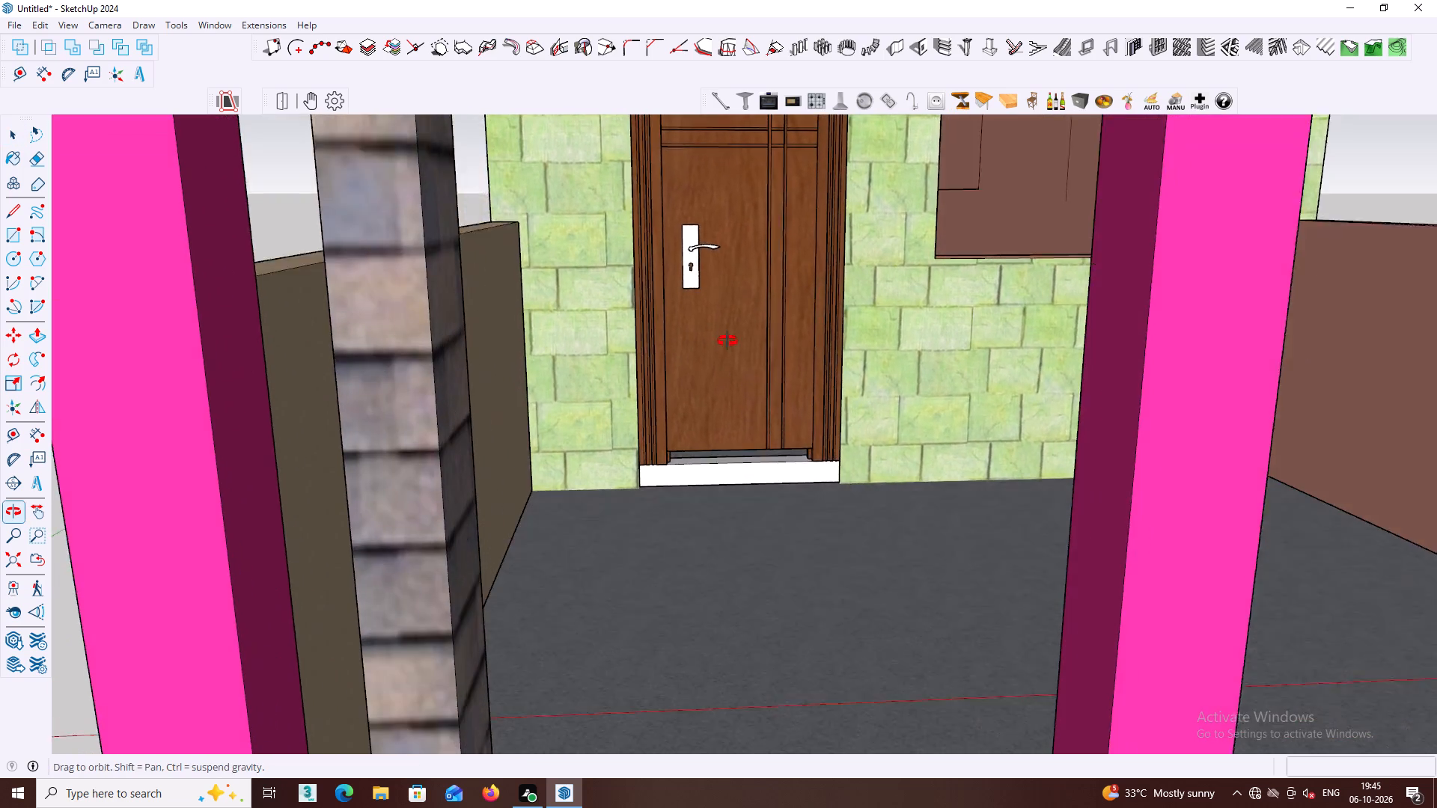
pyautogui.moveTo(727, 341); pyautogui.dragTo(727, 338, button='middle')
pyautogui.scroll(4, 598, 478)
pyautogui.moveTo(701, 440); pyautogui.dragTo(706, 411, button='middle')
pyautogui.click(668, 435)
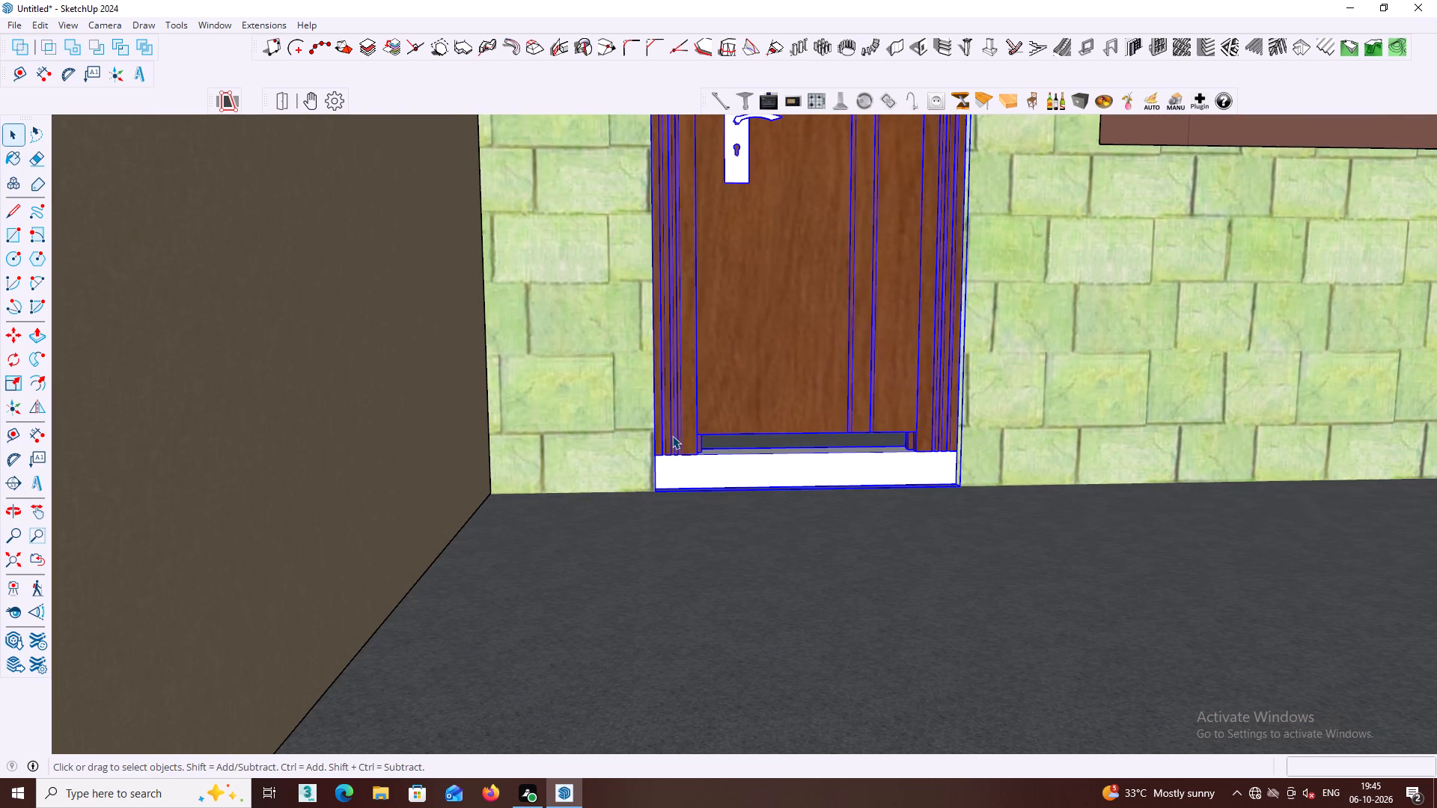
pyautogui.moveTo(745, 441); pyautogui.dragTo(700, 455, button='middle')
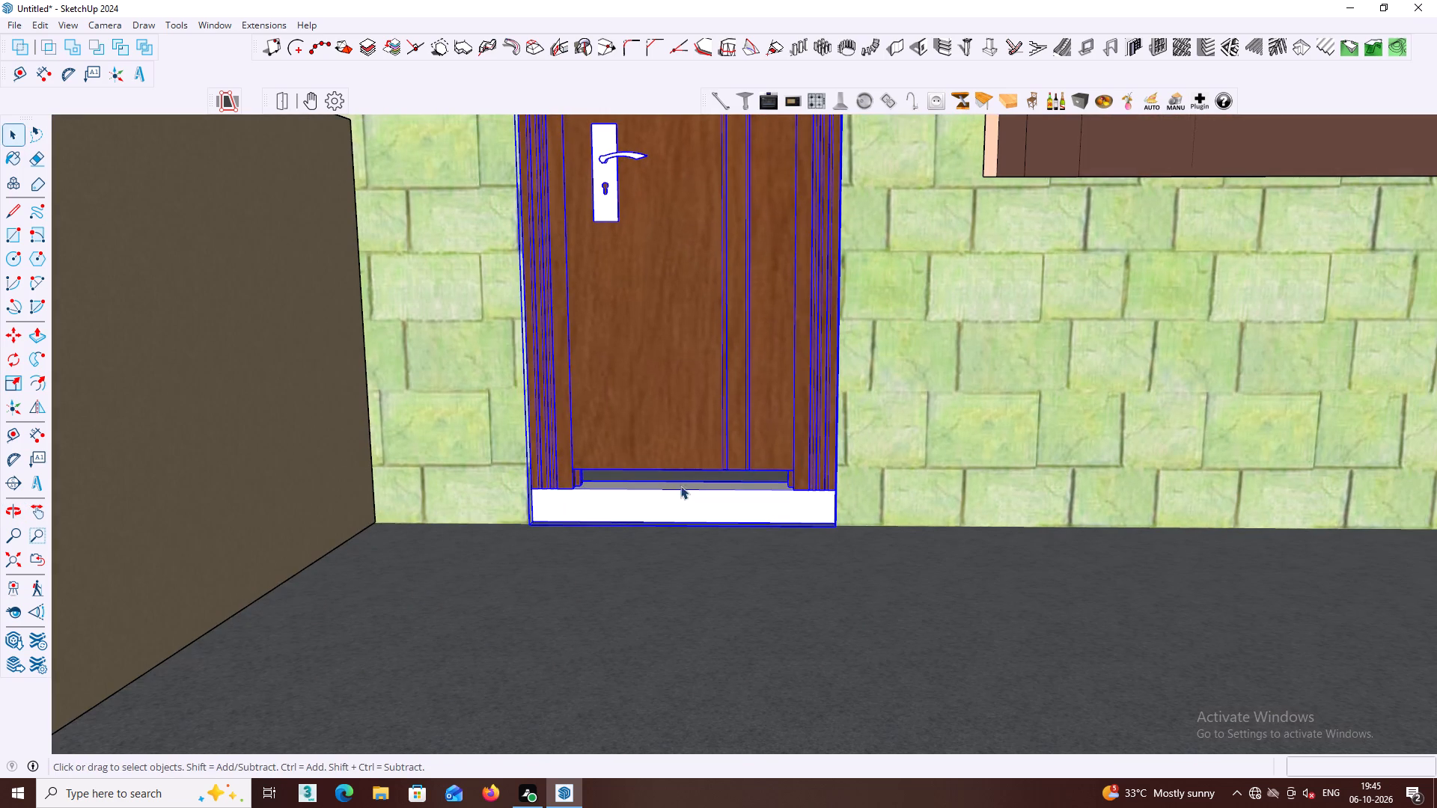
pyautogui.moveTo(674, 487); pyautogui.dragTo(692, 470, button='middle')
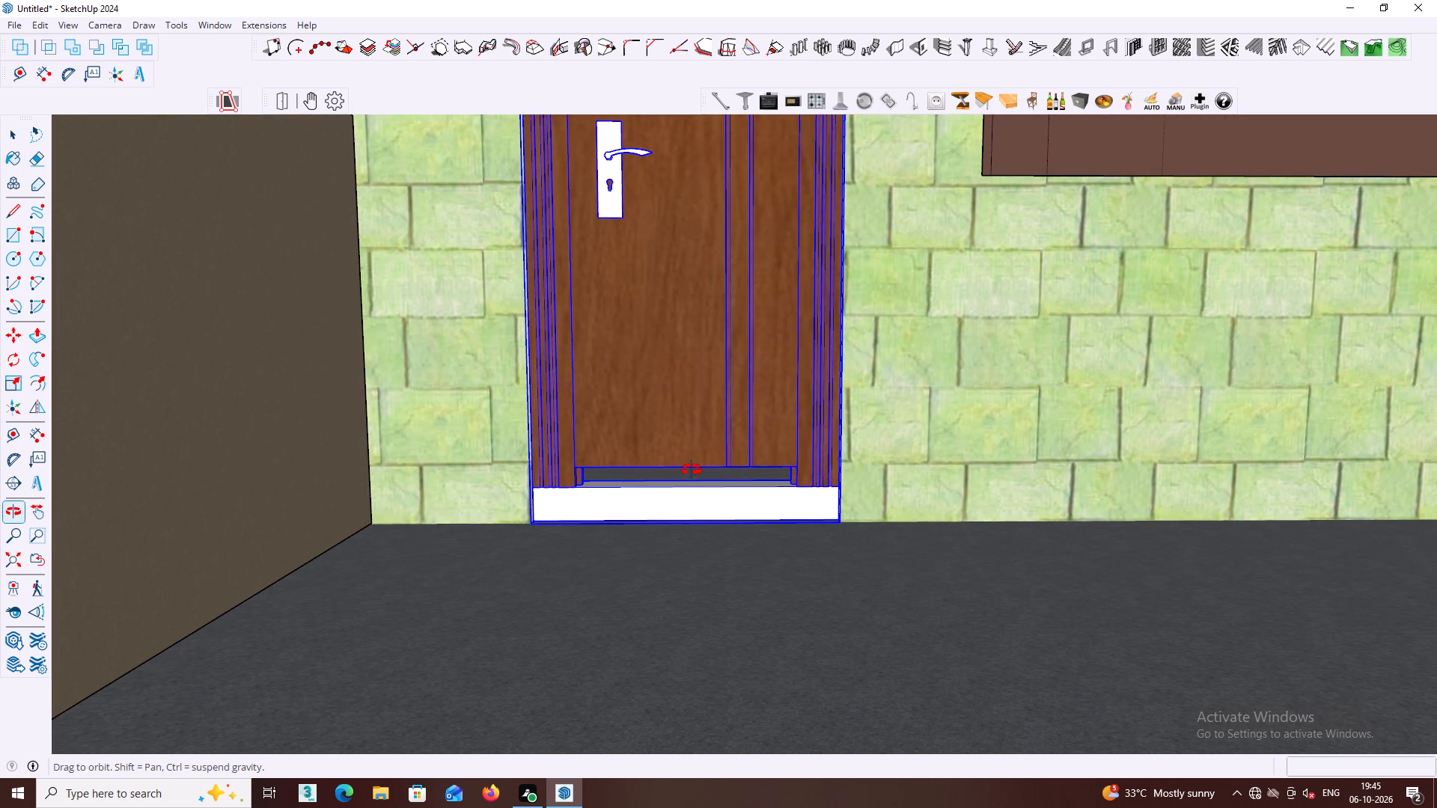
pyautogui.moveTo(692, 470); pyautogui.dragTo(694, 498, button='middle')
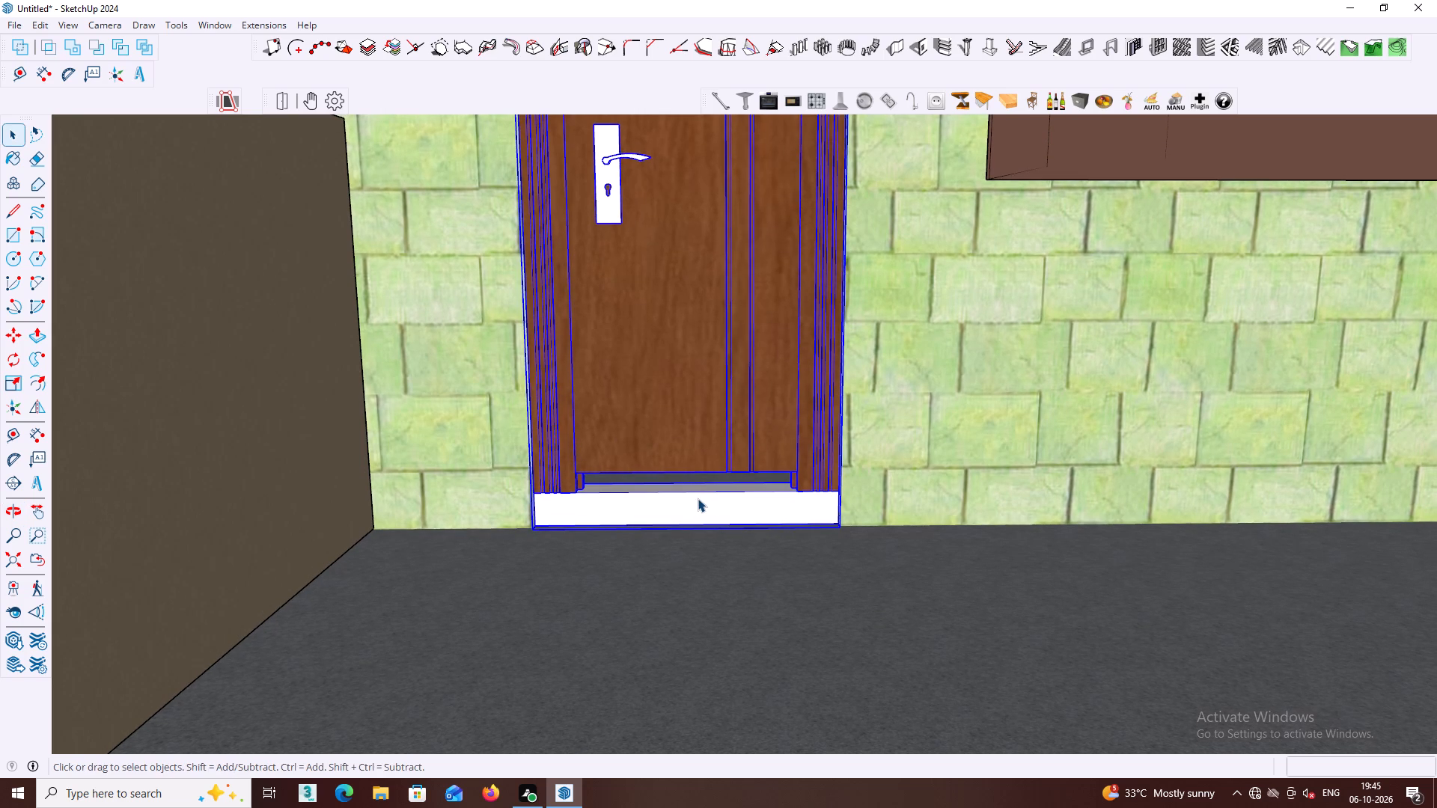
pyautogui.press('s')
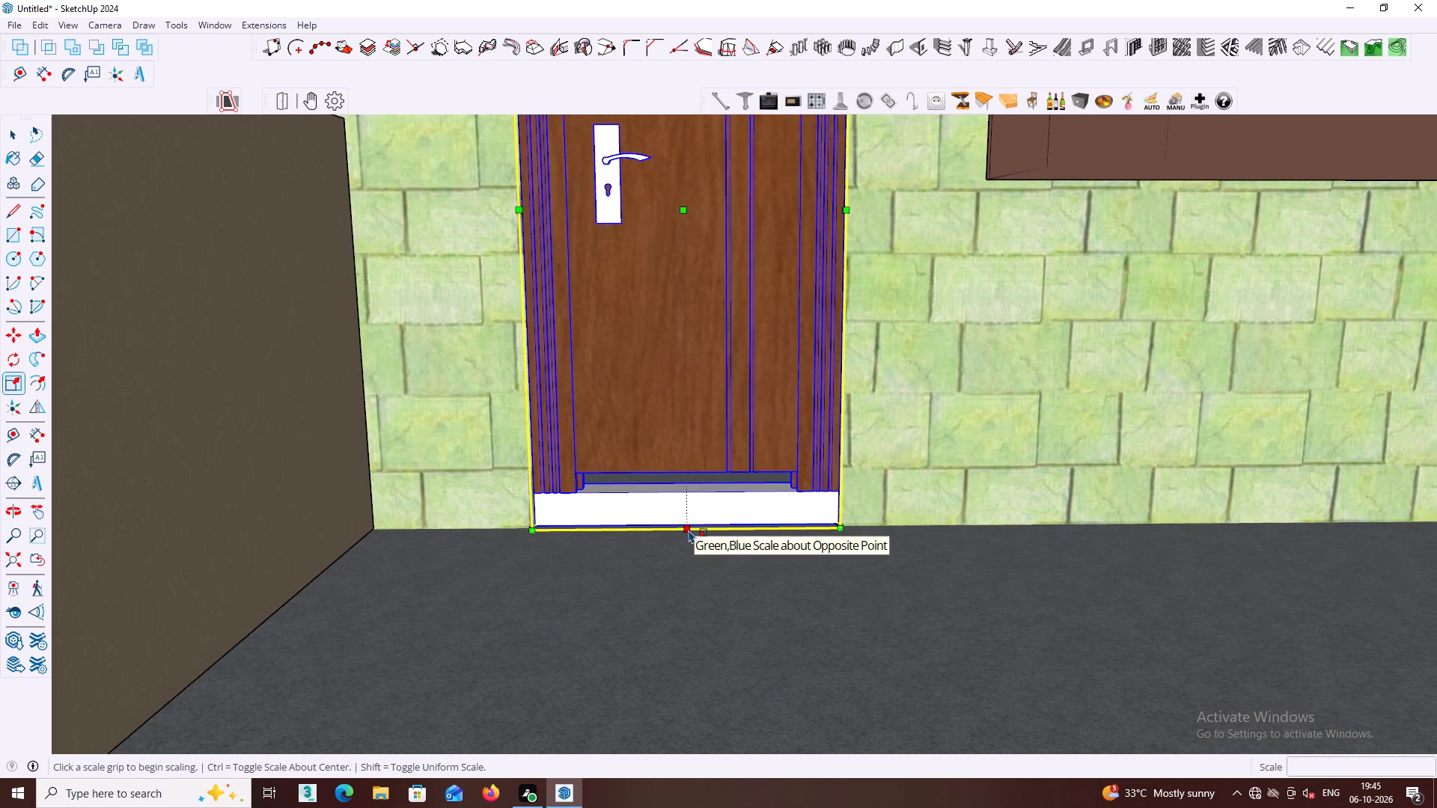
pyautogui.click(689, 530)
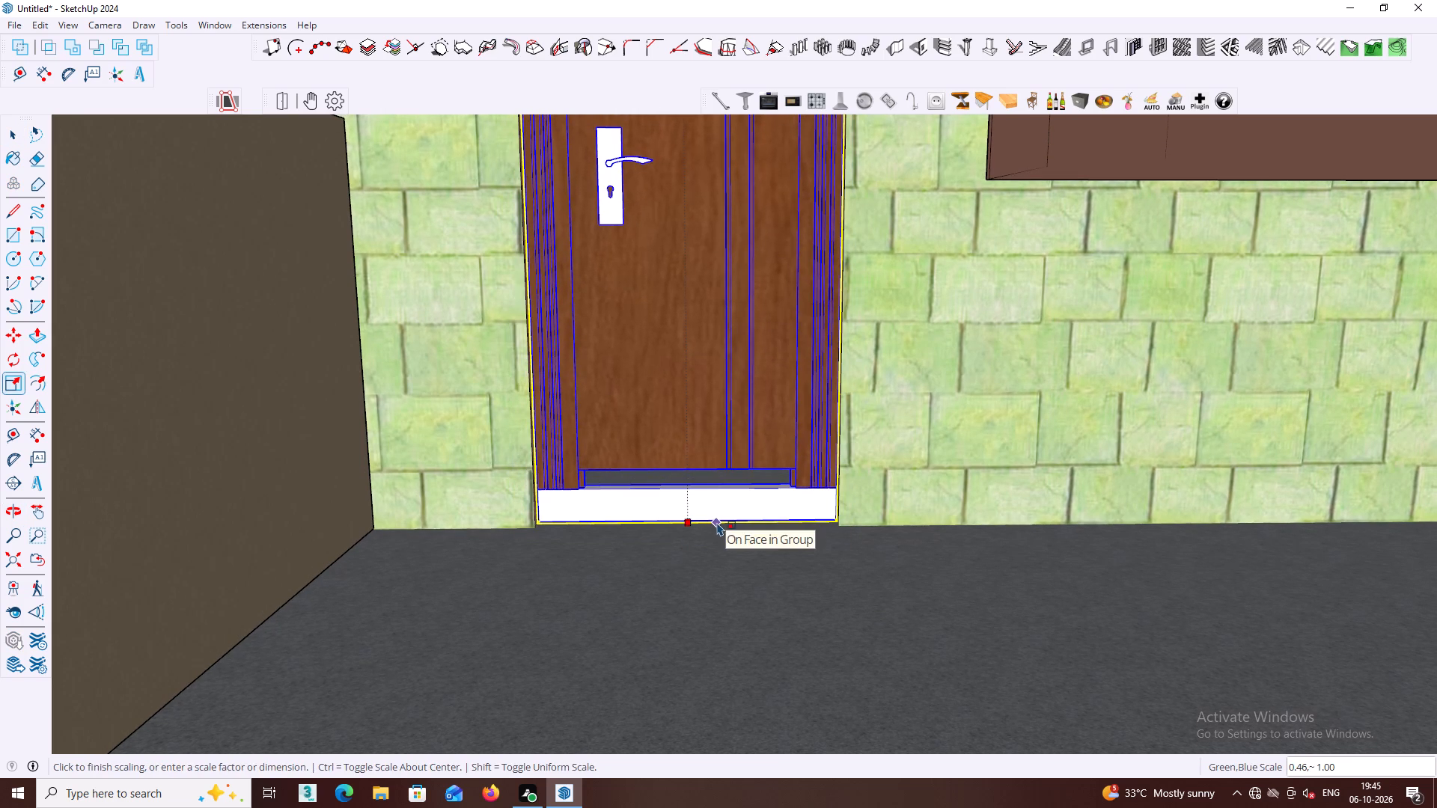
pyautogui.press('Escape')
pyautogui.moveTo(704, 527); pyautogui.dragTo(688, 535, button='middle')
pyautogui.scroll(2, 716, 533)
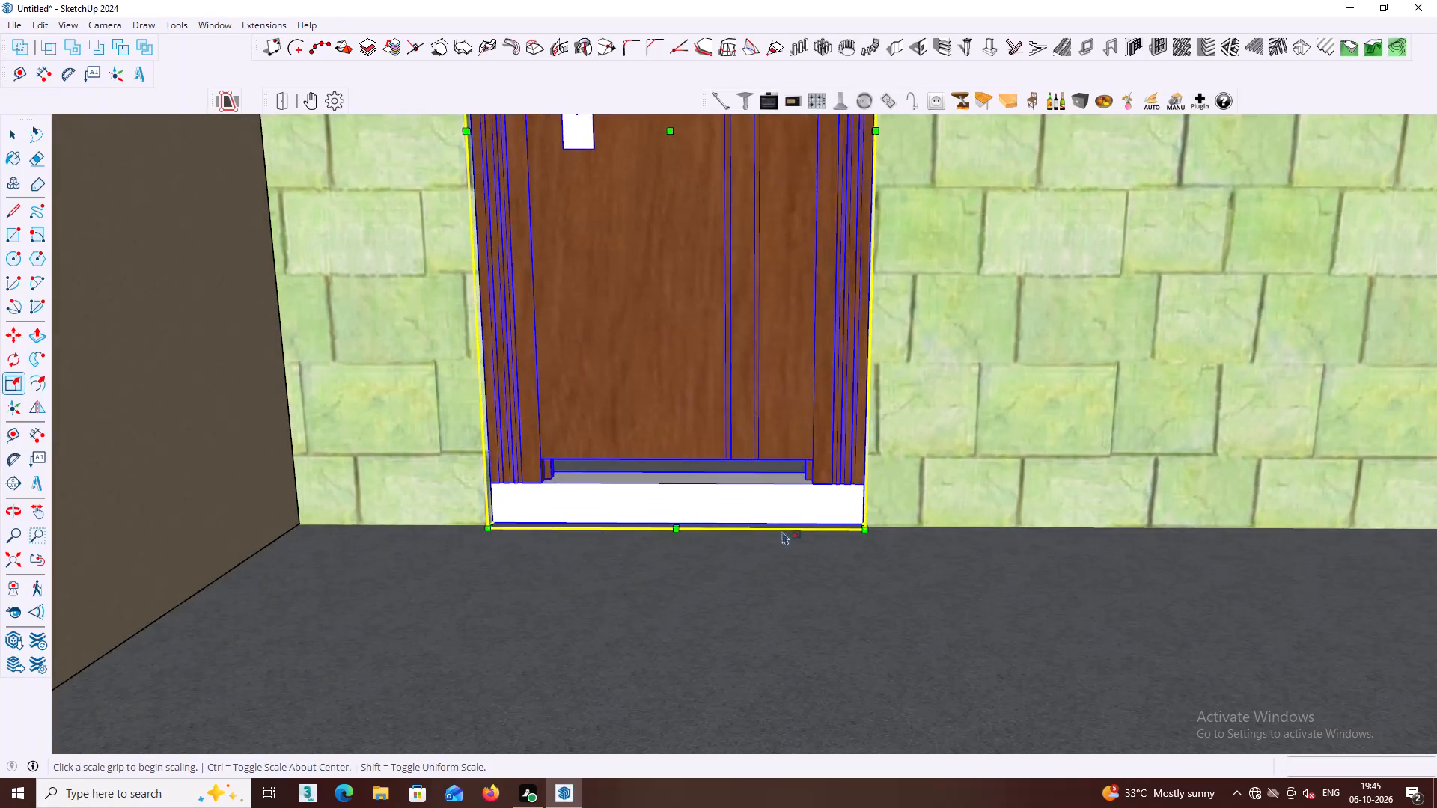
pyautogui.scroll(2, 782, 531)
pyautogui.click(881, 529)
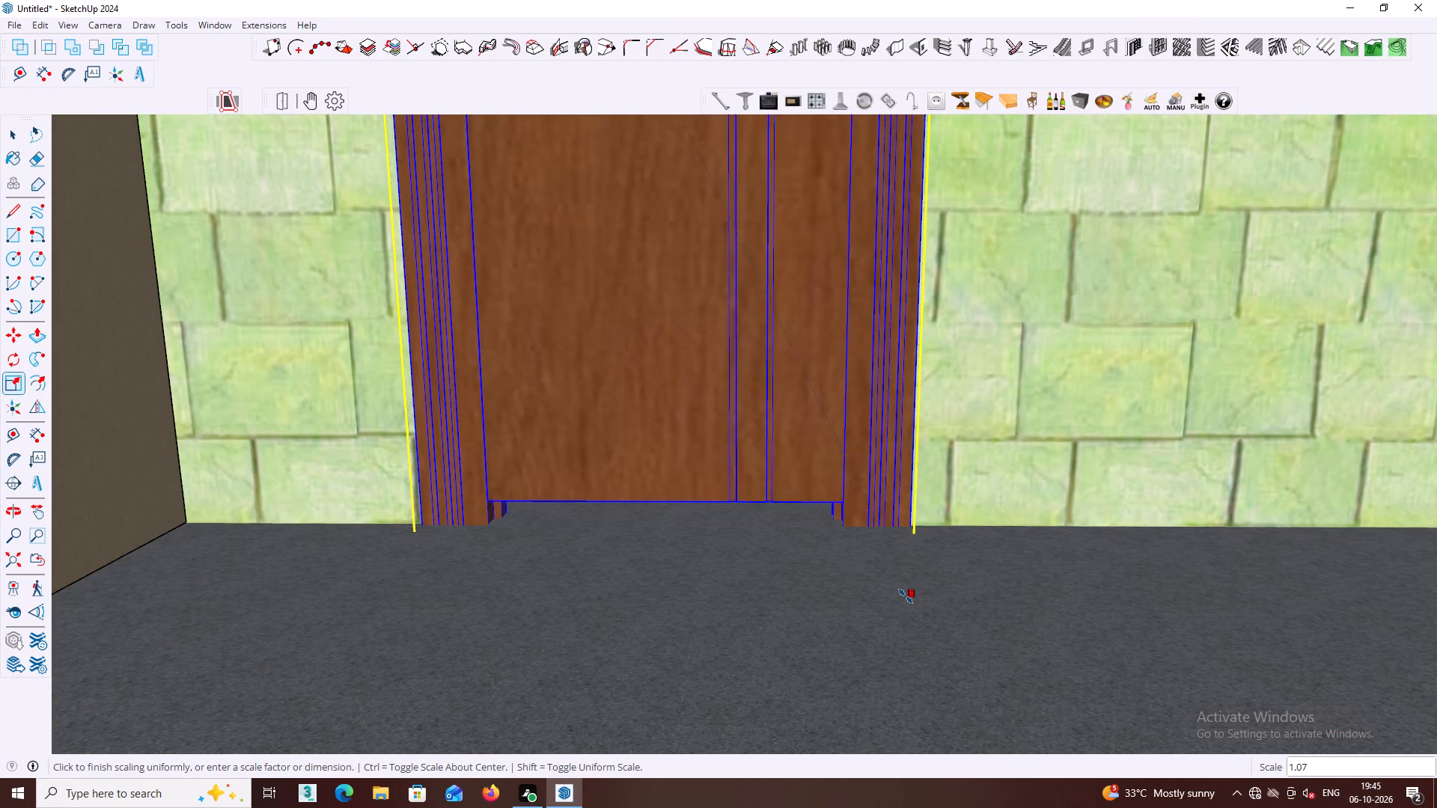
pyautogui.click(906, 596)
pyautogui.press('space')
pyautogui.scroll(-1, 906, 594)
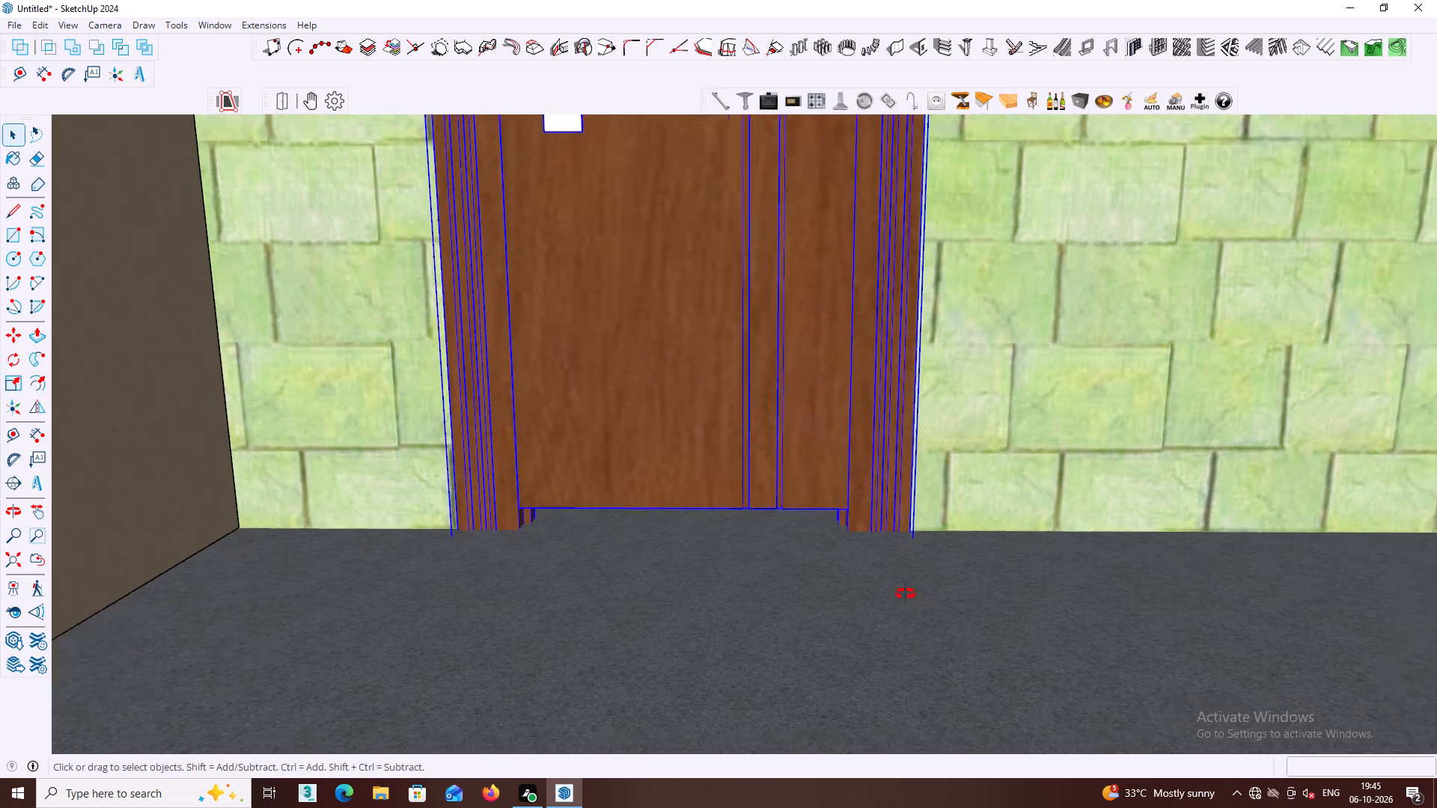
# Scale the front door's height by about 1.14 up to the top edge of the doorway opening and deselect it.
pyautogui.middleClick(906, 594)
pyautogui.scroll(-10, 906, 594)
pyautogui.keyDown('shift'); pyautogui.moveTo(907, 584); pyautogui.dragTo(933, 721, button='middle'); pyautogui.keyUp('shift')
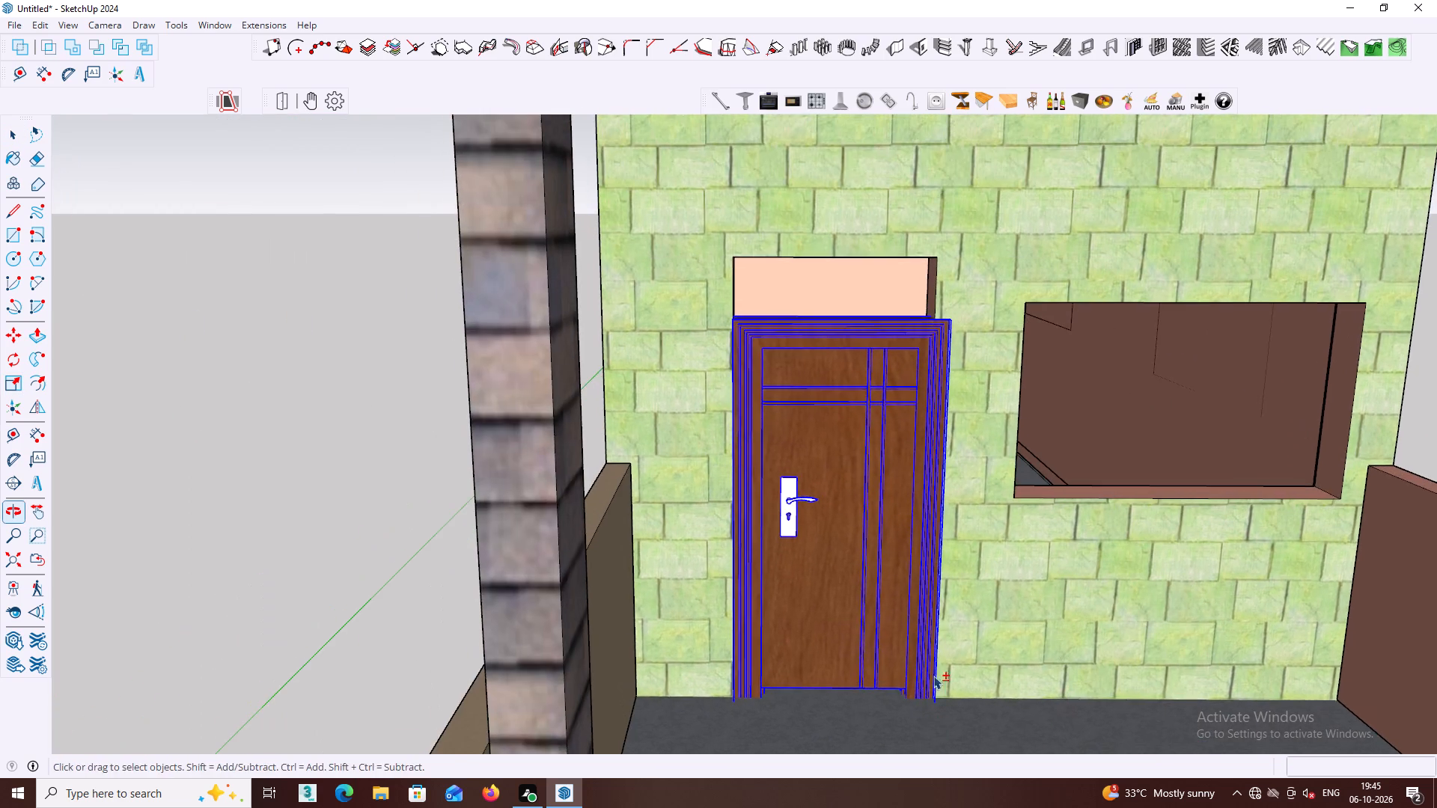
pyautogui.moveTo(909, 530); pyautogui.dragTo(902, 564, button='middle')
pyautogui.scroll(3, 812, 393)
pyautogui.press('s')
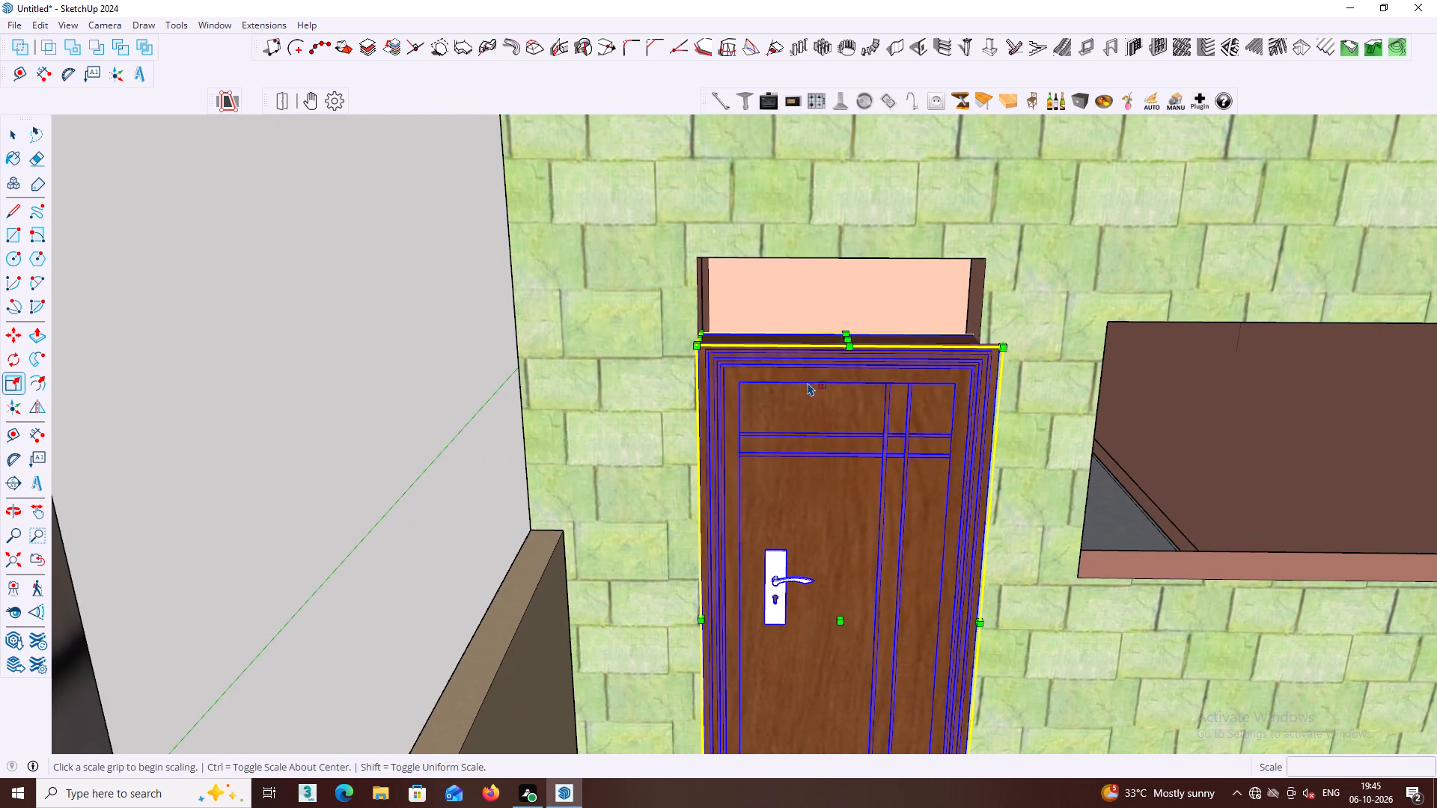
pyautogui.moveTo(825, 370); pyautogui.dragTo(823, 390, button='middle')
pyautogui.scroll(2, 845, 361)
pyautogui.click(850, 346)
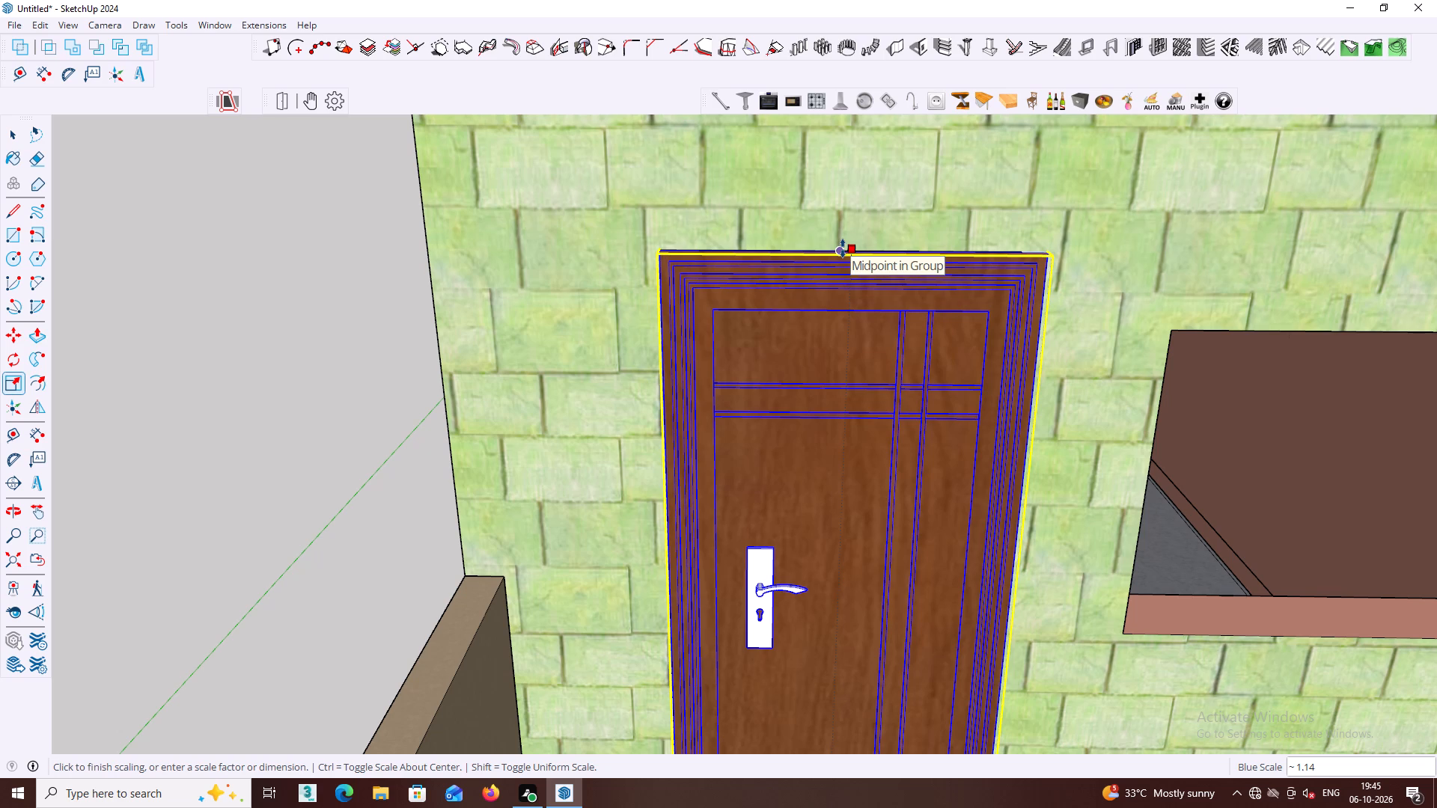
pyautogui.click(843, 248)
pyautogui.press('space')
pyautogui.scroll(-5, 900, 397)
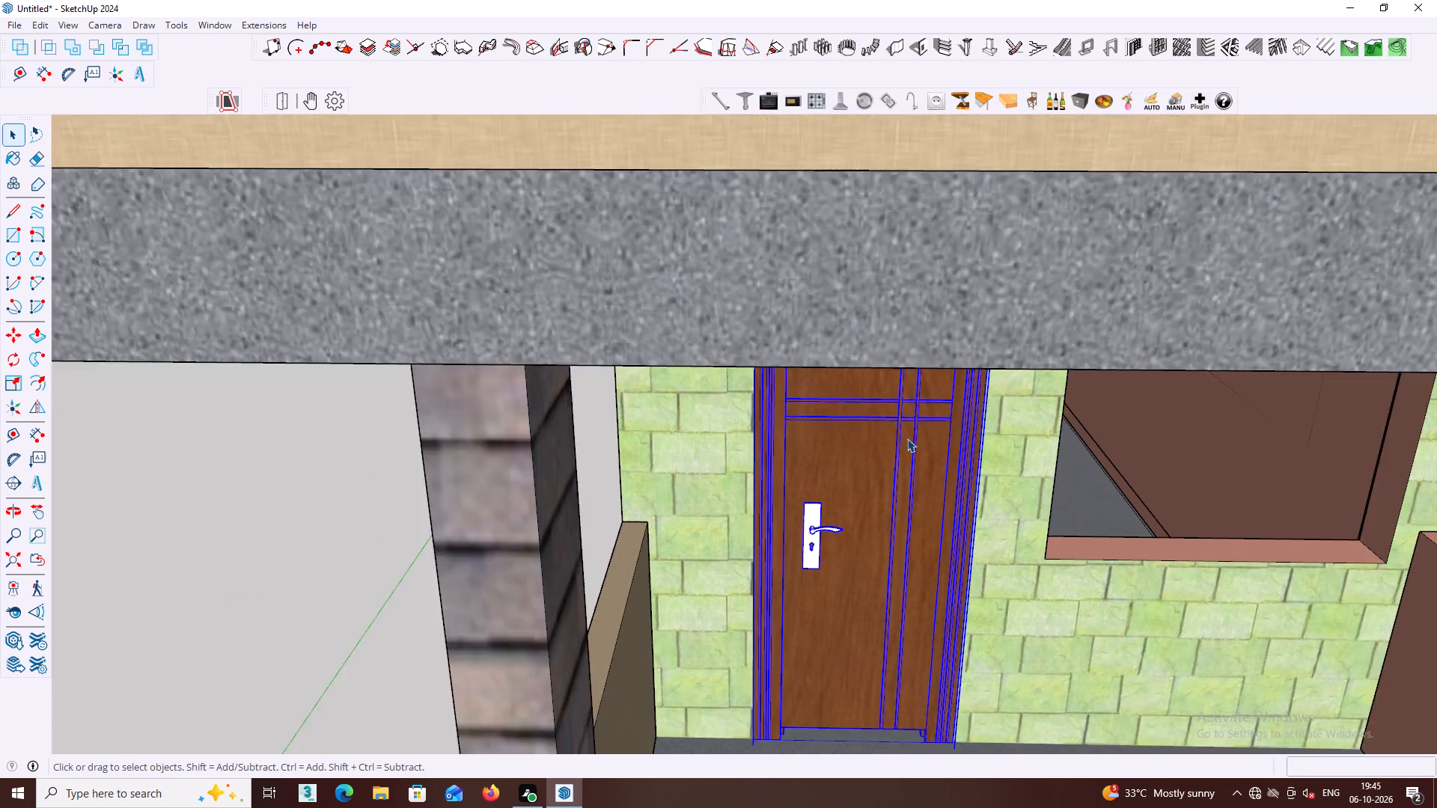
pyautogui.scroll(-3, 907, 438)
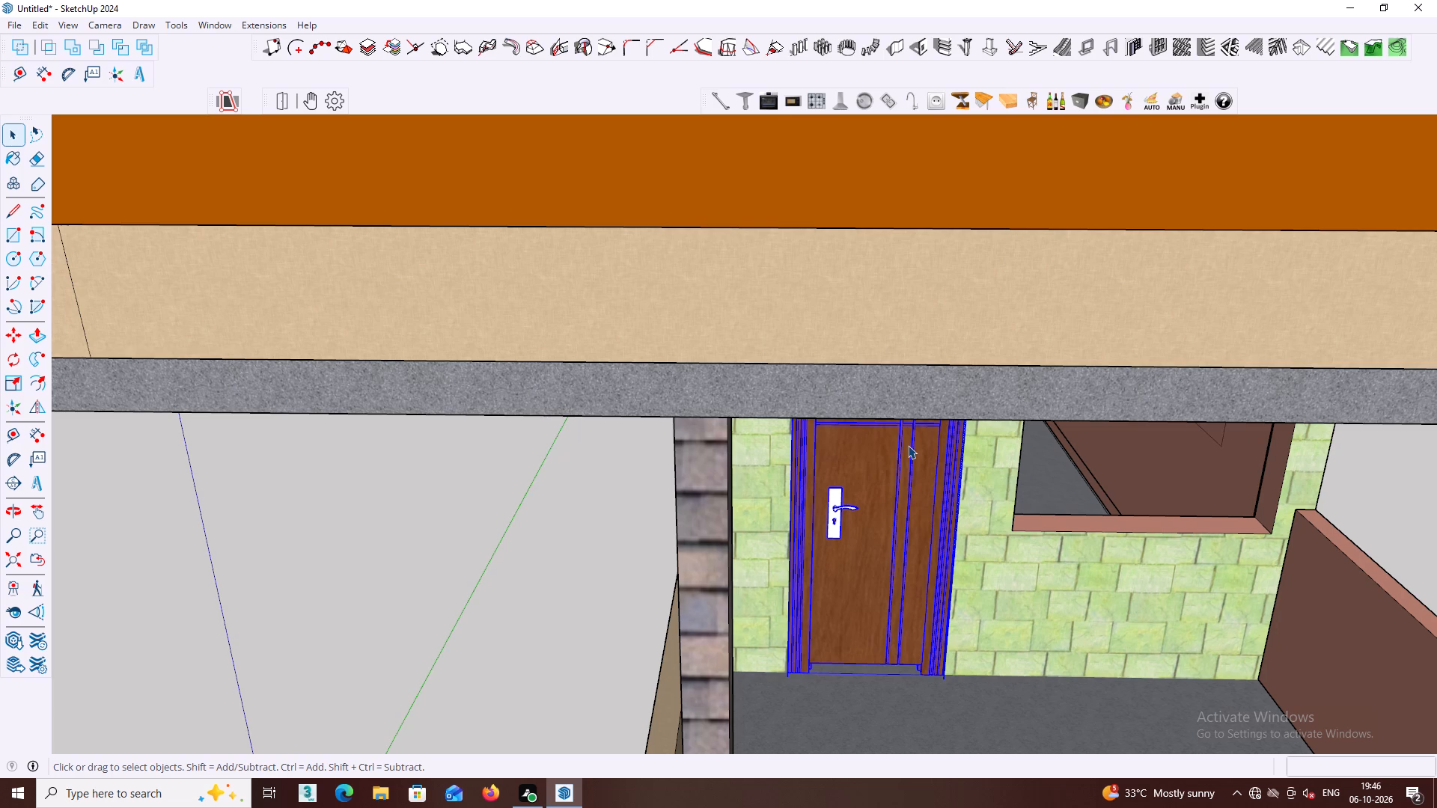
pyautogui.scroll(-2, 956, 397)
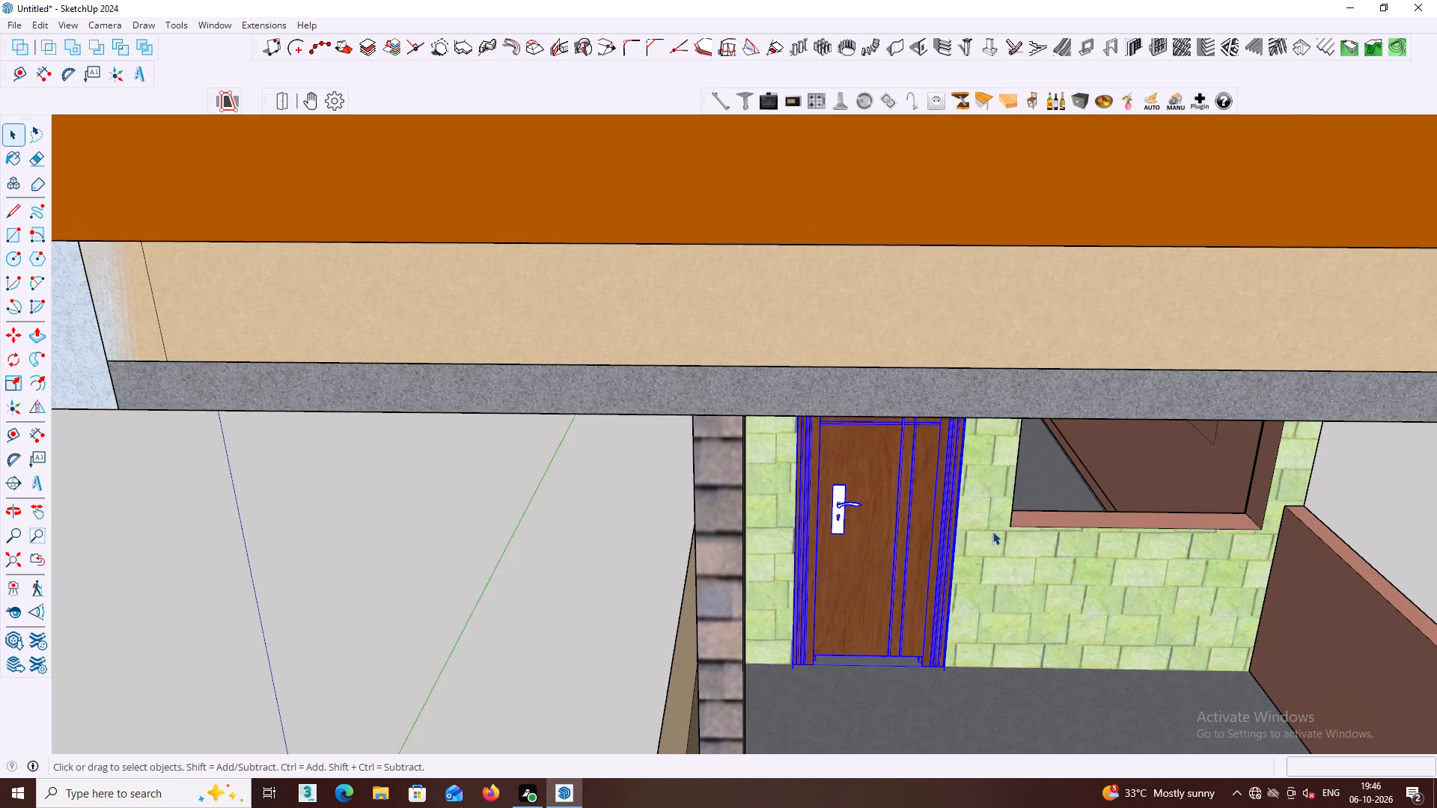
pyautogui.scroll(-8, 992, 531)
pyautogui.middleClick(992, 531)
pyautogui.click(690, 538)
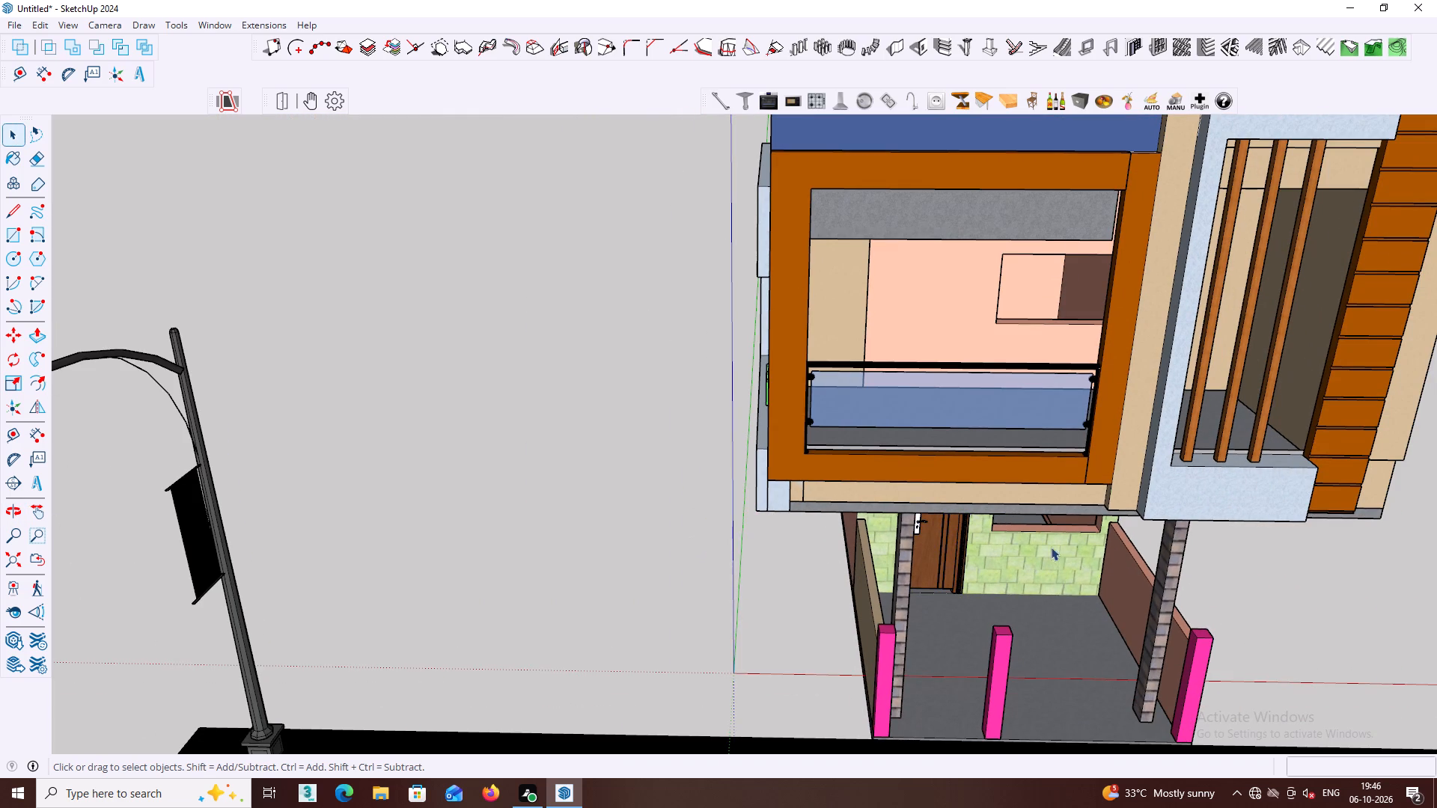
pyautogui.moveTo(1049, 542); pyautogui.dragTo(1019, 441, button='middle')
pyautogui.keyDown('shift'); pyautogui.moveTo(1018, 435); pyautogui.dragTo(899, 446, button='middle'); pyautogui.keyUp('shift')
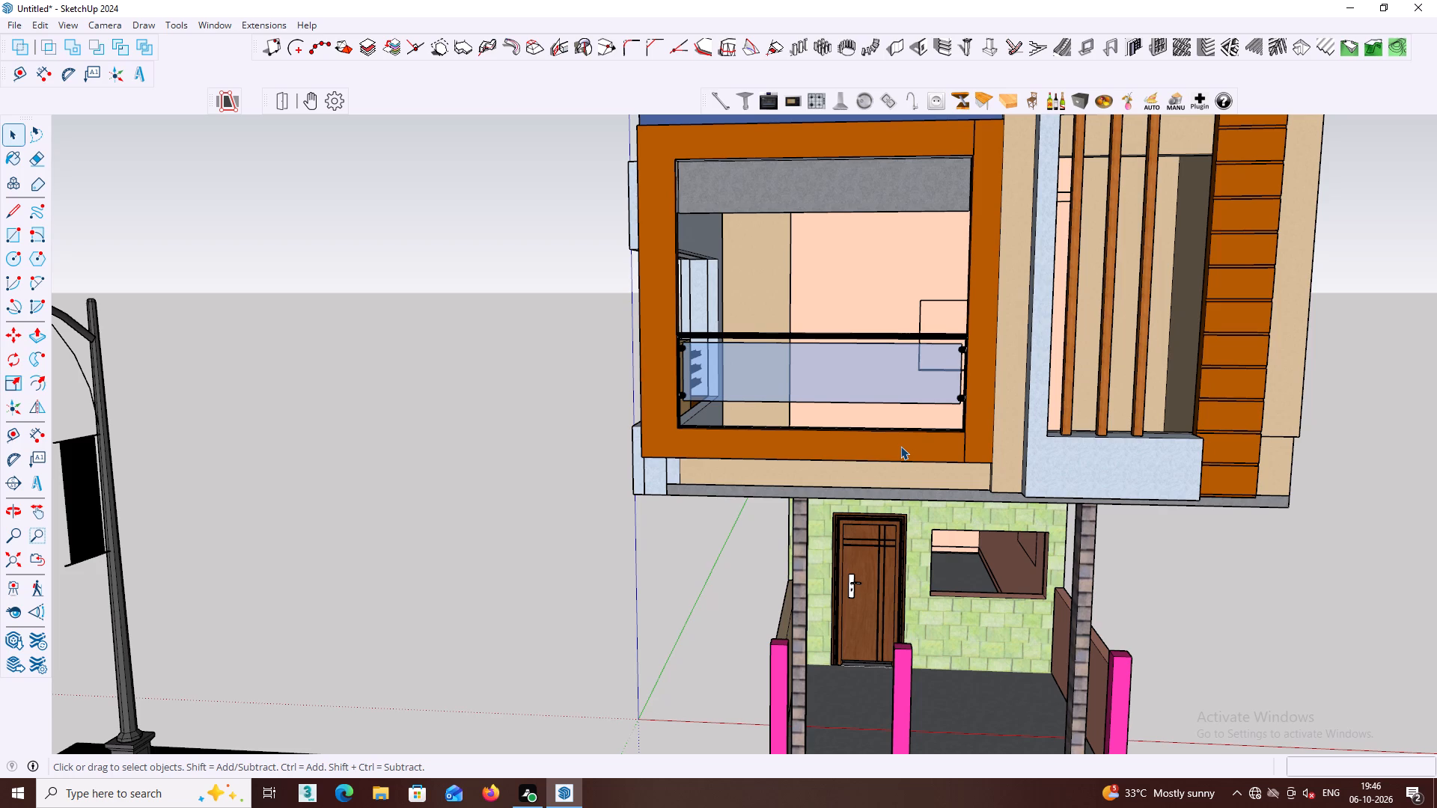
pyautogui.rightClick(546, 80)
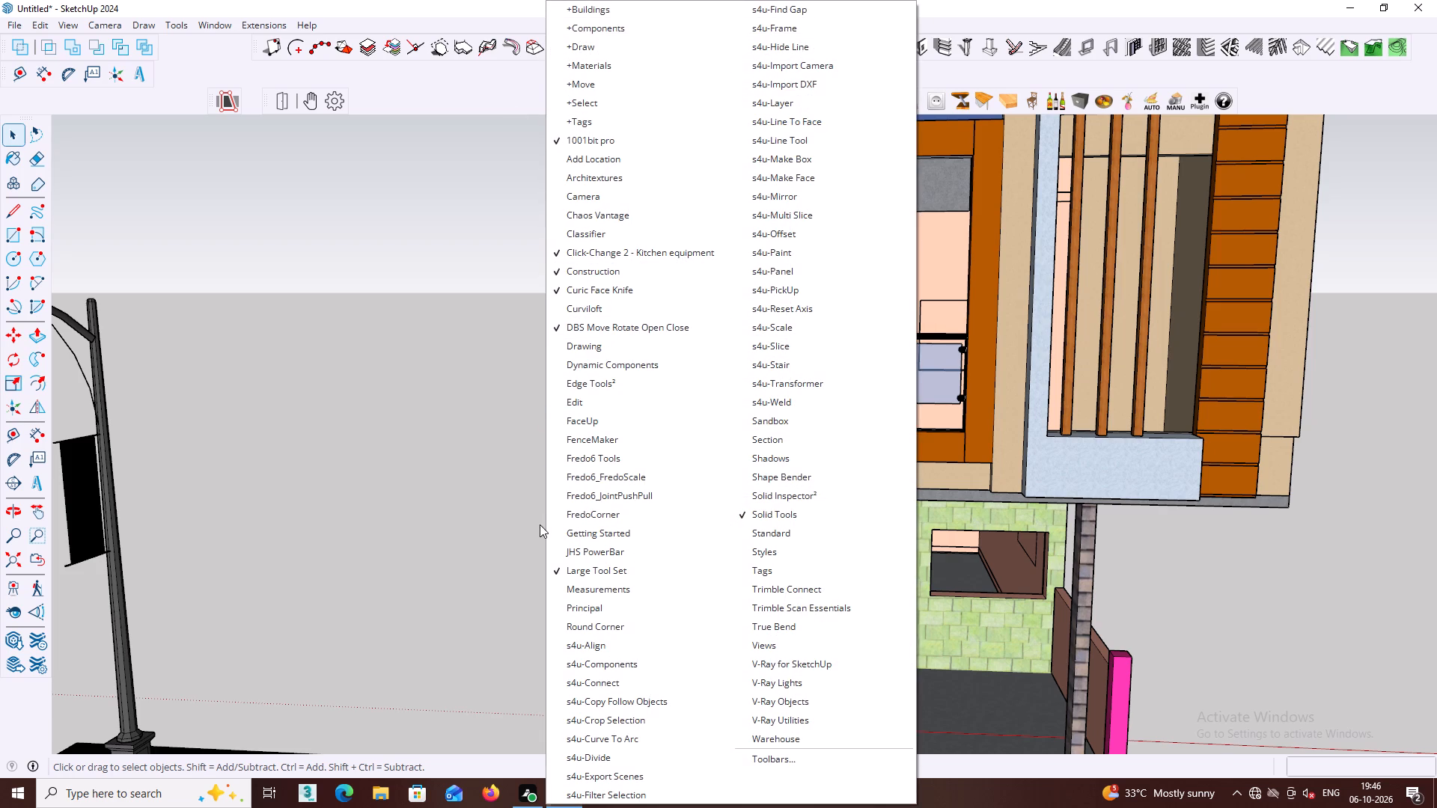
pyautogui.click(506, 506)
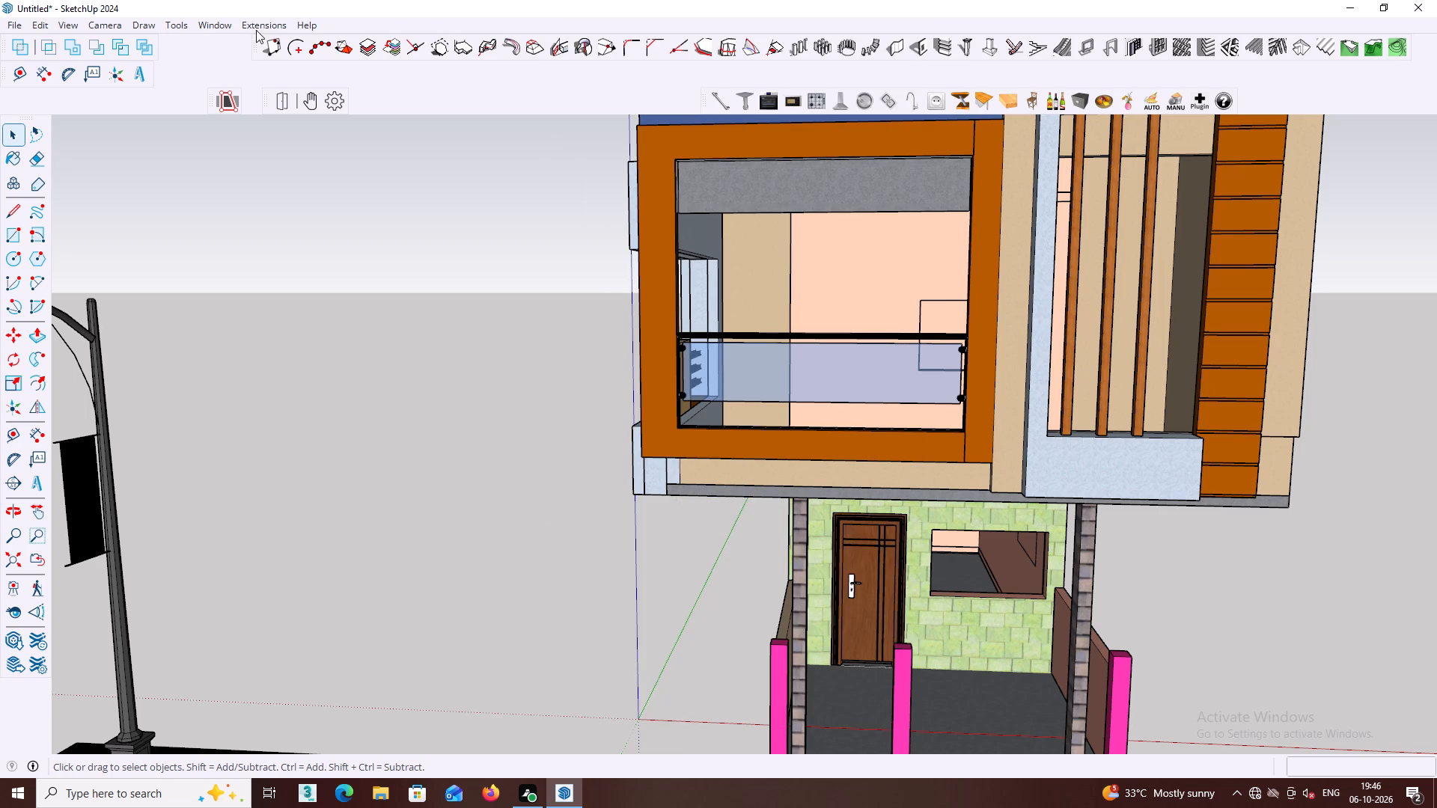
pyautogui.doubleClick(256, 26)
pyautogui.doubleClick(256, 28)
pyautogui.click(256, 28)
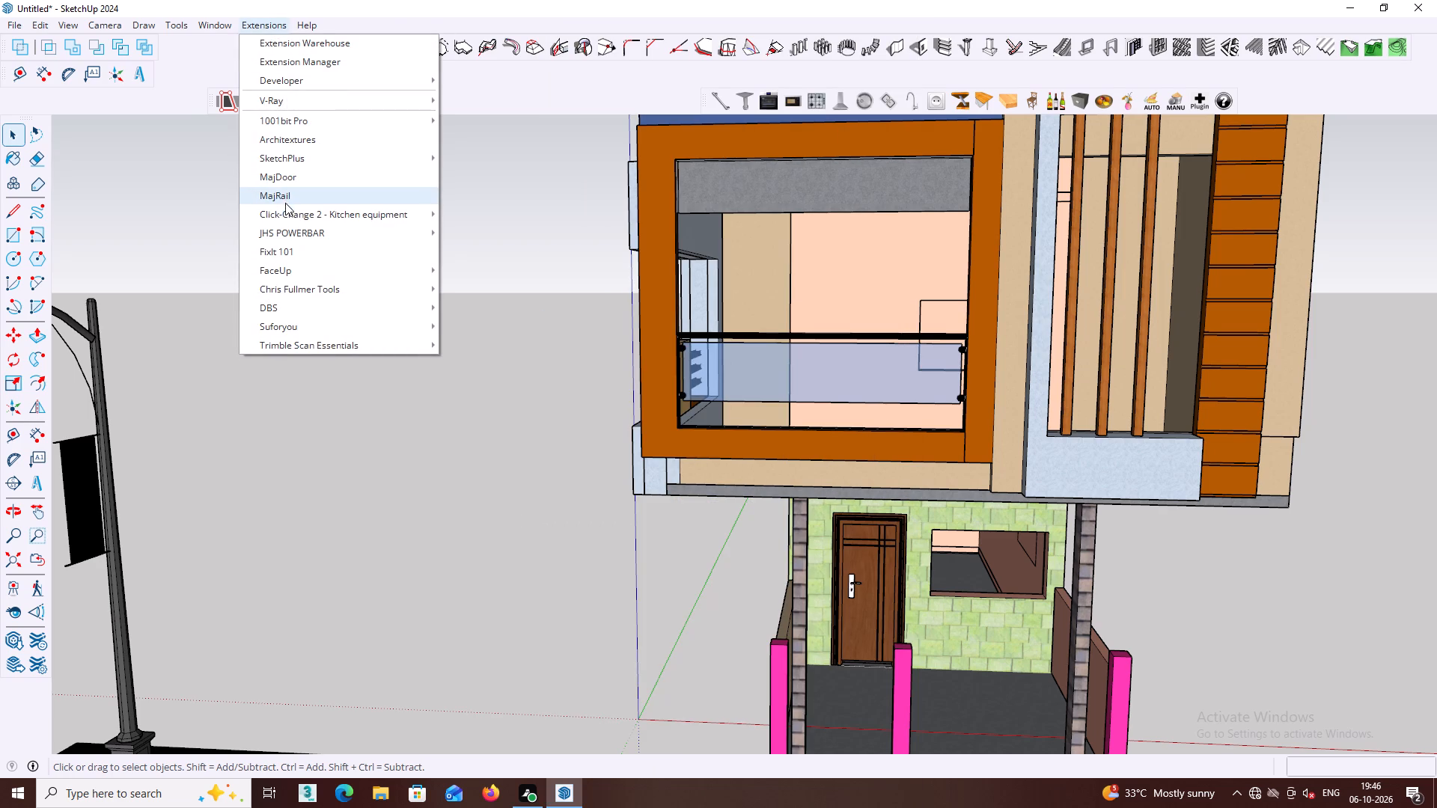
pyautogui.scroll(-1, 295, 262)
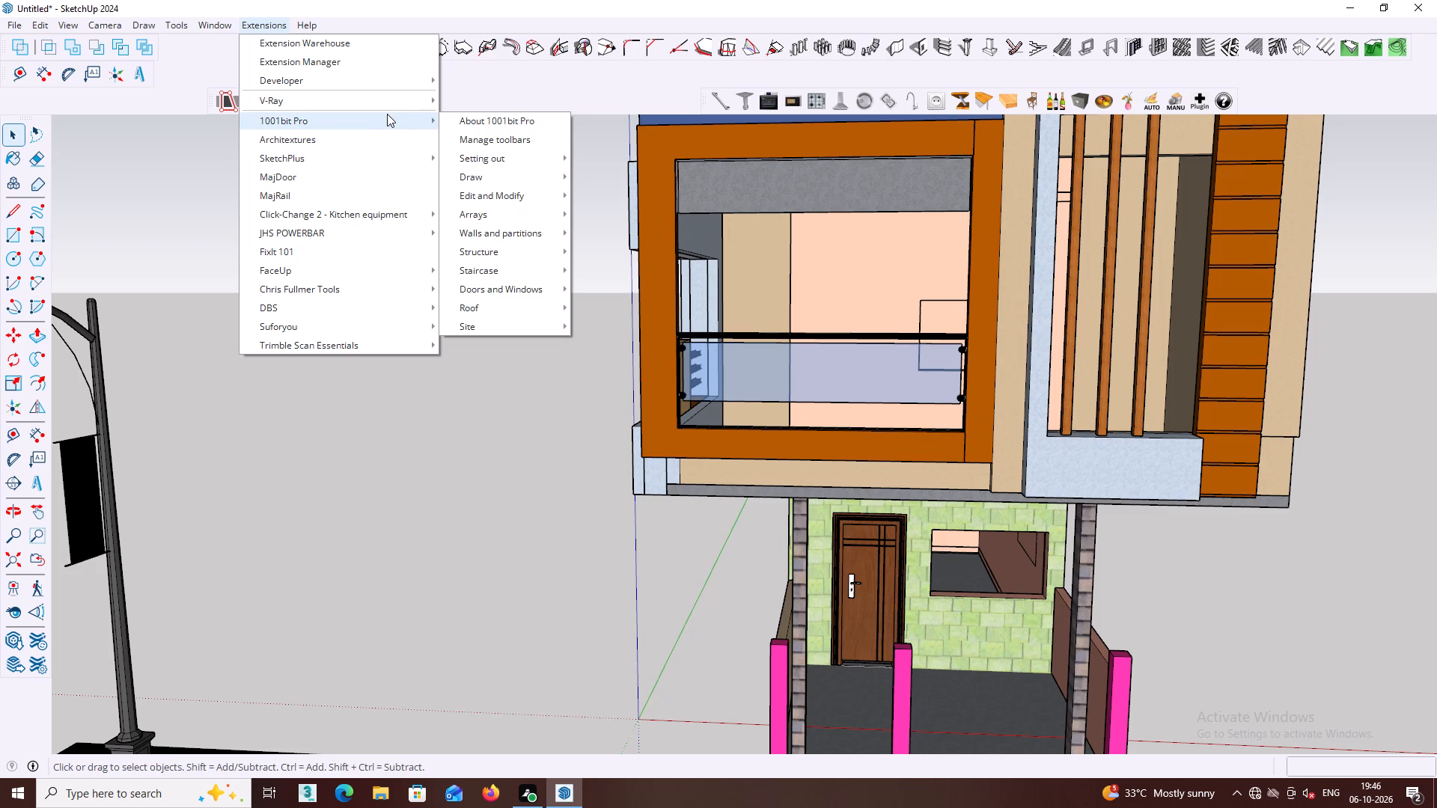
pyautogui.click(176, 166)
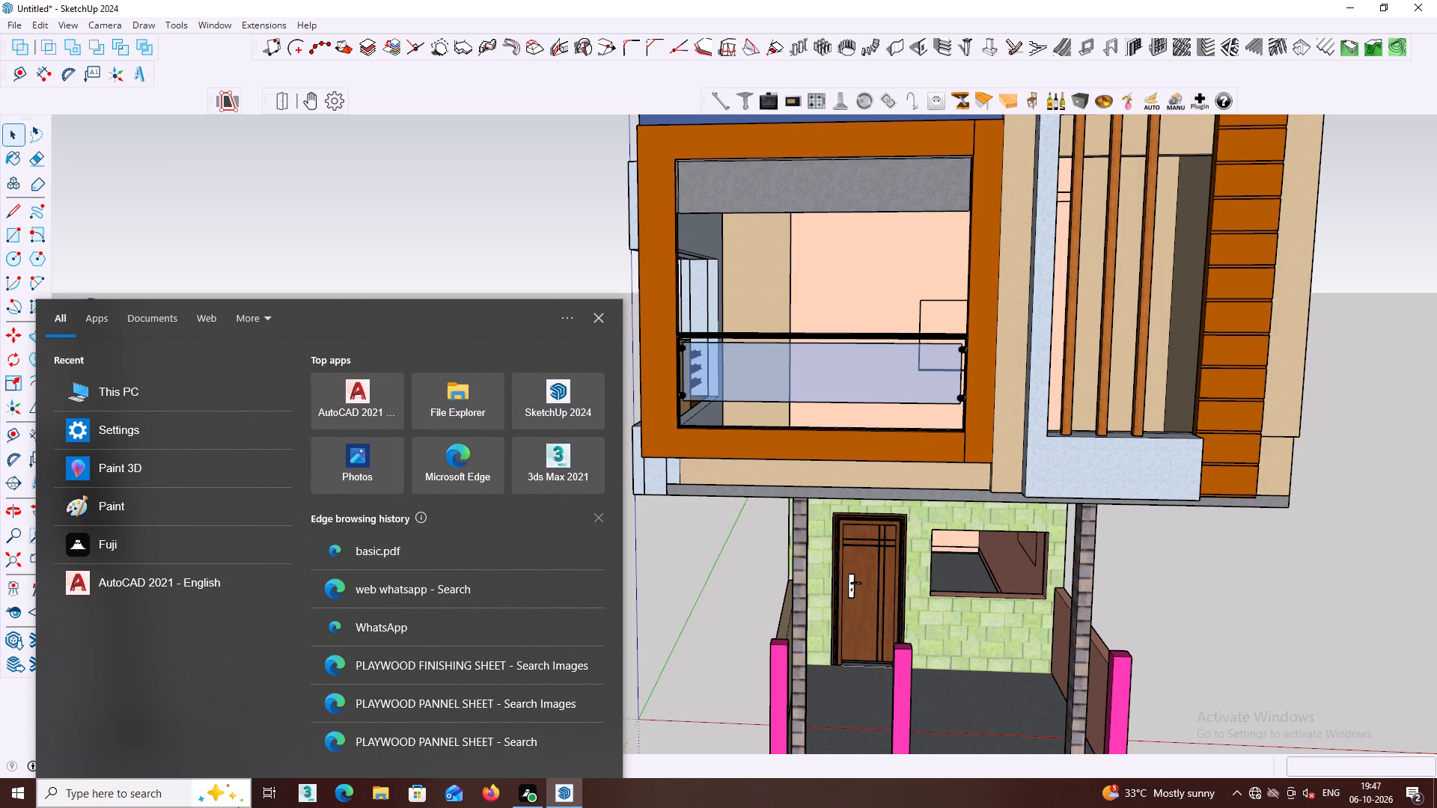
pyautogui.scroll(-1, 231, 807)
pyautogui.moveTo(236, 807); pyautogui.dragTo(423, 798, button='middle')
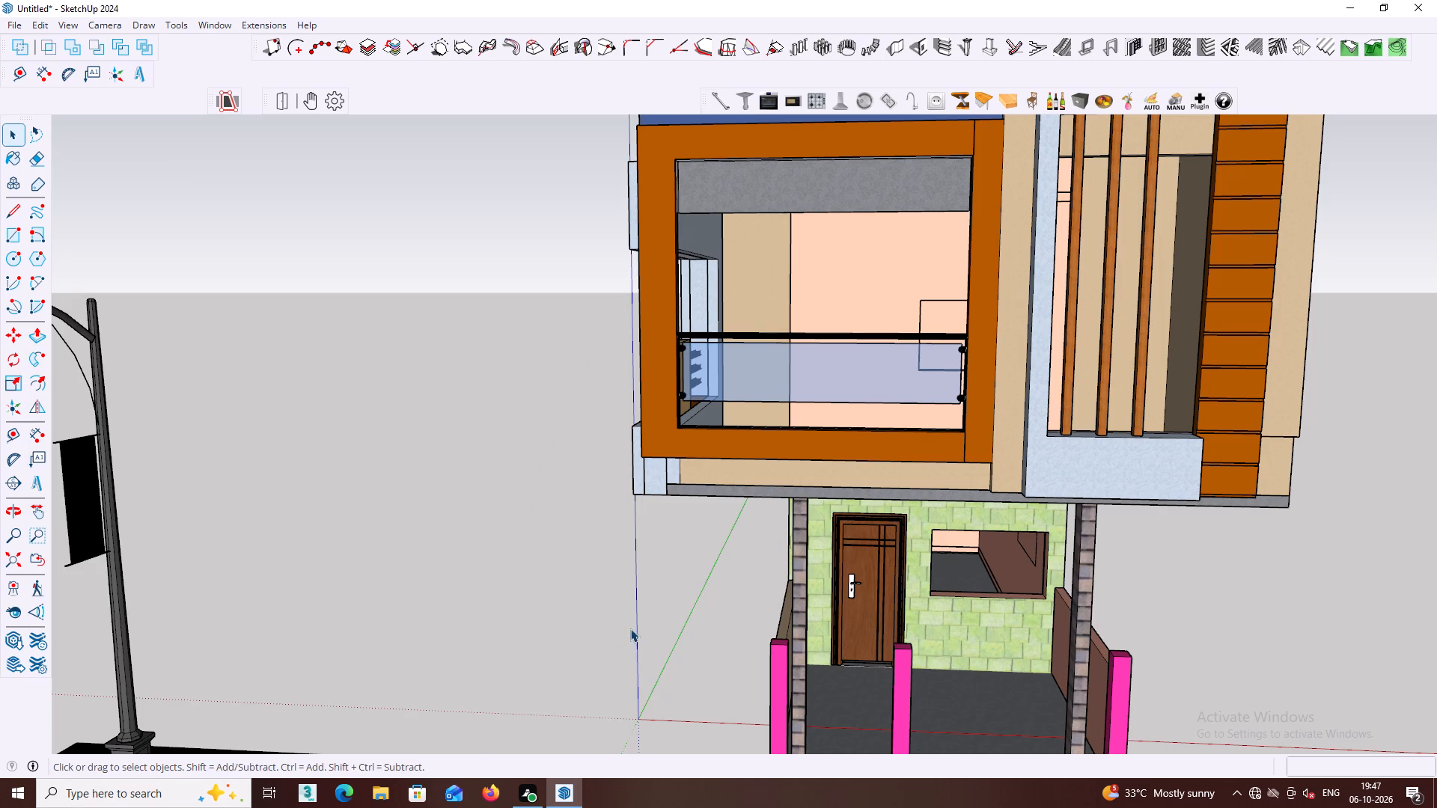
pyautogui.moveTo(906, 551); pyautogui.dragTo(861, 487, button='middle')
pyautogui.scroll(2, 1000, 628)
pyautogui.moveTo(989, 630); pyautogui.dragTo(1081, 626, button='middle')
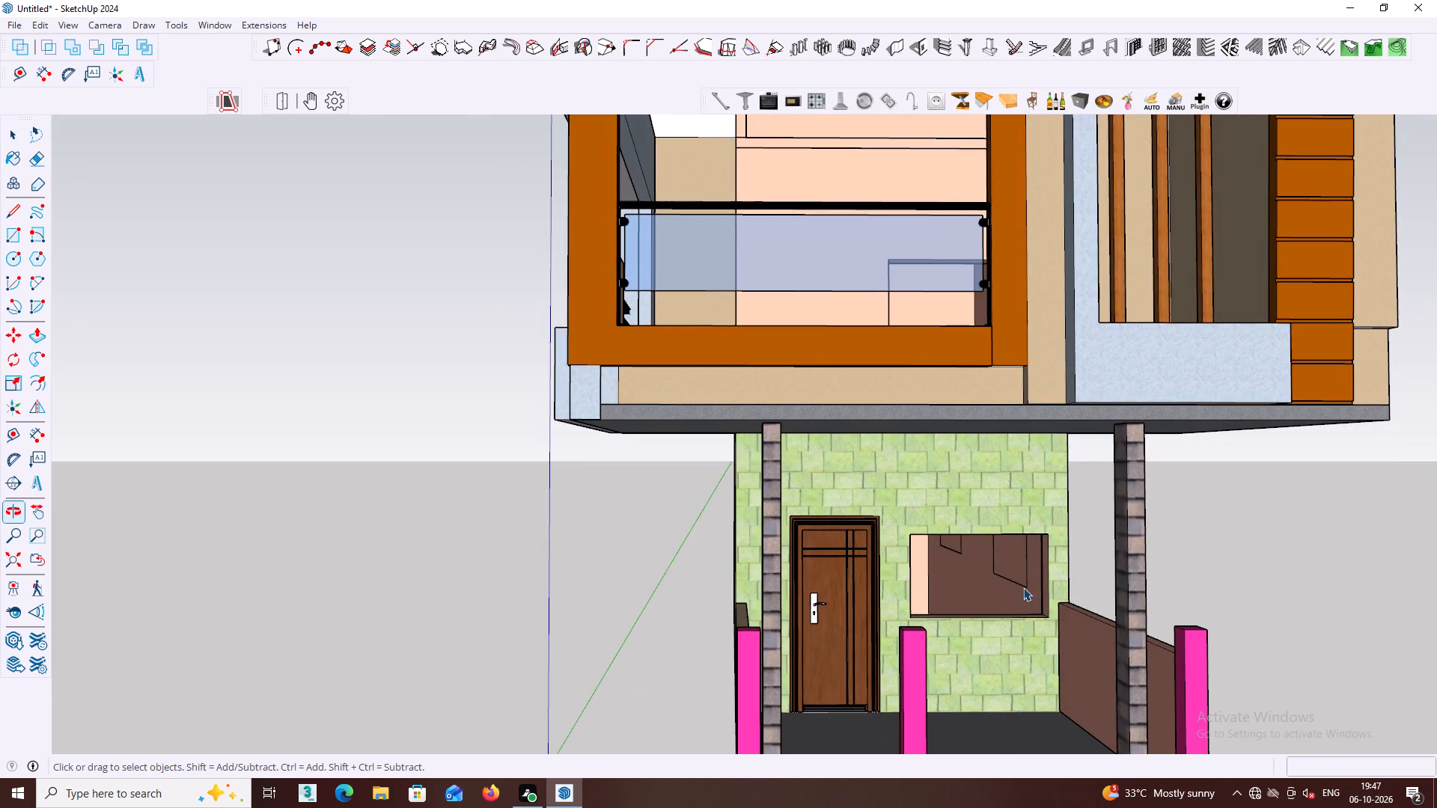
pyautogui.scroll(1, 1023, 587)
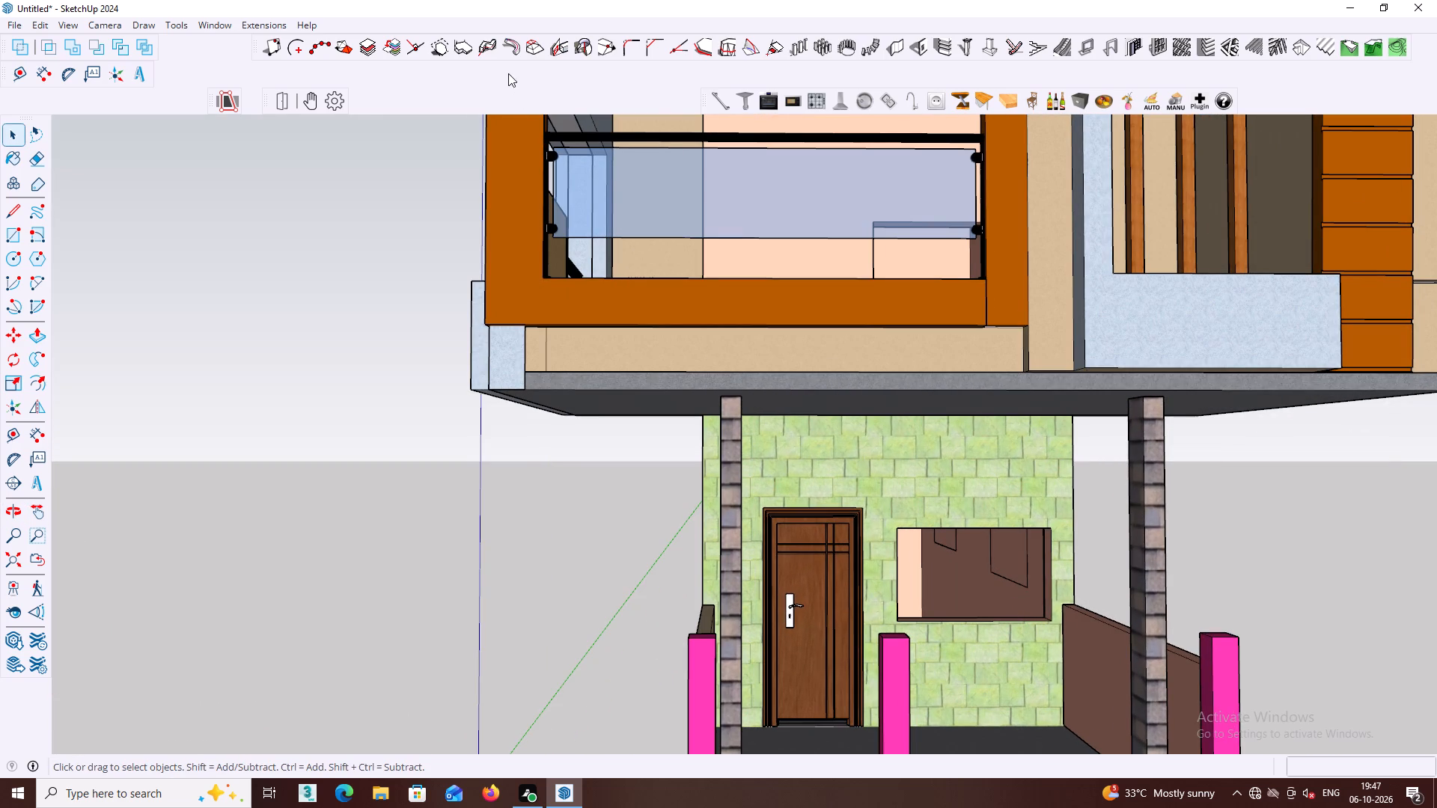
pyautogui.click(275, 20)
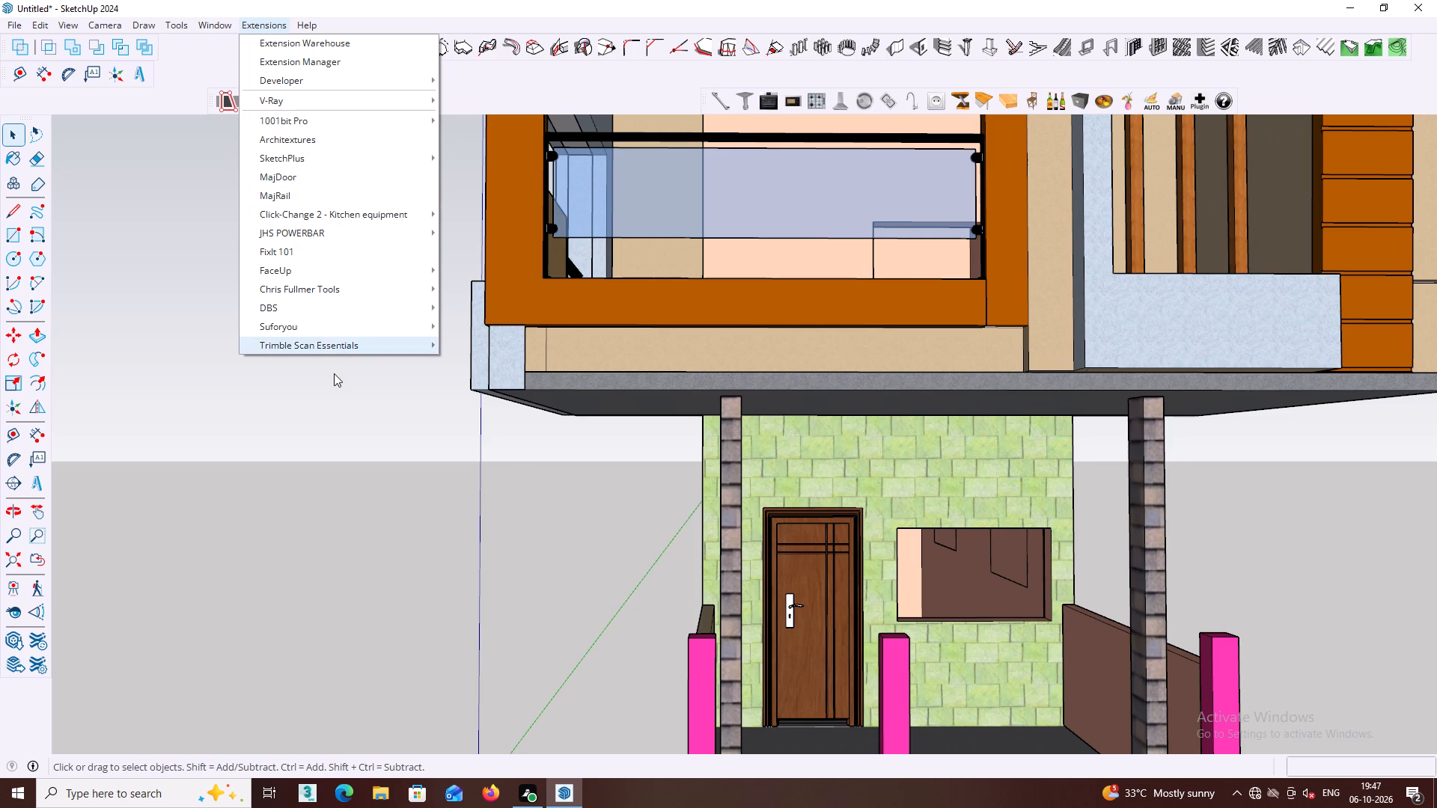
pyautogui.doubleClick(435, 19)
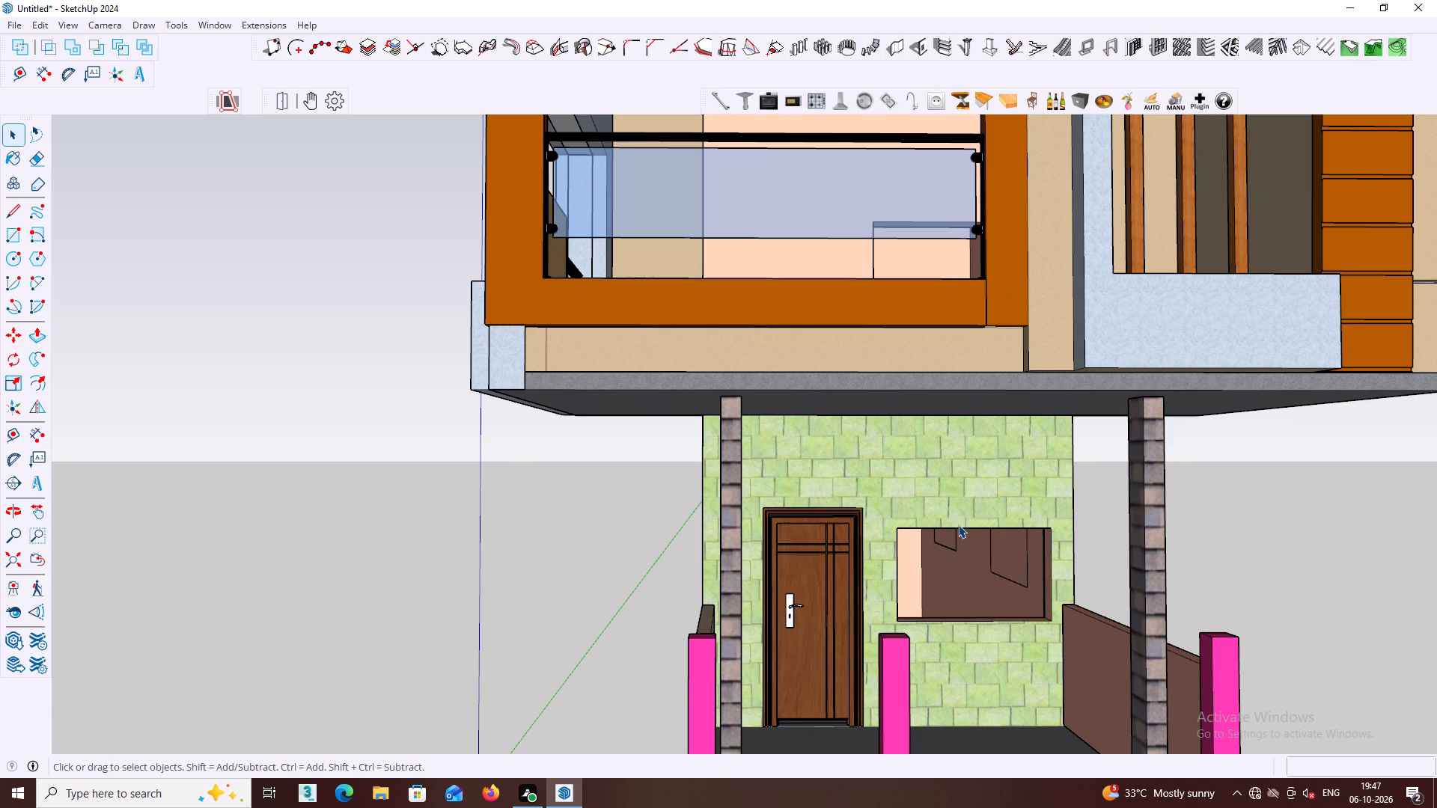
# Draw a 5' by 3' rectangle covering the ground-floor window opening beside the front door.
pyautogui.moveTo(954, 554); pyautogui.dragTo(971, 527, button='middle')
pyautogui.press('r')
pyautogui.moveTo(909, 543); pyautogui.dragTo(877, 535, button='middle')
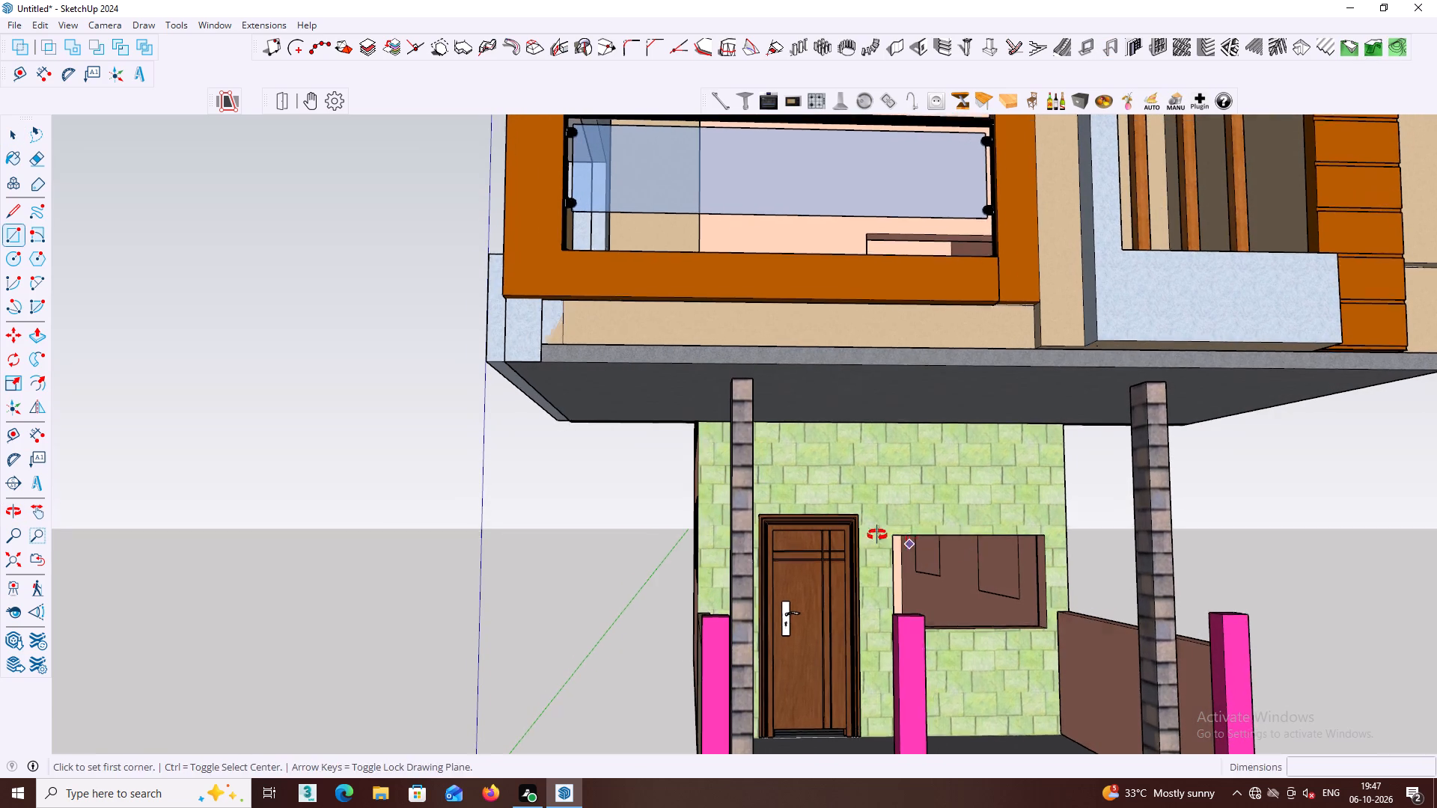
pyautogui.moveTo(877, 535); pyautogui.dragTo(830, 527, button='middle')
pyautogui.scroll(1, 898, 549)
pyautogui.click(915, 539)
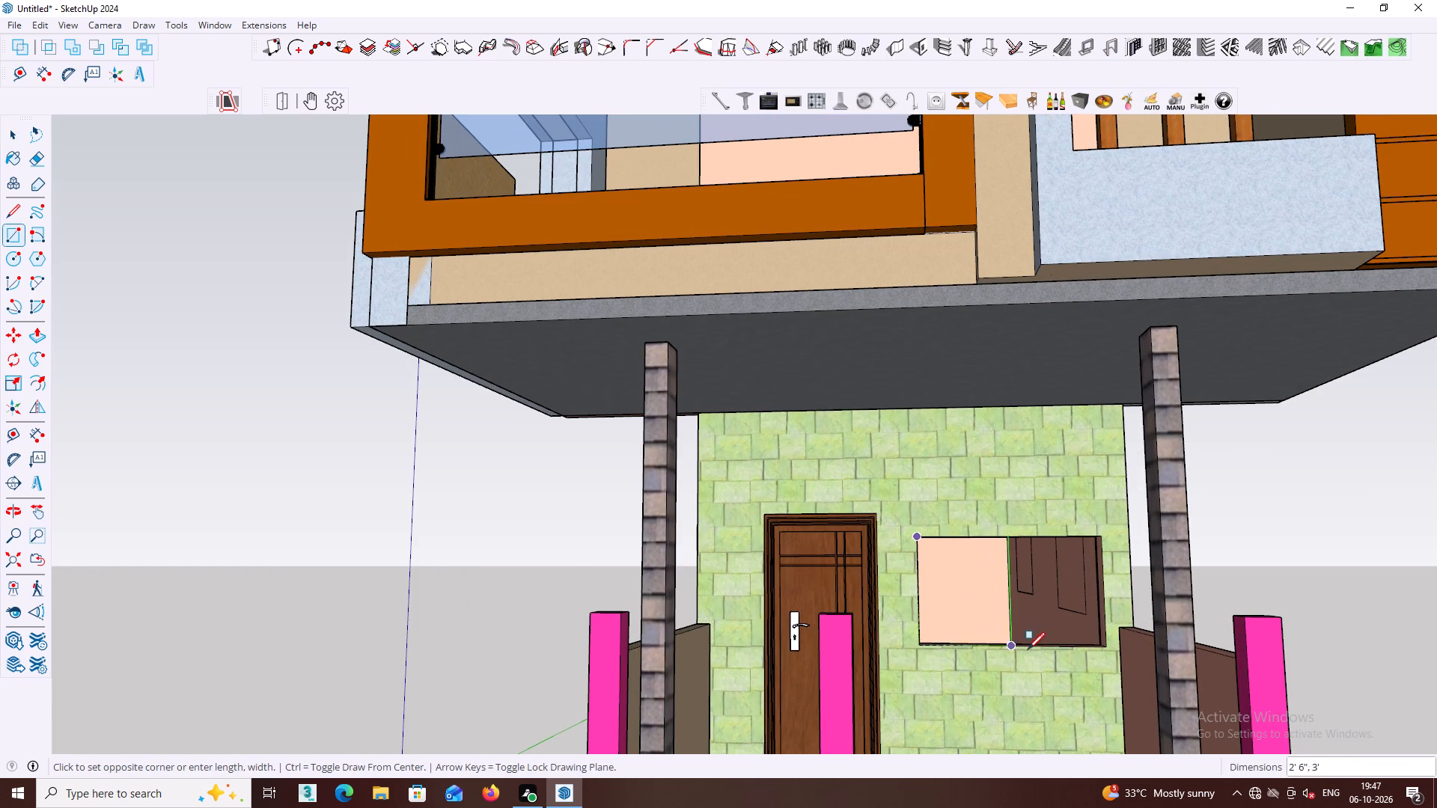
pyautogui.click(1106, 649)
pyautogui.press('space')
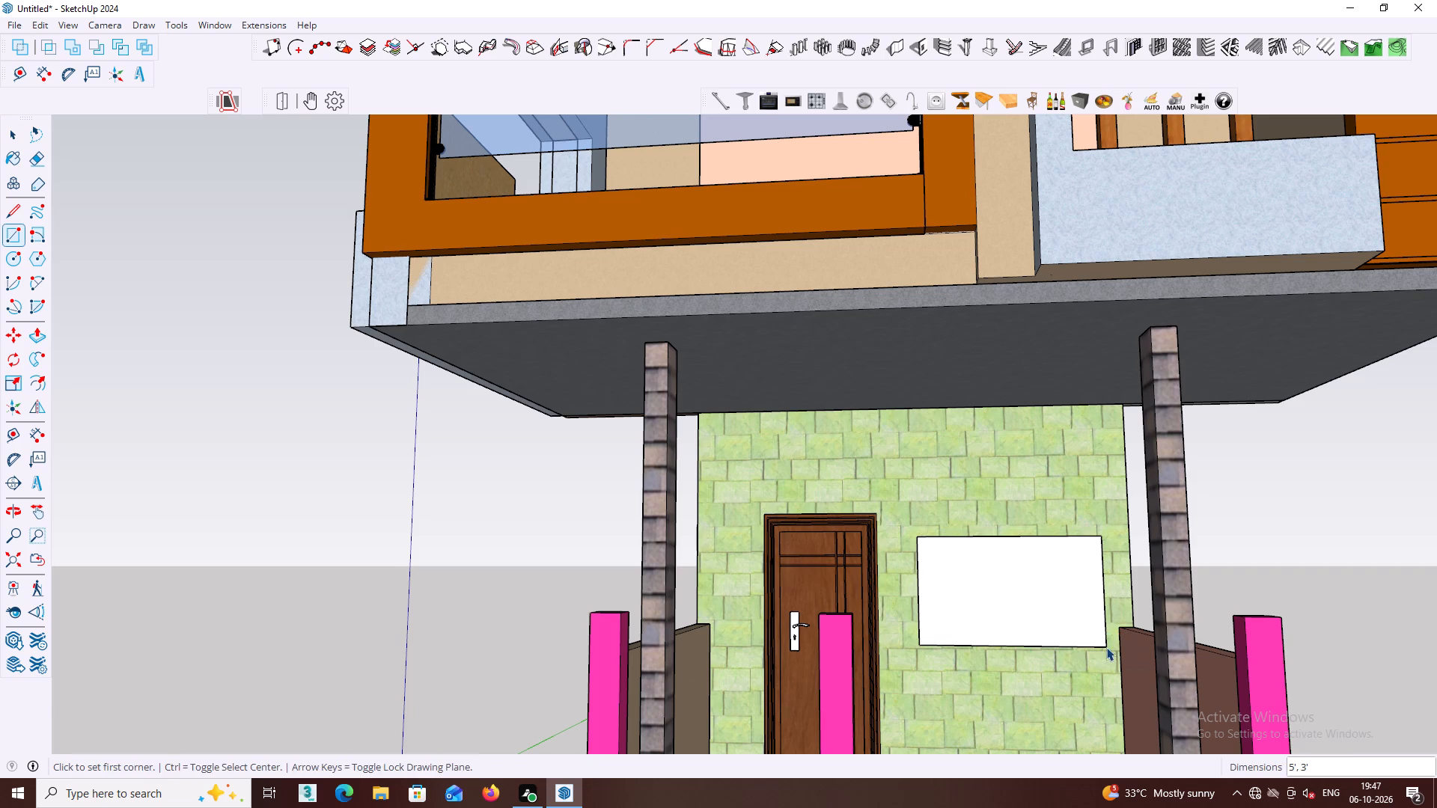
# Convert the window rectangle into a framed panel with 2 rows and 1 column using the 1001bit Panel divider.
pyautogui.doubleClick(1046, 607)
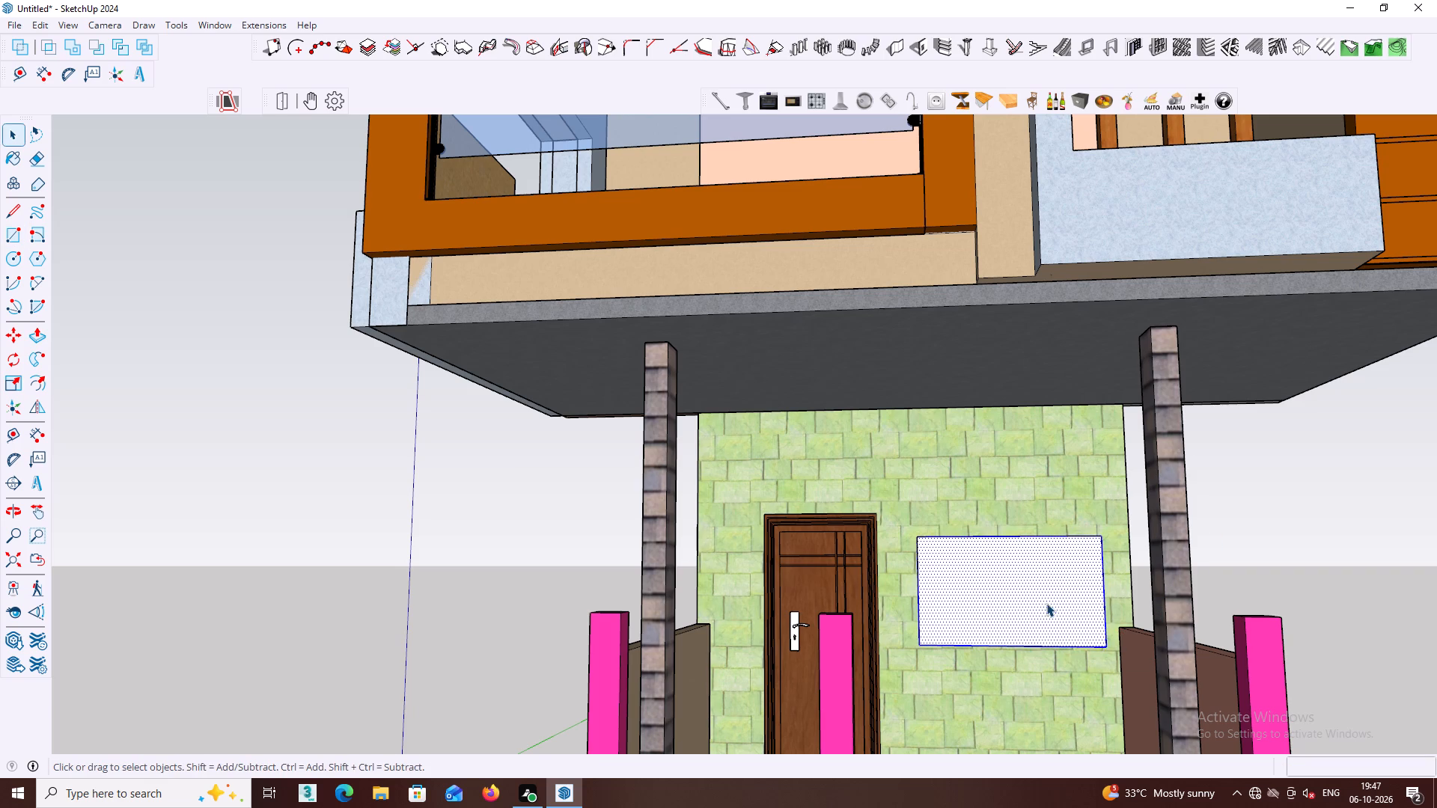
pyautogui.click(1157, 40)
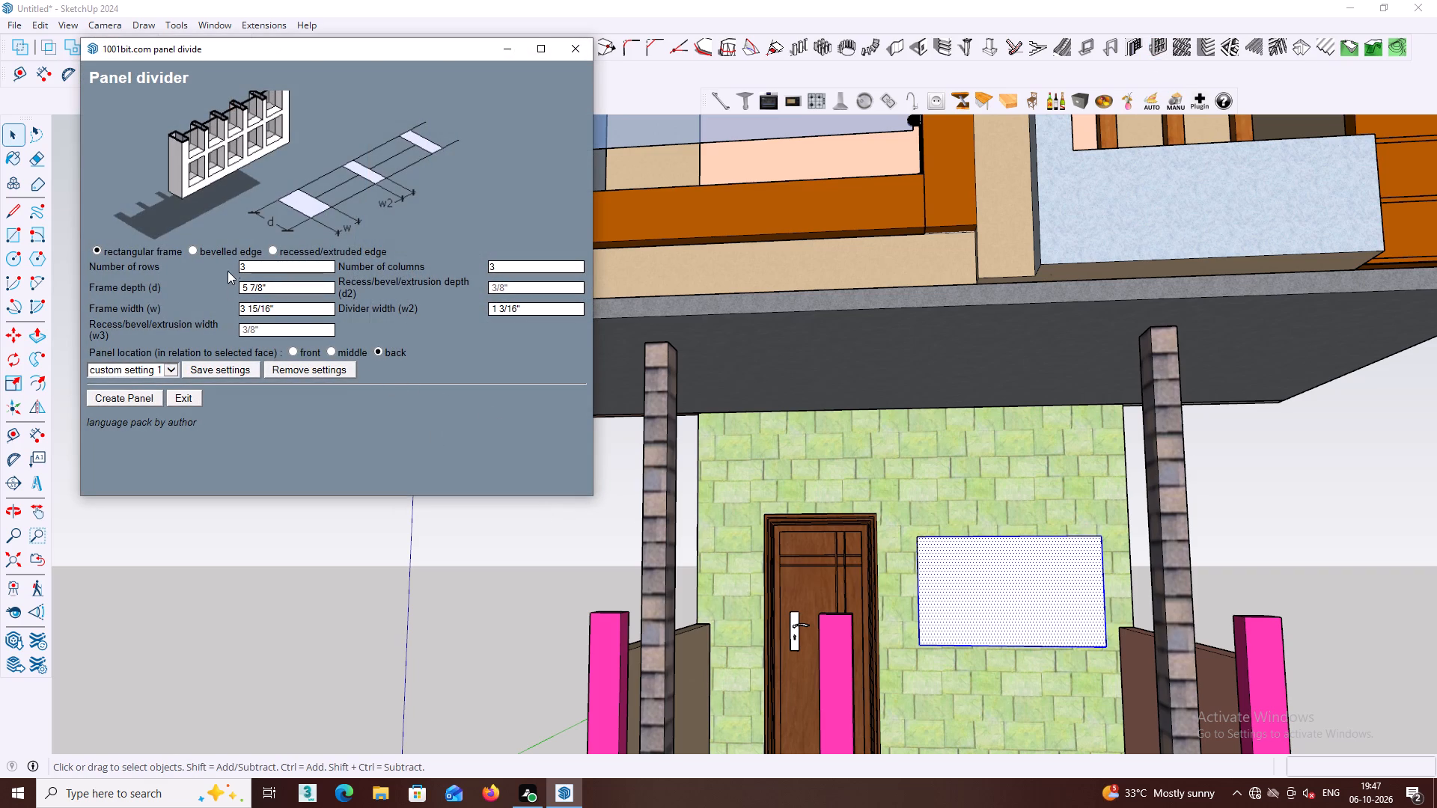
pyautogui.click(257, 264)
pyautogui.press('\\')
pyautogui.press('BackSpace')
pyautogui.press('2')
pyautogui.click(516, 270)
pyautogui.press('BackSpace')
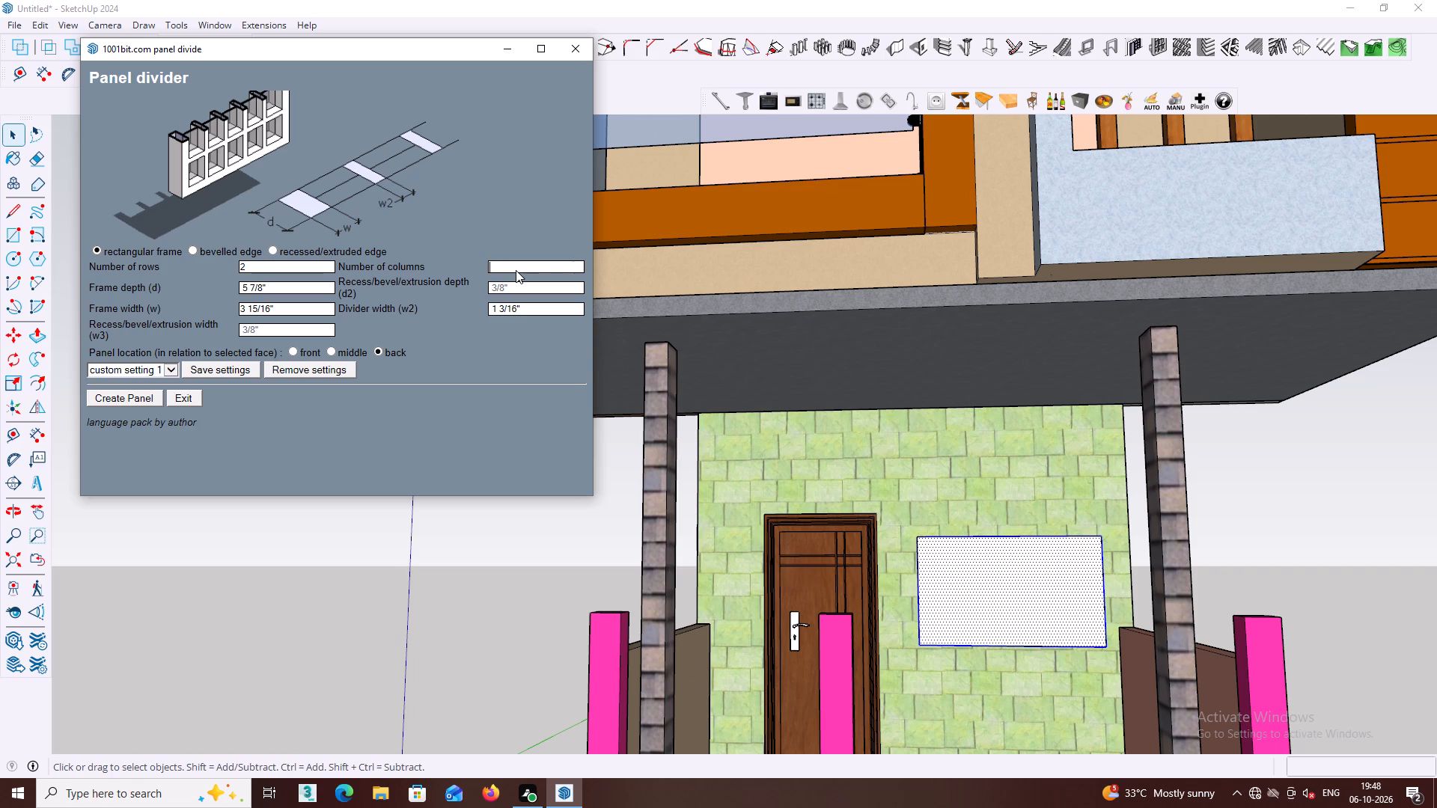
pyautogui.press('1')
pyautogui.click(138, 394)
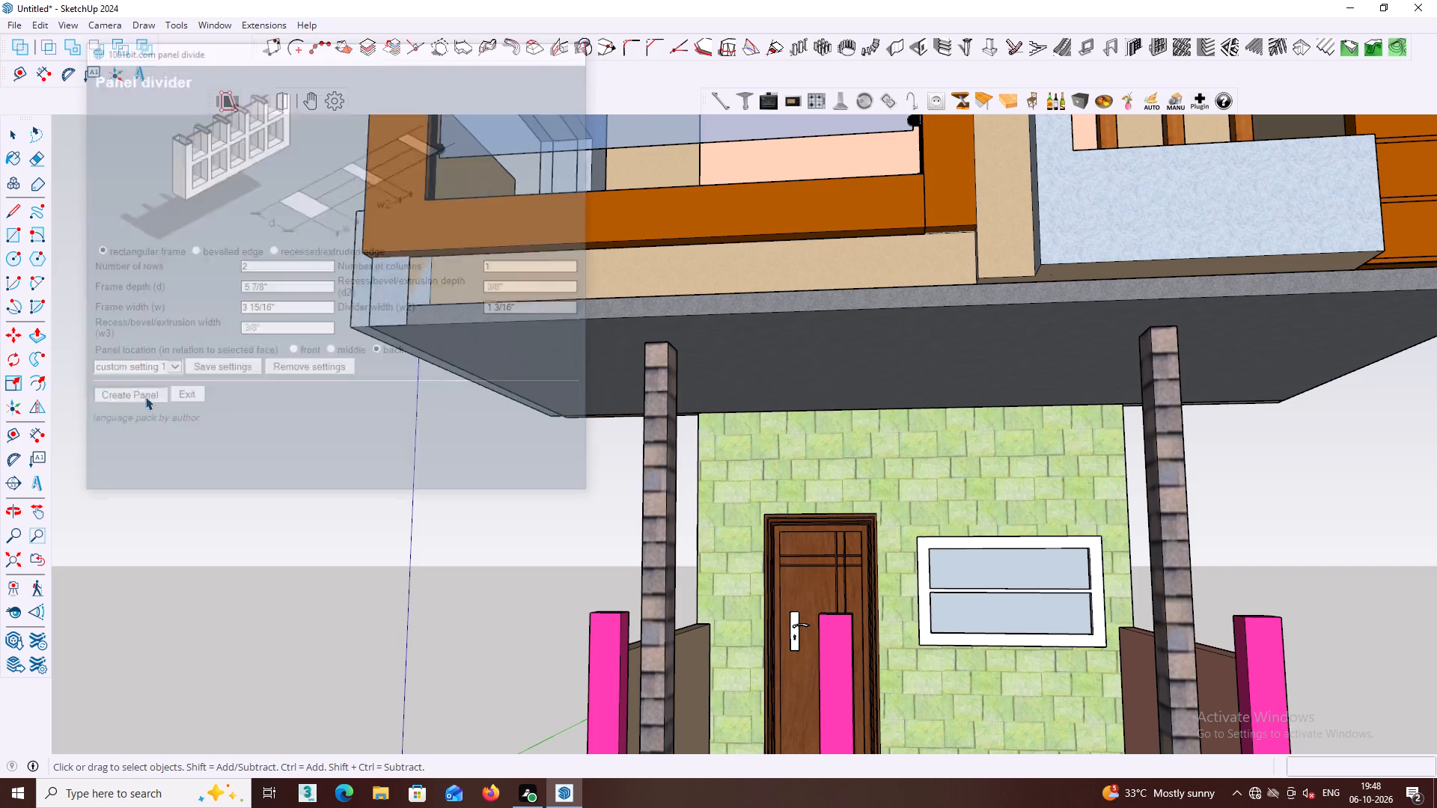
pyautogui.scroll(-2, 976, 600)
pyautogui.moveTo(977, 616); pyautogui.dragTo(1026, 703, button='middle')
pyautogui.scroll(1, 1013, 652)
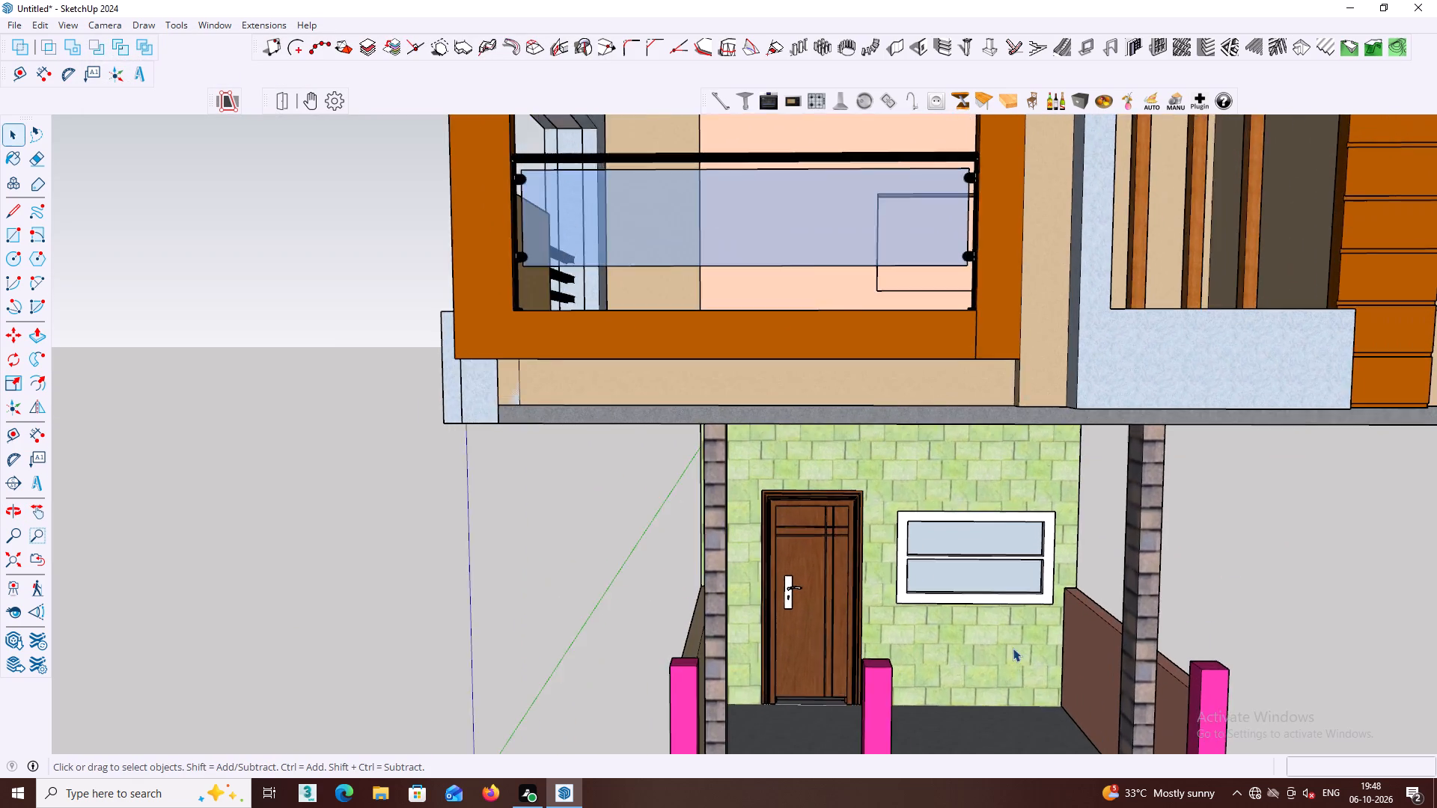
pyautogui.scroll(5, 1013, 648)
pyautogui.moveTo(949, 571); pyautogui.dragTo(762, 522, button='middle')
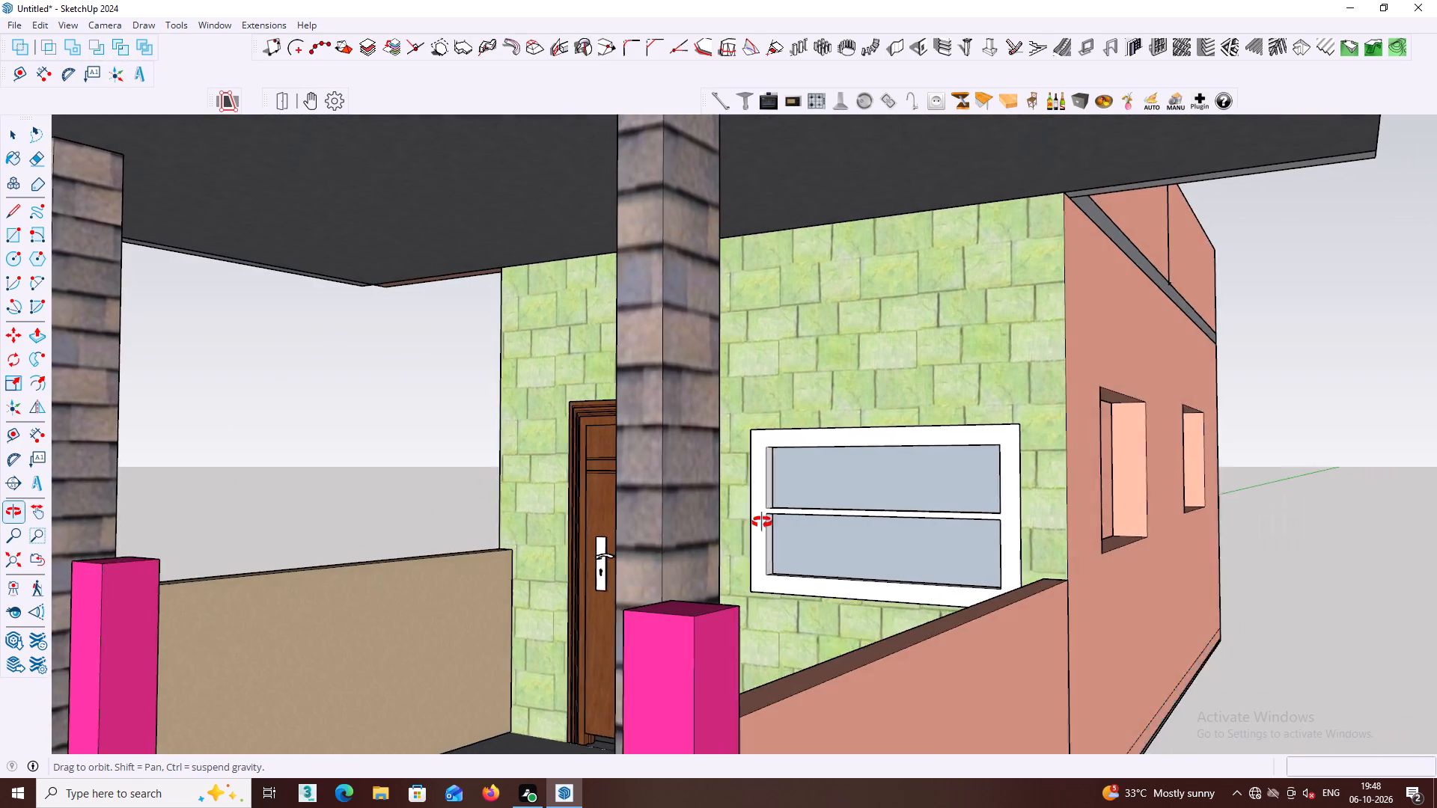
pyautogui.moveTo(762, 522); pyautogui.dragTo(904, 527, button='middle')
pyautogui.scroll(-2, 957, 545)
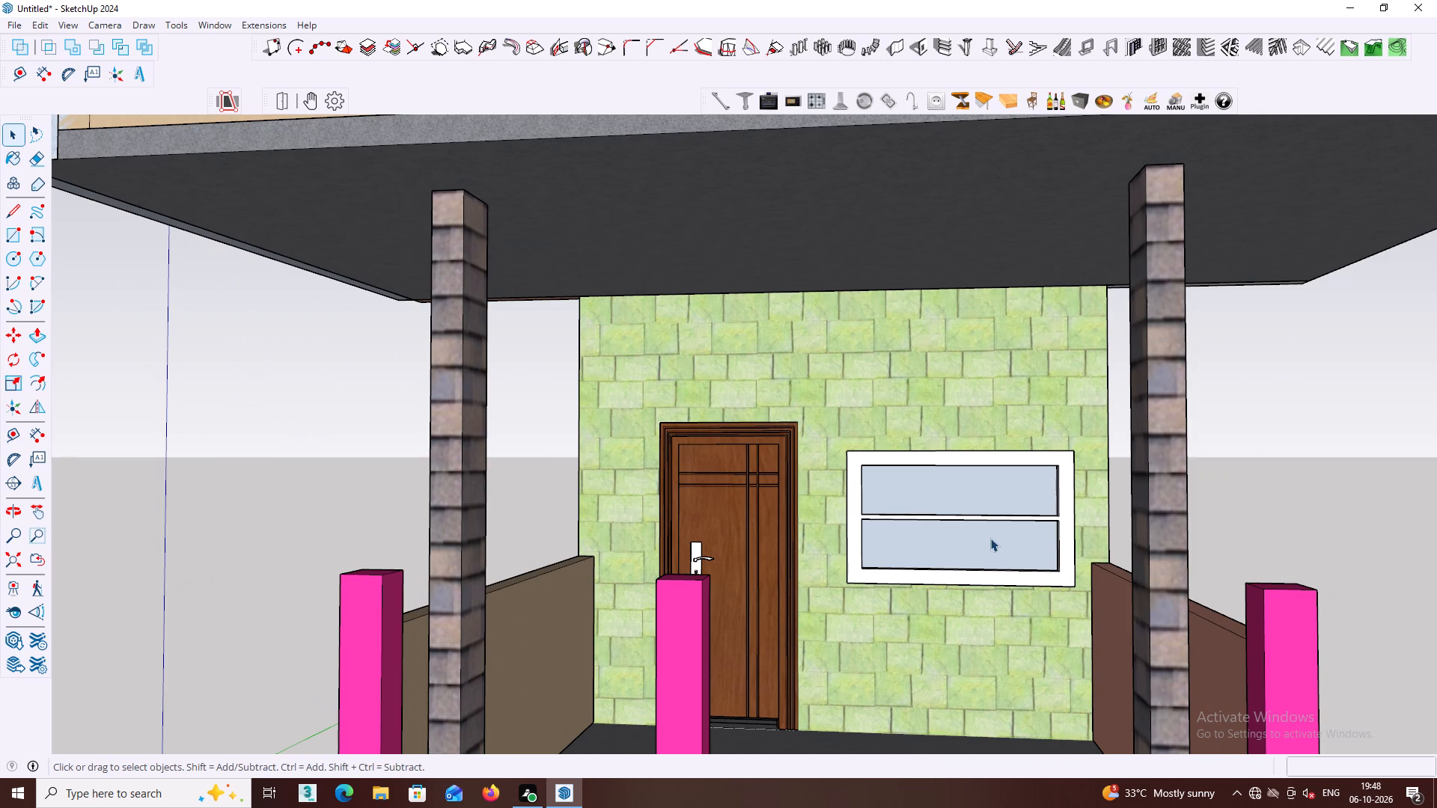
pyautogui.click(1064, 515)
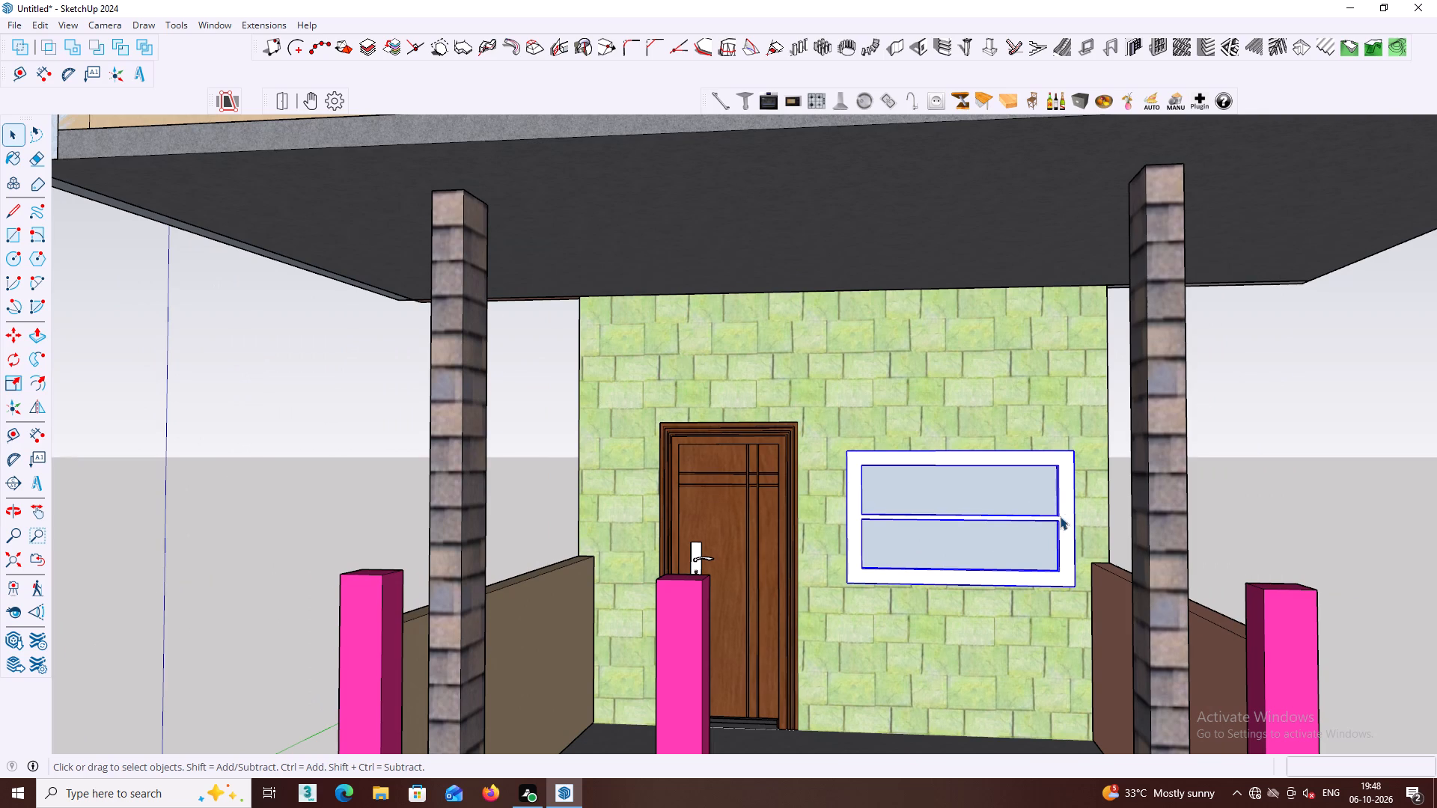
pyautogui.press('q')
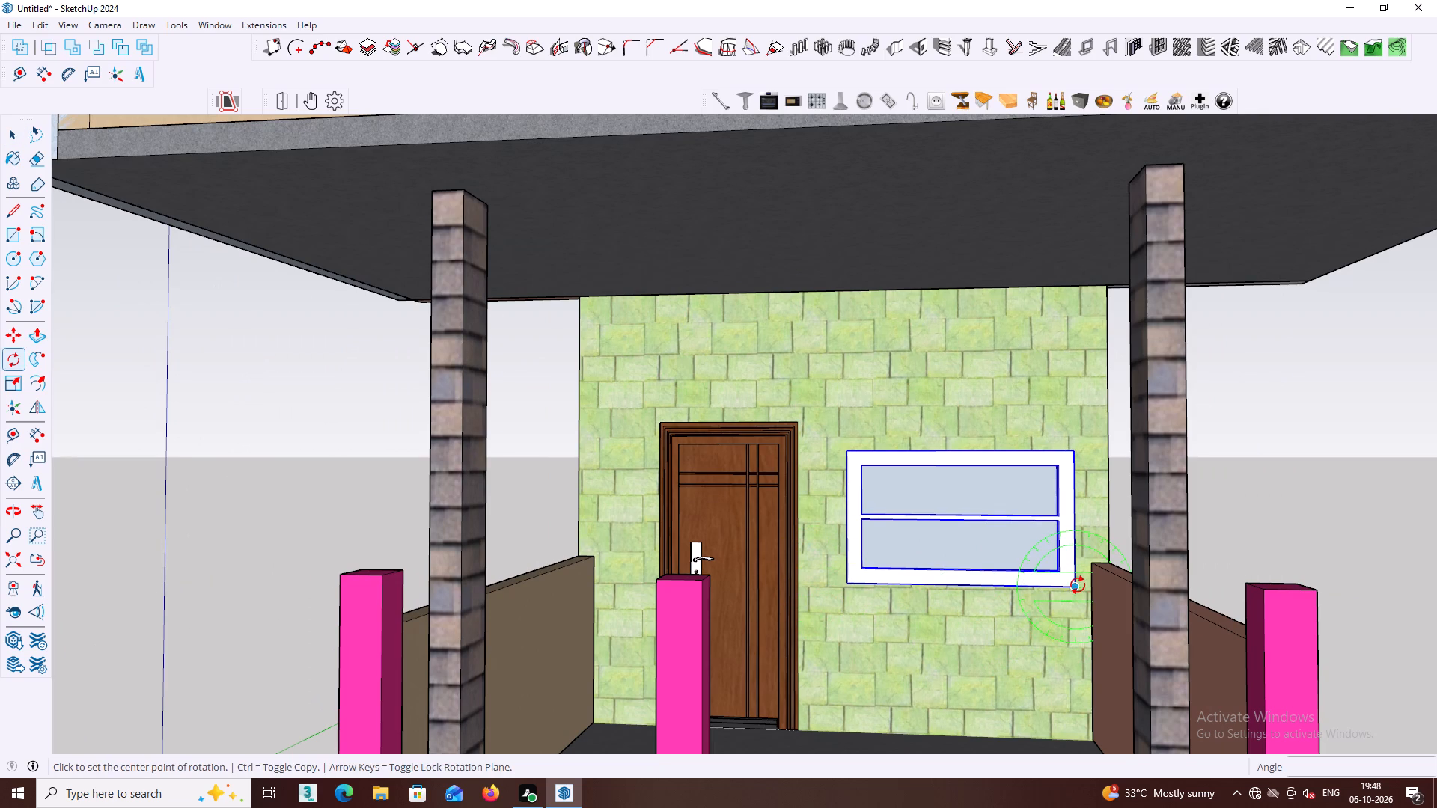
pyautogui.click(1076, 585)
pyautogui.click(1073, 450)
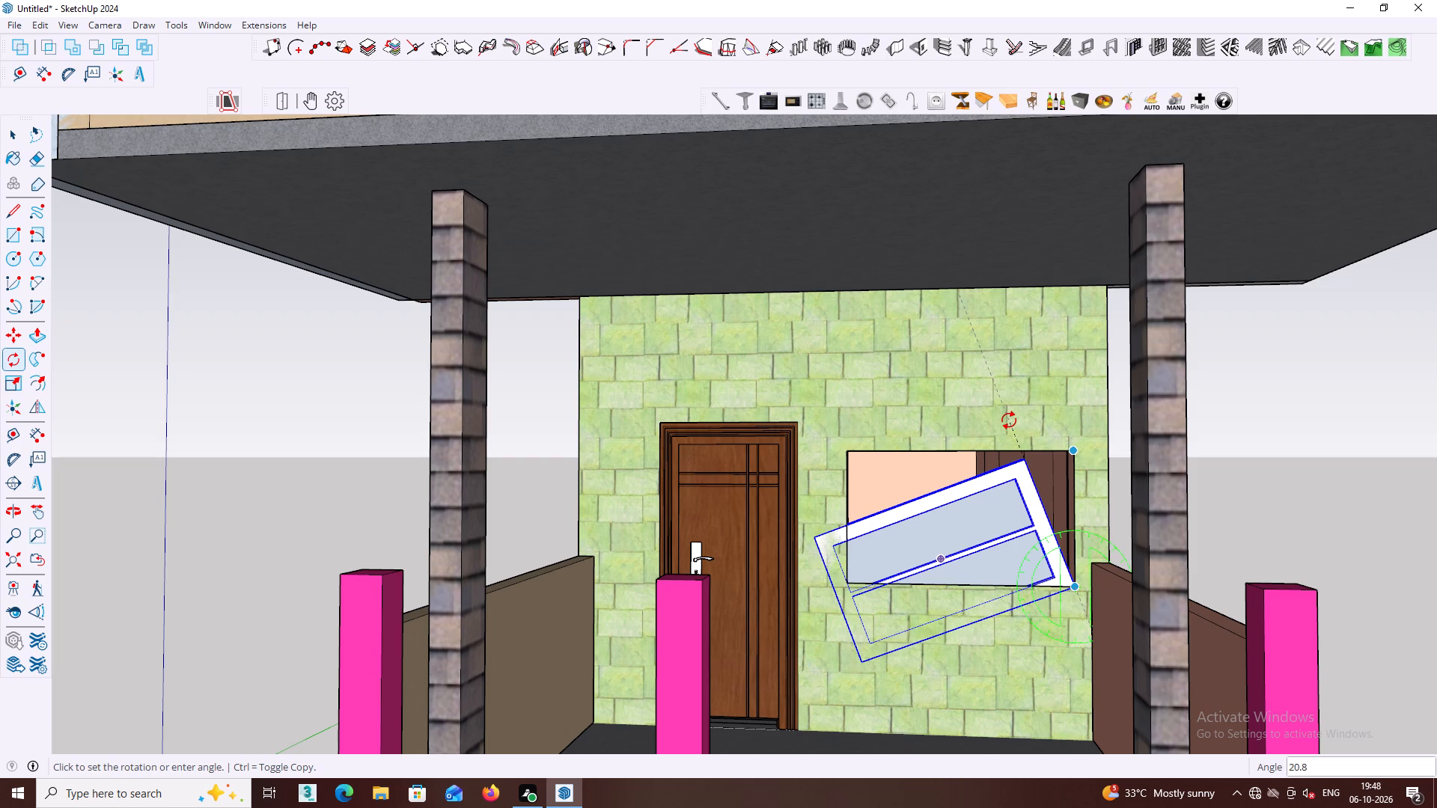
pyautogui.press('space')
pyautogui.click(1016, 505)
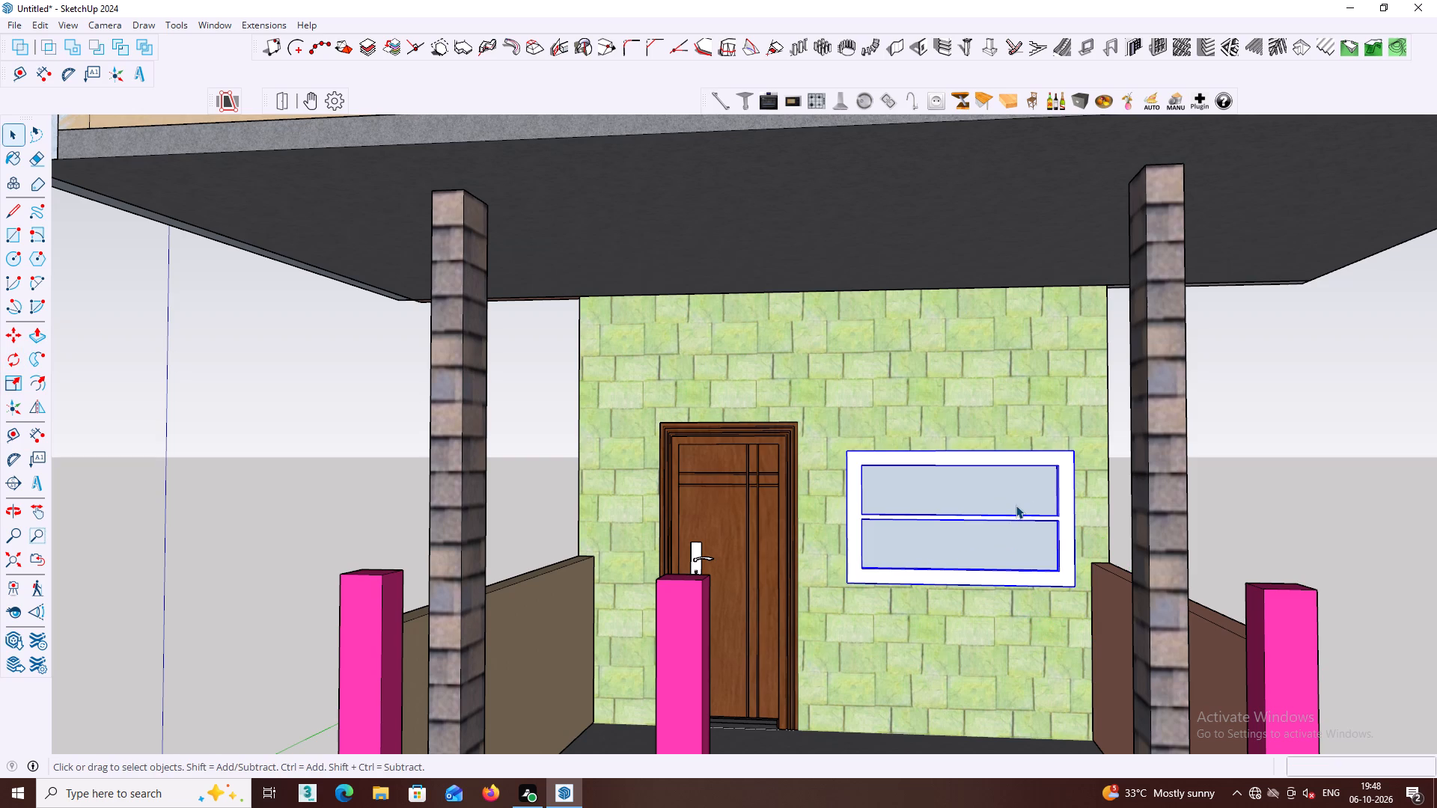
# Undo the two-row window panel and recreate it with 1 row and 2 columns using the 1001bit Panel divider.
pyautogui.hotkey('ctrl', 'z')
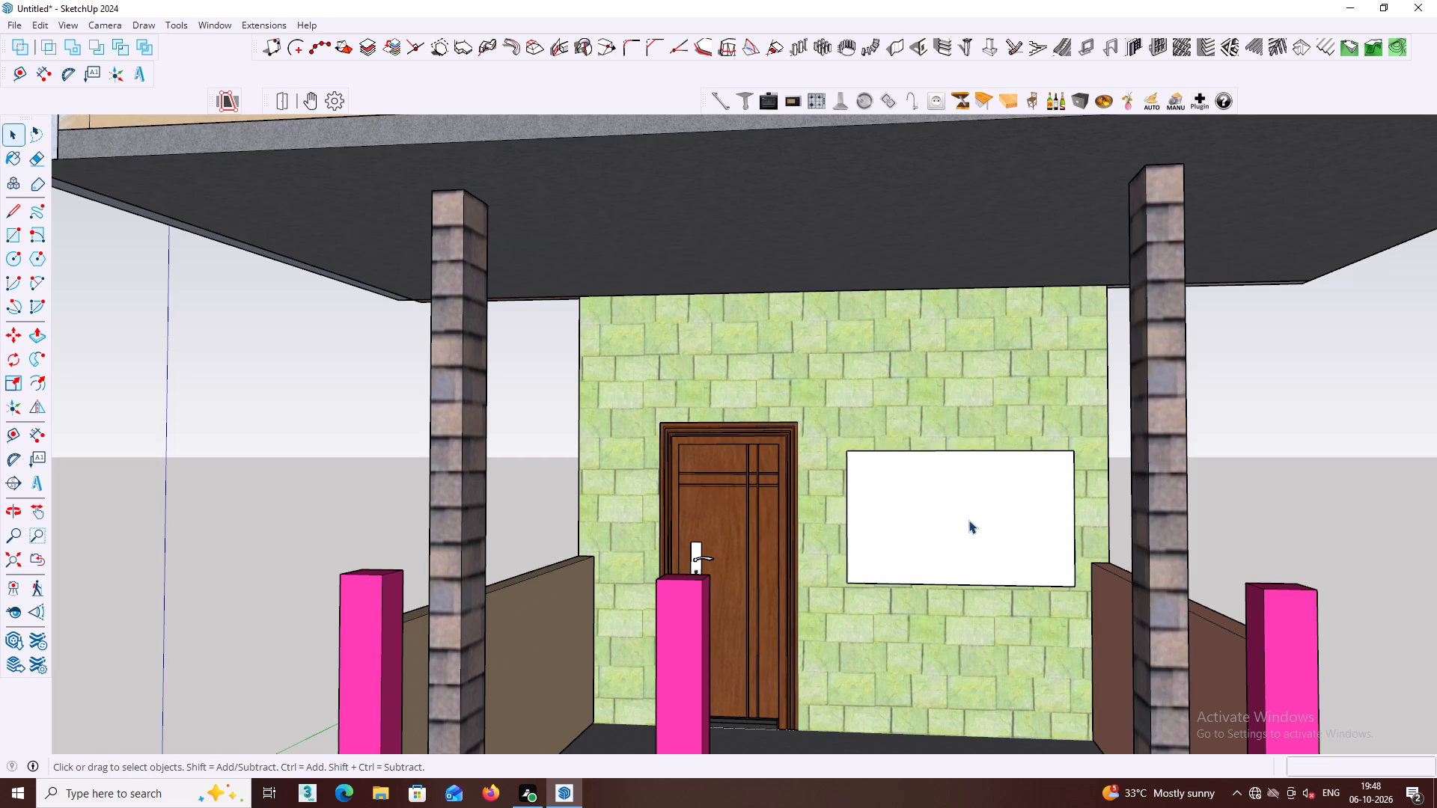
pyautogui.click(945, 505)
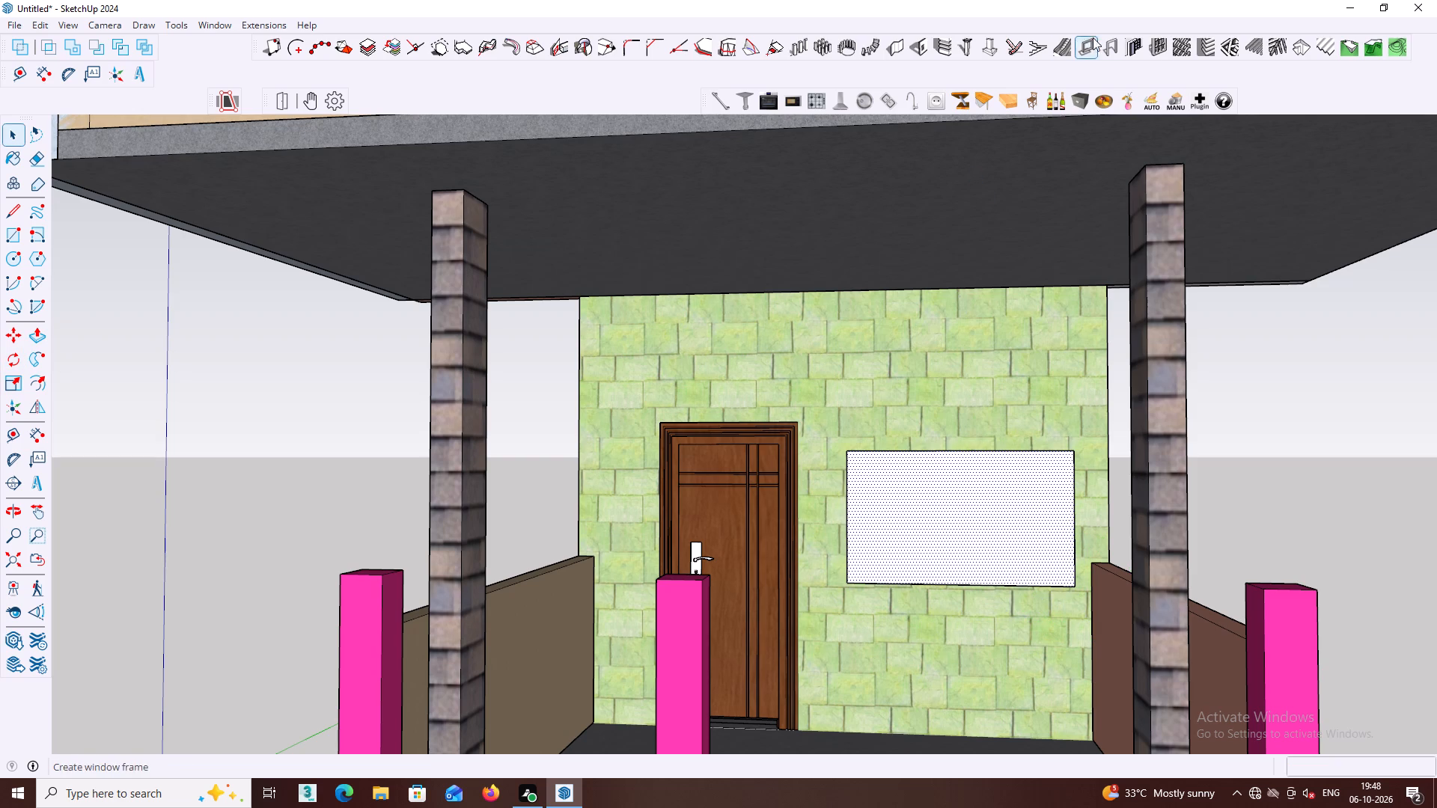
pyautogui.click(1155, 46)
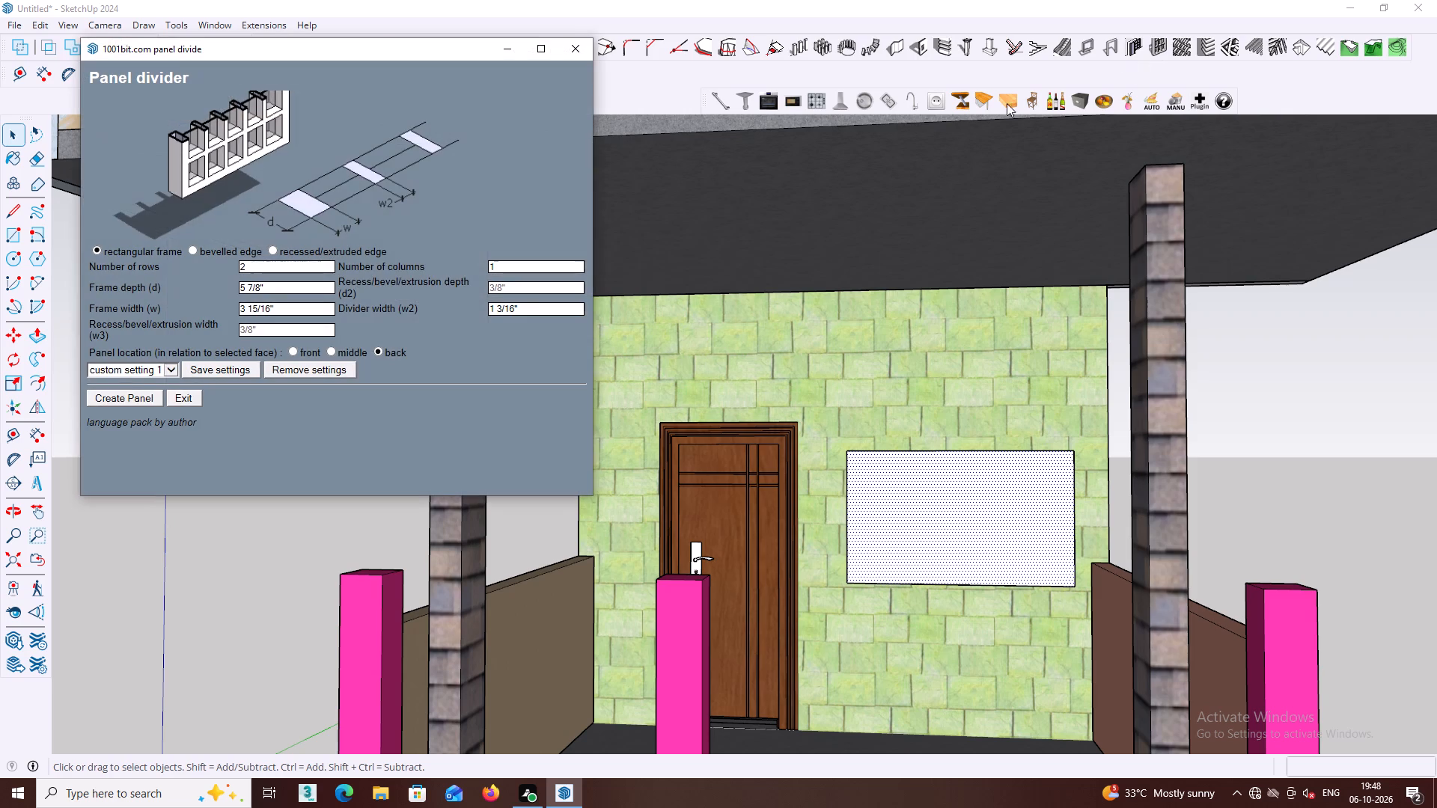
pyautogui.click(260, 269)
pyautogui.press('BackSpace')
pyautogui.press('1')
pyautogui.click(503, 264)
pyautogui.press('2')
pyautogui.click(147, 398)
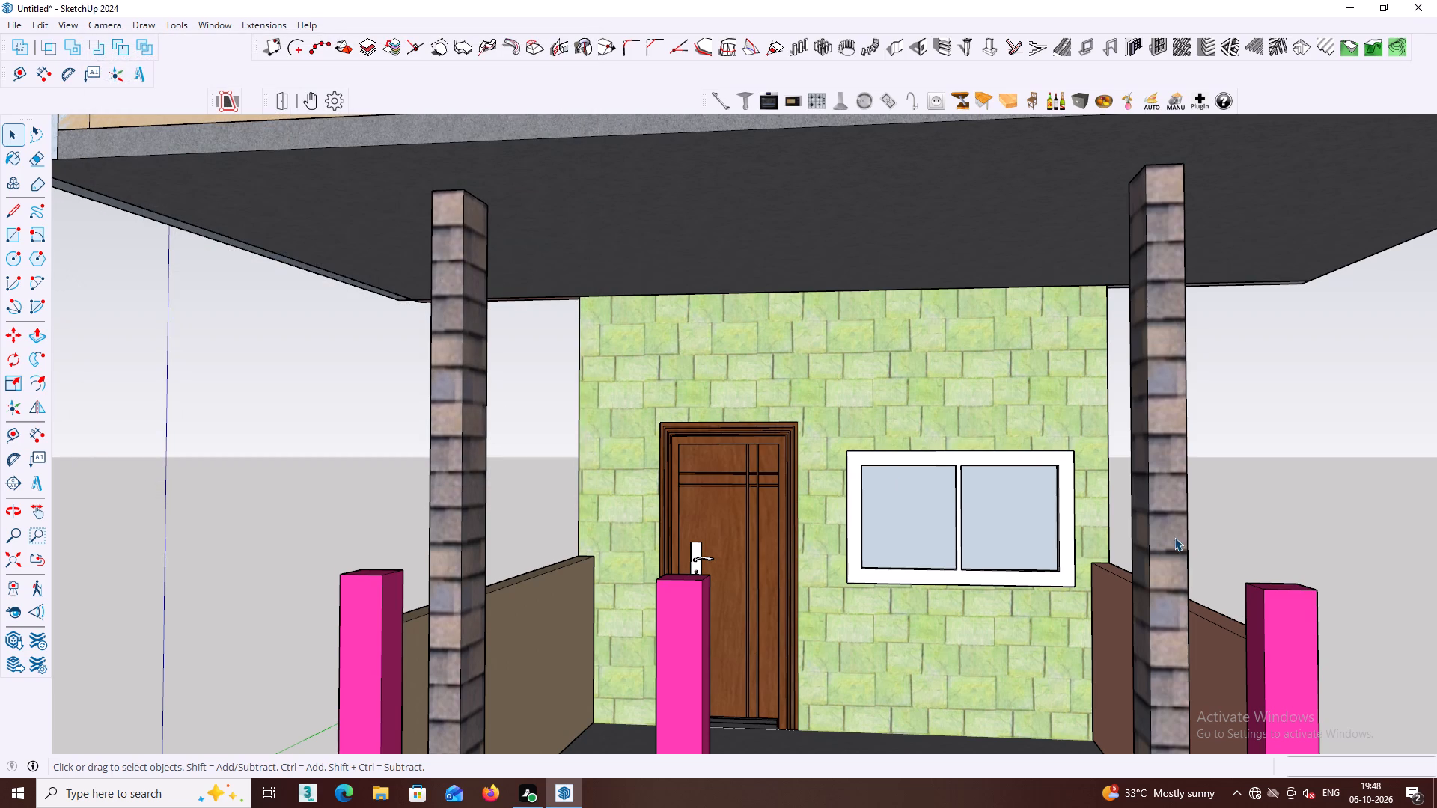
pyautogui.press('space')
pyautogui.click(1261, 480)
# Draw a rectangle covering the upper-floor window opening on the house's side wall.
pyautogui.scroll(-5, 1139, 453)
pyautogui.moveTo(1040, 442); pyautogui.dragTo(1040, 449, button='middle')
pyautogui.moveTo(948, 558); pyautogui.dragTo(1092, 688, button='middle')
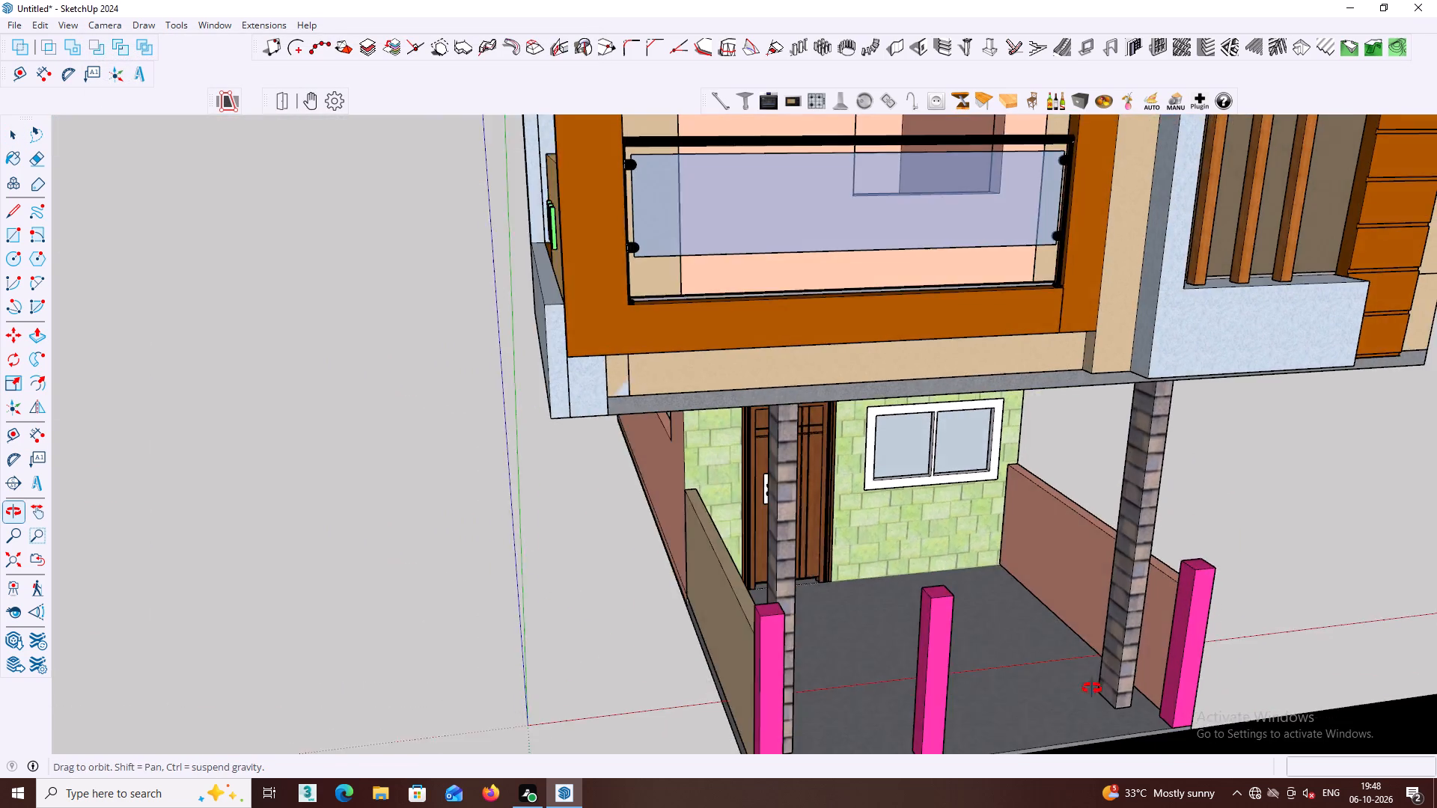
pyautogui.moveTo(1092, 688); pyautogui.dragTo(1102, 683, button='middle')
pyautogui.scroll(-2, 905, 609)
pyautogui.moveTo(831, 593); pyautogui.dragTo(1049, 500, button='middle')
pyautogui.scroll(-5, 733, 526)
pyautogui.moveTo(733, 526); pyautogui.dragTo(739, 534, button='middle')
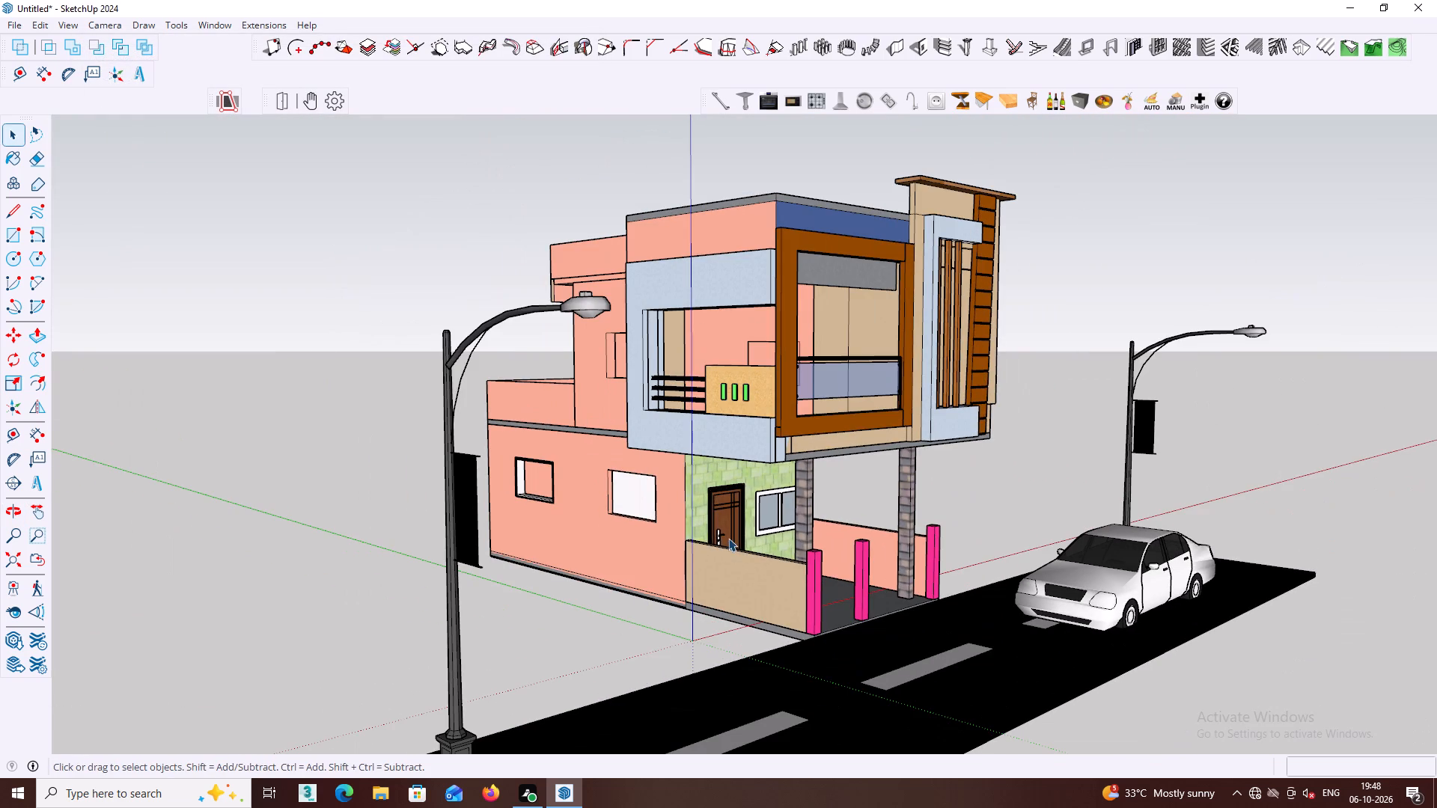
pyautogui.scroll(-2, 683, 548)
pyautogui.moveTo(644, 541); pyautogui.dragTo(885, 511, button='middle')
pyautogui.moveTo(635, 414); pyautogui.dragTo(766, 416, button='middle')
pyautogui.scroll(2, 712, 410)
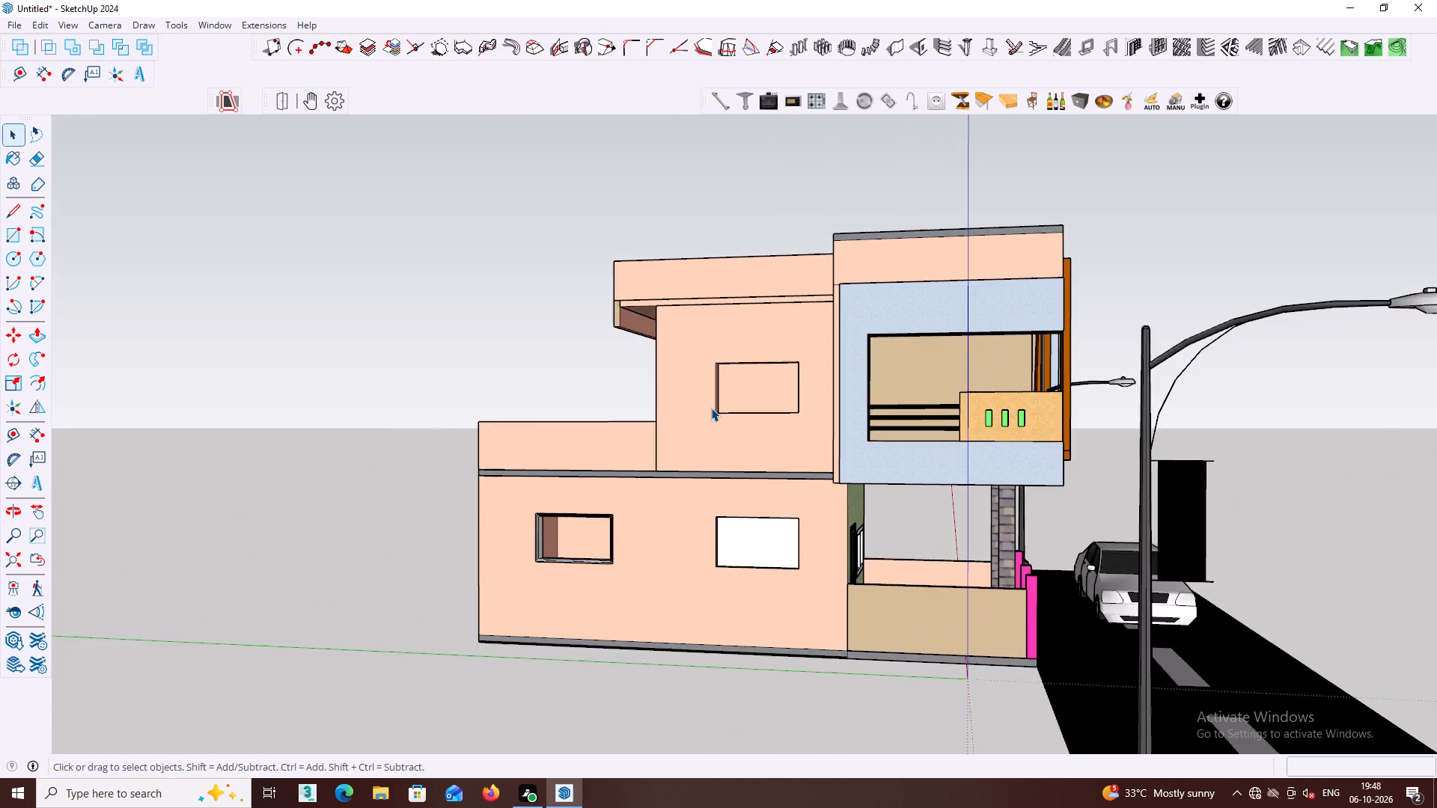
pyautogui.scroll(1, 711, 408)
pyautogui.press('r')
pyautogui.click(716, 358)
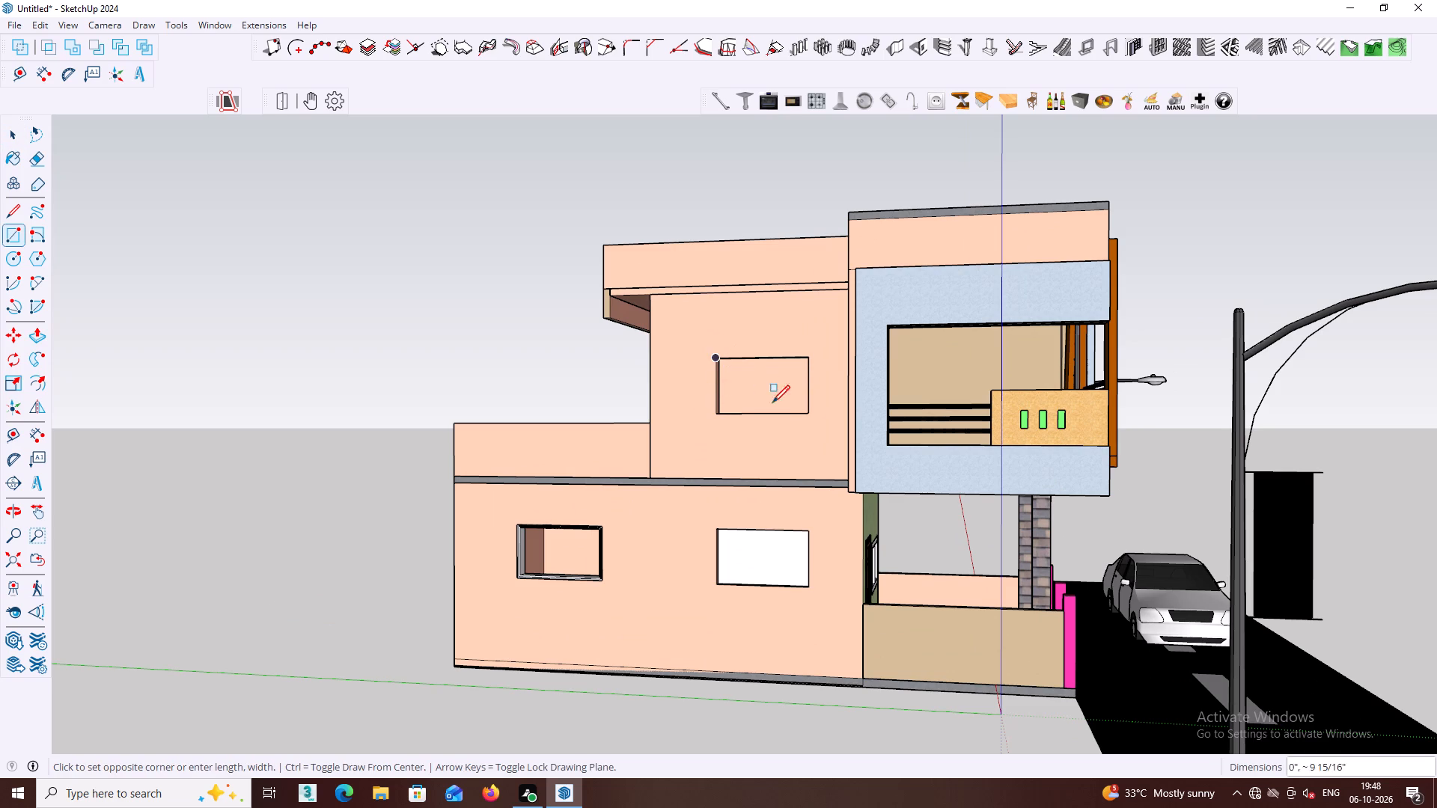
pyautogui.click(805, 414)
pyautogui.press('space')
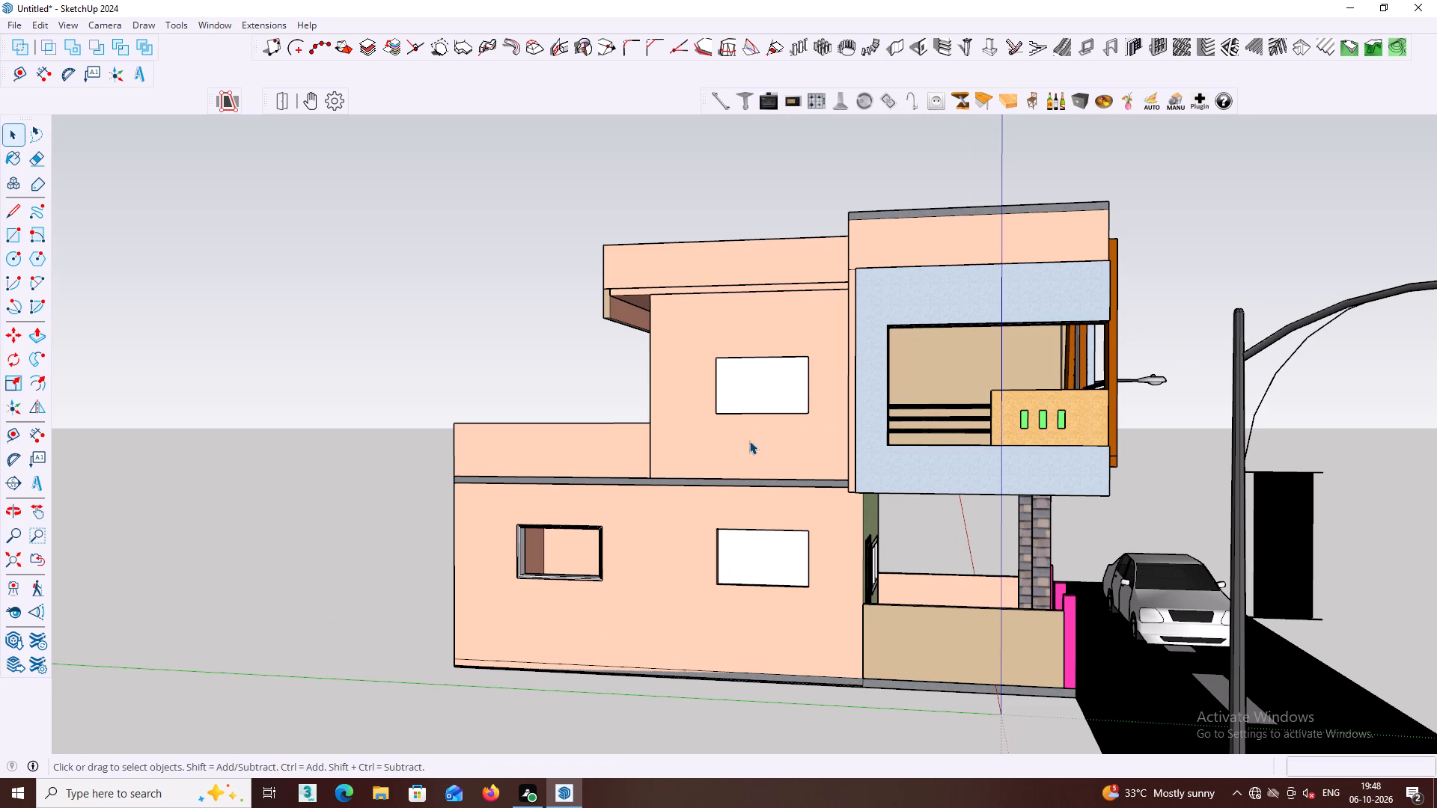
# Draw a 5' by 3' rectangle over the side wall's ground-floor window opening nearest the street.
pyautogui.press('r')
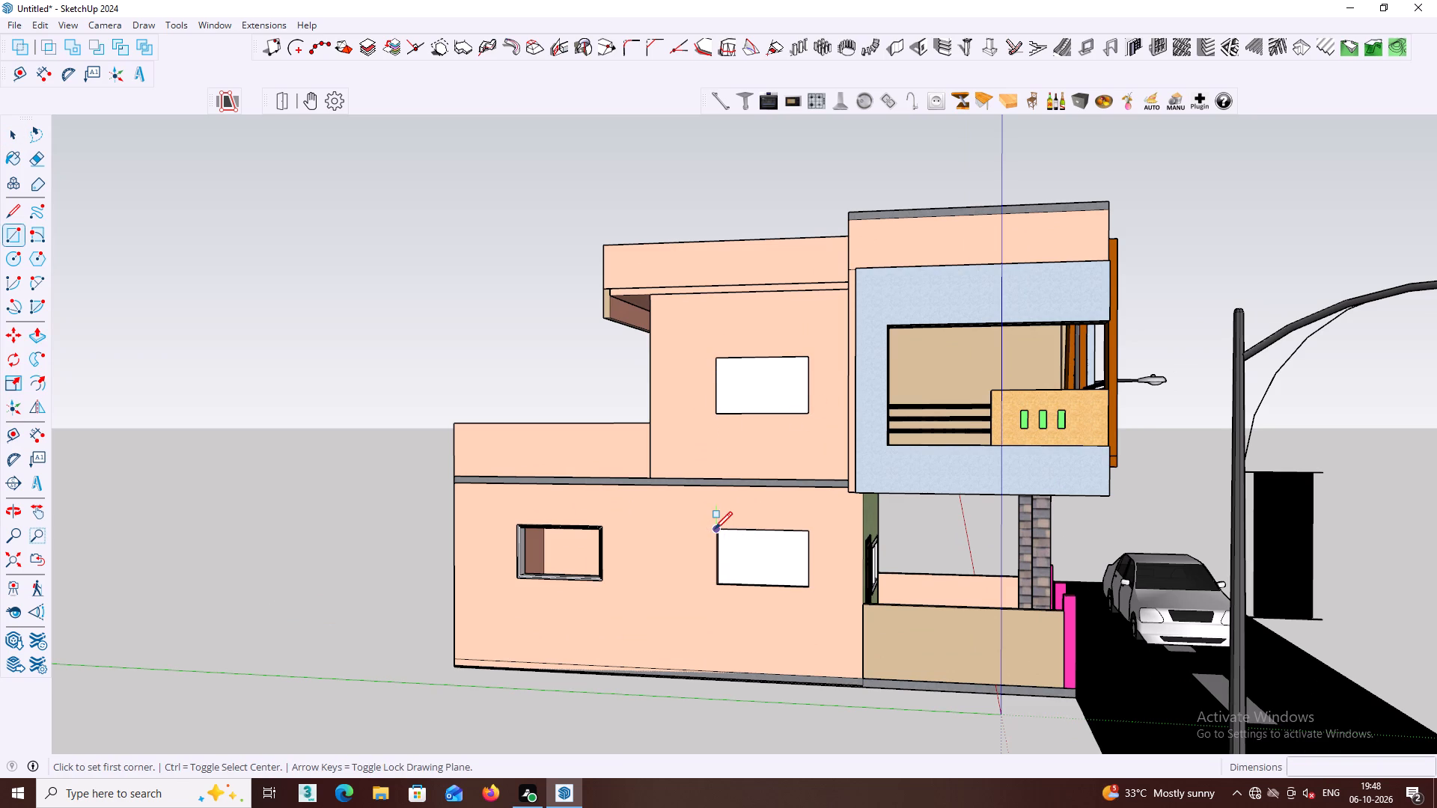
pyautogui.click(716, 529)
pyautogui.click(809, 587)
pyautogui.press('space')
# Delete the existing frame from the rear ground-floor window opening on the side wall.
pyautogui.press('r')
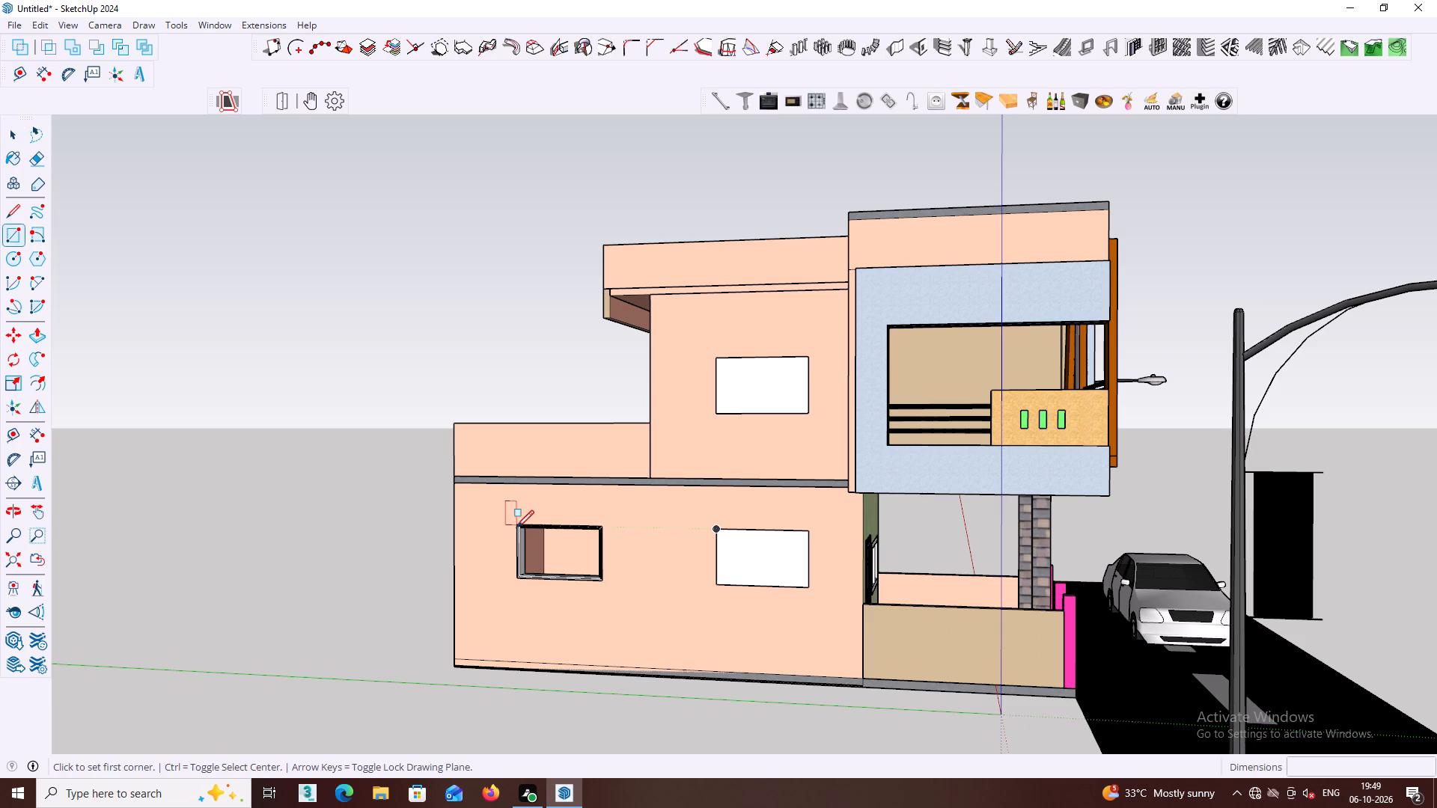
pyautogui.scroll(4, 528, 563)
pyautogui.moveTo(526, 576); pyautogui.dragTo(577, 632, button='middle')
pyautogui.scroll(3, 564, 599)
pyautogui.moveTo(555, 581); pyautogui.dragTo(539, 507, button='middle')
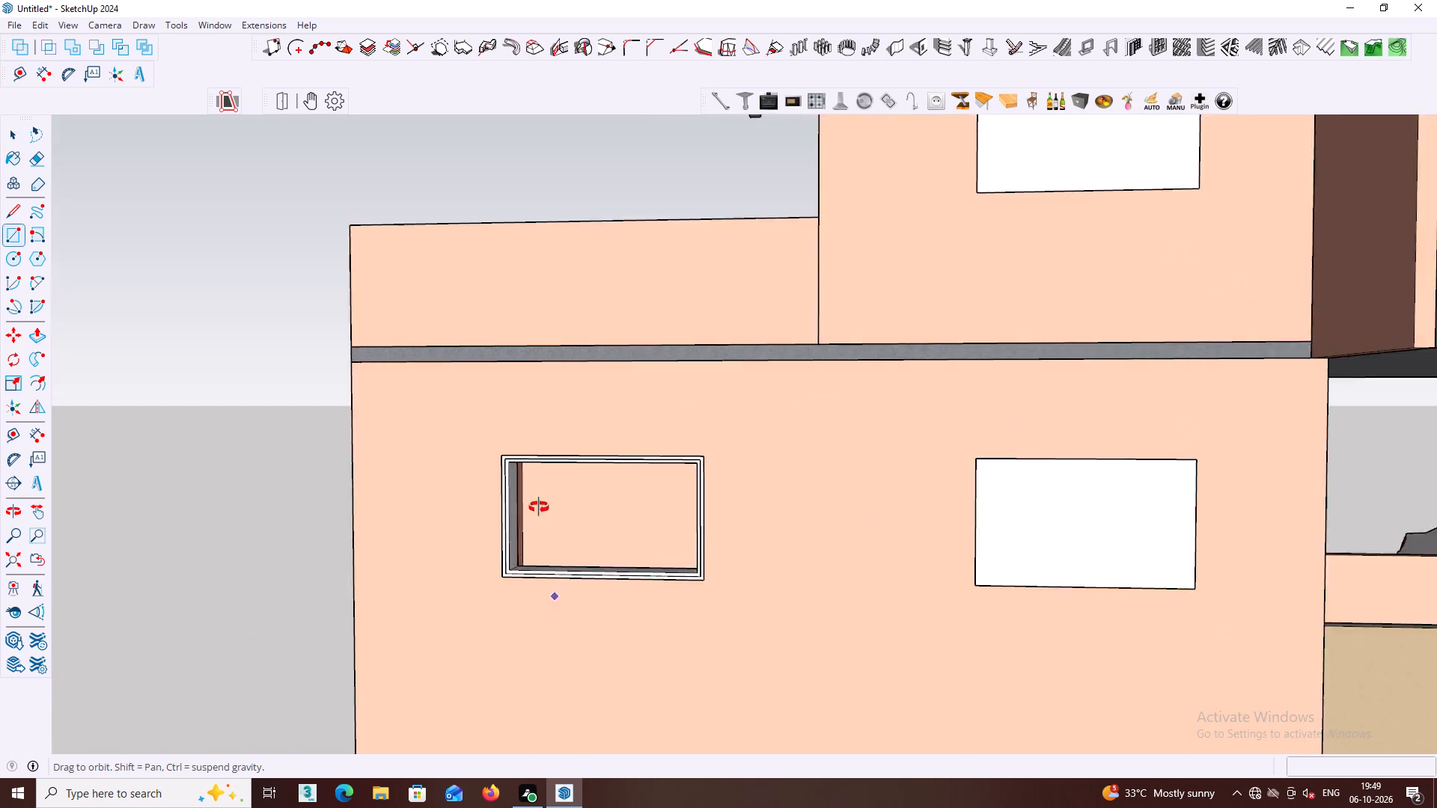
pyautogui.moveTo(539, 507); pyautogui.dragTo(528, 465, button='middle')
pyautogui.scroll(4, 495, 418)
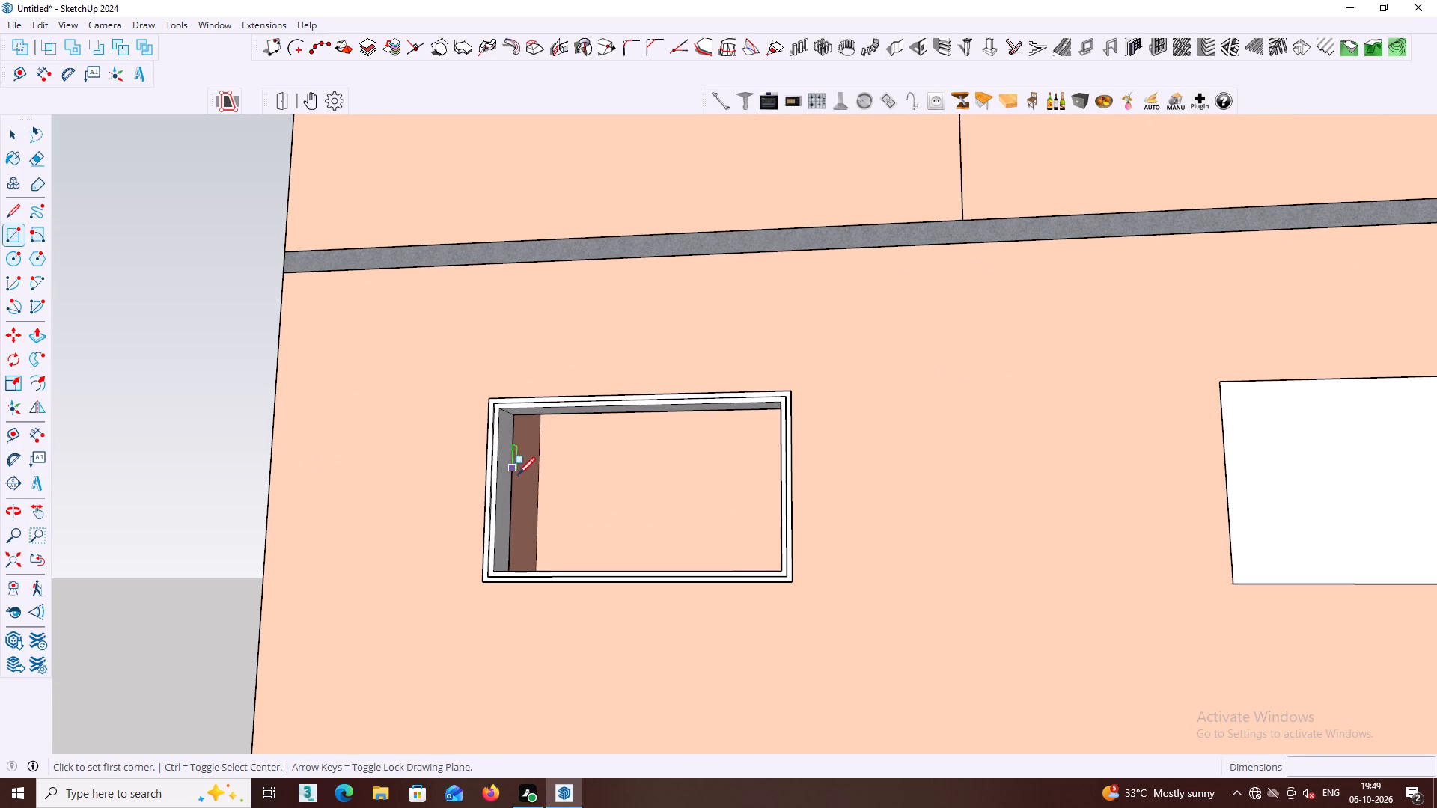
pyautogui.press('space')
pyautogui.click(486, 510)
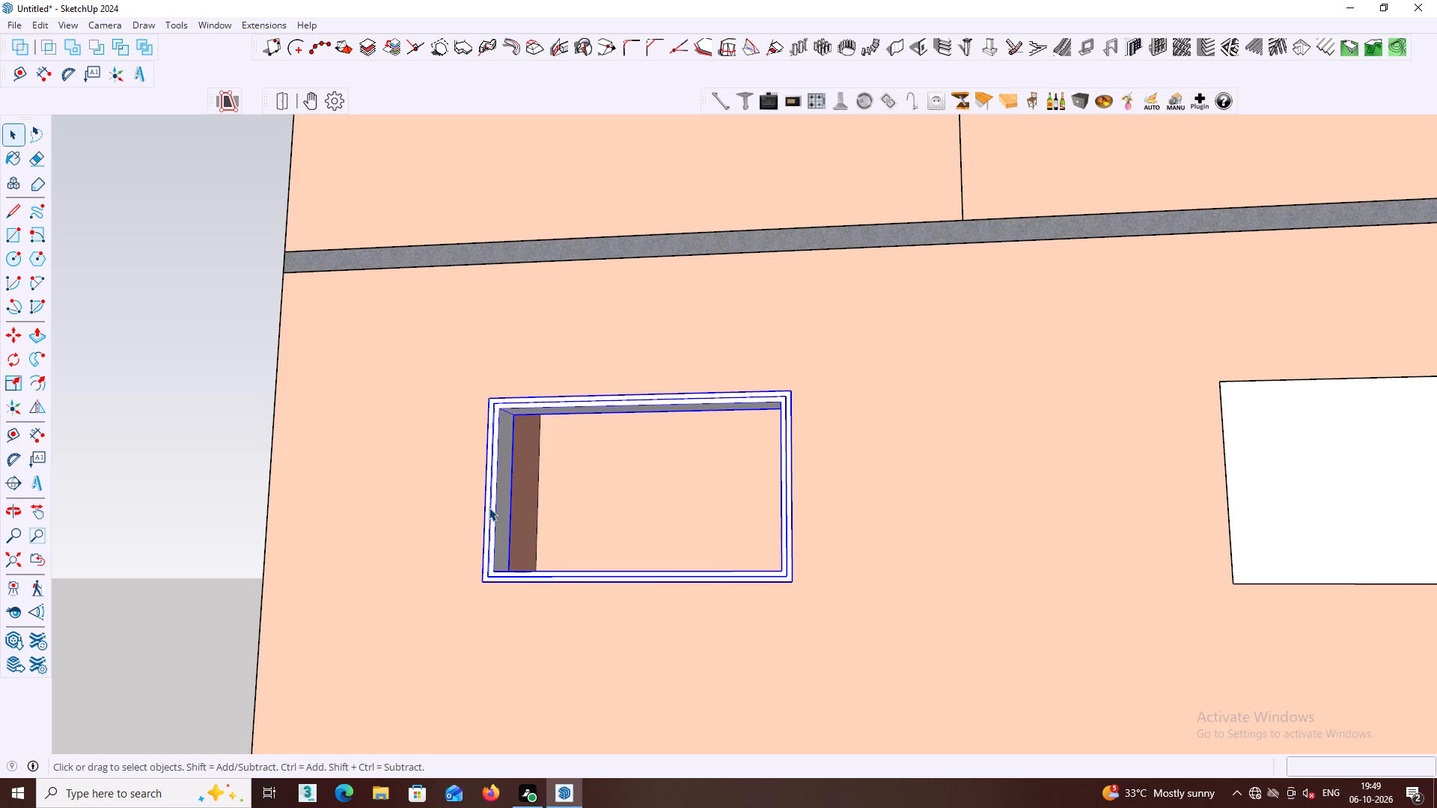
pyautogui.press('Delete')
# Draw a 3' by 5' rectangle covering the emptied rear ground-floor window opening and select its face.
pyautogui.moveTo(493, 505); pyautogui.dragTo(530, 591, button='middle')
pyautogui.keyDown('shift'); pyautogui.moveTo(551, 576); pyautogui.dragTo(553, 518, button='middle'); pyautogui.keyUp('shift')
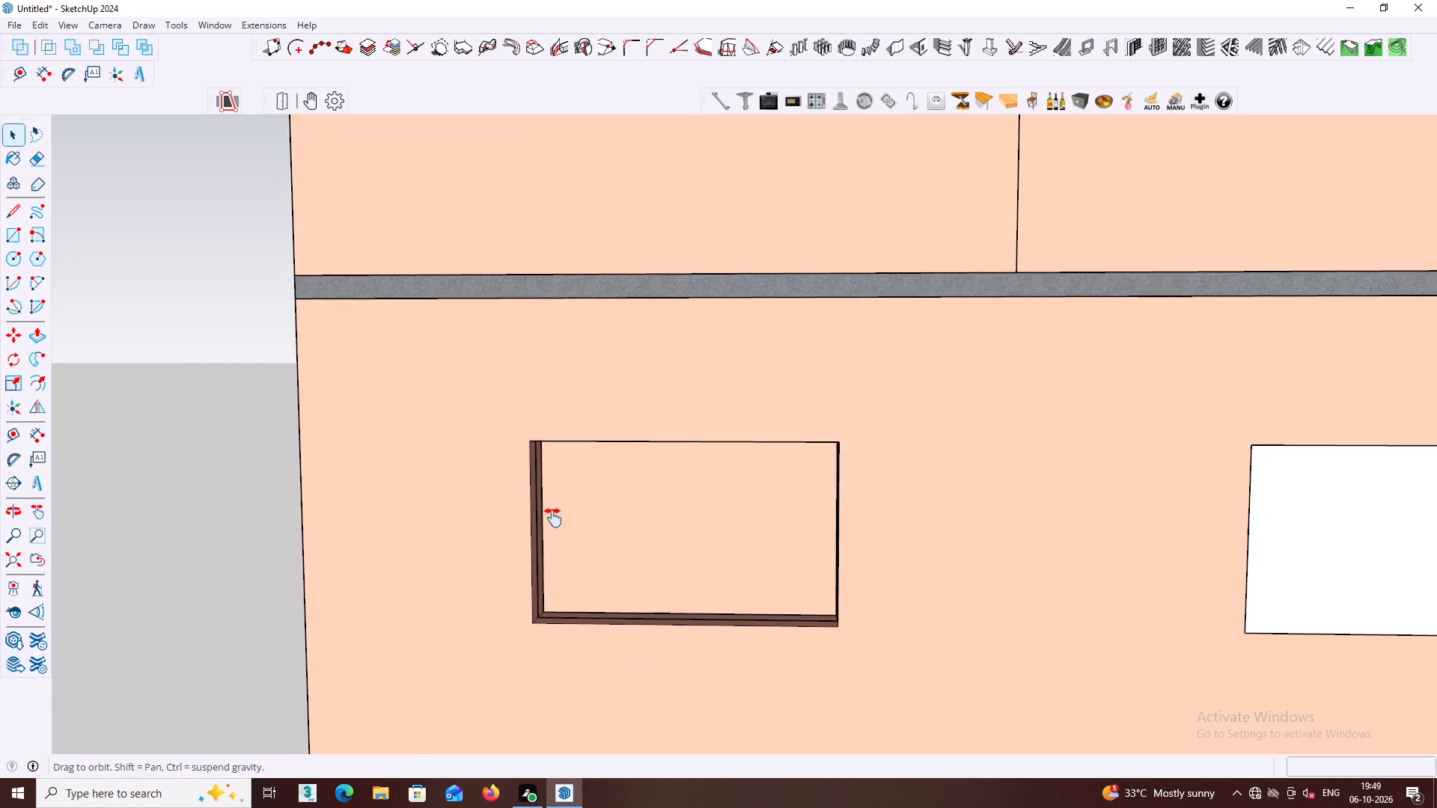
pyautogui.keyDown('shift'); pyautogui.moveTo(553, 518); pyautogui.dragTo(552, 483, button='middle'); pyautogui.keyUp('shift')
pyautogui.press('r')
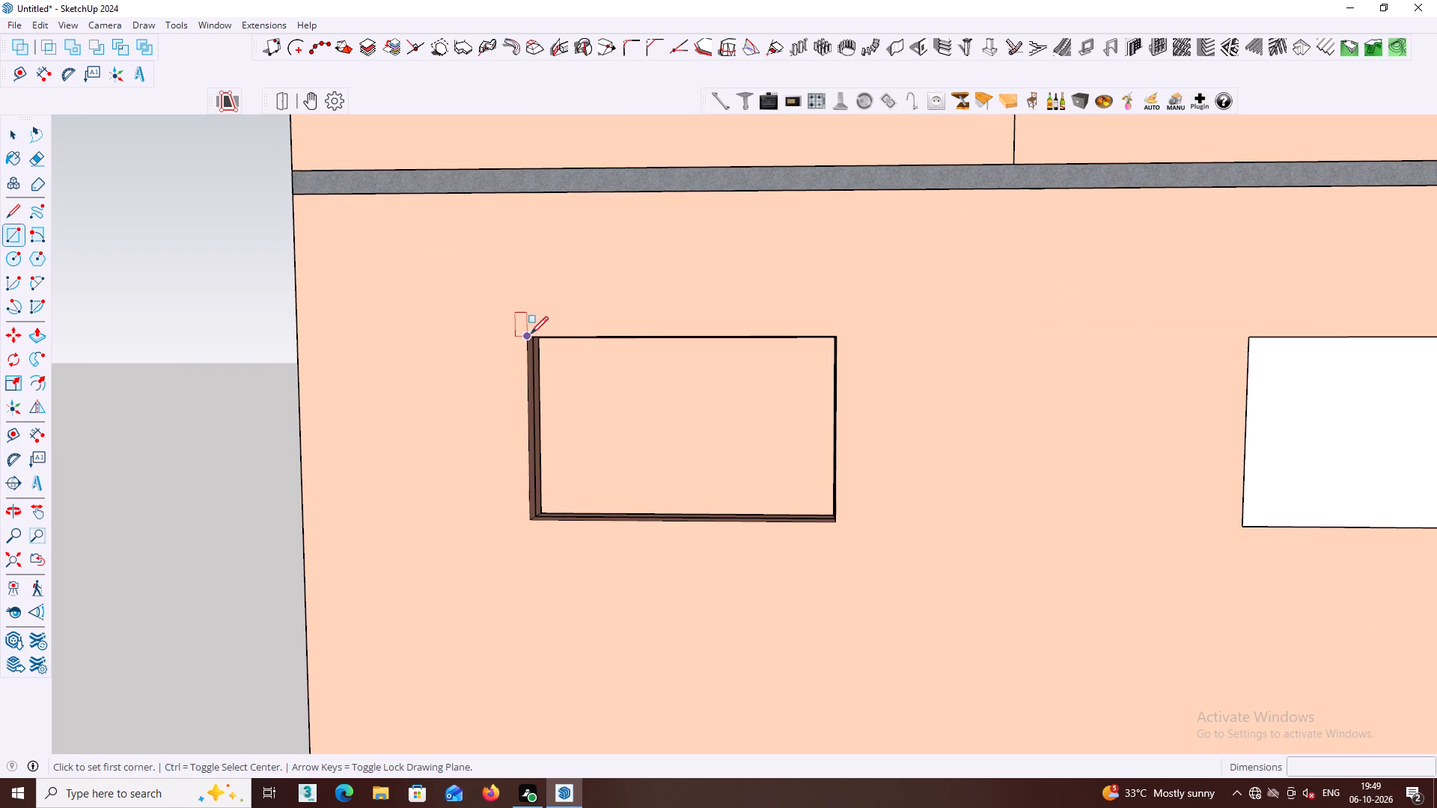
pyautogui.click(530, 334)
pyautogui.click(838, 524)
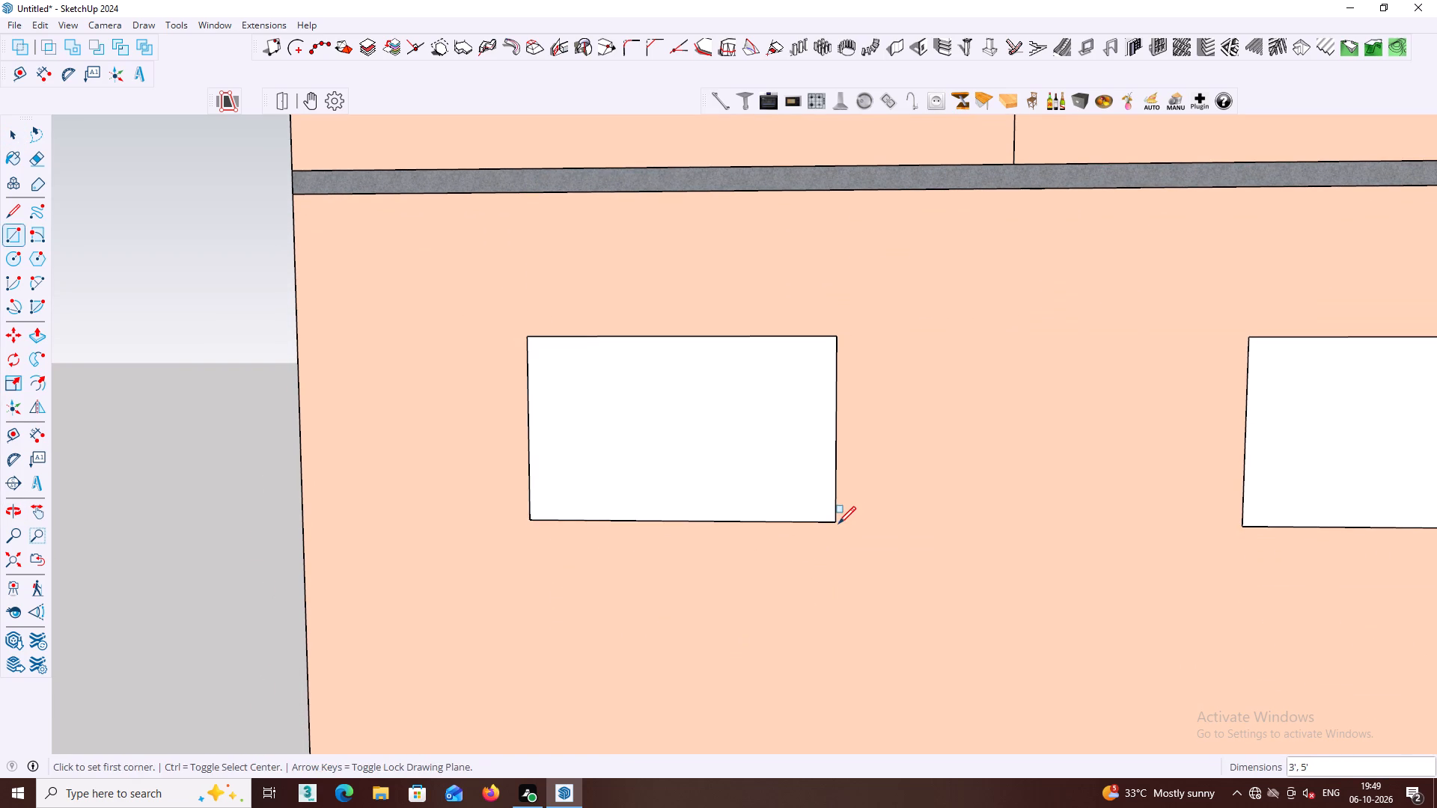
pyautogui.press('space')
pyautogui.scroll(-4, 835, 524)
pyautogui.moveTo(844, 540); pyautogui.dragTo(717, 438, button='middle')
pyautogui.middleClick(719, 440)
pyautogui.scroll(-5, 719, 440)
pyautogui.middleClick(713, 434)
pyautogui.click(669, 394)
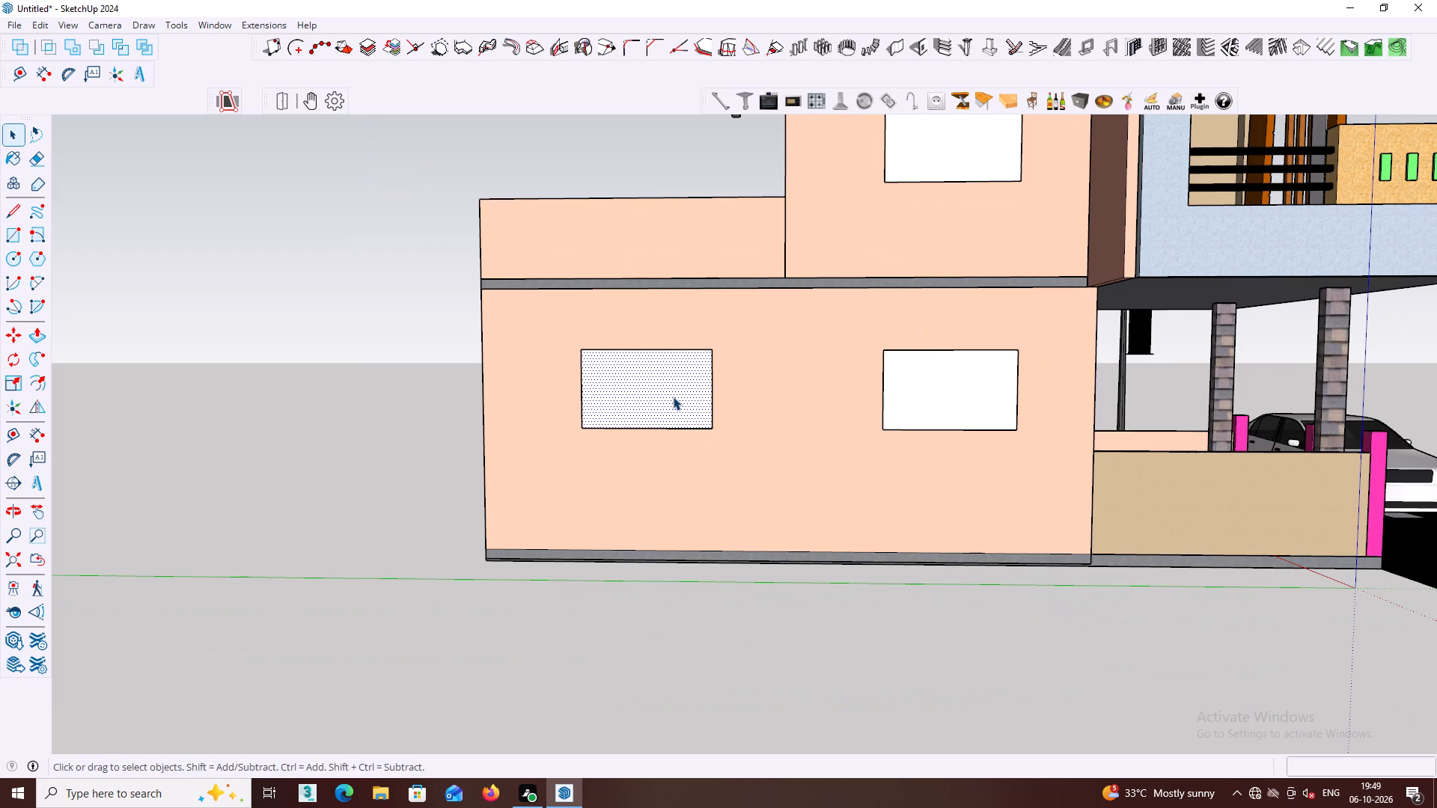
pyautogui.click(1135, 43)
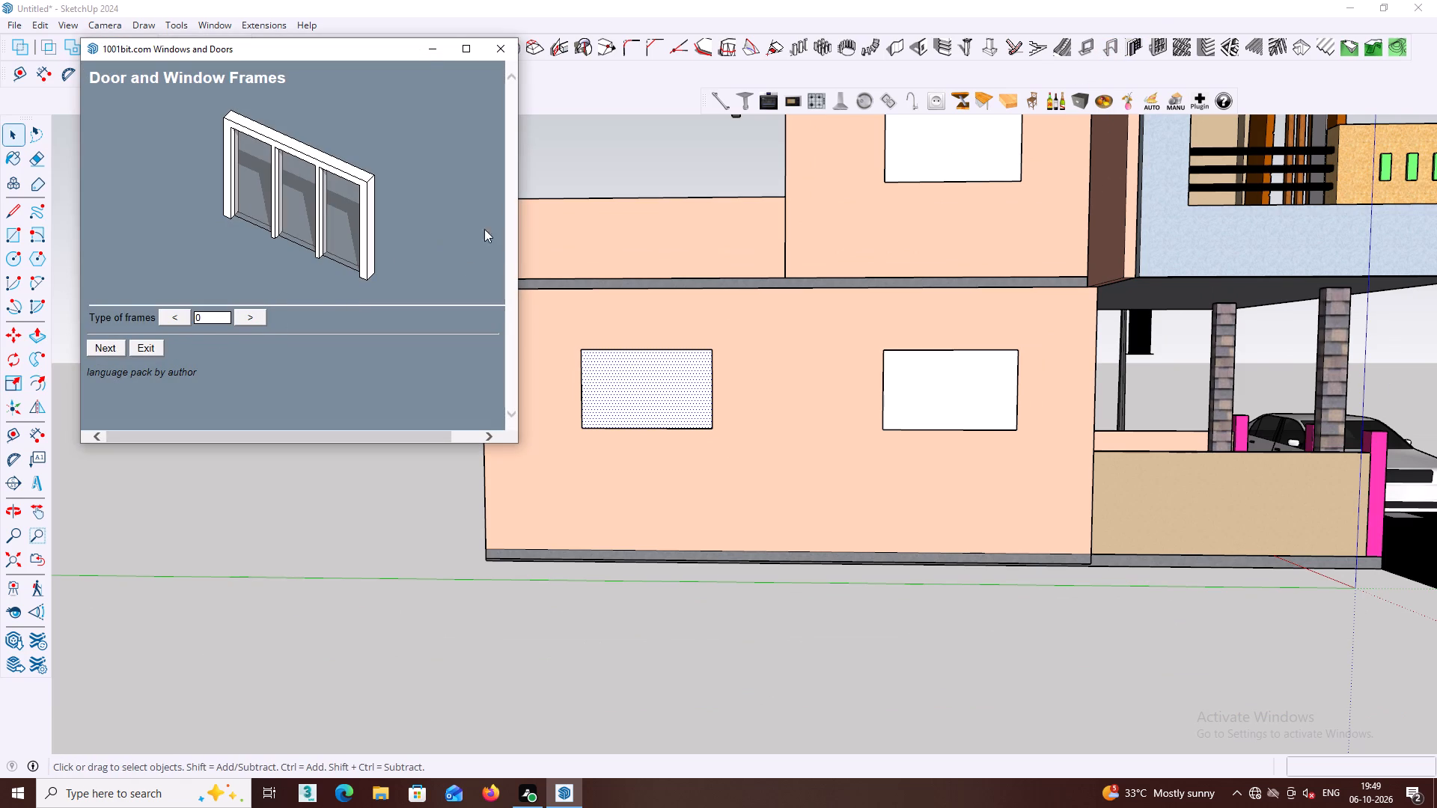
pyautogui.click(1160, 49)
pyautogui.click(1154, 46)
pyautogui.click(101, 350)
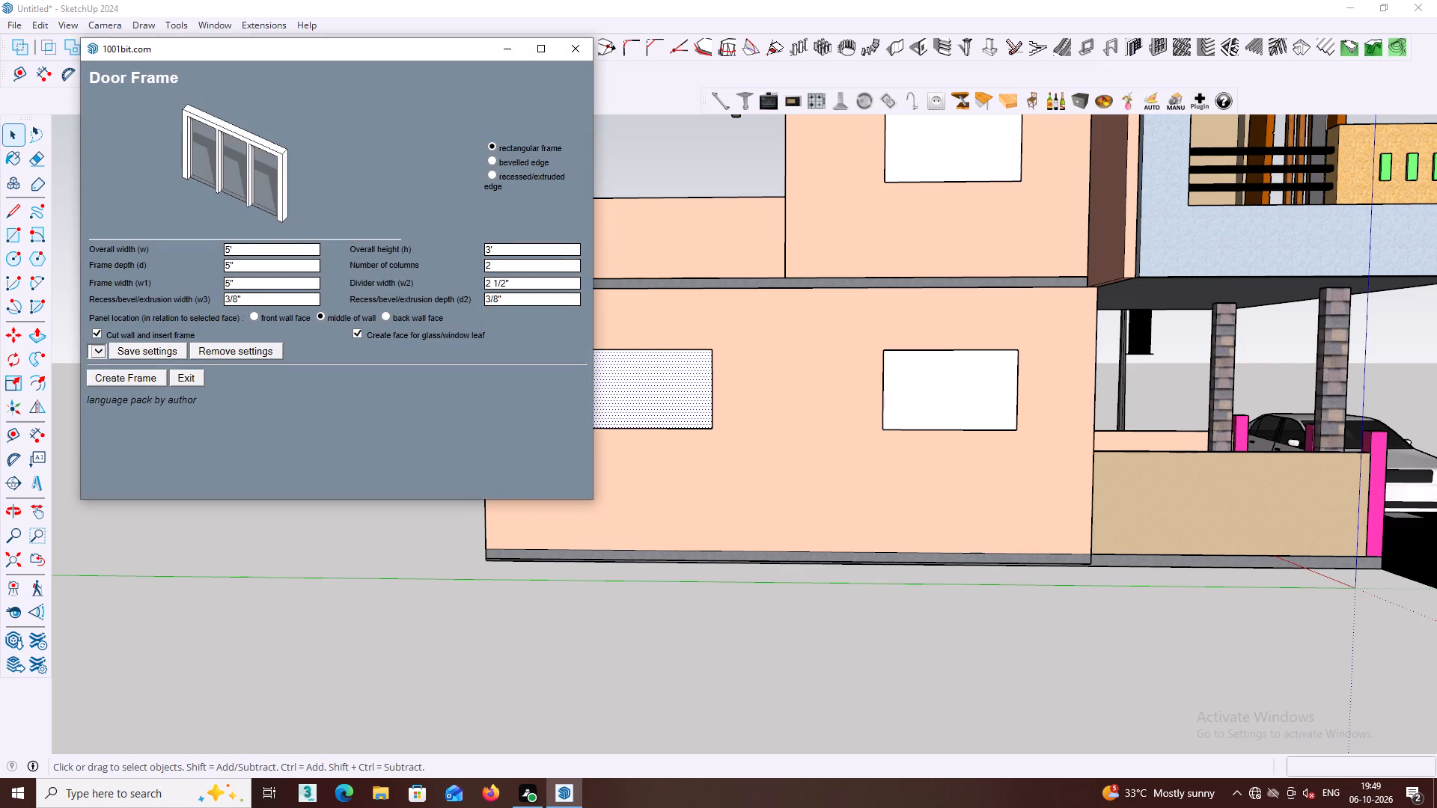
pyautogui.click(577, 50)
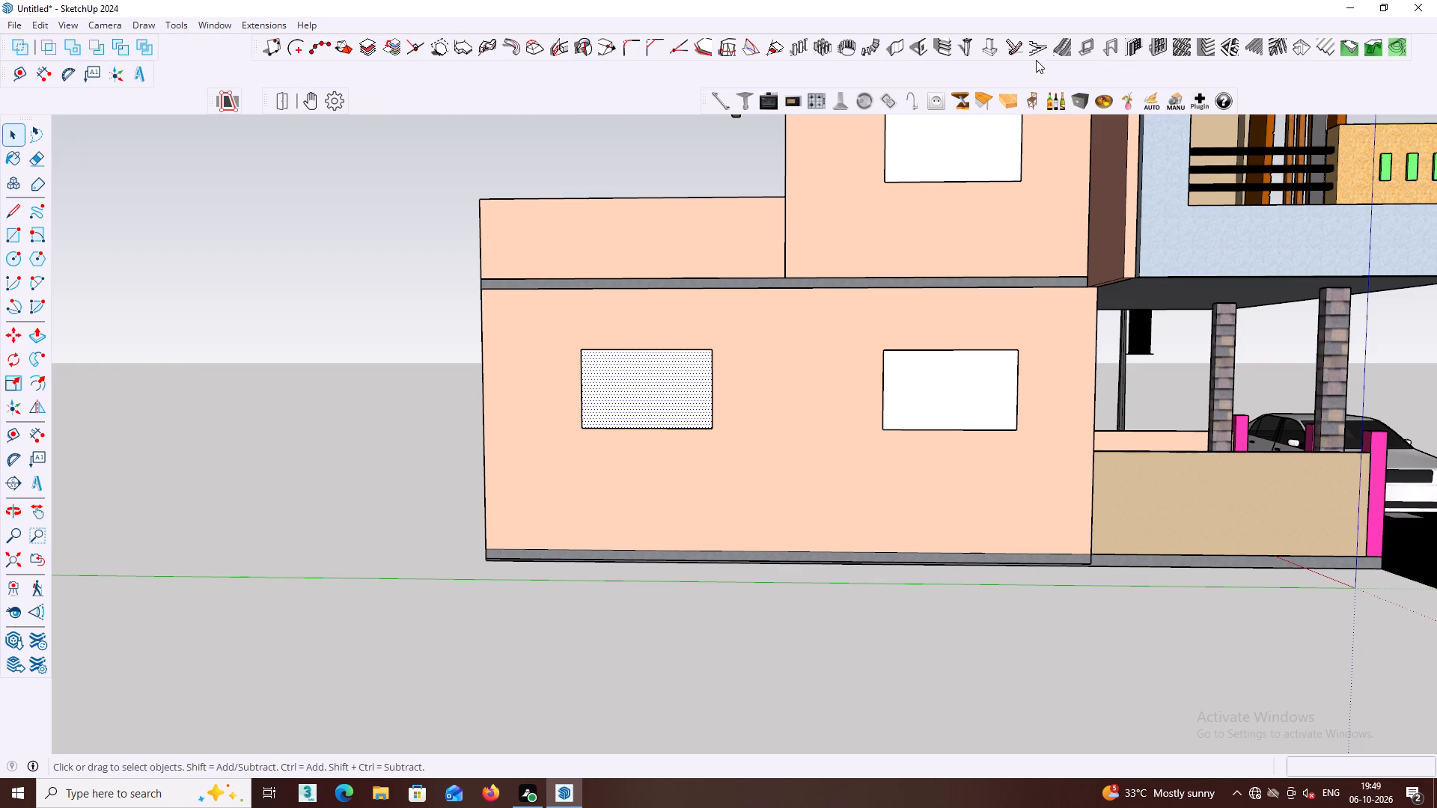
# Convert the selected rear window face into a framed panel with 1 row and 2 columns using the 1001bit Panel divider.
pyautogui.click(1153, 49)
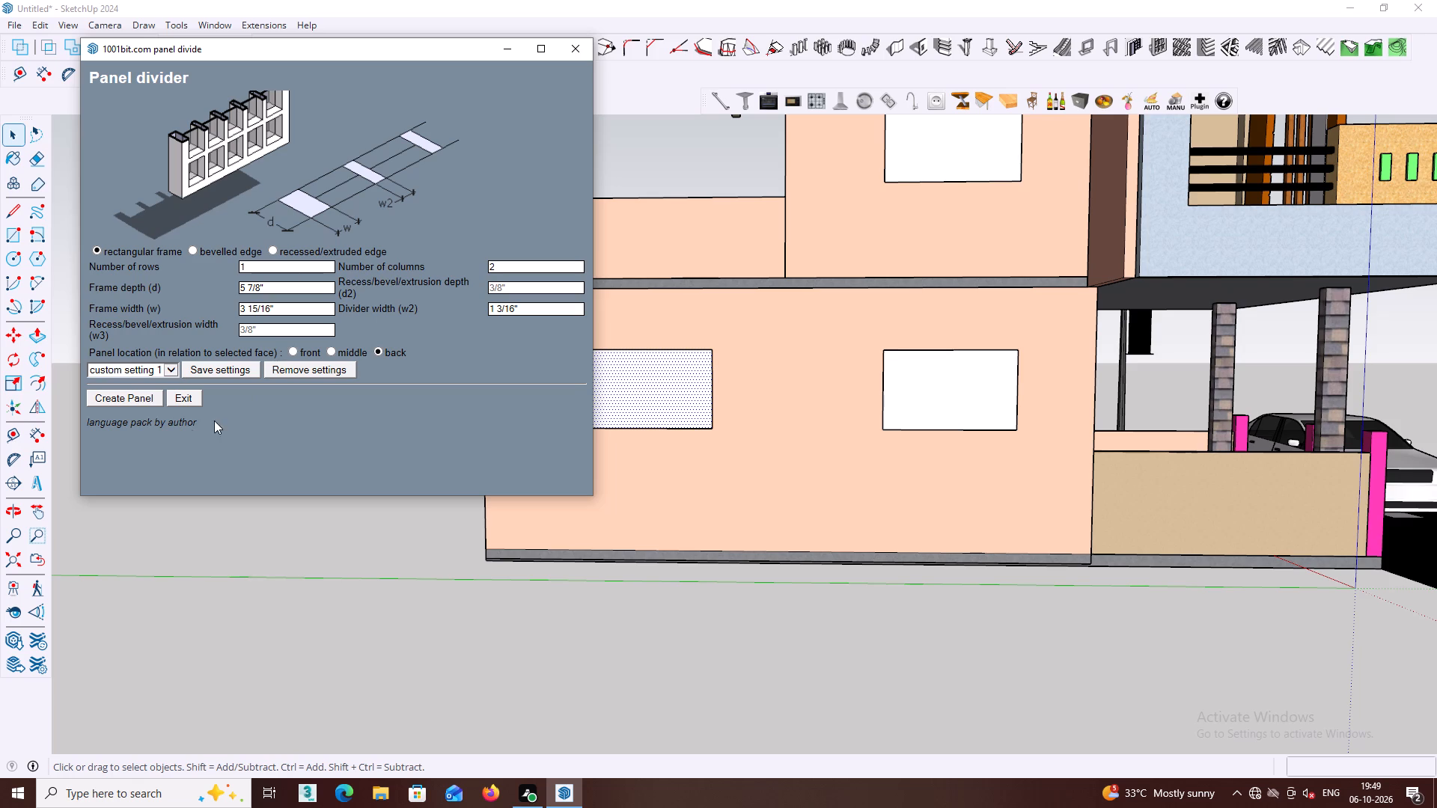
pyautogui.click(138, 399)
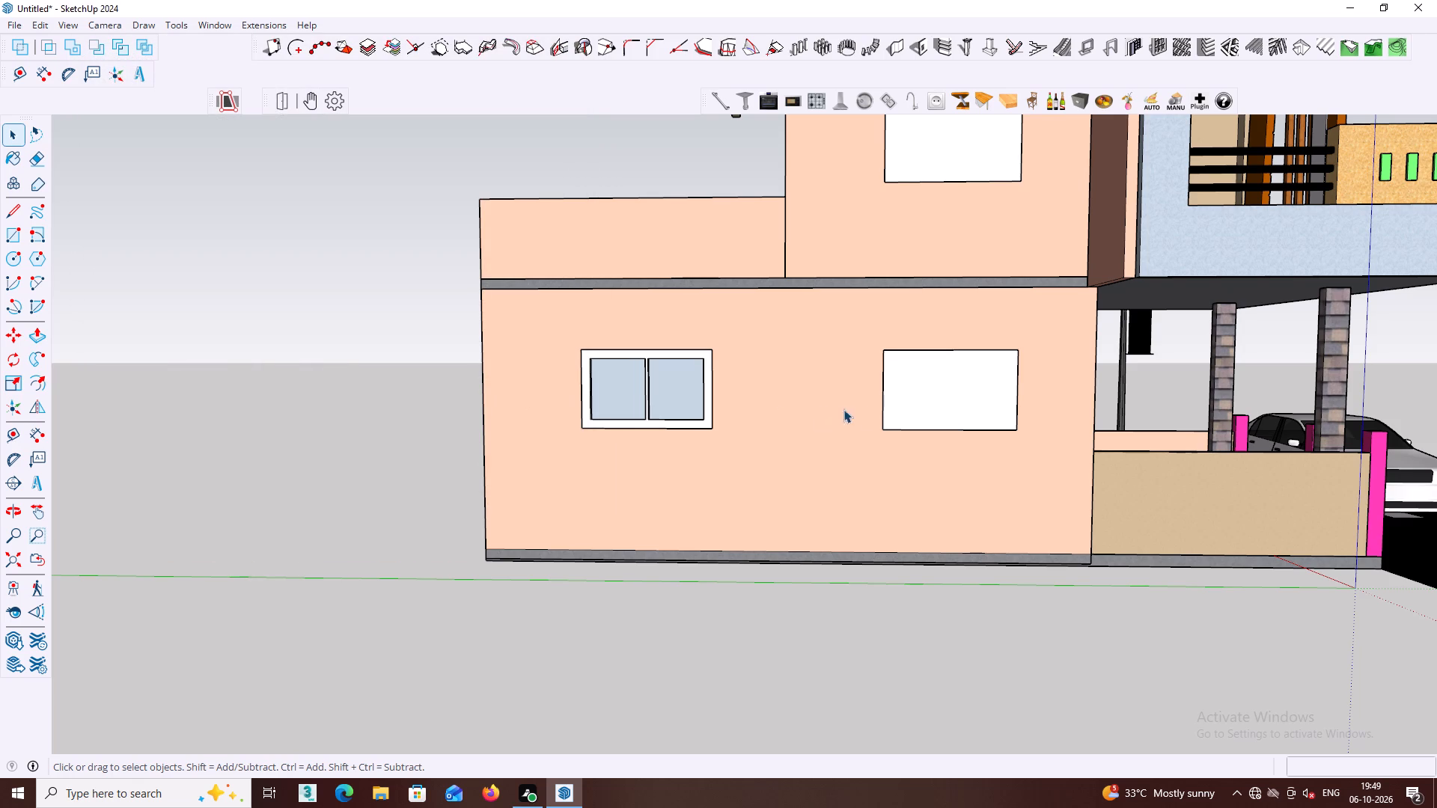
# Convert the side wall's upper-floor window face into a framed panel with 1 row and 2 columns using the Panel divider.
pyautogui.press('space')
pyautogui.click(922, 402)
pyautogui.keyDown('shift'); pyautogui.click(923, 170); pyautogui.keyUp('shift')
pyautogui.keyDown('shift'); pyautogui.moveTo(976, 233); pyautogui.dragTo(945, 417, button='middle'); pyautogui.keyUp('shift')
pyautogui.keyDown('shift'); pyautogui.scroll(-1, 945, 417); pyautogui.keyUp('shift')
pyautogui.moveTo(947, 411); pyautogui.dragTo(704, 407, button='middle')
pyautogui.moveTo(838, 368); pyautogui.dragTo(813, 380, button='middle')
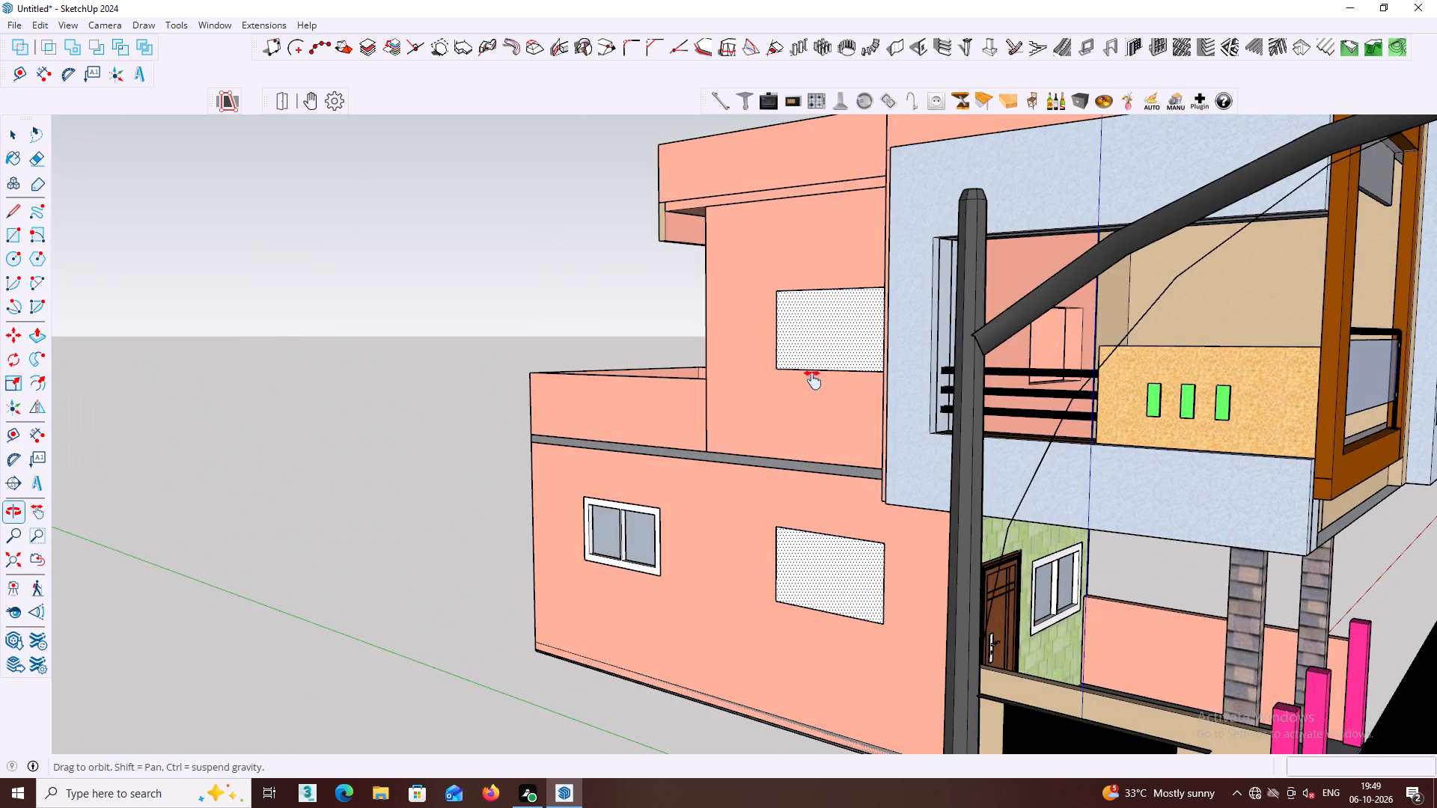
pyautogui.moveTo(813, 380); pyautogui.dragTo(826, 358, button='middle')
pyautogui.click(1157, 49)
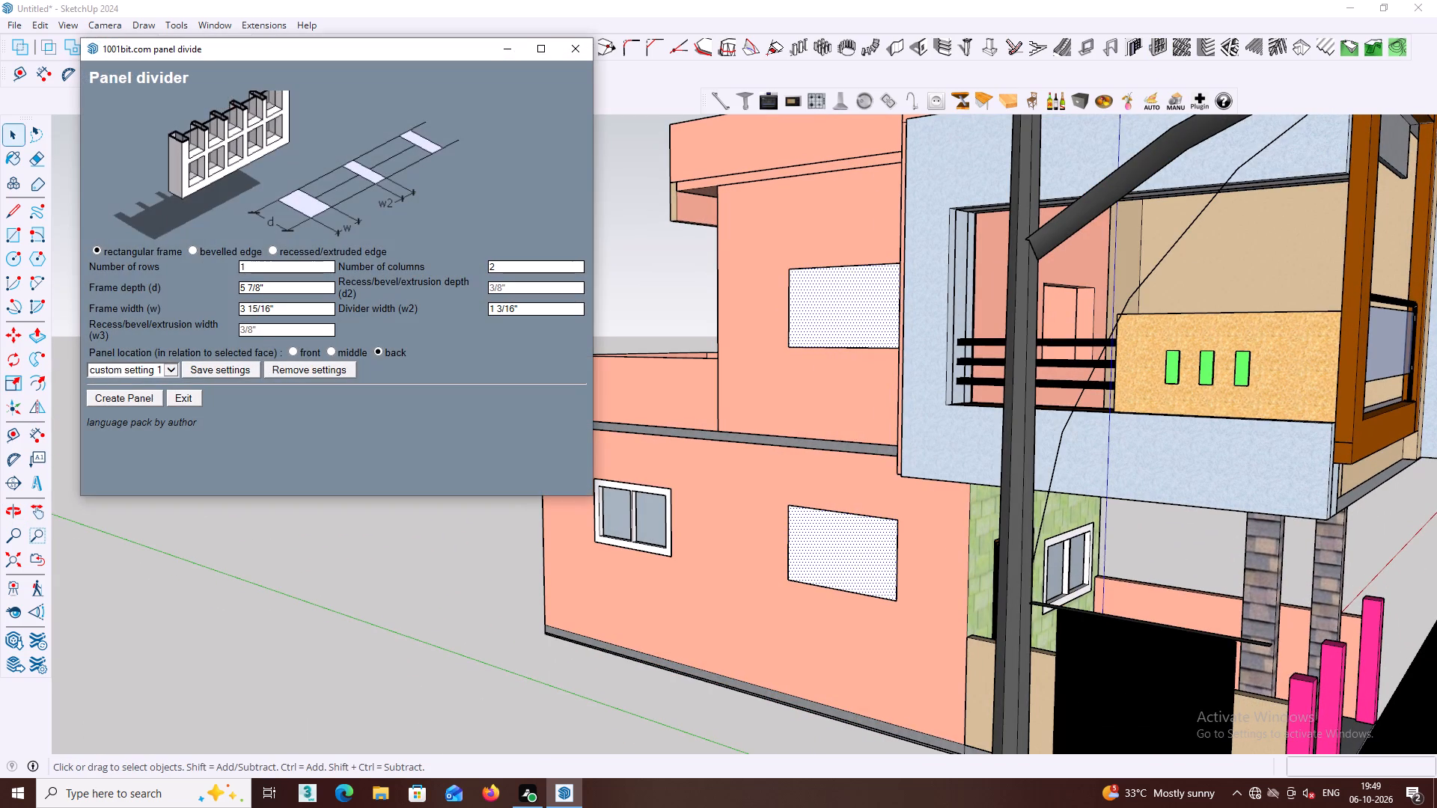
pyautogui.click(148, 398)
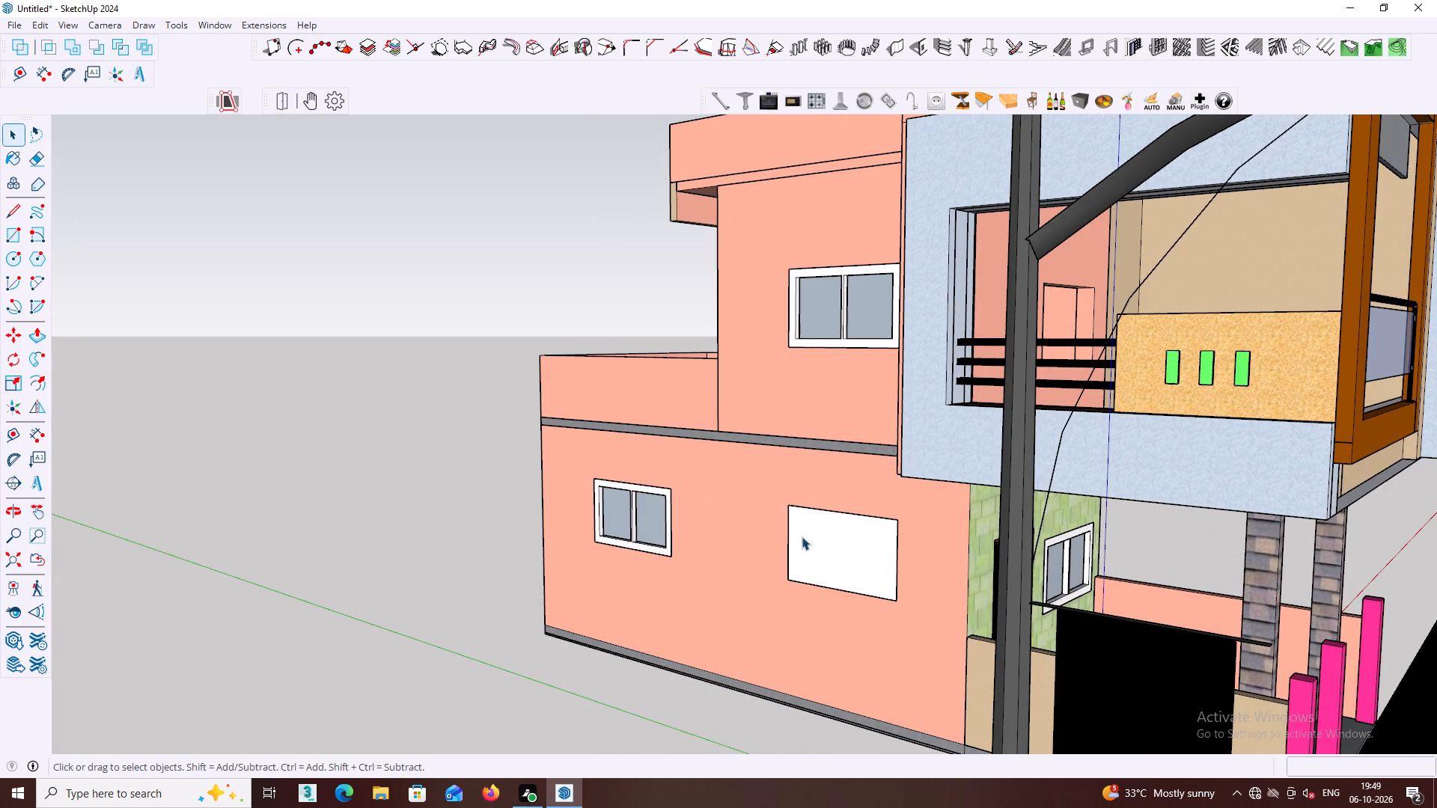
# Convert the side wall's ground-floor window face nearest the street into a 1-row, 2-column framed panel with the Panel divider.
pyautogui.click(802, 536)
pyautogui.moveTo(857, 481); pyautogui.dragTo(964, 496, button='middle')
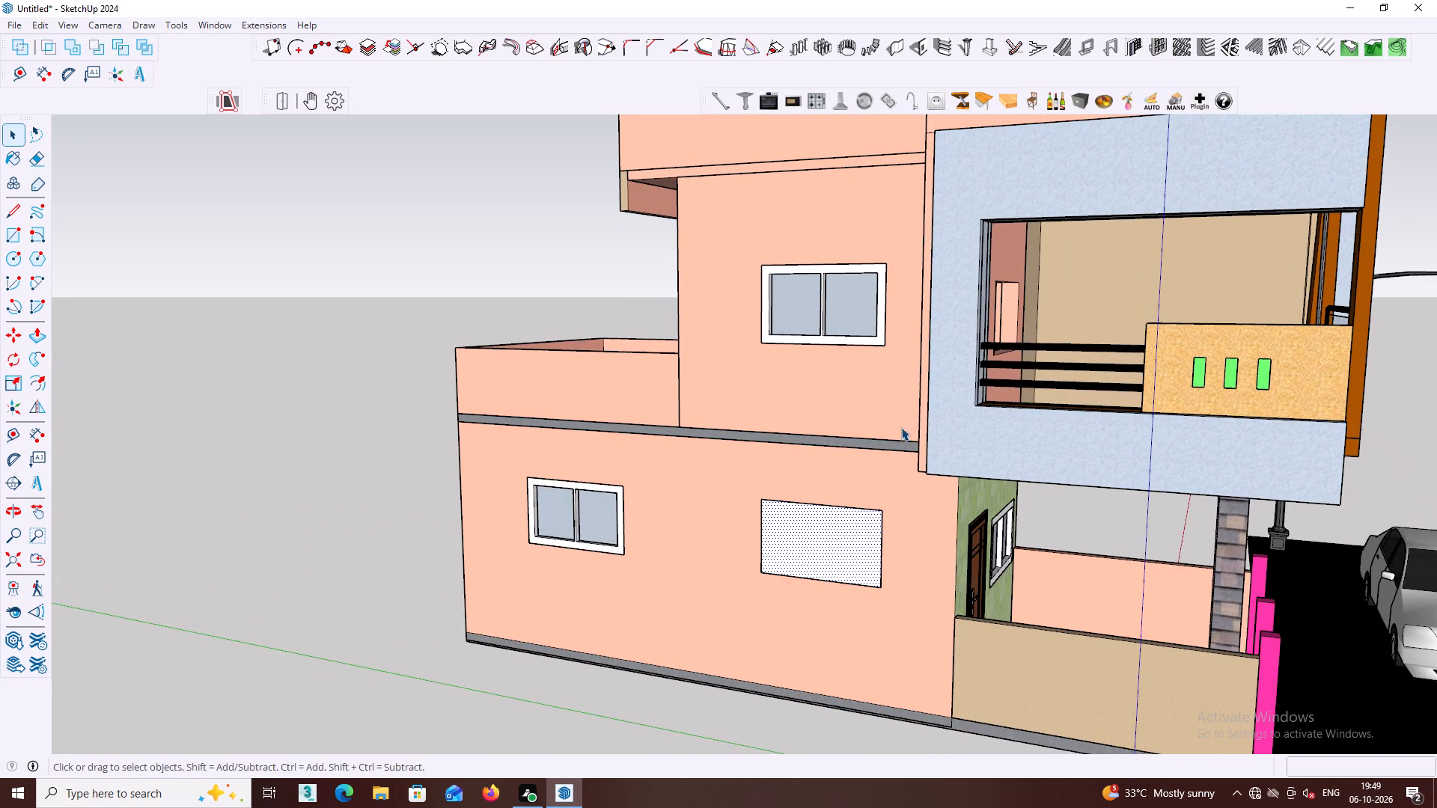
pyautogui.click(1160, 47)
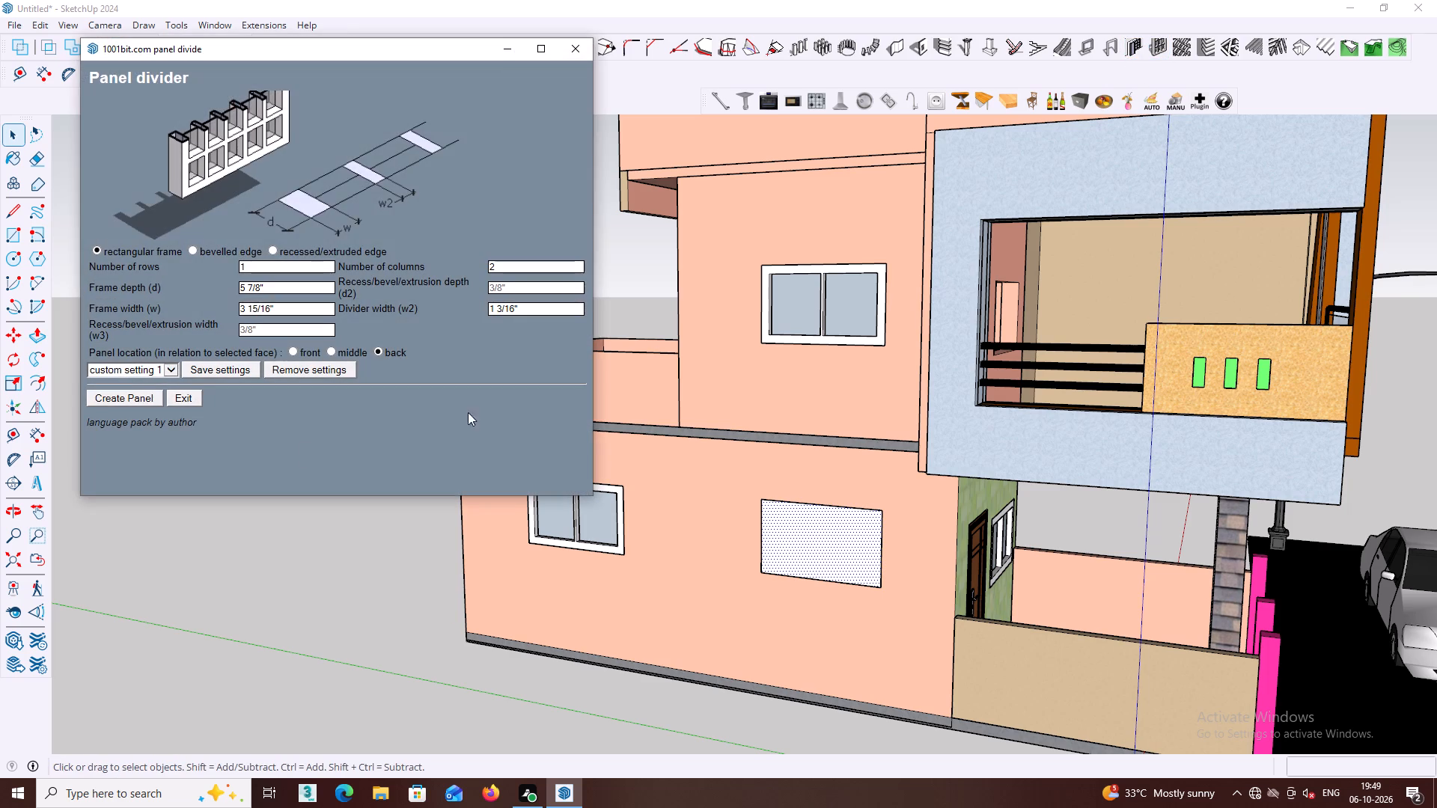
pyautogui.click(124, 398)
pyautogui.press('space')
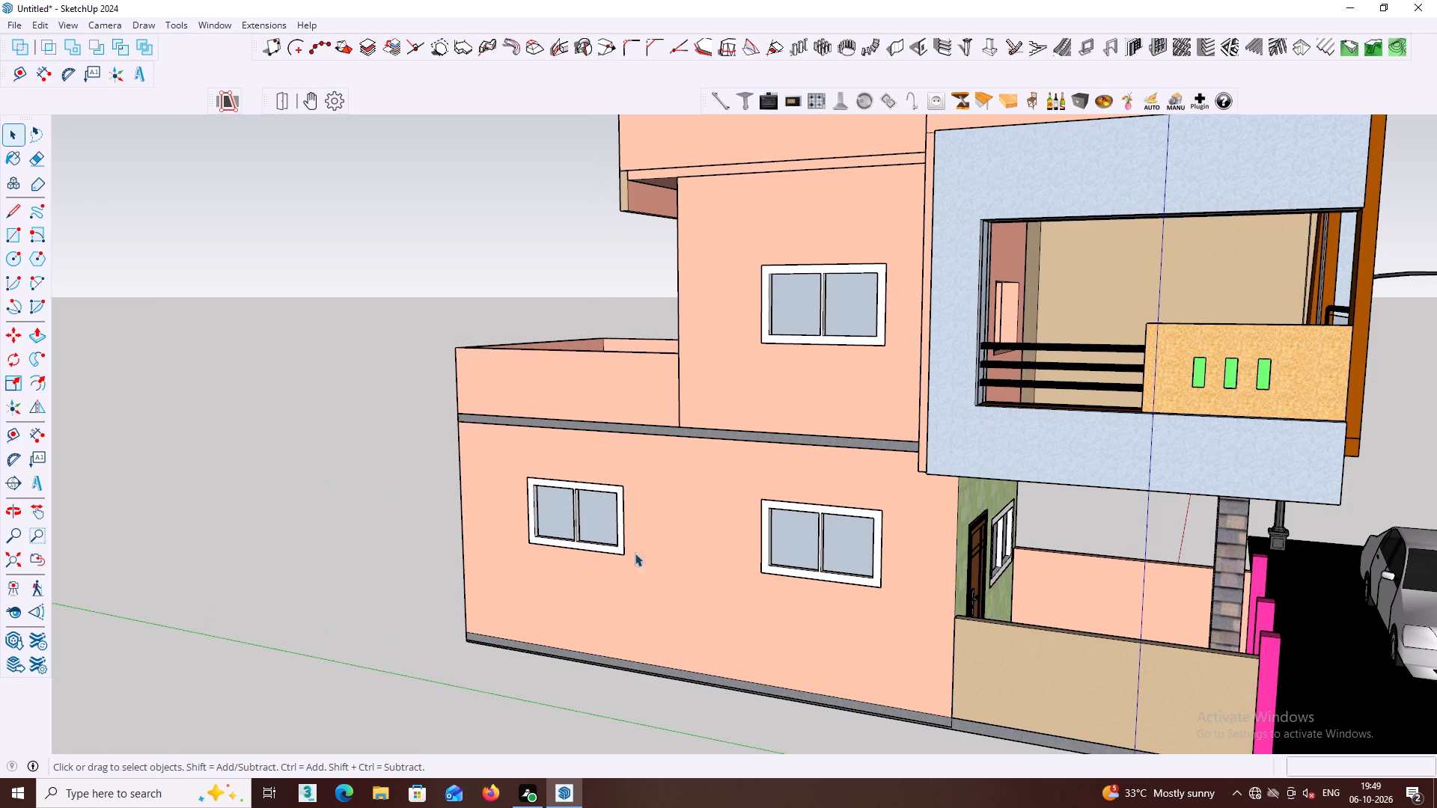
# Draw a rectangle from corner to corner over the upper-floor window opening in the wall behind the front balcony.
pyautogui.middleClick(492, 578)
pyautogui.scroll(-2, 492, 578)
pyautogui.moveTo(650, 584); pyautogui.dragTo(505, 577, button='middle')
pyautogui.middleClick(626, 581)
pyautogui.scroll(-3, 626, 581)
pyautogui.moveTo(870, 571); pyautogui.dragTo(689, 556, button='middle')
pyautogui.press('space')
pyautogui.scroll(1, 896, 416)
pyautogui.moveTo(885, 412); pyautogui.dragTo(838, 499, button='middle')
pyautogui.moveTo(837, 485); pyautogui.dragTo(832, 452, button='middle')
pyautogui.press('r')
pyautogui.moveTo(892, 428); pyautogui.dragTo(880, 395, button='middle')
pyautogui.moveTo(913, 399); pyautogui.dragTo(802, 401, button='middle')
pyautogui.moveTo(905, 414); pyautogui.dragTo(942, 417, button='middle')
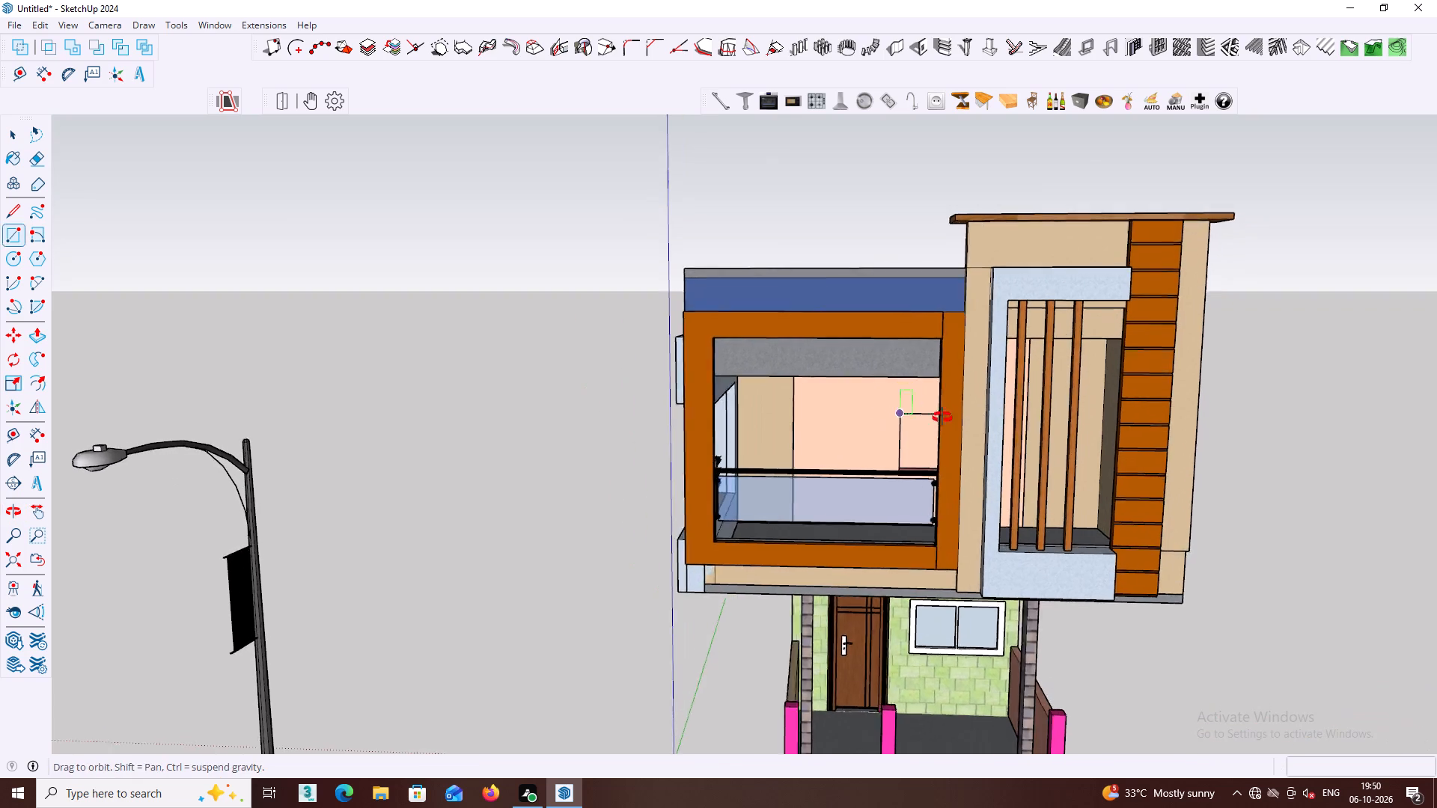
pyautogui.moveTo(942, 417); pyautogui.dragTo(981, 417, button='middle')
pyautogui.scroll(3, 911, 419)
pyautogui.click(863, 410)
pyautogui.moveTo(885, 452); pyautogui.dragTo(891, 459, button='middle')
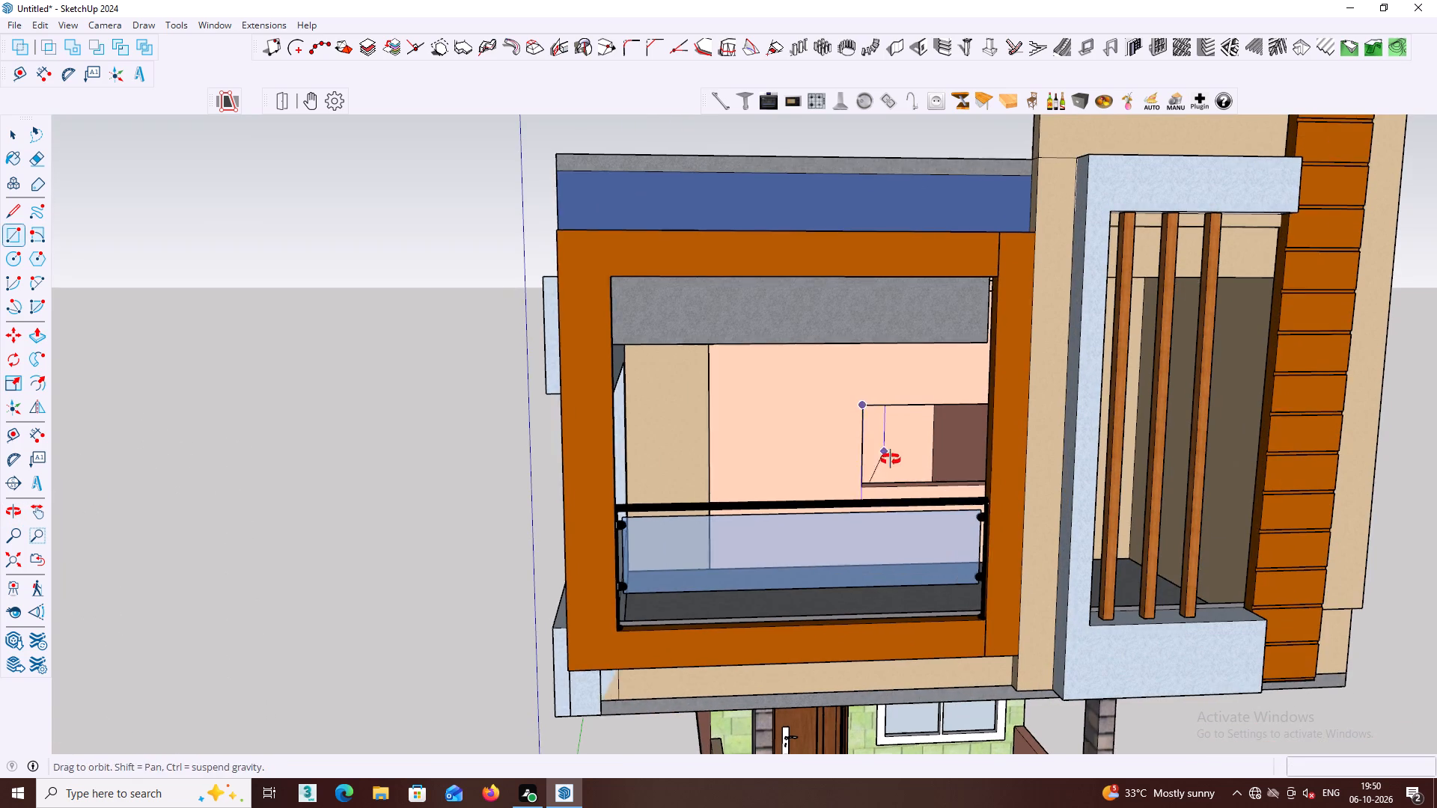
pyautogui.moveTo(891, 459); pyautogui.dragTo(948, 477, button='middle')
pyautogui.click(962, 469)
pyautogui.press('space')
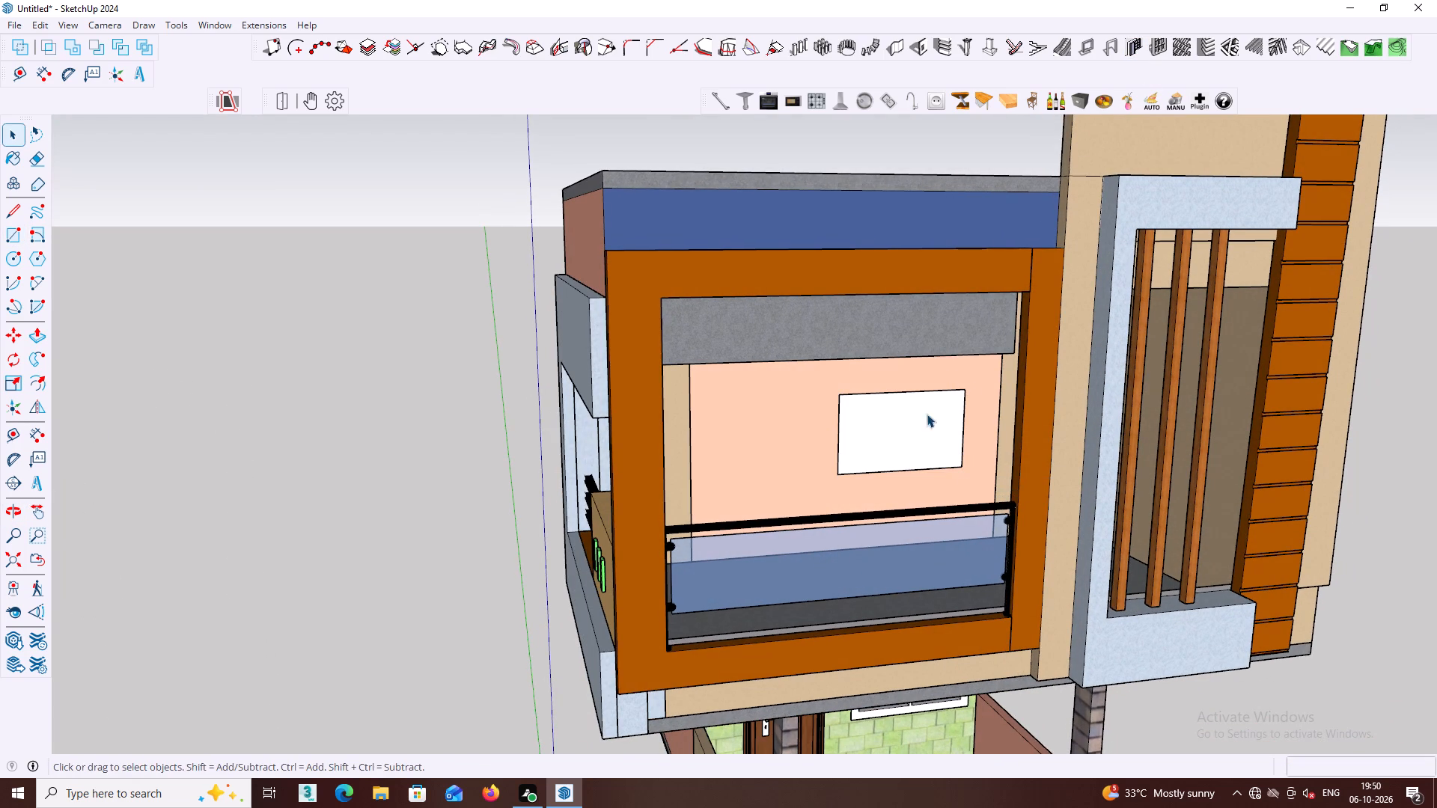
# Convert the balcony wall's window face into a framed panel with 1 row and 2 columns using the Panel divider.
pyautogui.click(916, 432)
pyautogui.click(888, 441)
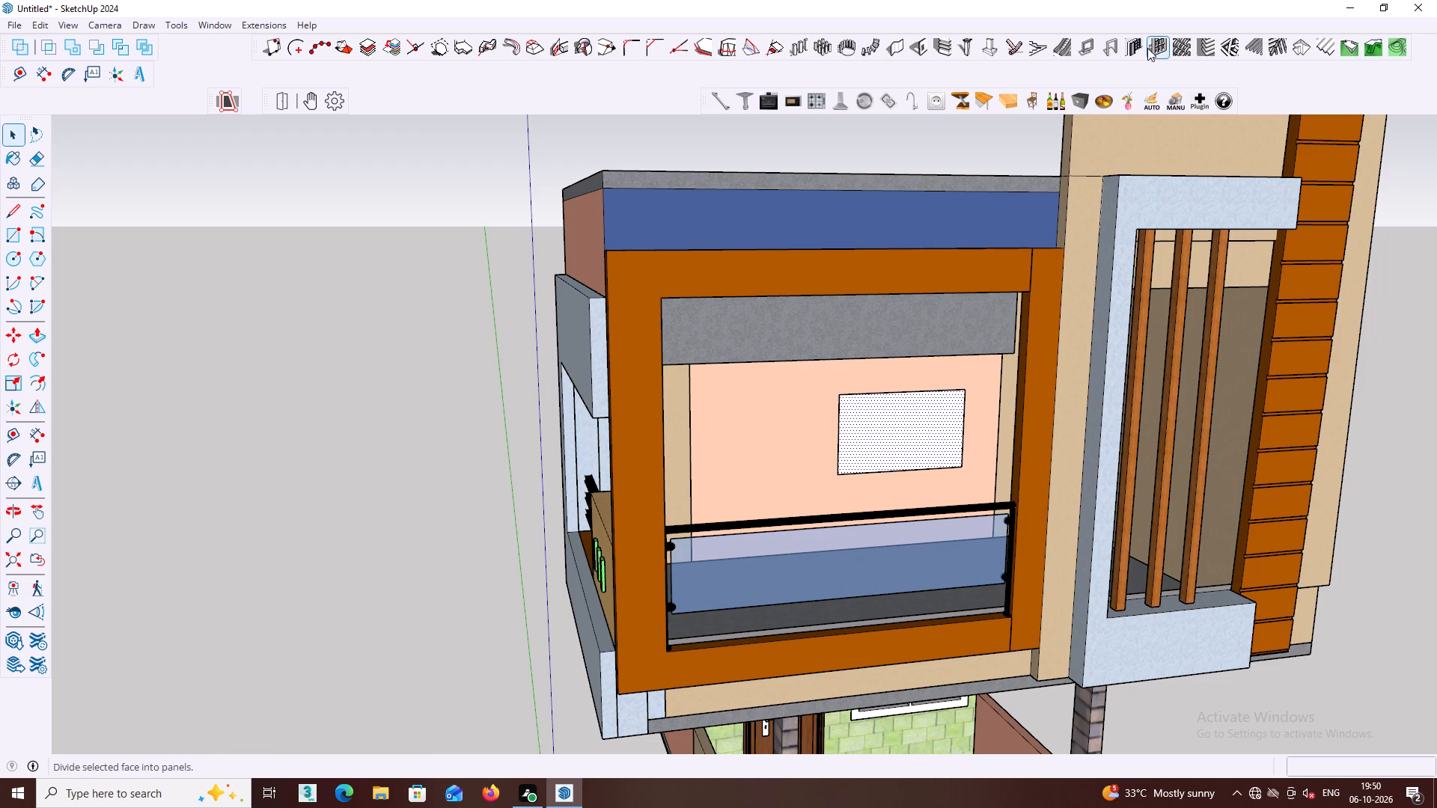
pyautogui.click(1159, 46)
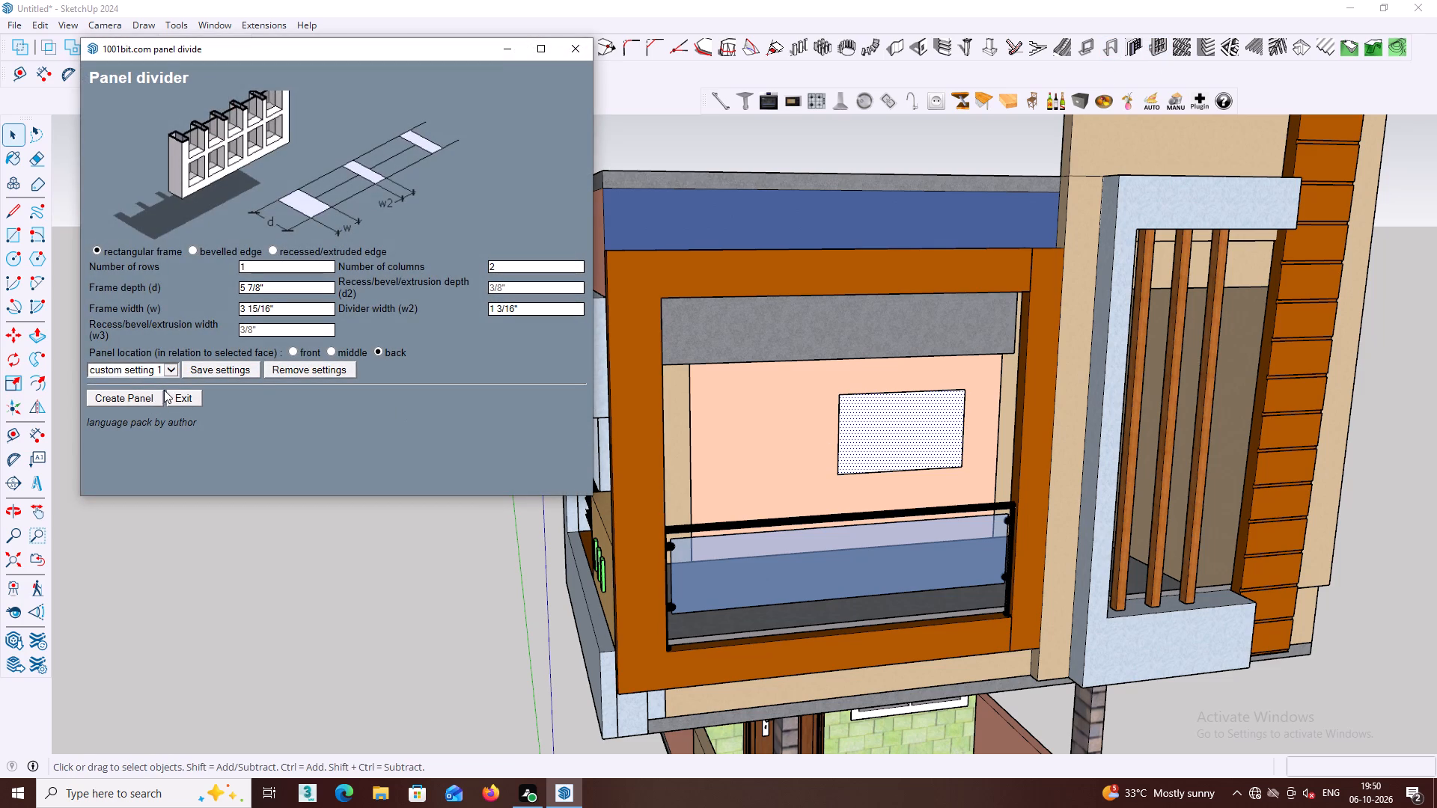
pyautogui.click(138, 399)
pyautogui.press('space')
pyautogui.click(415, 527)
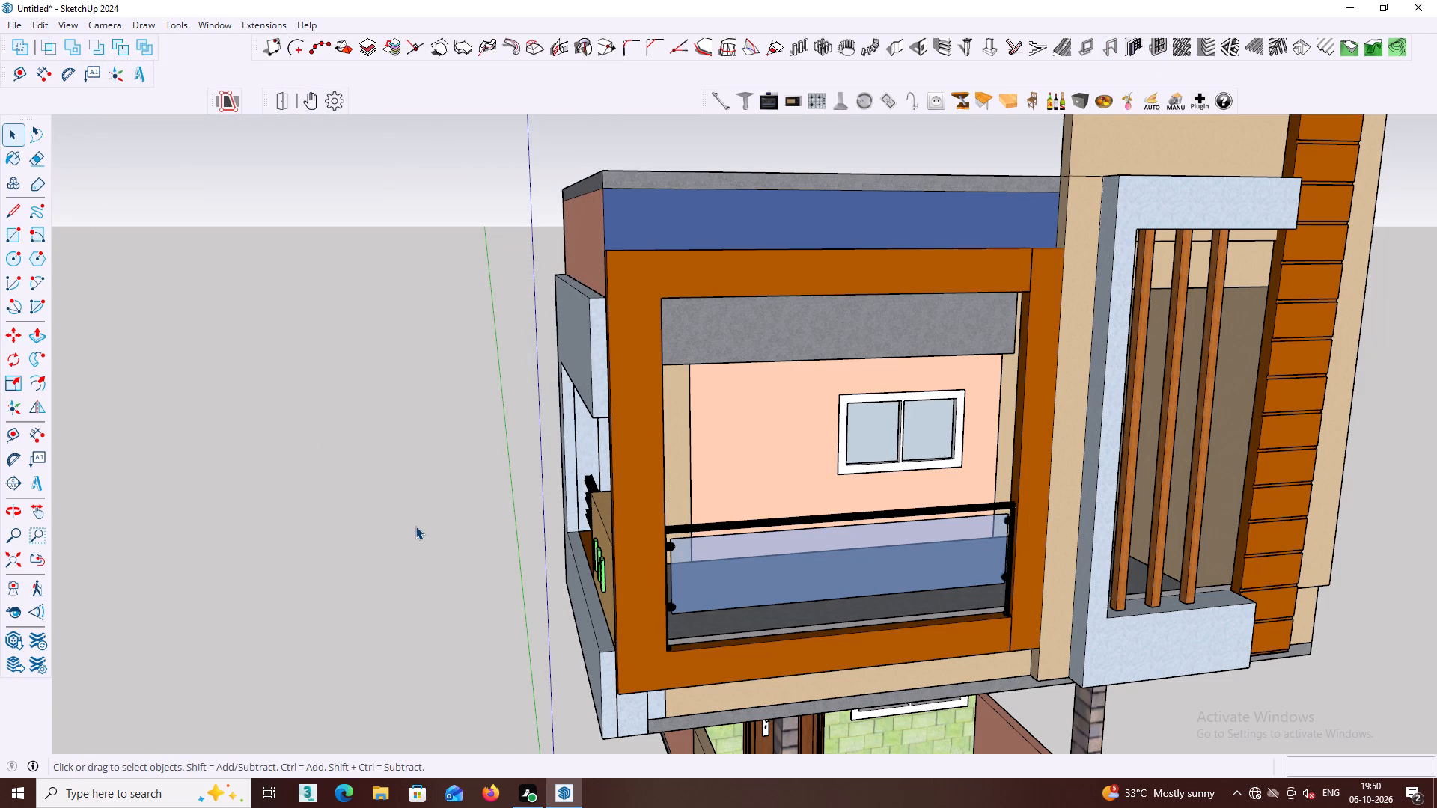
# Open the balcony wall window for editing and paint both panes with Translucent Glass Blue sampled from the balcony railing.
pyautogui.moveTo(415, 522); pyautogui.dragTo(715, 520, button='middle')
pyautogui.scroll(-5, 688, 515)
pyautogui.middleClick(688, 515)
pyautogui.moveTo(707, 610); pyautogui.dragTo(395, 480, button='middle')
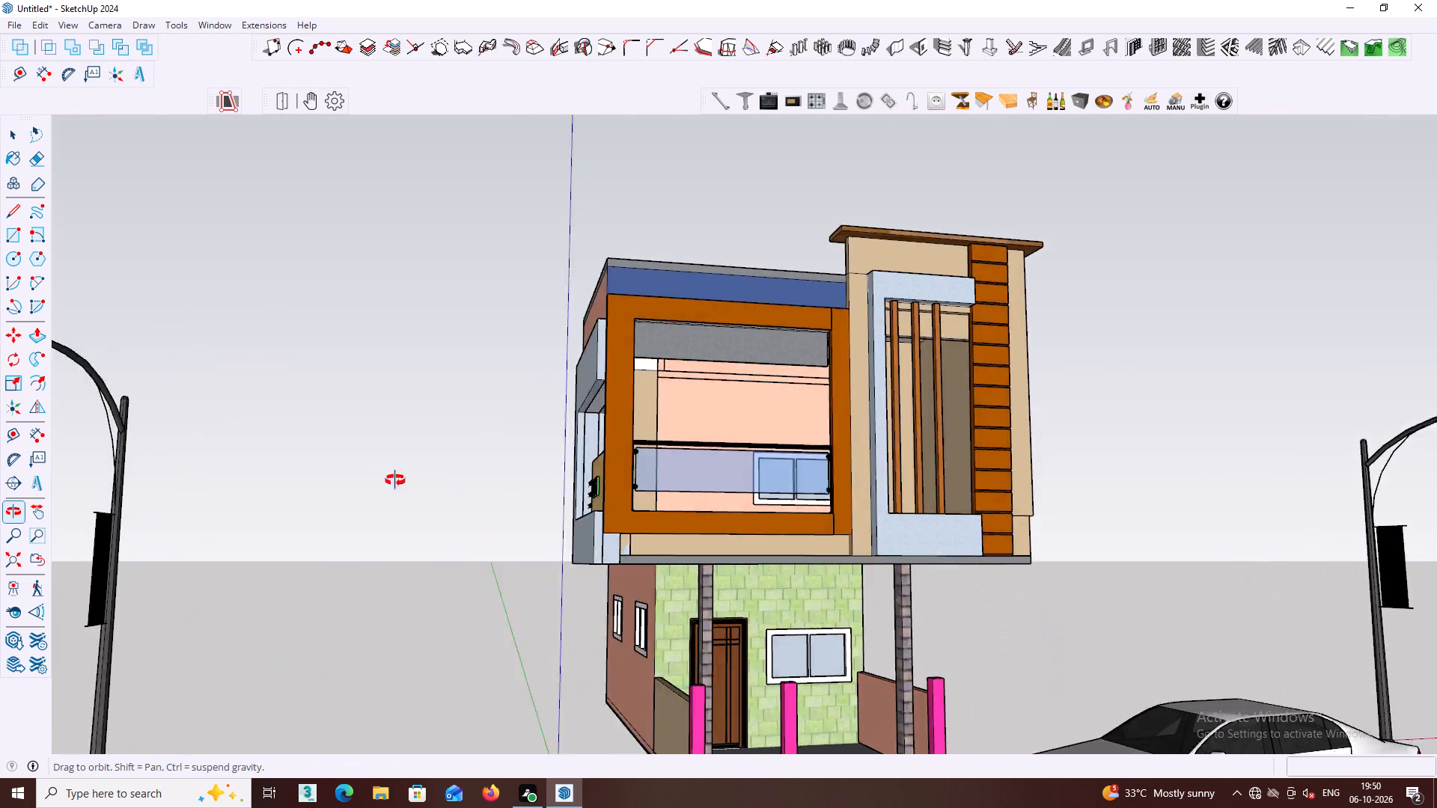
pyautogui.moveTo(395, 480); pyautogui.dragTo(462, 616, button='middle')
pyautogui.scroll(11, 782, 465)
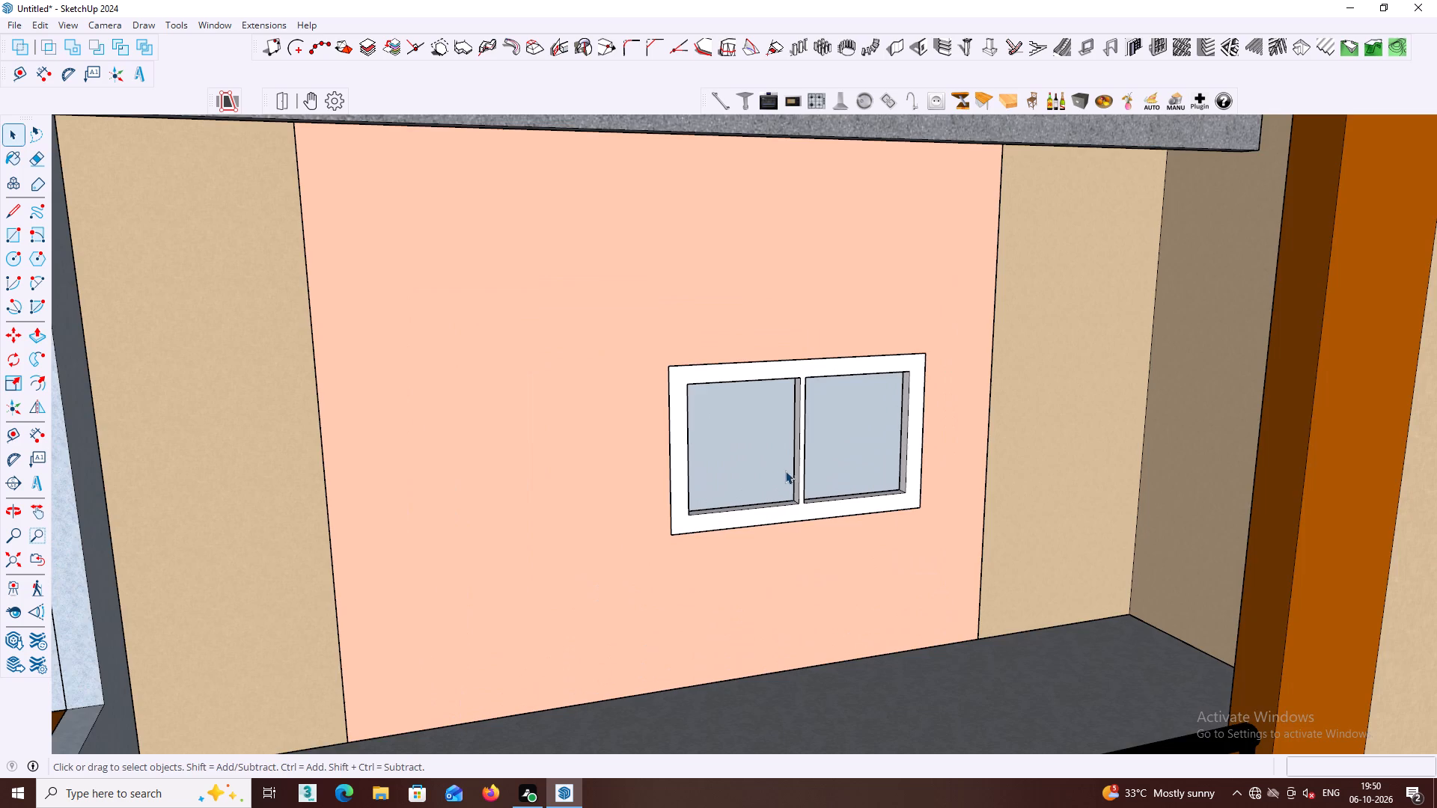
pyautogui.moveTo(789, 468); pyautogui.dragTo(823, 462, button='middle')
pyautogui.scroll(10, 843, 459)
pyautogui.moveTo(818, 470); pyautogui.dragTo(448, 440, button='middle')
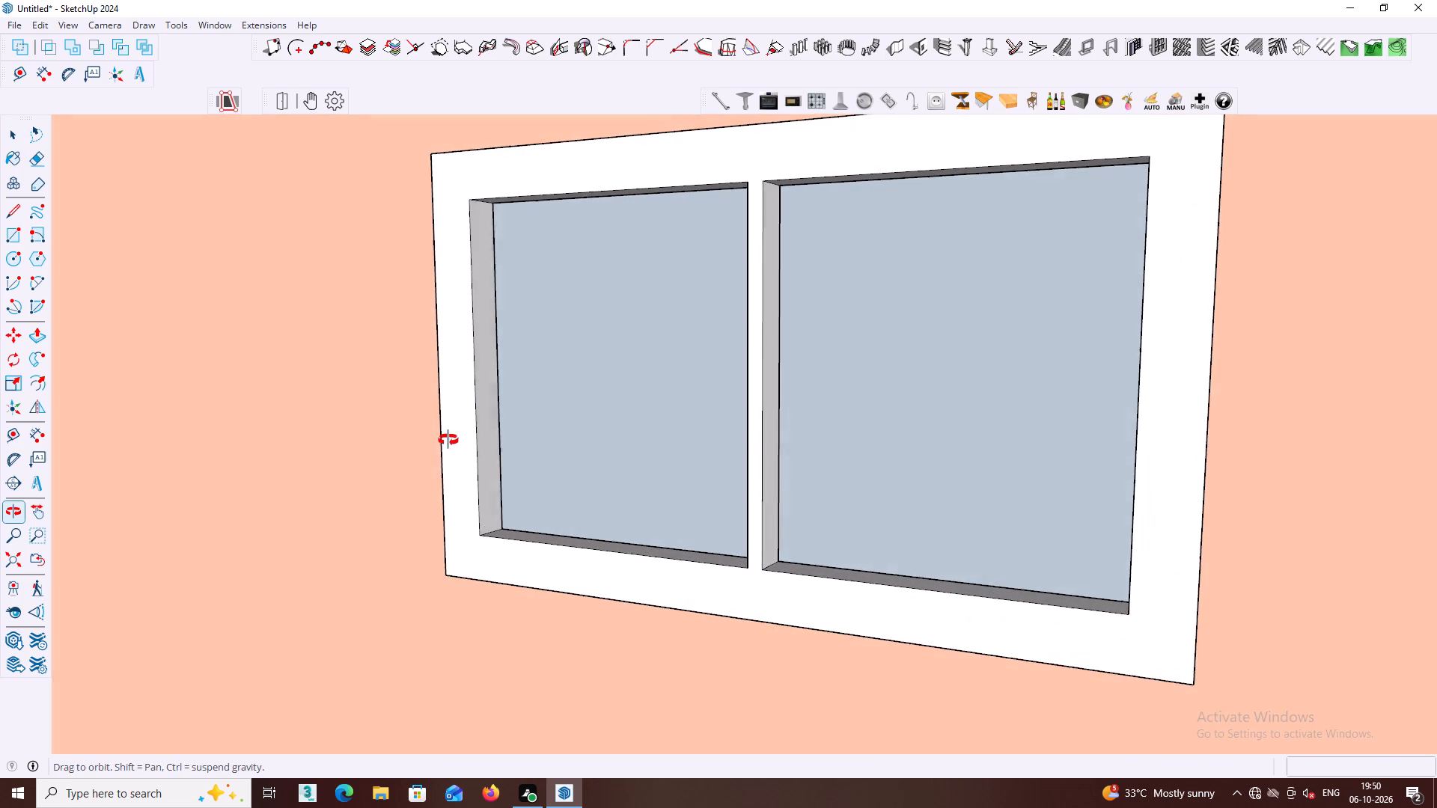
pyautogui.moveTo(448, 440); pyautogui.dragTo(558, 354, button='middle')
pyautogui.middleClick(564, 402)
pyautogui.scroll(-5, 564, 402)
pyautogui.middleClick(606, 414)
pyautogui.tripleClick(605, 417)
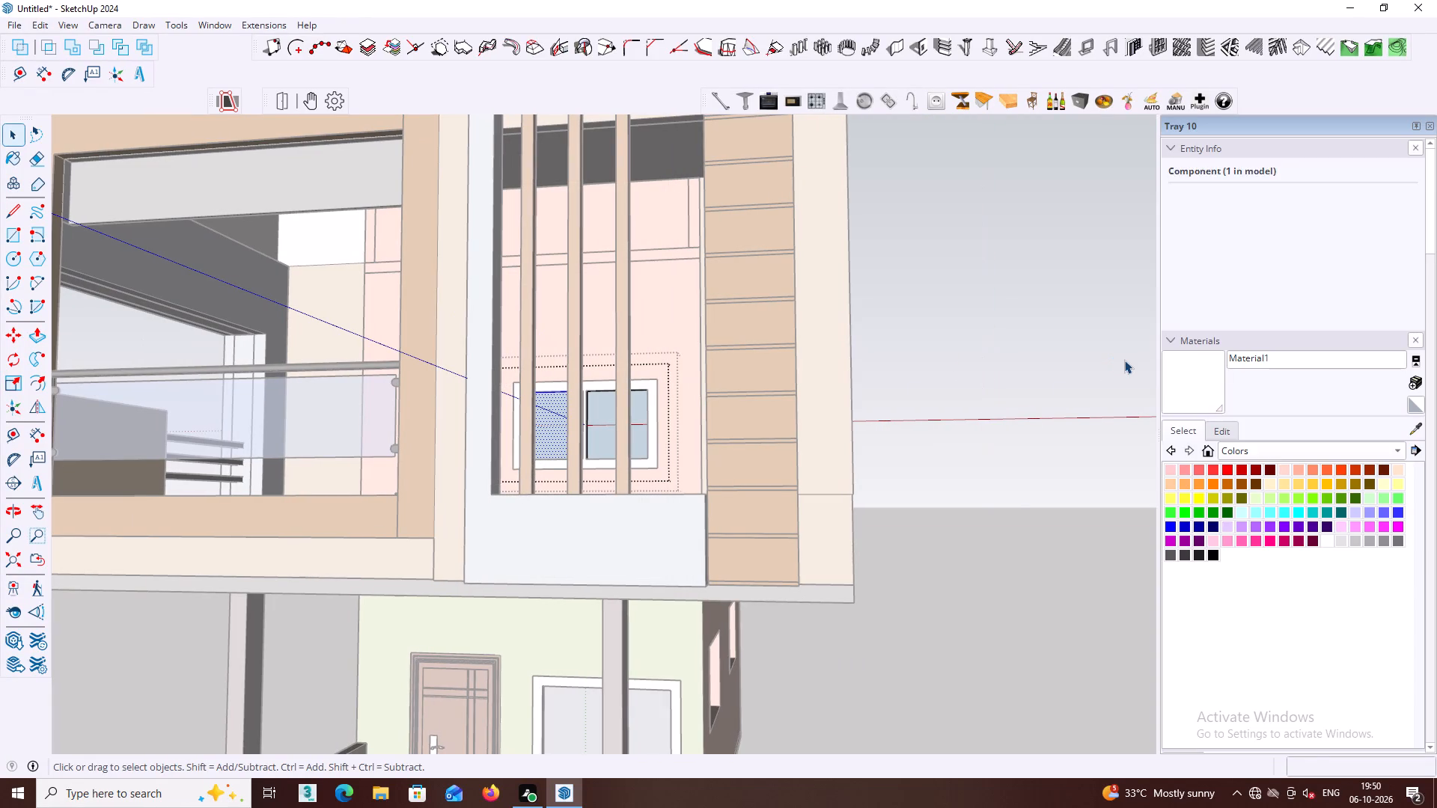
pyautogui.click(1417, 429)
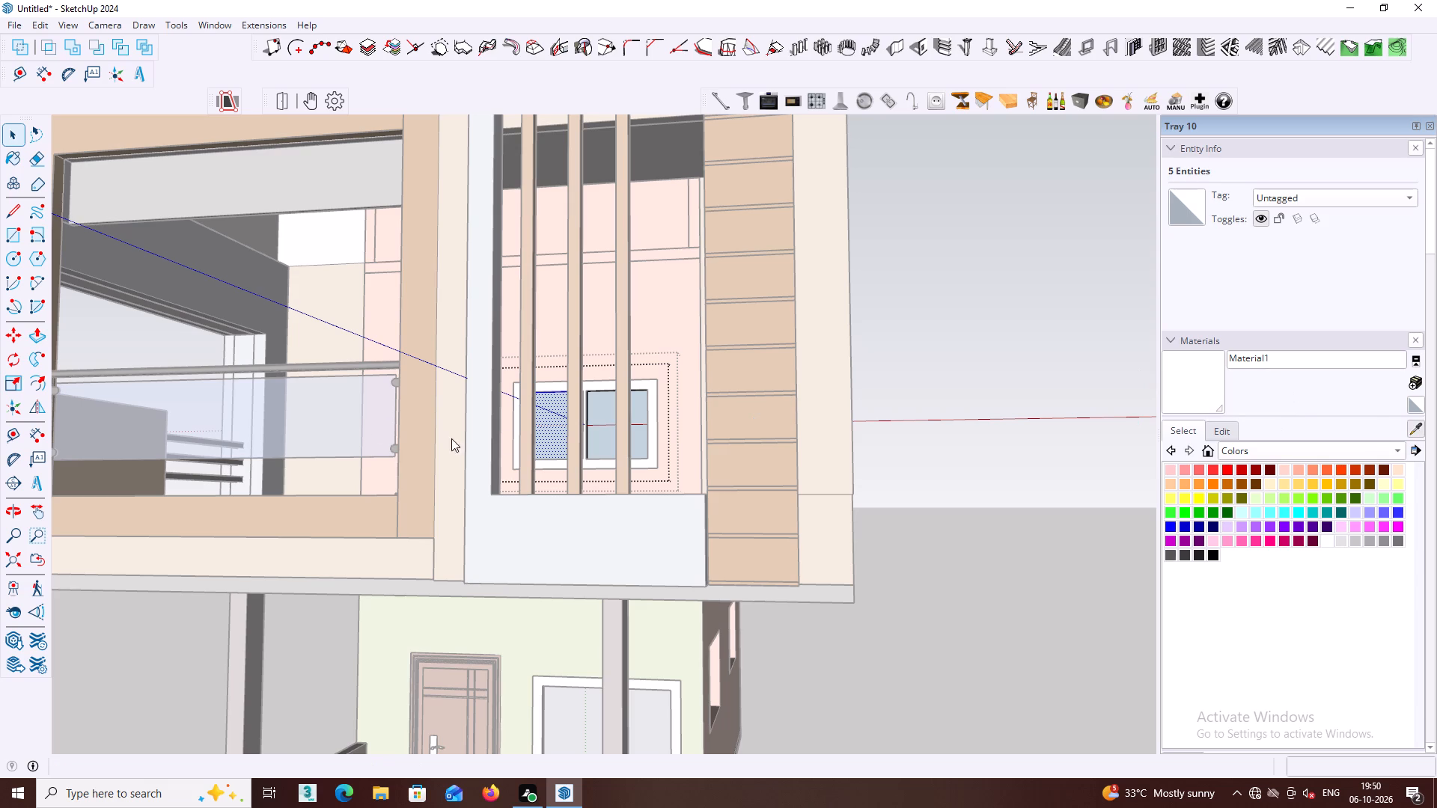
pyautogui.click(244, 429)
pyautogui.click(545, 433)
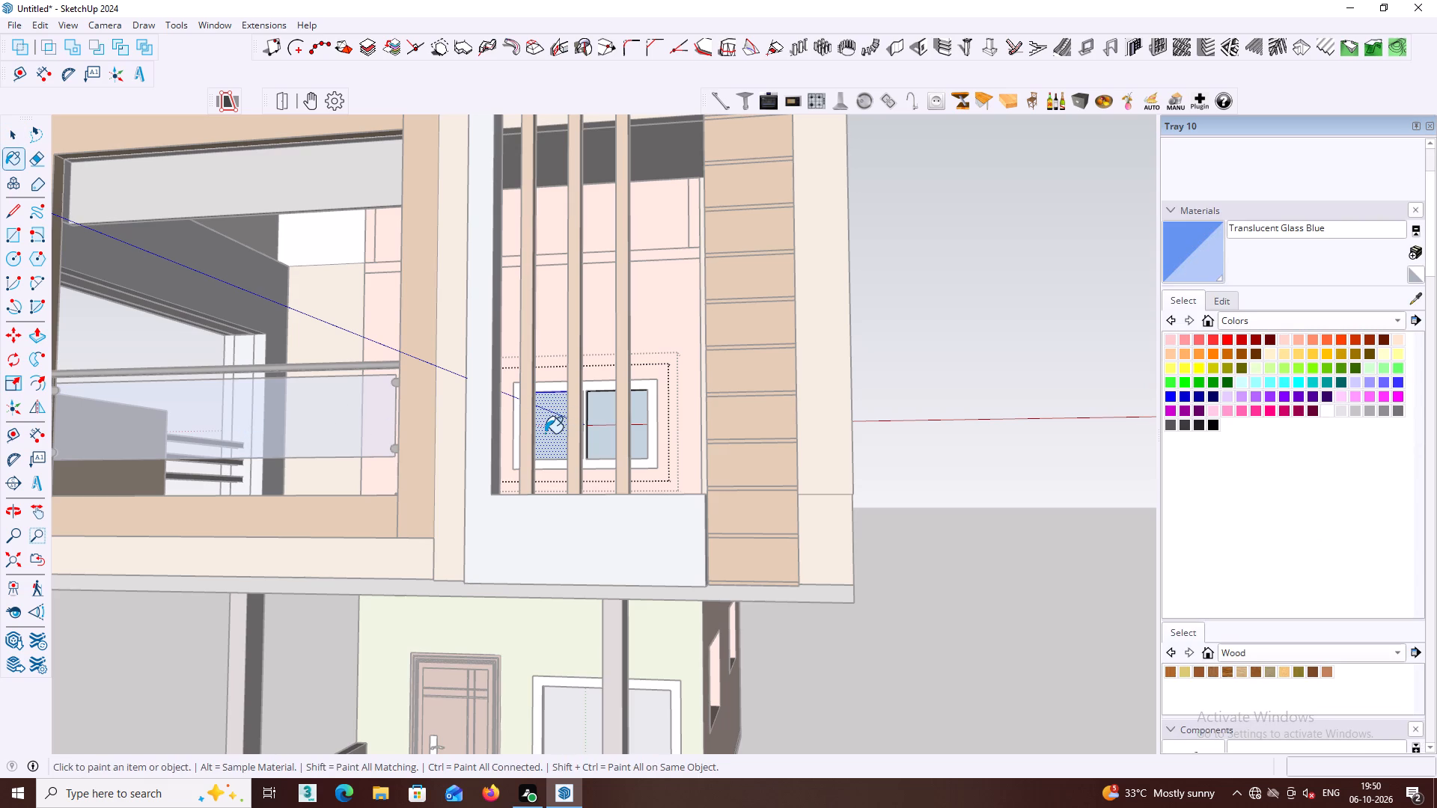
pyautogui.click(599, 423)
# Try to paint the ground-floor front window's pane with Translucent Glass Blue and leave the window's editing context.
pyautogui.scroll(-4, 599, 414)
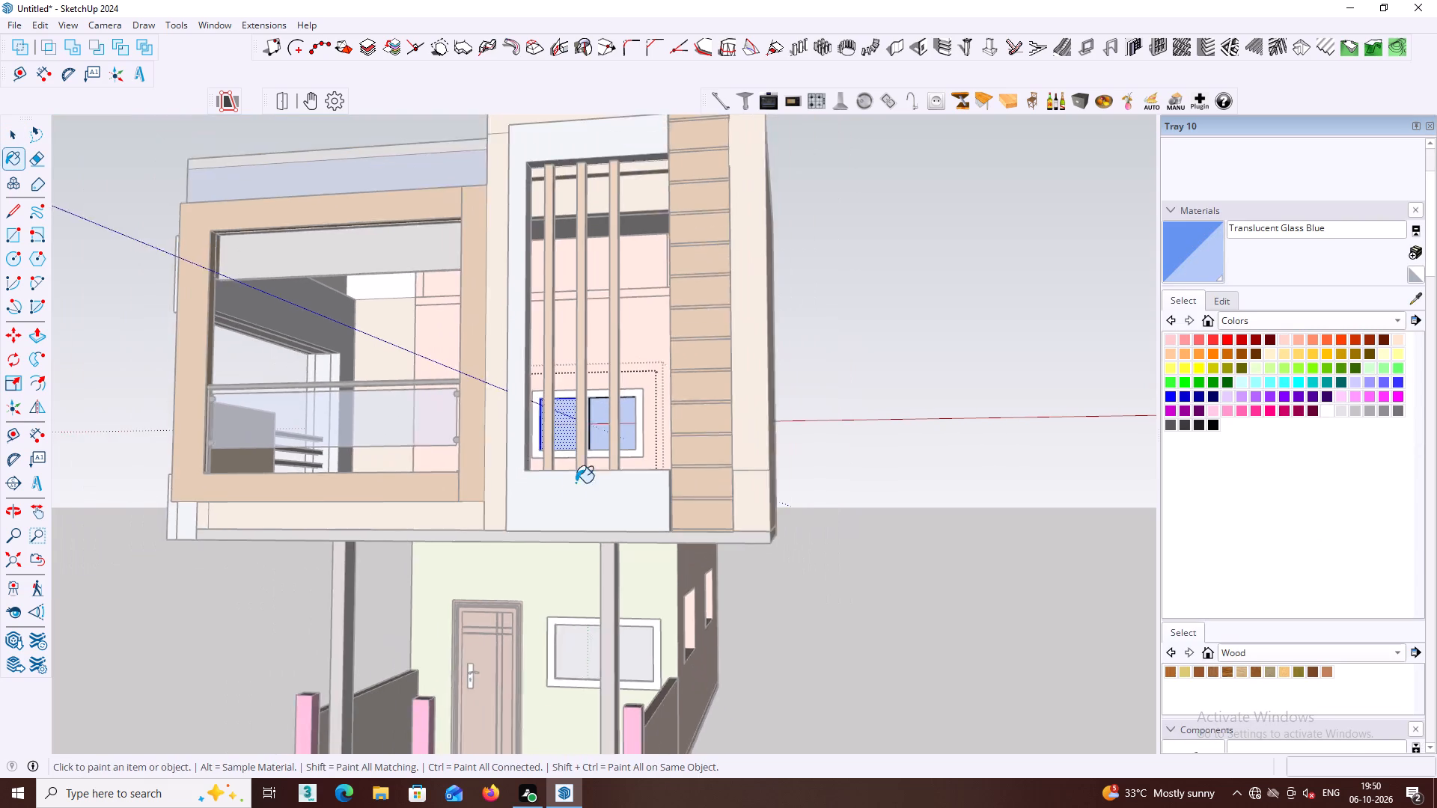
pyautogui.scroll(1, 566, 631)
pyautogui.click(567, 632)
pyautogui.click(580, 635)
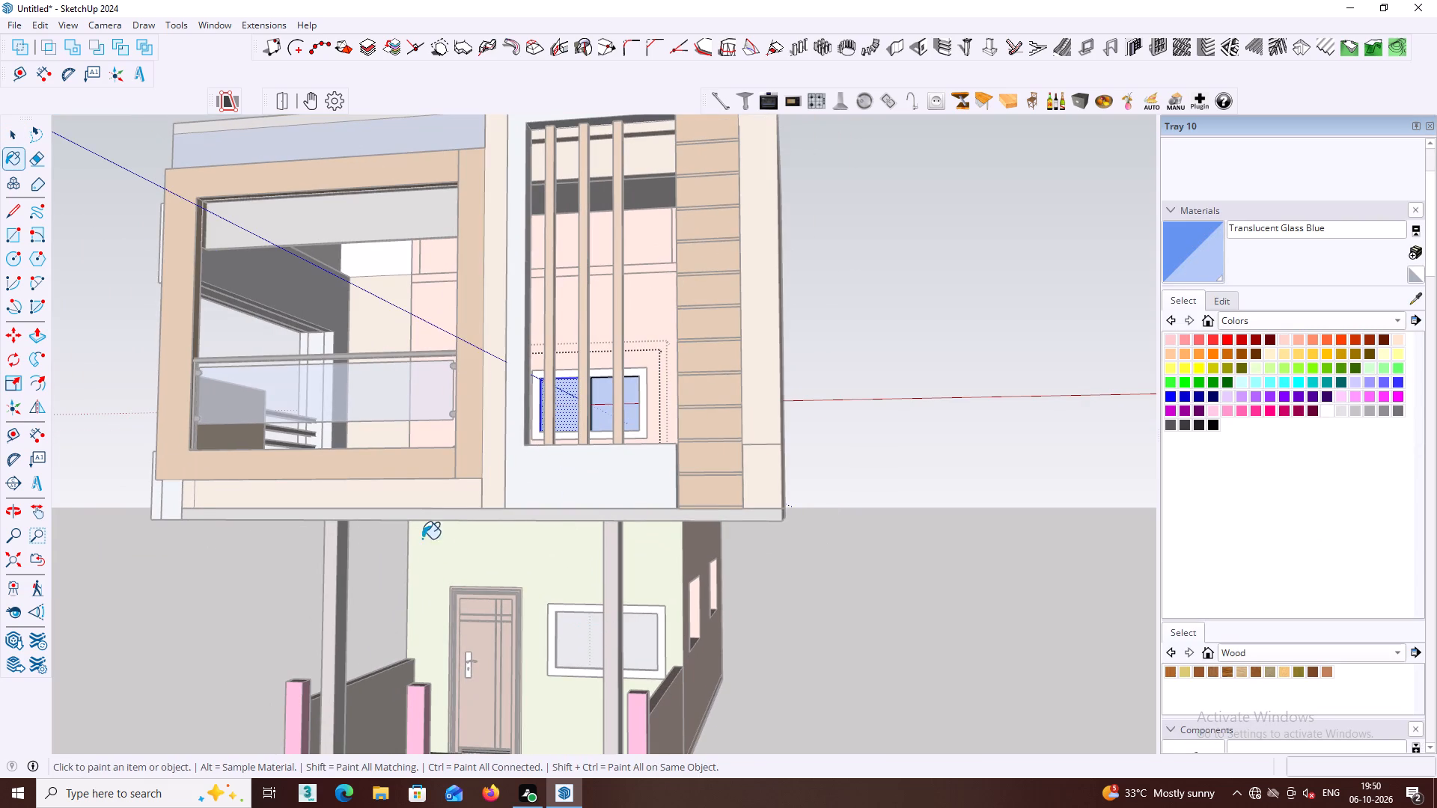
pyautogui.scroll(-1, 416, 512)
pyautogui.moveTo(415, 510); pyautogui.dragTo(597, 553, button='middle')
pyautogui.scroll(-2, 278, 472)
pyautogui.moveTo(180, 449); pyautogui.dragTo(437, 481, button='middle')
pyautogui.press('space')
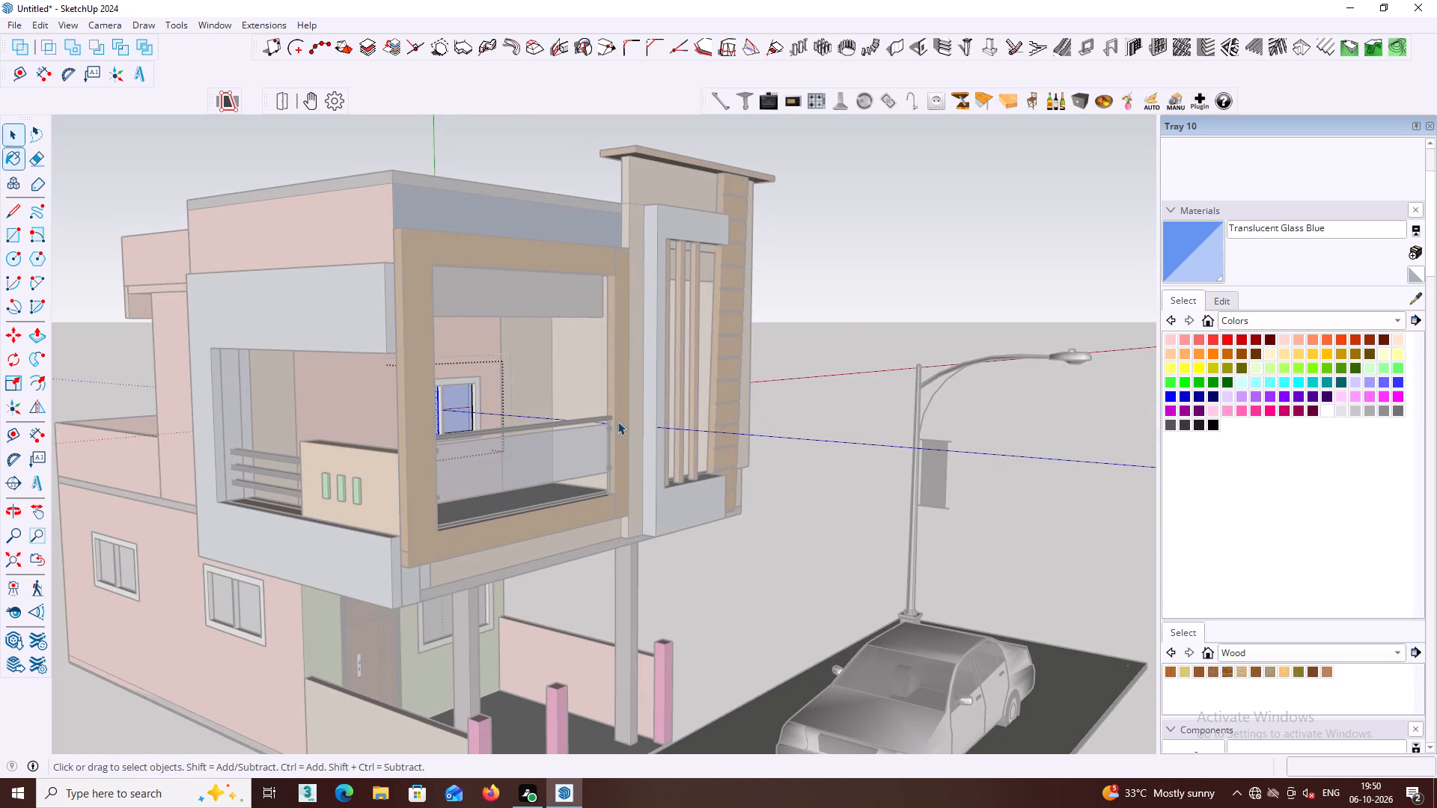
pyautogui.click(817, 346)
# Examine the painted balcony window against the railing glass and the other windows from several angles.
pyautogui.scroll(-2, 786, 348)
pyautogui.scroll(-4, 540, 498)
pyautogui.middleClick(552, 476)
pyautogui.click(805, 405)
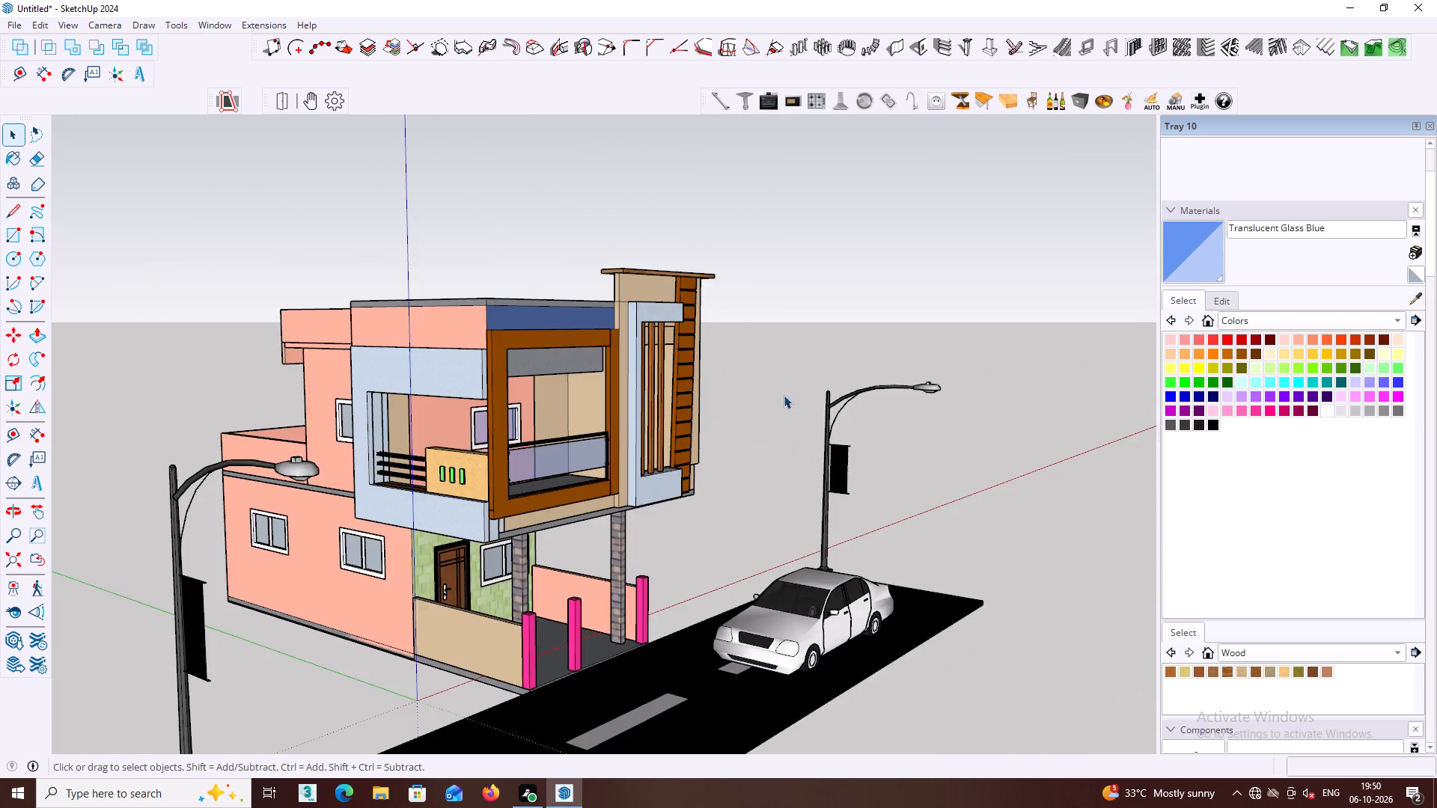
pyautogui.moveTo(770, 388); pyautogui.dragTo(631, 402, button='middle')
pyautogui.scroll(-2, 603, 423)
pyautogui.moveTo(537, 417); pyautogui.dragTo(621, 389, button='middle')
pyautogui.moveTo(455, 499); pyautogui.dragTo(555, 469, button='middle')
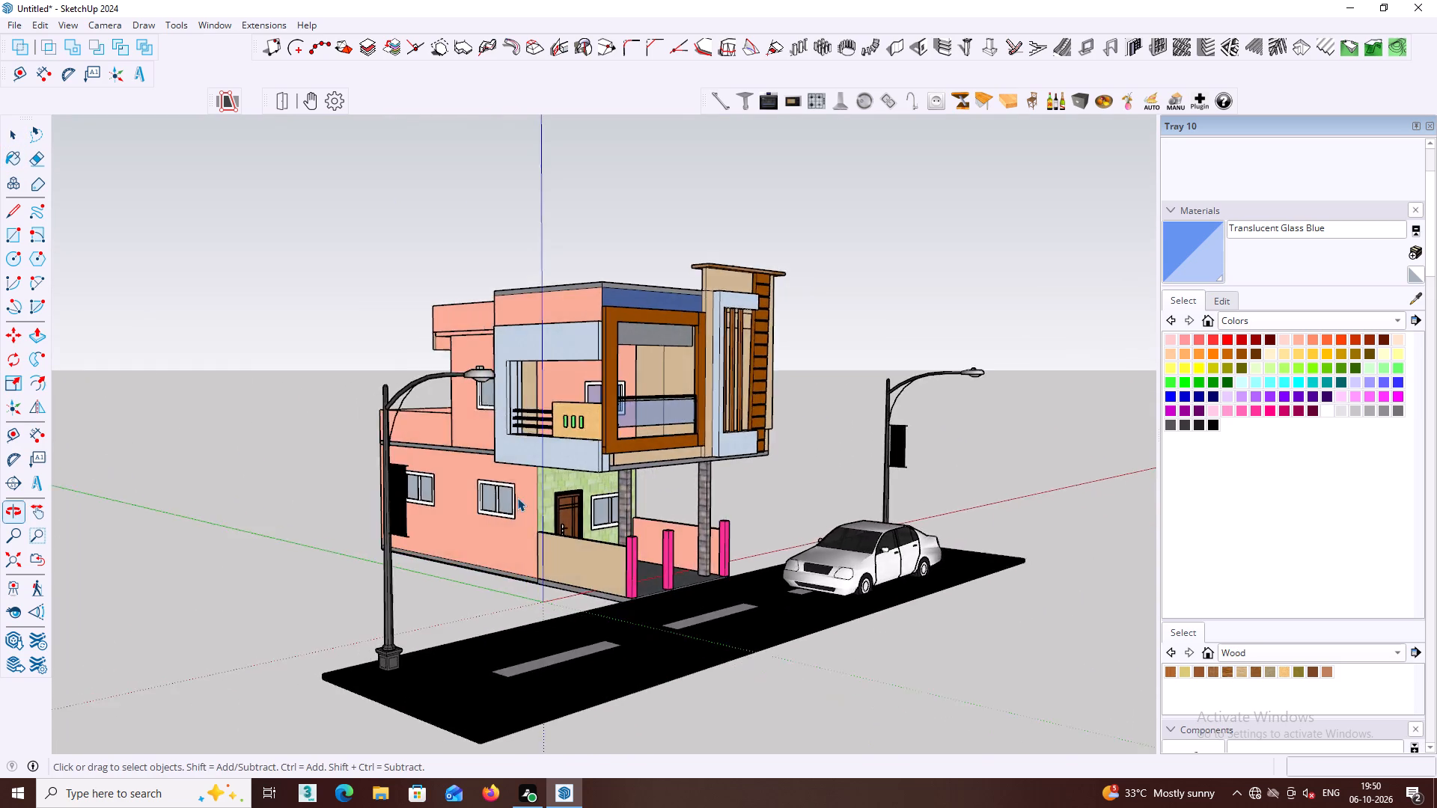
pyautogui.scroll(9, 516, 498)
pyautogui.moveTo(463, 514); pyautogui.dragTo(322, 576, button='middle')
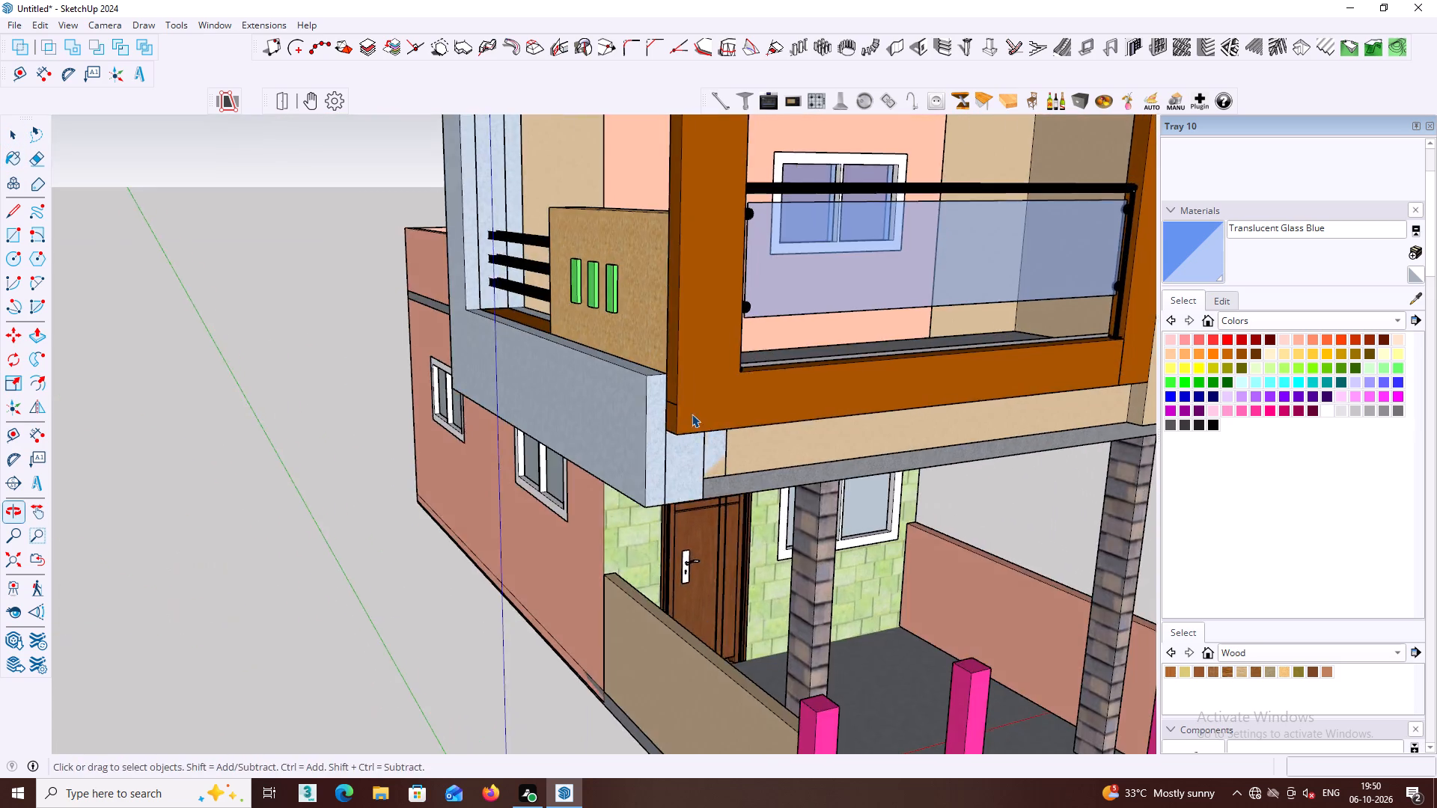
pyautogui.moveTo(692, 414); pyautogui.dragTo(522, 450, button='middle')
pyautogui.scroll(-4, 555, 420)
pyautogui.keyDown('shift'); pyautogui.moveTo(561, 434); pyautogui.dragTo(429, 486, button='middle'); pyautogui.keyUp('shift')
pyautogui.moveTo(555, 358); pyautogui.dragTo(436, 337, button='middle')
pyautogui.moveTo(563, 376); pyautogui.dragTo(573, 287, button='middle')
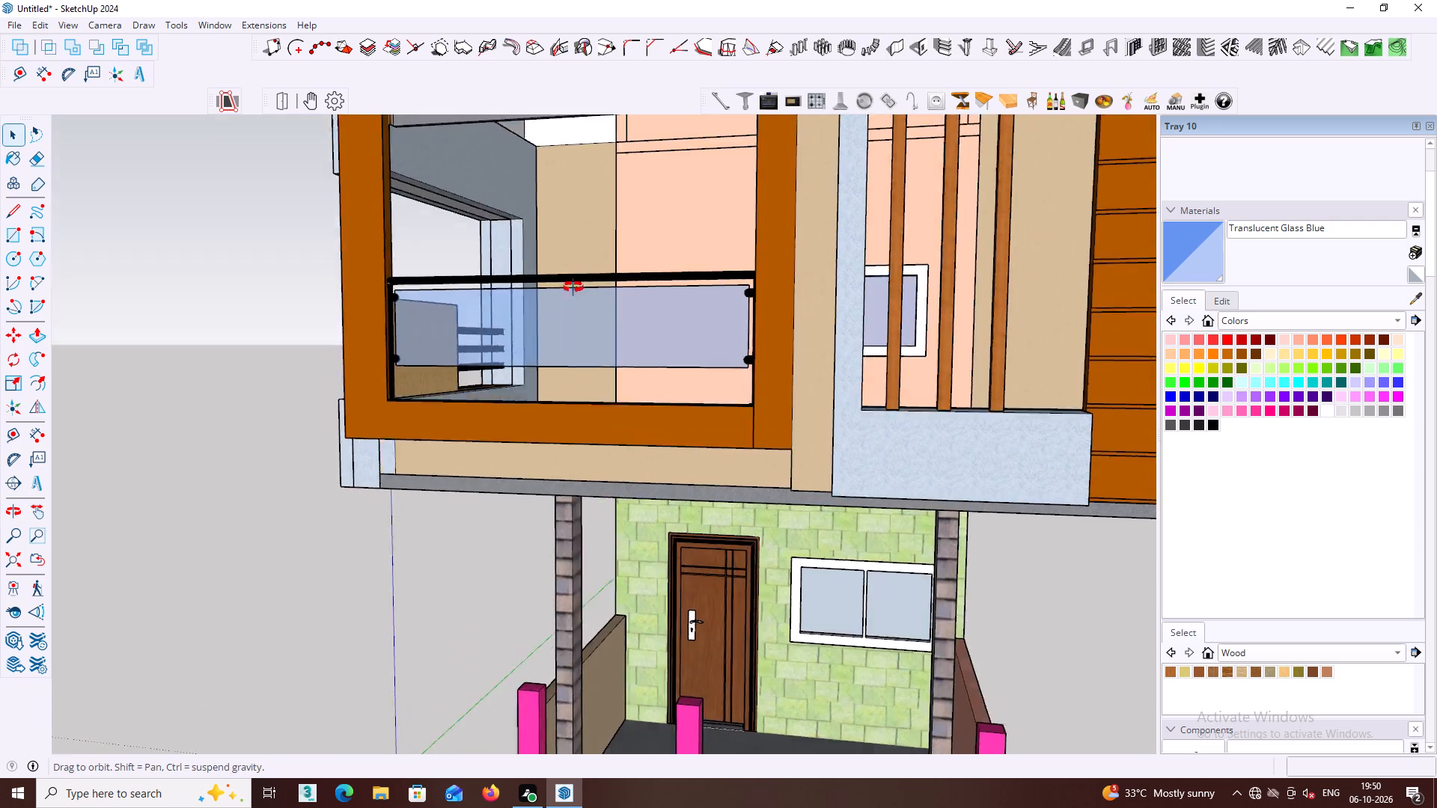
pyautogui.moveTo(573, 287); pyautogui.dragTo(501, 469, button='middle')
pyautogui.moveTo(525, 440); pyautogui.dragTo(532, 337, button='middle')
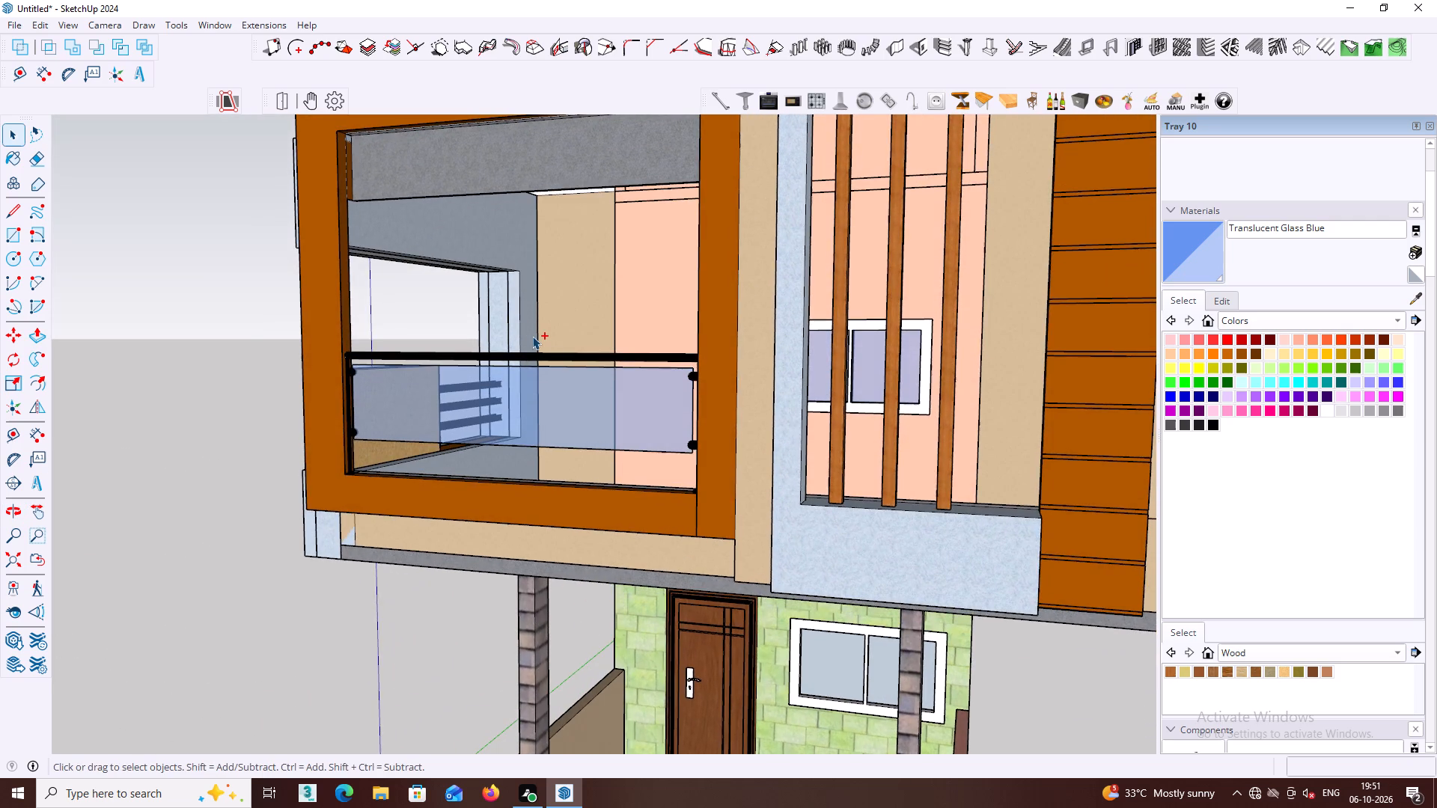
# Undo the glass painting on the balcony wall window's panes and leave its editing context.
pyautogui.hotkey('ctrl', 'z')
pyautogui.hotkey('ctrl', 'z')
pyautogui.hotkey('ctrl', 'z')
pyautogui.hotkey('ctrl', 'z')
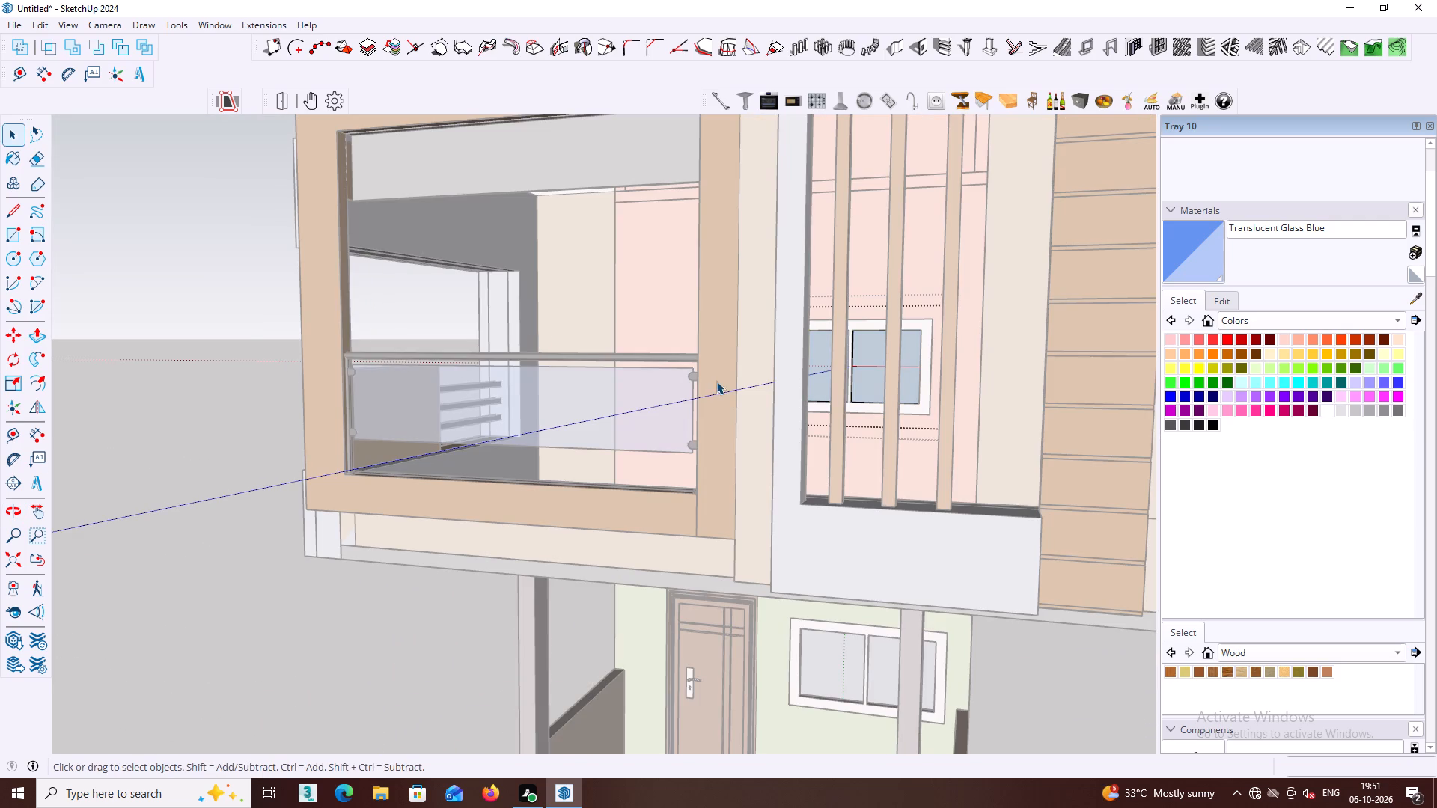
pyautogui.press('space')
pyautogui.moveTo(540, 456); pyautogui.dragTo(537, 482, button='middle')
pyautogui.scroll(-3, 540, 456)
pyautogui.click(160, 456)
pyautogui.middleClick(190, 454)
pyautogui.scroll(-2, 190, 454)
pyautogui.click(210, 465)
# Examine the whole house with its street from the front and the window side.
pyautogui.middleClick(266, 432)
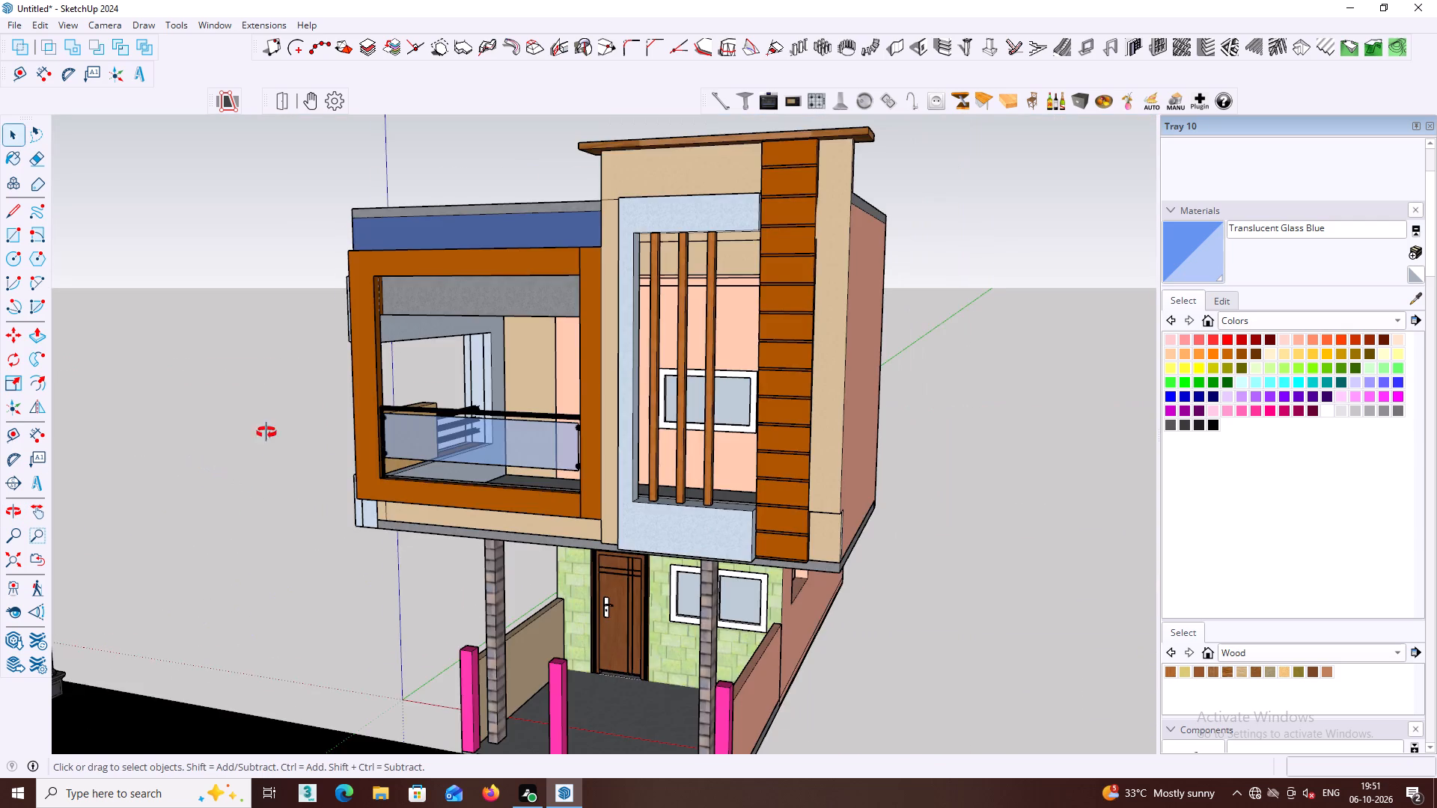
pyautogui.scroll(-11, 266, 432)
pyautogui.moveTo(330, 437); pyautogui.dragTo(338, 443, button='middle')
pyautogui.moveTo(373, 460); pyautogui.dragTo(366, 474, button='middle')
pyautogui.moveTo(367, 544); pyautogui.dragTo(359, 575, button='middle')
pyautogui.middleClick(370, 612)
pyautogui.moveTo(370, 613); pyautogui.dragTo(465, 613, button='middle')
pyautogui.scroll(-2, 439, 594)
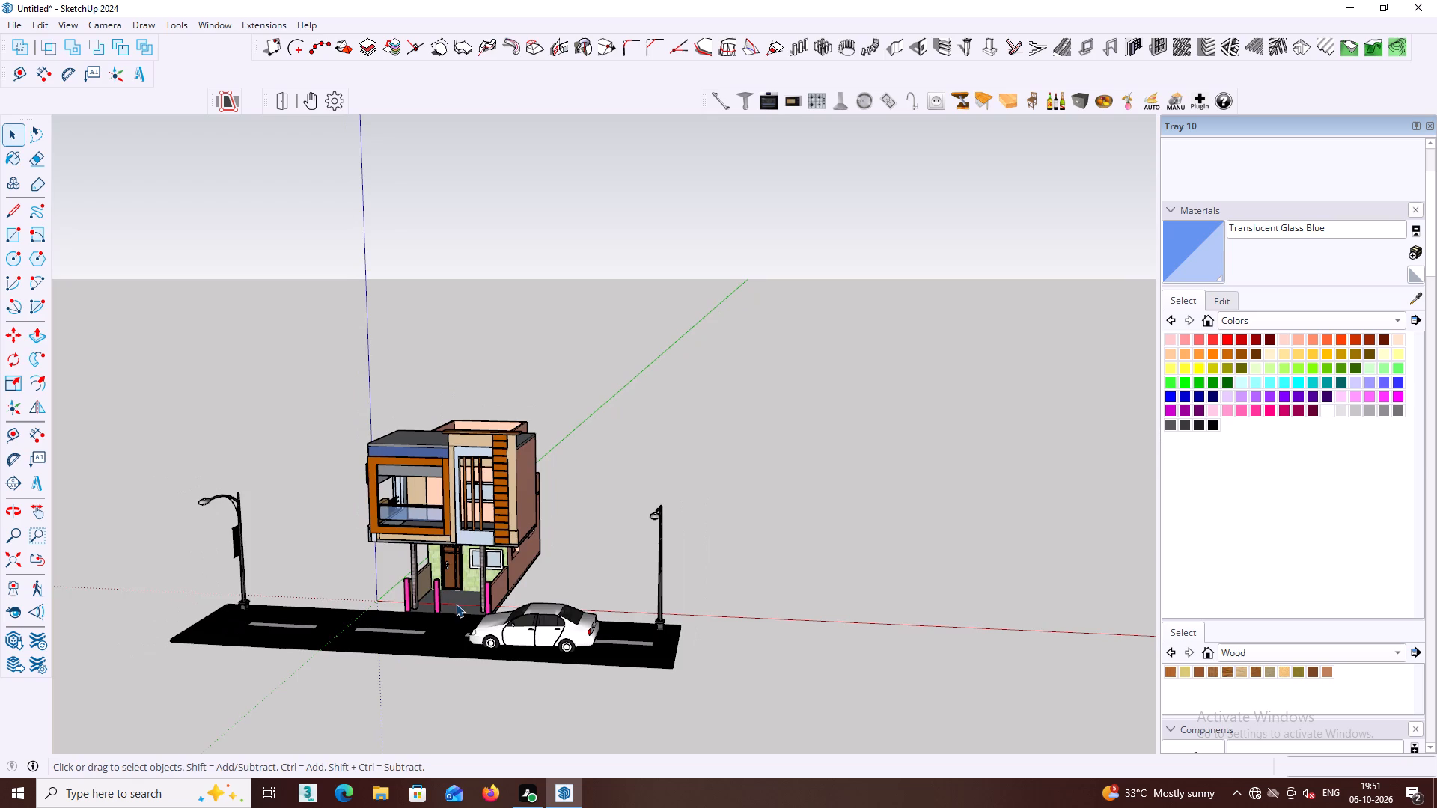
pyautogui.scroll(-2, 403, 582)
pyautogui.moveTo(424, 604); pyautogui.dragTo(521, 587, button='middle')
pyautogui.scroll(3, 475, 596)
pyautogui.moveTo(453, 604); pyautogui.dragTo(498, 569, button='middle')
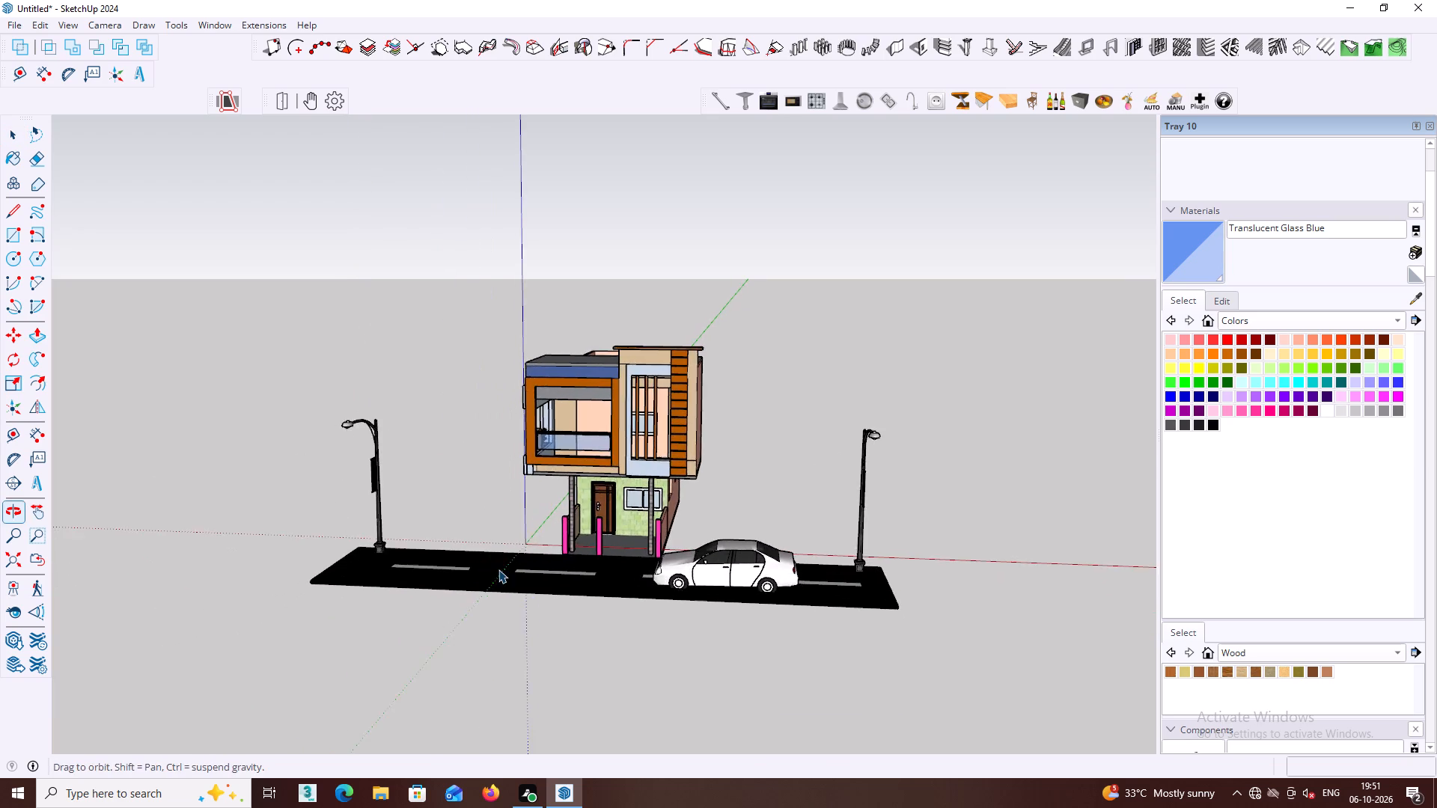
pyautogui.scroll(5, 494, 572)
pyautogui.moveTo(492, 581); pyautogui.dragTo(605, 579, button='middle')
pyautogui.scroll(-4, 600, 578)
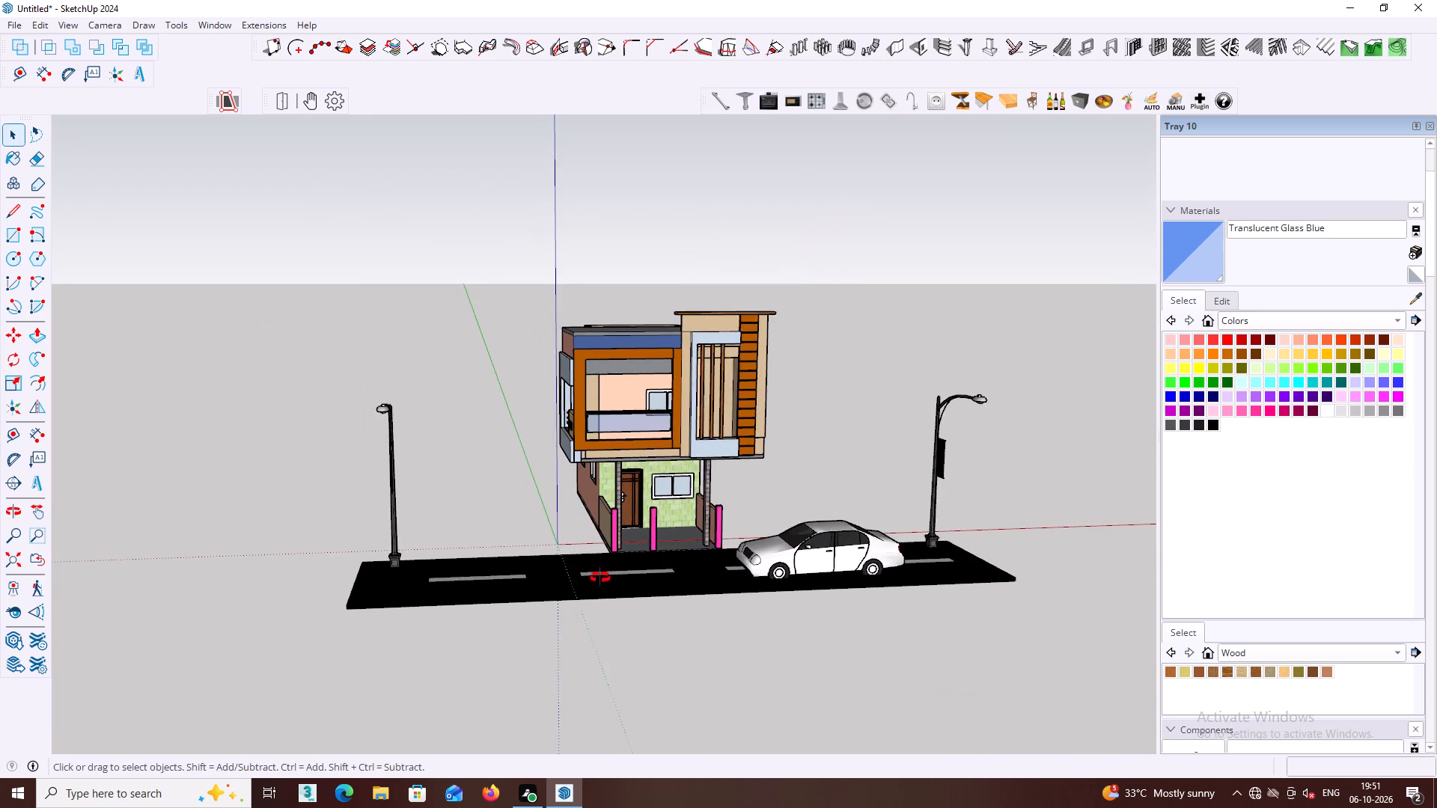
pyautogui.middleClick(600, 578)
pyautogui.scroll(-2, 600, 578)
pyautogui.moveTo(587, 574); pyautogui.dragTo(598, 559, button='middle')
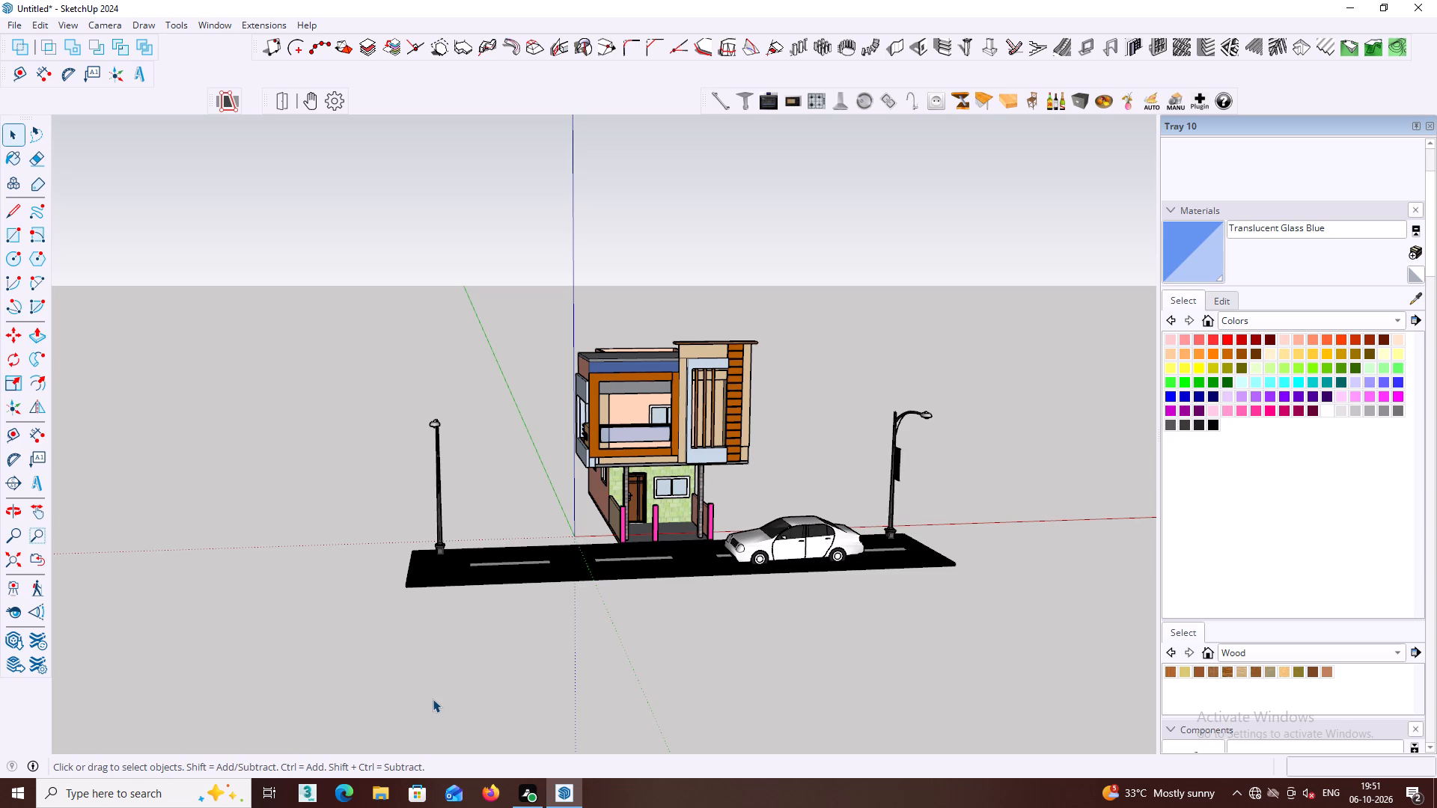
pyautogui.moveTo(277, 729); pyautogui.dragTo(446, 672, button='middle')
pyautogui.scroll(3, 512, 521)
pyautogui.moveTo(541, 500); pyautogui.dragTo(1007, 501, button='middle')
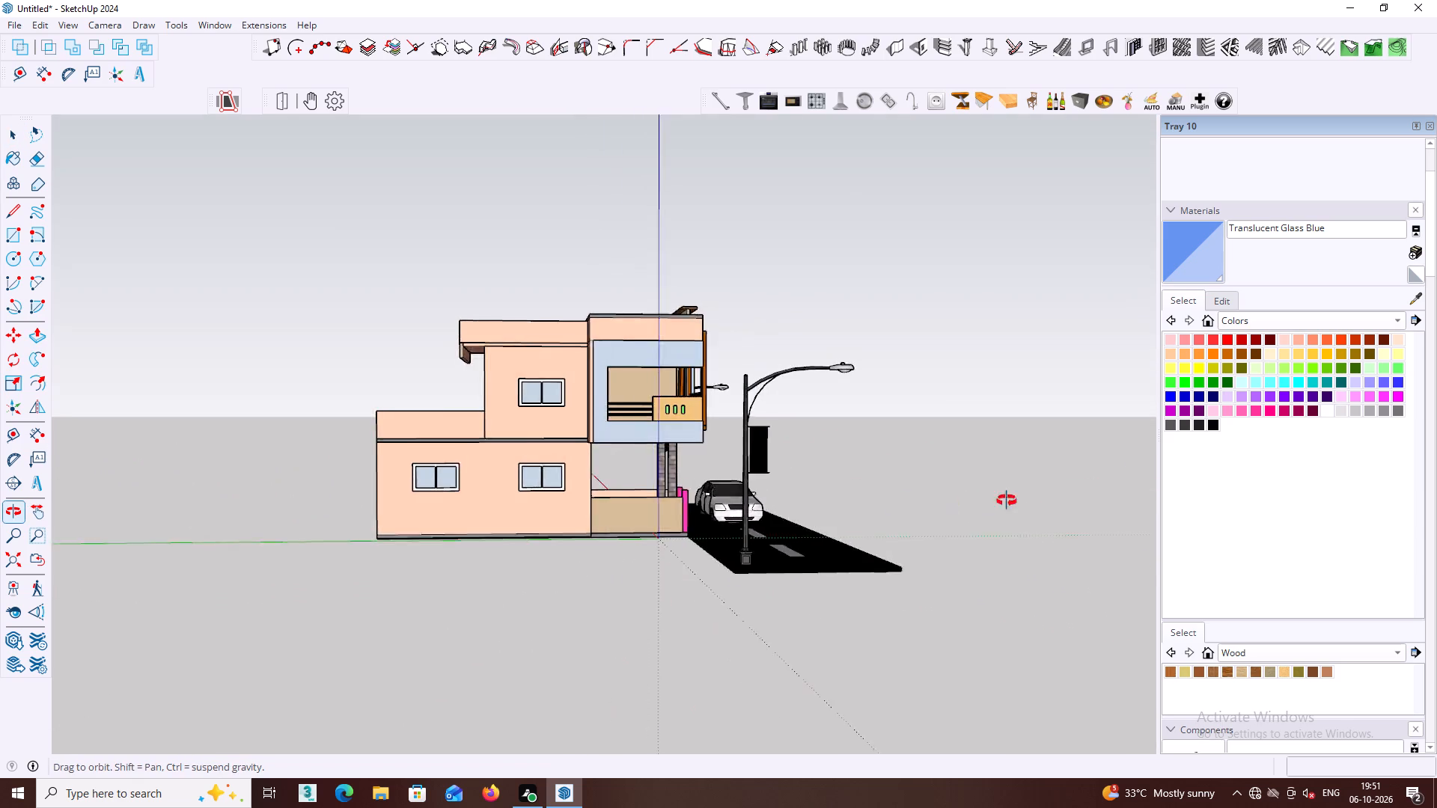
pyautogui.moveTo(1007, 501); pyautogui.dragTo(1233, 483, button='middle')
pyautogui.moveTo(376, 490); pyautogui.dragTo(288, 529, button='middle')
pyautogui.scroll(3, 426, 340)
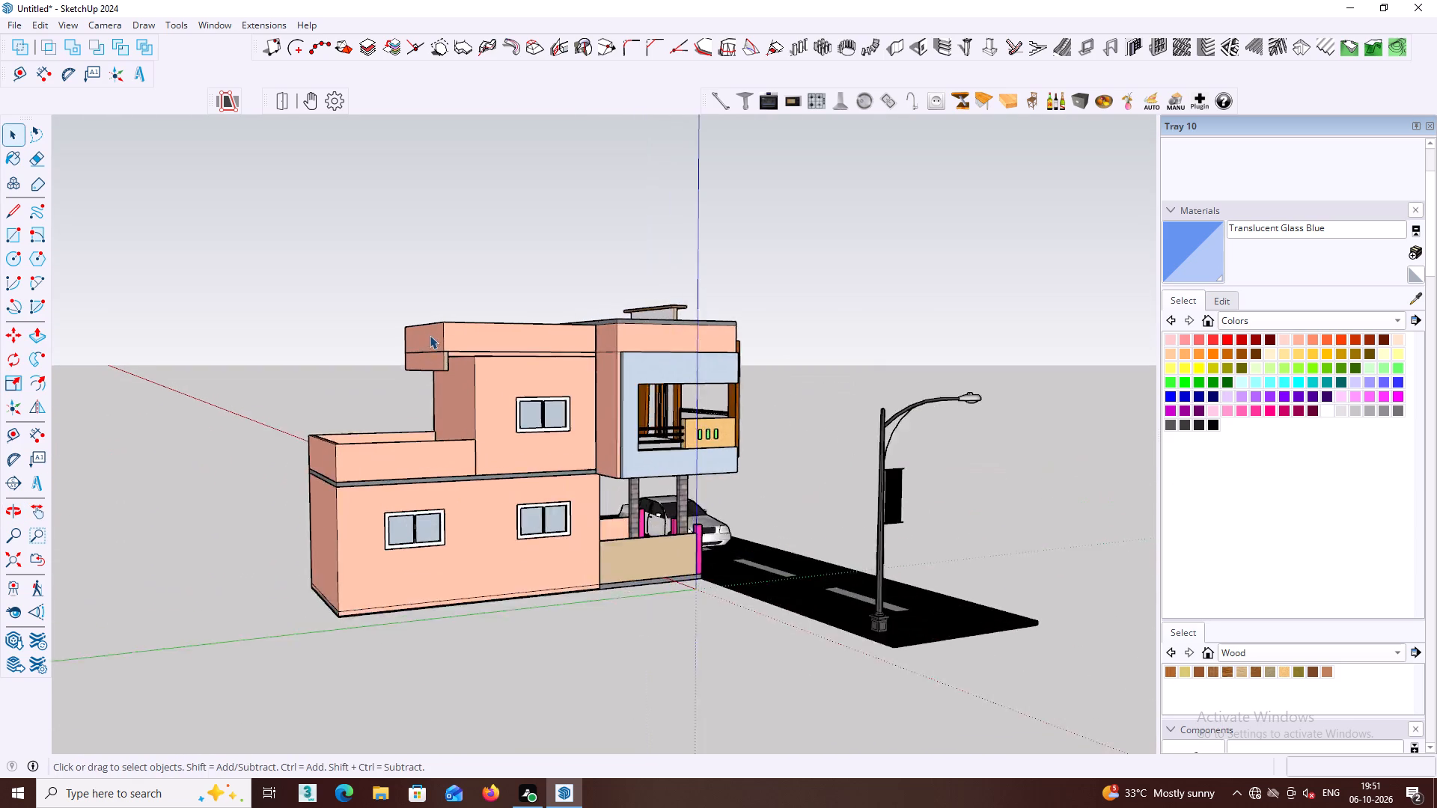
# Sample Color B02 from the upper roof parapet and paint the end face and underside of the rear overhang's drop beam.
pyautogui.scroll(15, 430, 335)
pyautogui.middleClick(436, 328)
pyautogui.doubleClick(490, 422)
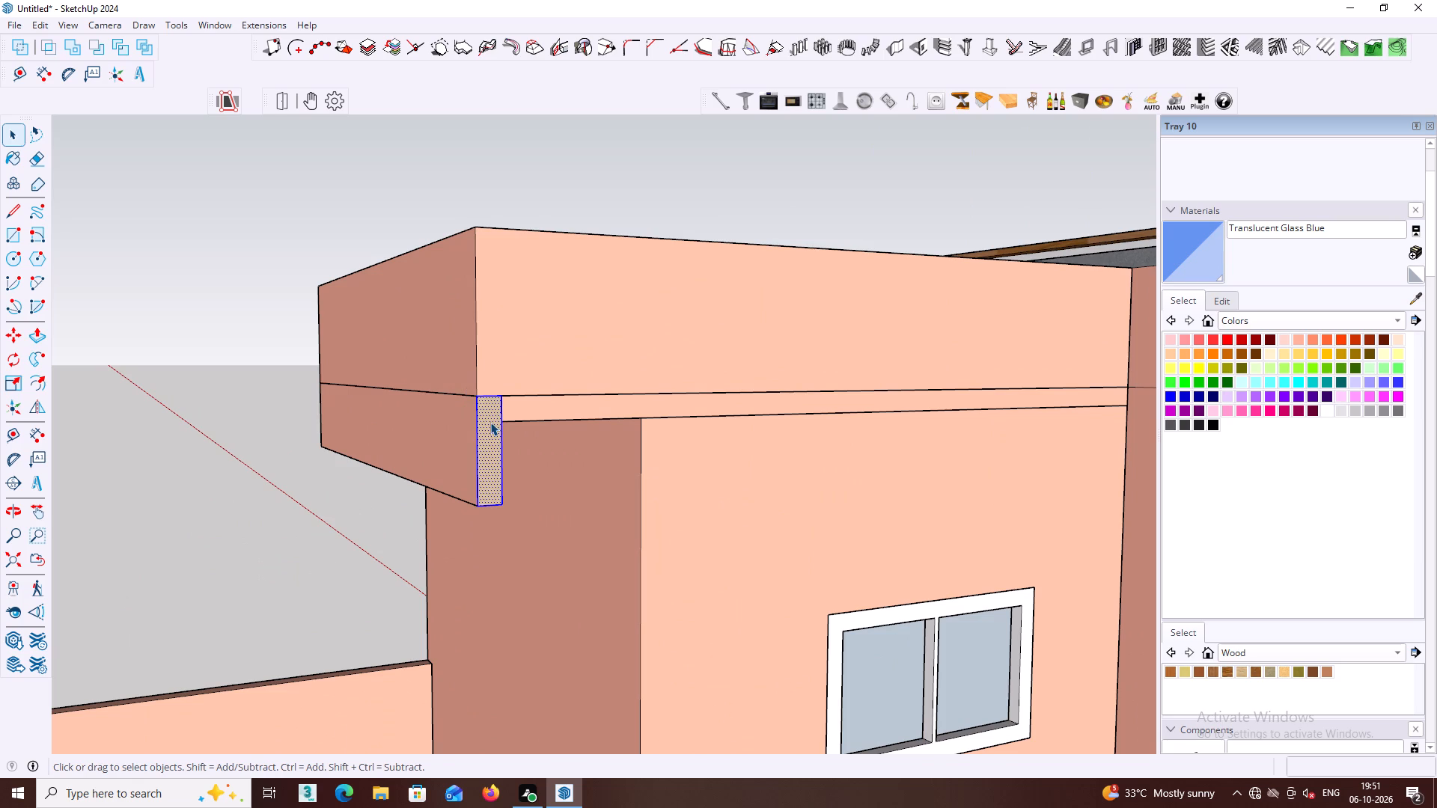
pyautogui.click(493, 456)
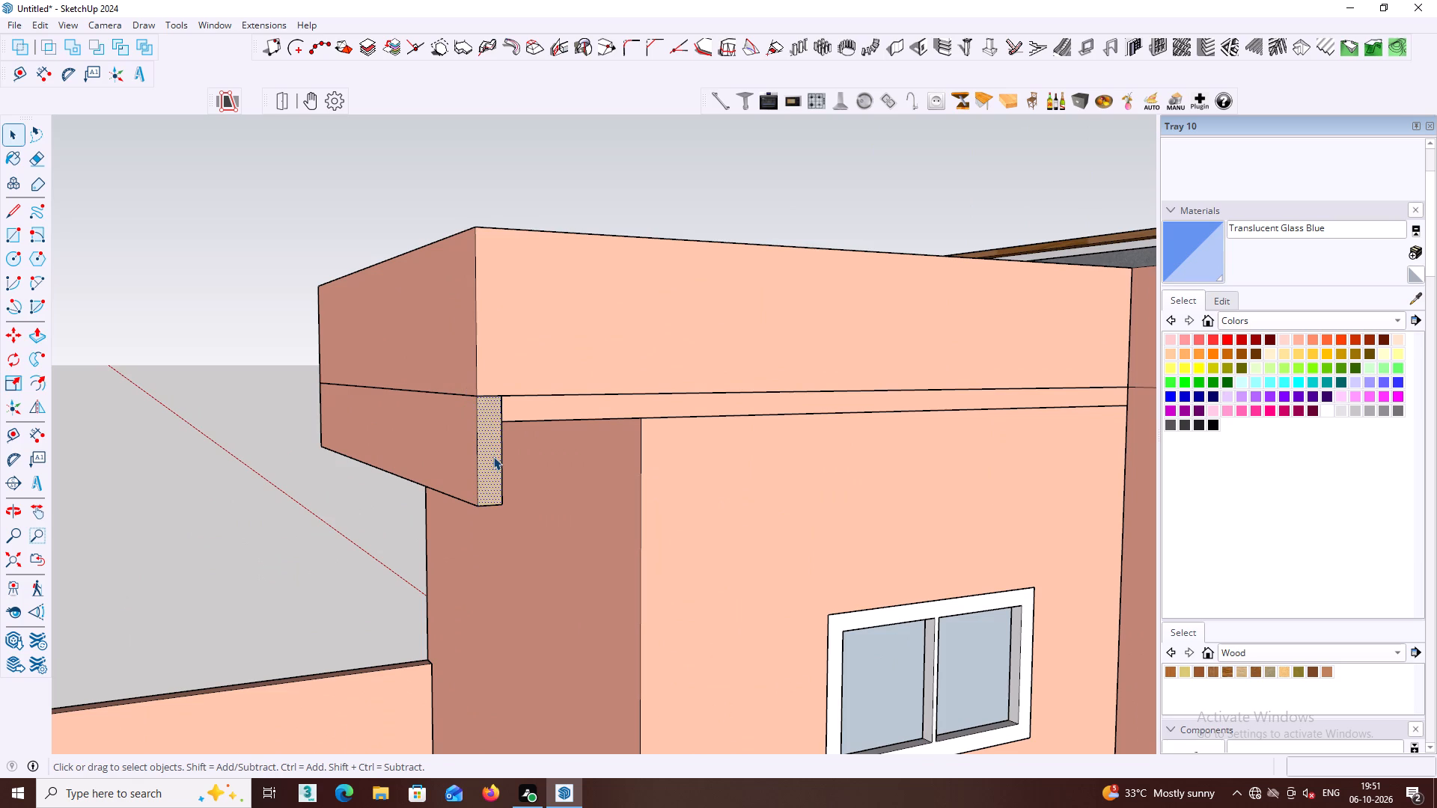
pyautogui.click(493, 456)
pyautogui.doubleClick(493, 456)
pyautogui.click(493, 456)
pyautogui.click(497, 462)
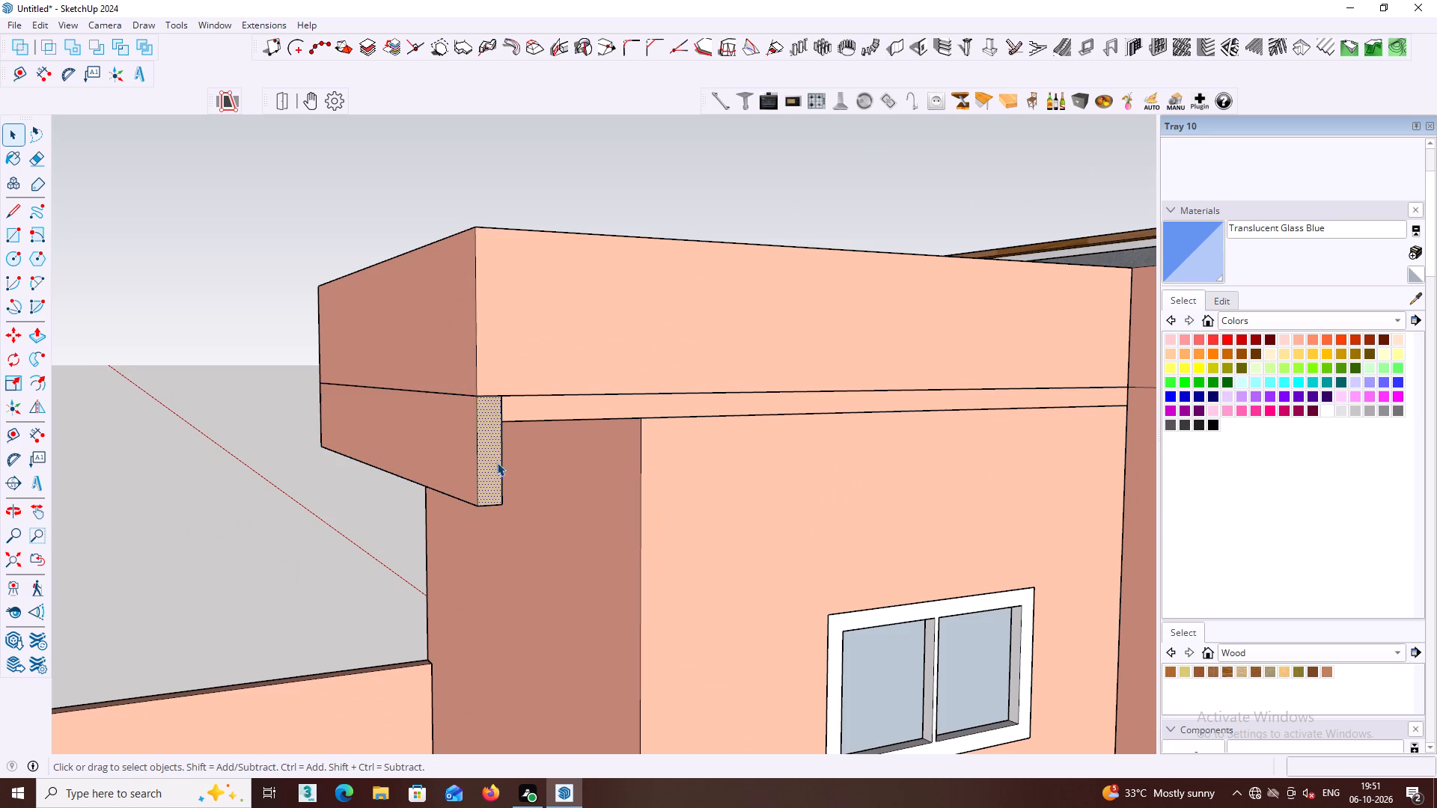
pyautogui.click(486, 466)
pyautogui.doubleClick(486, 466)
pyautogui.click(487, 467)
pyautogui.click(487, 468)
pyautogui.click(1415, 298)
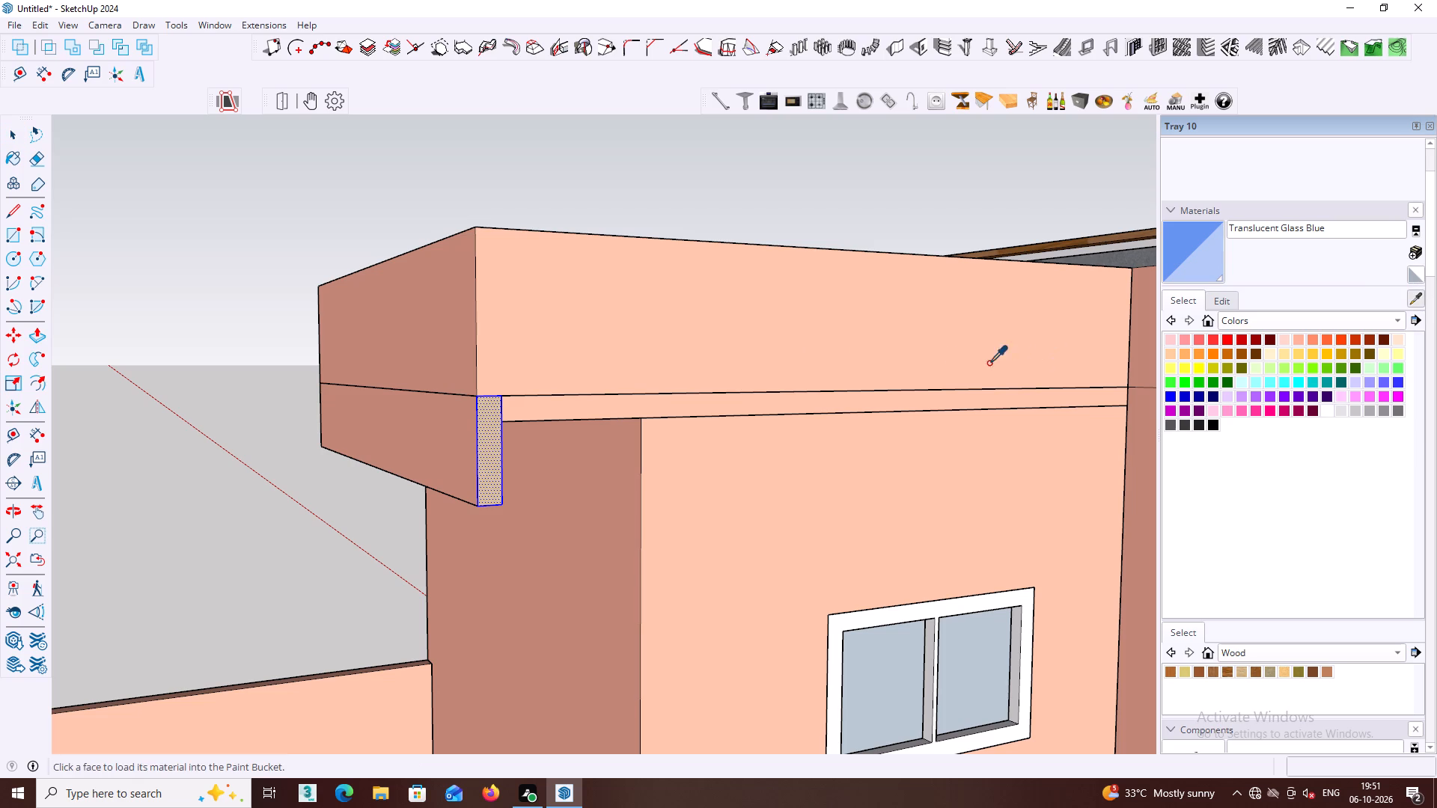
pyautogui.click(933, 368)
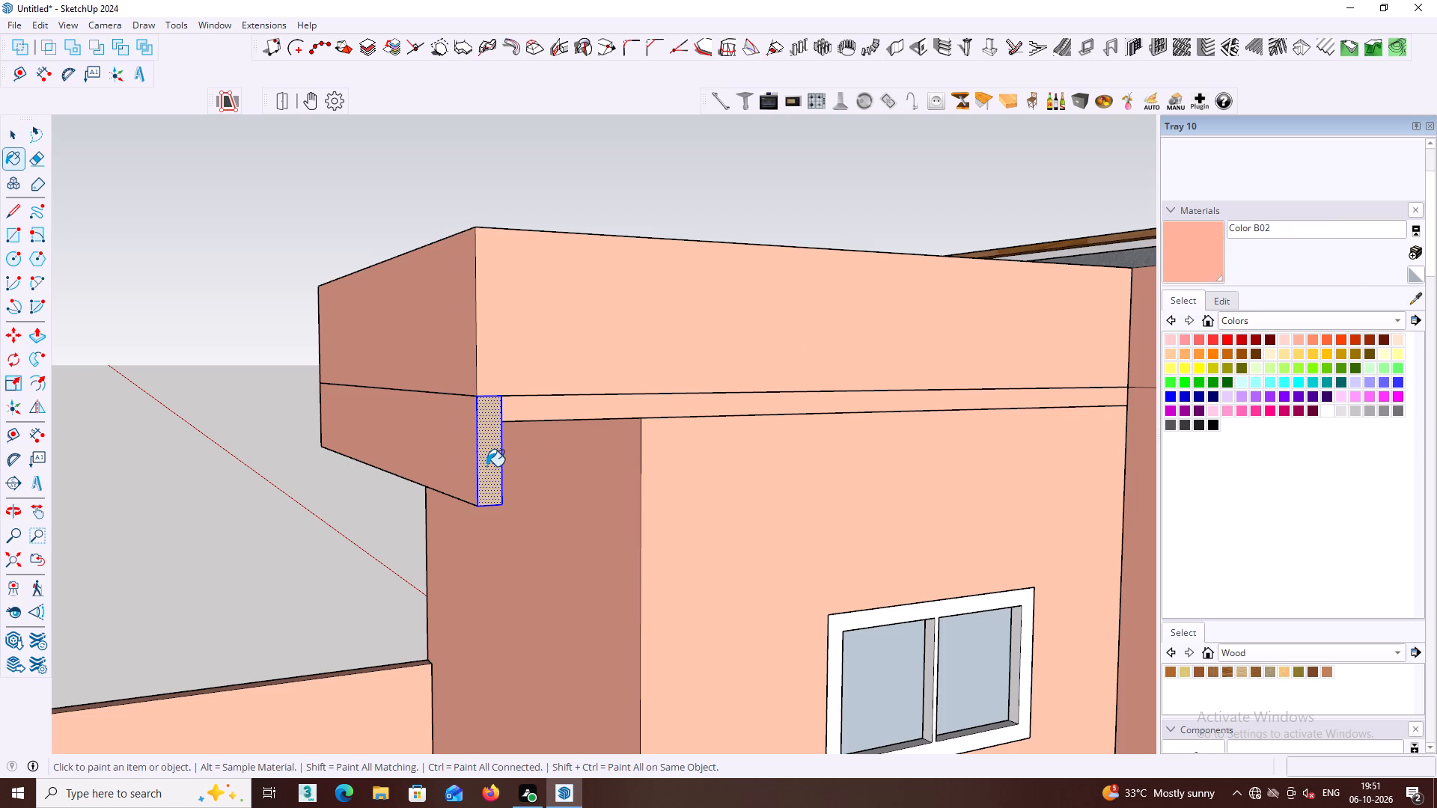
pyautogui.click(486, 466)
pyautogui.moveTo(487, 464); pyautogui.dragTo(288, 451, button='middle')
pyautogui.scroll(2, 347, 442)
pyautogui.moveTo(347, 464); pyautogui.dragTo(355, 293, button='middle')
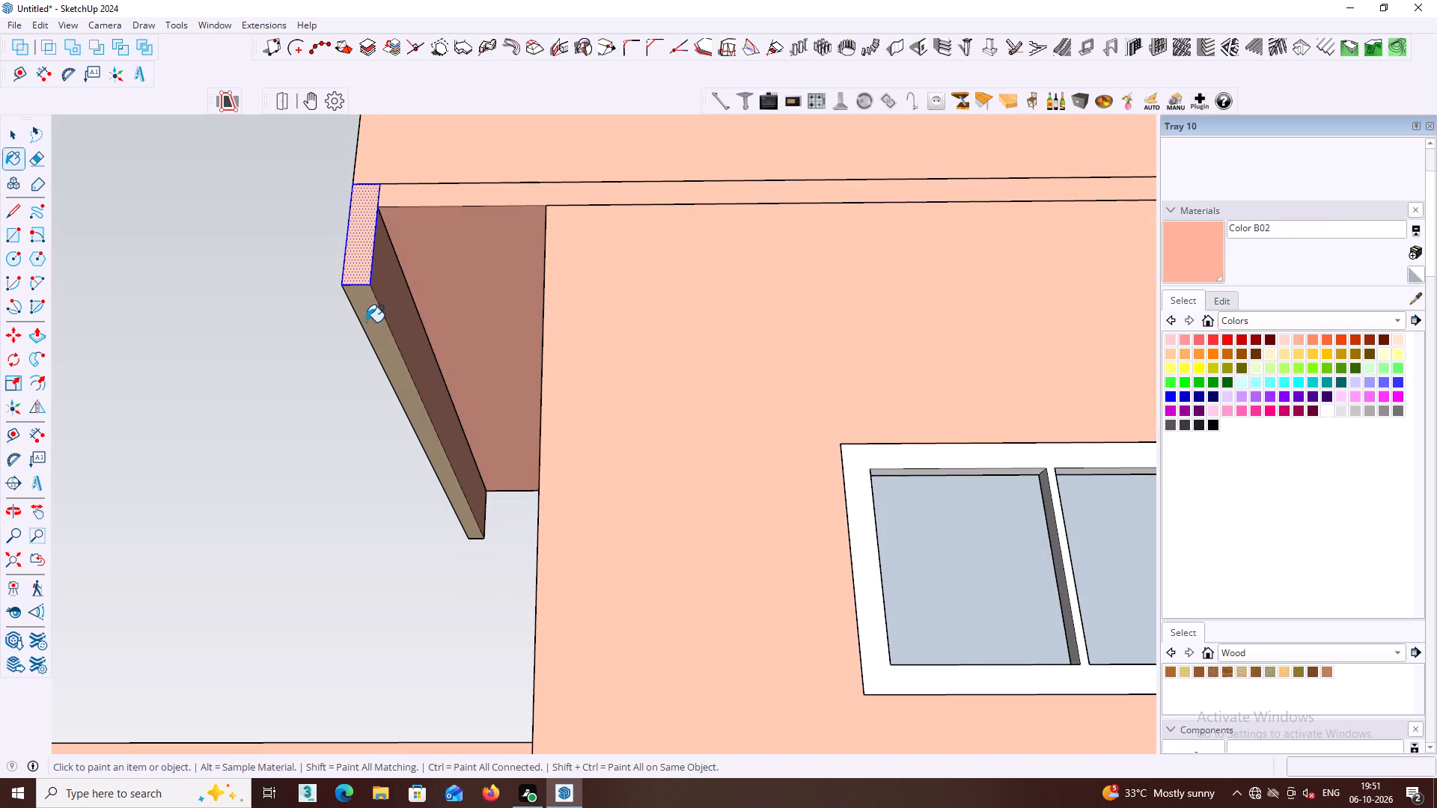
pyautogui.click(366, 322)
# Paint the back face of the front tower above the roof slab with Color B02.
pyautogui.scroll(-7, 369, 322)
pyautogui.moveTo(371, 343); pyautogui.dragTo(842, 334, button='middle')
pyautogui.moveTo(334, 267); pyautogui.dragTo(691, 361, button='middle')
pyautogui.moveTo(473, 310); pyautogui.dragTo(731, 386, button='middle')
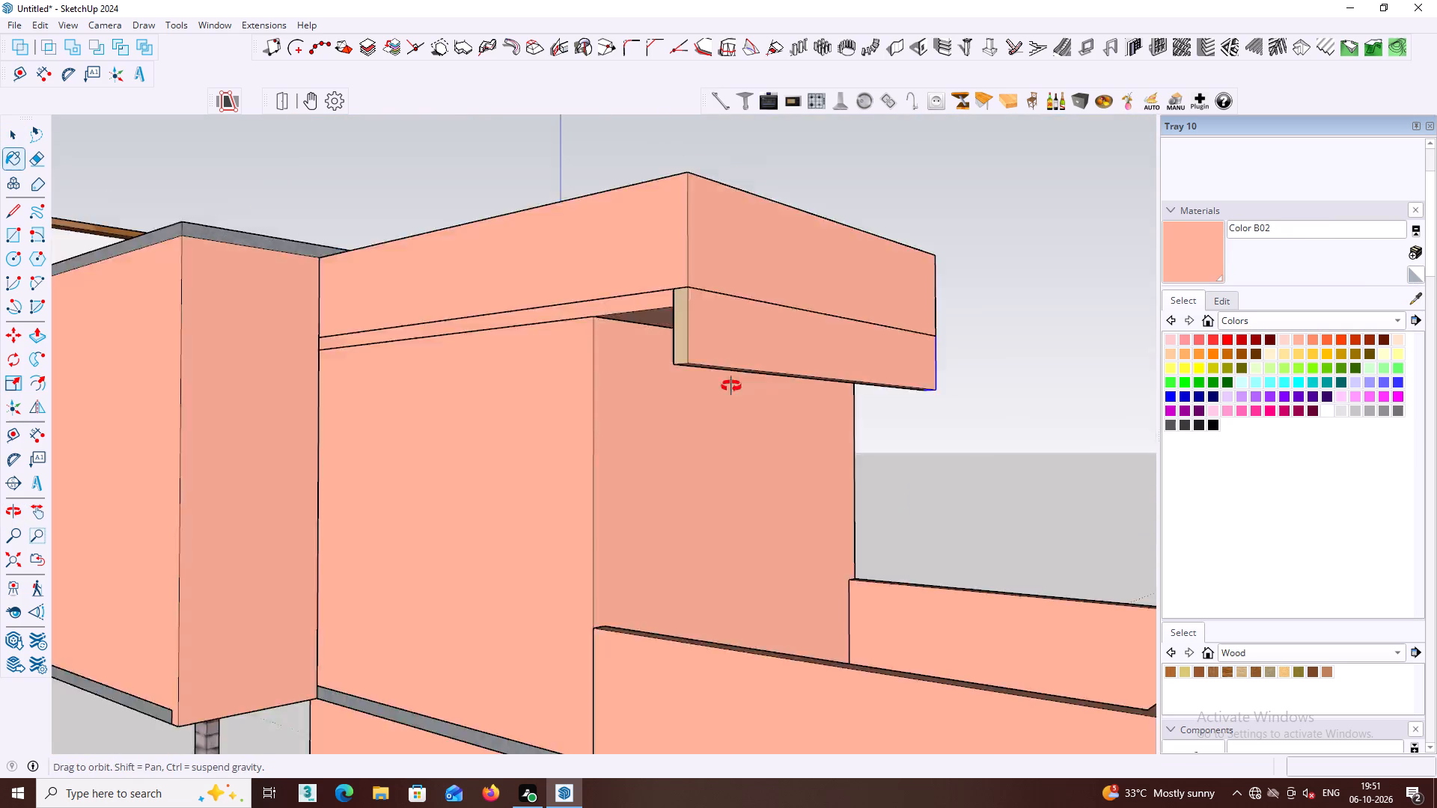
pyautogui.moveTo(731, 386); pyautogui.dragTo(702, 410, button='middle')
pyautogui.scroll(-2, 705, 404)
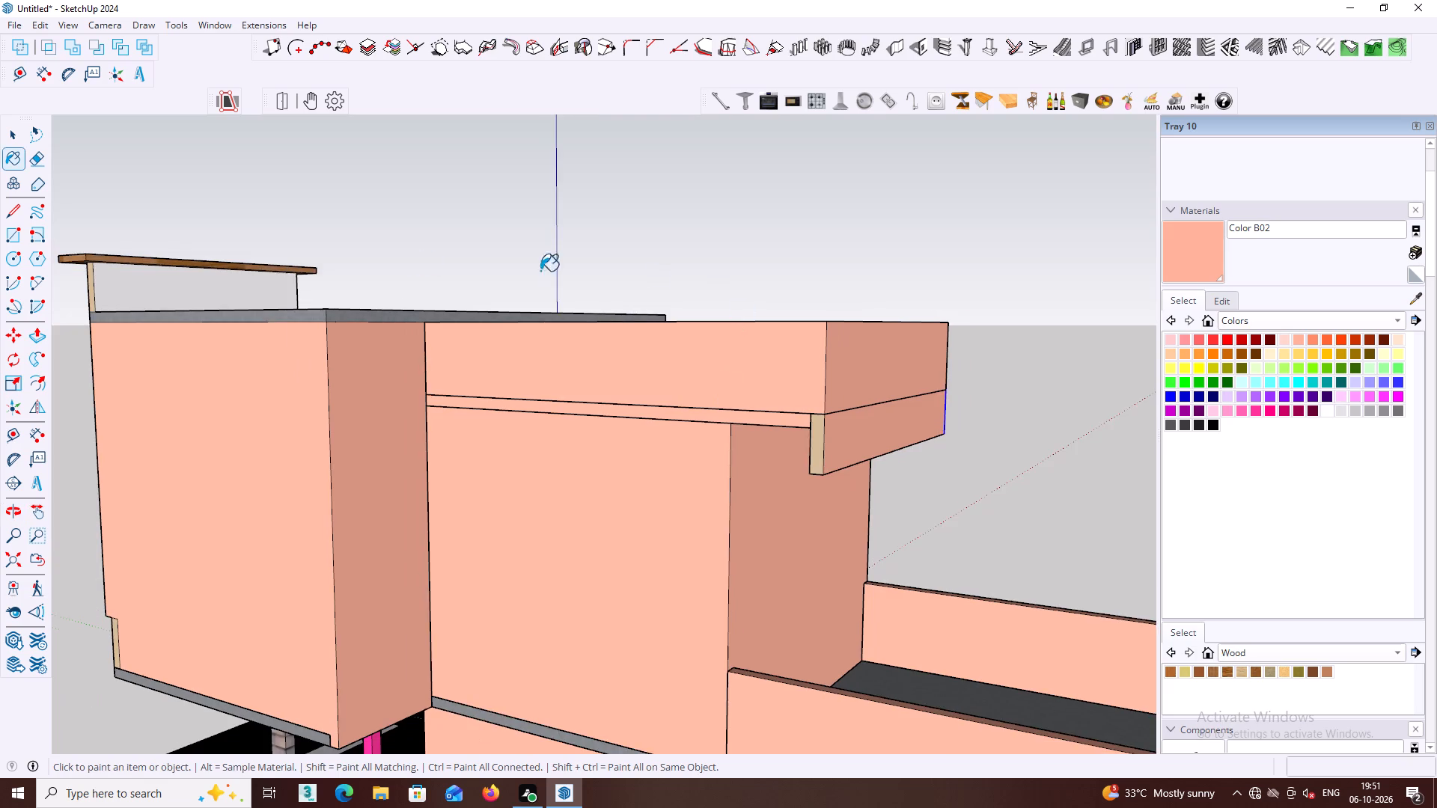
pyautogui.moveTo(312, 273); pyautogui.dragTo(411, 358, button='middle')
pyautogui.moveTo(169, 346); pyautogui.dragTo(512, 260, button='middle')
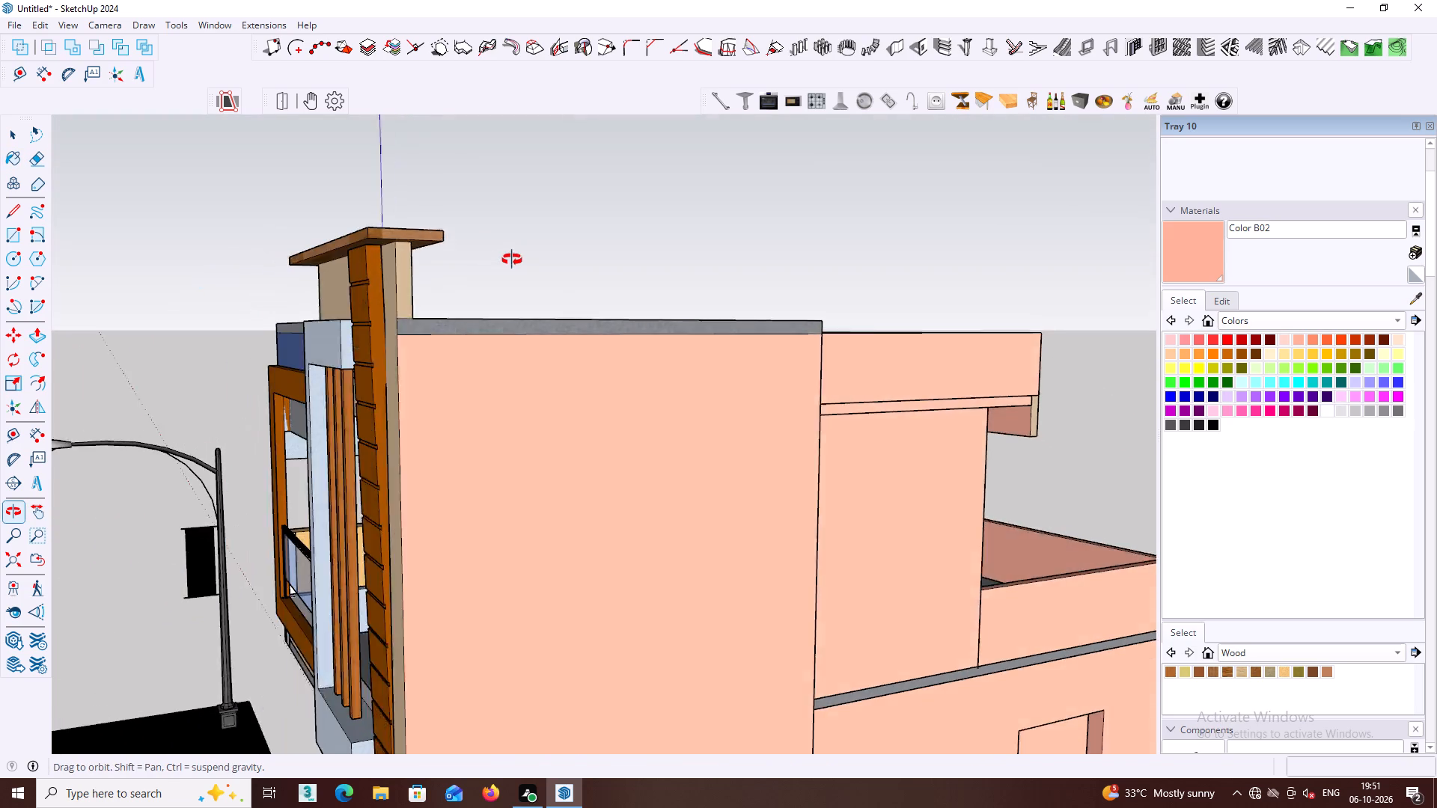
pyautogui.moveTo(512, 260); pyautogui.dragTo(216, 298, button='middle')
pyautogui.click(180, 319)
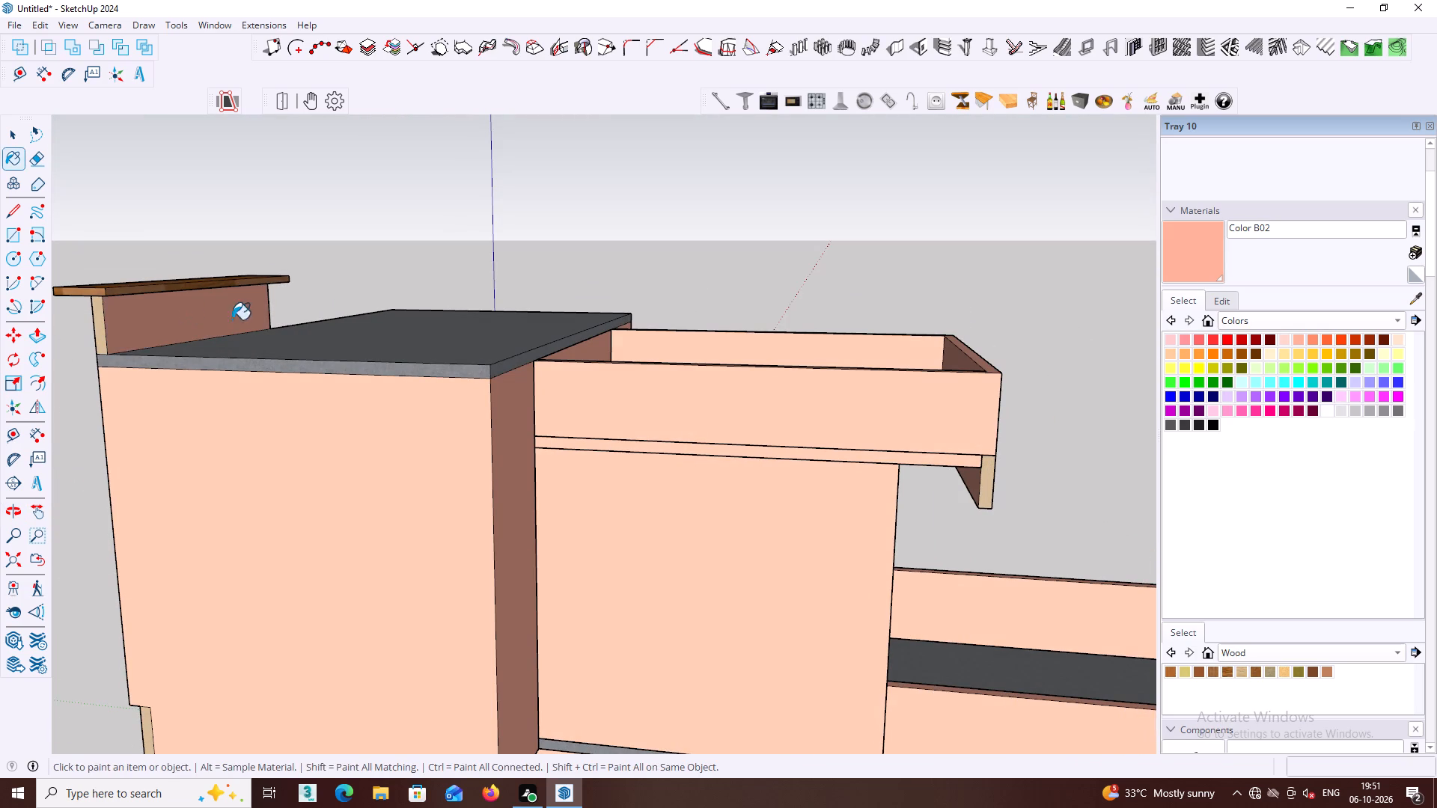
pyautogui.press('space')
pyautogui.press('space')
# Sample Formica Beige from the front tower's edge and paint the adjoining upper-floor side wall with it.
pyautogui.scroll(4, 126, 316)
pyautogui.moveTo(122, 337); pyautogui.dragTo(263, 319, button='middle')
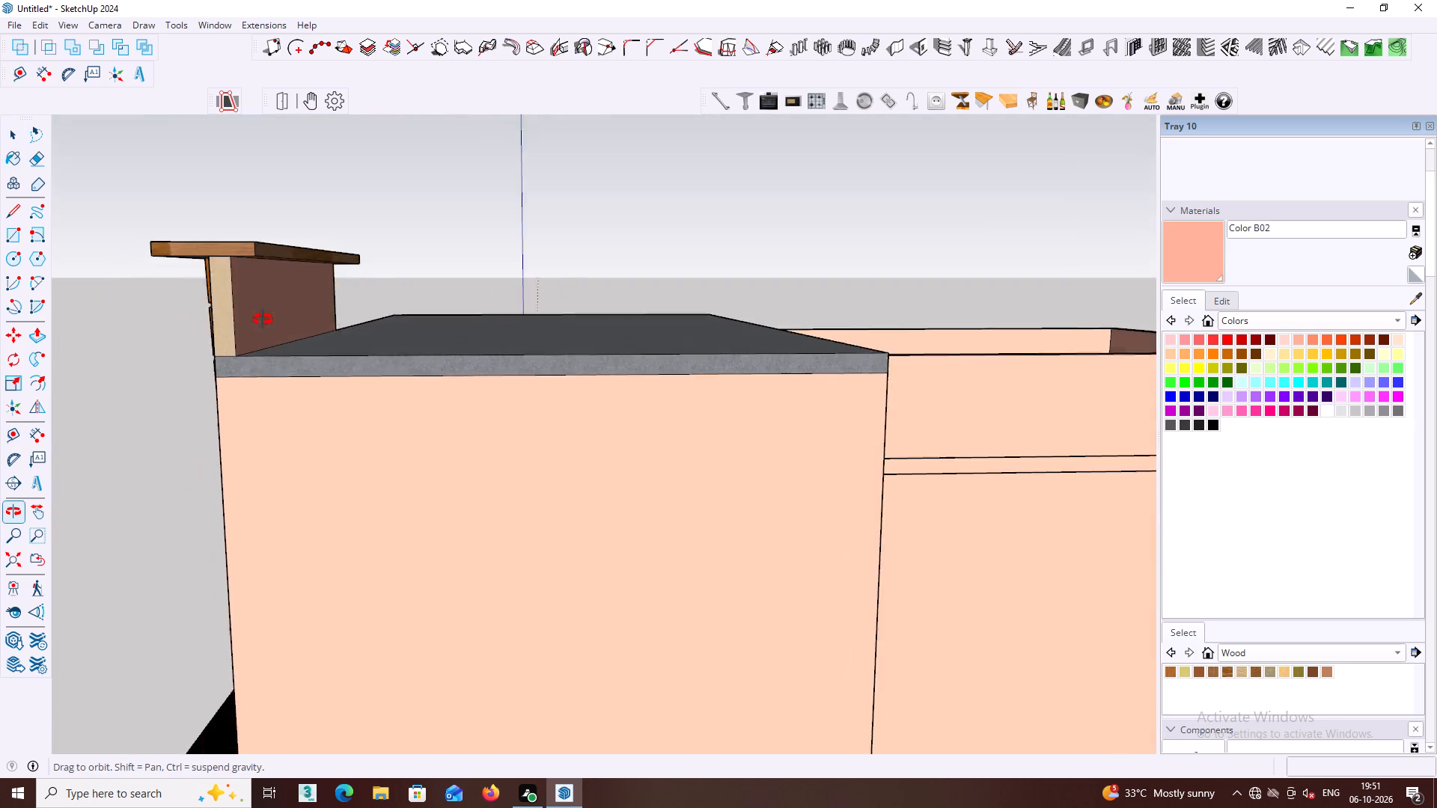
pyautogui.moveTo(263, 319); pyautogui.dragTo(337, 318, button='middle')
pyautogui.scroll(-4, 269, 340)
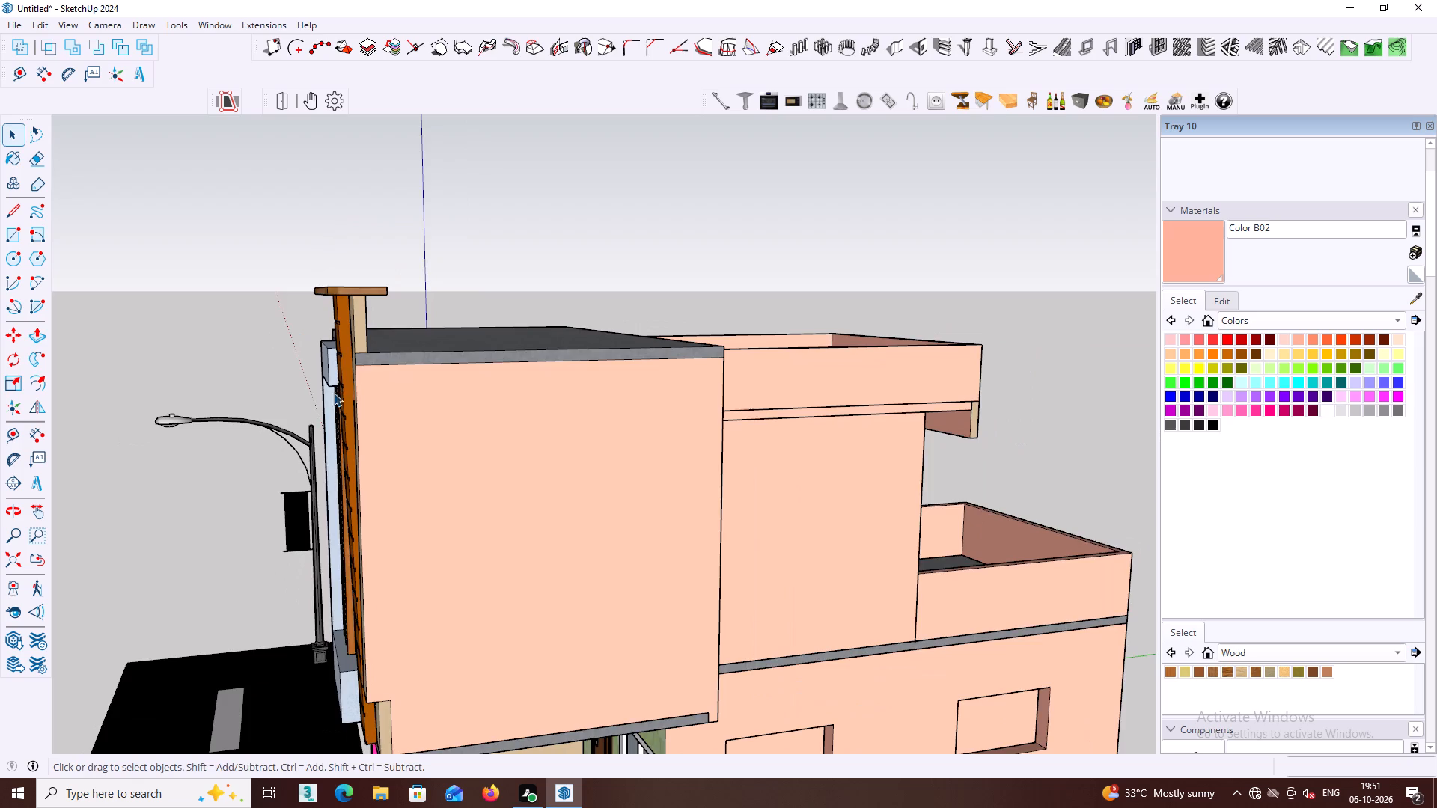
pyautogui.scroll(-2, 310, 399)
pyautogui.moveTo(325, 400); pyautogui.dragTo(492, 385, button='middle')
pyautogui.moveTo(343, 393); pyautogui.dragTo(451, 385, button='middle')
pyautogui.scroll(-11, 428, 398)
pyautogui.moveTo(430, 441); pyautogui.dragTo(429, 360, button='middle')
pyautogui.scroll(3, 456, 402)
pyautogui.moveTo(468, 461); pyautogui.dragTo(488, 539, button='middle')
pyautogui.scroll(4, 479, 533)
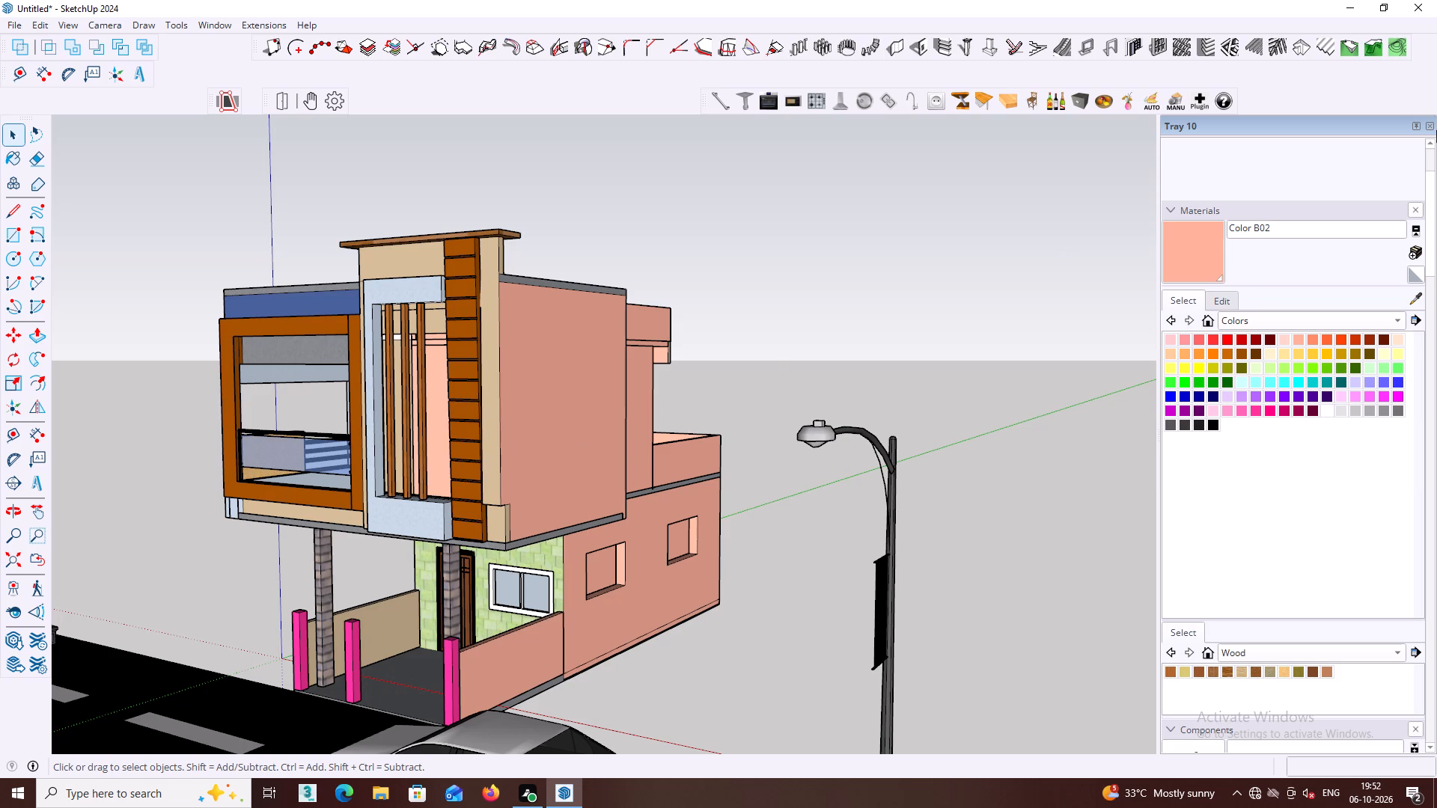
pyautogui.click(1418, 296)
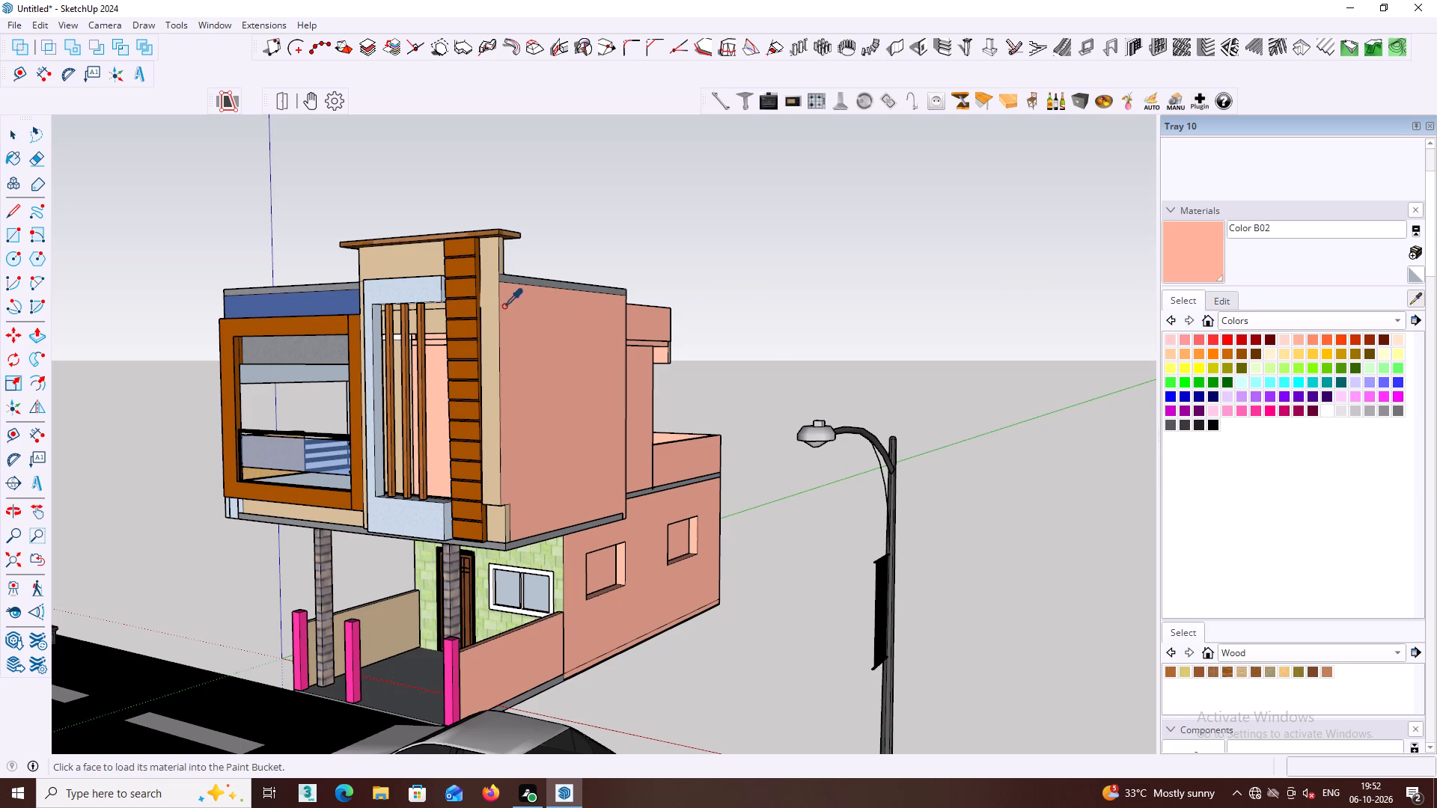
pyautogui.click(487, 307)
pyautogui.click(518, 319)
# Paint the wall band above the side balcony opening and the upper-floor window wall with Formica Beige.
pyautogui.moveTo(522, 321); pyautogui.dragTo(489, 317, button='middle')
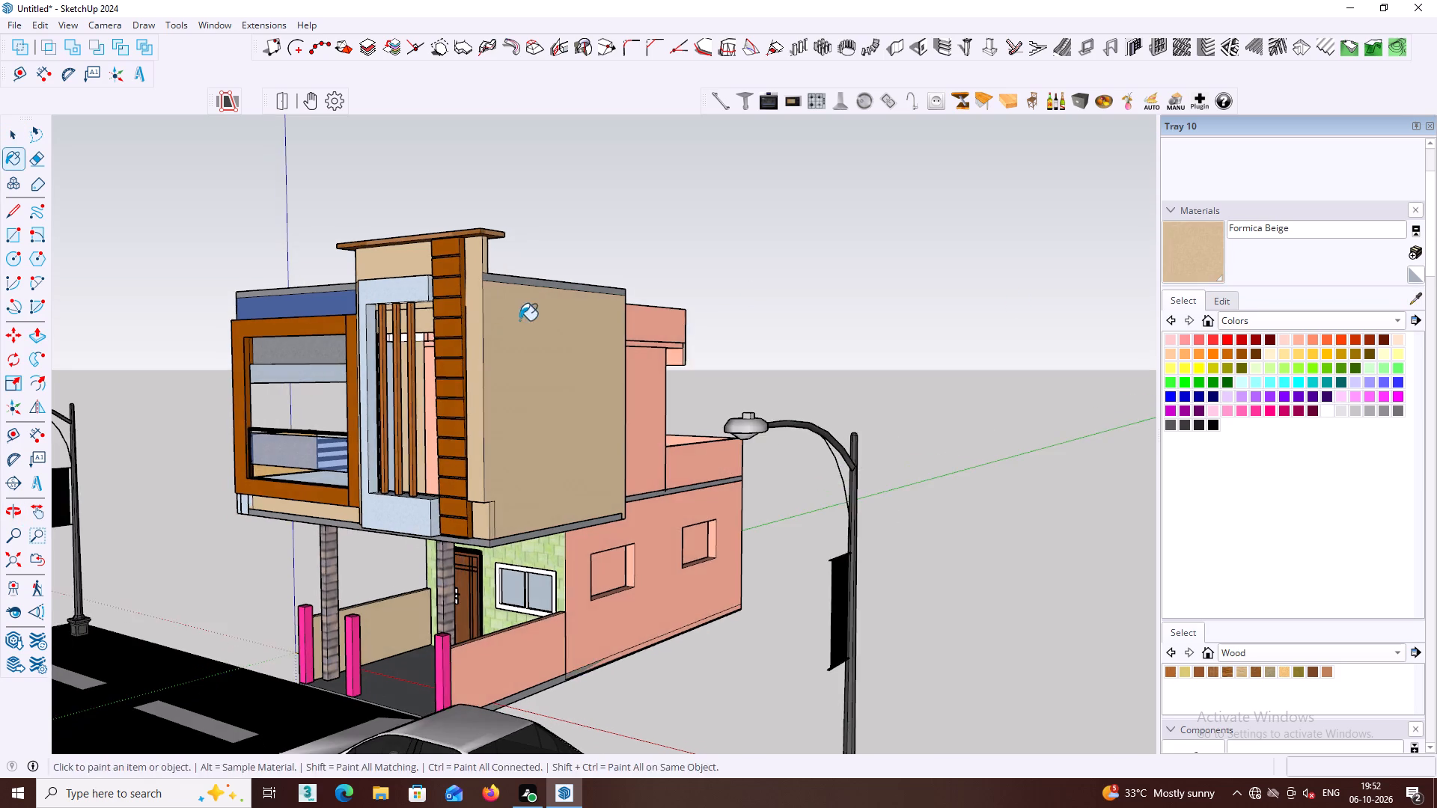
pyautogui.moveTo(519, 320); pyautogui.dragTo(415, 309, button='middle')
pyautogui.moveTo(535, 321); pyautogui.dragTo(840, 363, button='middle')
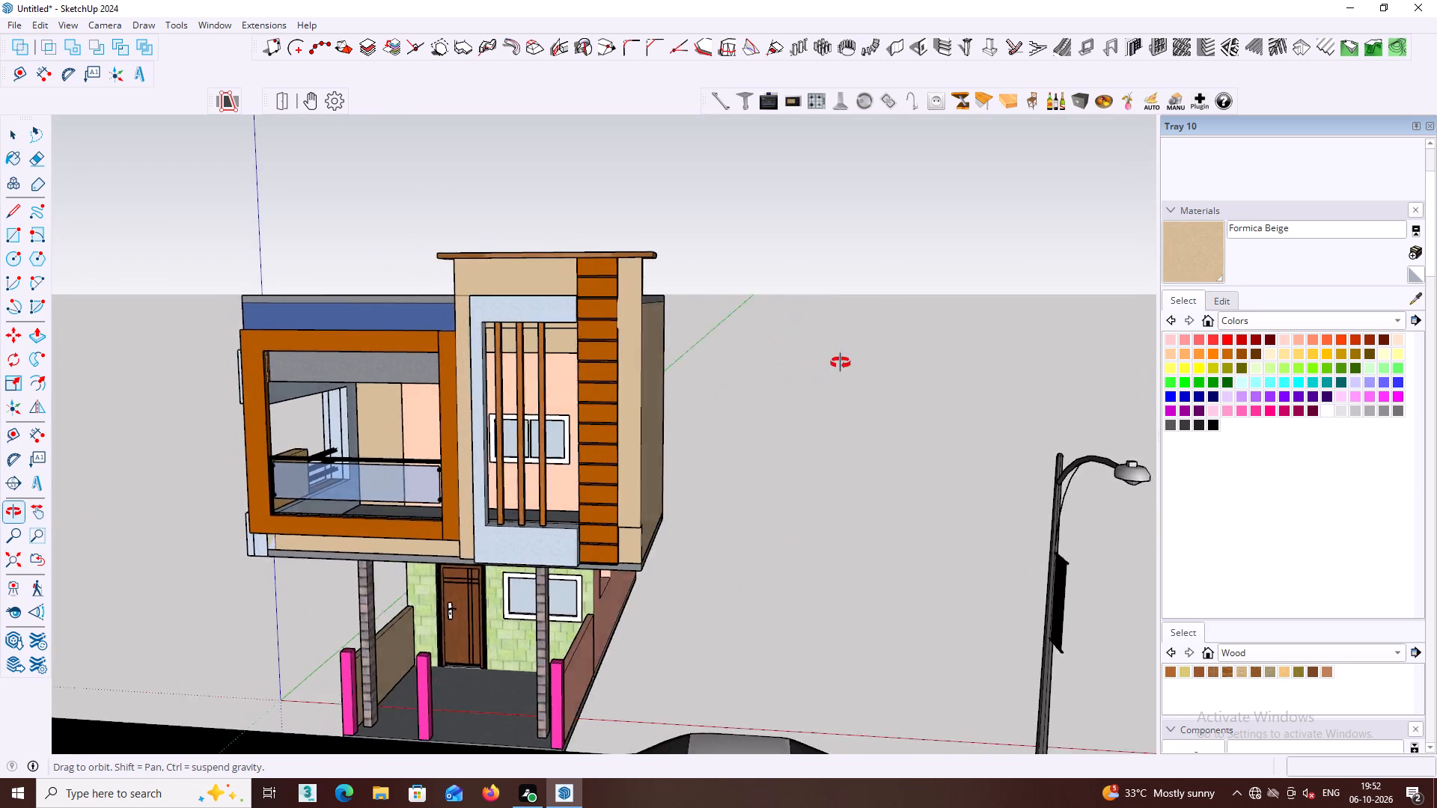
pyautogui.moveTo(840, 363); pyautogui.dragTo(900, 366, button='middle')
pyautogui.moveTo(412, 328); pyautogui.dragTo(780, 315, button='middle')
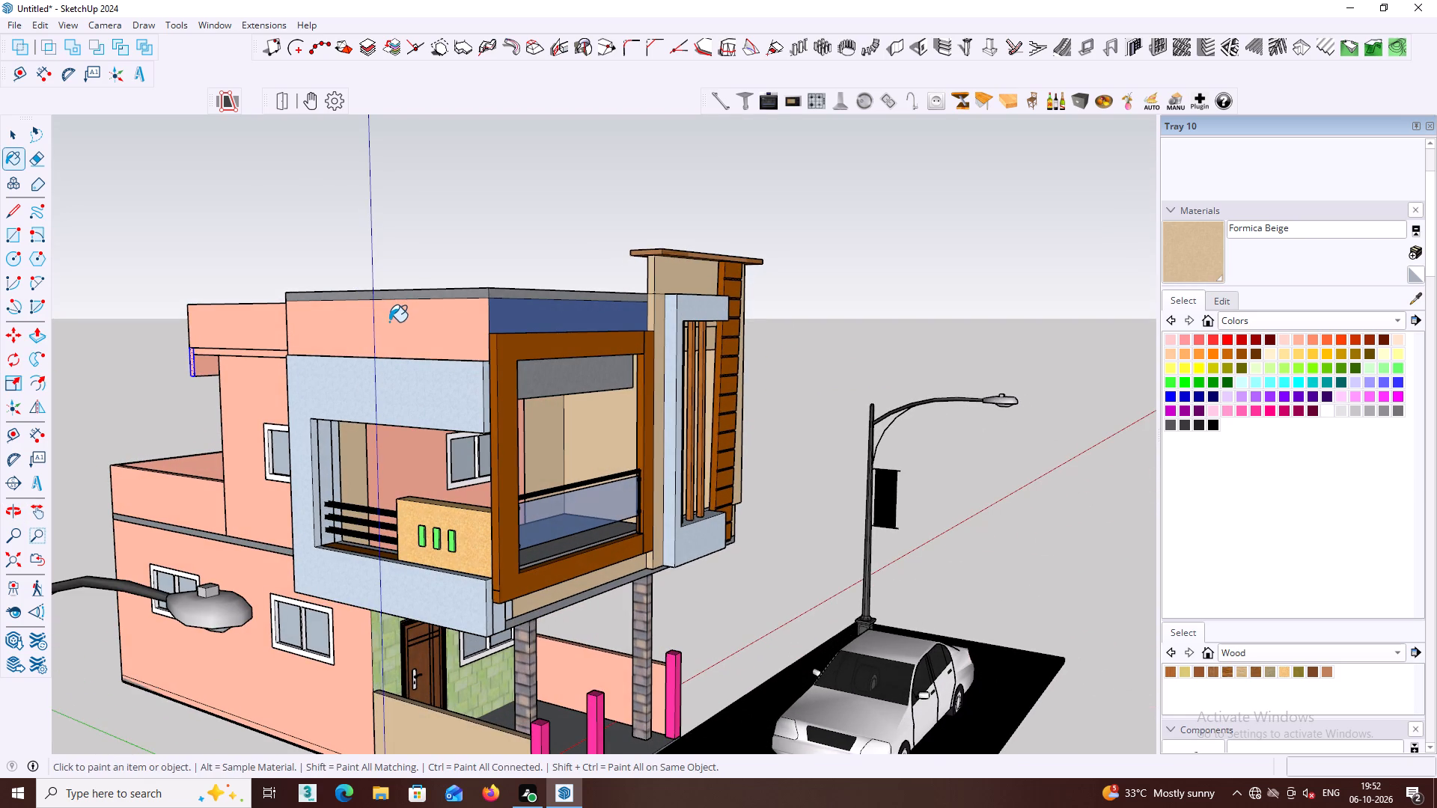
pyautogui.click(389, 322)
pyautogui.moveTo(251, 358); pyautogui.dragTo(301, 349, button='middle')
pyautogui.click(248, 405)
# Paint the lower terrace parapet and the ground-floor side wall with the two windows in Formica Beige.
pyautogui.scroll(-1, 244, 405)
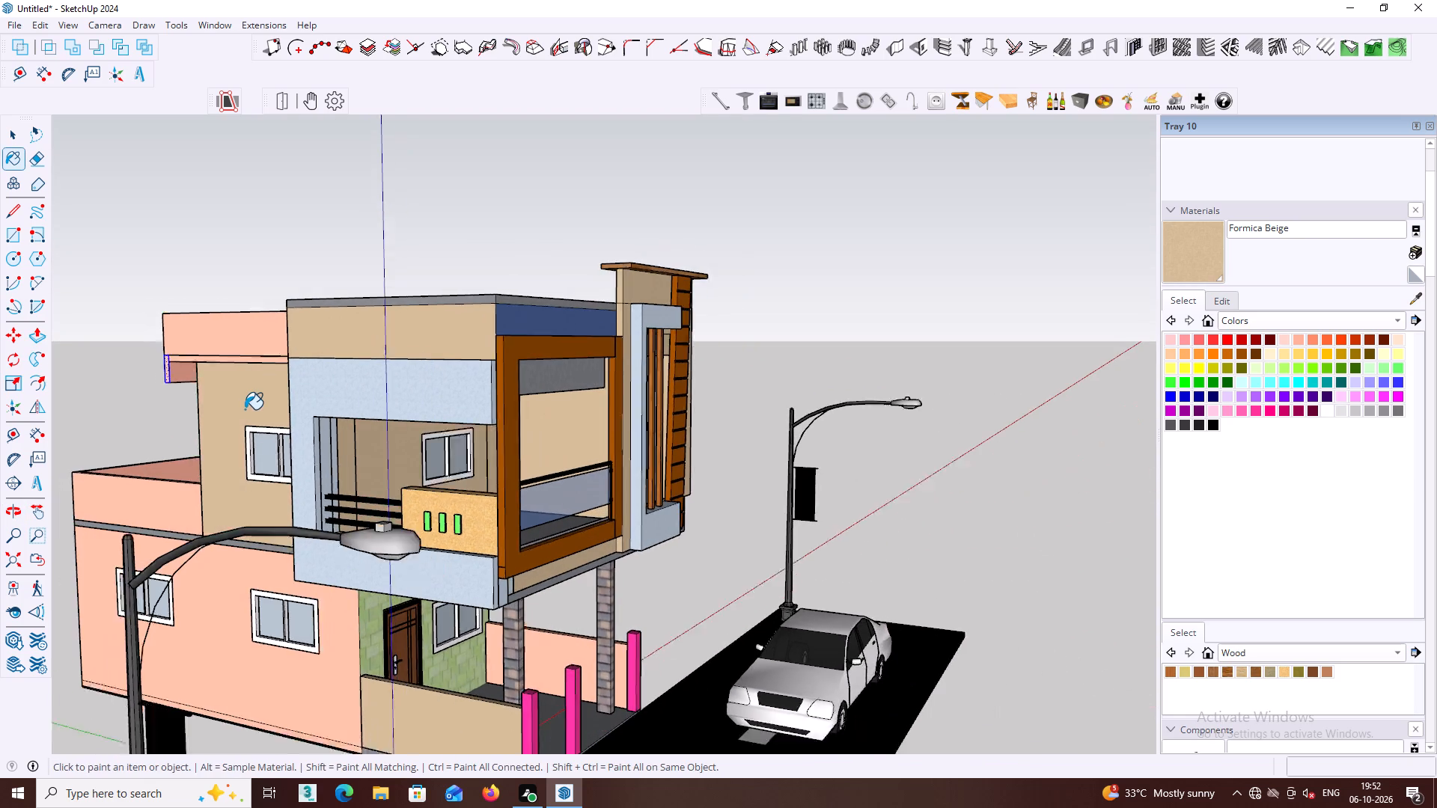
pyautogui.scroll(-3, 245, 409)
pyautogui.moveTo(225, 533); pyautogui.dragTo(303, 540, button='middle')
pyautogui.click(142, 512)
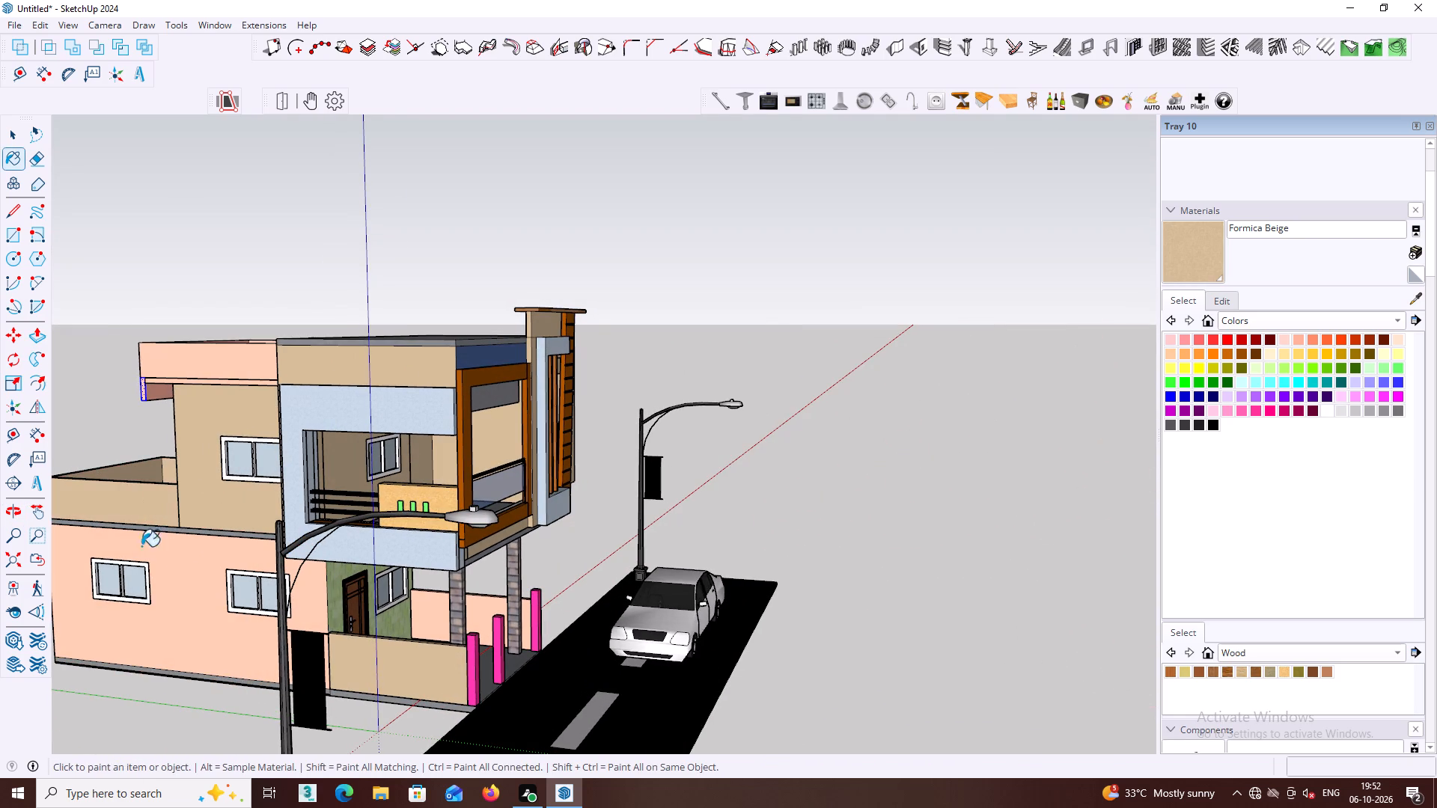
pyautogui.click(162, 577)
# Paint the outer and inner faces of the upper roof parapet with Formica Beige.
pyautogui.scroll(-4, 191, 570)
pyautogui.moveTo(279, 558); pyautogui.dragTo(507, 587, button='middle')
pyautogui.moveTo(200, 525); pyautogui.dragTo(370, 525, button='middle')
pyautogui.click(235, 501)
pyautogui.moveTo(203, 507); pyautogui.dragTo(486, 495, button='middle')
pyautogui.scroll(2, 295, 551)
pyautogui.moveTo(335, 545); pyautogui.dragTo(289, 560, button='middle')
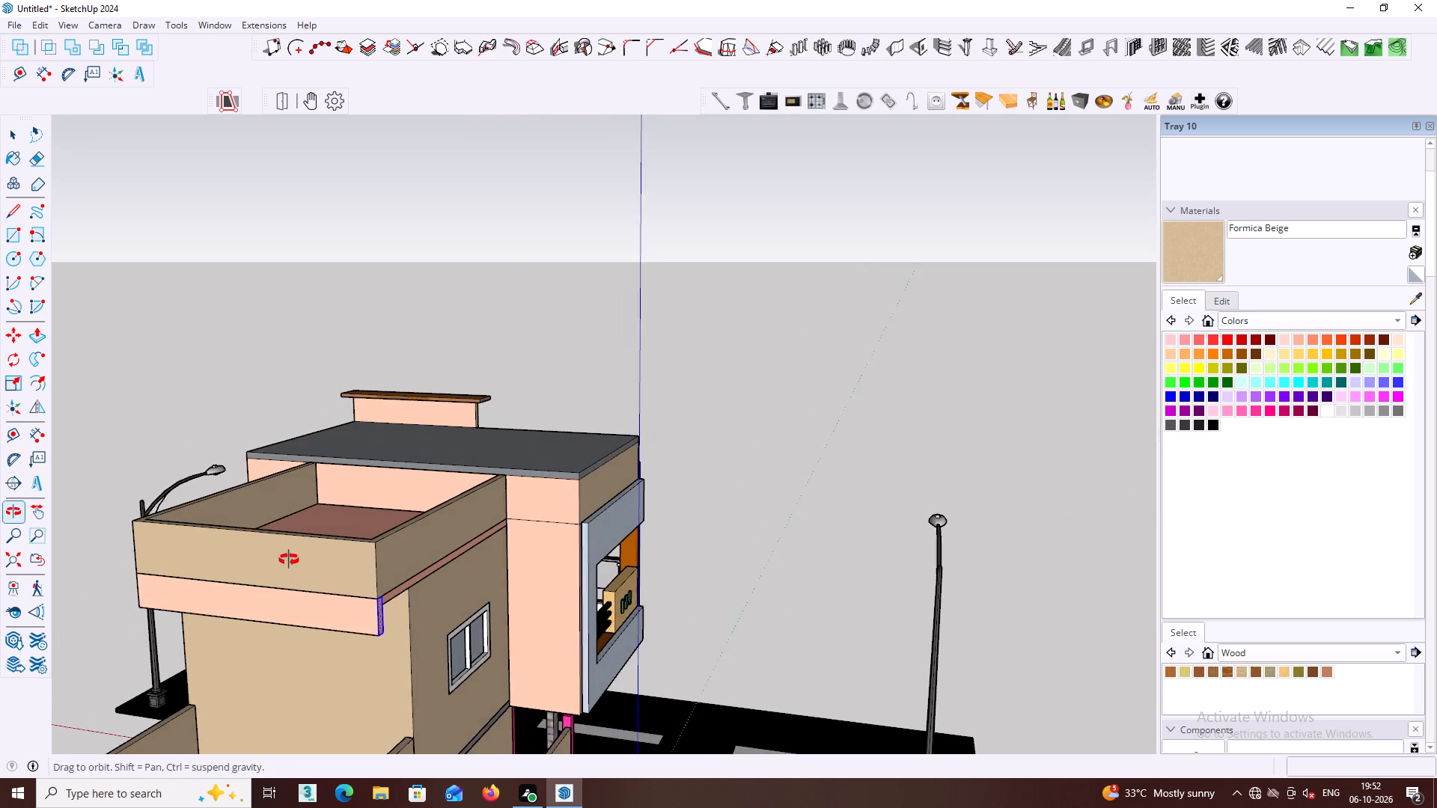
pyautogui.moveTo(289, 560); pyautogui.dragTo(281, 562, button='middle')
pyautogui.click(335, 492)
# Paint the rear wall of the projecting upper front block beside the parapet with Formica Beige.
pyautogui.scroll(-1, 341, 499)
pyautogui.moveTo(356, 503); pyautogui.dragTo(454, 497, button='middle')
pyautogui.scroll(-2, 282, 490)
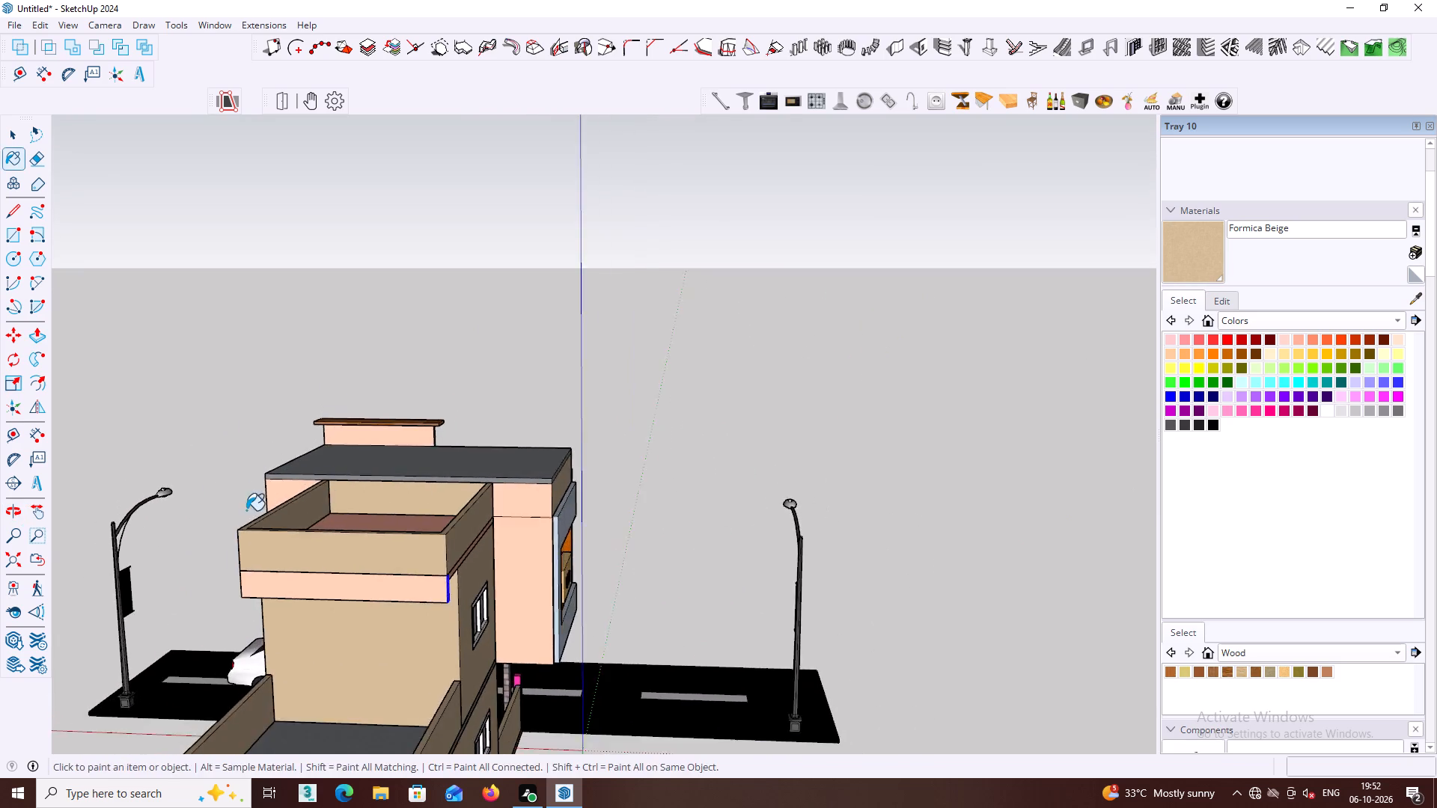
pyautogui.moveTo(246, 511); pyautogui.dragTo(472, 497, button='middle')
pyautogui.click(354, 542)
# Paint the back face of the front tower above the roof slab with Formica Beige.
pyautogui.scroll(-8, 350, 540)
pyautogui.moveTo(295, 537); pyautogui.dragTo(294, 544, button='middle')
pyautogui.moveTo(297, 551); pyautogui.dragTo(305, 563, button='middle')
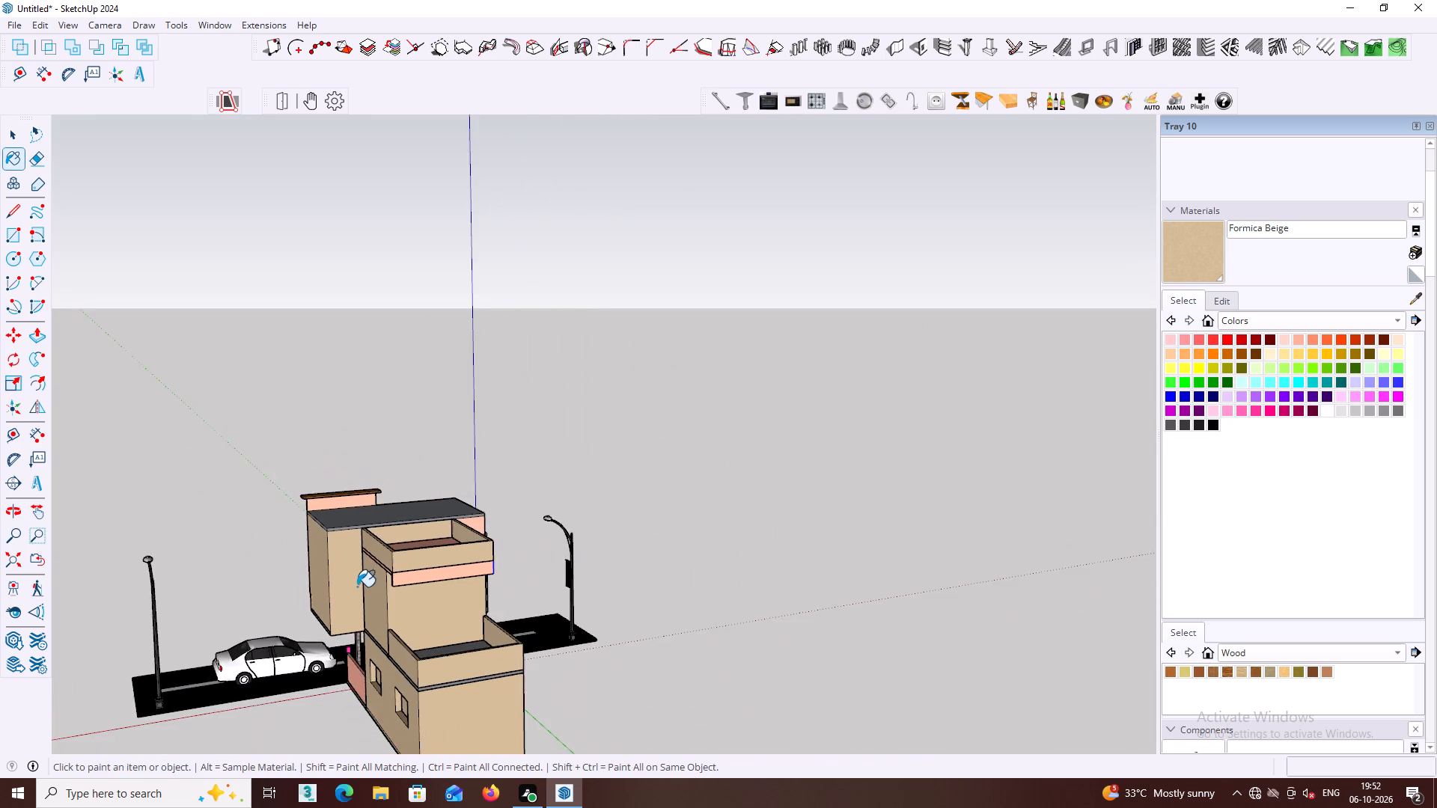
pyautogui.moveTo(357, 587); pyautogui.dragTo(305, 489, button='middle')
pyautogui.scroll(13, 328, 533)
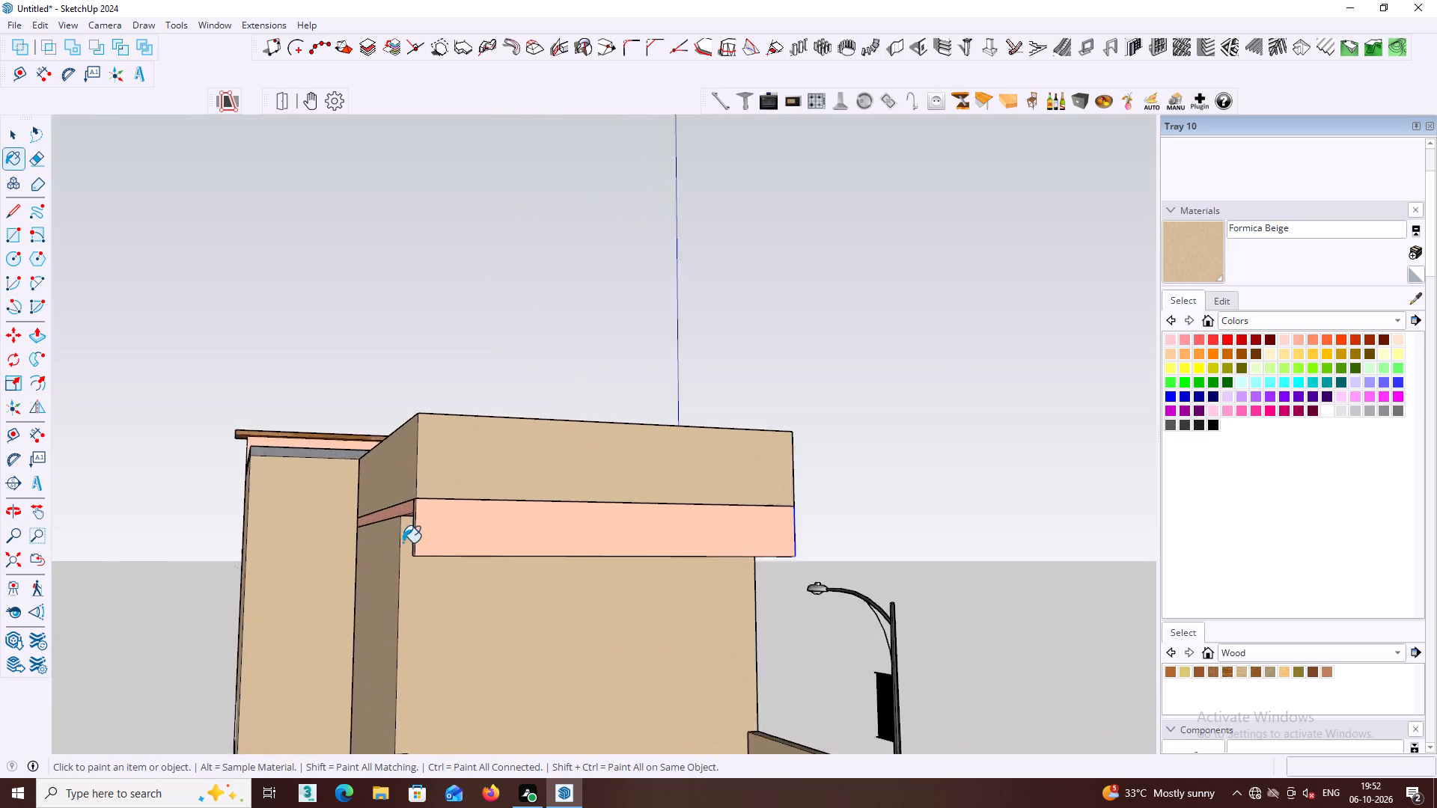
pyautogui.scroll(3, 403, 542)
pyautogui.moveTo(403, 549); pyautogui.dragTo(494, 551, button='middle')
pyautogui.scroll(-11, 445, 533)
pyautogui.middleClick(476, 515)
pyautogui.middleClick(454, 496)
pyautogui.scroll(5, 355, 460)
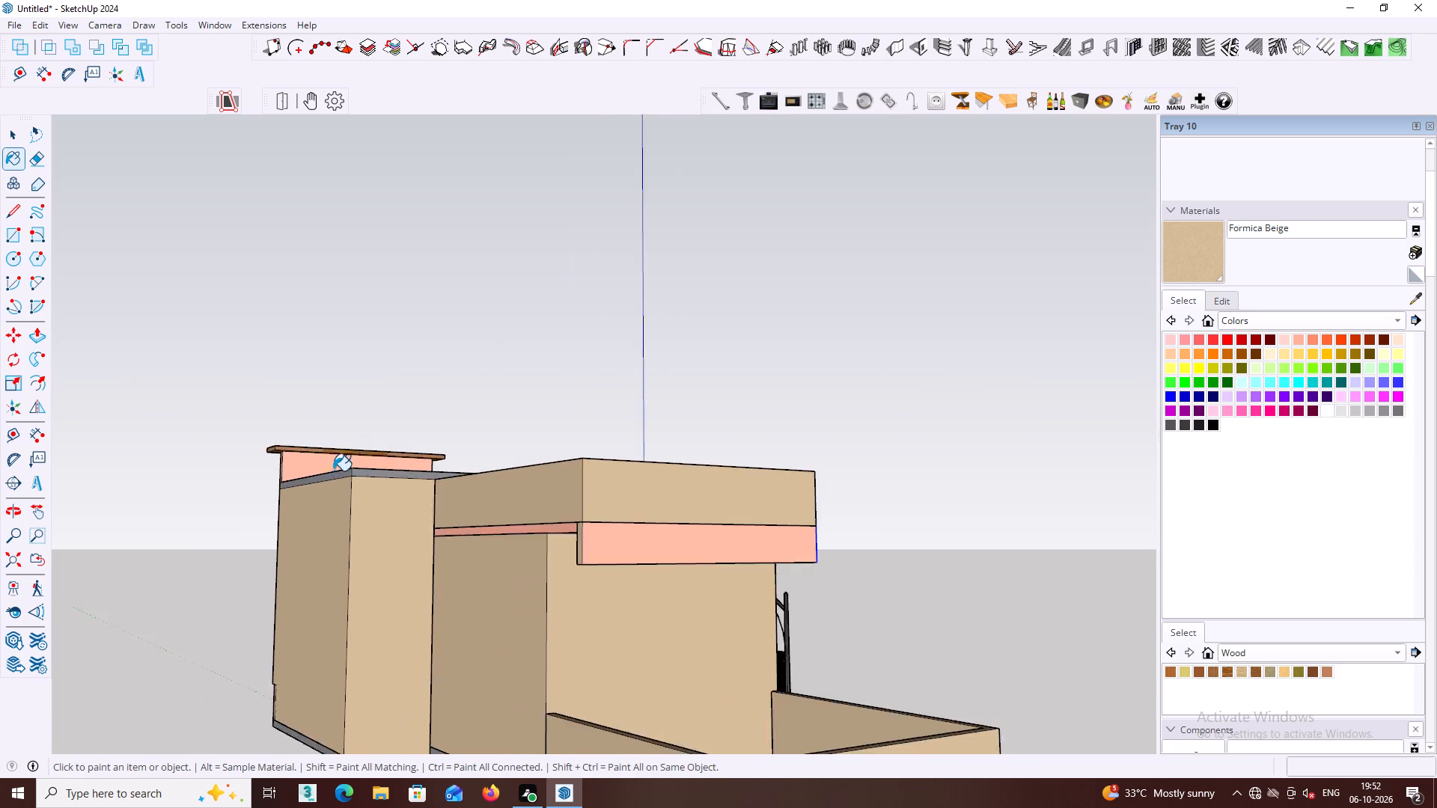
pyautogui.scroll(9, 333, 471)
pyautogui.click(300, 467)
# Paint the pink low boundary wall beside the front porch with Formica Beige.
pyautogui.scroll(-20, 299, 468)
pyautogui.scroll(-2, 299, 468)
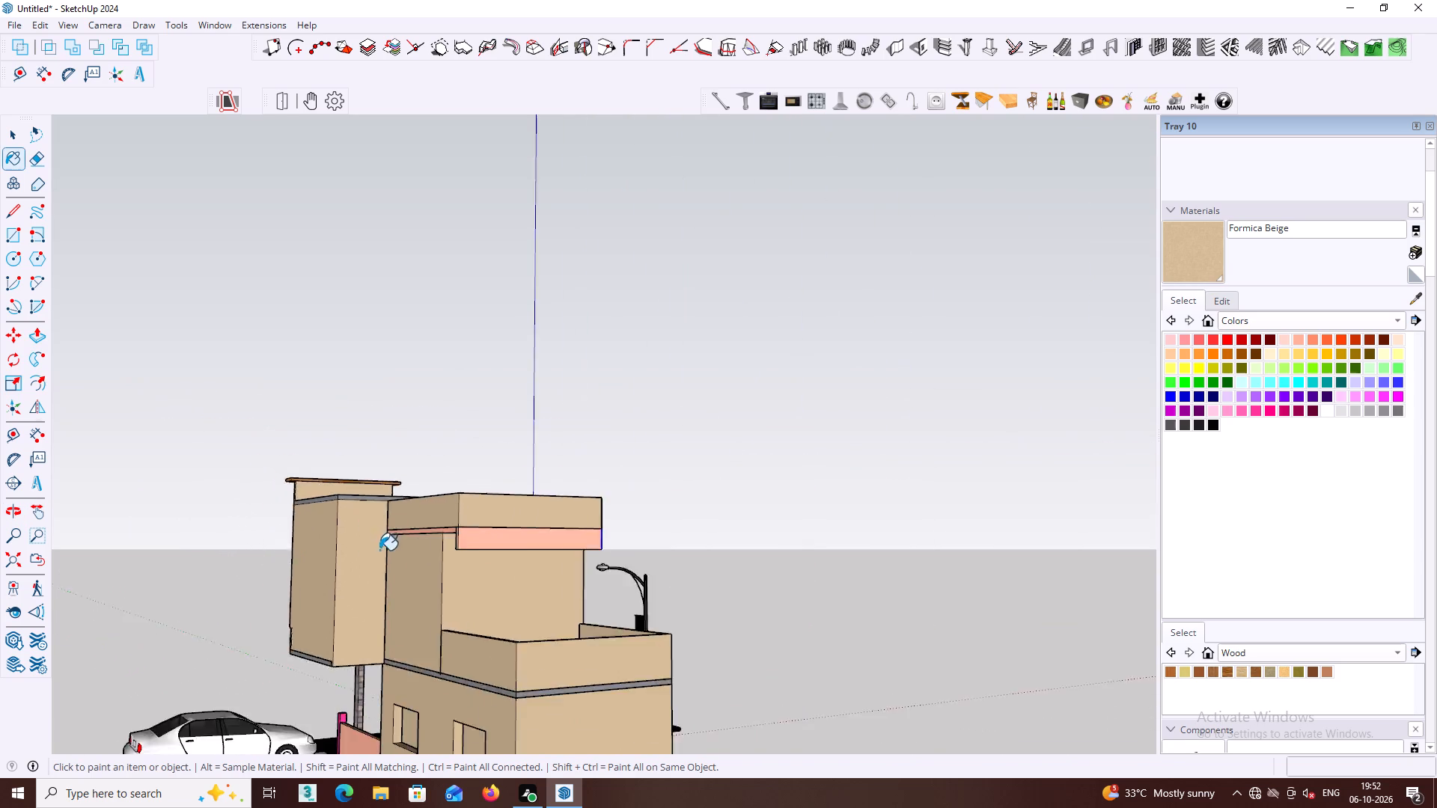
pyautogui.scroll(-5, 379, 550)
pyautogui.moveTo(564, 653); pyautogui.dragTo(73, 581, button='middle')
pyautogui.moveTo(658, 596); pyautogui.dragTo(400, 353, button='middle')
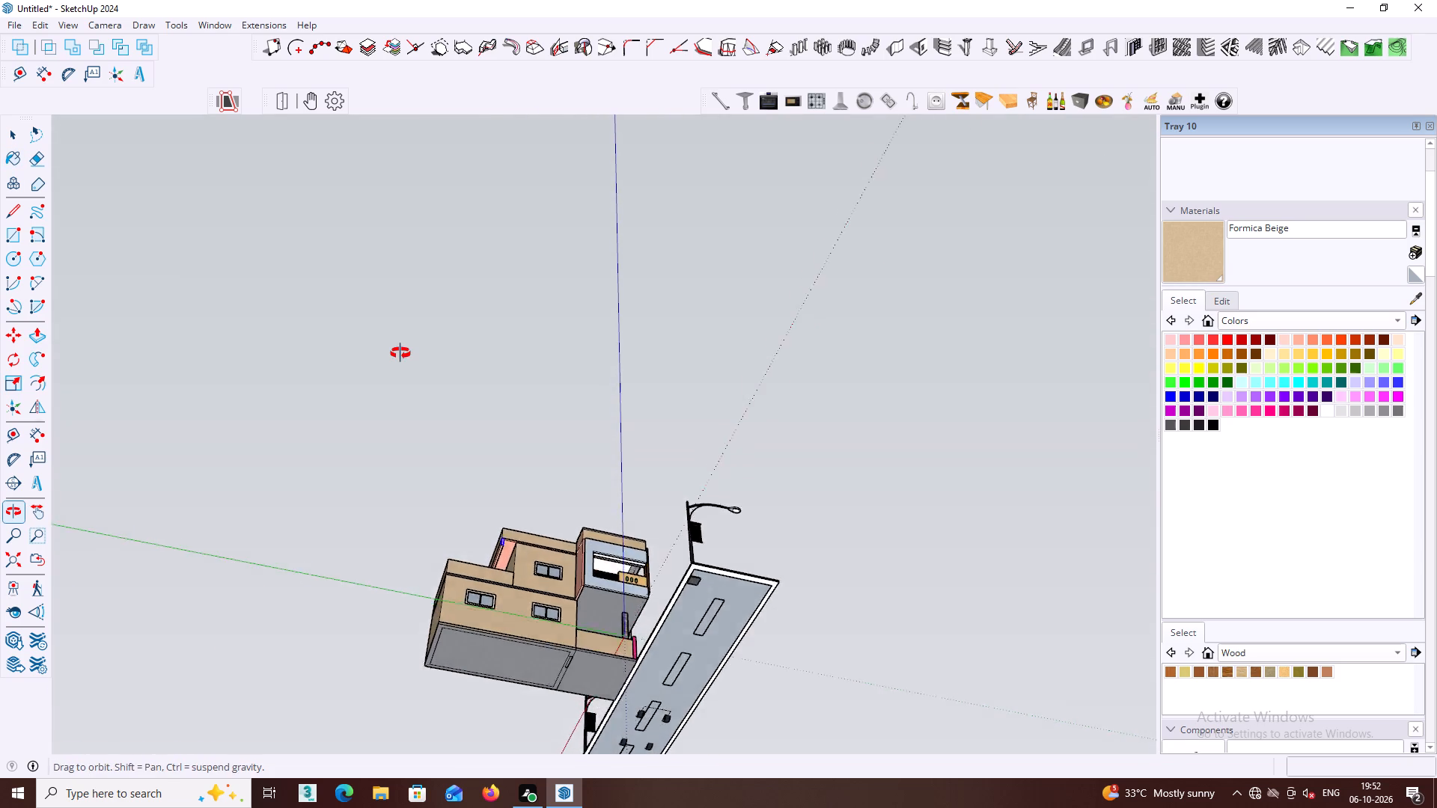
pyautogui.moveTo(400, 353); pyautogui.dragTo(43, 625, button='middle')
pyautogui.moveTo(821, 557); pyautogui.dragTo(492, 649, button='middle')
pyautogui.moveTo(630, 646); pyautogui.dragTo(432, 671, button='middle')
pyautogui.moveTo(635, 624); pyautogui.dragTo(418, 636, button='middle')
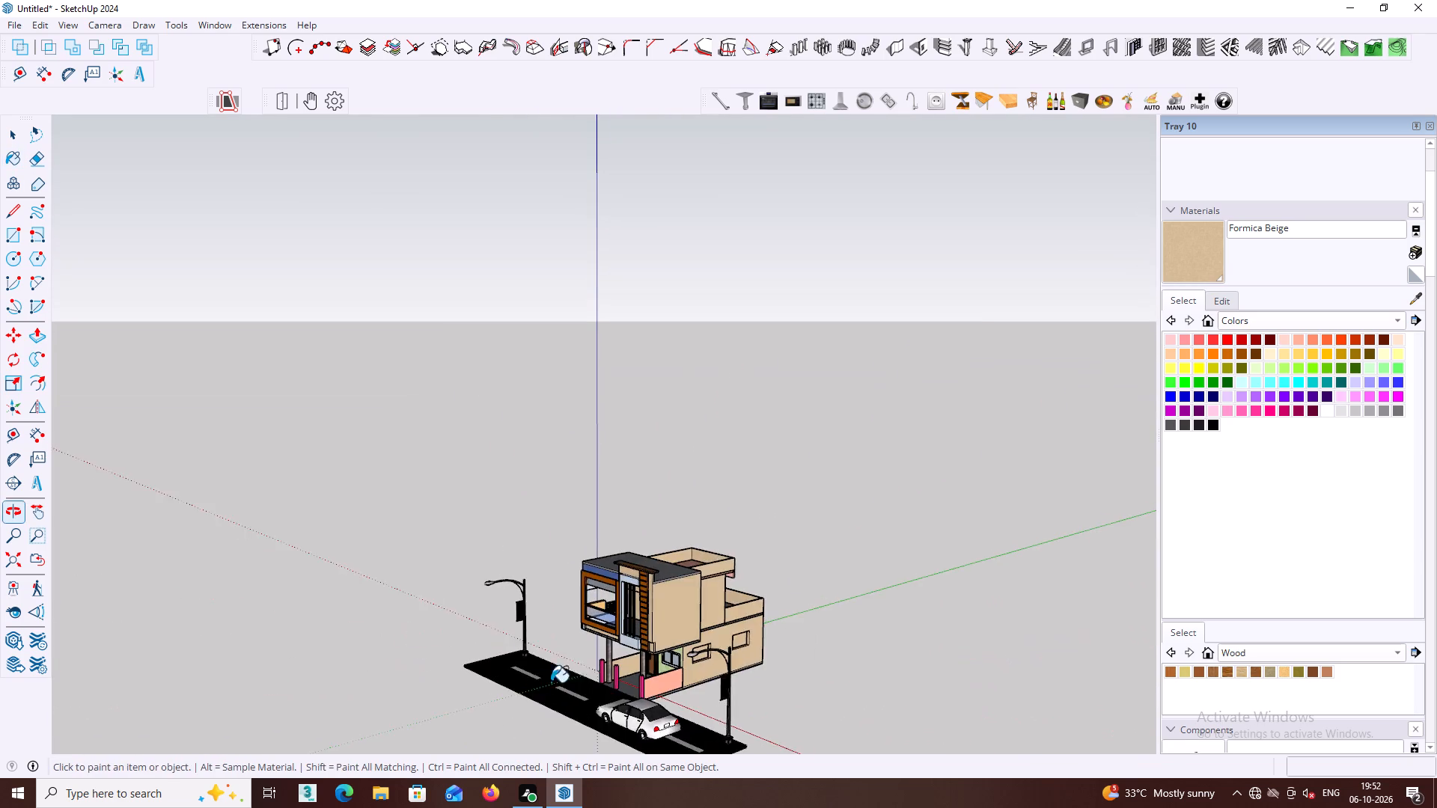
pyautogui.scroll(11, 531, 691)
pyautogui.click(719, 665)
# Paint the inner face of the rear overhang's drop beam and the strip beneath the parapet with Formica Beige.
pyautogui.scroll(-2, 718, 658)
pyautogui.moveTo(718, 662); pyautogui.dragTo(1136, 619, button='middle')
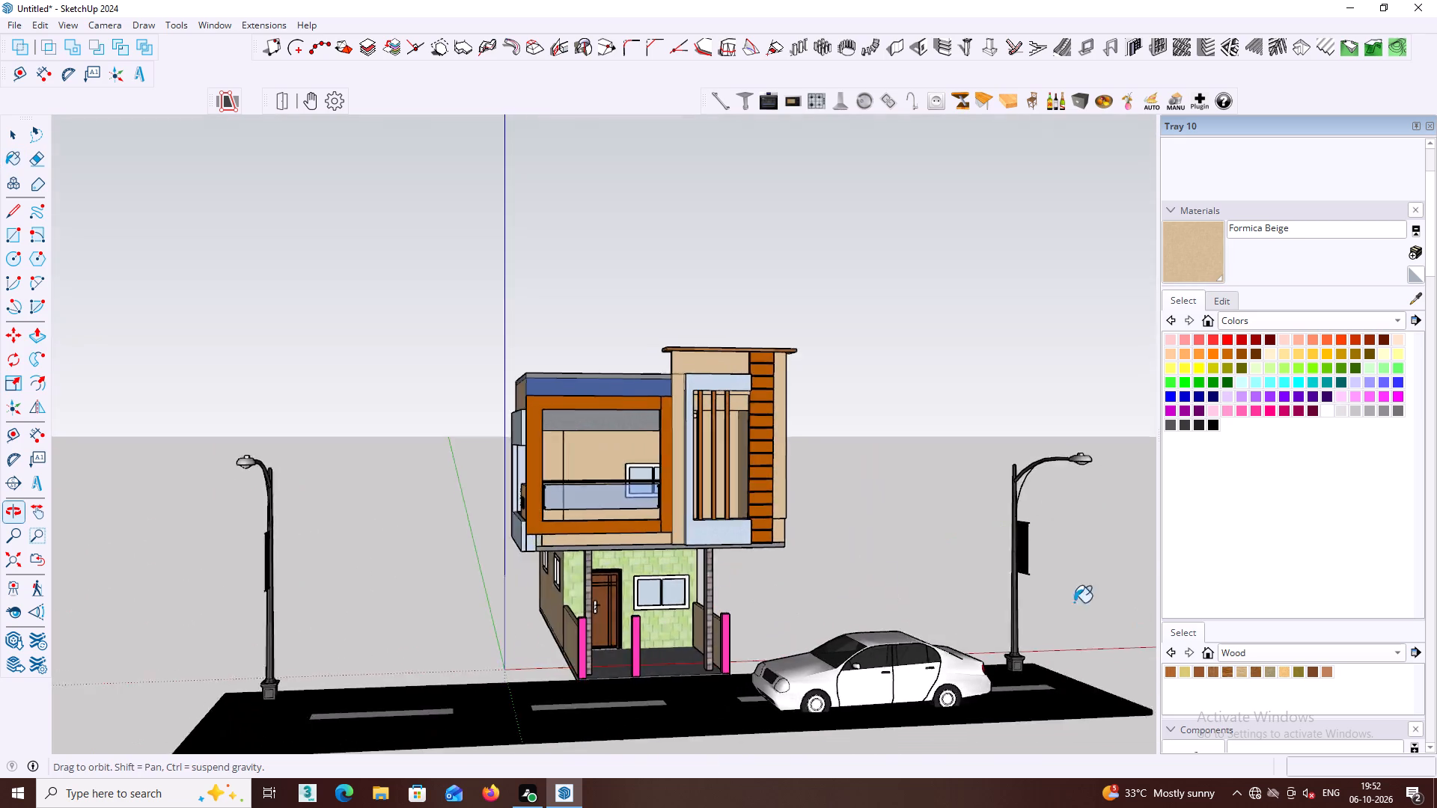
pyautogui.moveTo(716, 590); pyautogui.dragTo(873, 573, button='middle')
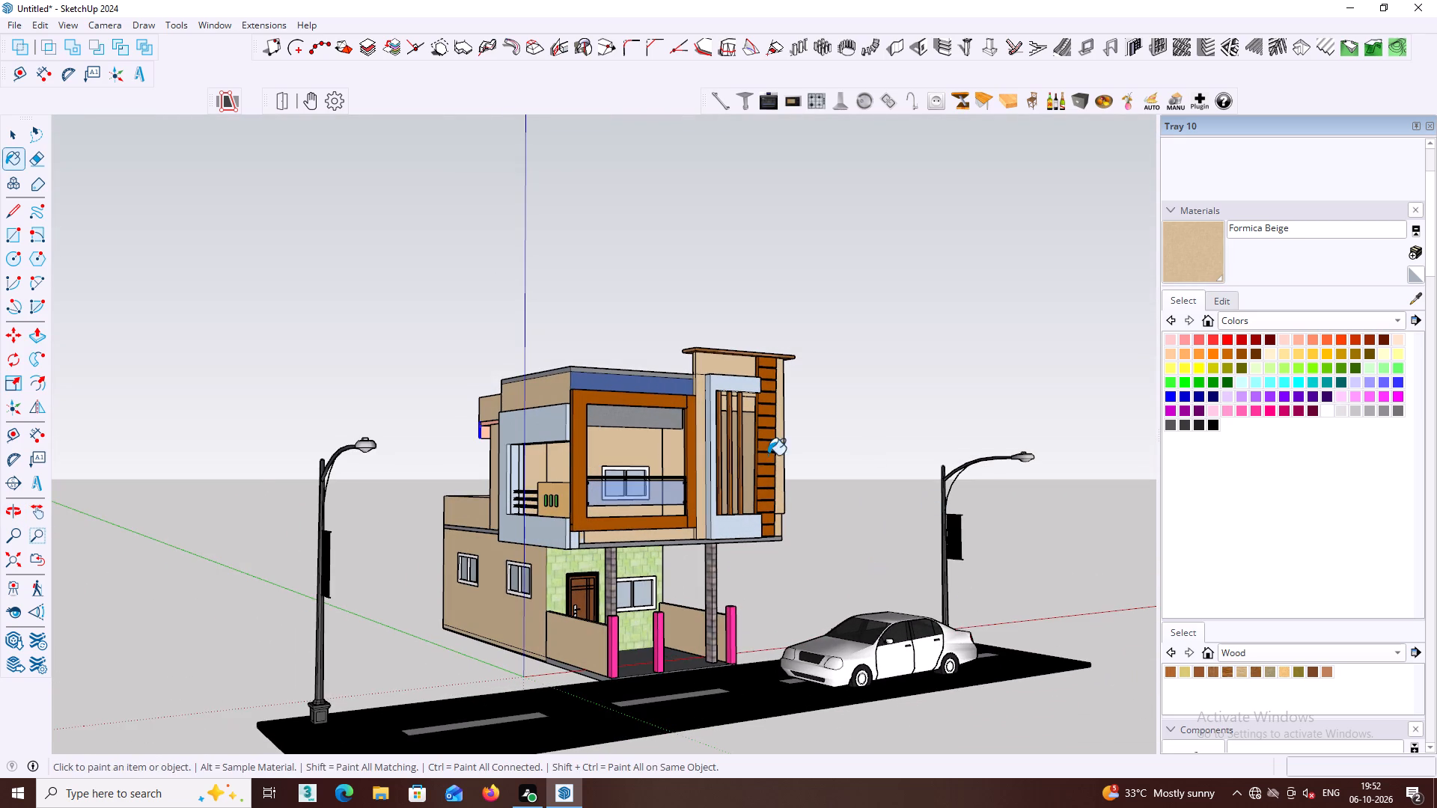
pyautogui.scroll(2, 768, 455)
pyautogui.moveTo(745, 447); pyautogui.dragTo(715, 437, button='middle')
pyautogui.moveTo(741, 444); pyautogui.dragTo(249, 510, button='middle')
pyautogui.moveTo(713, 479); pyautogui.dragTo(578, 493, button='middle')
pyautogui.scroll(1, 958, 395)
pyautogui.moveTo(948, 388); pyautogui.dragTo(832, 367, button='middle')
pyautogui.scroll(5, 927, 426)
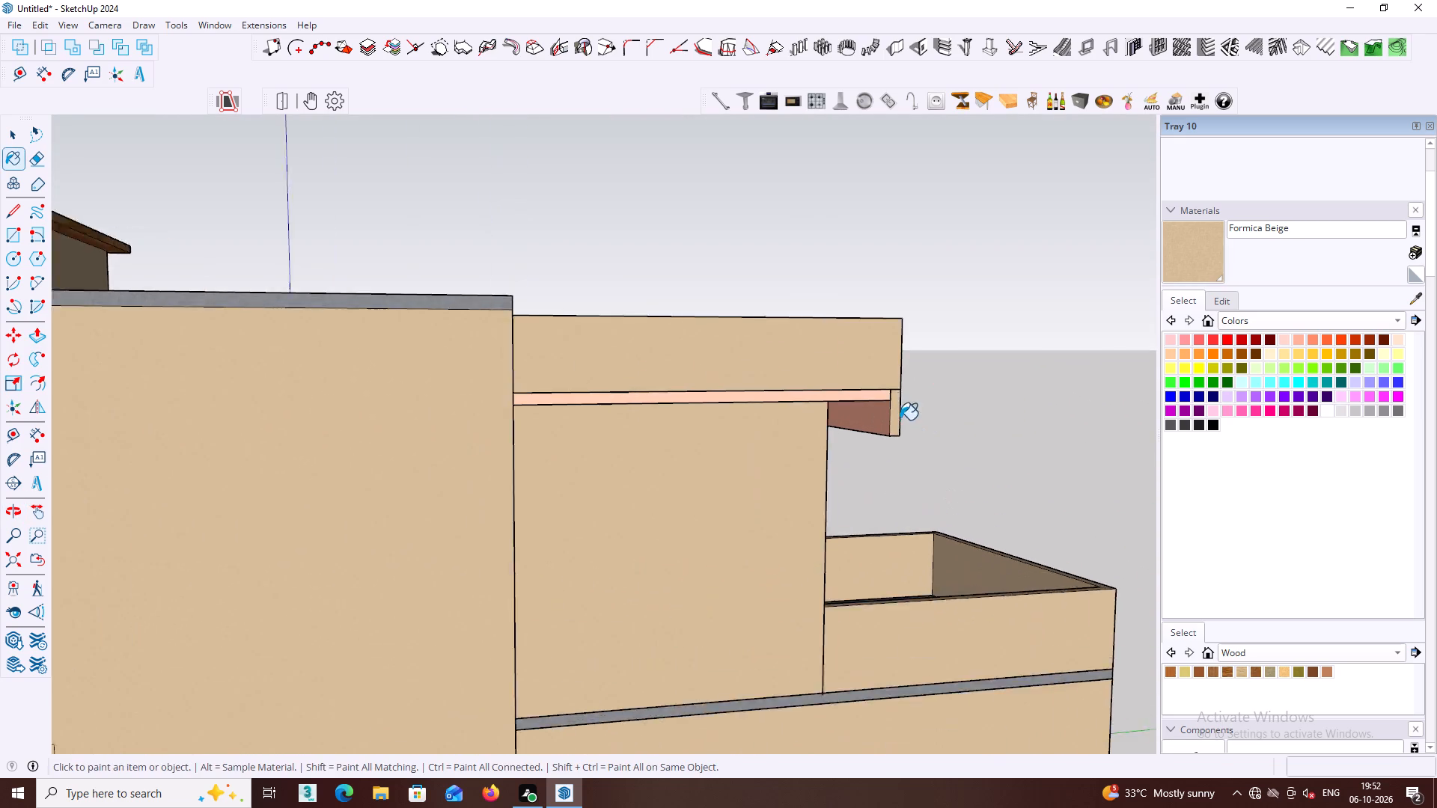
pyautogui.scroll(4, 900, 420)
pyautogui.click(883, 421)
pyautogui.click(870, 391)
# Paint the outer face, underside and end face of the rear overhang's drop beam with Formica Beige.
pyautogui.scroll(-2, 870, 391)
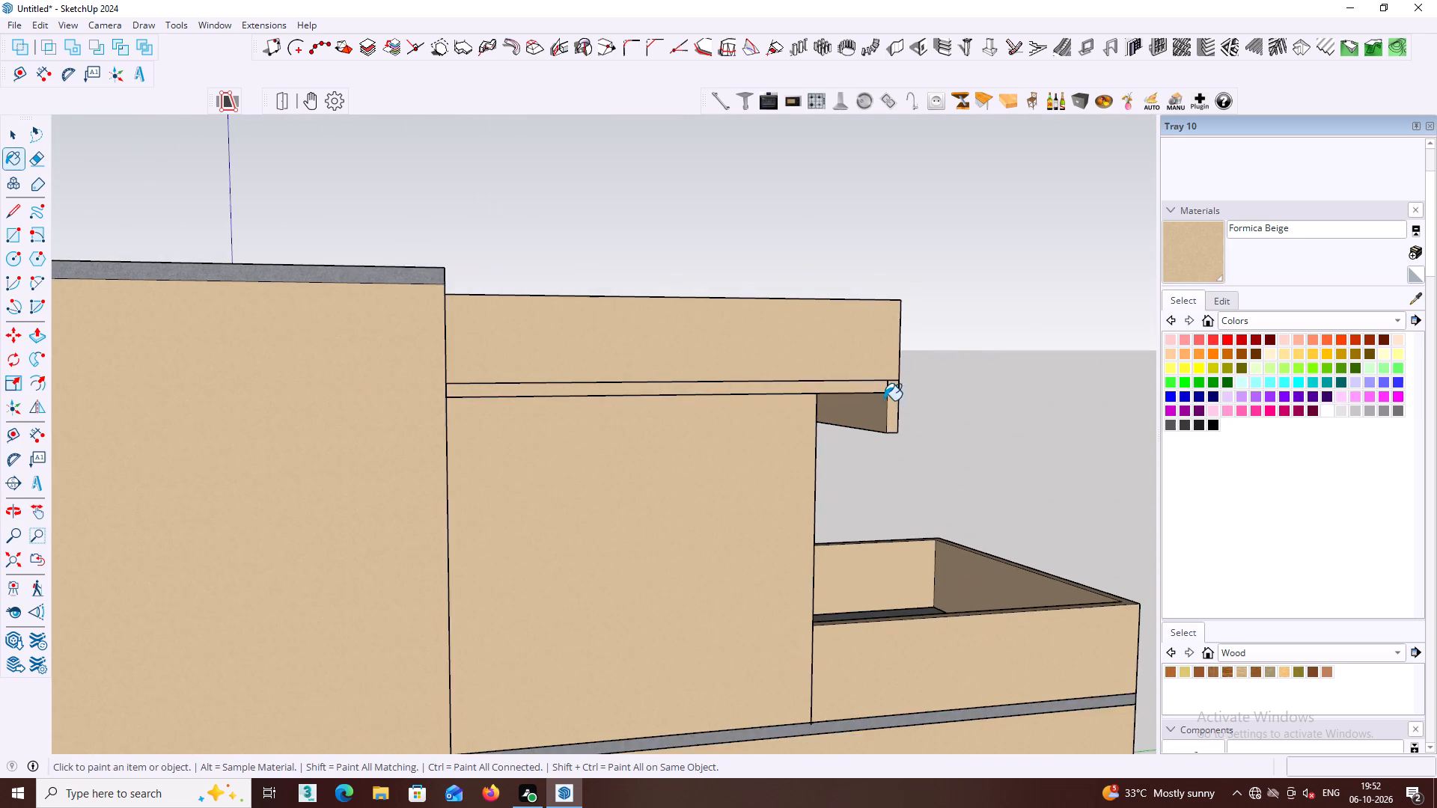
pyautogui.moveTo(882, 400); pyautogui.dragTo(505, 396, button='middle')
pyautogui.moveTo(683, 388); pyautogui.dragTo(661, 387, button='middle')
pyautogui.moveTo(810, 391); pyautogui.dragTo(387, 392, button='middle')
pyautogui.scroll(2, 454, 379)
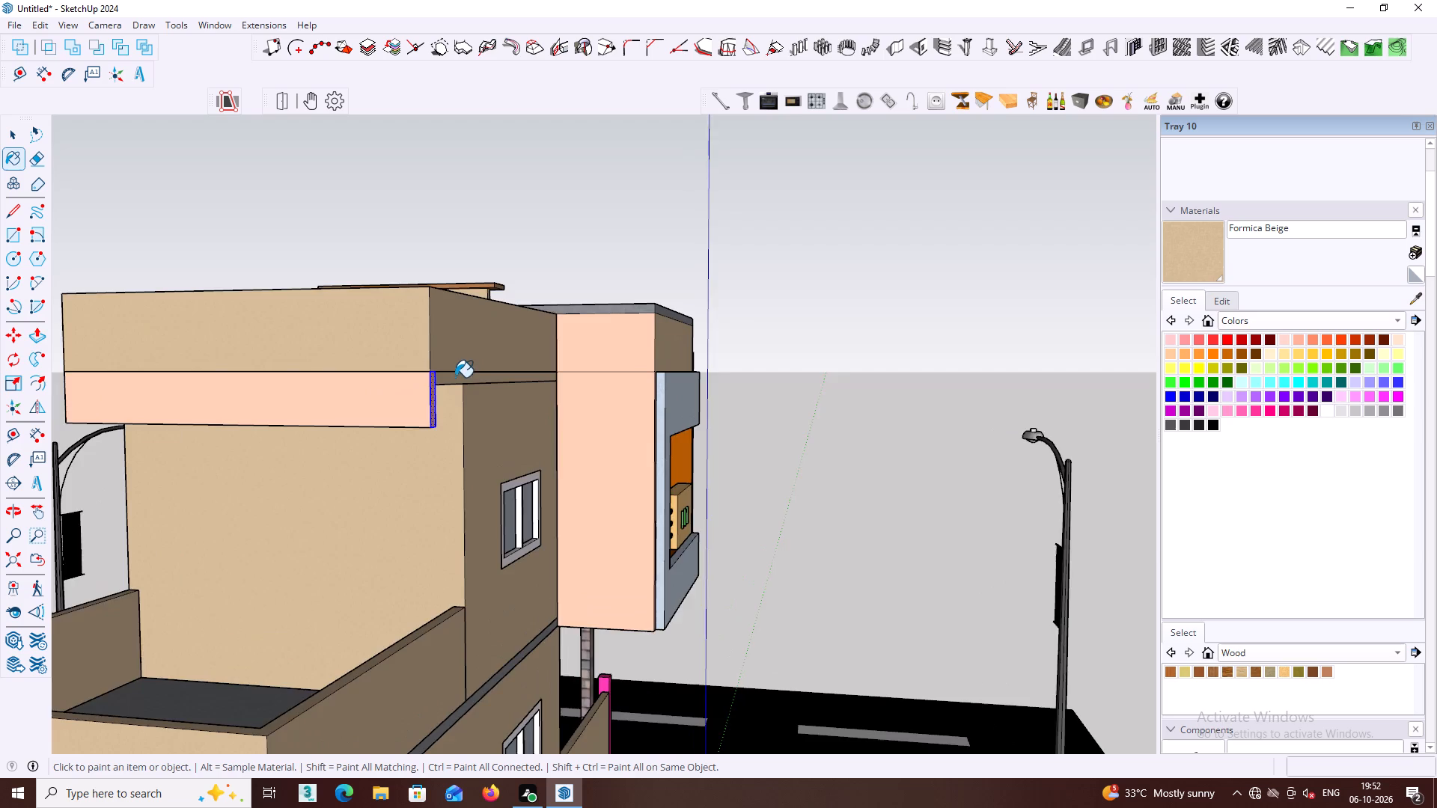
pyautogui.scroll(2, 455, 377)
pyautogui.press('space')
pyautogui.scroll(1, 427, 403)
pyautogui.moveTo(420, 402); pyautogui.dragTo(284, 405, button='middle')
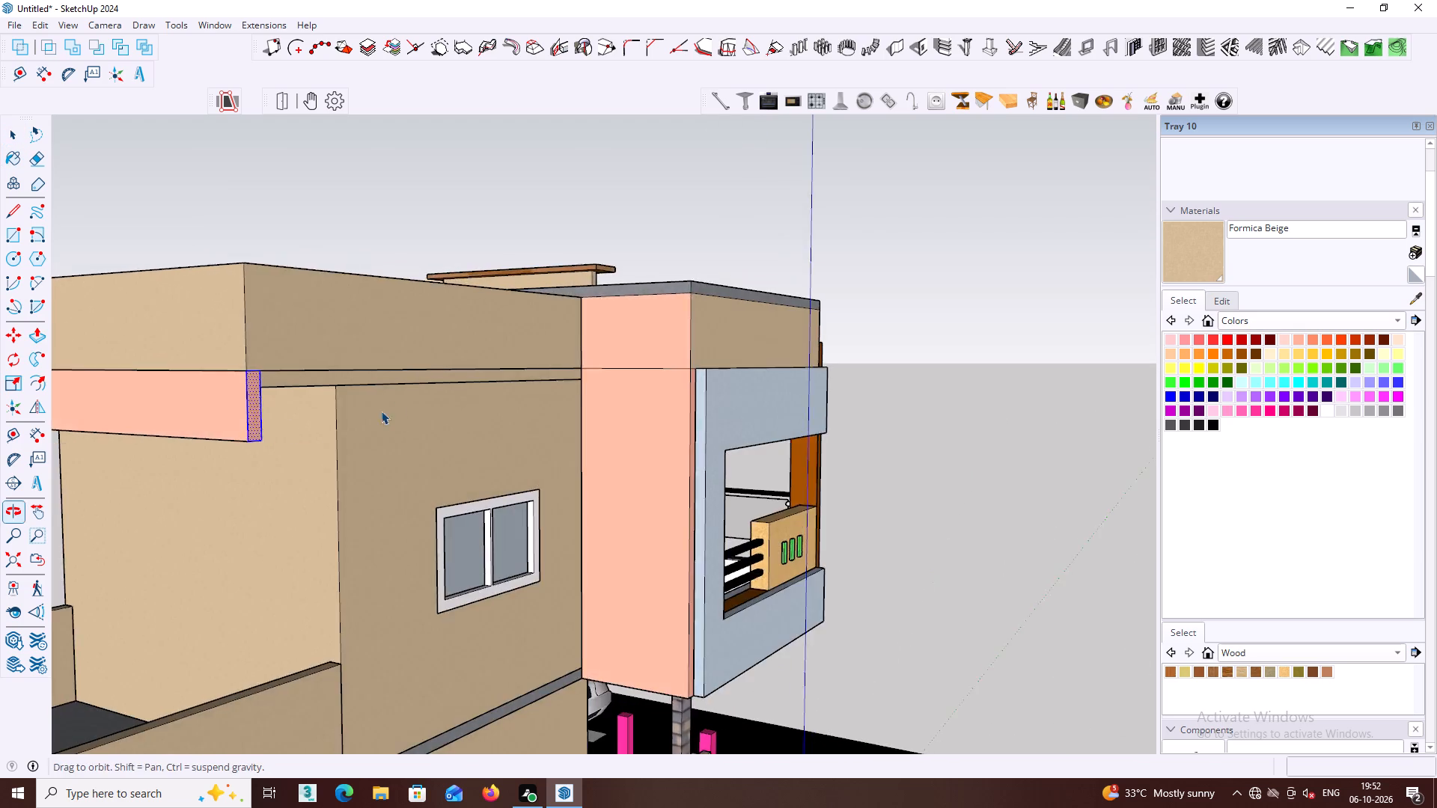
pyautogui.middleClick(394, 400)
pyautogui.scroll(-3, 394, 400)
pyautogui.scroll(-2, 816, 340)
pyautogui.click(1211, 259)
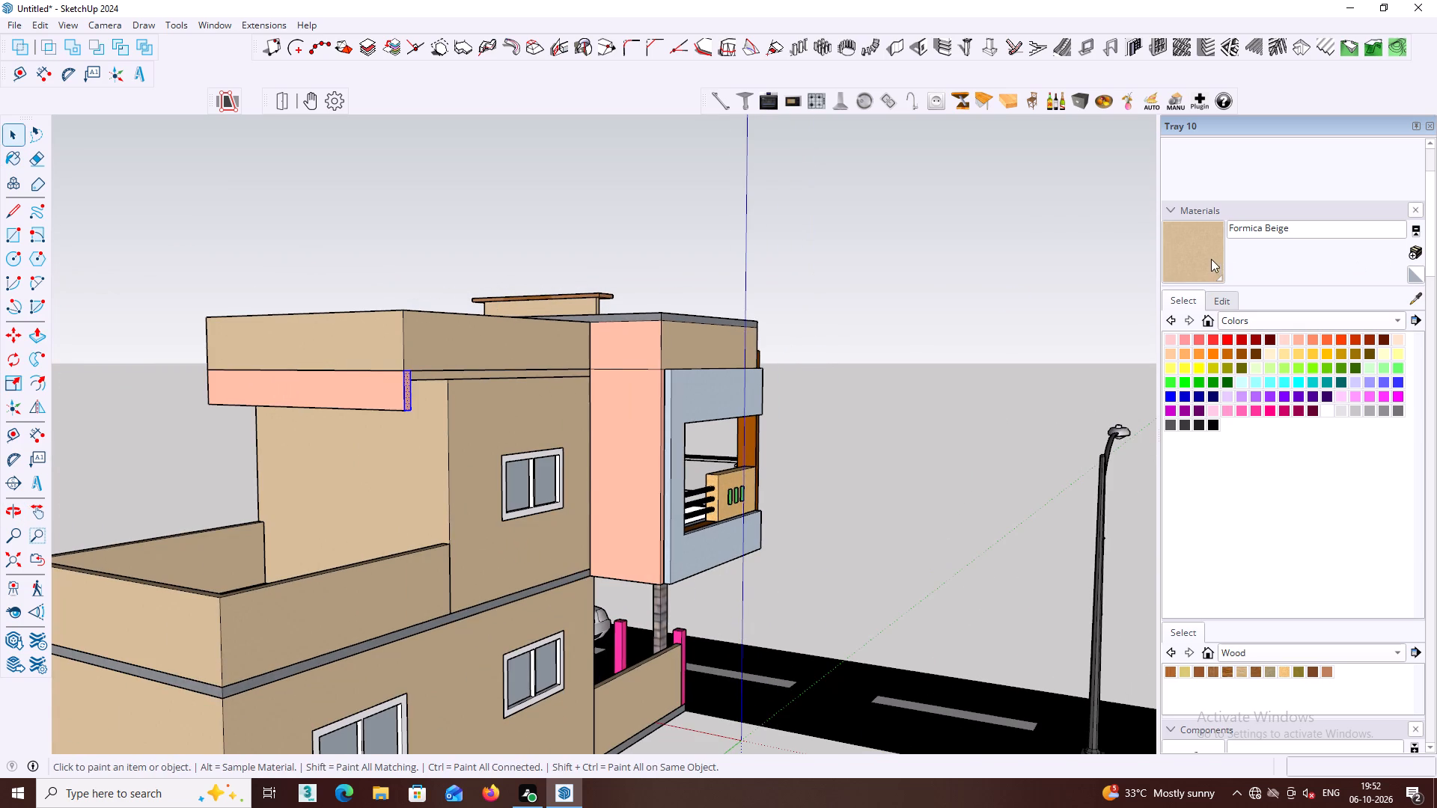
pyautogui.scroll(5, 599, 370)
pyautogui.click(242, 404)
pyautogui.moveTo(272, 403); pyautogui.dragTo(404, 381, button='middle')
pyautogui.moveTo(406, 380); pyautogui.dragTo(439, 265, button='middle')
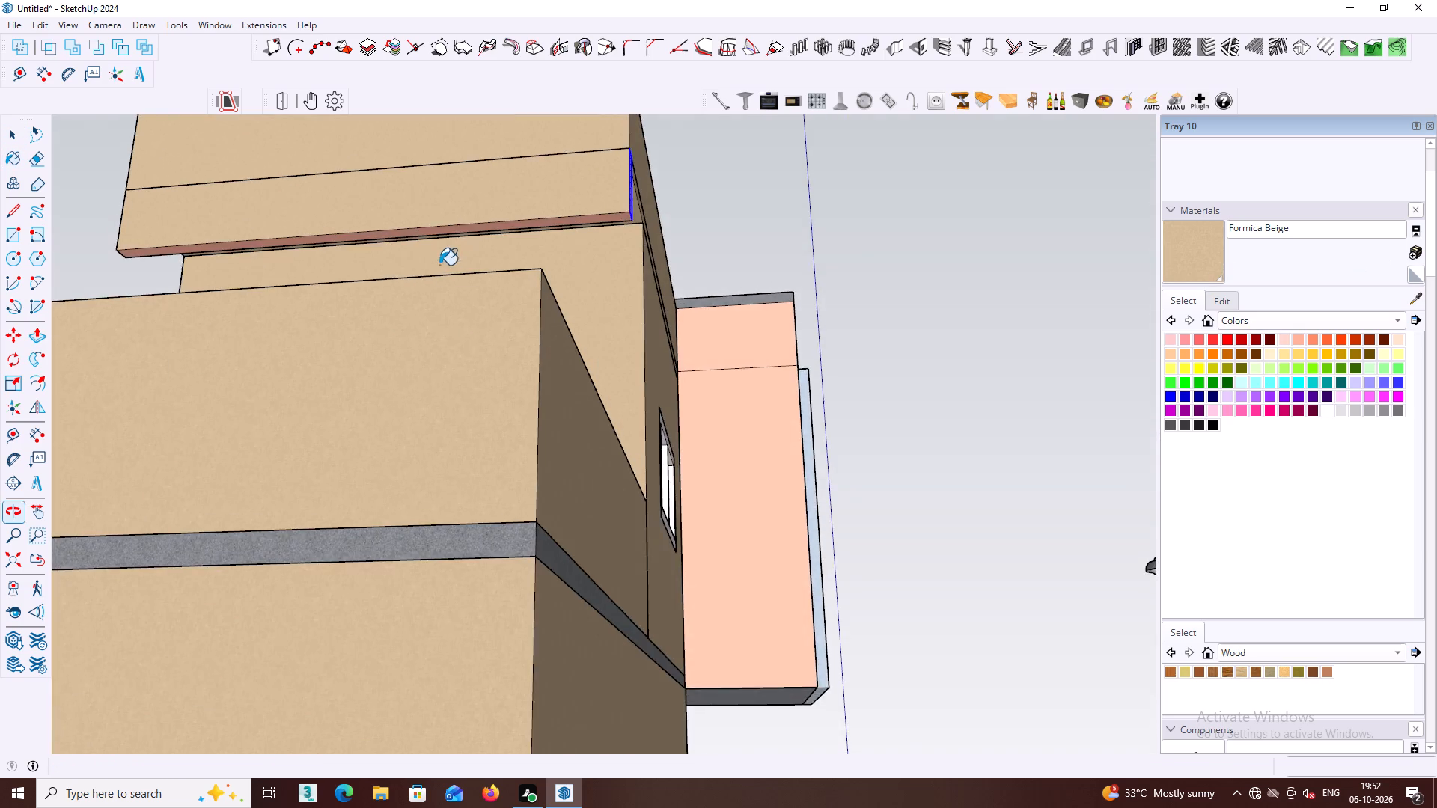
pyautogui.moveTo(439, 265); pyautogui.dragTo(439, 249, button='middle')
pyautogui.scroll(8, 439, 274)
pyautogui.click(463, 223)
pyautogui.middleClick(463, 224)
pyautogui.scroll(-5, 463, 224)
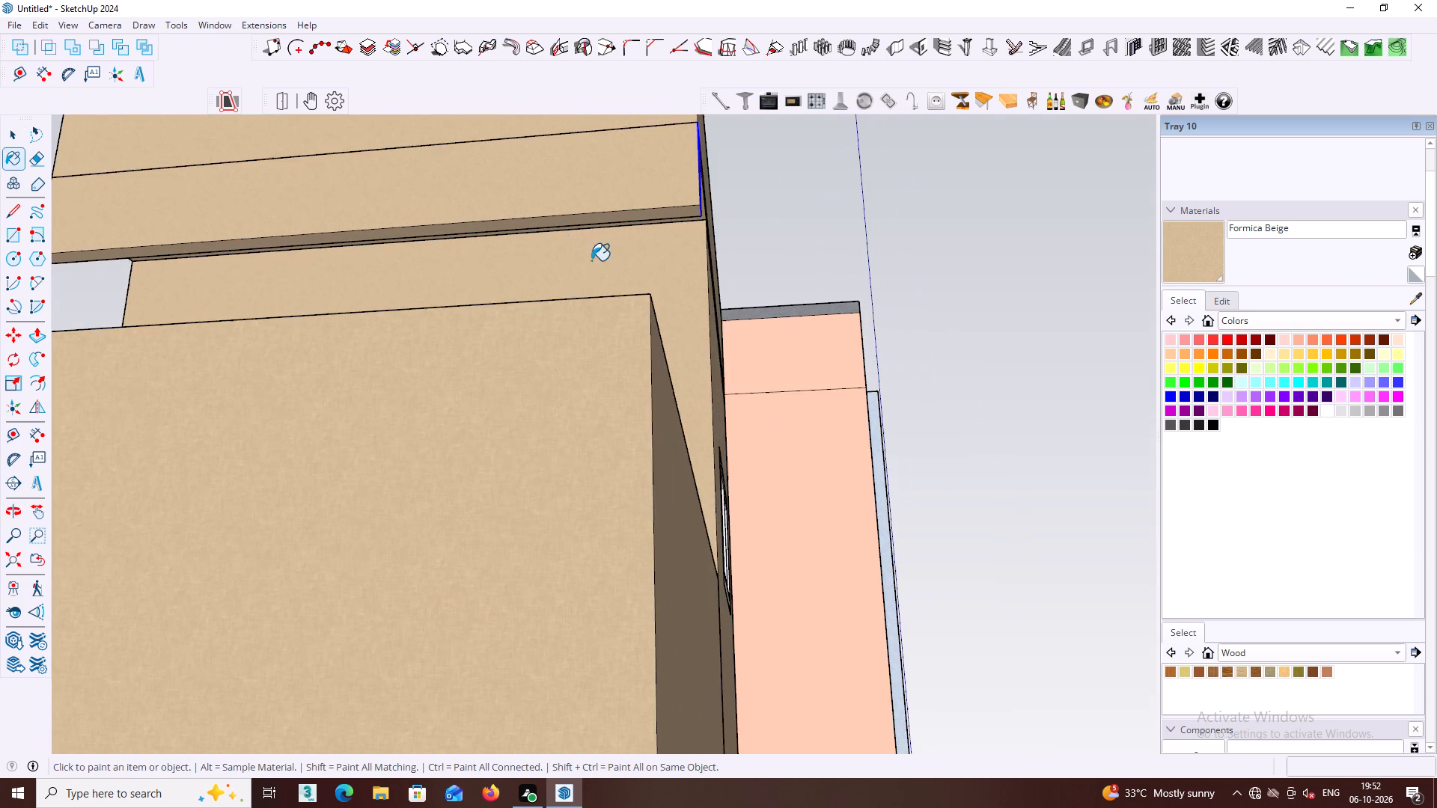
pyautogui.moveTo(596, 257); pyautogui.dragTo(561, 462, button='middle')
pyautogui.moveTo(628, 389); pyautogui.dragTo(598, 384, button='middle')
pyautogui.scroll(5, 598, 384)
pyautogui.click(559, 616)
pyautogui.scroll(-2, 553, 610)
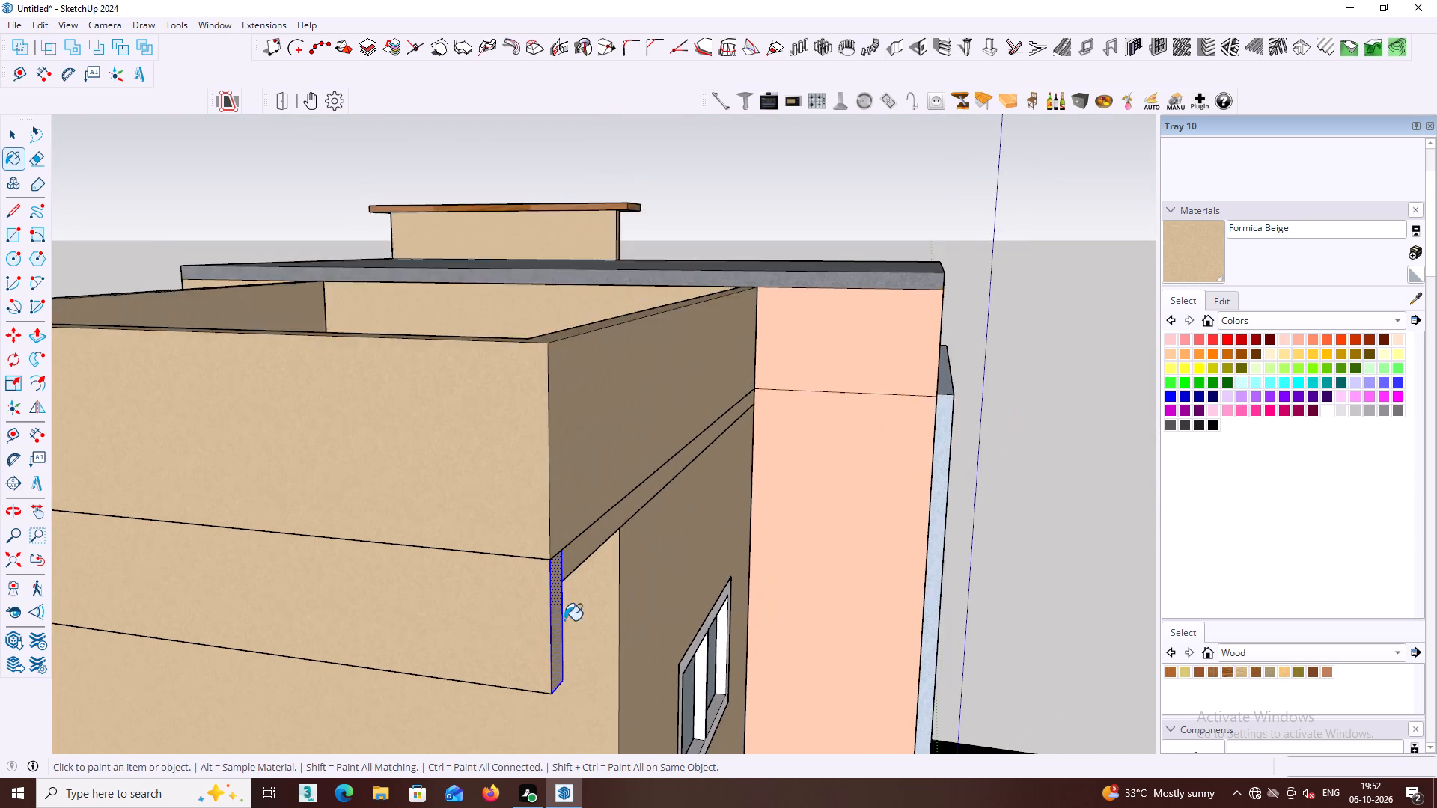
# Sample Blacktop Old 01 from the front roof slab and paint the rear roof slab inside the parapet with it.
pyautogui.scroll(-10, 564, 620)
pyautogui.moveTo(486, 586); pyautogui.dragTo(687, 550, button='middle')
pyautogui.keyDown('shift'); pyautogui.moveTo(597, 546); pyautogui.dragTo(888, 512, button='middle'); pyautogui.keyUp('shift')
pyautogui.moveTo(596, 520); pyautogui.dragTo(888, 512, button='middle')
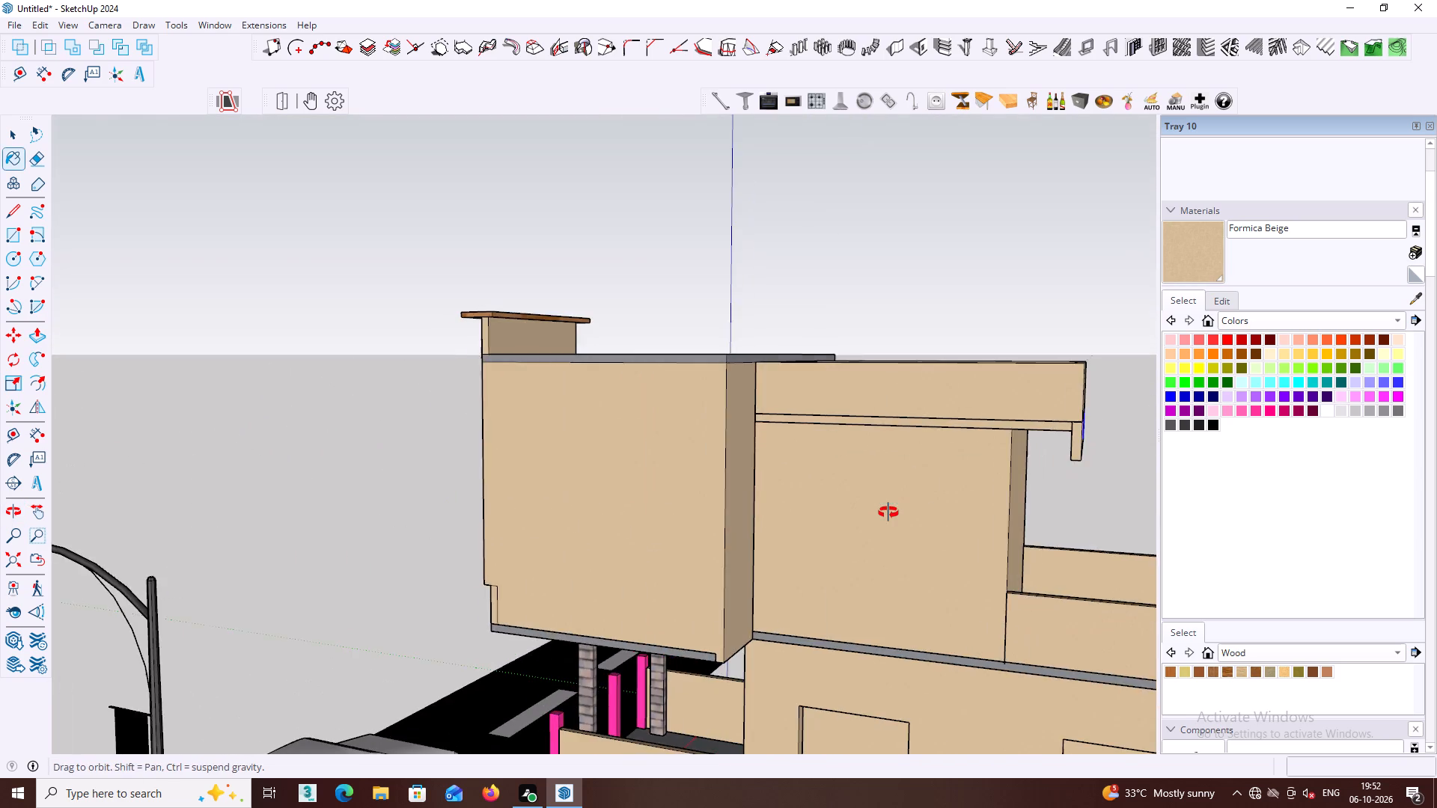
pyautogui.moveTo(888, 512); pyautogui.dragTo(766, 625, button='middle')
pyautogui.press('space')
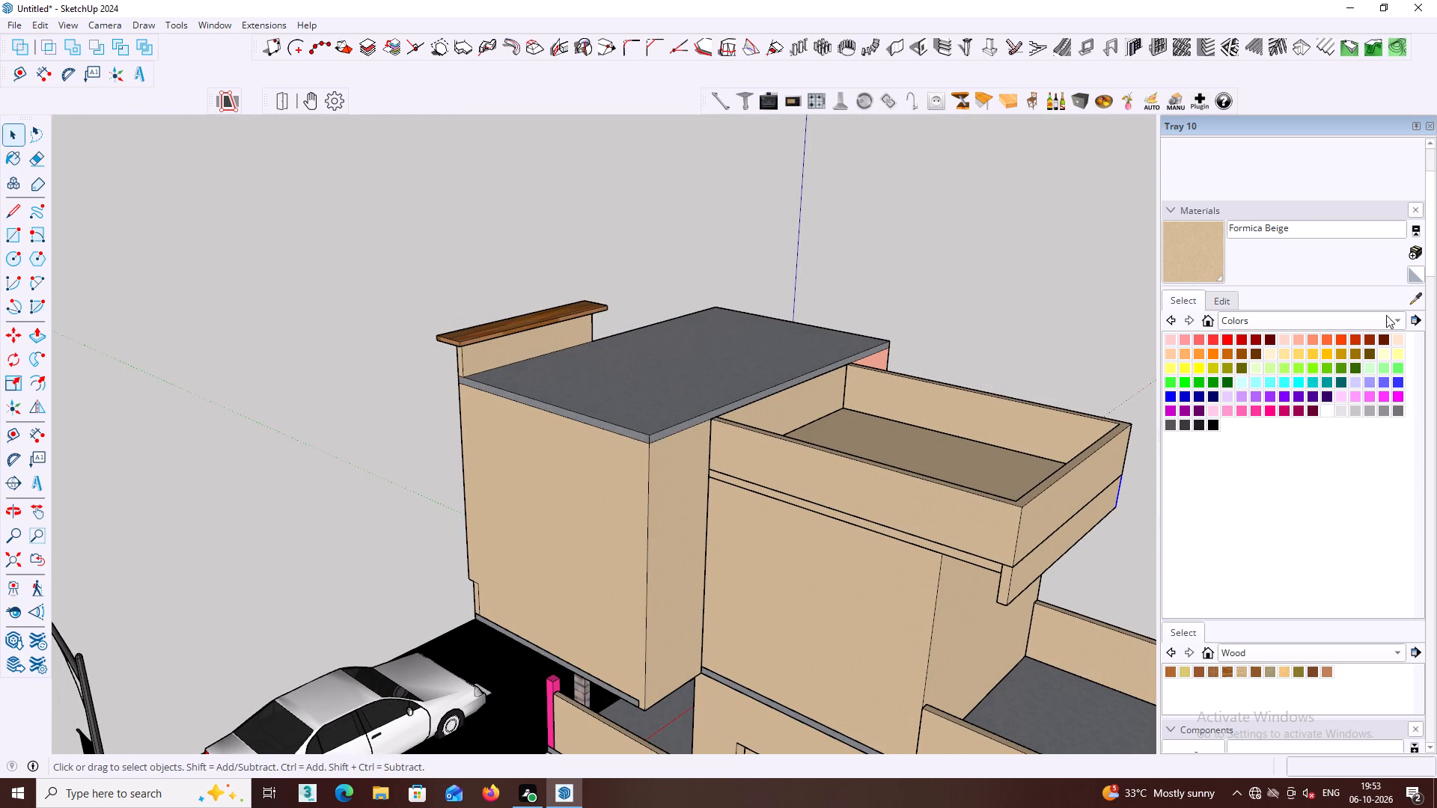
pyautogui.click(1414, 302)
pyautogui.click(766, 365)
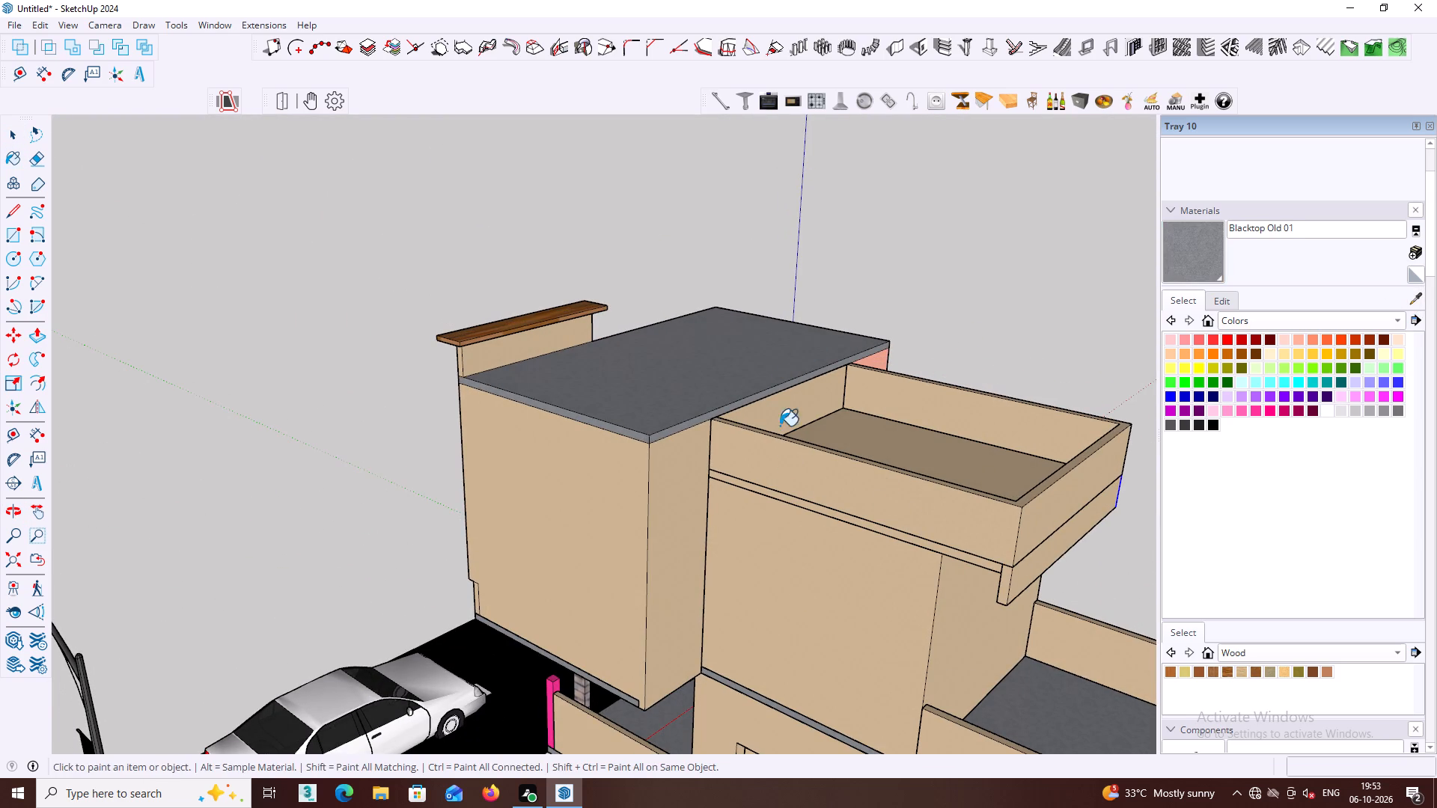
pyautogui.scroll(10, 797, 496)
pyautogui.click(808, 512)
pyautogui.scroll(-7, 807, 517)
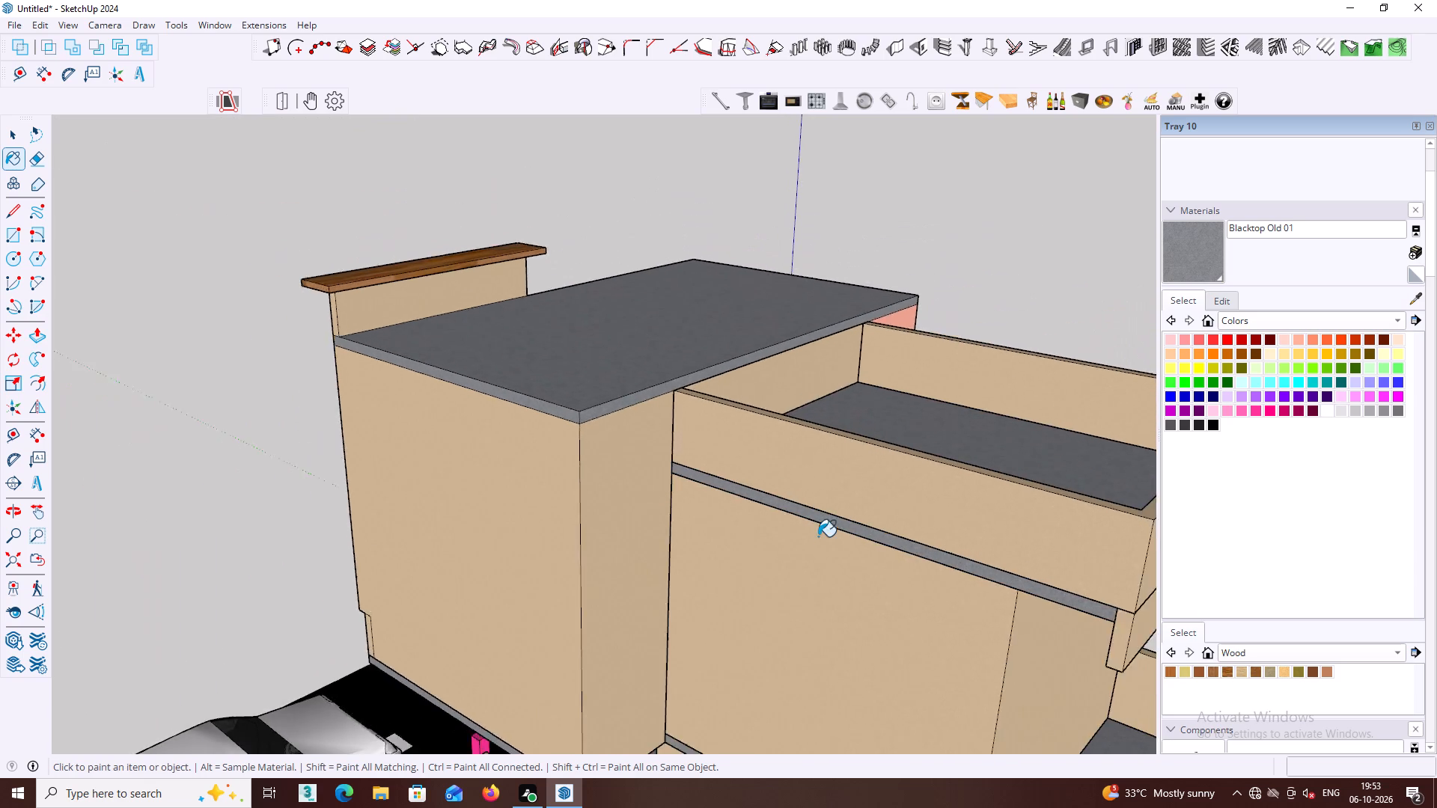
# Examine the house exterior from the rear, the street front and the porch for surfaces still needing material.
pyautogui.scroll(-6, 818, 536)
pyautogui.keyDown('shift'); pyautogui.moveTo(831, 555); pyautogui.dragTo(796, 438, button='middle'); pyautogui.keyUp('shift')
pyautogui.keyDown('shift'); pyautogui.moveTo(815, 571); pyautogui.dragTo(751, 483, button='middle'); pyautogui.keyUp('shift')
pyautogui.moveTo(800, 481); pyautogui.dragTo(789, 457, button='middle')
pyautogui.moveTo(717, 512); pyautogui.dragTo(795, 454, button='middle')
pyautogui.press('space')
pyautogui.click(570, 703)
pyautogui.moveTo(700, 668); pyautogui.dragTo(1110, 631, button='middle')
pyautogui.moveTo(647, 614); pyautogui.dragTo(1020, 607, button='middle')
pyautogui.middleClick(749, 602)
pyautogui.scroll(-3, 749, 602)
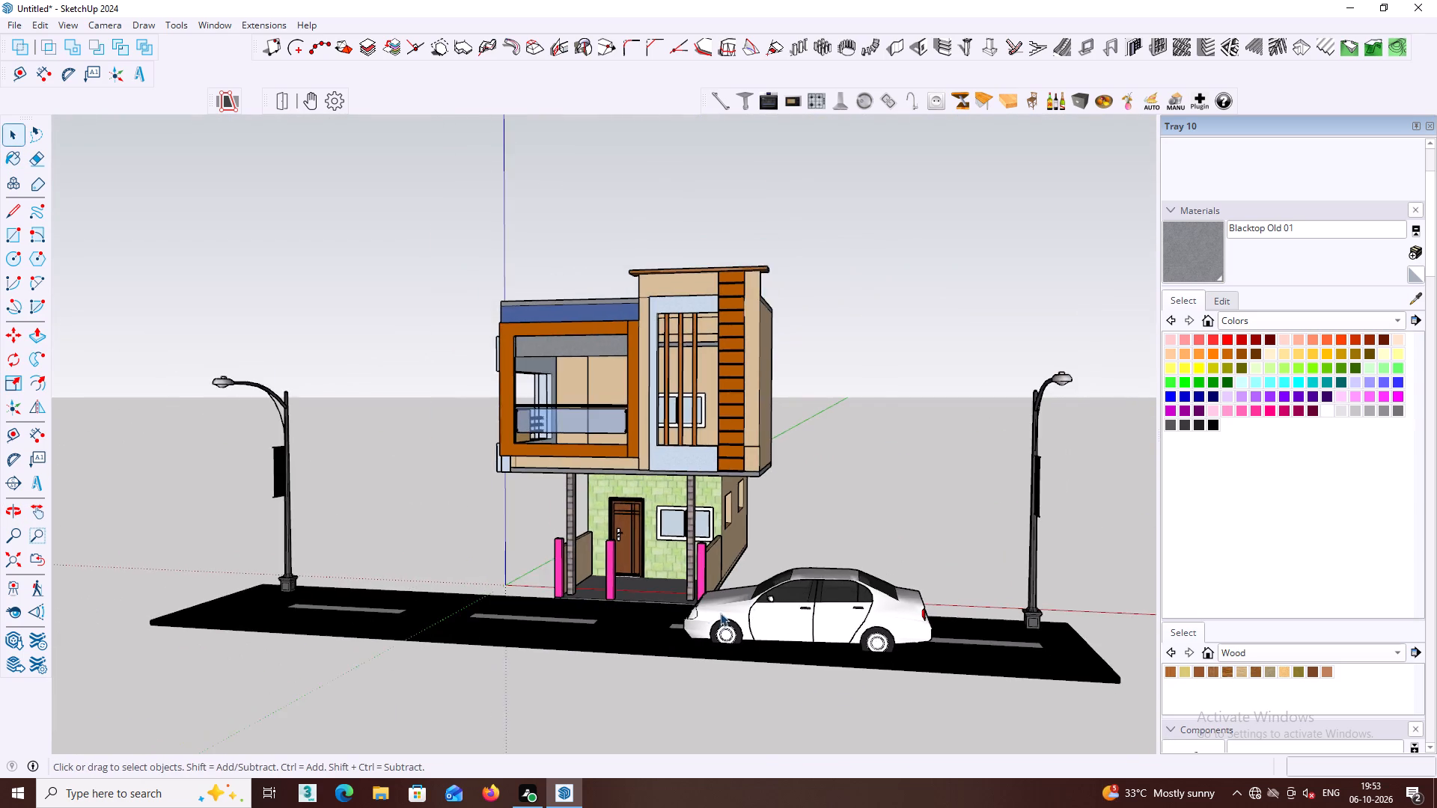
pyautogui.moveTo(677, 601); pyautogui.dragTo(927, 577, button='middle')
pyautogui.scroll(3, 745, 569)
pyautogui.moveTo(670, 563); pyautogui.dragTo(701, 480, button='middle')
pyautogui.moveTo(624, 504); pyautogui.dragTo(579, 511, button='middle')
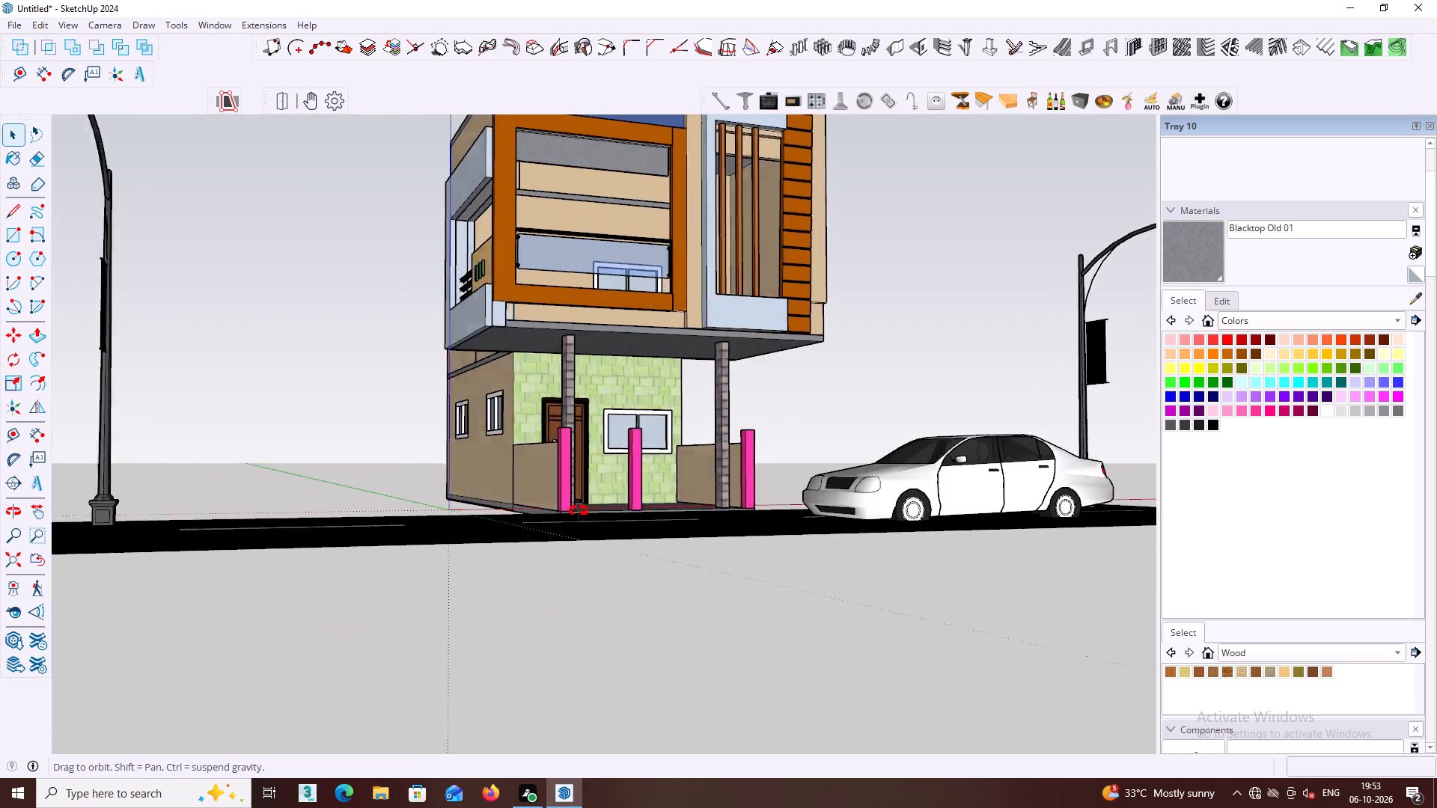
pyautogui.moveTo(579, 511); pyautogui.dragTo(561, 634, button='middle')
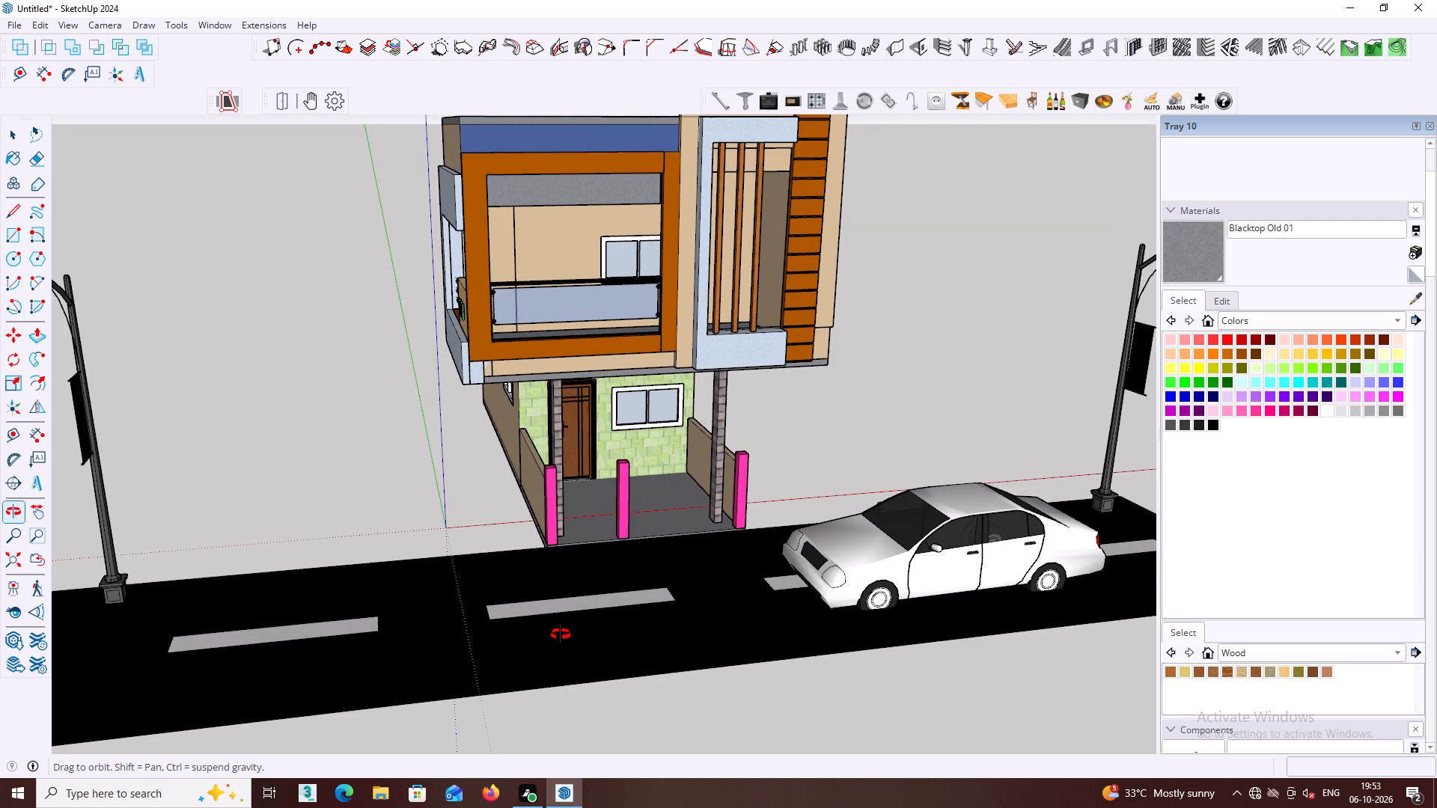
pyautogui.moveTo(561, 634); pyautogui.dragTo(591, 530, button='middle')
# Open the ground-floor front window beside the door for editing and paint its frame with Wood Bamboo.
pyautogui.scroll(7, 654, 389)
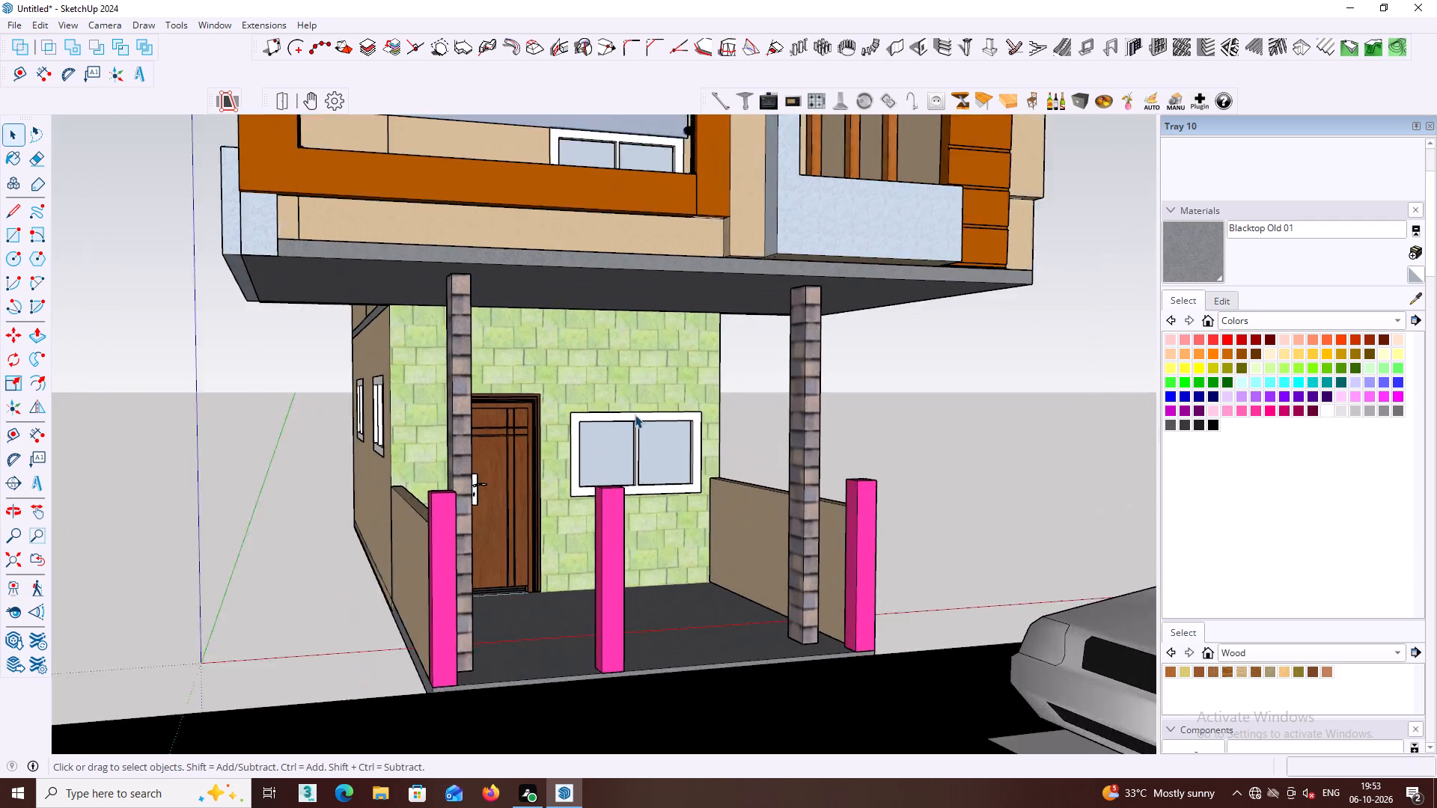
pyautogui.moveTo(628, 444); pyautogui.dragTo(626, 498, button='middle')
pyautogui.scroll(9, 620, 432)
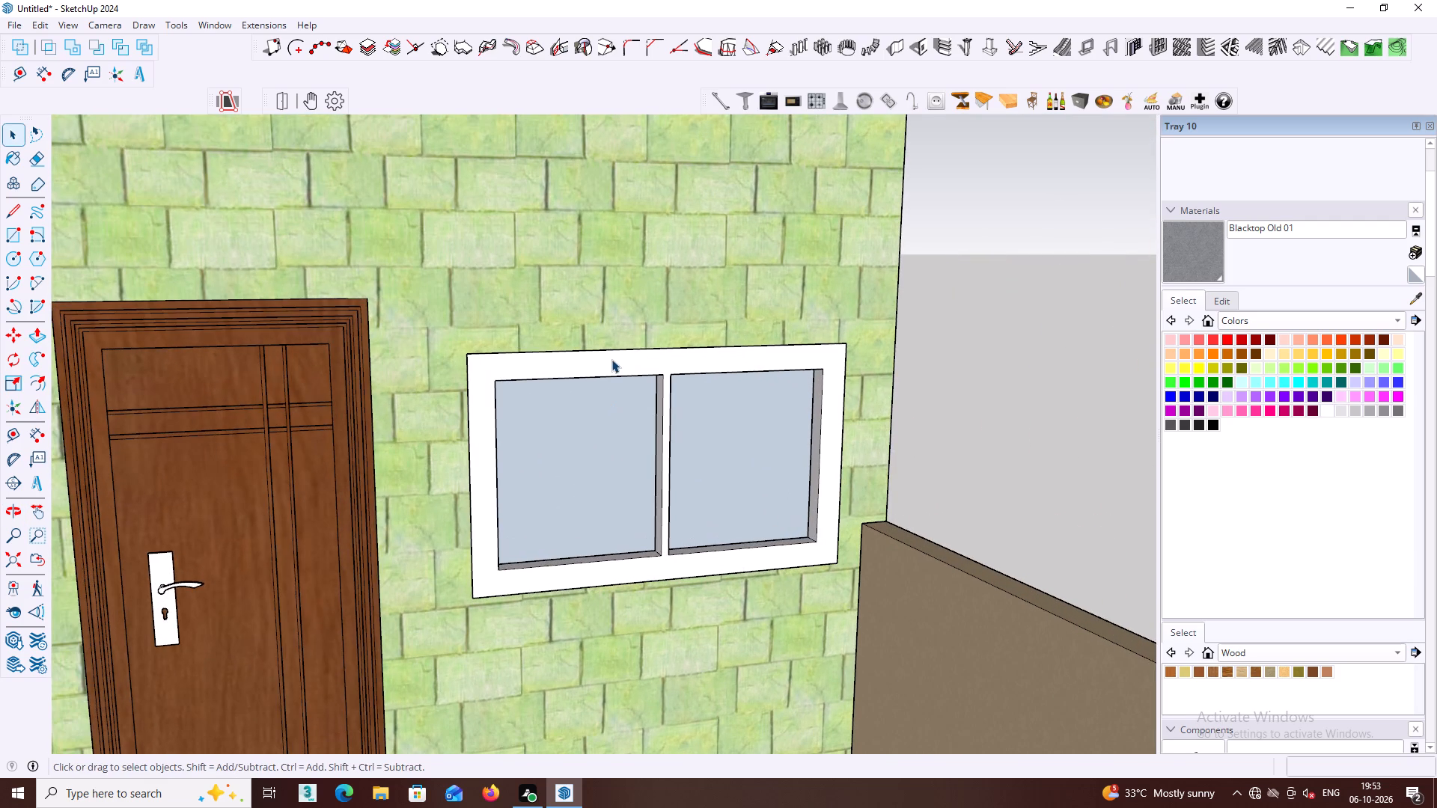
pyautogui.tripleClick(611, 359)
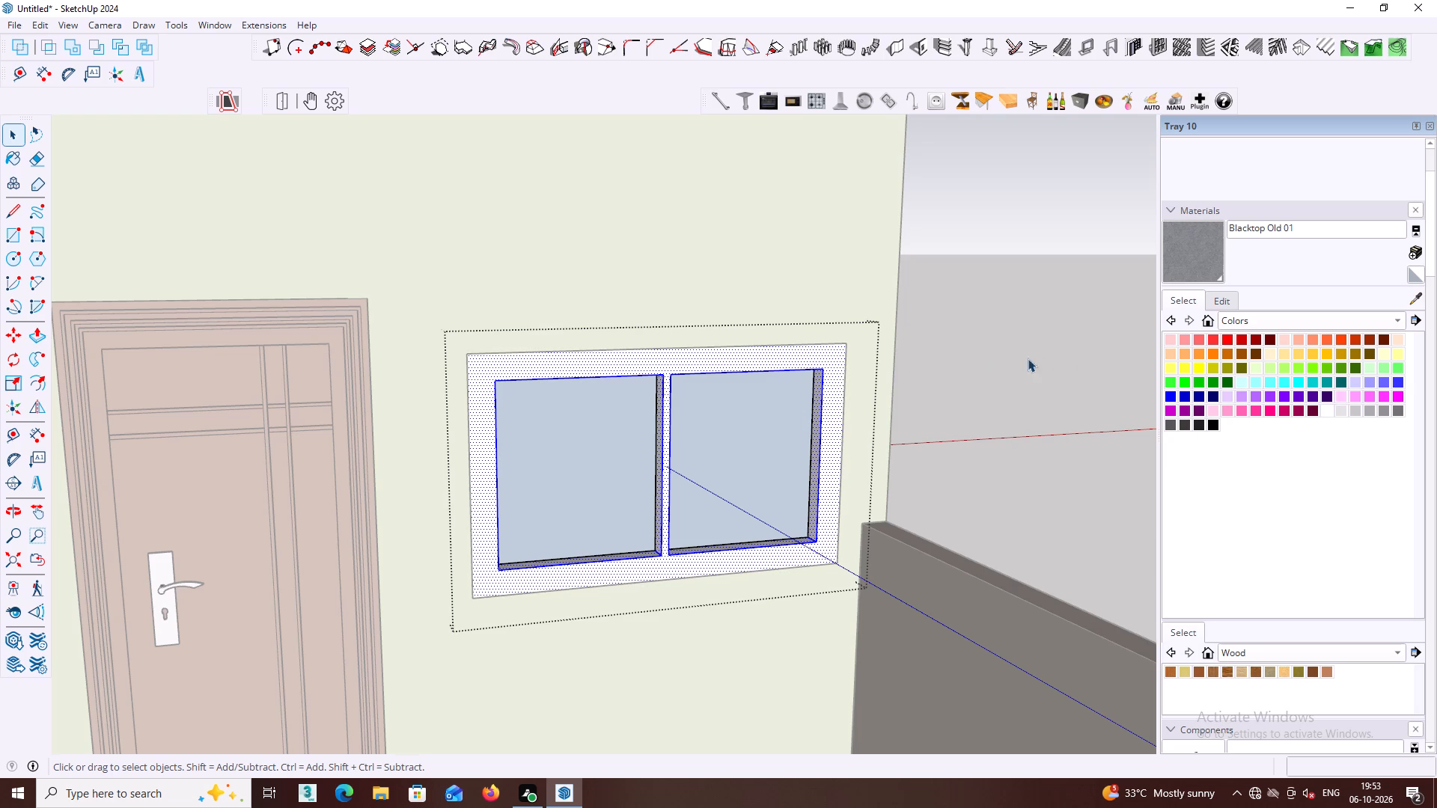
pyautogui.click(1397, 320)
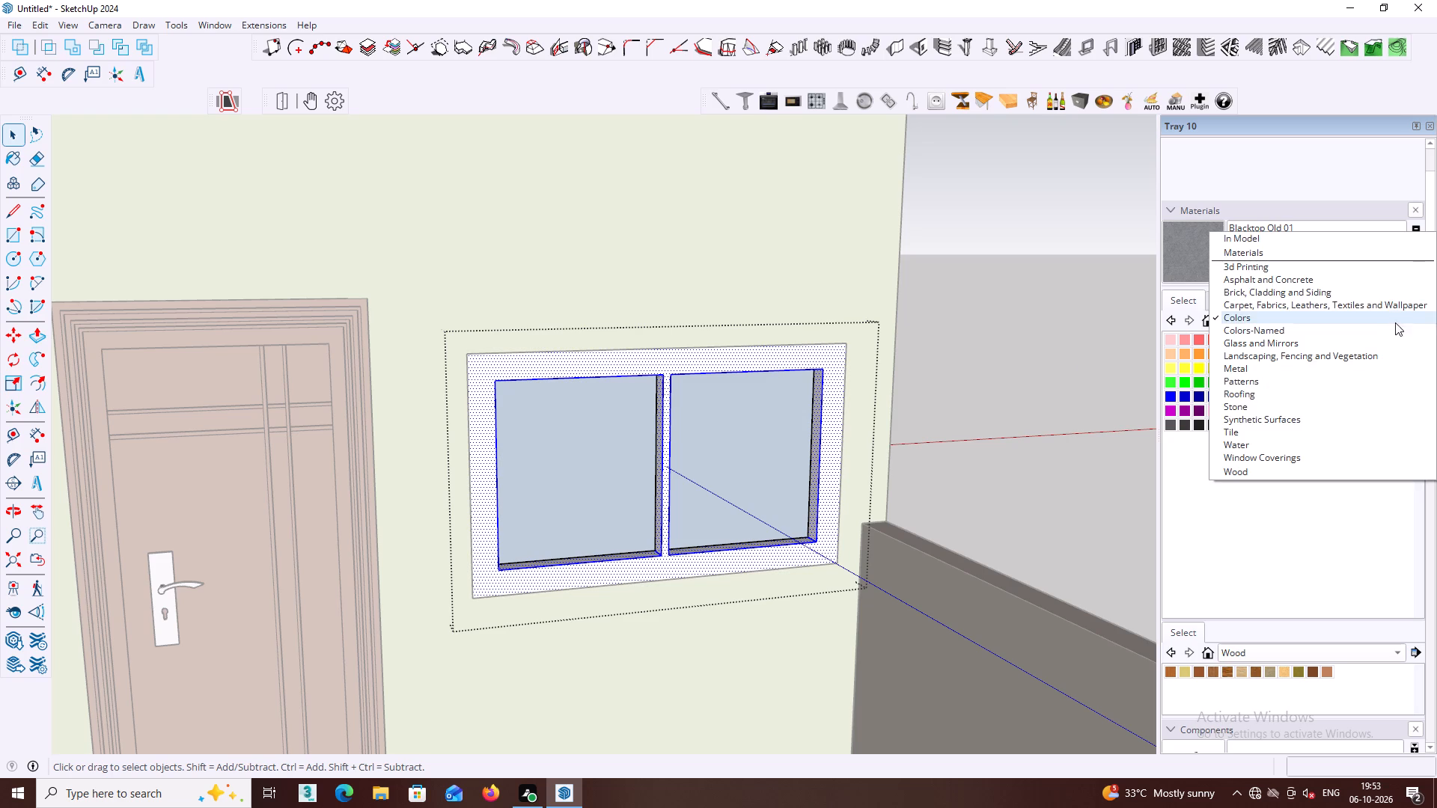
pyautogui.click(1255, 480)
pyautogui.click(1401, 320)
pyautogui.click(1247, 473)
pyautogui.click(1168, 337)
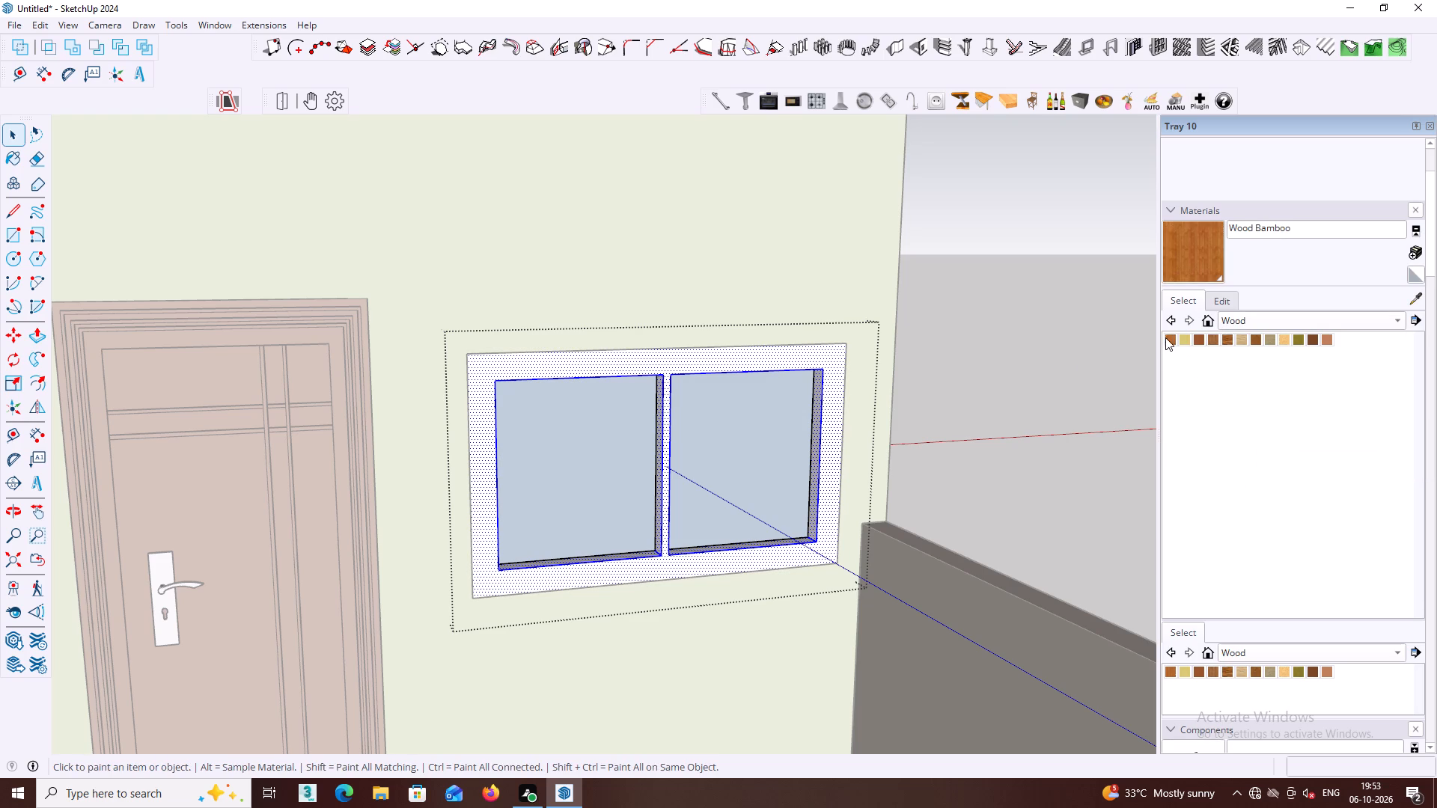
pyautogui.click(806, 368)
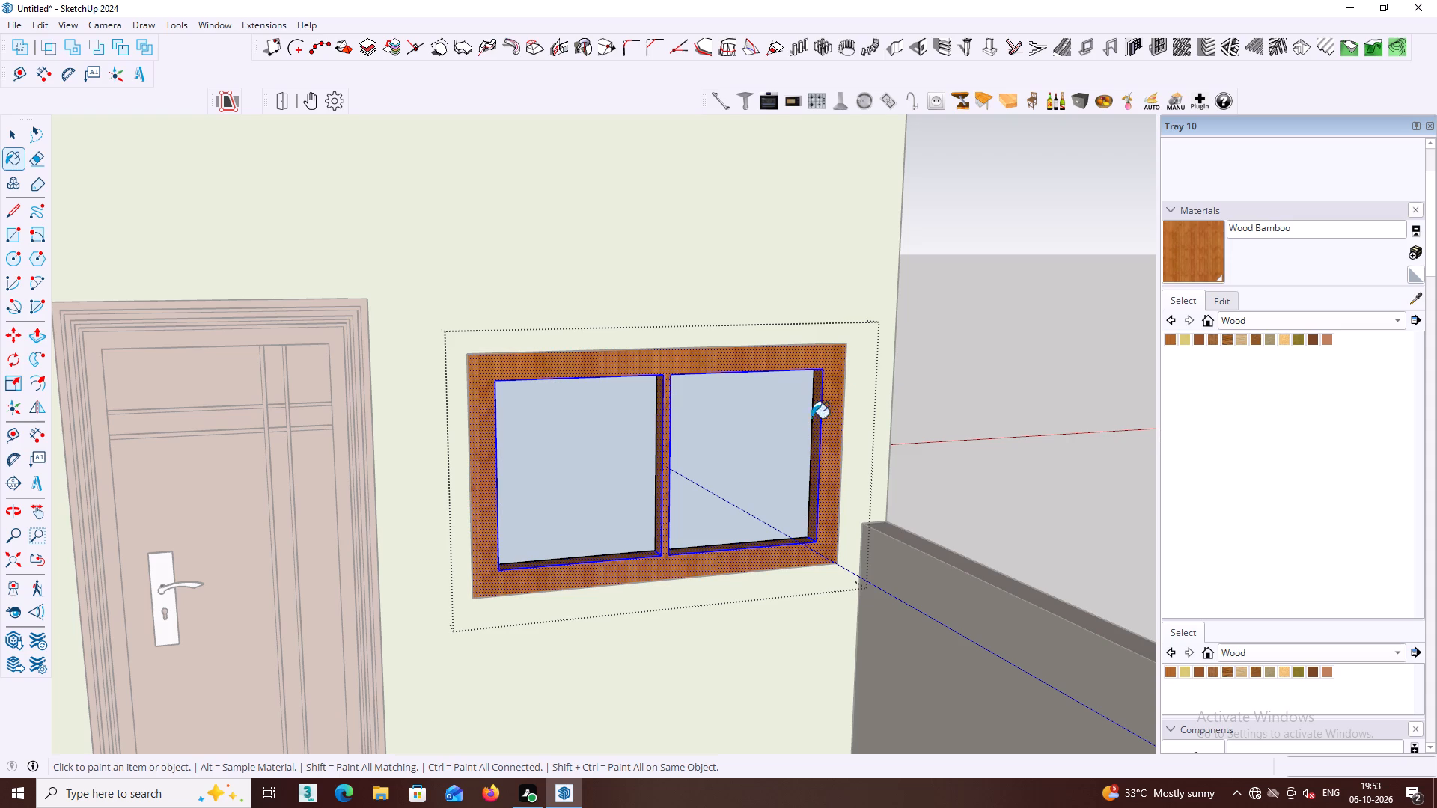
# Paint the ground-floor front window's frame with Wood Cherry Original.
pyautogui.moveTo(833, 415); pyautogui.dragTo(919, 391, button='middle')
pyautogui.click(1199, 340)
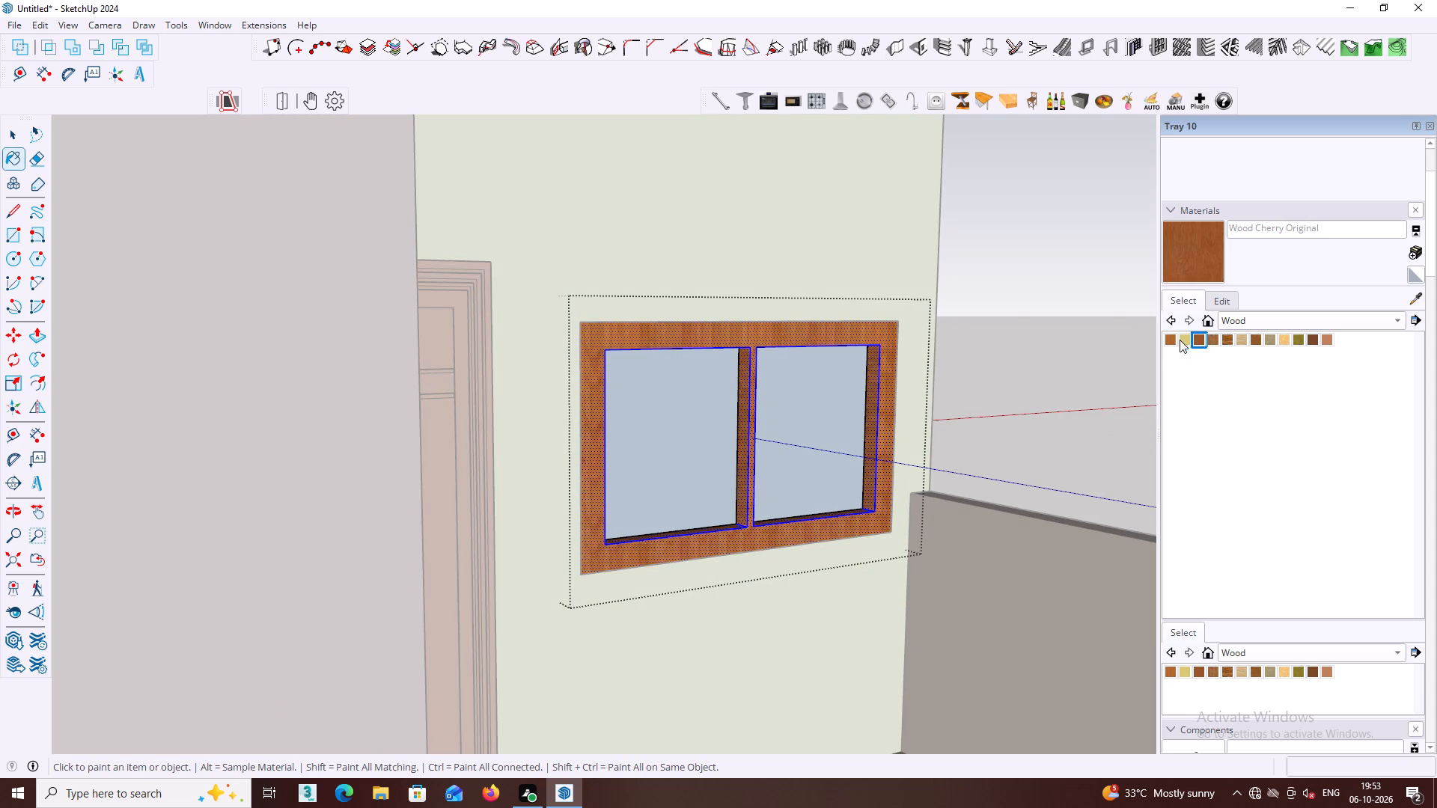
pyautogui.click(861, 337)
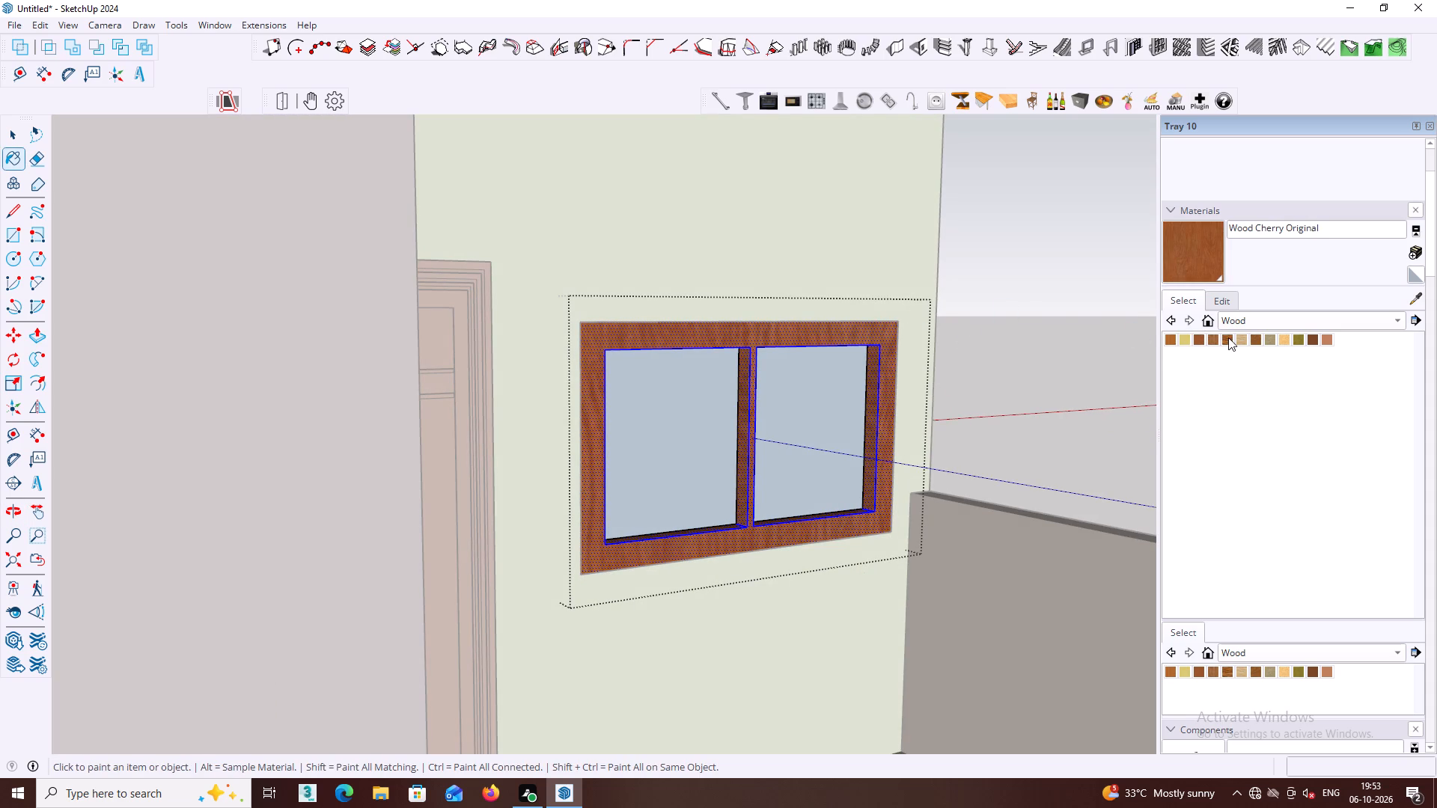
# Repaint the ground-floor front window's frame with Wood Floor and close the window group.
pyautogui.click(1228, 337)
pyautogui.click(1210, 343)
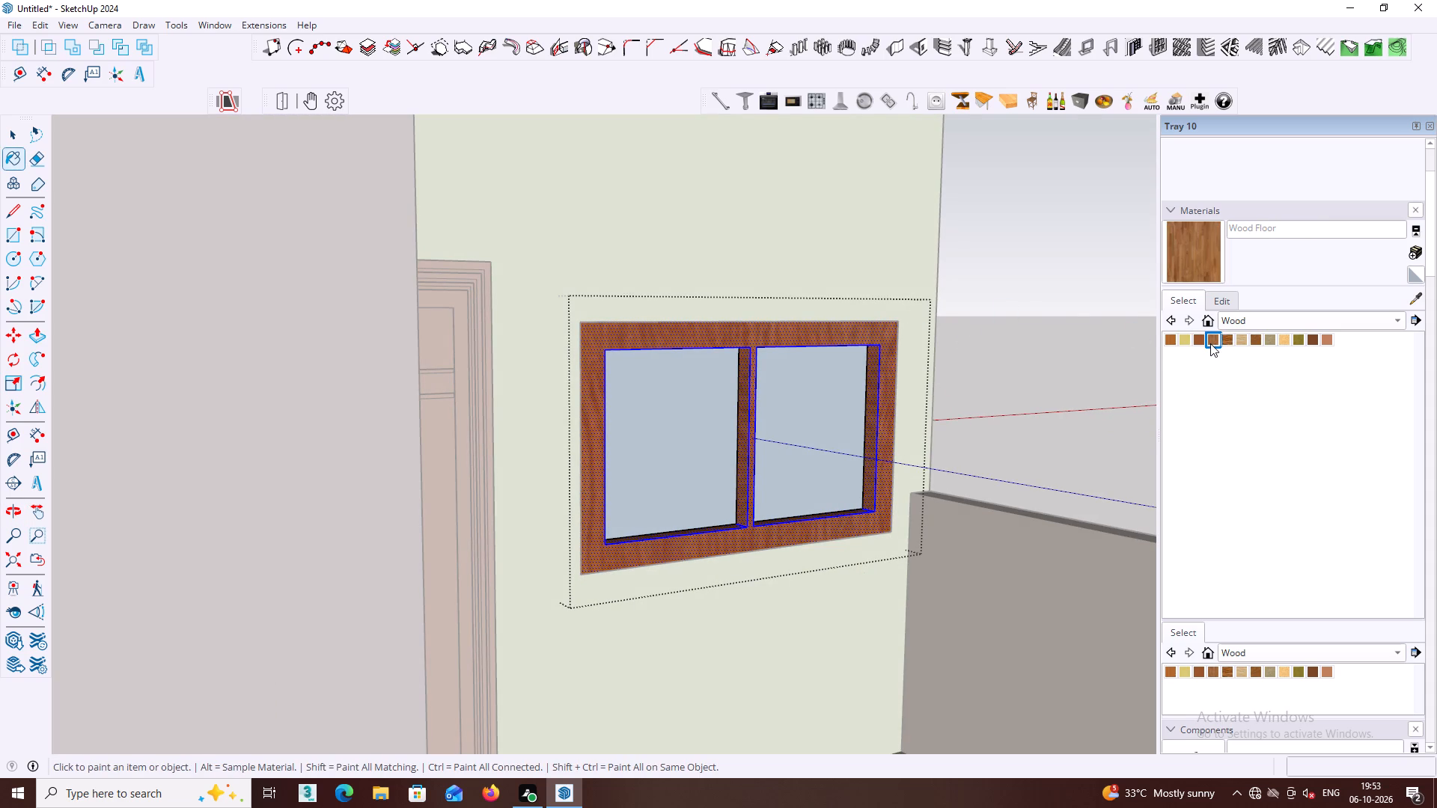
pyautogui.click(872, 336)
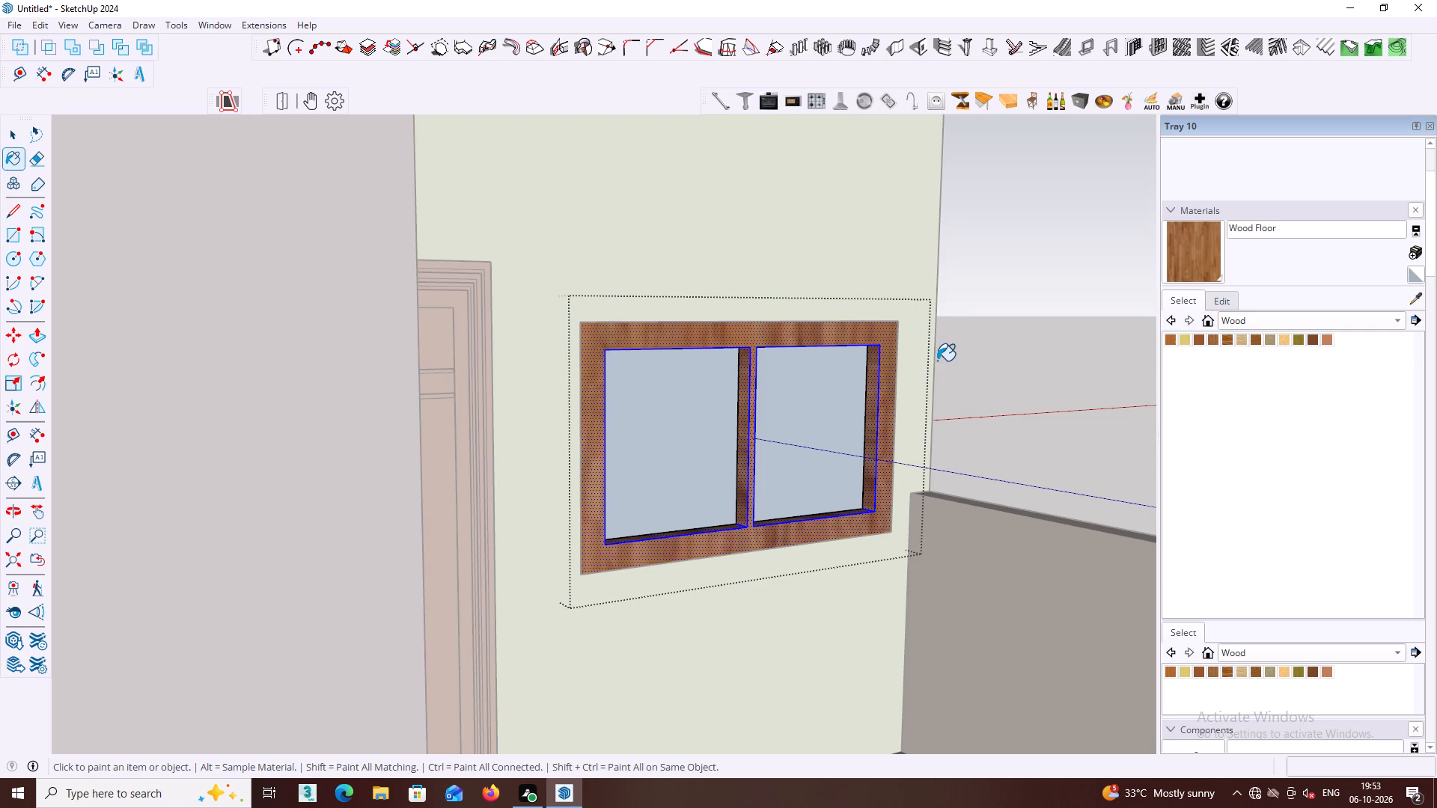
pyautogui.press('space')
pyautogui.click(1037, 361)
# Sample Wood Floor from the front window's frame and paint both ground-floor windows on the adjoining side wall with it.
pyautogui.middleClick(921, 457)
pyautogui.scroll(-4, 918, 474)
pyautogui.moveTo(886, 494); pyautogui.dragTo(939, 515, button='middle')
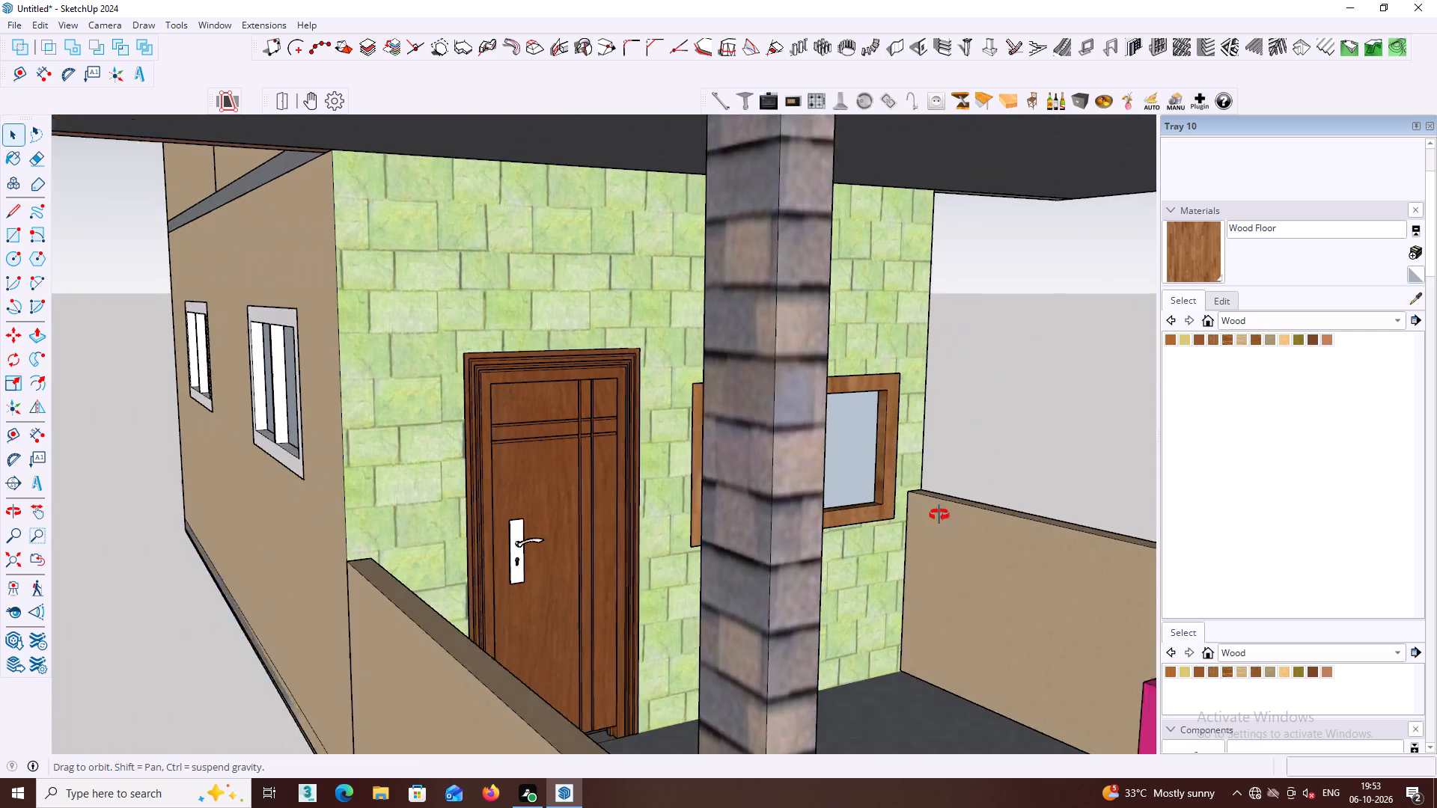
pyautogui.moveTo(939, 515); pyautogui.dragTo(975, 517, button='middle')
pyautogui.keyDown('shift'); pyautogui.moveTo(964, 517); pyautogui.dragTo(1050, 474, button='middle'); pyautogui.keyUp('shift')
pyautogui.moveTo(977, 462); pyautogui.dragTo(948, 465, button='middle')
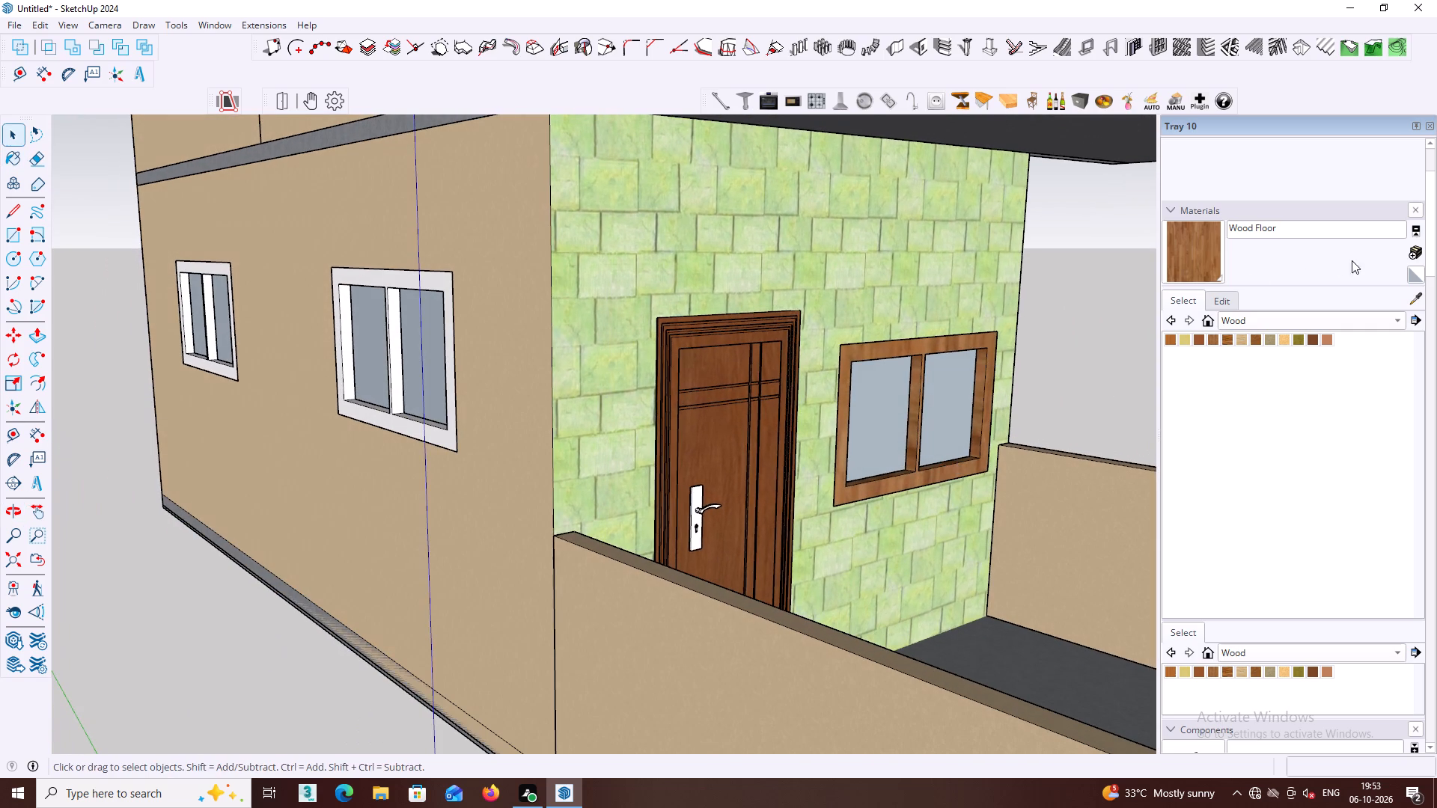
pyautogui.click(1413, 299)
pyautogui.click(861, 352)
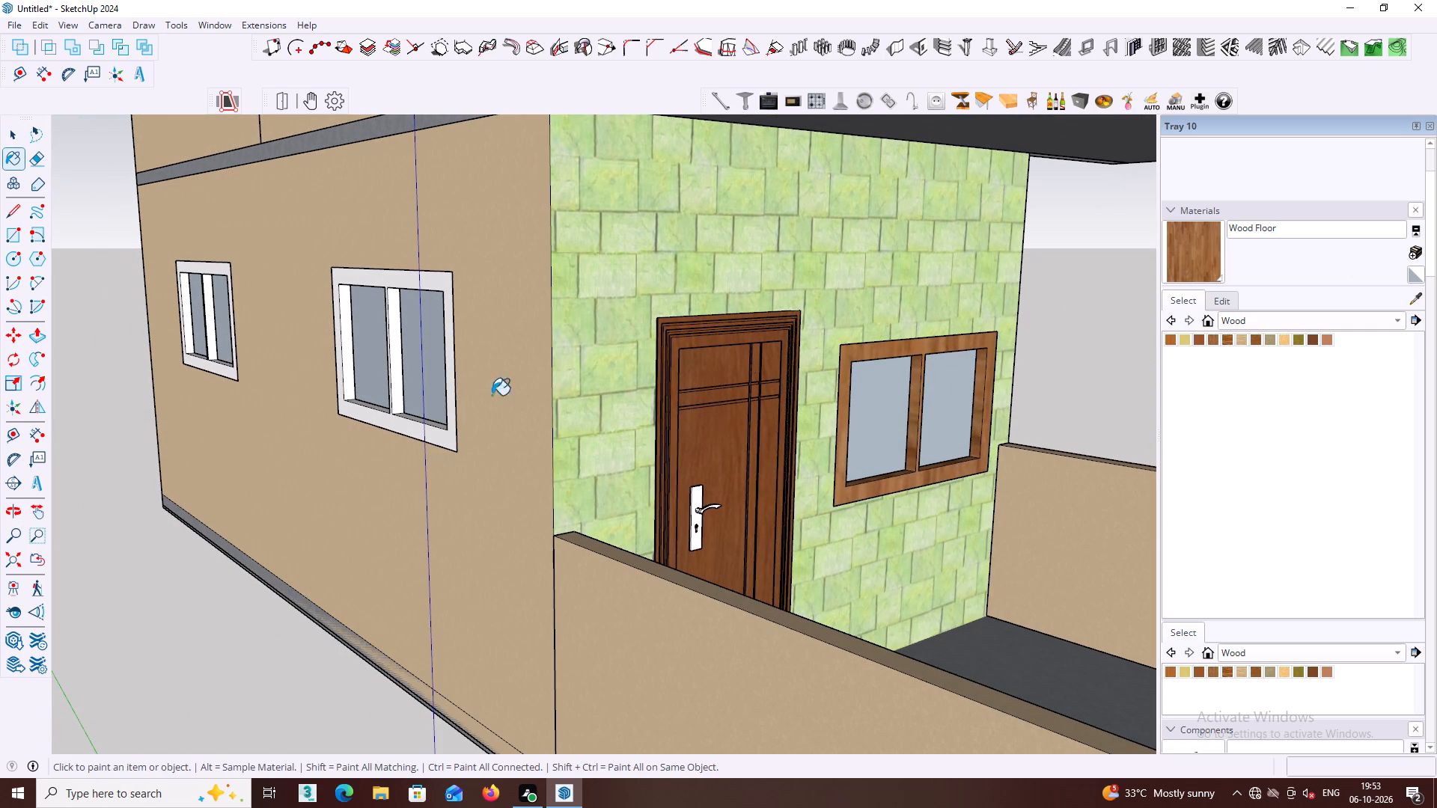
pyautogui.scroll(2, 438, 359)
pyautogui.moveTo(433, 351); pyautogui.dragTo(562, 323, button='middle')
pyautogui.click(516, 236)
pyautogui.middleClick(518, 238)
pyautogui.scroll(-3, 518, 239)
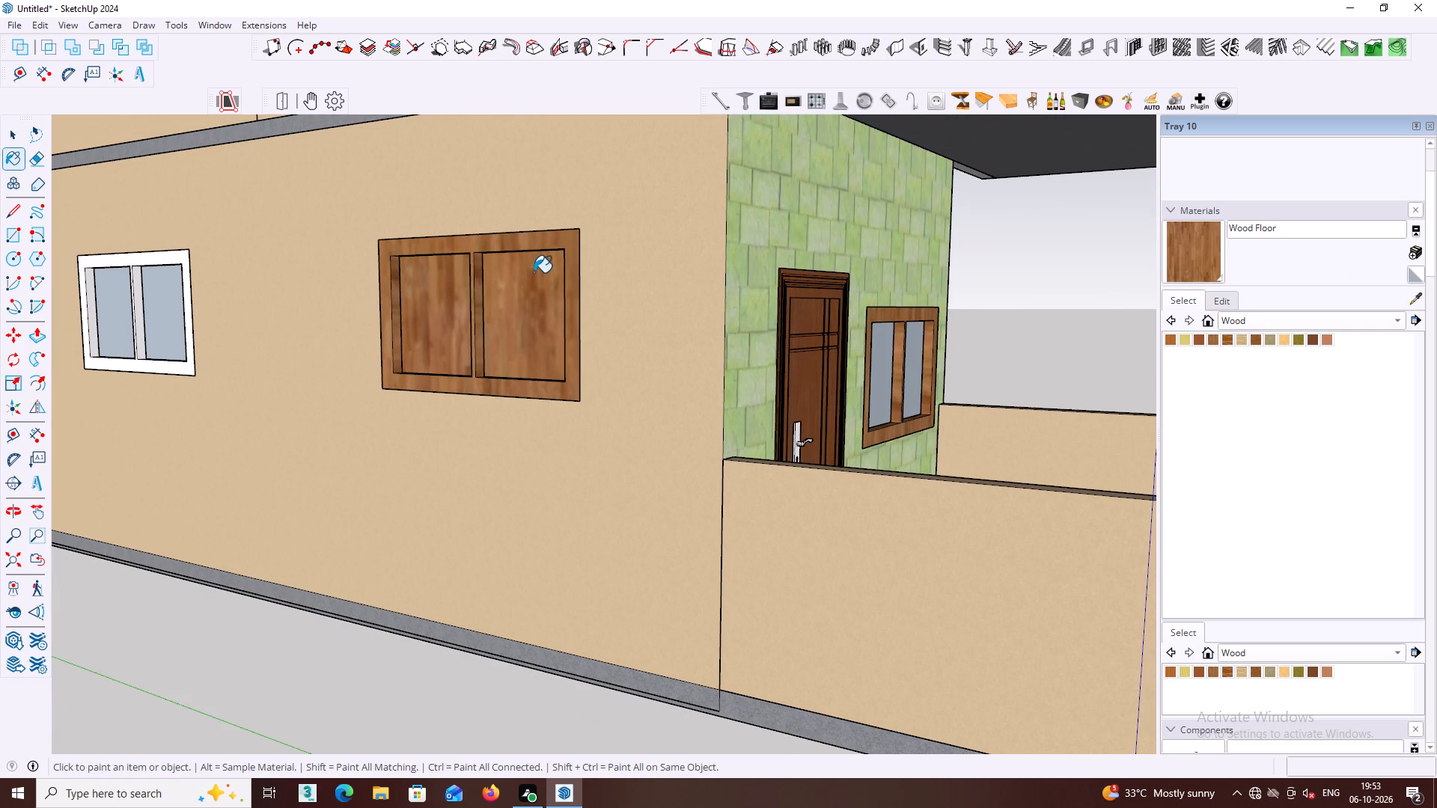
pyautogui.moveTo(594, 313); pyautogui.dragTo(779, 321, button='middle')
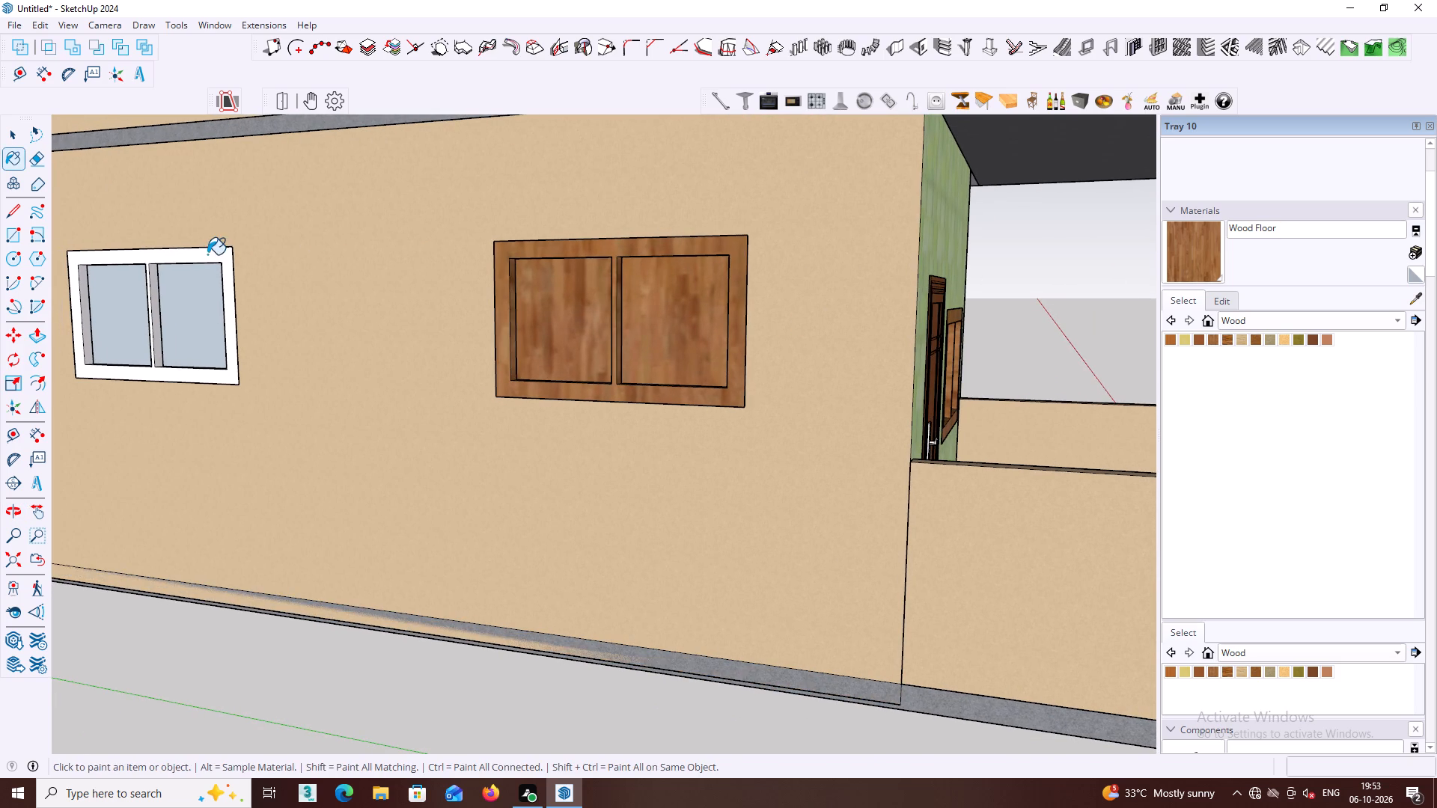
pyautogui.click(204, 259)
pyautogui.keyDown('shift'); pyautogui.moveTo(213, 270); pyautogui.dragTo(492, 290, button='middle'); pyautogui.keyUp('shift')
pyautogui.scroll(-5, 481, 297)
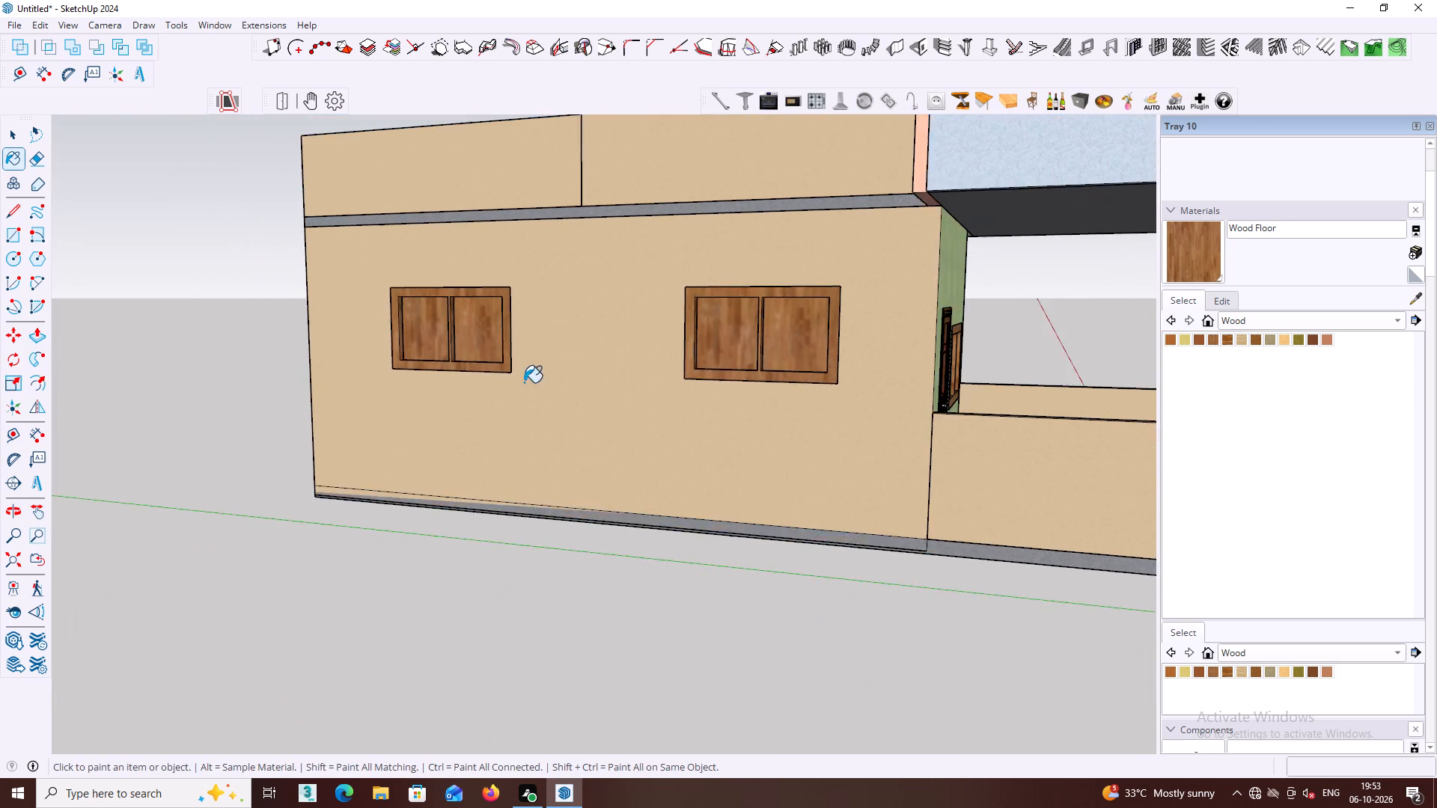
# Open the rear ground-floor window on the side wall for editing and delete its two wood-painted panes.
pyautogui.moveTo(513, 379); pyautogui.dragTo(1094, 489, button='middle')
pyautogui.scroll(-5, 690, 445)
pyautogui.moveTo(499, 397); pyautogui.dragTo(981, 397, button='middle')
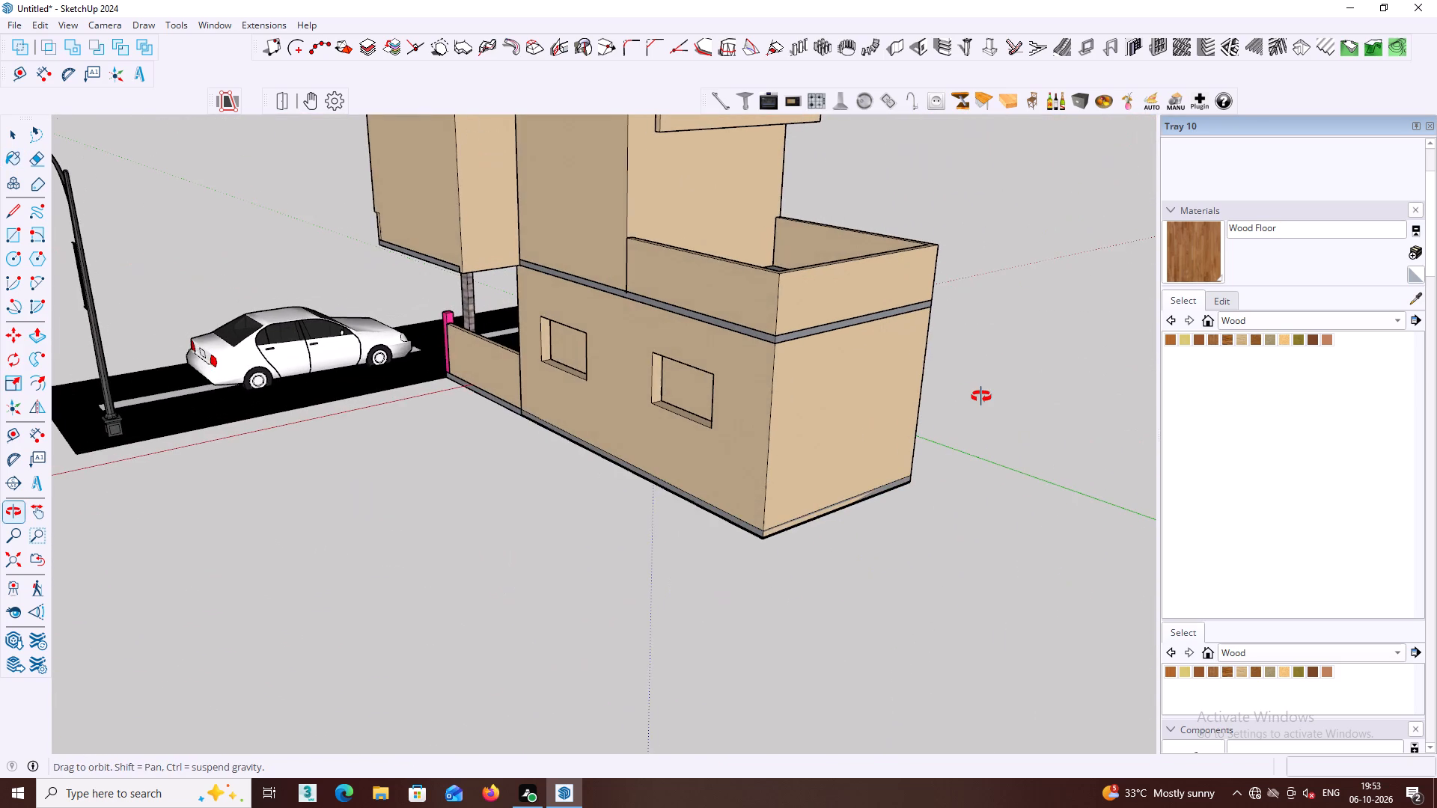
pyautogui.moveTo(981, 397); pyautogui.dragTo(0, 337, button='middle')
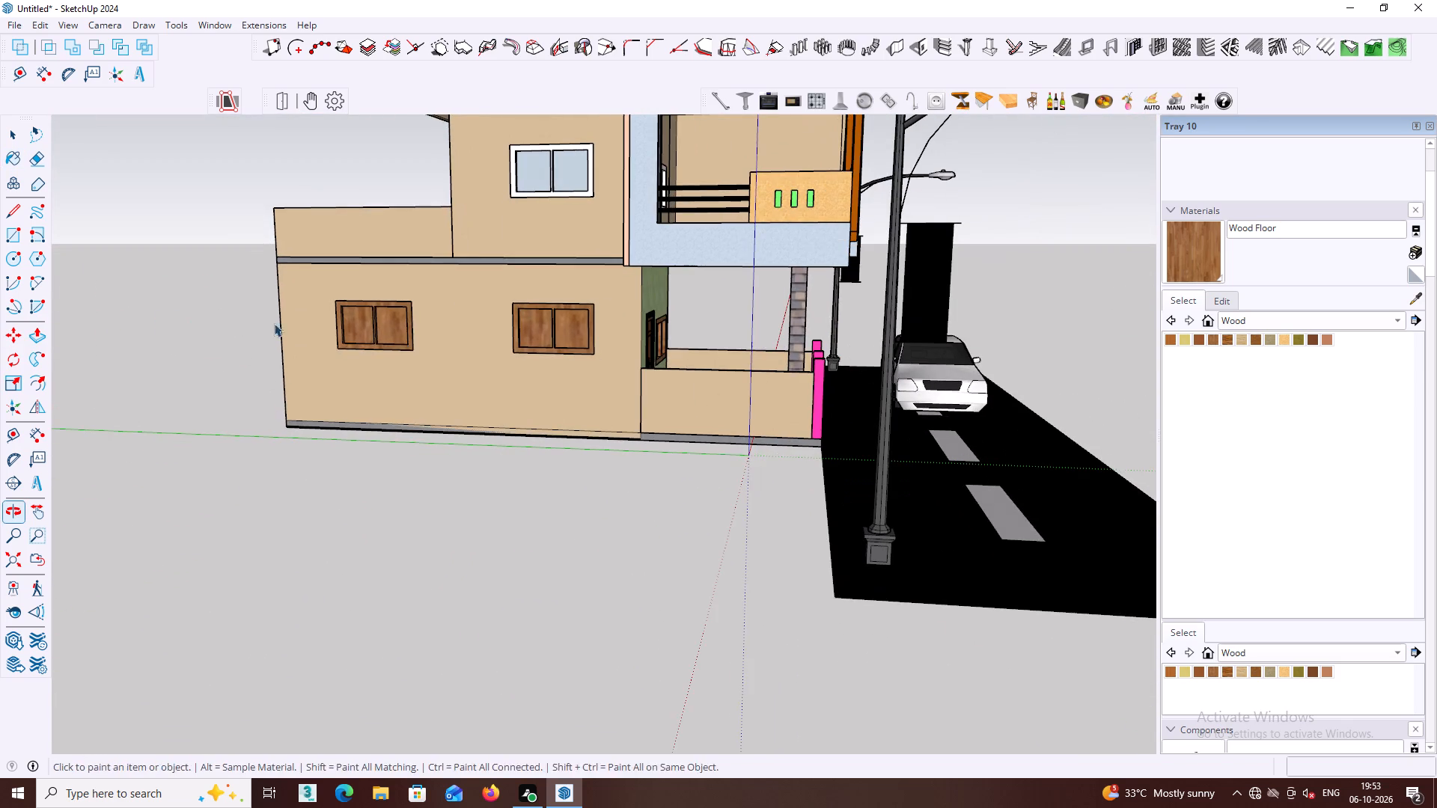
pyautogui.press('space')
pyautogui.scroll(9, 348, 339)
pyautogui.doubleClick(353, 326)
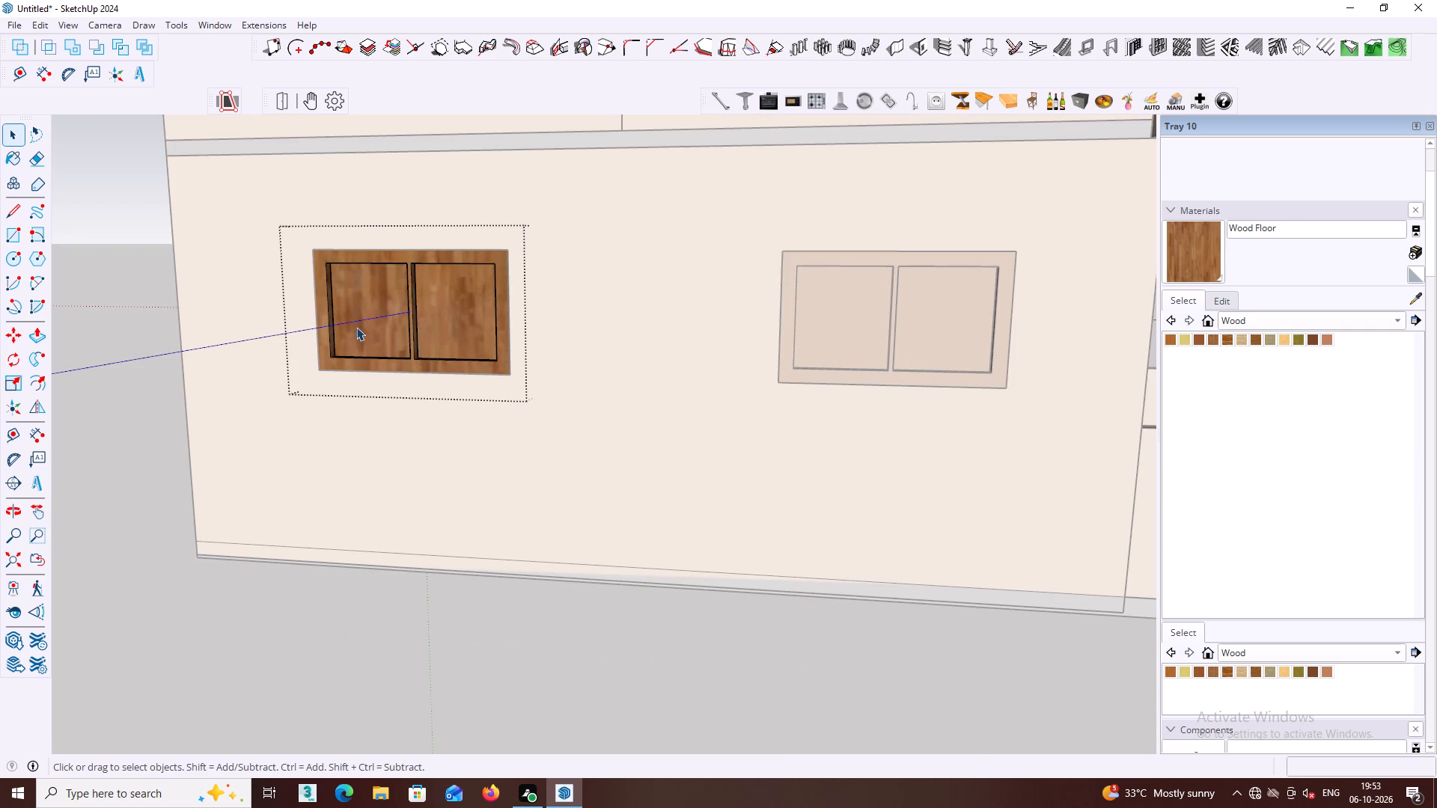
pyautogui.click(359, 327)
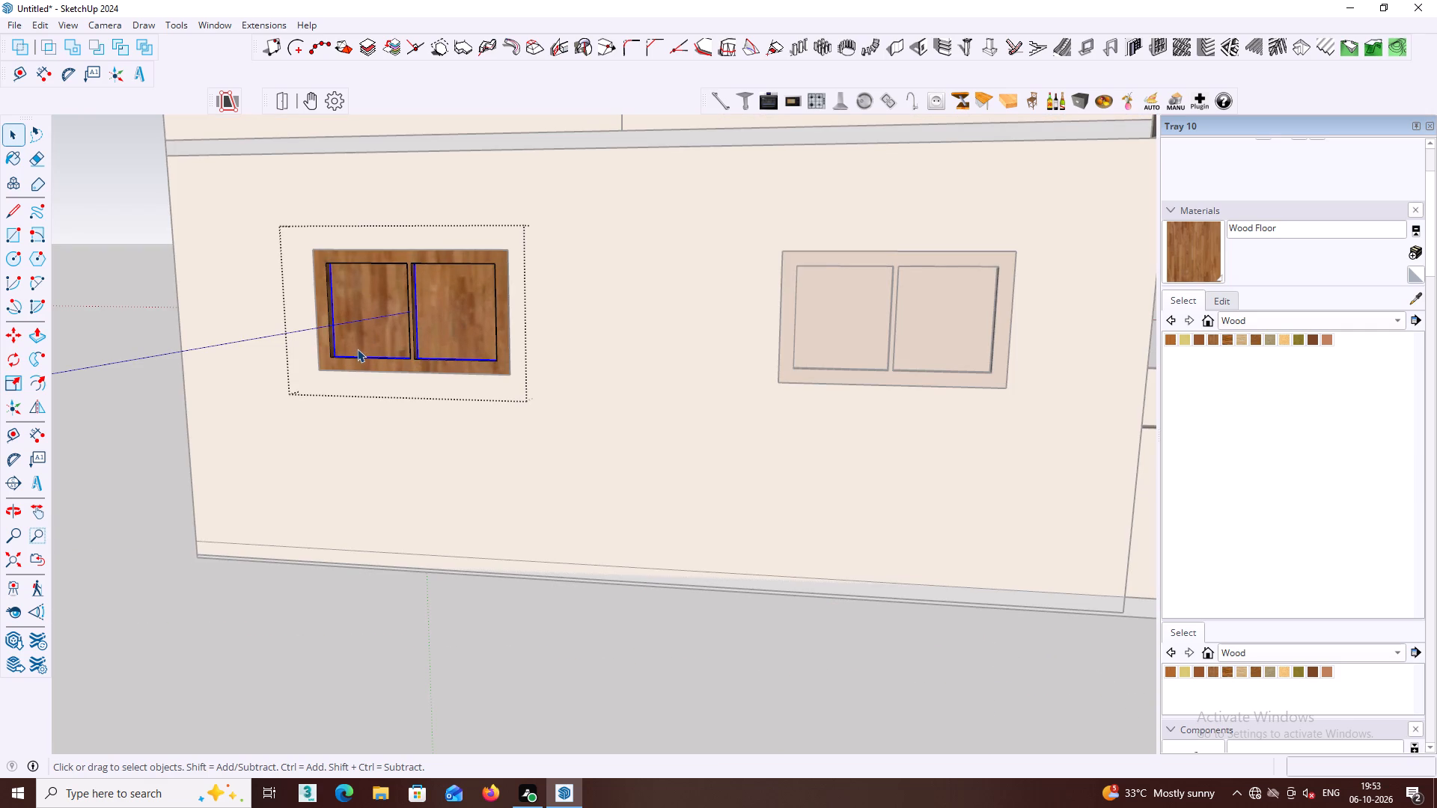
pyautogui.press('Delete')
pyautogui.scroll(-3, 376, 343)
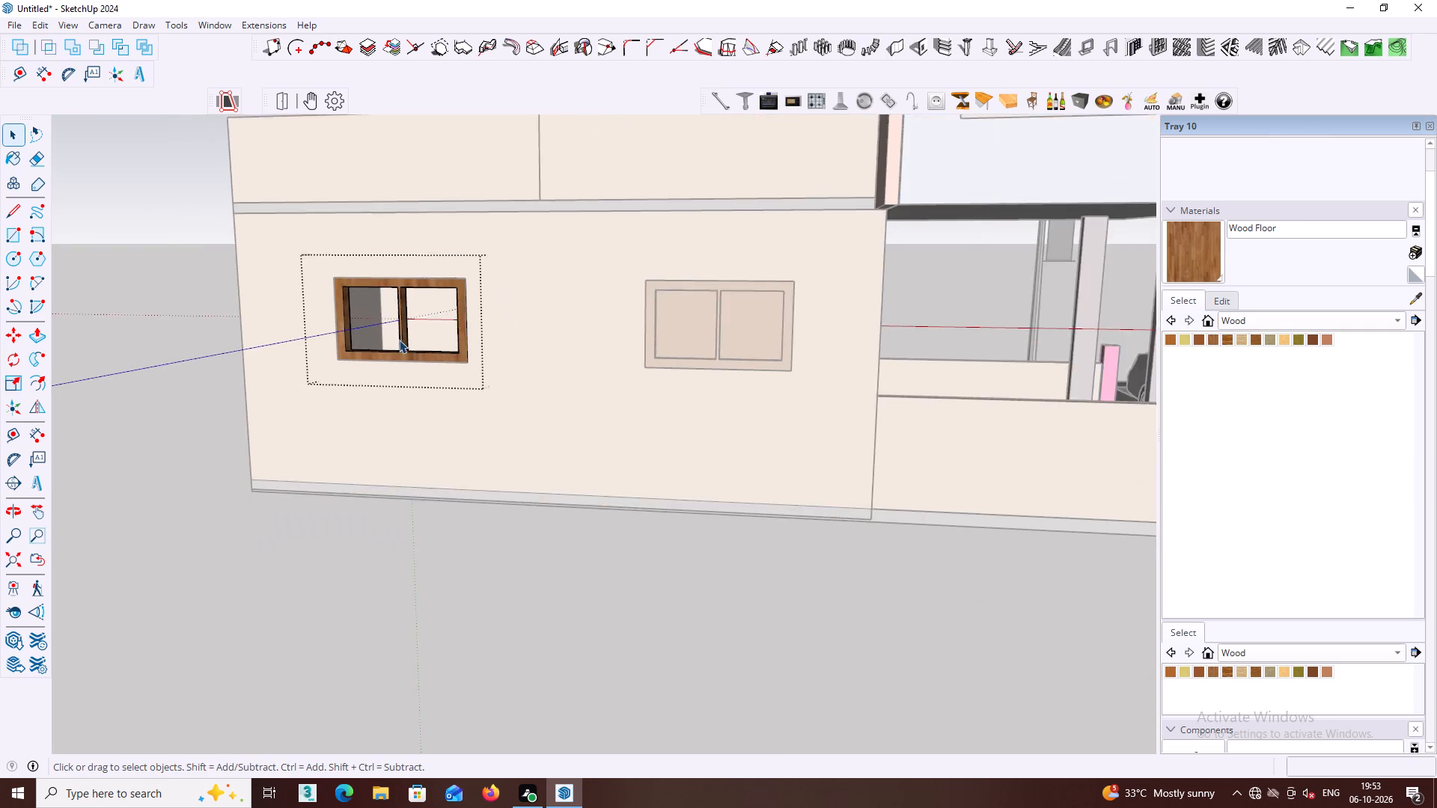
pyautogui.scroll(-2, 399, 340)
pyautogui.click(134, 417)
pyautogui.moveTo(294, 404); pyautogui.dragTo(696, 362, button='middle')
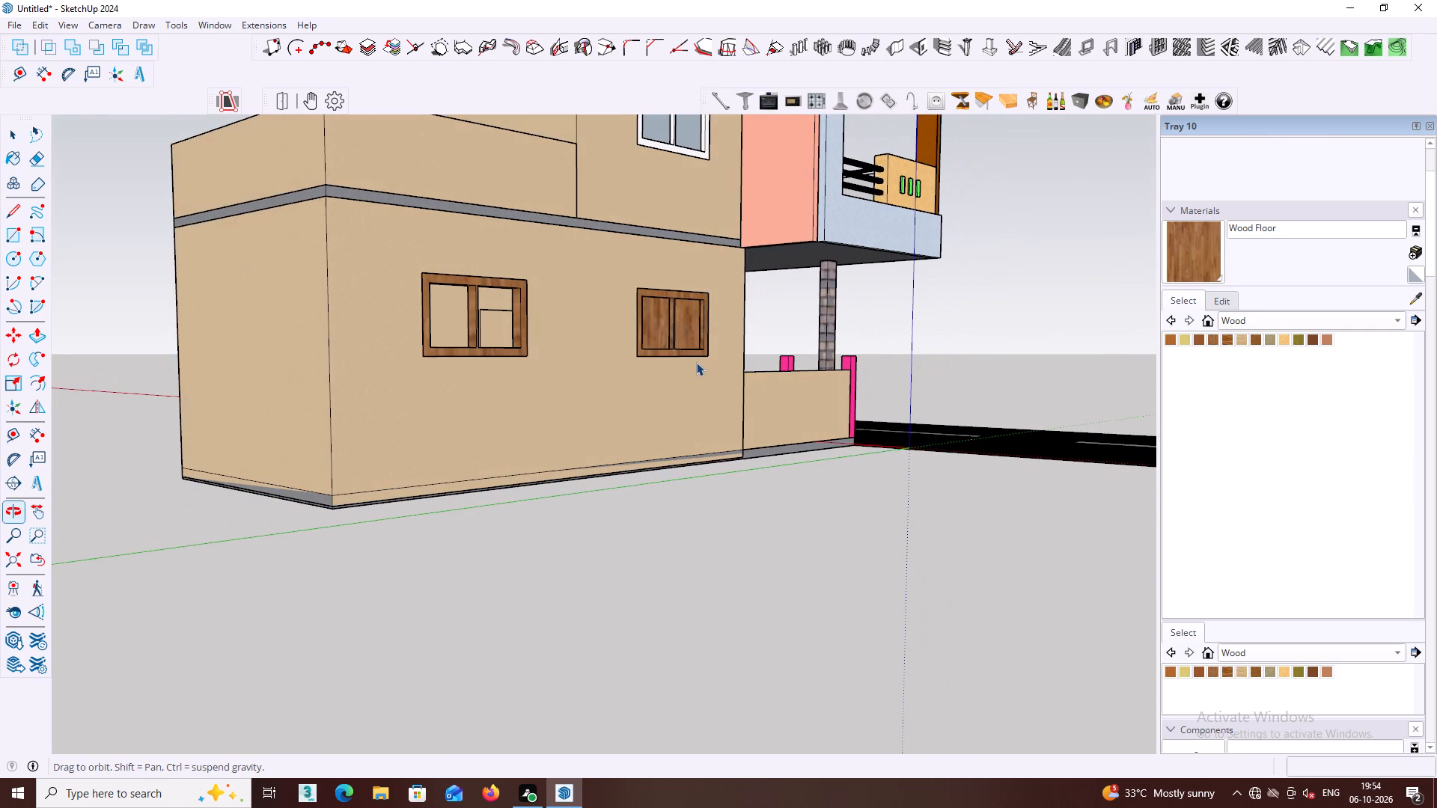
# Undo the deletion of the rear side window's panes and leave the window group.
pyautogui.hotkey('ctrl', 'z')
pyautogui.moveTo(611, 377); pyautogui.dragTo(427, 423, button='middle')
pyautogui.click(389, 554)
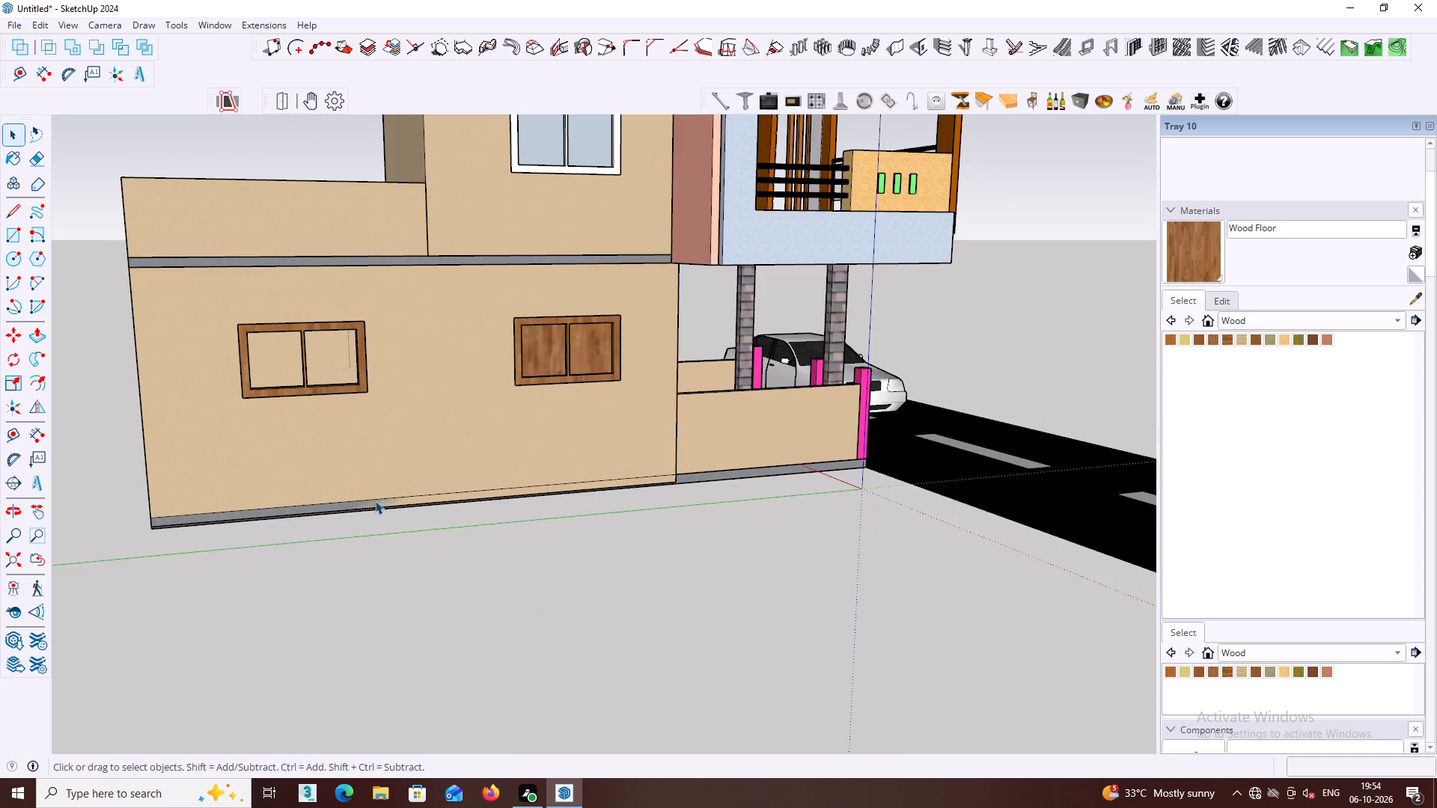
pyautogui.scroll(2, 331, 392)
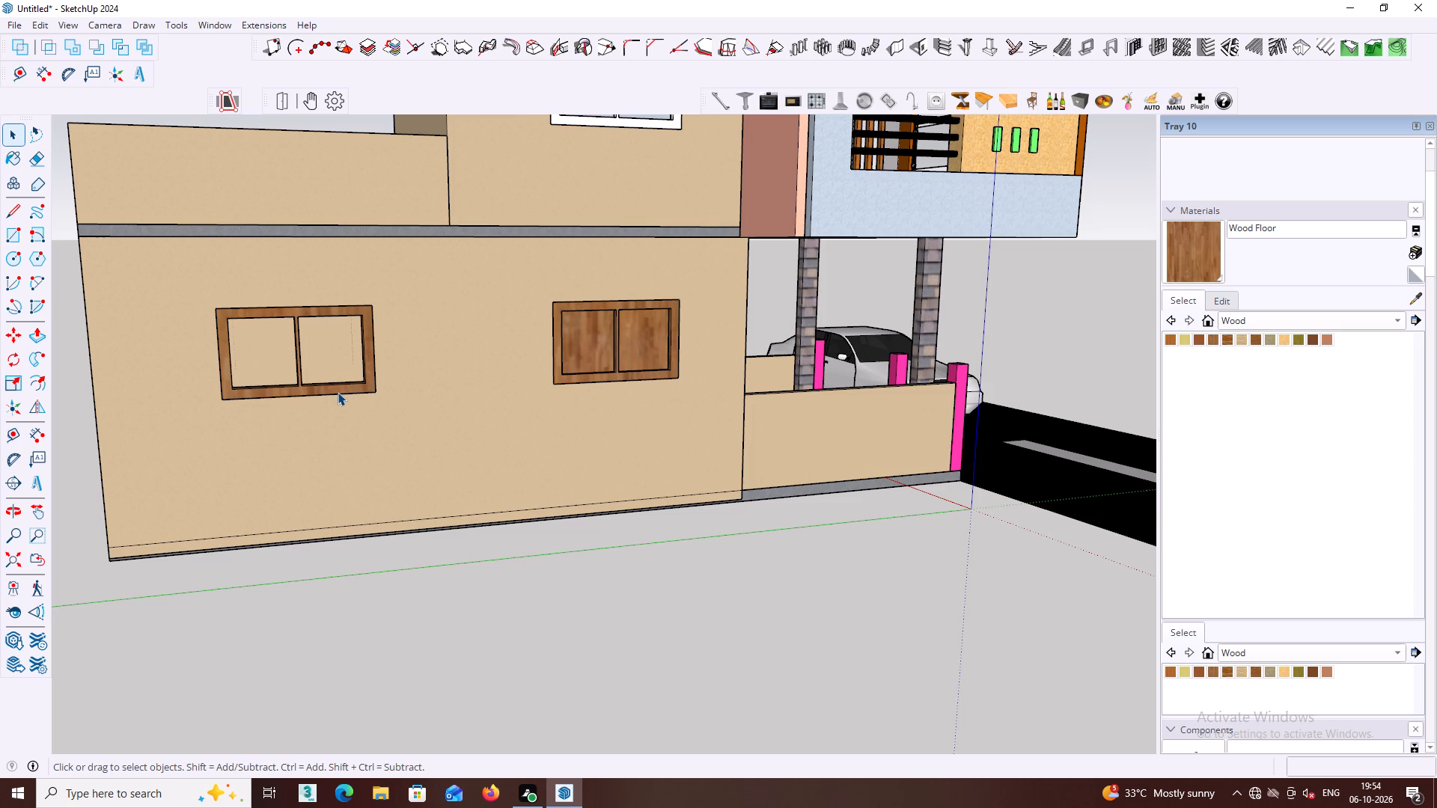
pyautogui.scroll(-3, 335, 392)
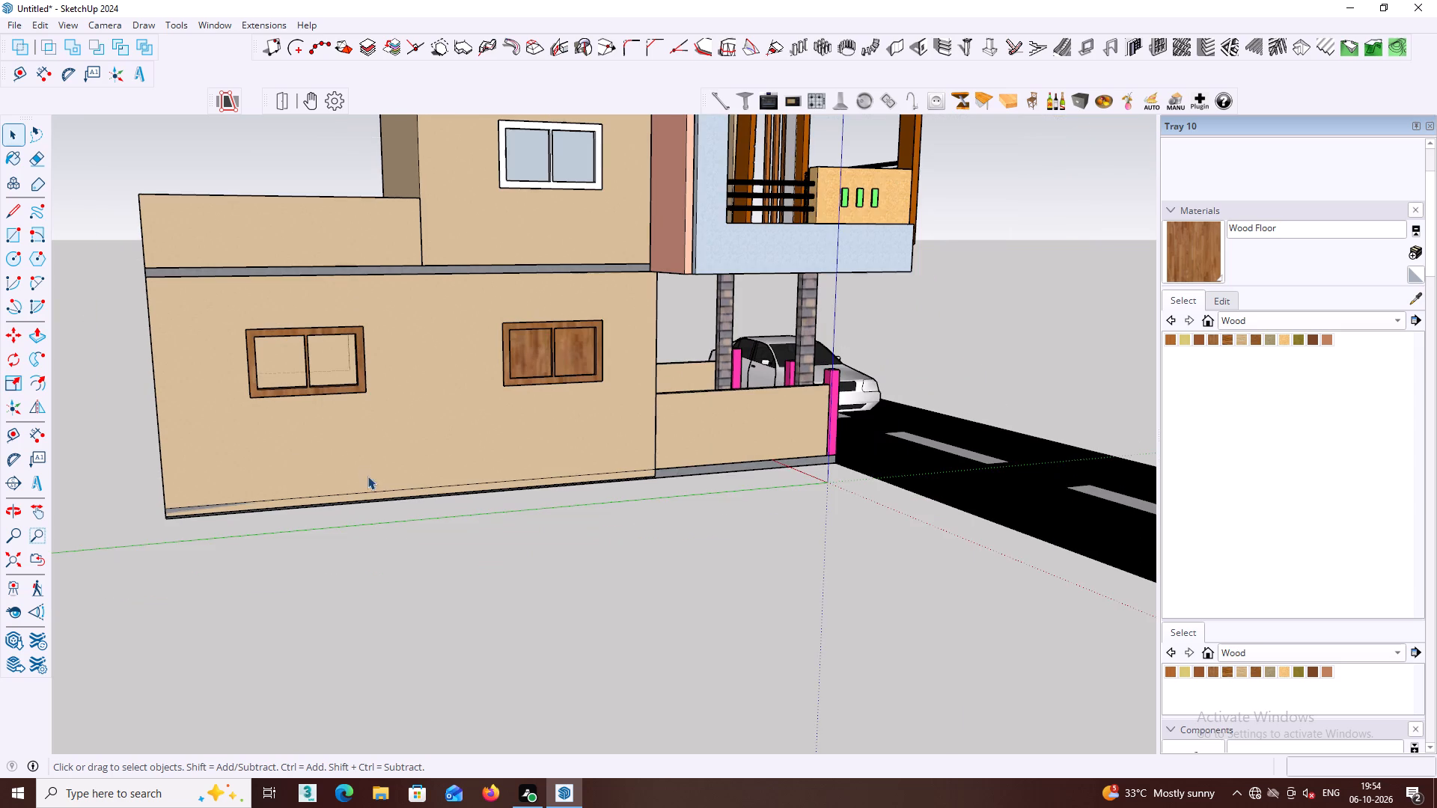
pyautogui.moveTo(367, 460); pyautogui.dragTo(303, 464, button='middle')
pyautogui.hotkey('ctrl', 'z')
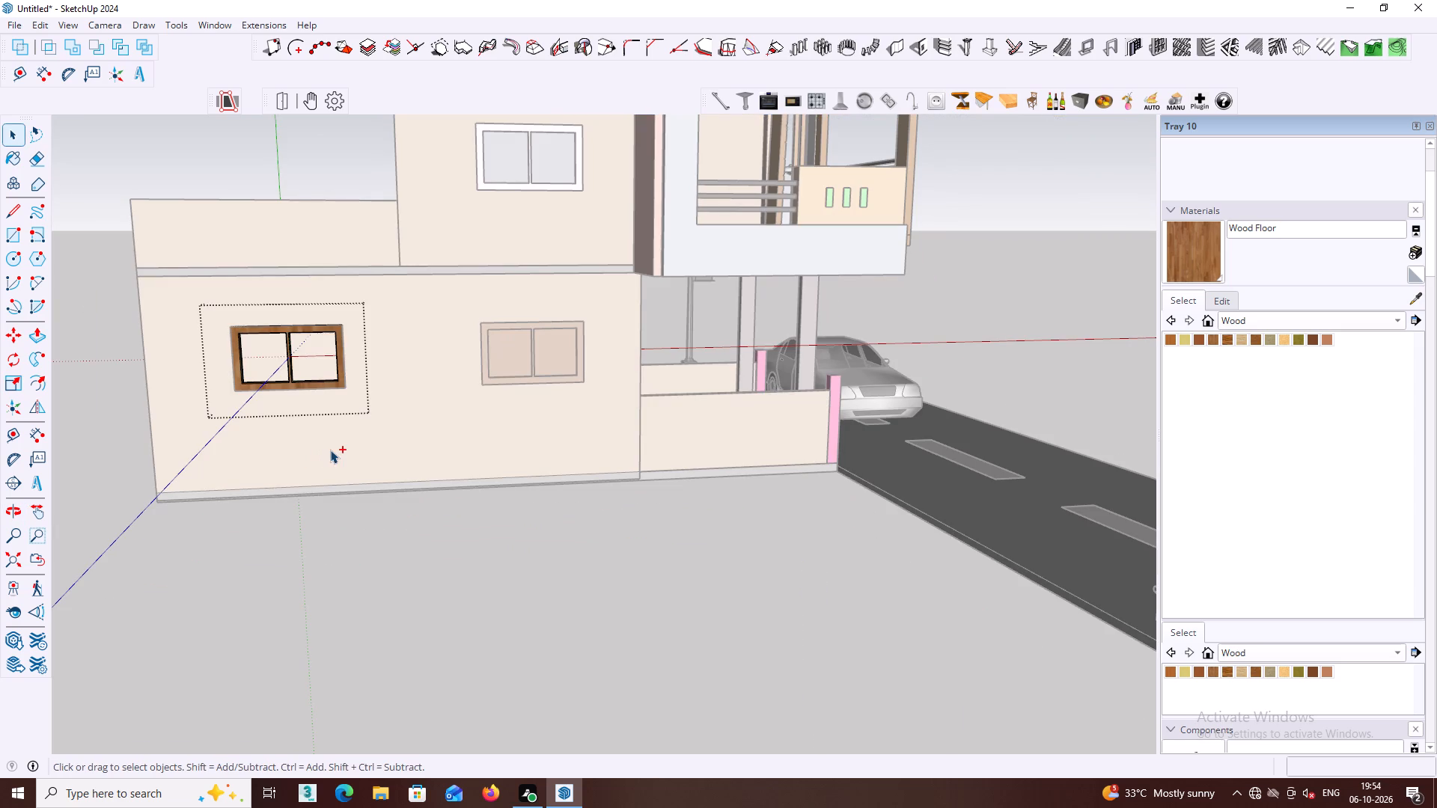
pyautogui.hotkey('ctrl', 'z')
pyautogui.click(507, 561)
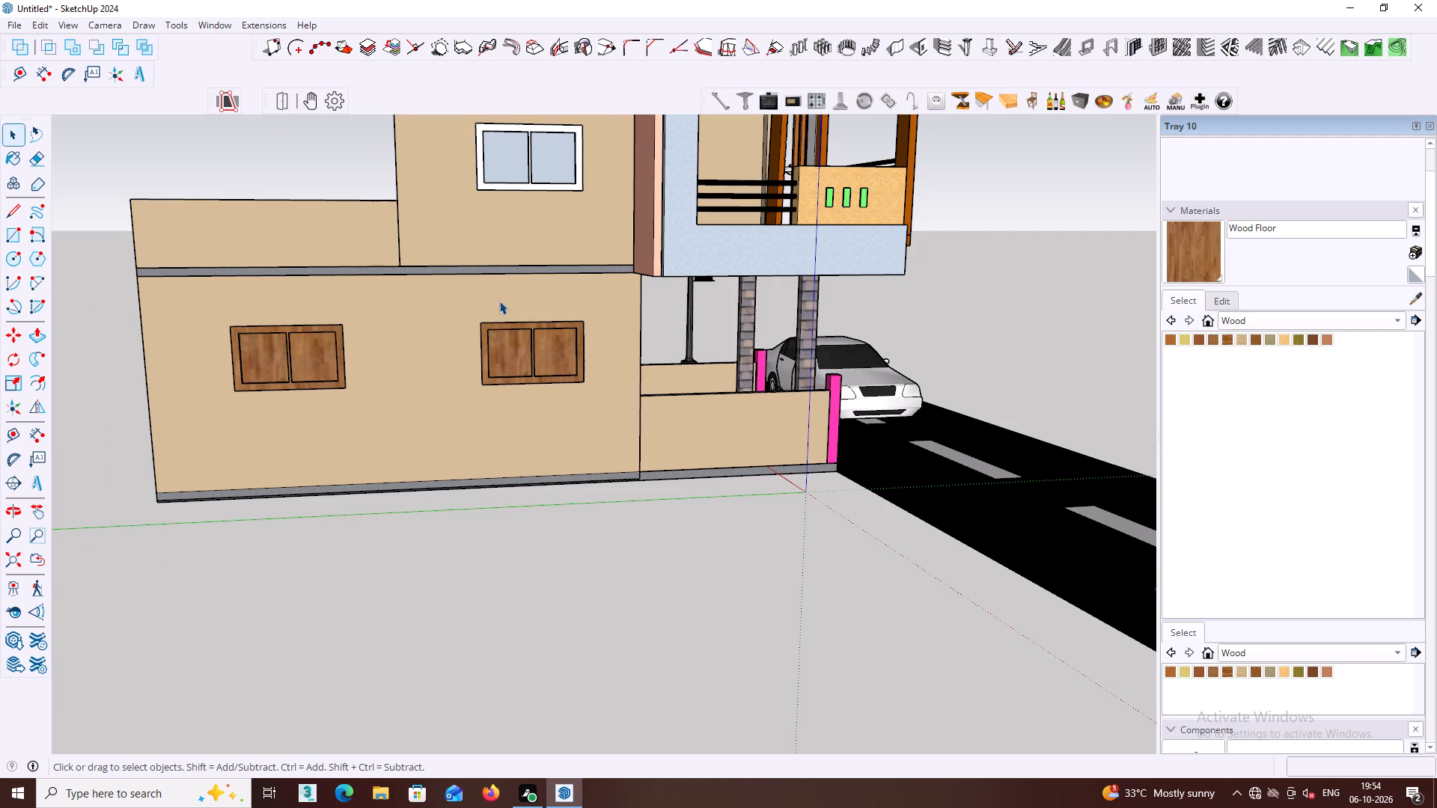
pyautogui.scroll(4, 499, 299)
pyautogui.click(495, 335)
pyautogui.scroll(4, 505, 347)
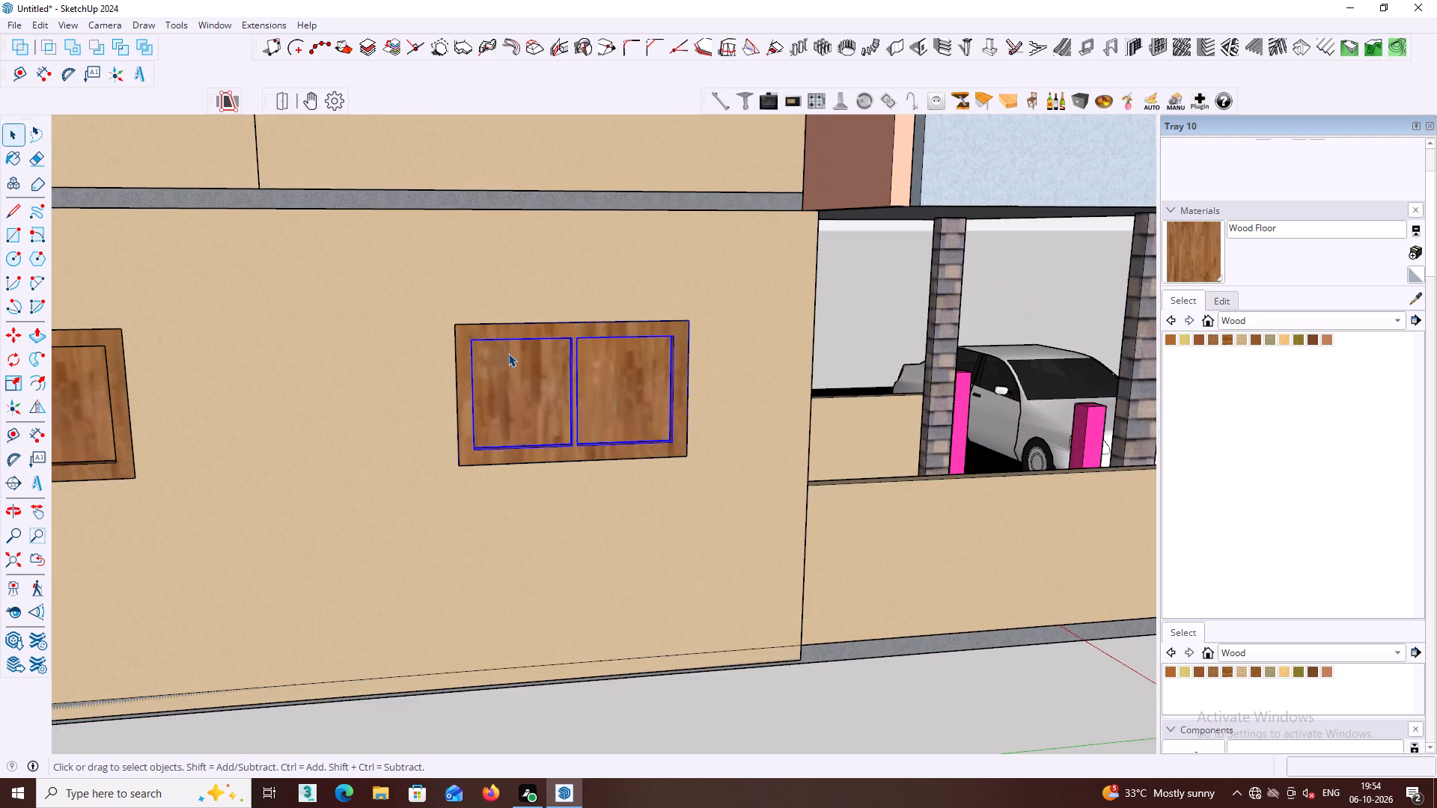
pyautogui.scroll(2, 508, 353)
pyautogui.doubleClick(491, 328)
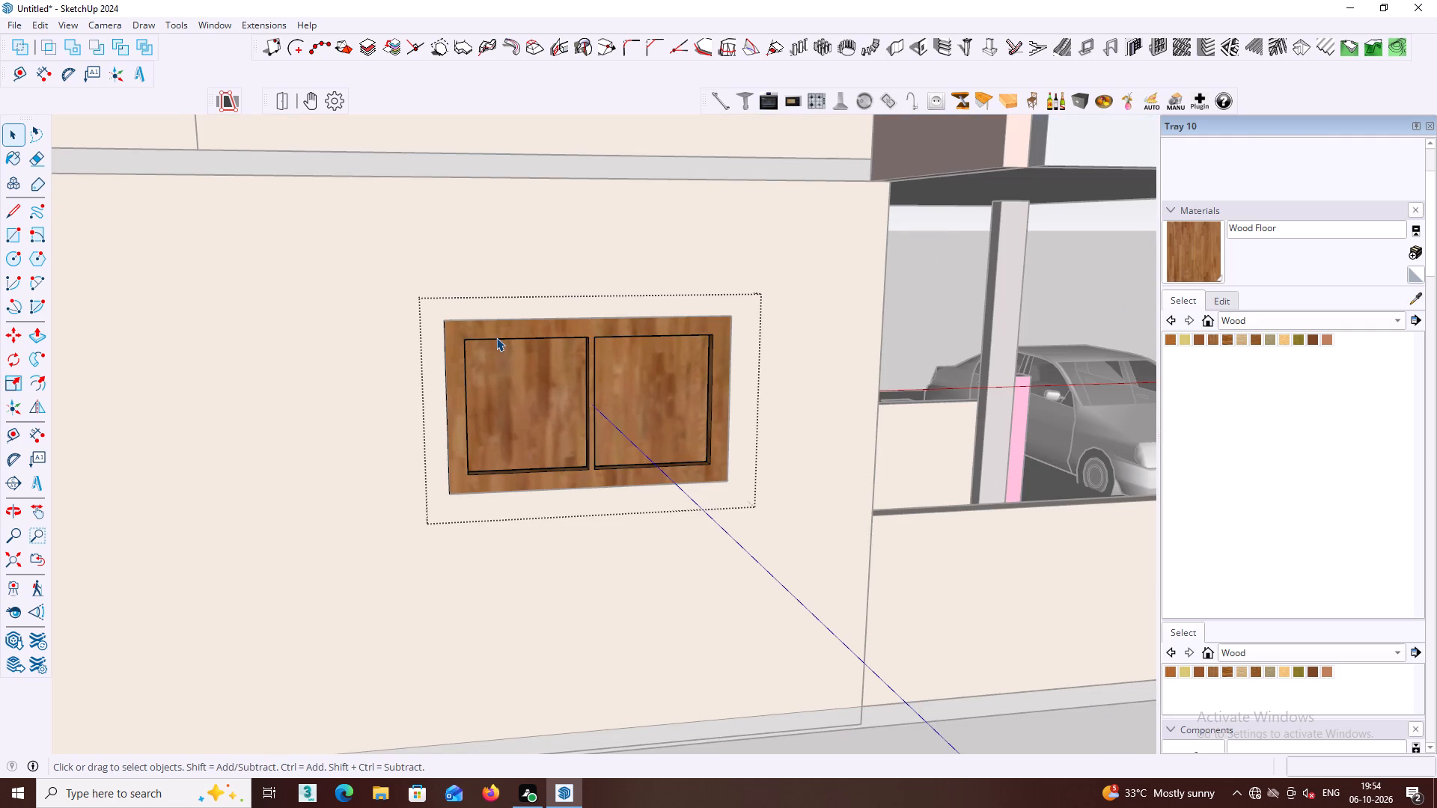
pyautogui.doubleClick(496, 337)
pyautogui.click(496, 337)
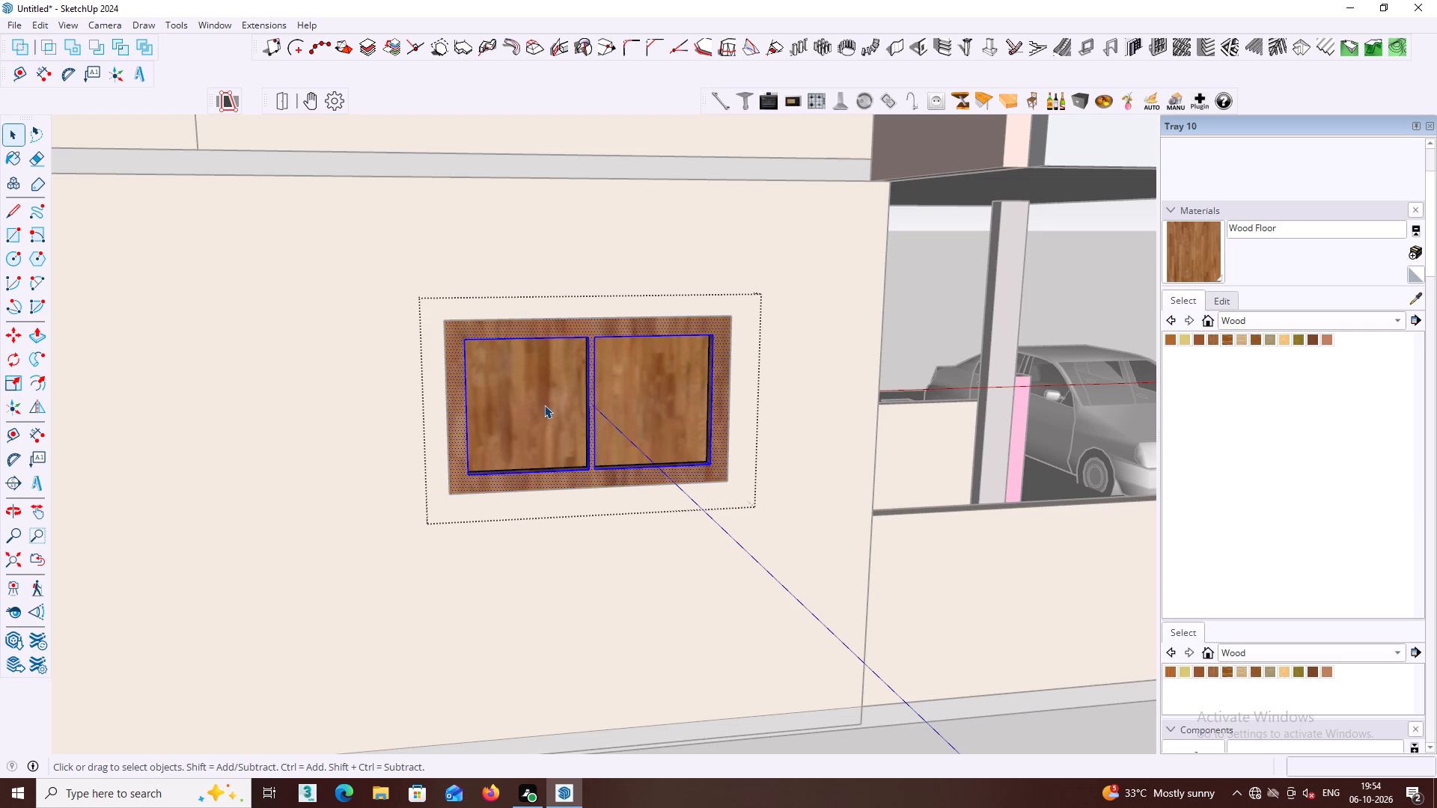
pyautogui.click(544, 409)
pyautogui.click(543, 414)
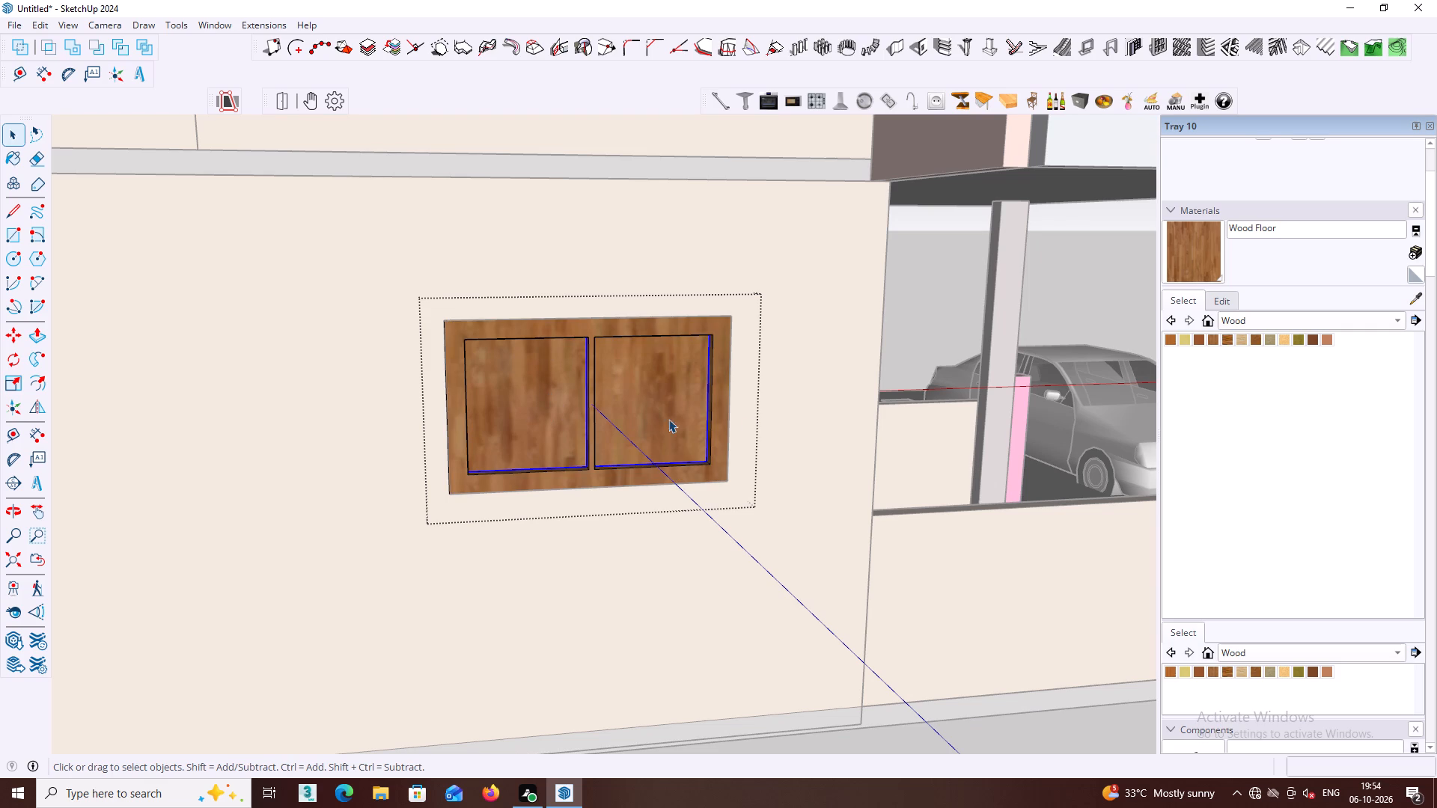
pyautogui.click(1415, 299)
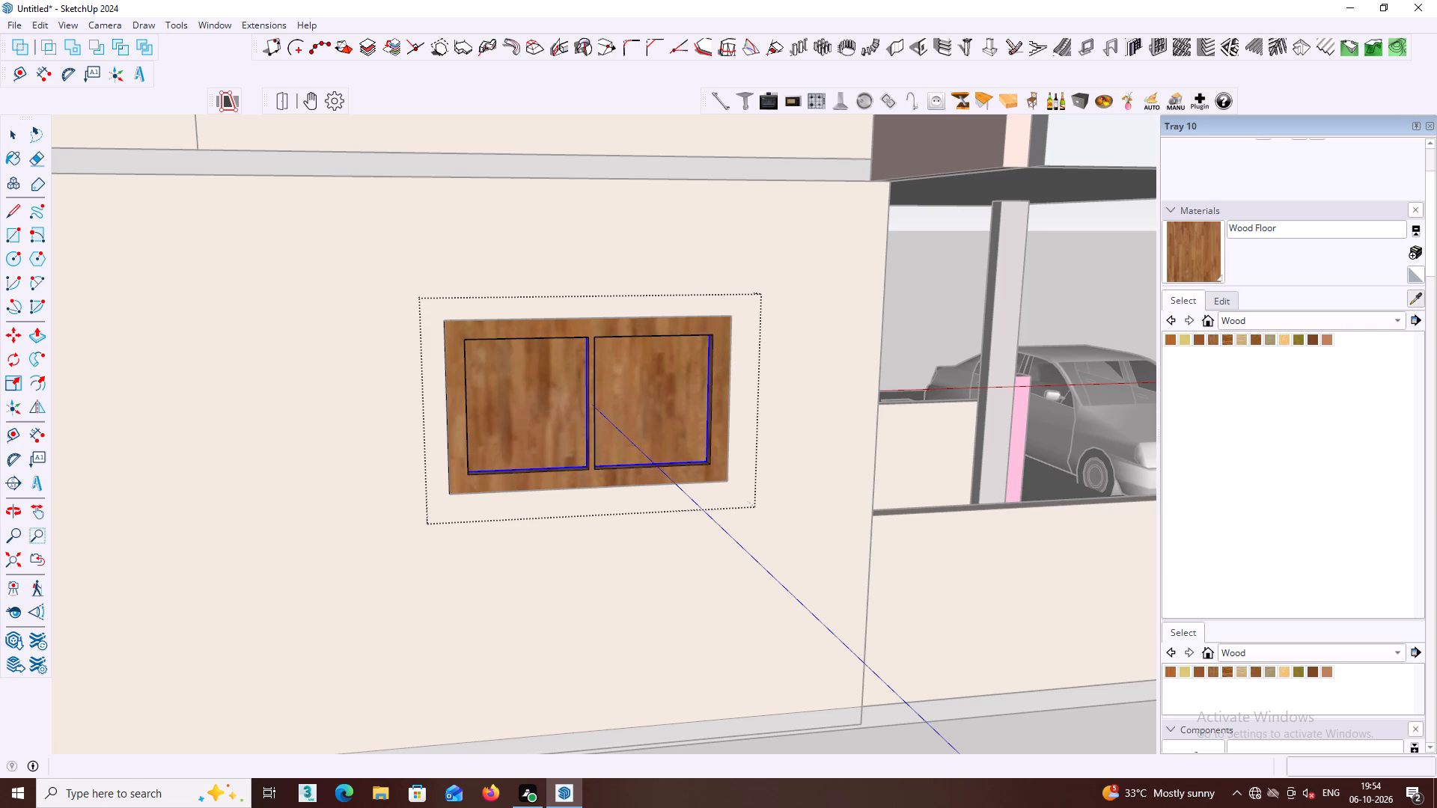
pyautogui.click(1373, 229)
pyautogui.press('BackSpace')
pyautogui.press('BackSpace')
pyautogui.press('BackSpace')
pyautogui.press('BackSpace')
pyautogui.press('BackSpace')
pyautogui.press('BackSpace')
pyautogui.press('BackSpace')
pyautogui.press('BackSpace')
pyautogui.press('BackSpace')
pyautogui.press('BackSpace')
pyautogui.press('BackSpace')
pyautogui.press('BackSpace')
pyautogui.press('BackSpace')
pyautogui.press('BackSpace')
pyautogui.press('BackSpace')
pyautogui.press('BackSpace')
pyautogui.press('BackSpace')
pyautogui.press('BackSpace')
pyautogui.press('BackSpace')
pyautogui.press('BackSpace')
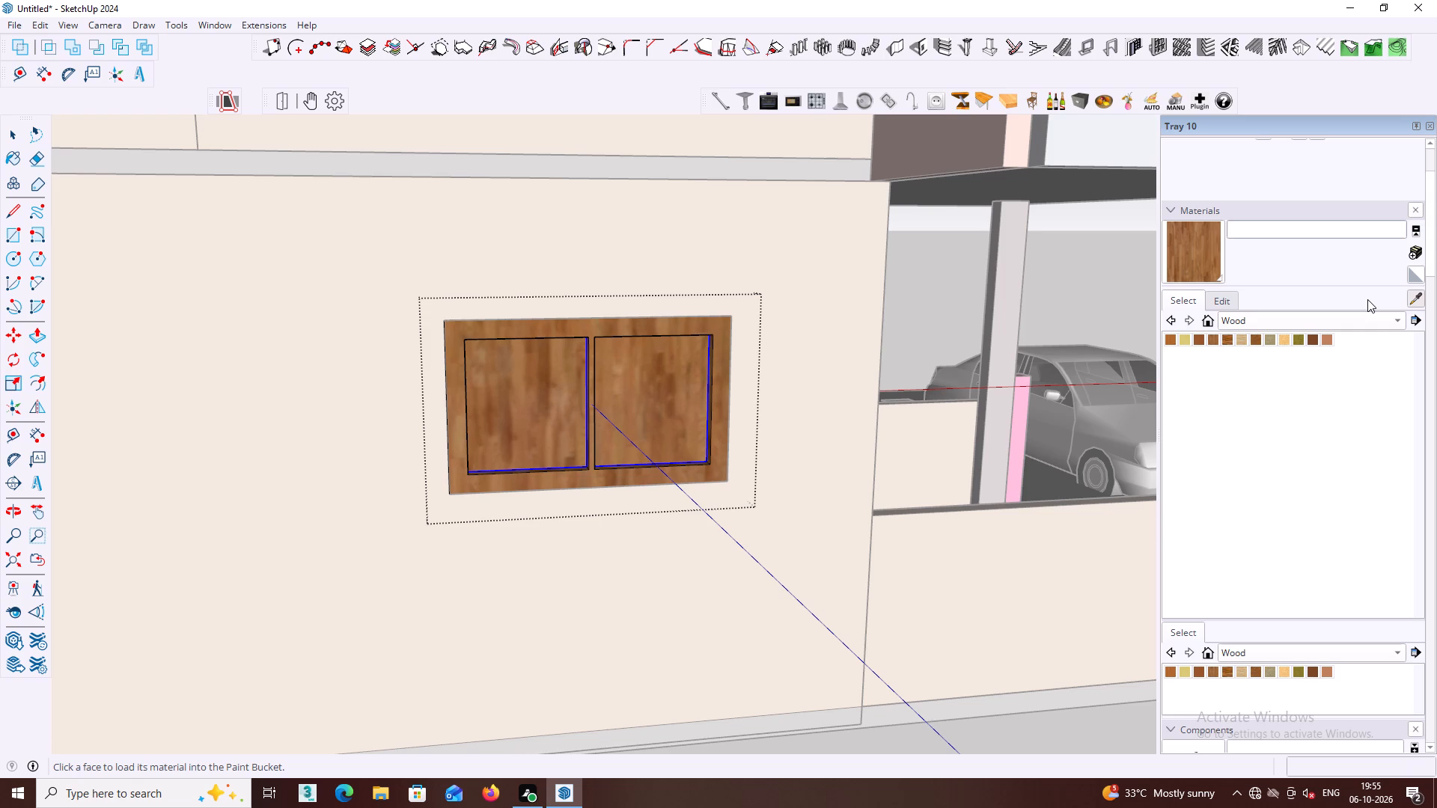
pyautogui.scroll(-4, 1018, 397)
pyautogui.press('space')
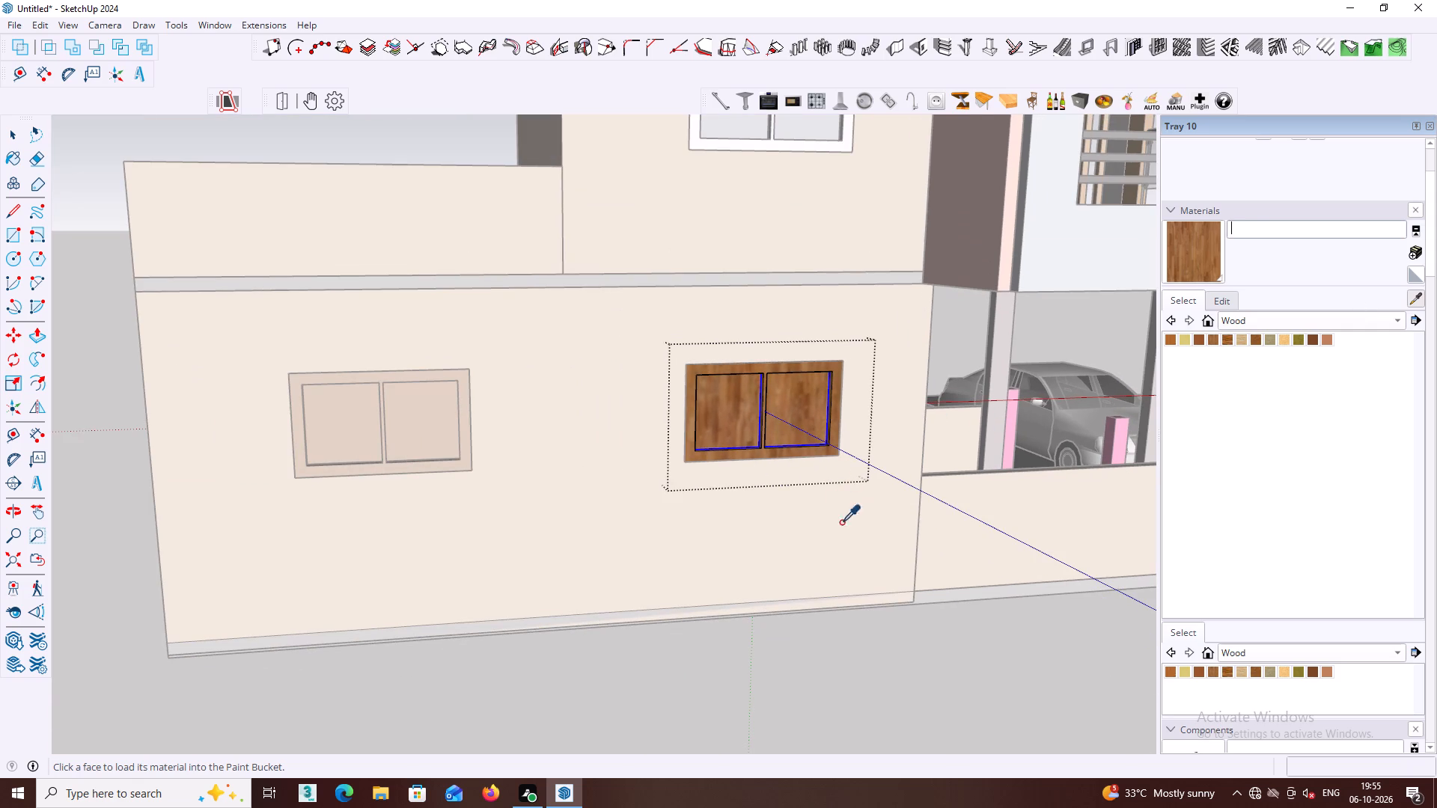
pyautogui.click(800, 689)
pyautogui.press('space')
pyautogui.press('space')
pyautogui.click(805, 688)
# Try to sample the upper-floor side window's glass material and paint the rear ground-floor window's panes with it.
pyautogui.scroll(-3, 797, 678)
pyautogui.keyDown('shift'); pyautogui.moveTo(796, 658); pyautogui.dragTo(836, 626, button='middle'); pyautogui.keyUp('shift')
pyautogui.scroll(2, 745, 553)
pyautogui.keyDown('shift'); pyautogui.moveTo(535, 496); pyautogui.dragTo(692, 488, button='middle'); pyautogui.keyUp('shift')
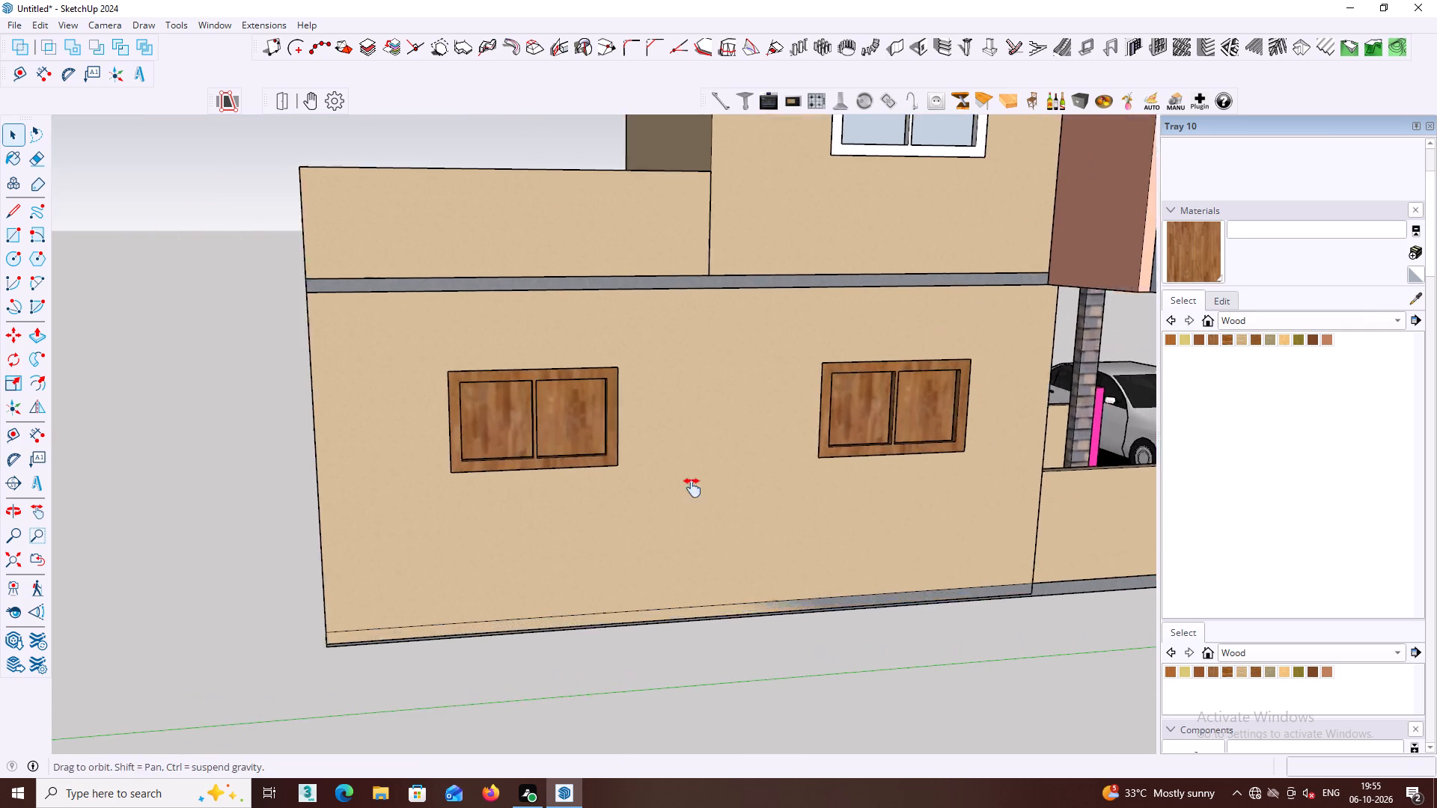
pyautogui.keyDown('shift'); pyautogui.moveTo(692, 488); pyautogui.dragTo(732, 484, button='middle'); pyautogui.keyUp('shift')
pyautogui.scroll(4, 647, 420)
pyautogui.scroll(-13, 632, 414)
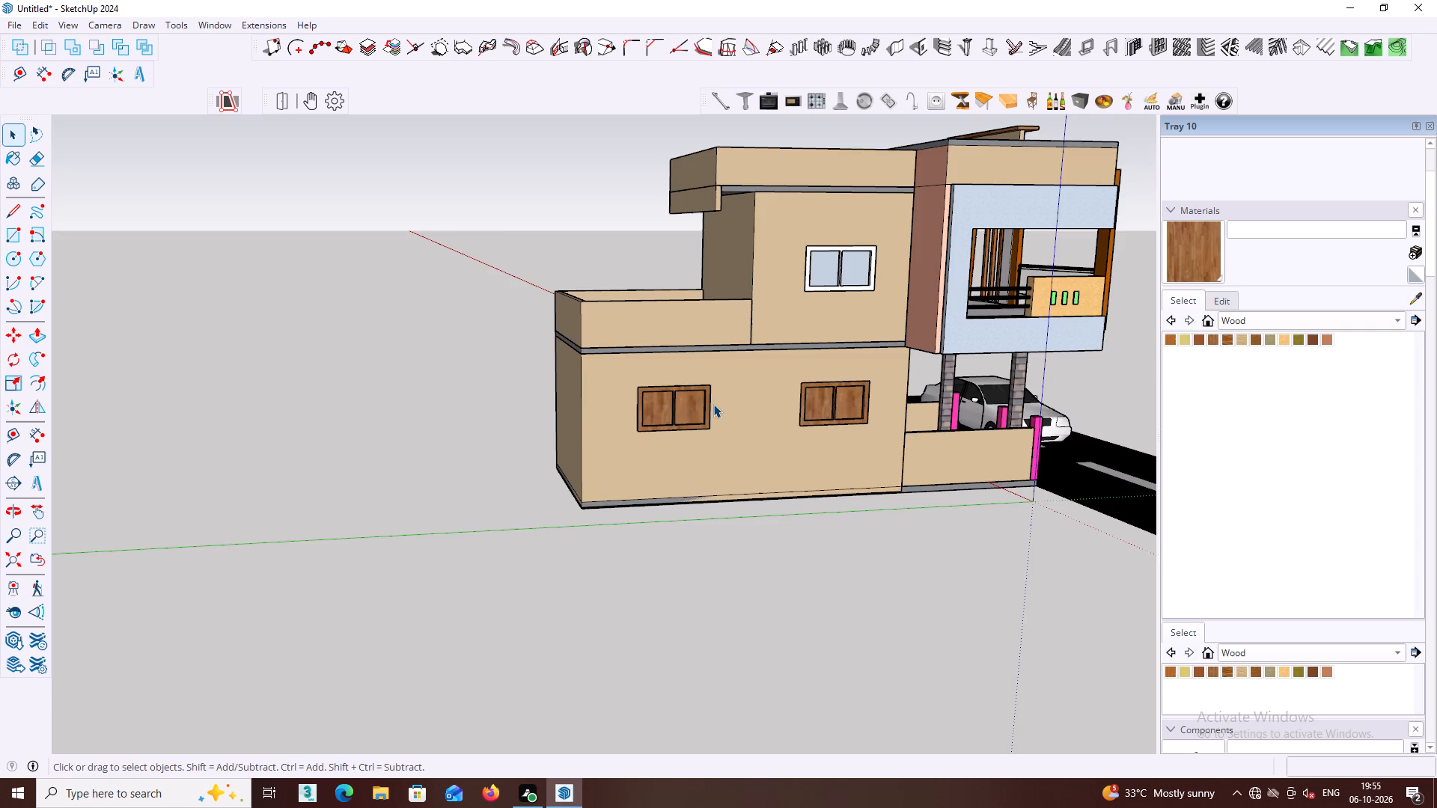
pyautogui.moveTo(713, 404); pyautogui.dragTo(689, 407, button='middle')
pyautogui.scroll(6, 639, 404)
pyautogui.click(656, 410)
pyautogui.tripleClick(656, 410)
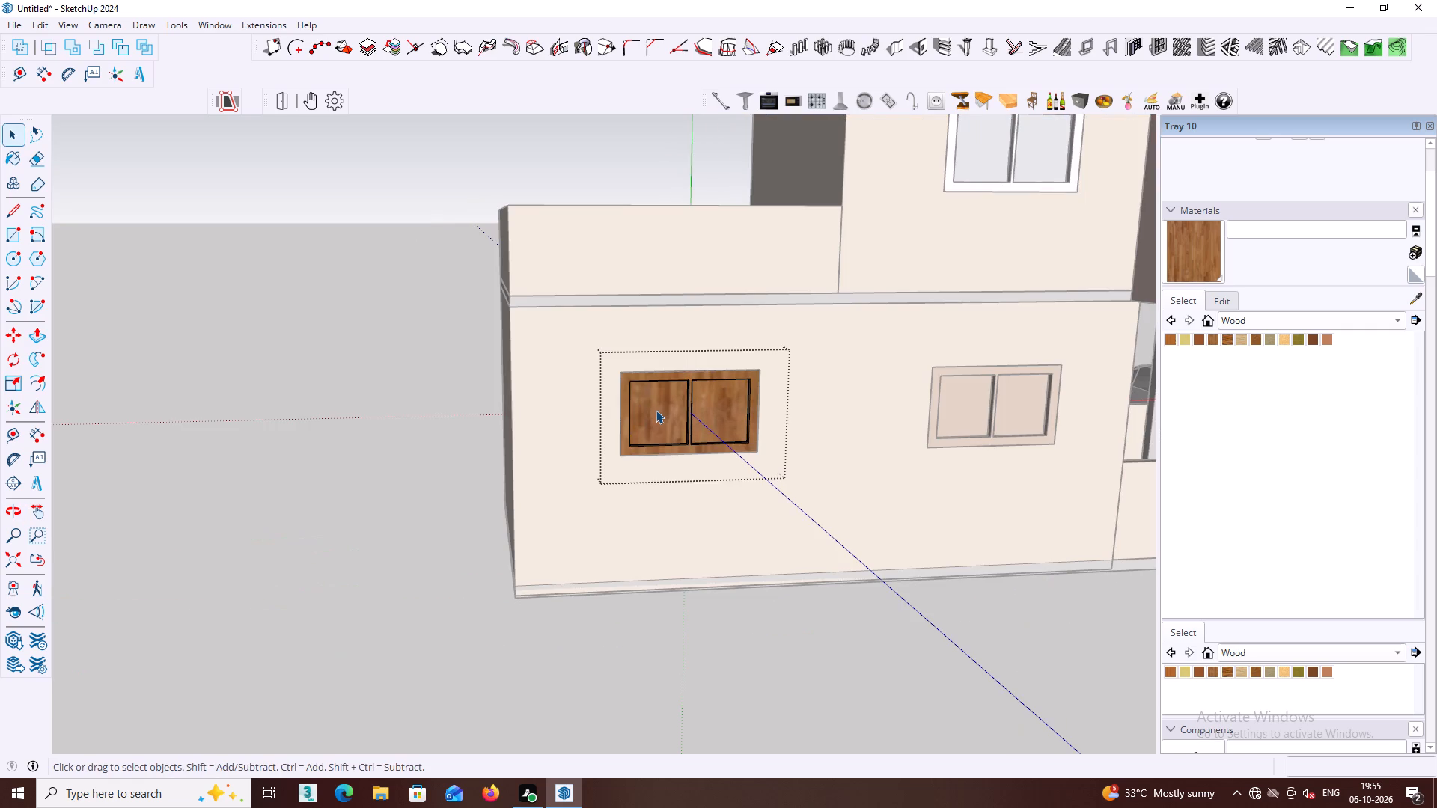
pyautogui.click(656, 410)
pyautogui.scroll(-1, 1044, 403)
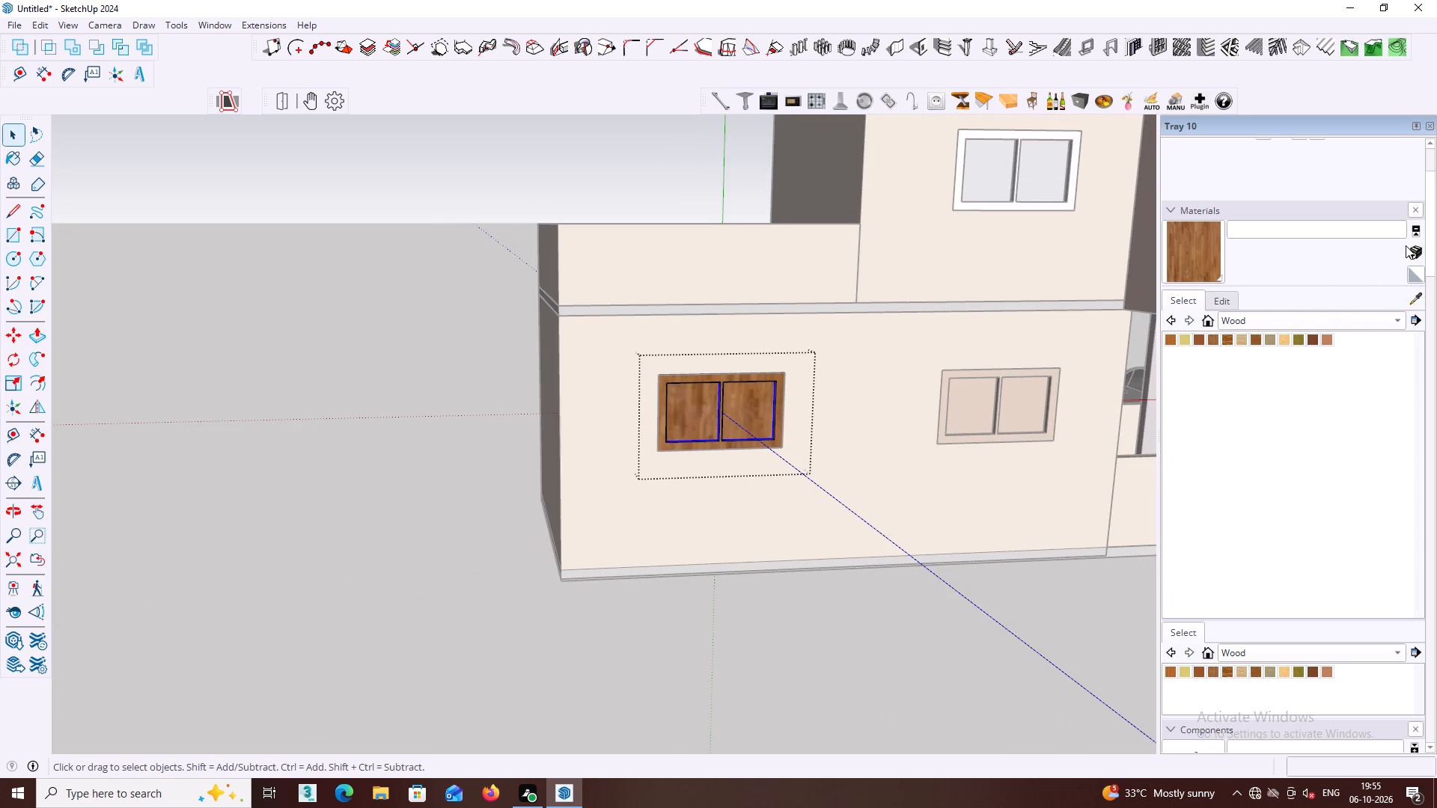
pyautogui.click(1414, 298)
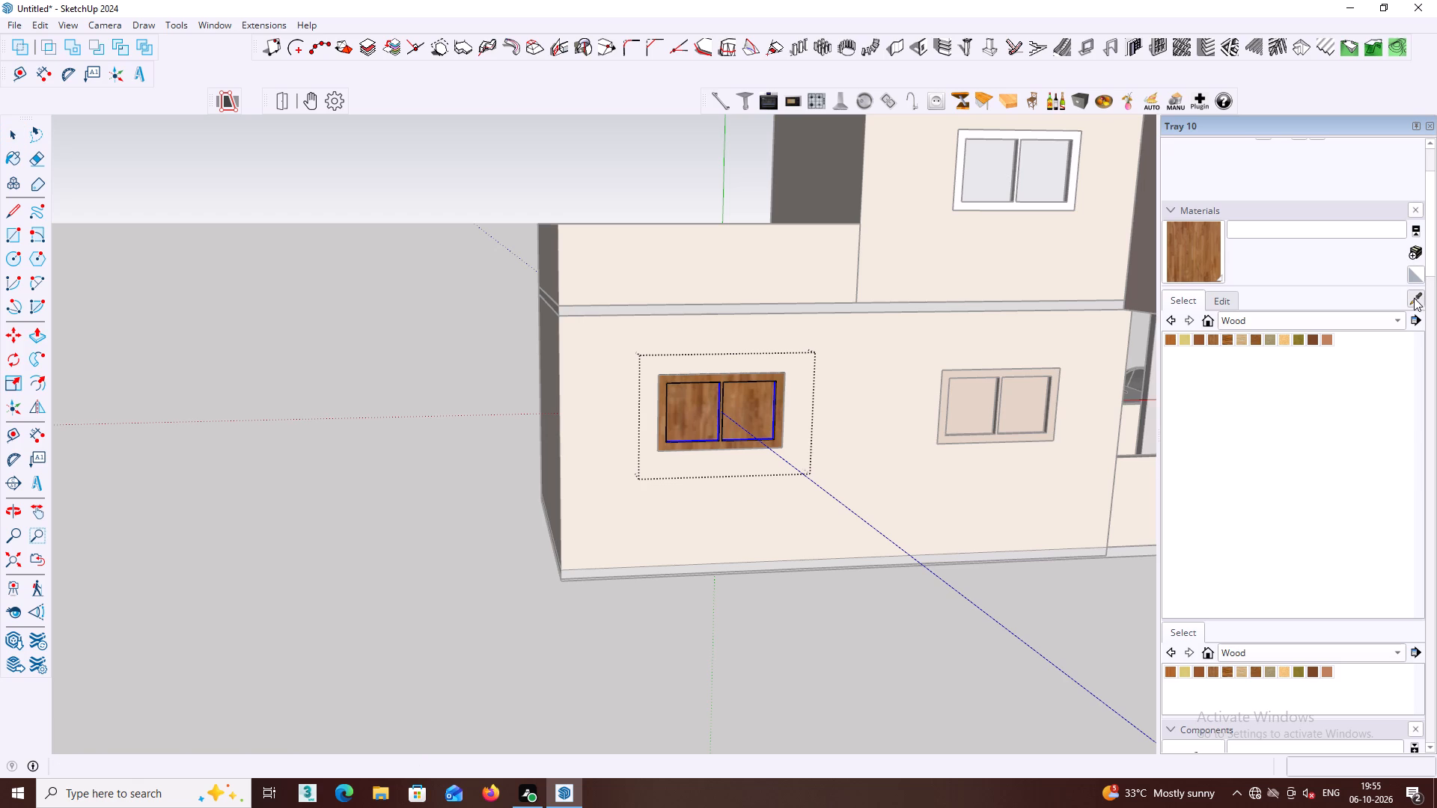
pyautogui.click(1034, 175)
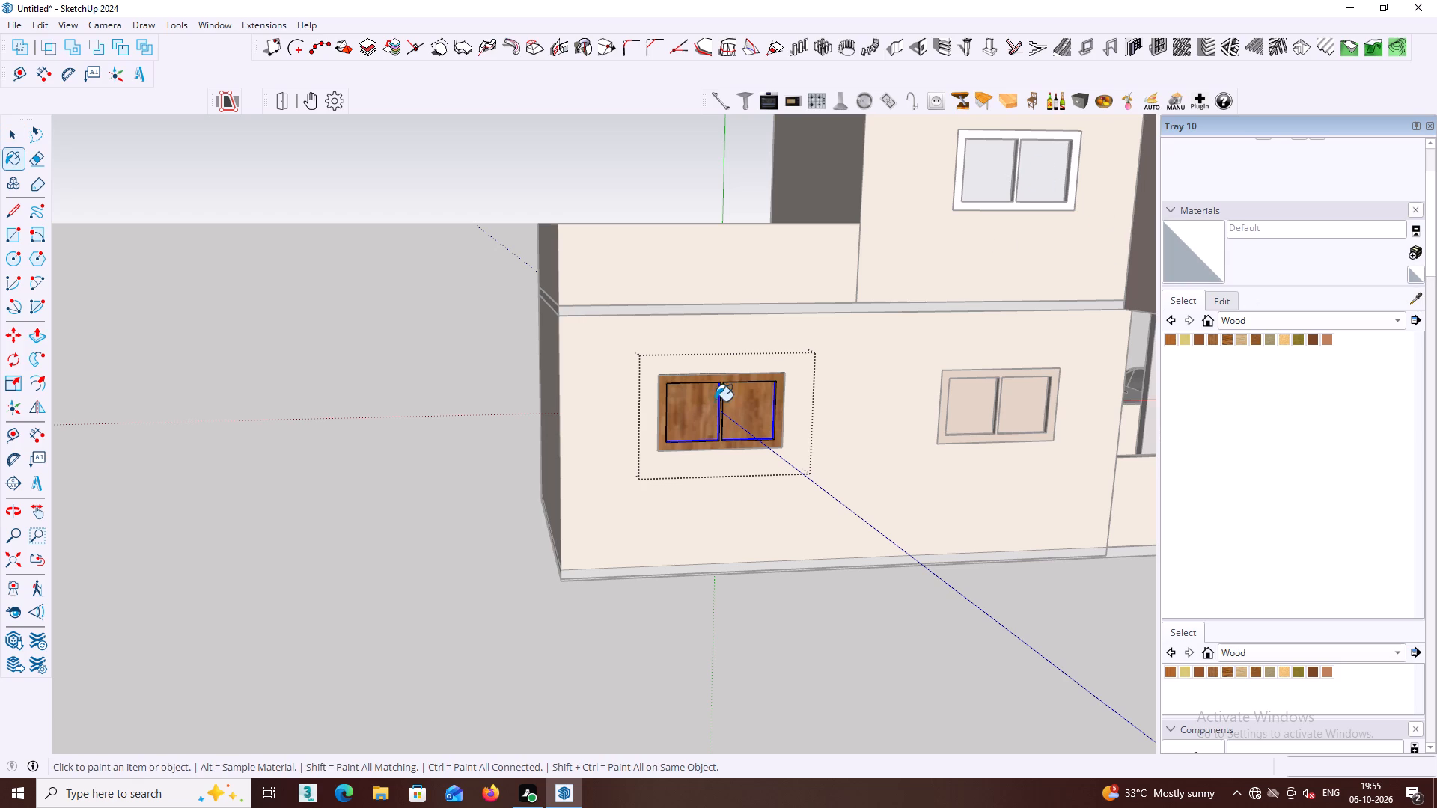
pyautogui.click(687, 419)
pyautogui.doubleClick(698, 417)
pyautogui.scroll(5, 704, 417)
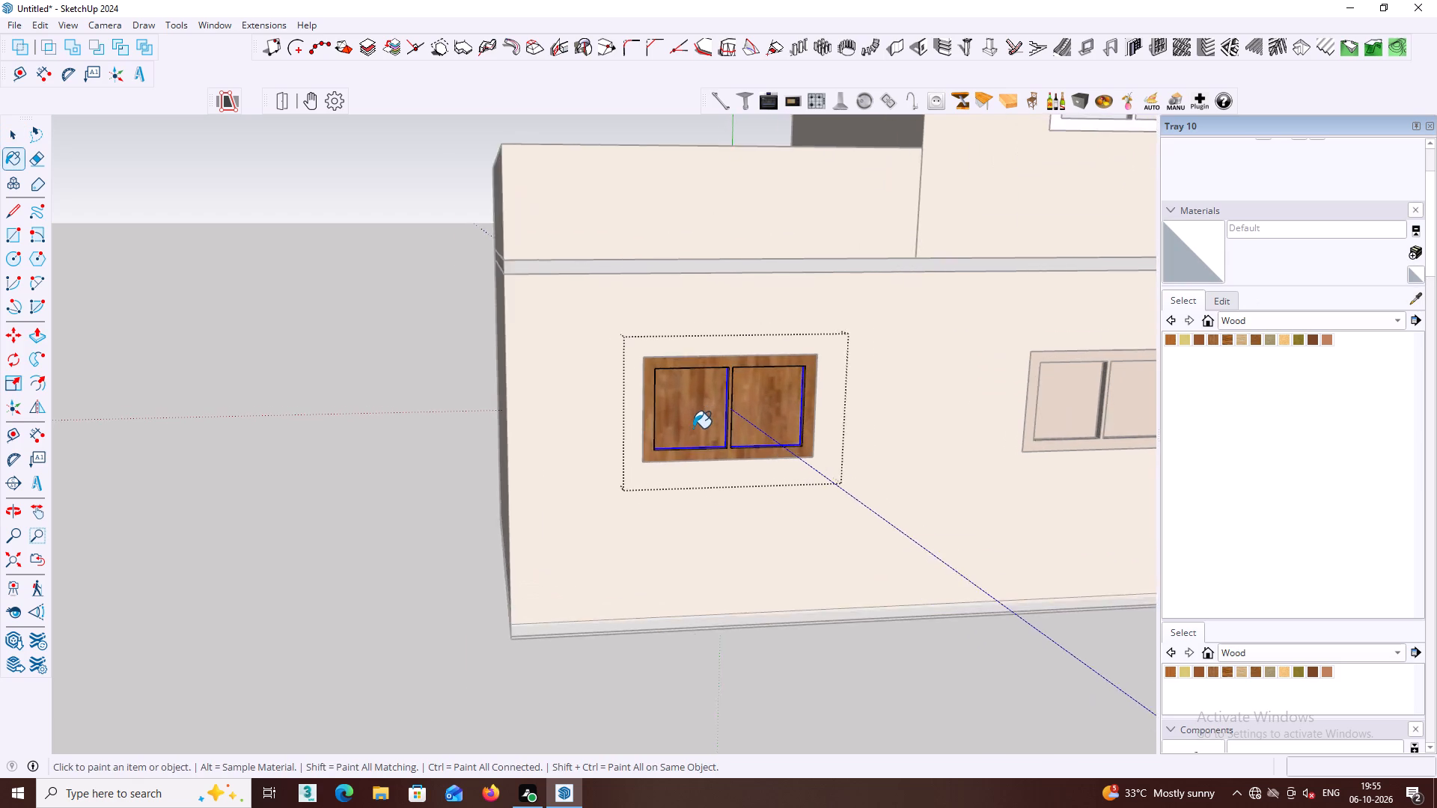
# Paint both pane faces inside the rear ground-floor side window with Translucent Glass Blue from Glass and Mirrors, and close the window group.
pyautogui.press('space')
pyautogui.doubleClick(693, 428)
pyautogui.click(693, 428)
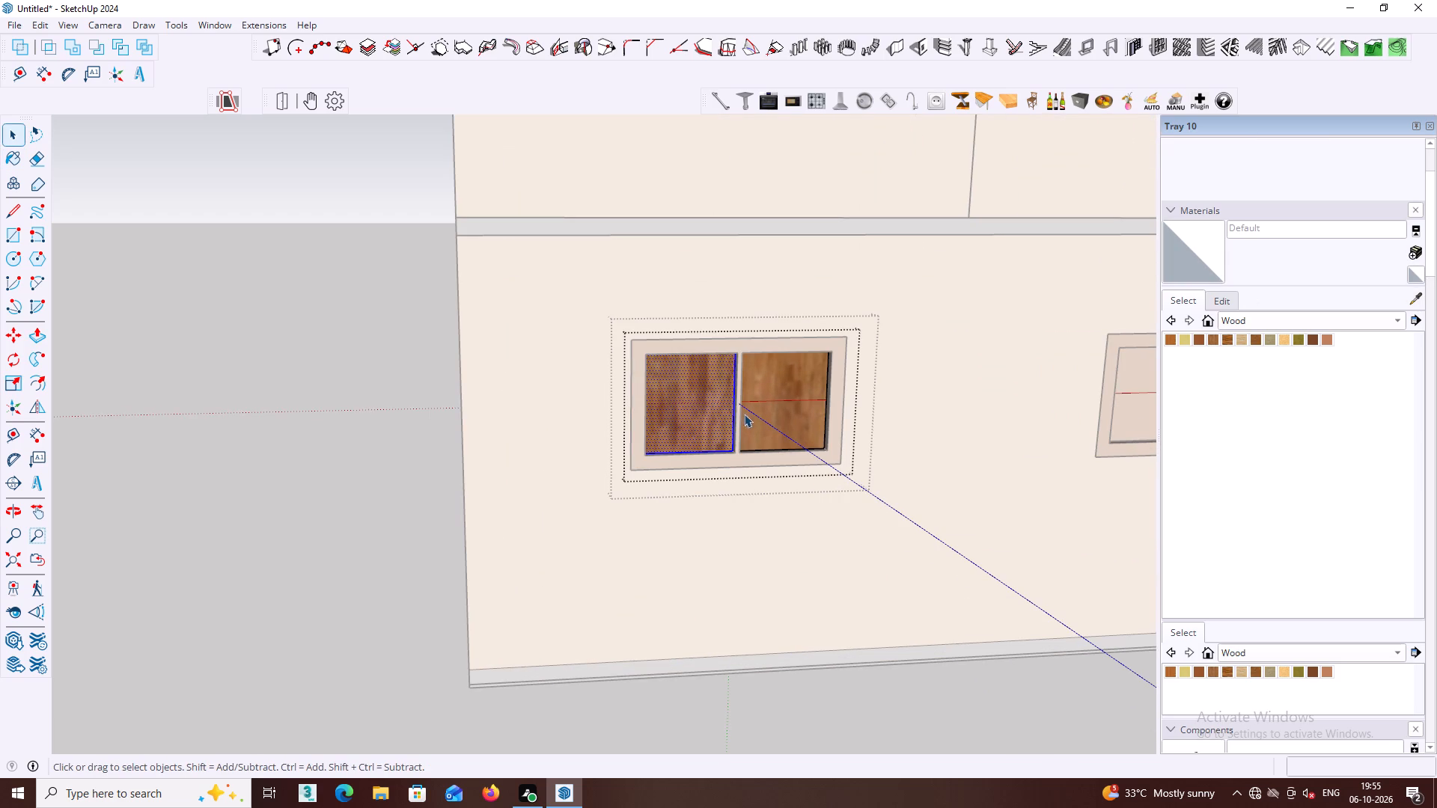
pyautogui.keyDown('shift'); pyautogui.doubleClick(760, 391); pyautogui.keyUp('shift')
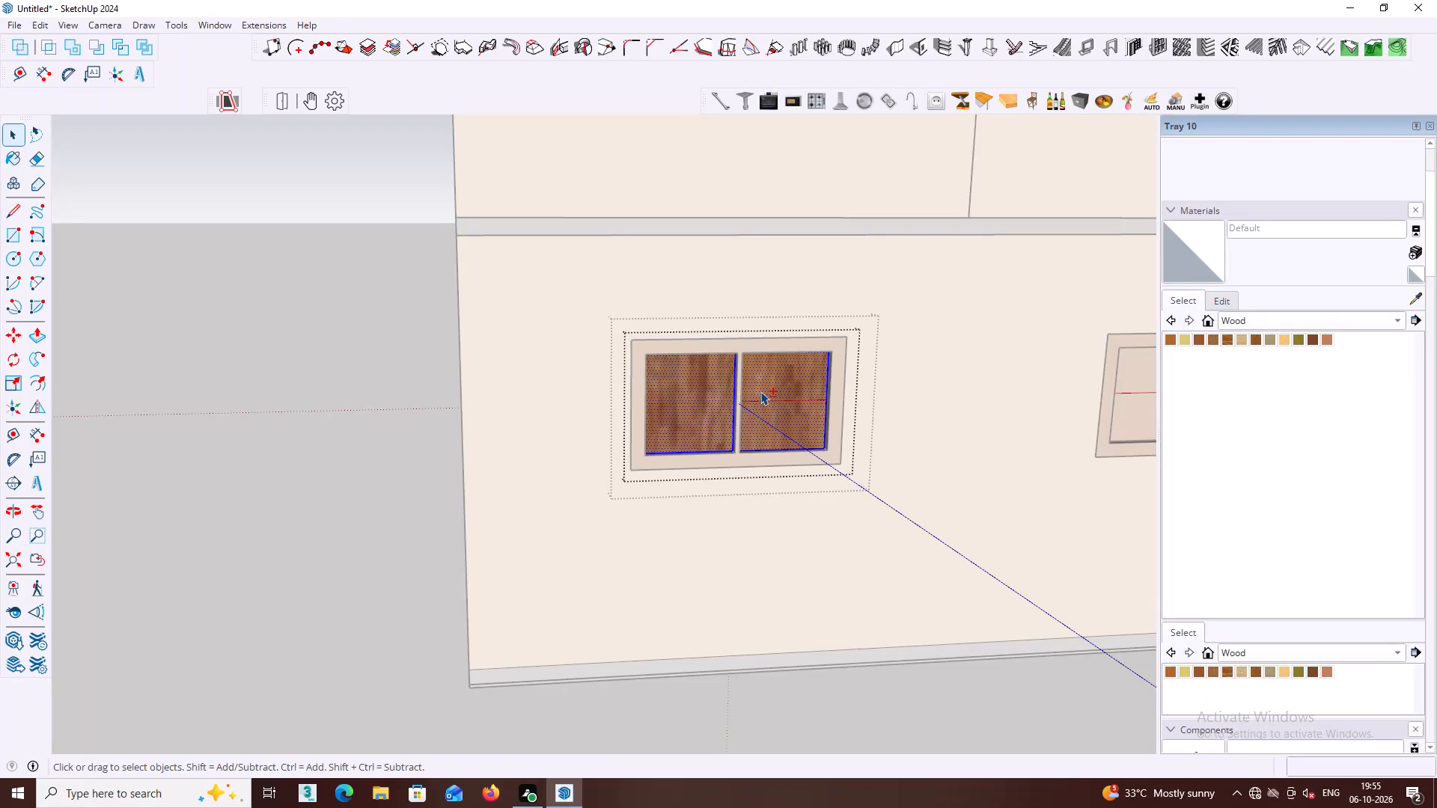
pyautogui.click(1186, 250)
pyautogui.click(696, 406)
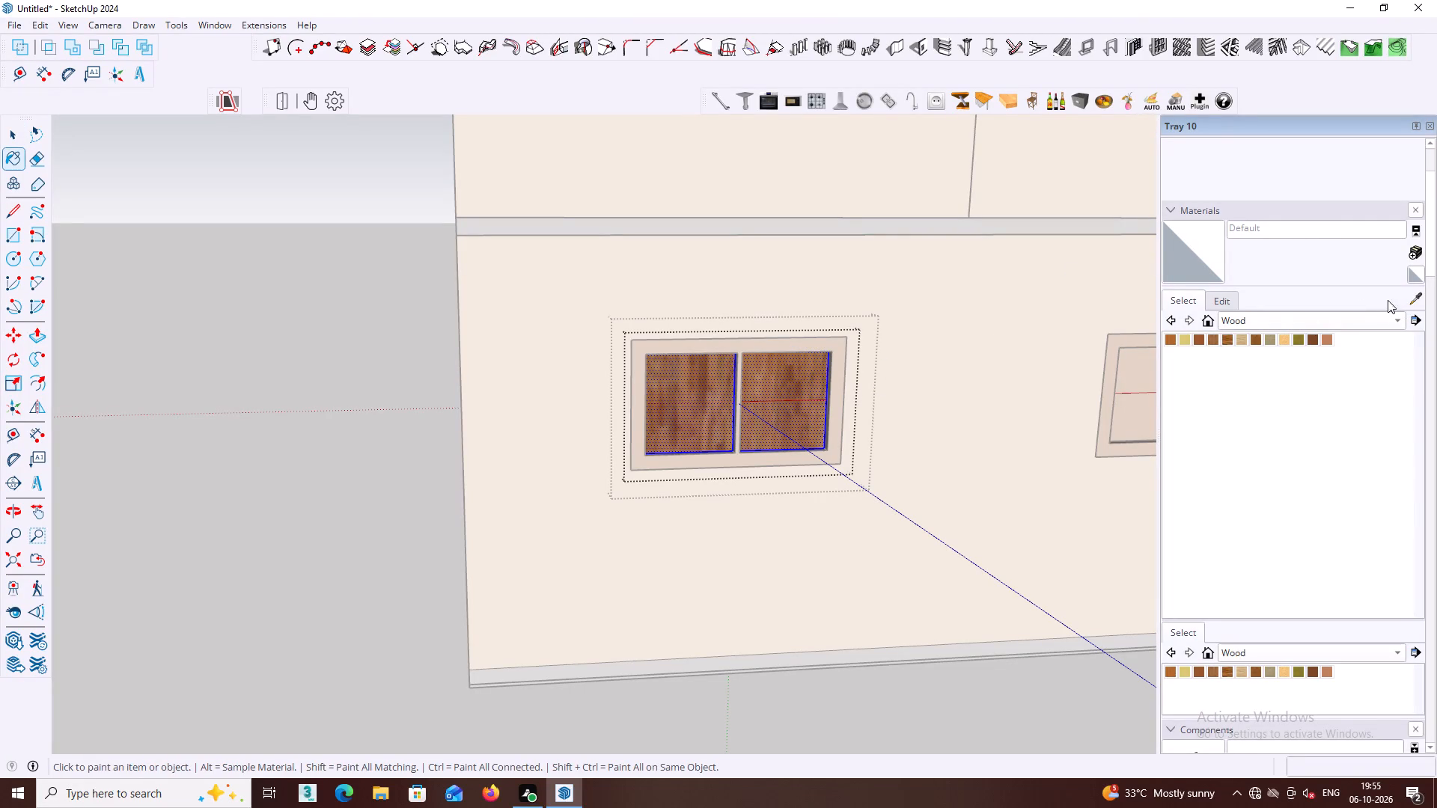
pyautogui.click(1393, 319)
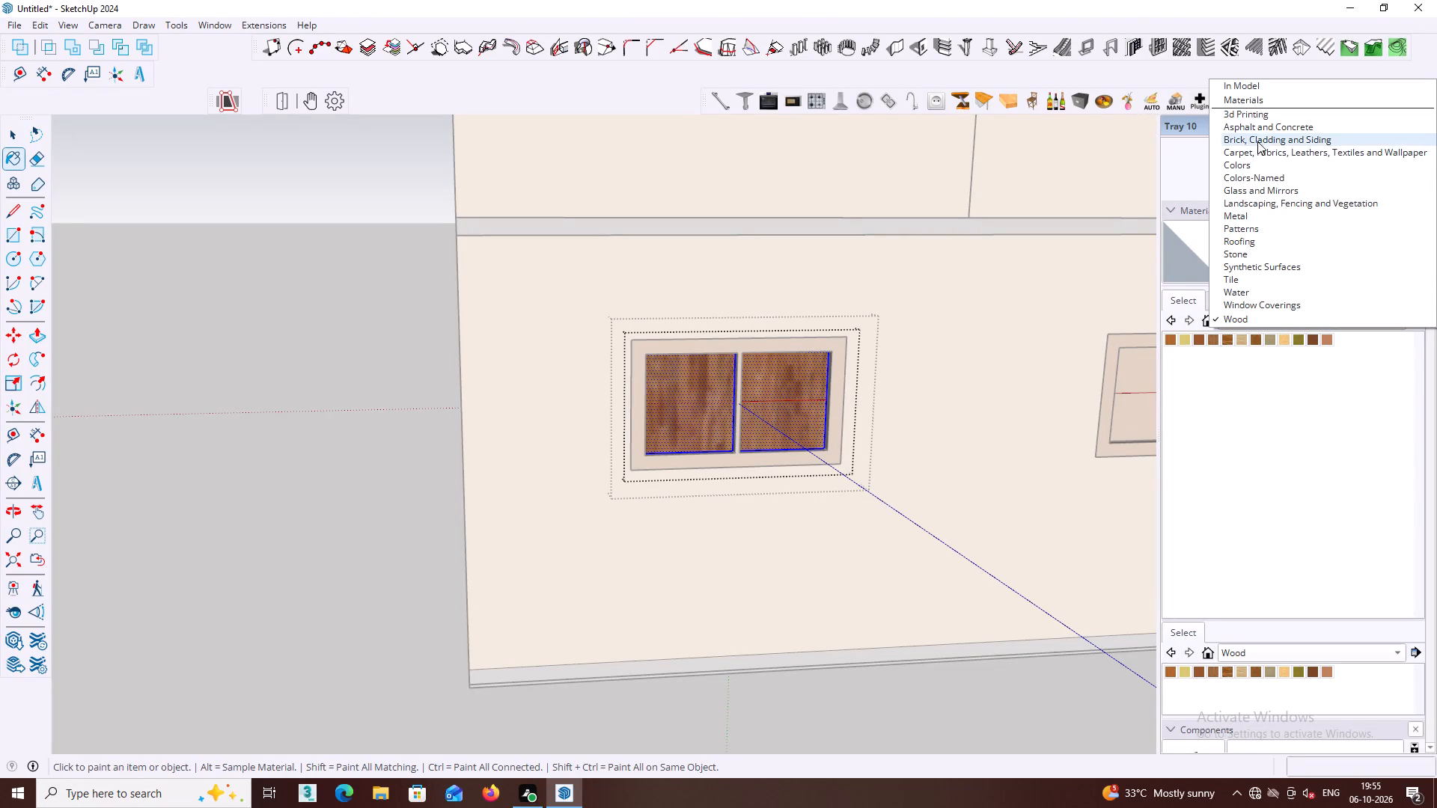
pyautogui.click(1249, 191)
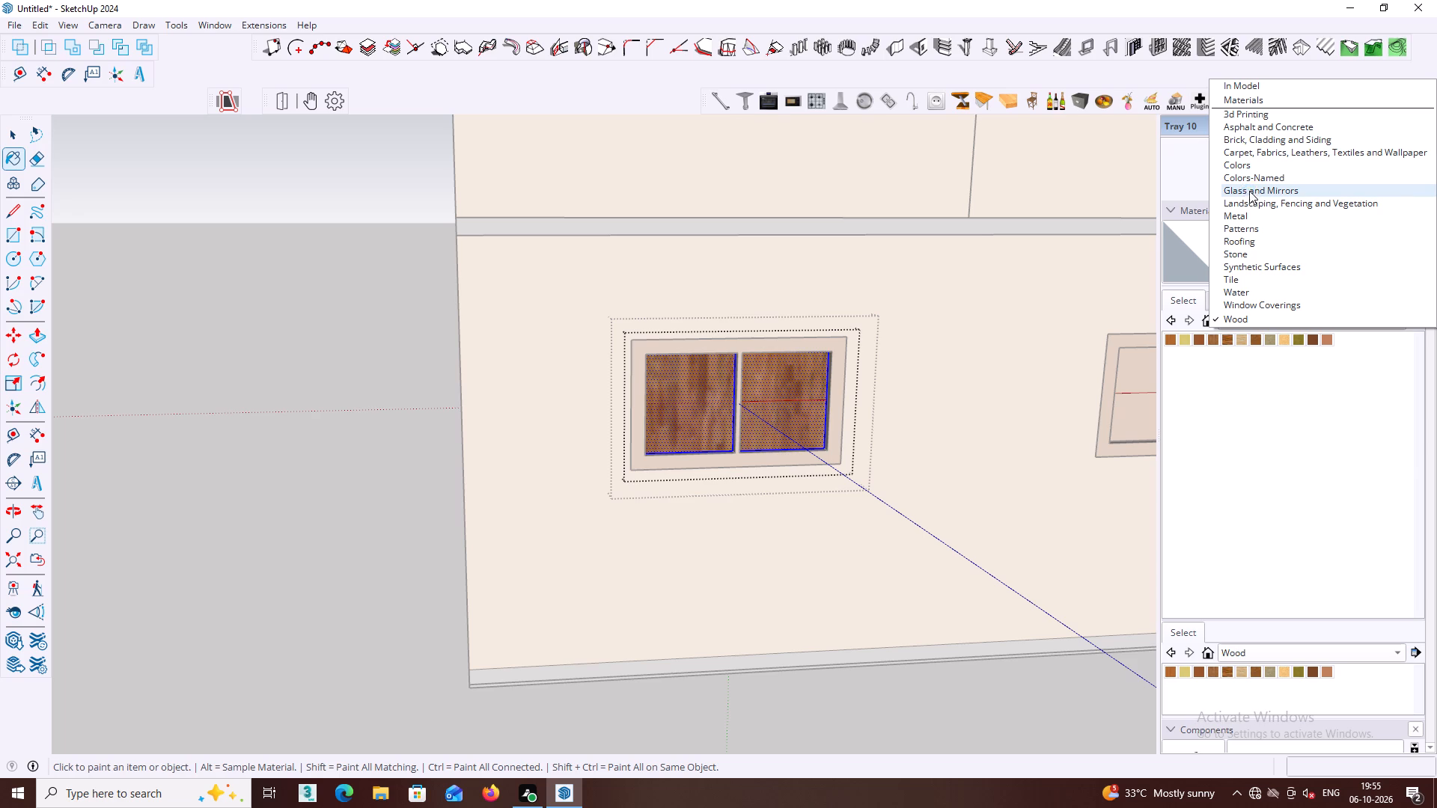
pyautogui.click(1213, 342)
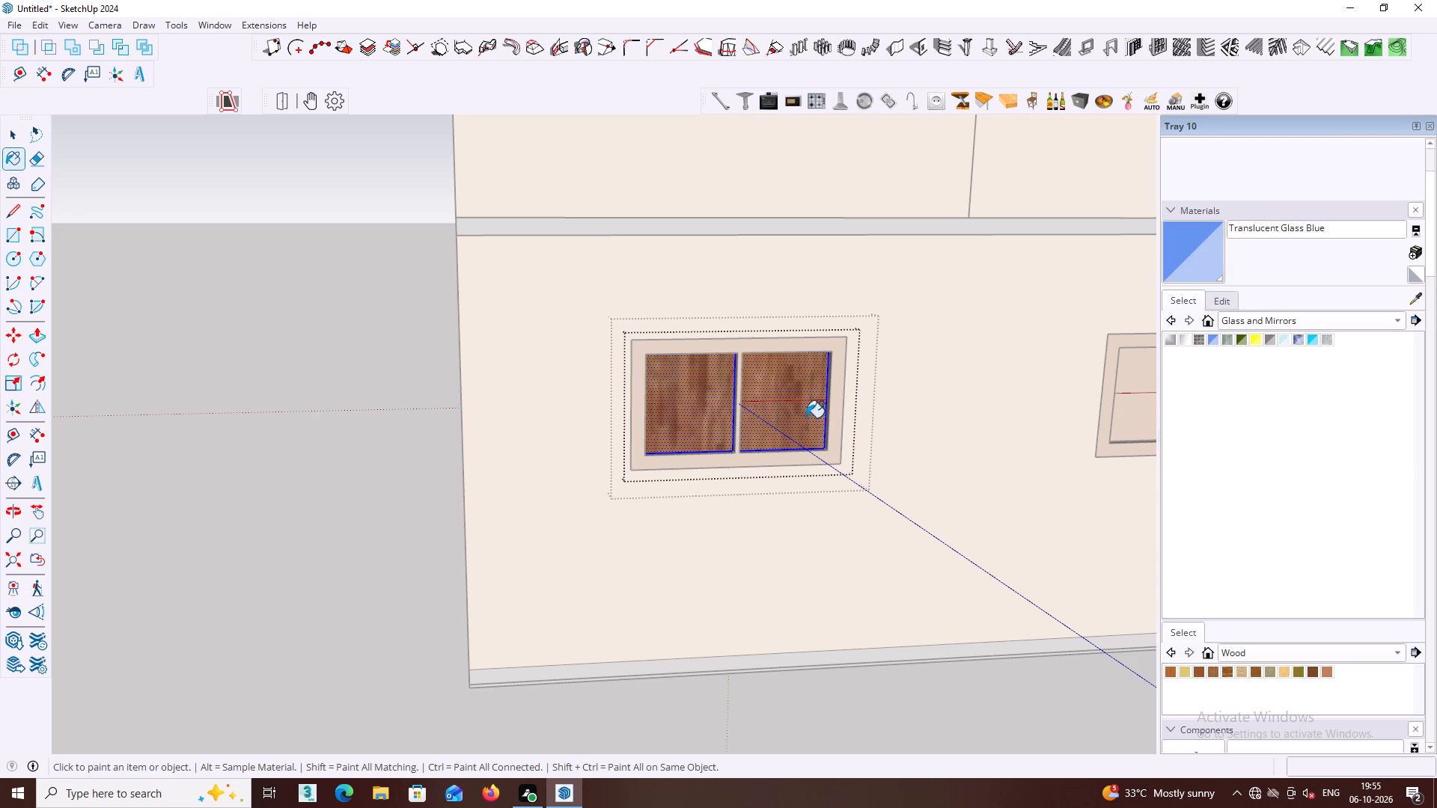
pyautogui.click(683, 427)
pyautogui.scroll(-4, 775, 403)
pyautogui.press('space')
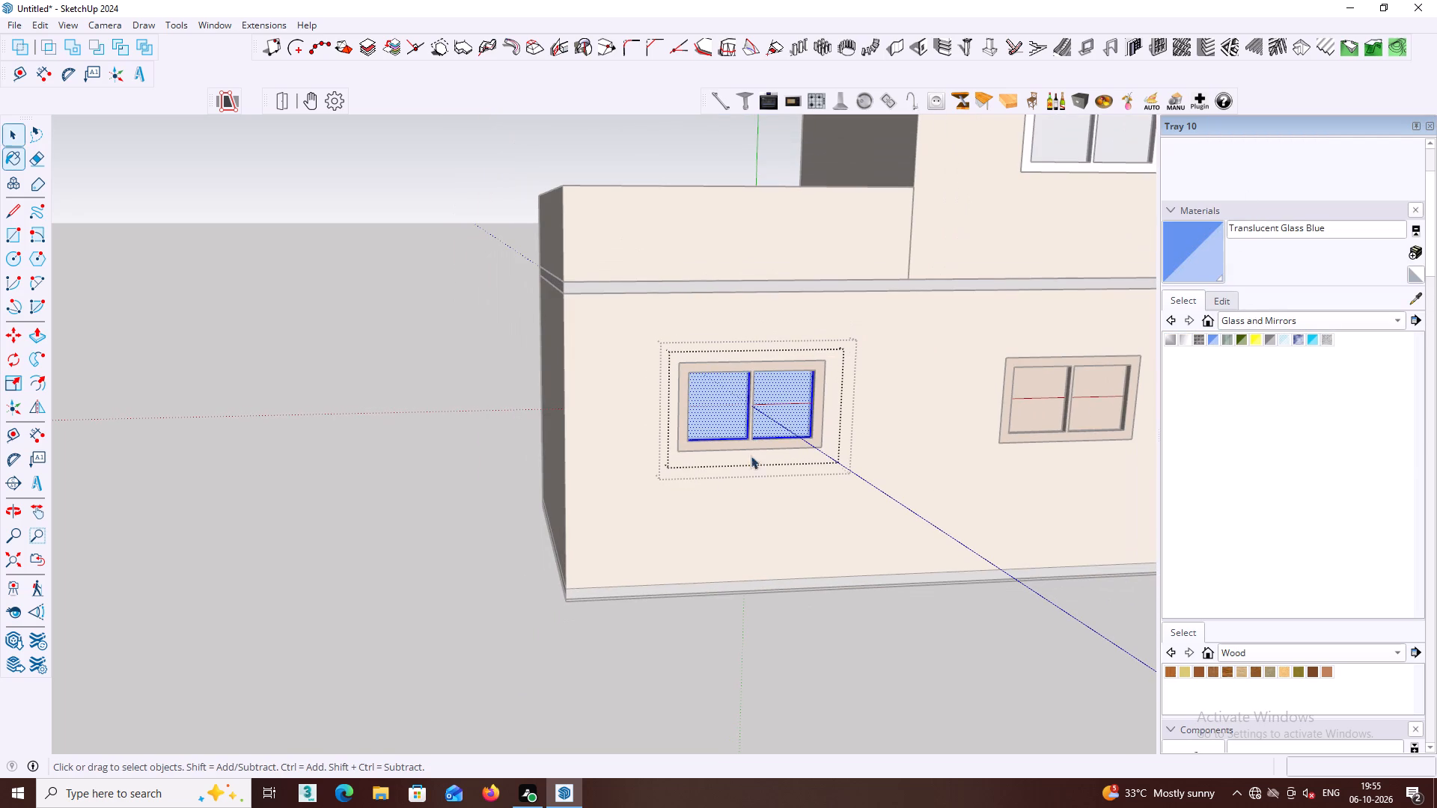
pyautogui.moveTo(557, 522); pyautogui.dragTo(550, 521)
pyautogui.click(508, 524)
pyautogui.scroll(-4, 624, 510)
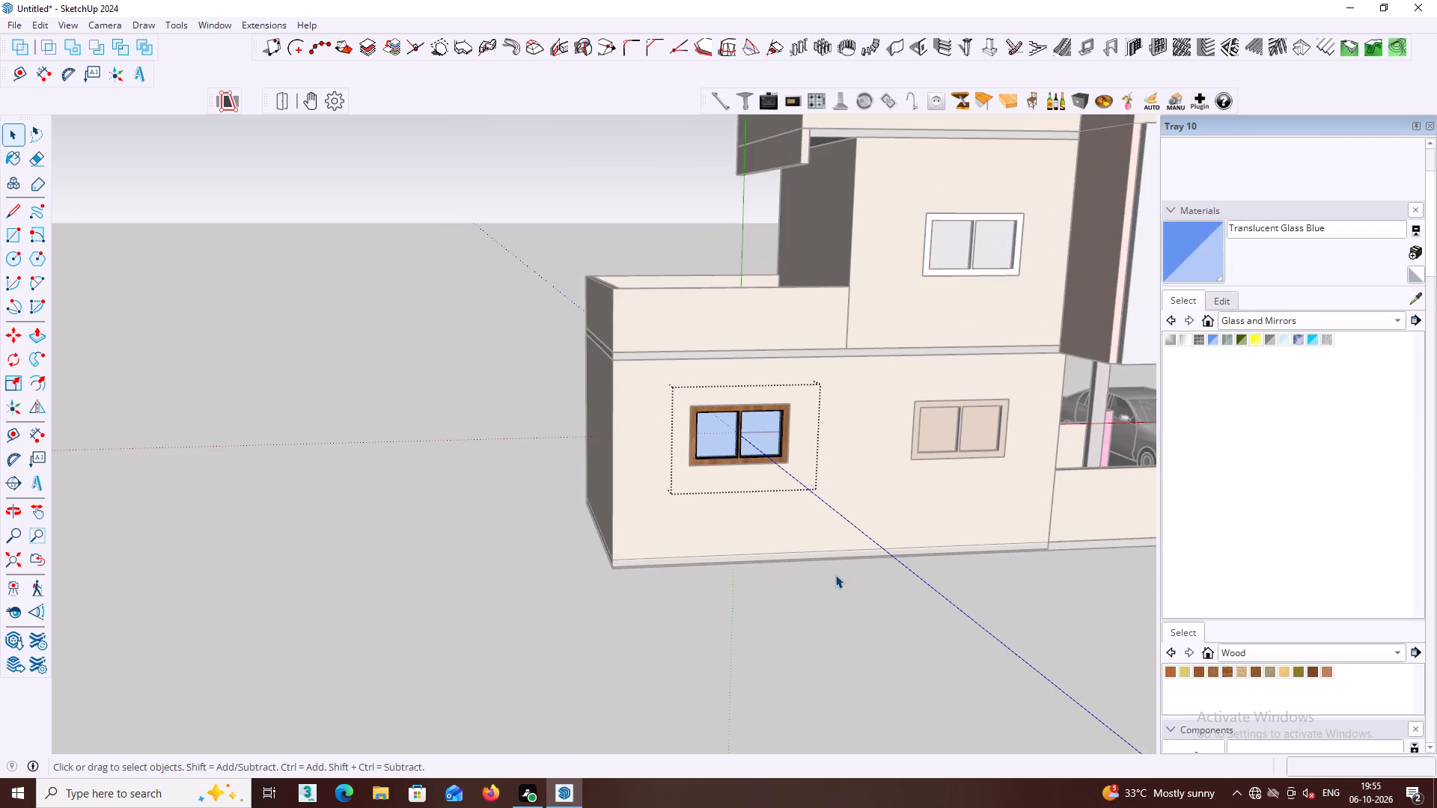
pyautogui.click(835, 575)
pyautogui.moveTo(862, 518); pyautogui.dragTo(724, 467, button='middle')
pyautogui.scroll(4, 864, 401)
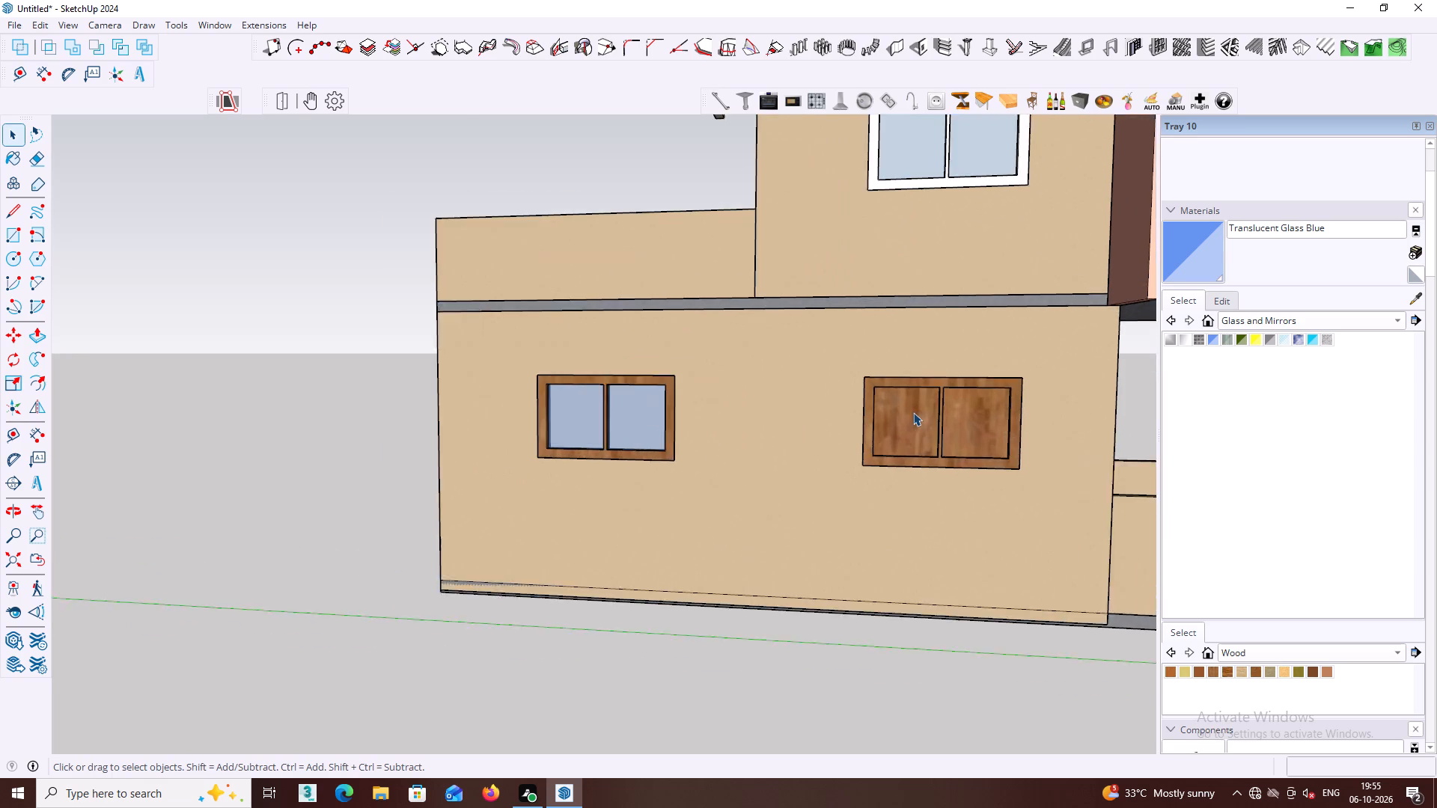
# Paint both pane faces of the ground-floor side window nearest the front with Translucent Glass Blue, and close the window group.
pyautogui.scroll(1, 913, 412)
pyautogui.doubleClick(909, 415)
pyautogui.click(912, 418)
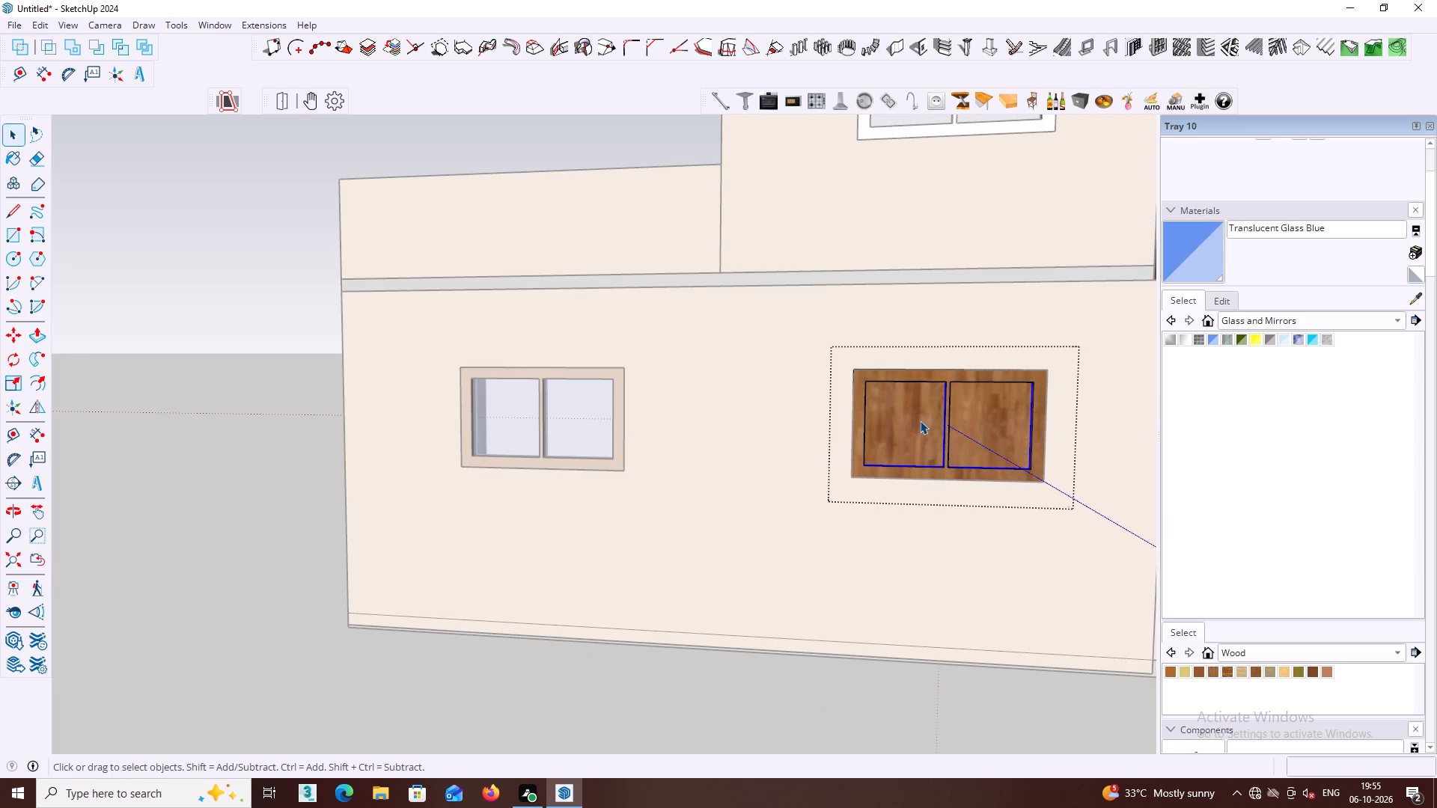
pyautogui.doubleClick(920, 420)
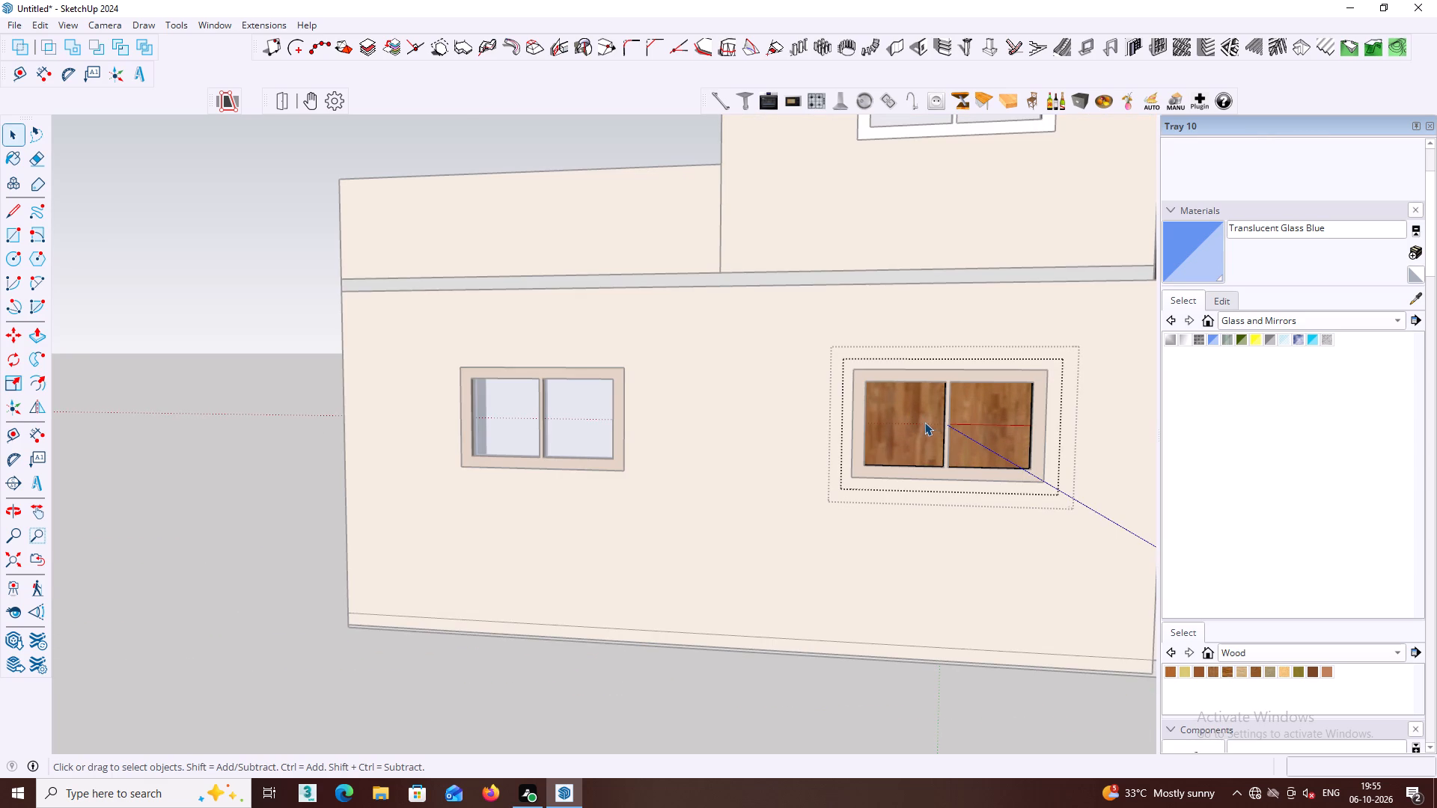
pyautogui.doubleClick(924, 422)
pyautogui.keyDown('shift'); pyautogui.doubleClick(989, 444); pyautogui.keyUp('shift')
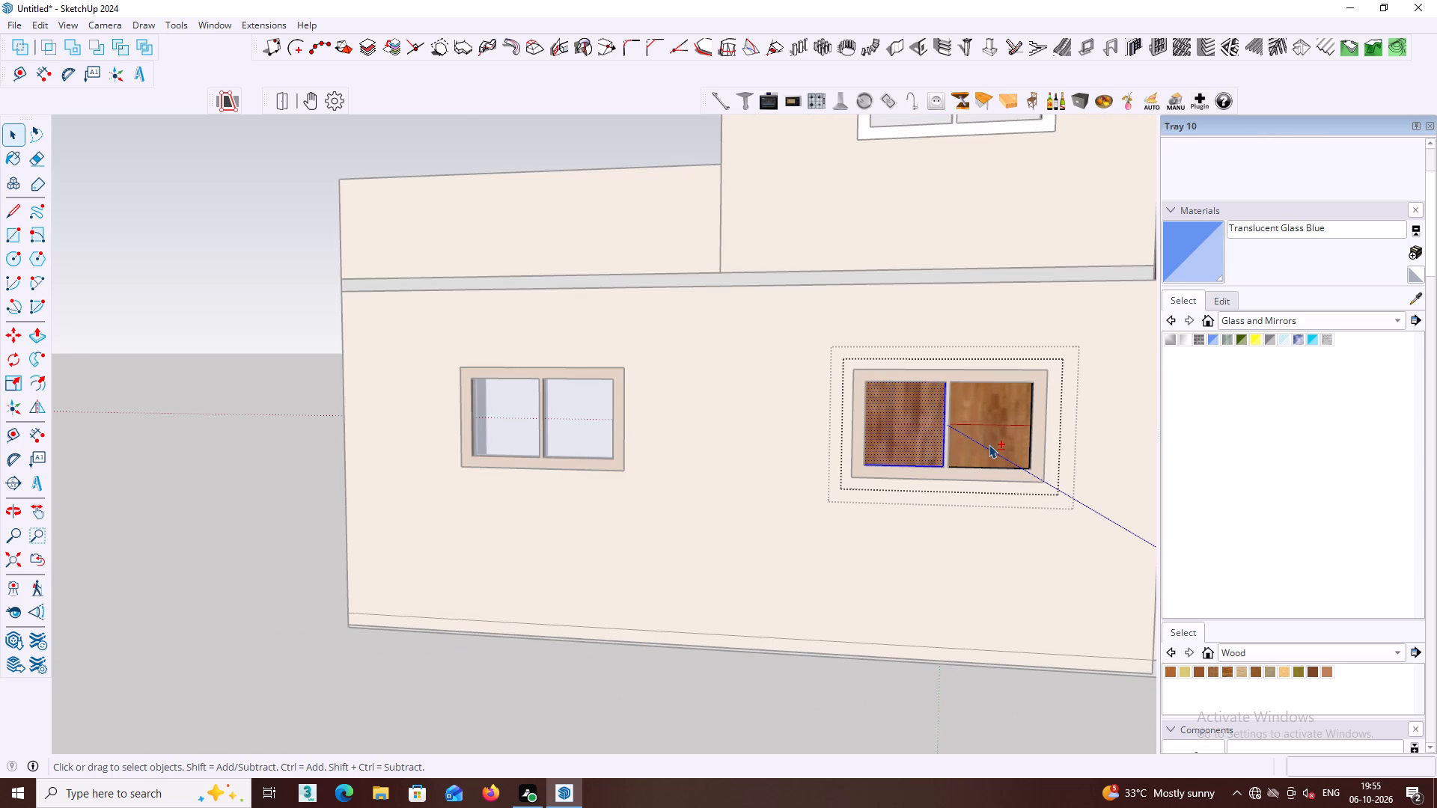
pyautogui.click(1182, 251)
pyautogui.click(912, 433)
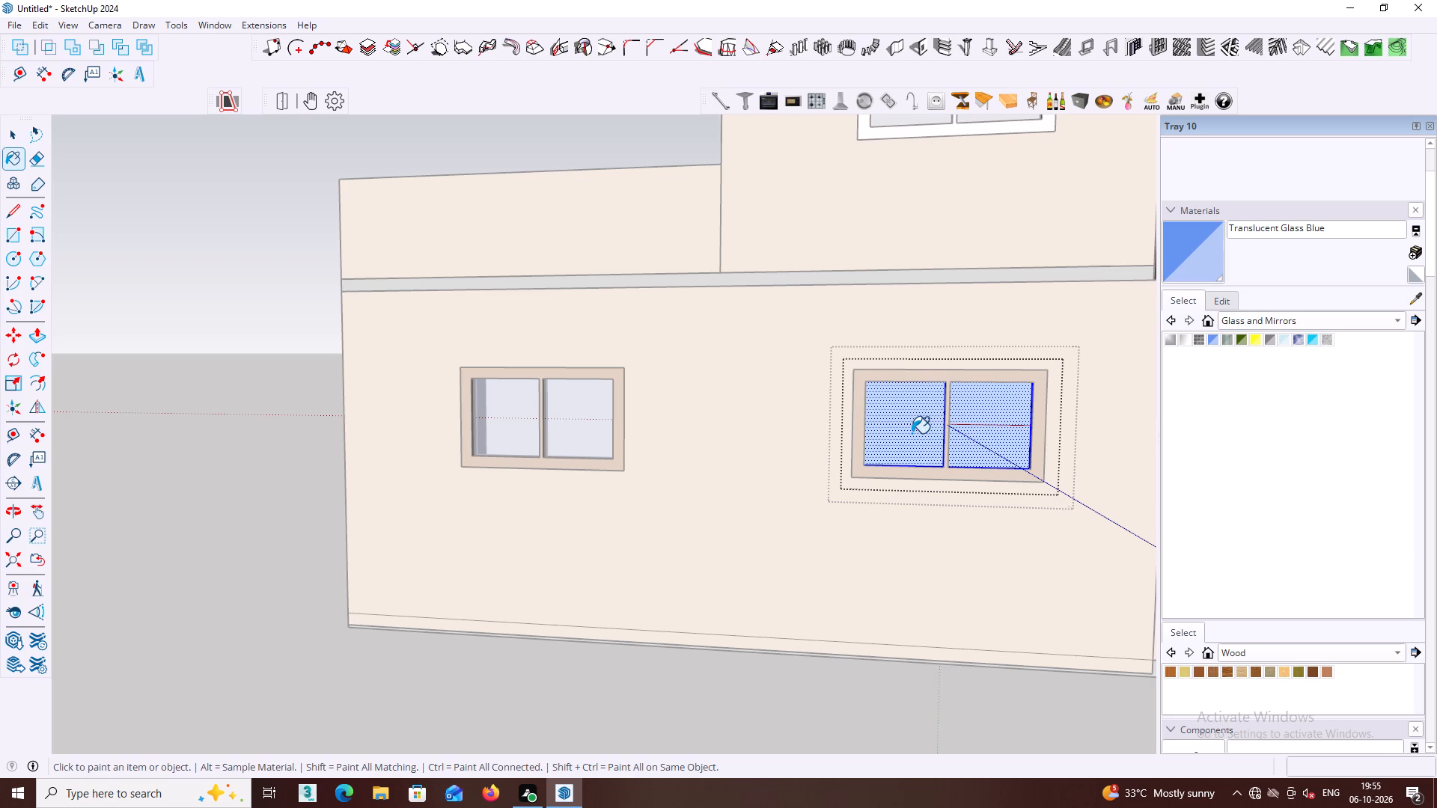
pyautogui.press('space')
pyautogui.click(751, 729)
pyautogui.scroll(-6, 801, 674)
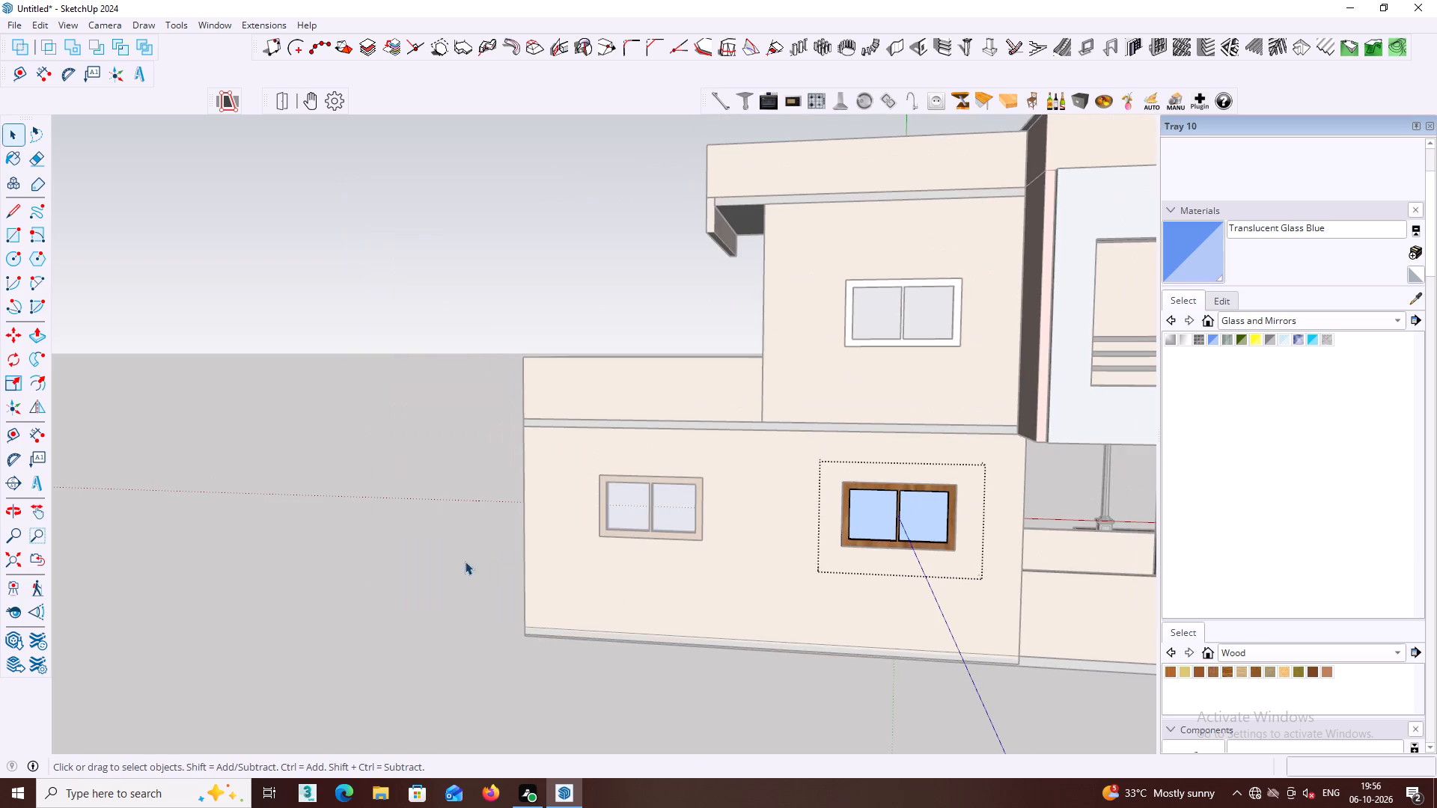
pyautogui.click(433, 538)
pyautogui.scroll(-1, 601, 499)
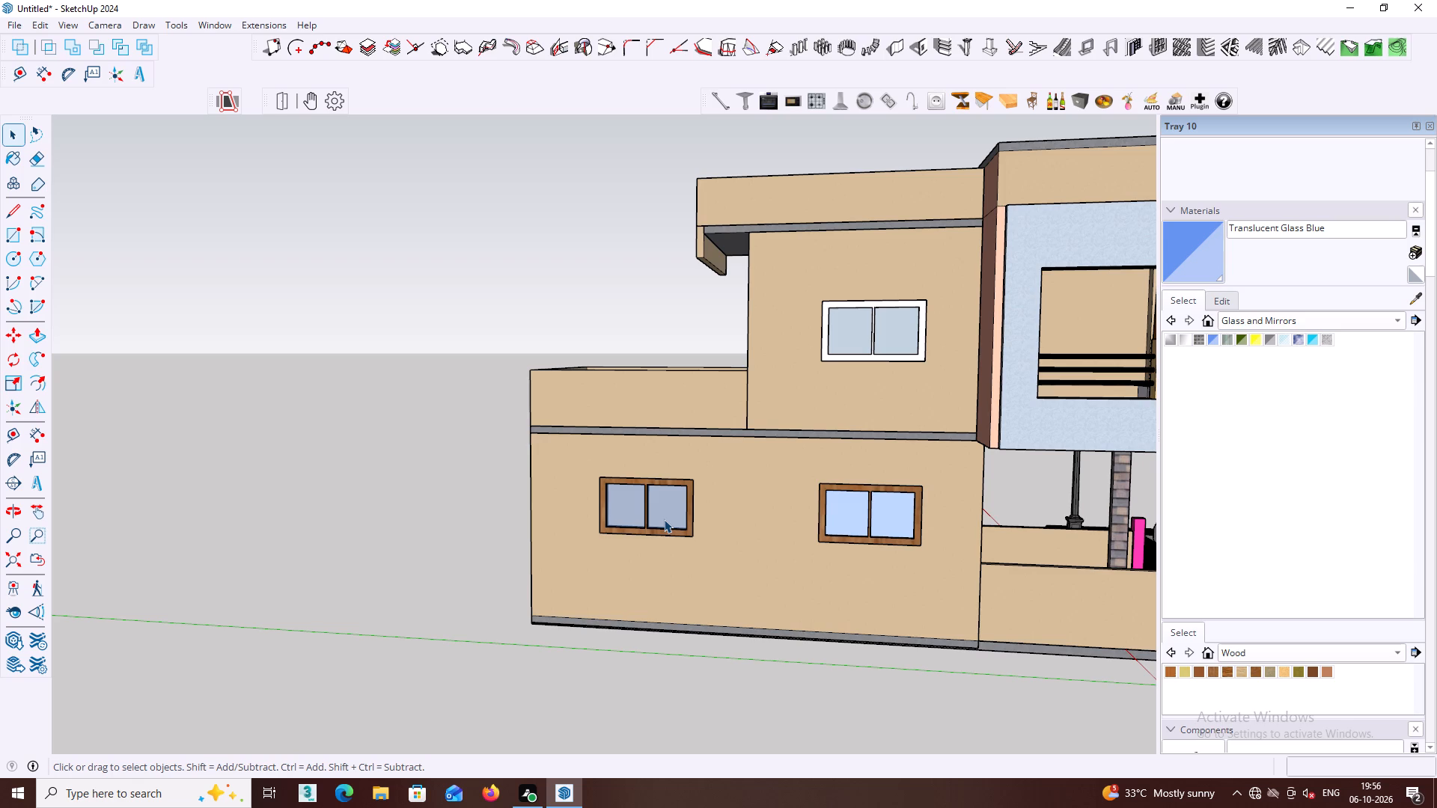
# Examine the house from the side, front balcony and rear for windows that still lack the wood and blue glass materials.
pyautogui.scroll(-3, 716, 520)
pyautogui.moveTo(727, 610); pyautogui.dragTo(597, 676, button='middle')
pyautogui.scroll(-1, 765, 569)
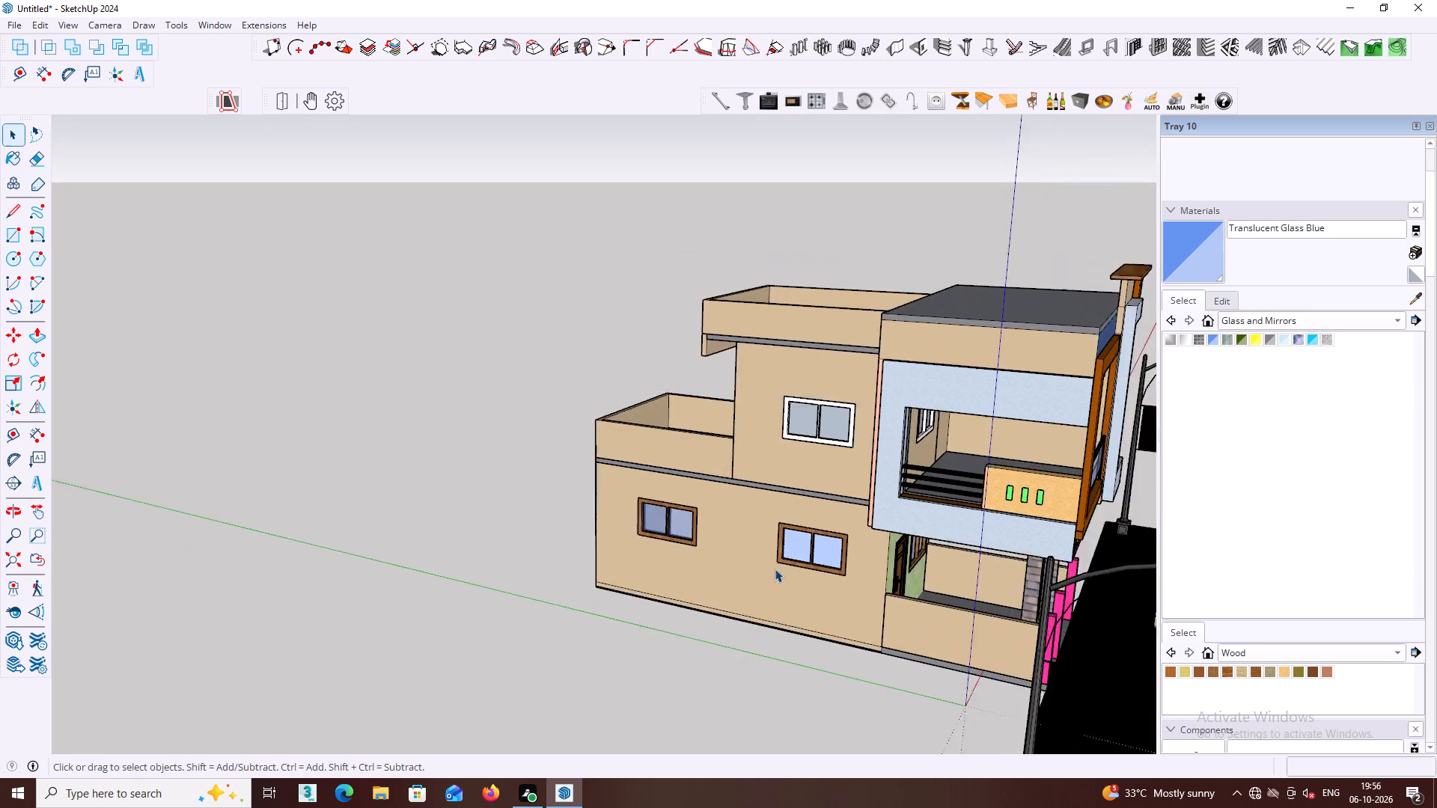
pyautogui.scroll(-1, 775, 569)
pyautogui.moveTo(856, 548); pyautogui.dragTo(575, 536, button='middle')
pyautogui.moveTo(806, 512); pyautogui.dragTo(799, 461, button='middle')
pyautogui.keyDown('shift'); pyautogui.moveTo(788, 444); pyautogui.dragTo(715, 435, button='middle'); pyautogui.keyUp('shift')
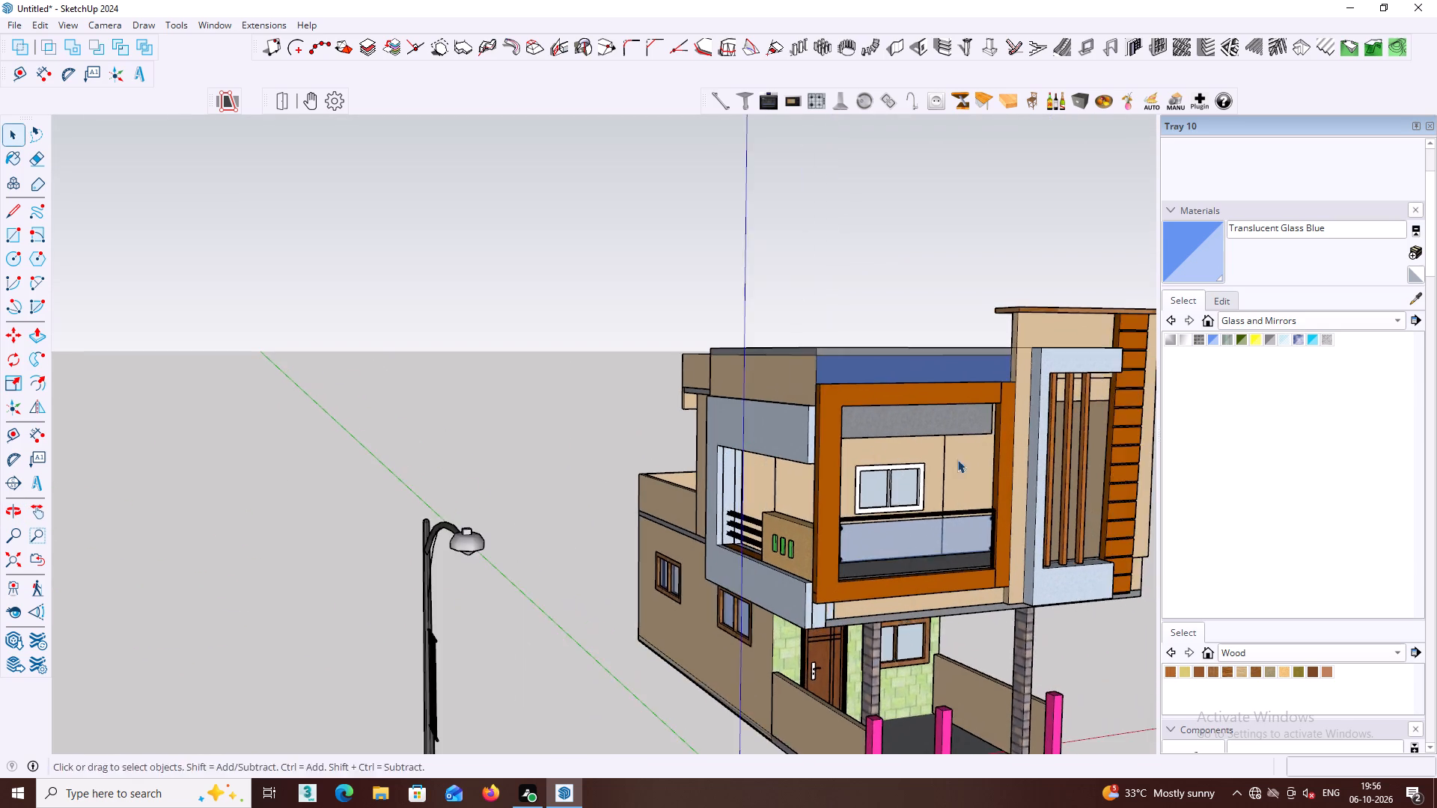
pyautogui.moveTo(978, 450); pyautogui.dragTo(790, 431, button='middle')
pyautogui.keyDown('shift'); pyautogui.moveTo(835, 434); pyautogui.dragTo(803, 261, button='middle'); pyautogui.keyUp('shift')
pyautogui.middleClick(897, 361)
pyautogui.moveTo(952, 387); pyautogui.dragTo(949, 333, button='middle')
pyautogui.scroll(5, 959, 516)
pyautogui.keyDown('shift'); pyautogui.moveTo(928, 563); pyautogui.dragTo(906, 358, button='middle'); pyautogui.keyUp('shift')
pyautogui.moveTo(942, 425); pyautogui.dragTo(1018, 625, button='middle')
pyautogui.scroll(-5, 953, 509)
pyautogui.moveTo(933, 459); pyautogui.dragTo(946, 542, button='middle')
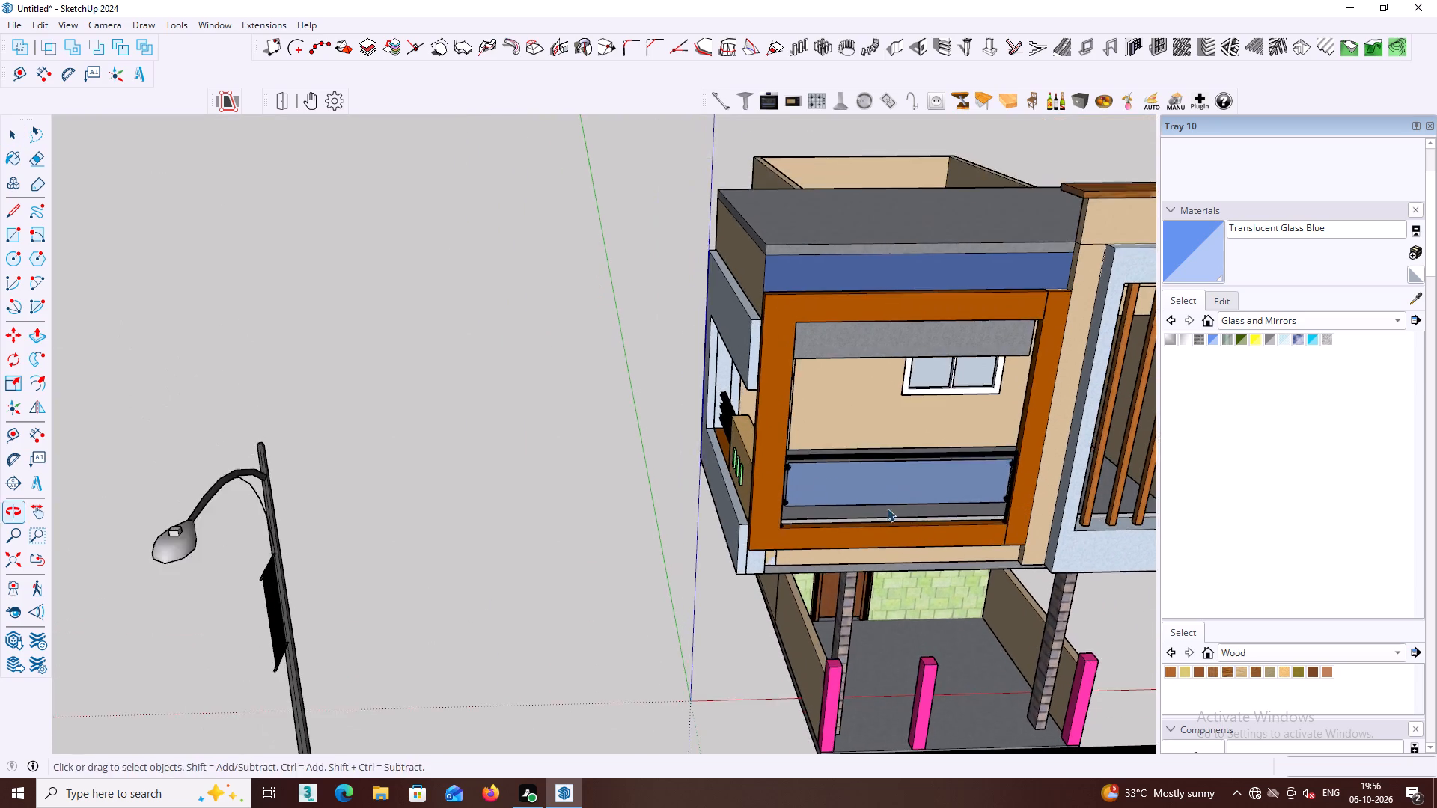
pyautogui.moveTo(829, 489); pyautogui.dragTo(854, 499, button='middle')
pyautogui.scroll(-2, 829, 492)
pyautogui.moveTo(774, 494); pyautogui.dragTo(1135, 431, button='middle')
pyautogui.moveTo(677, 447); pyautogui.dragTo(982, 441, button='middle')
pyautogui.moveTo(598, 434); pyautogui.dragTo(891, 446, button='middle')
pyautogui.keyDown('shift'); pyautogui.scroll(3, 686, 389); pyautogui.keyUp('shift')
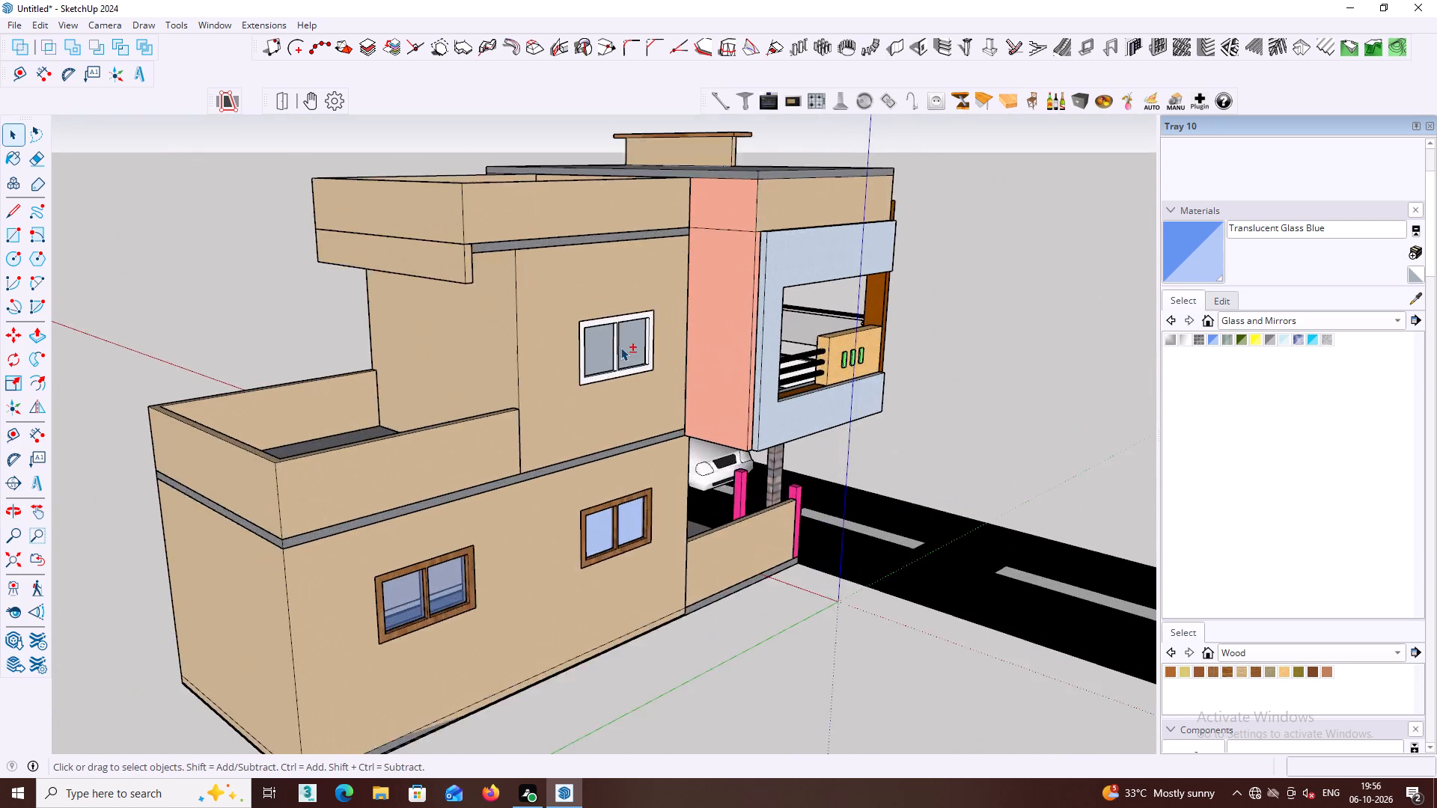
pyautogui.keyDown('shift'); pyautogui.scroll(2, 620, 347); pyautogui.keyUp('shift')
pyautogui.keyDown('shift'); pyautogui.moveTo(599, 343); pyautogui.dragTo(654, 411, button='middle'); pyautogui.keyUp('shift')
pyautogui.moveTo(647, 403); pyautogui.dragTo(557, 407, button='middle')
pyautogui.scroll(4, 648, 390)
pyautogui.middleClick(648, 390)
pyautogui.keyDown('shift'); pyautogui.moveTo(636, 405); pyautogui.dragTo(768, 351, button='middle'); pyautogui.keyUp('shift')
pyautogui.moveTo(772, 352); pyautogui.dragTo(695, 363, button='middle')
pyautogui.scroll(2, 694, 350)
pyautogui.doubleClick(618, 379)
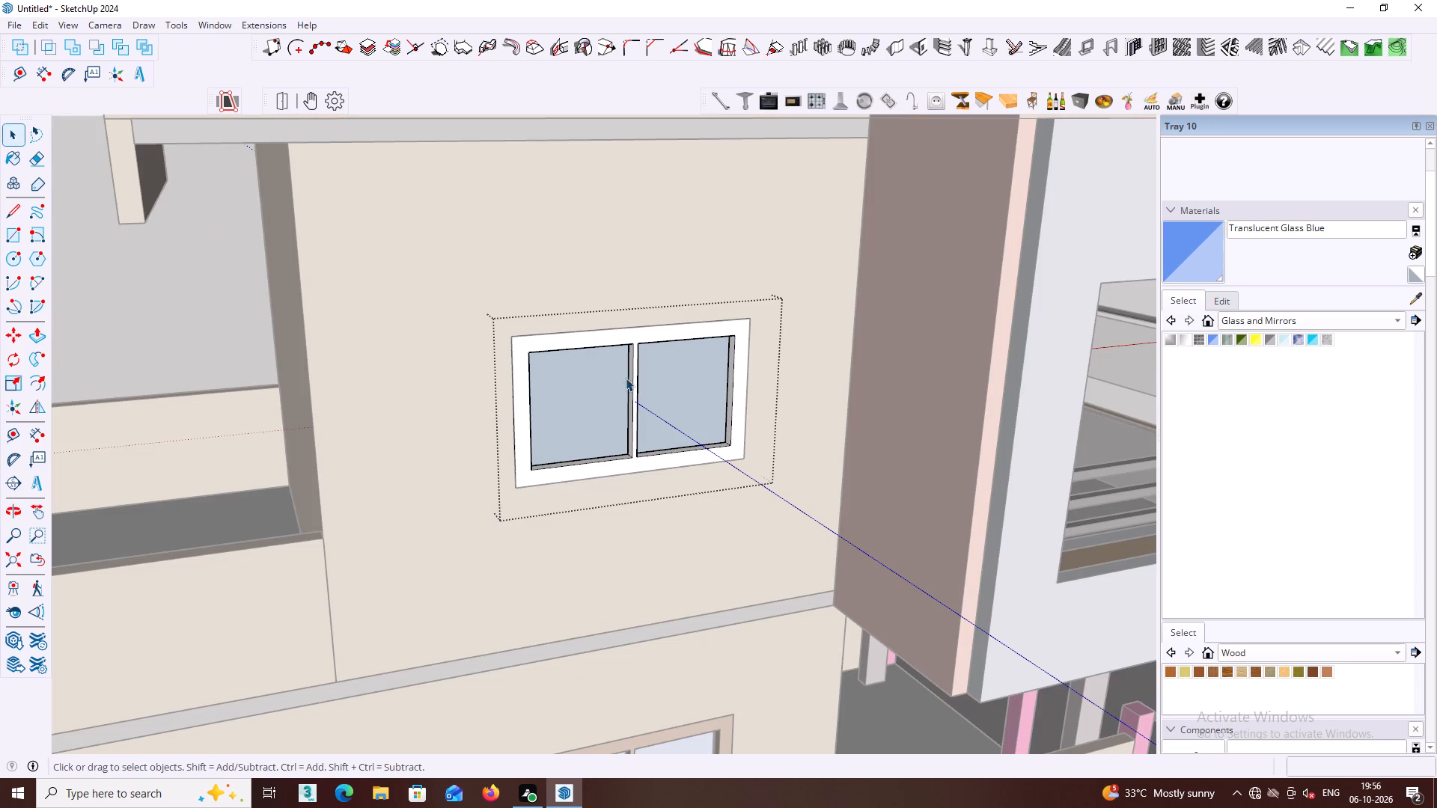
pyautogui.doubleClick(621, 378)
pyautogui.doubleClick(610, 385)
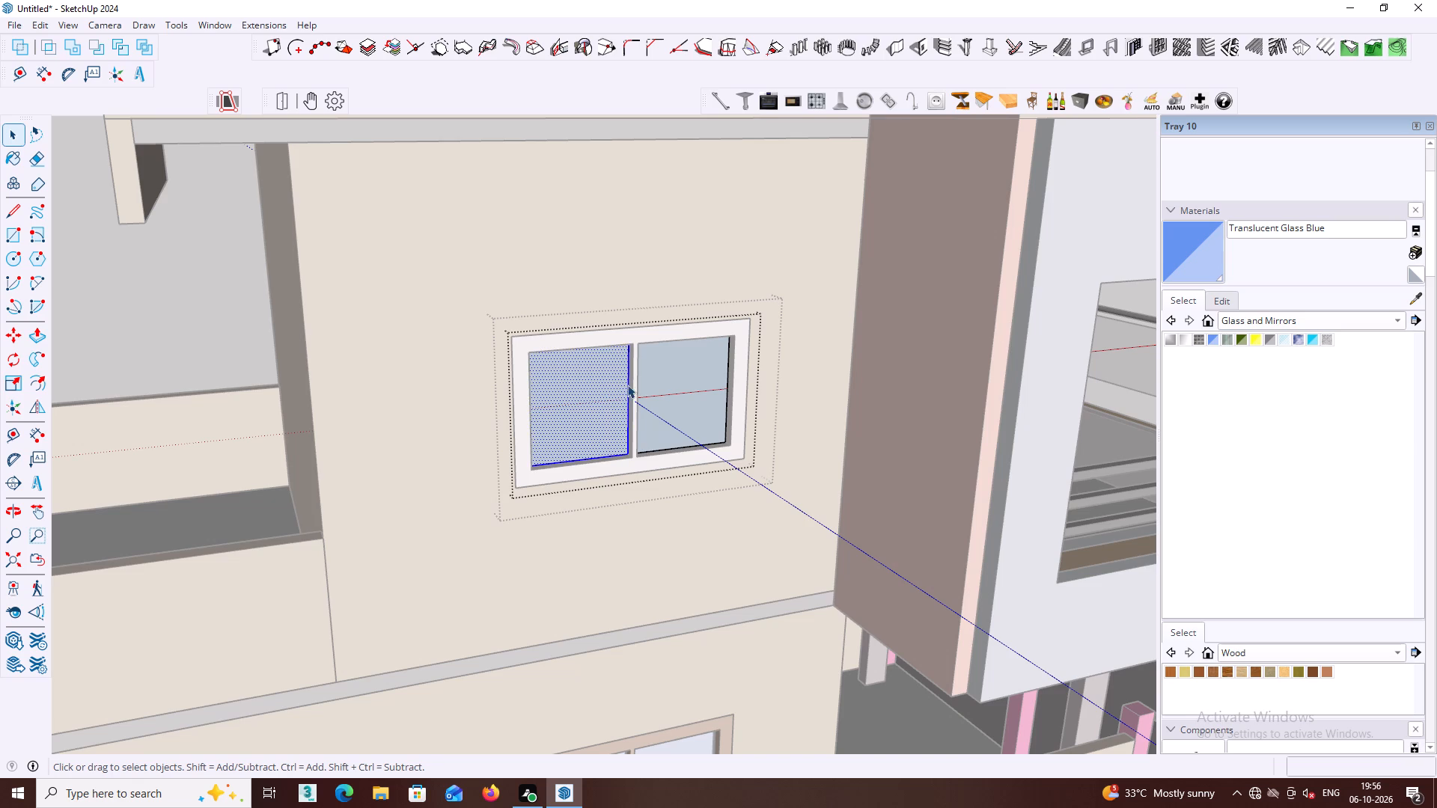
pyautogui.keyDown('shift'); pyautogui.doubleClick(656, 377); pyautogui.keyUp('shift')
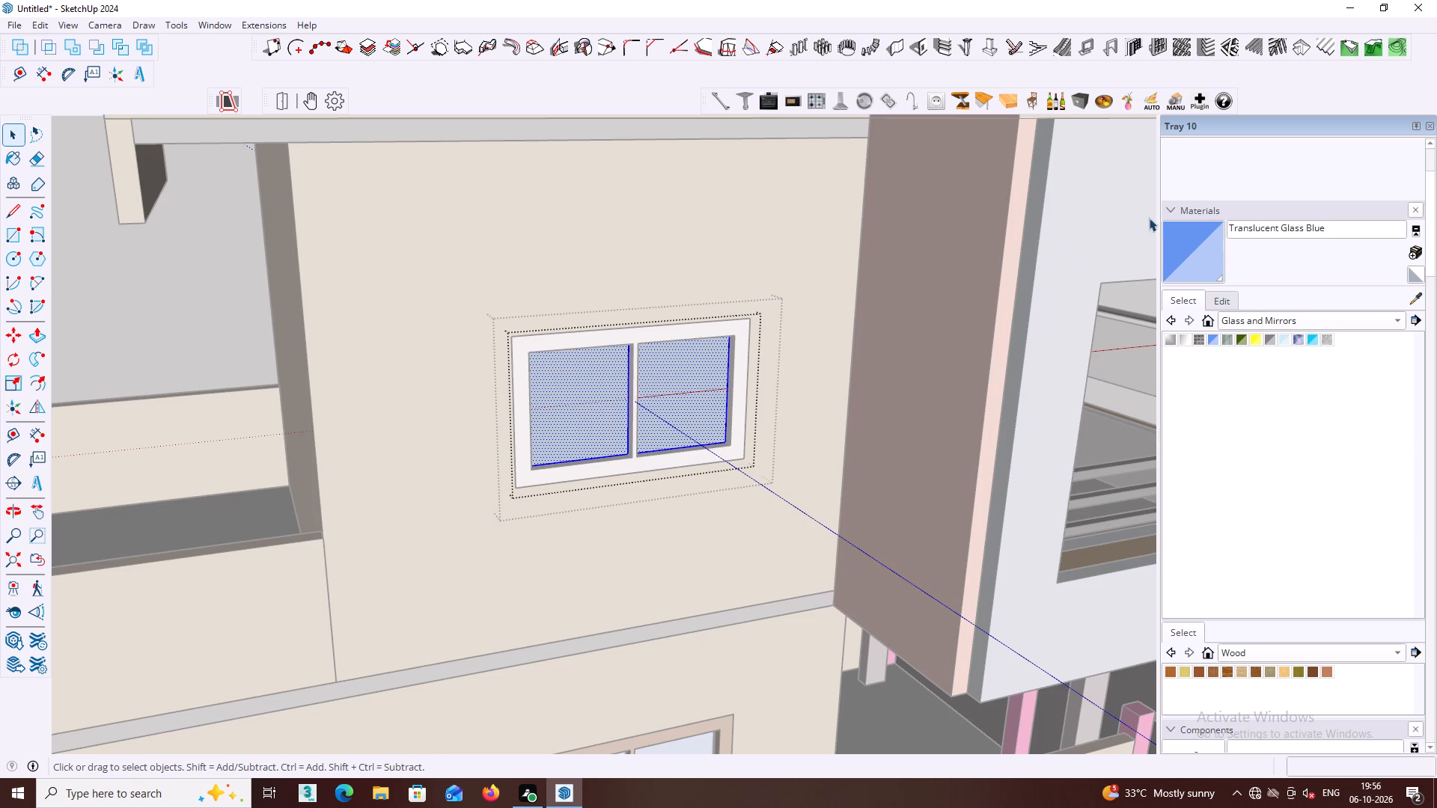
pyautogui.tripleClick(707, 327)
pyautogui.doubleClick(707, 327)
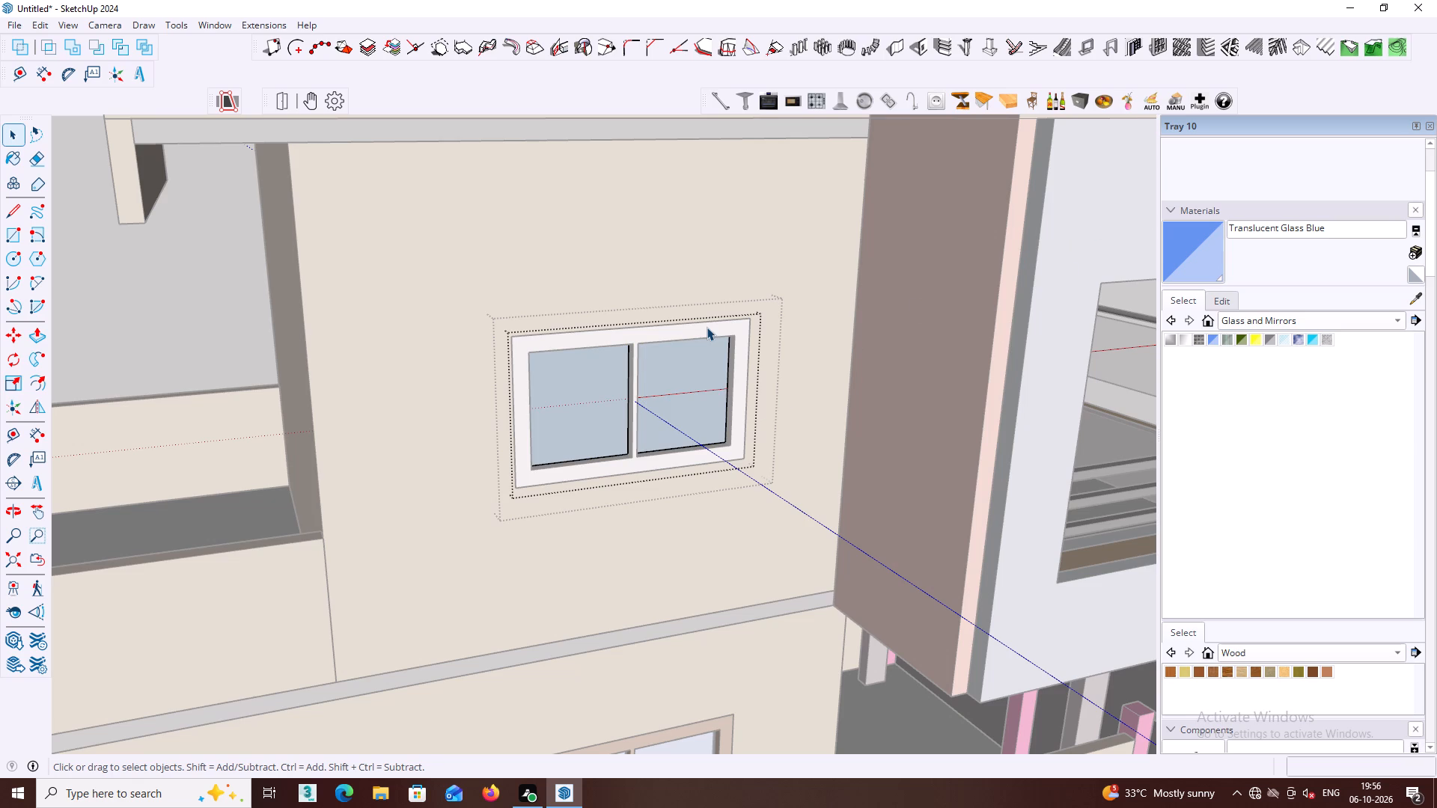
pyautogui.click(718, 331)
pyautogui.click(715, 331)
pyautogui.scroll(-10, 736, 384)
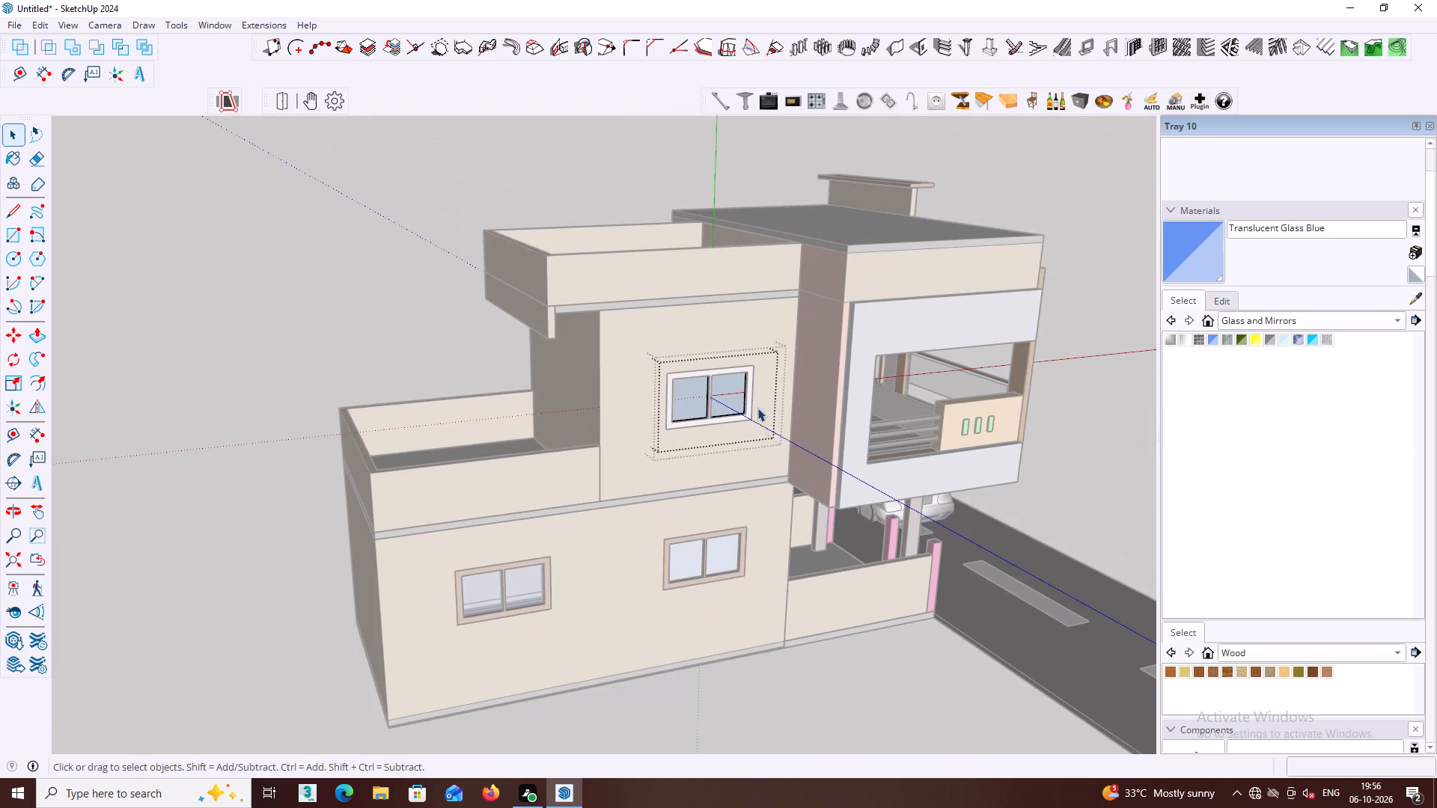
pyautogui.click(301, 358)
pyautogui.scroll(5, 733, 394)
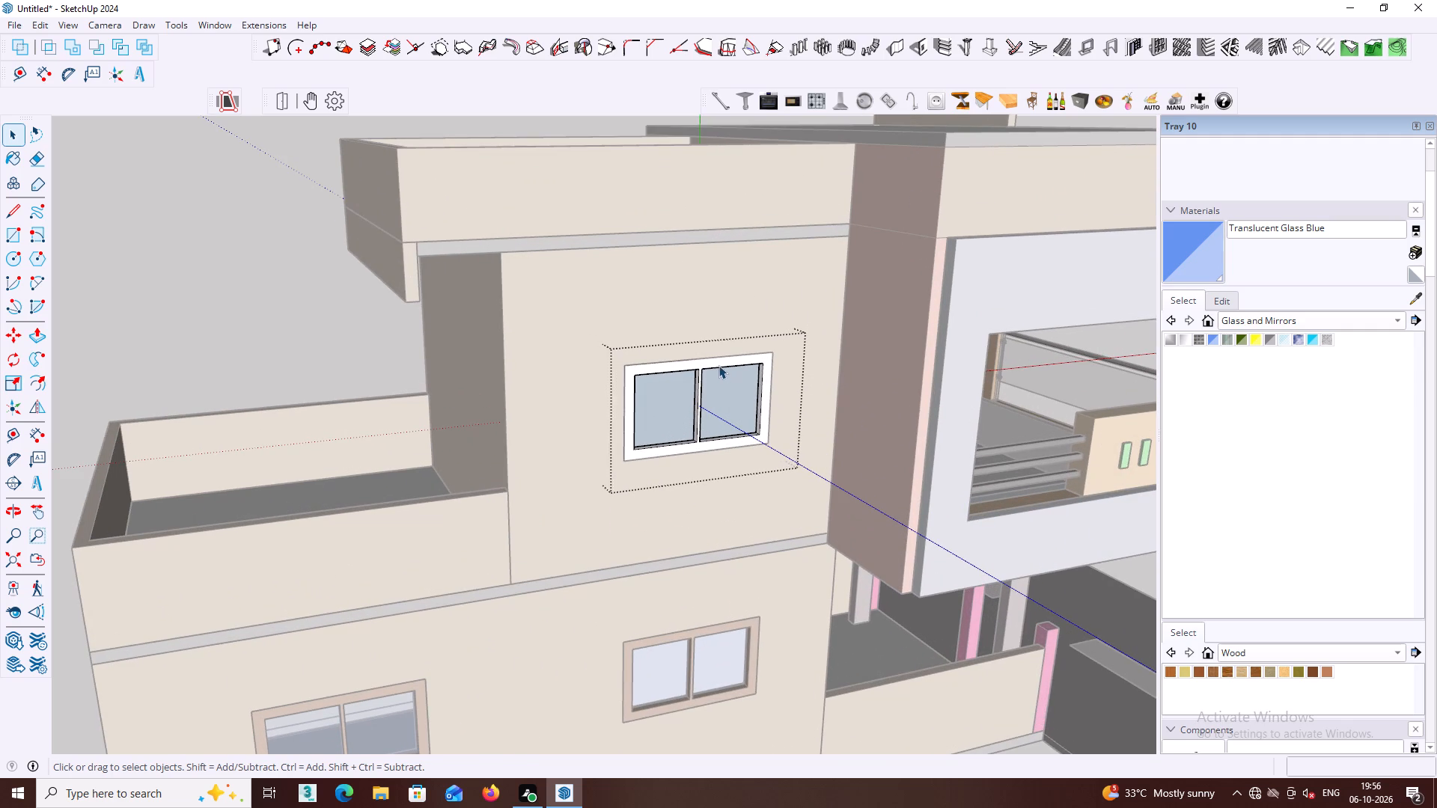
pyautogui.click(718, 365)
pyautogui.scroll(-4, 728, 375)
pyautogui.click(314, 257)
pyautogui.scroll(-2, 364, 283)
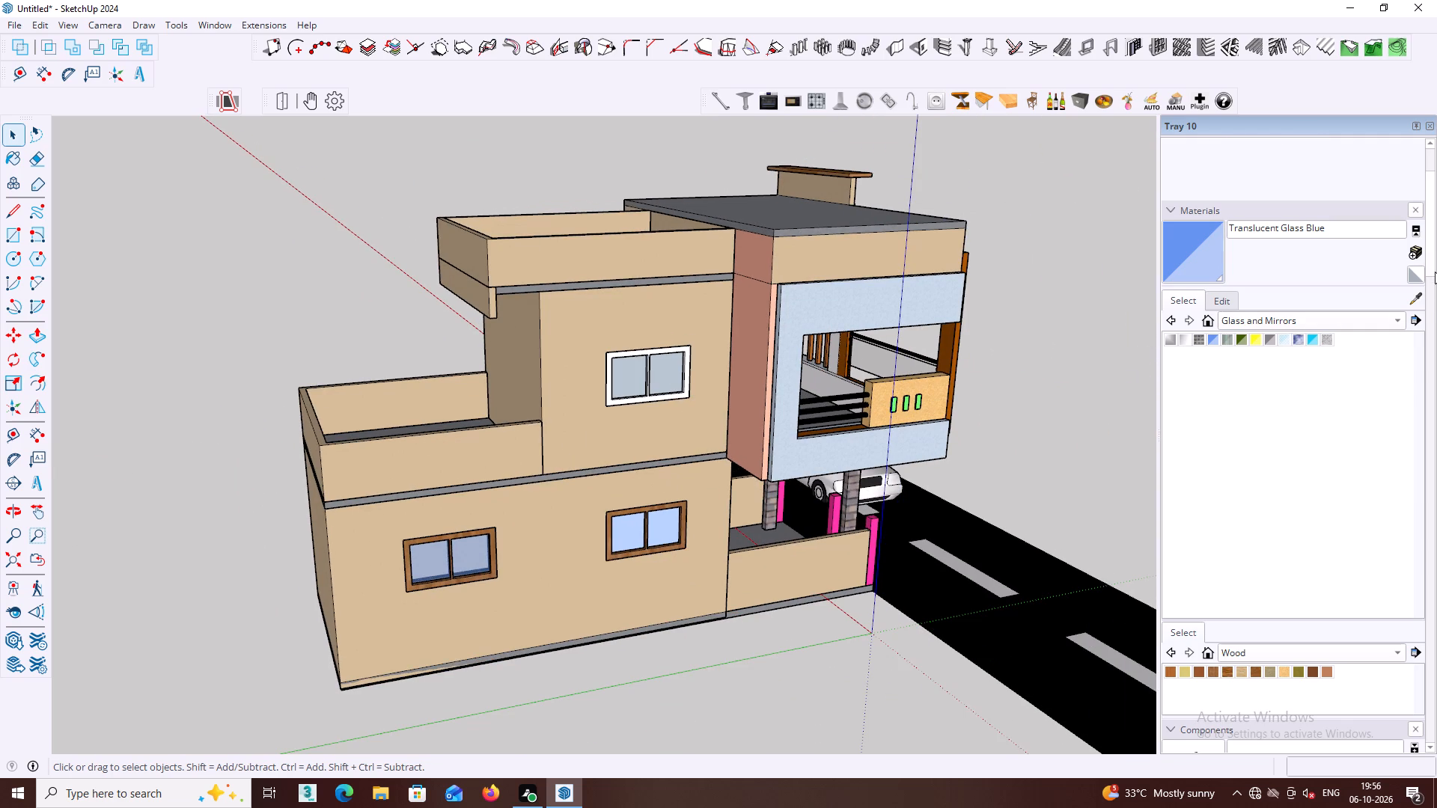
# Sample the wood material from the ground-floor side window's frame and paint the whole upper-floor side window with it.
pyautogui.click(1420, 301)
pyautogui.scroll(7, 633, 531)
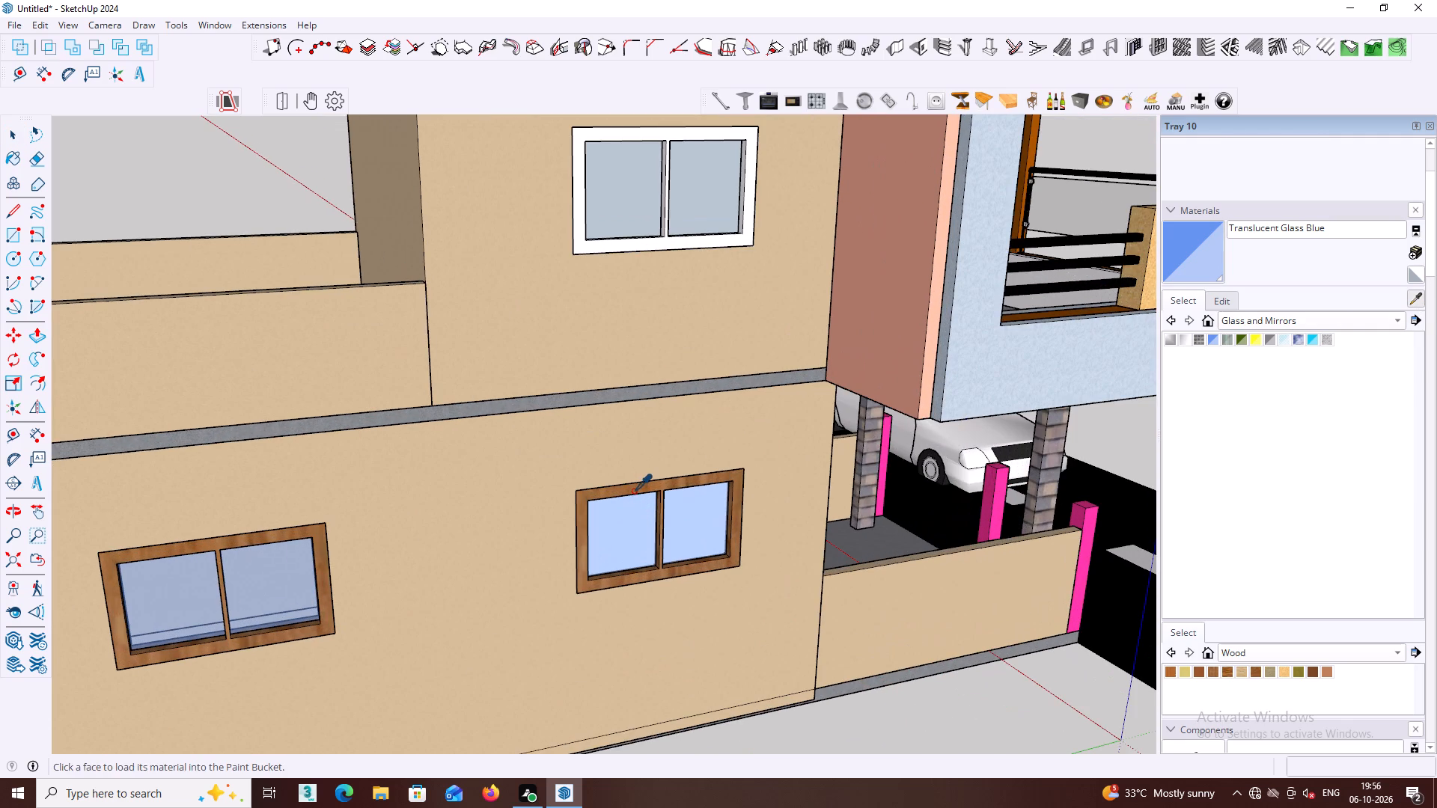
pyautogui.click(633, 491)
pyautogui.click(579, 229)
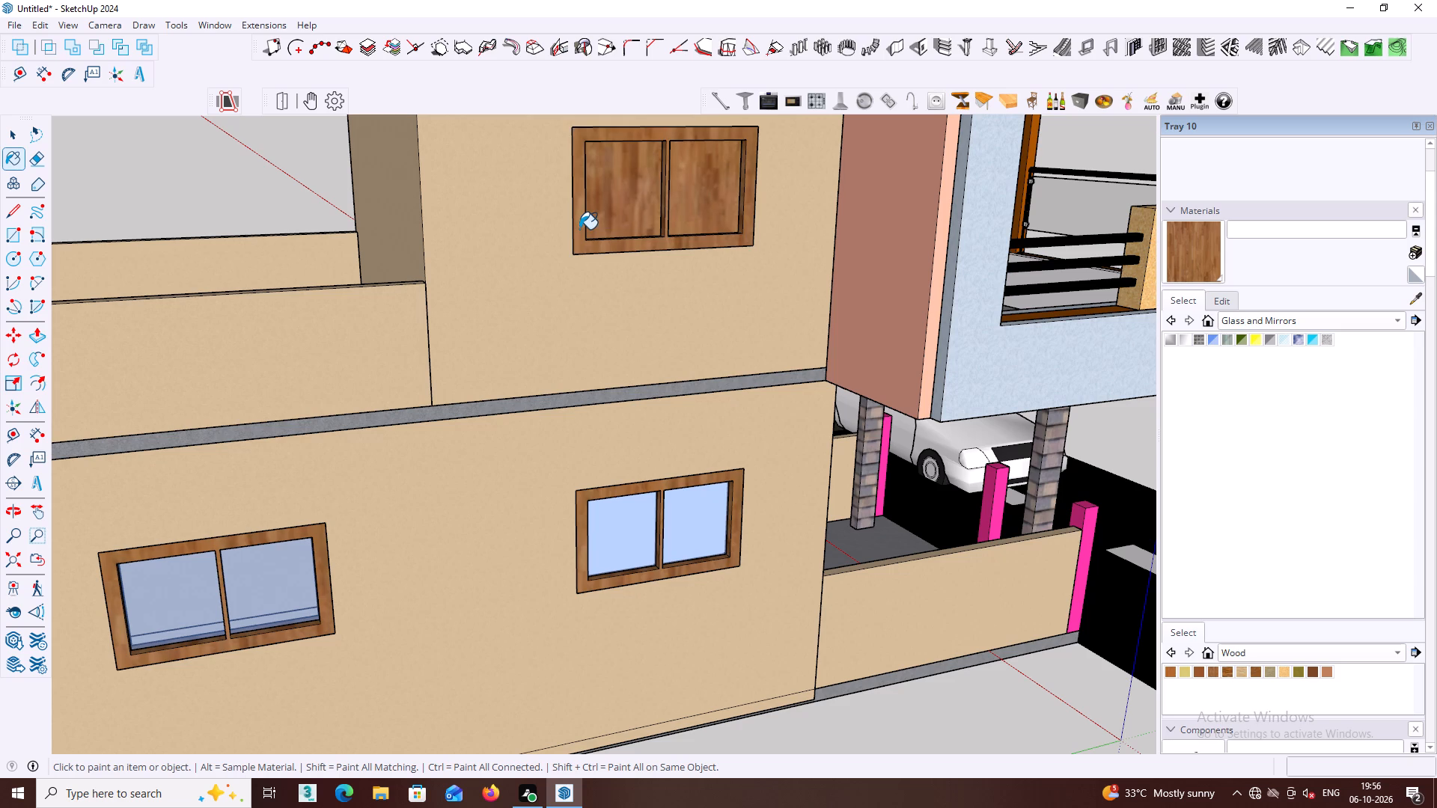
pyautogui.press('space')
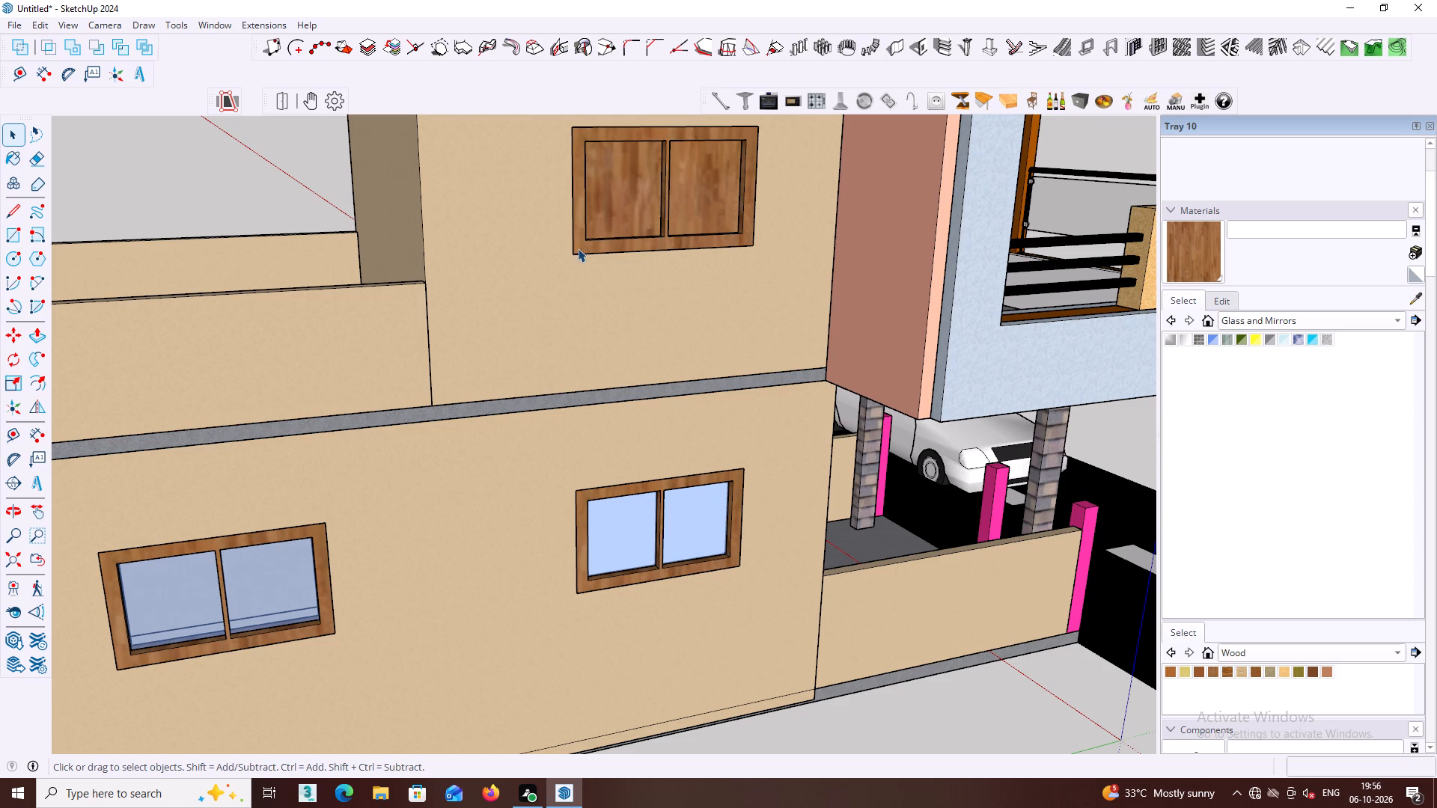
# Paint both pane faces inside the upper-floor side window with Translucent Glass Blue, and close the window group.
pyautogui.click(631, 171)
pyautogui.click(632, 180)
pyautogui.doubleClick(644, 165)
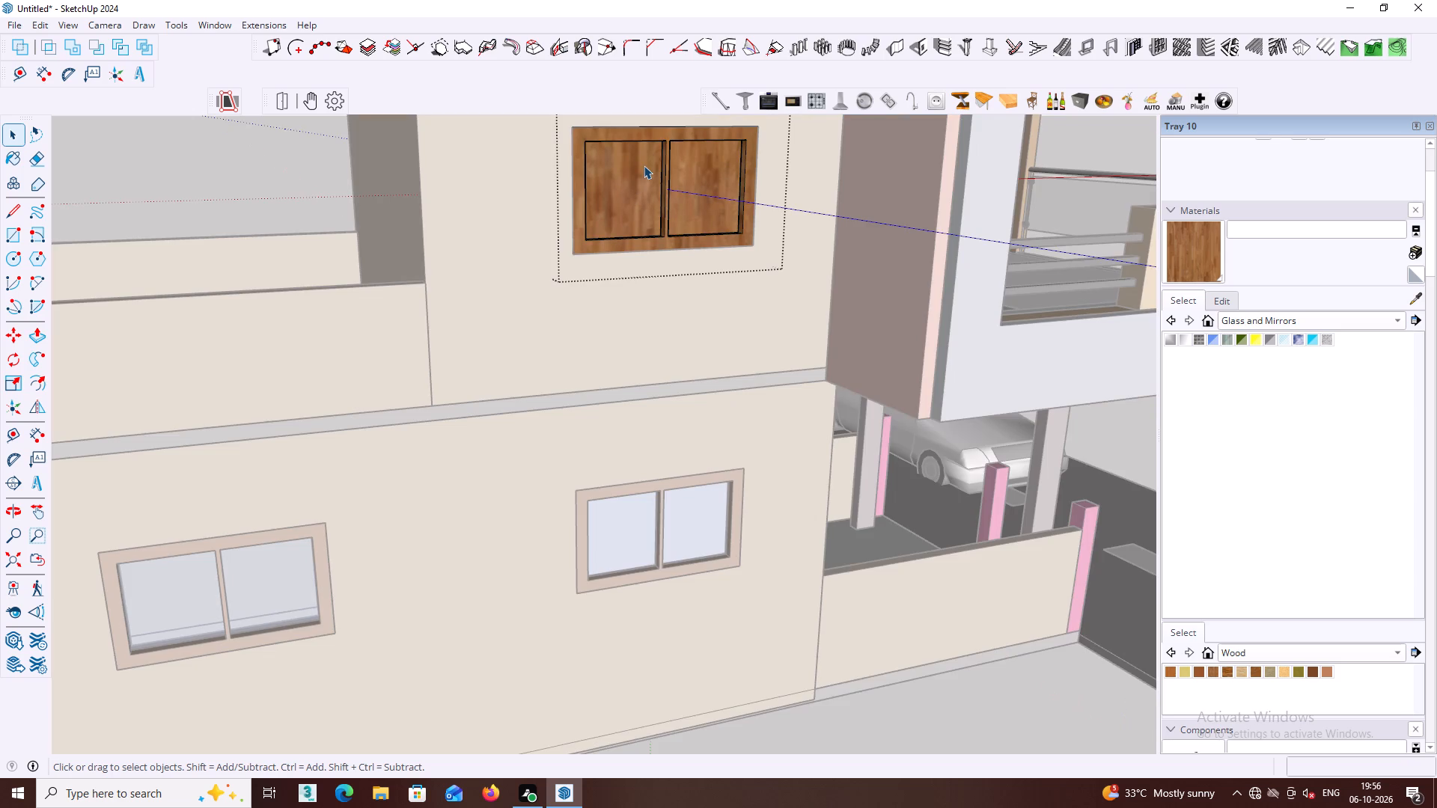
pyautogui.moveTo(644, 165); pyautogui.dragTo(642, 150)
pyautogui.tripleClick(642, 153)
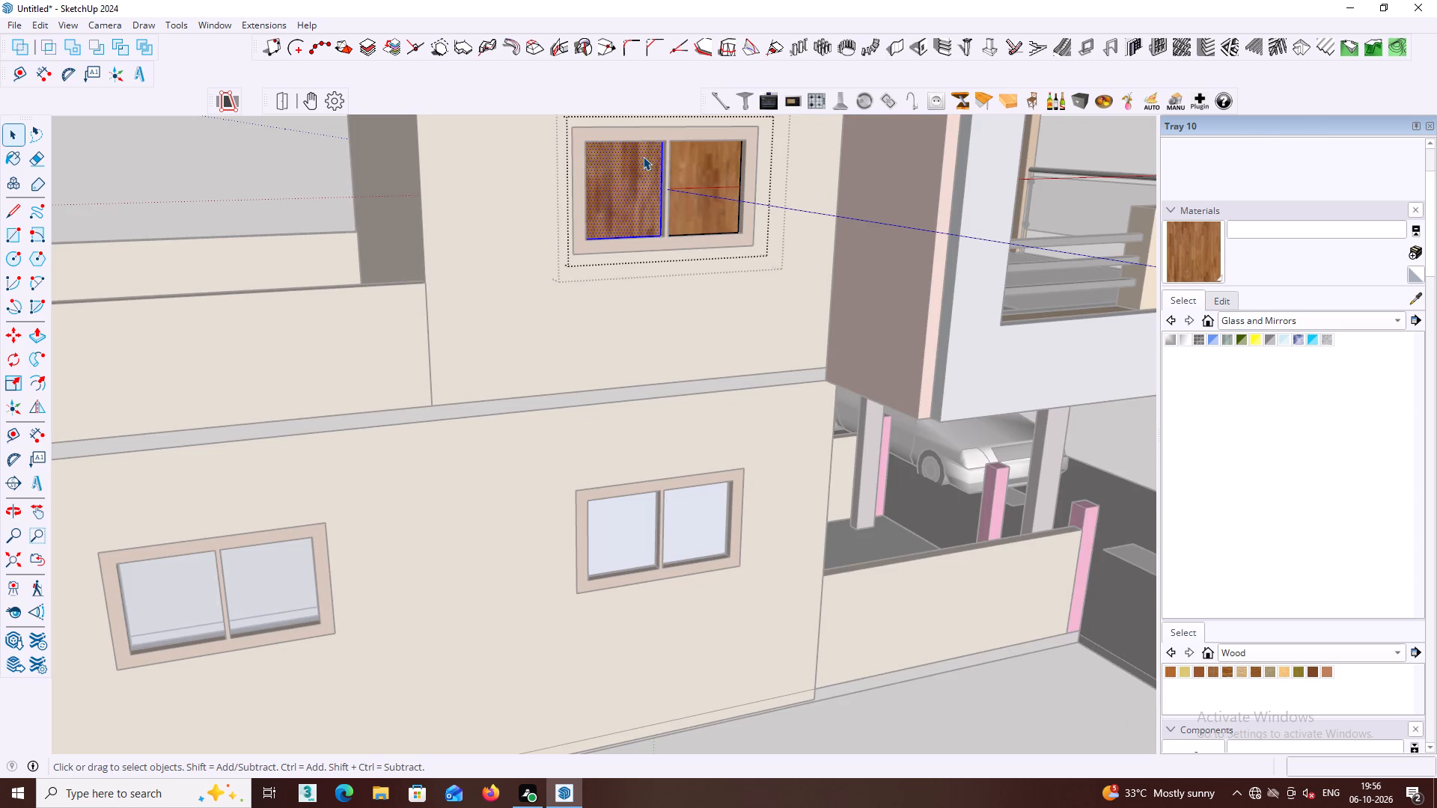
pyautogui.keyDown('shift'); pyautogui.click(713, 161); pyautogui.keyUp('shift')
pyautogui.keyDown('shift'); pyautogui.click(712, 165); pyautogui.keyUp('shift')
pyautogui.keyDown('shift'); pyautogui.click(715, 165); pyautogui.keyUp('shift')
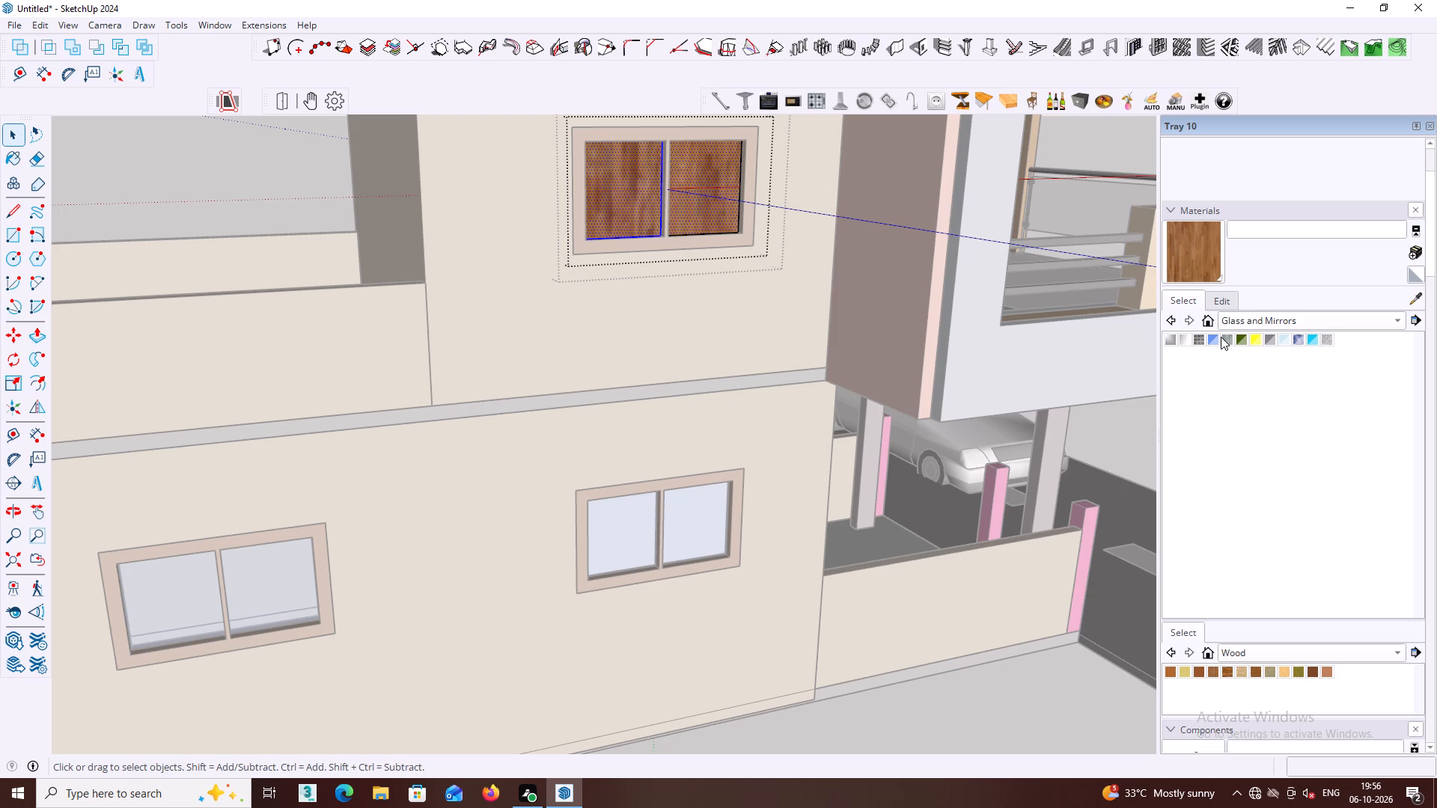
pyautogui.click(1212, 340)
pyautogui.click(703, 167)
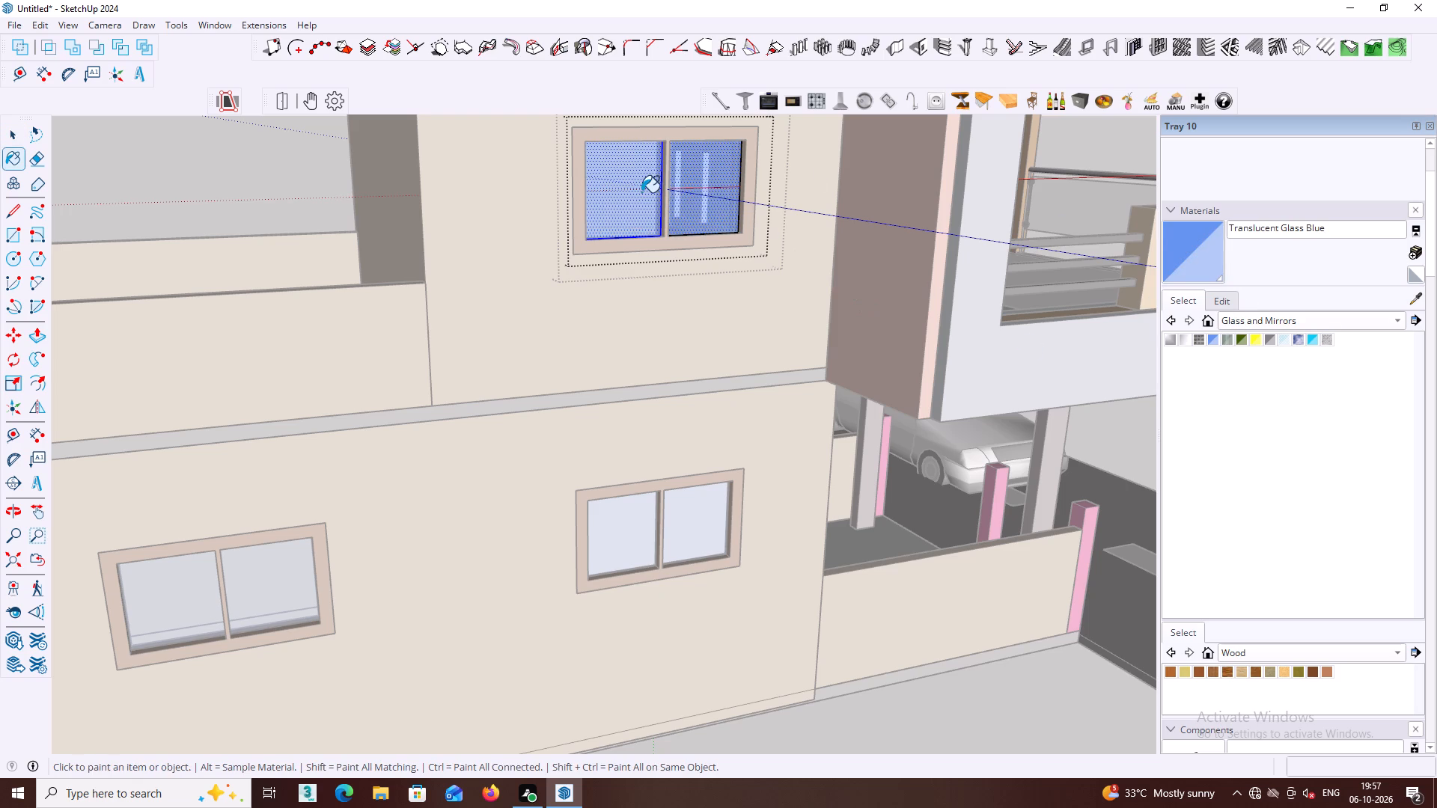
pyautogui.press('space')
pyautogui.scroll(-6, 749, 275)
pyautogui.click(906, 603)
pyautogui.scroll(-3, 896, 605)
pyautogui.moveTo(870, 599); pyautogui.dragTo(483, 512, button='middle')
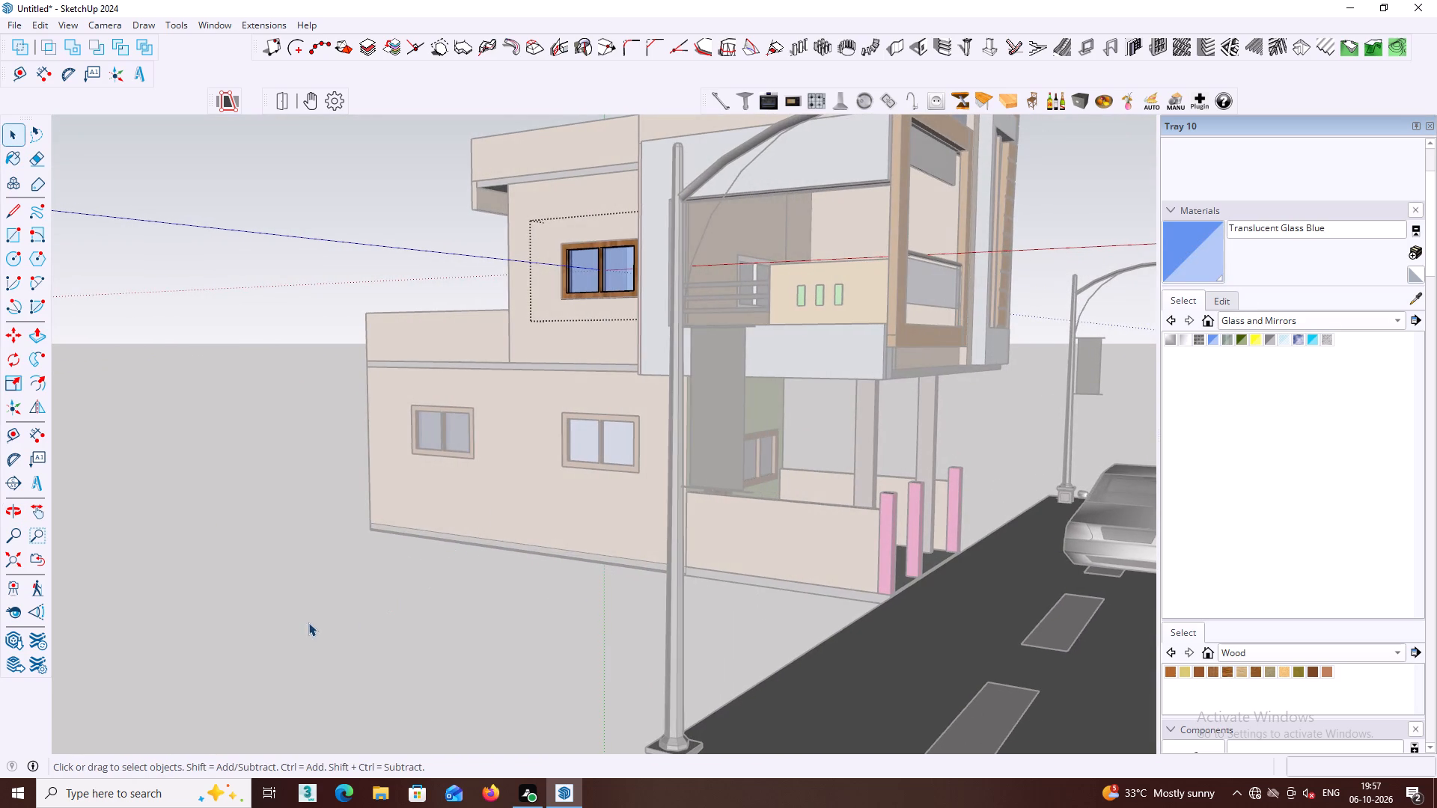
pyautogui.click(308, 622)
# Paint the whole white window behind the front balcony with the wood material sampled from the upper-floor side window's frame.
pyautogui.scroll(-2, 328, 599)
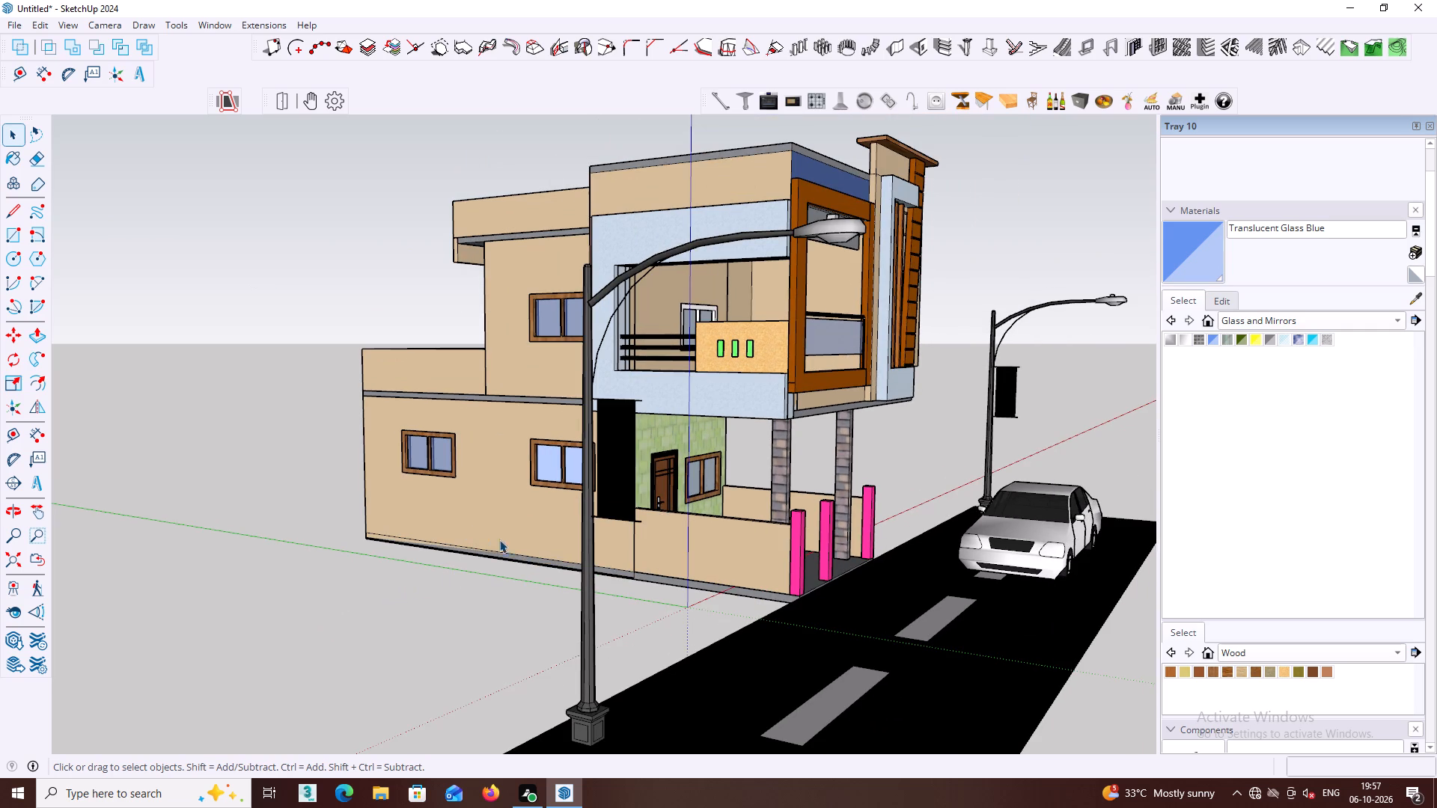
pyautogui.moveTo(643, 462); pyautogui.dragTo(495, 499, button='middle')
pyautogui.moveTo(763, 395); pyautogui.dragTo(620, 439, button='middle')
pyautogui.scroll(6, 742, 382)
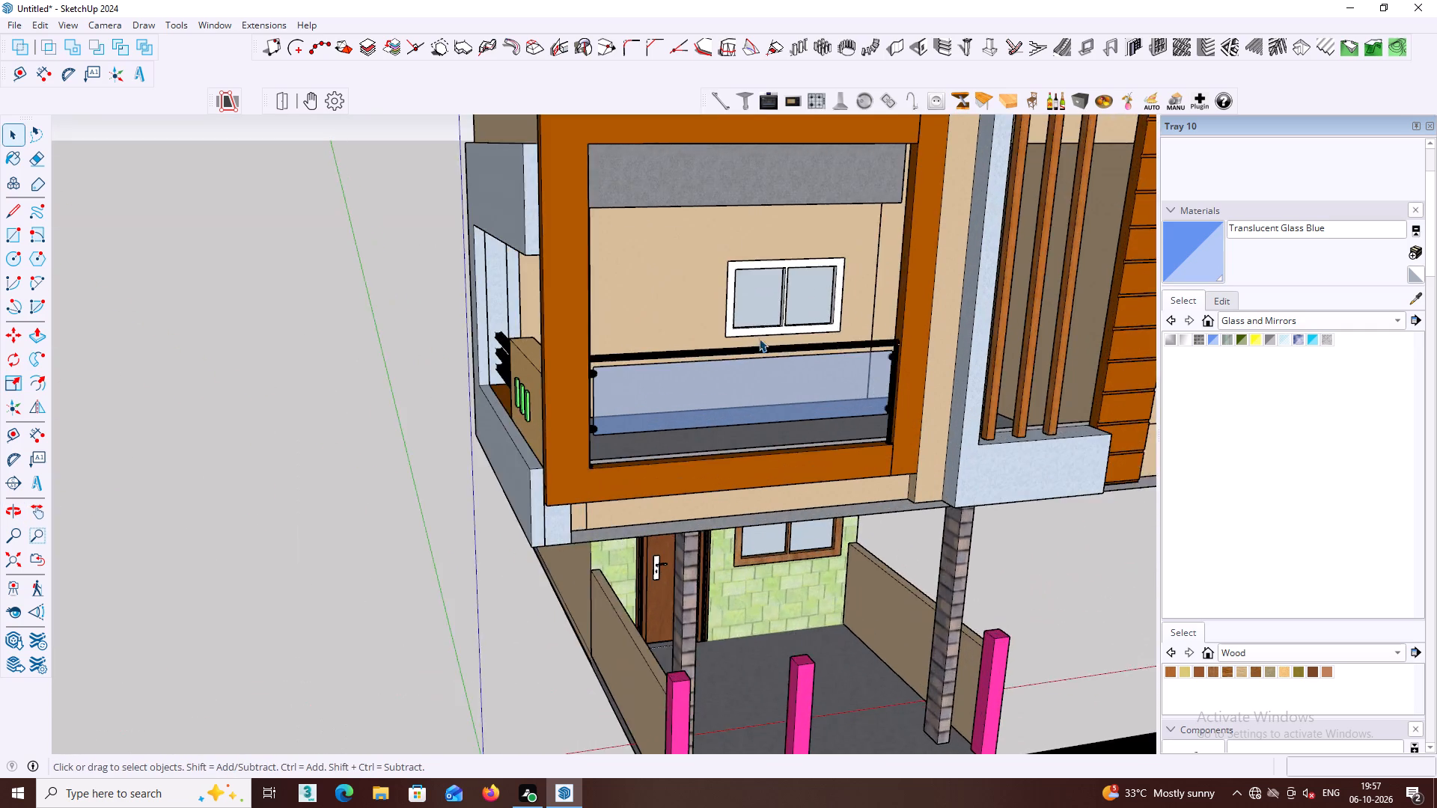
pyautogui.scroll(1, 759, 338)
pyautogui.click(750, 278)
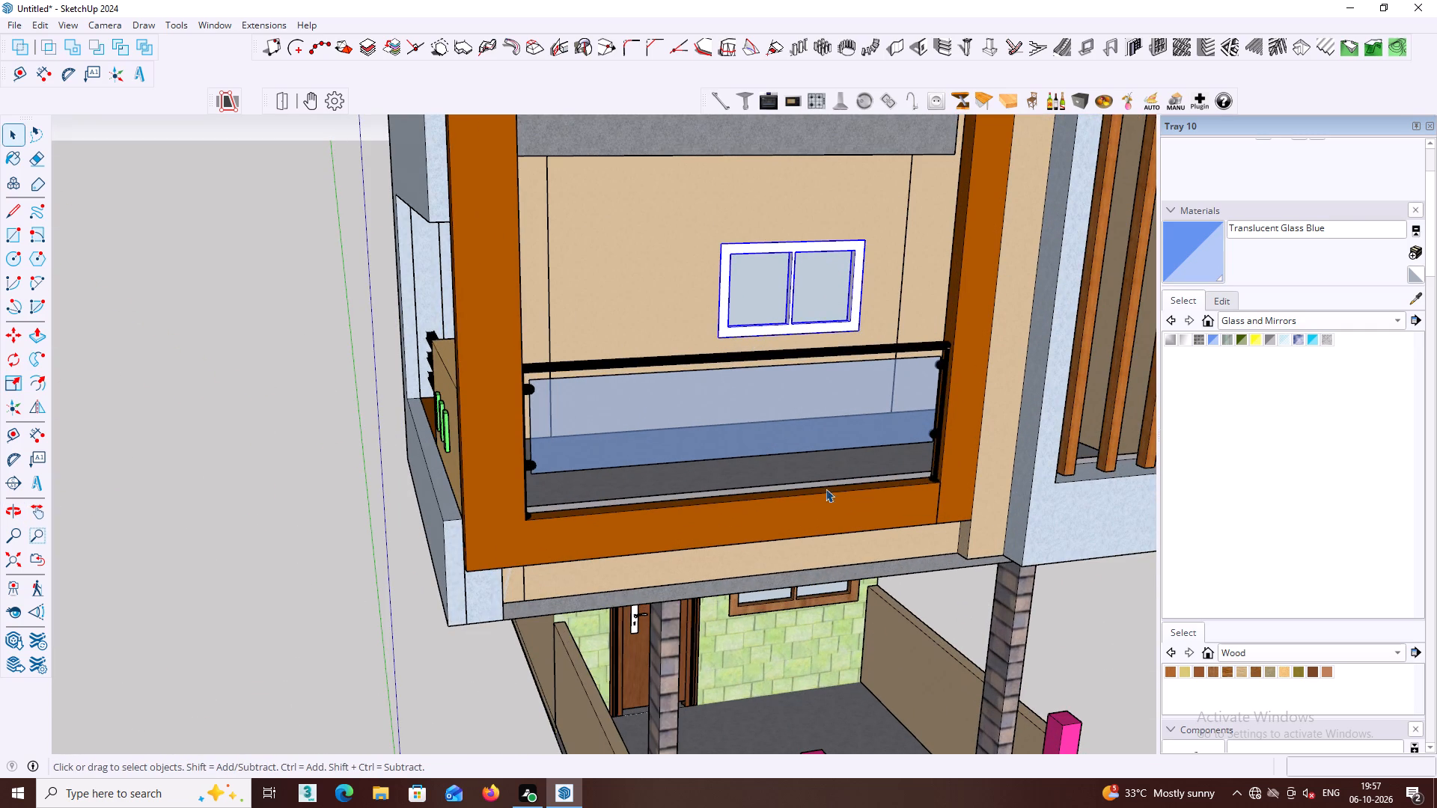
pyautogui.click(1415, 298)
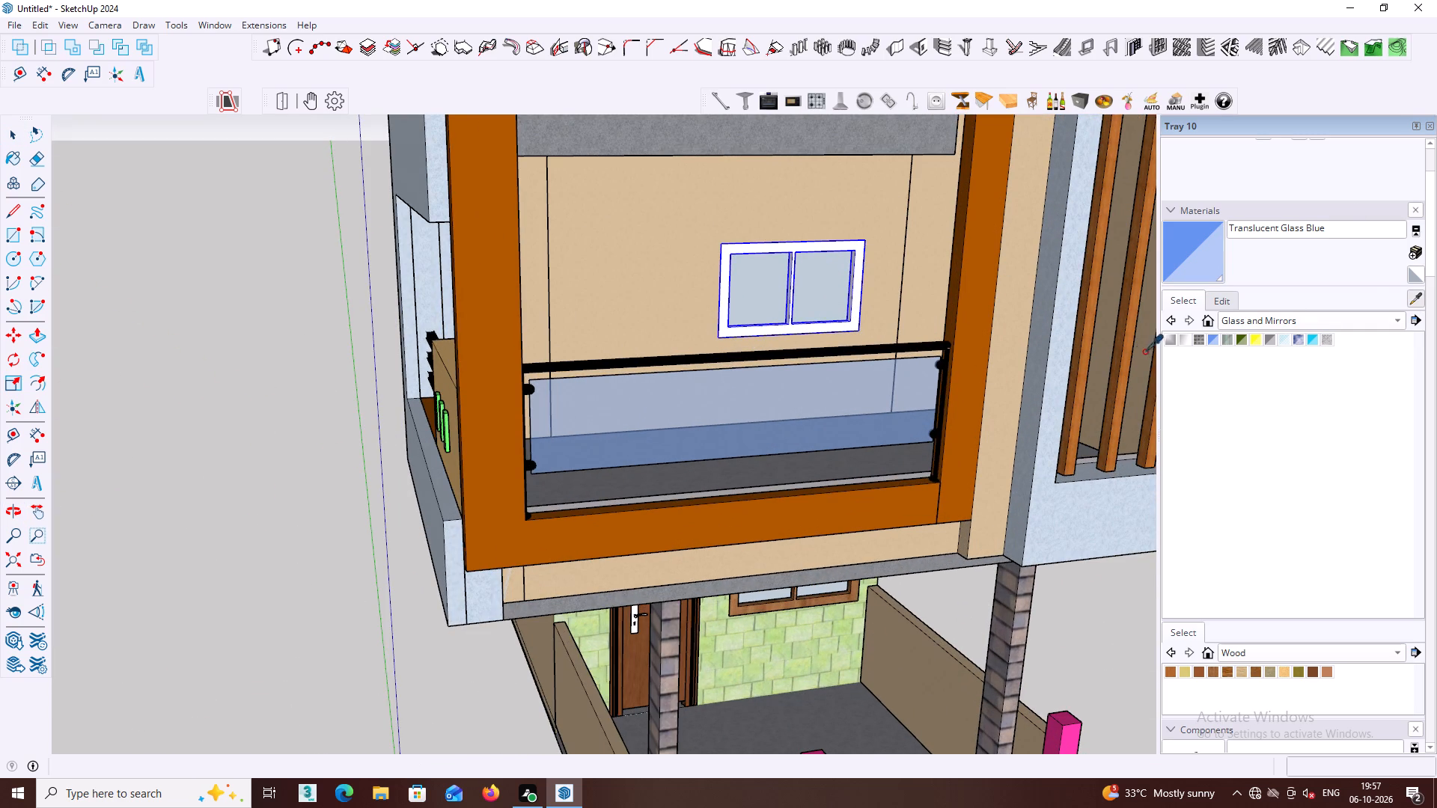
pyautogui.scroll(-3, 1064, 388)
pyautogui.moveTo(660, 387); pyautogui.dragTo(1200, 239, button='middle')
pyautogui.scroll(-1, 680, 342)
pyautogui.scroll(5, 439, 331)
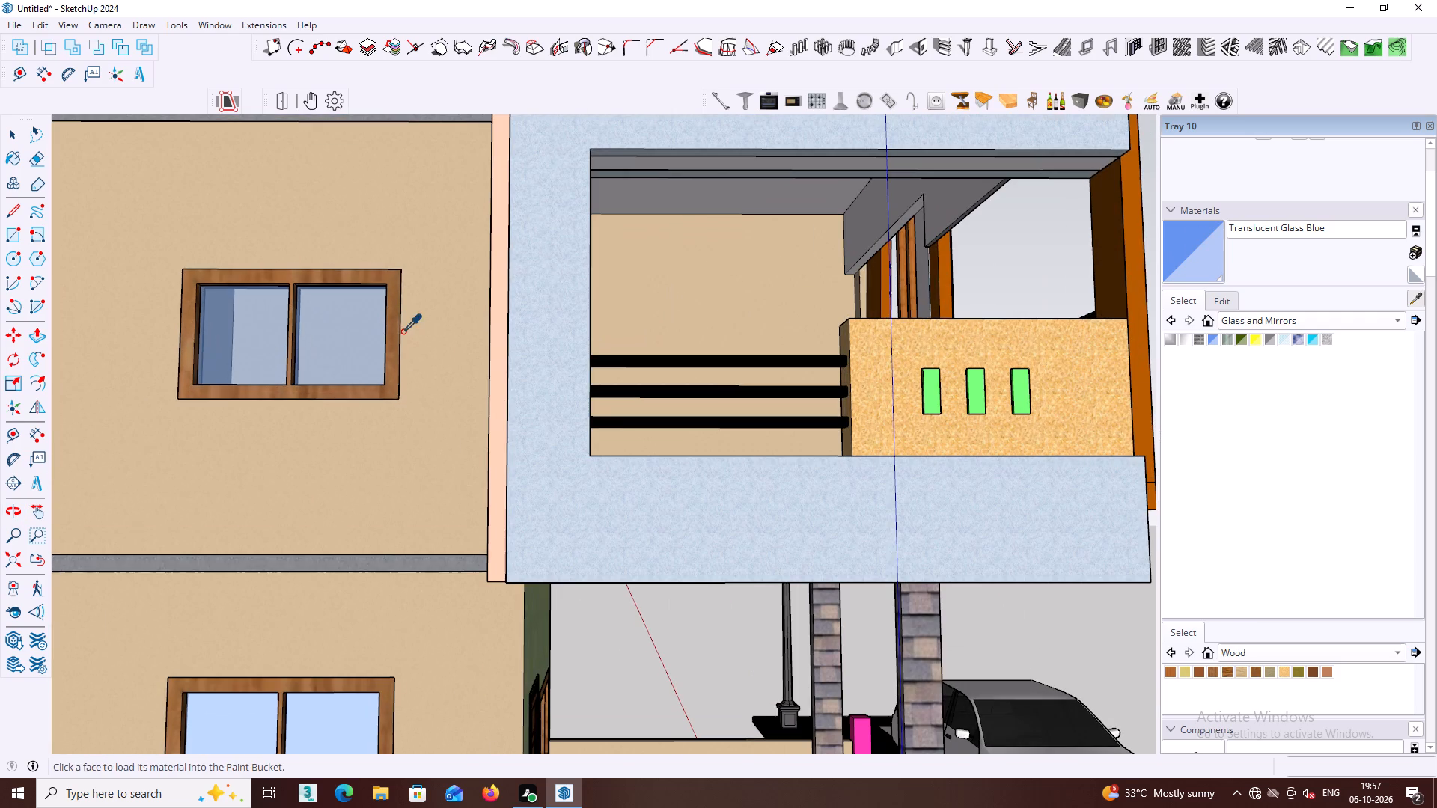
pyautogui.click(390, 337)
pyautogui.scroll(-2, 470, 313)
pyautogui.moveTo(728, 271); pyautogui.dragTo(334, 346, button='middle')
pyautogui.moveTo(711, 302); pyautogui.dragTo(641, 318, button='middle')
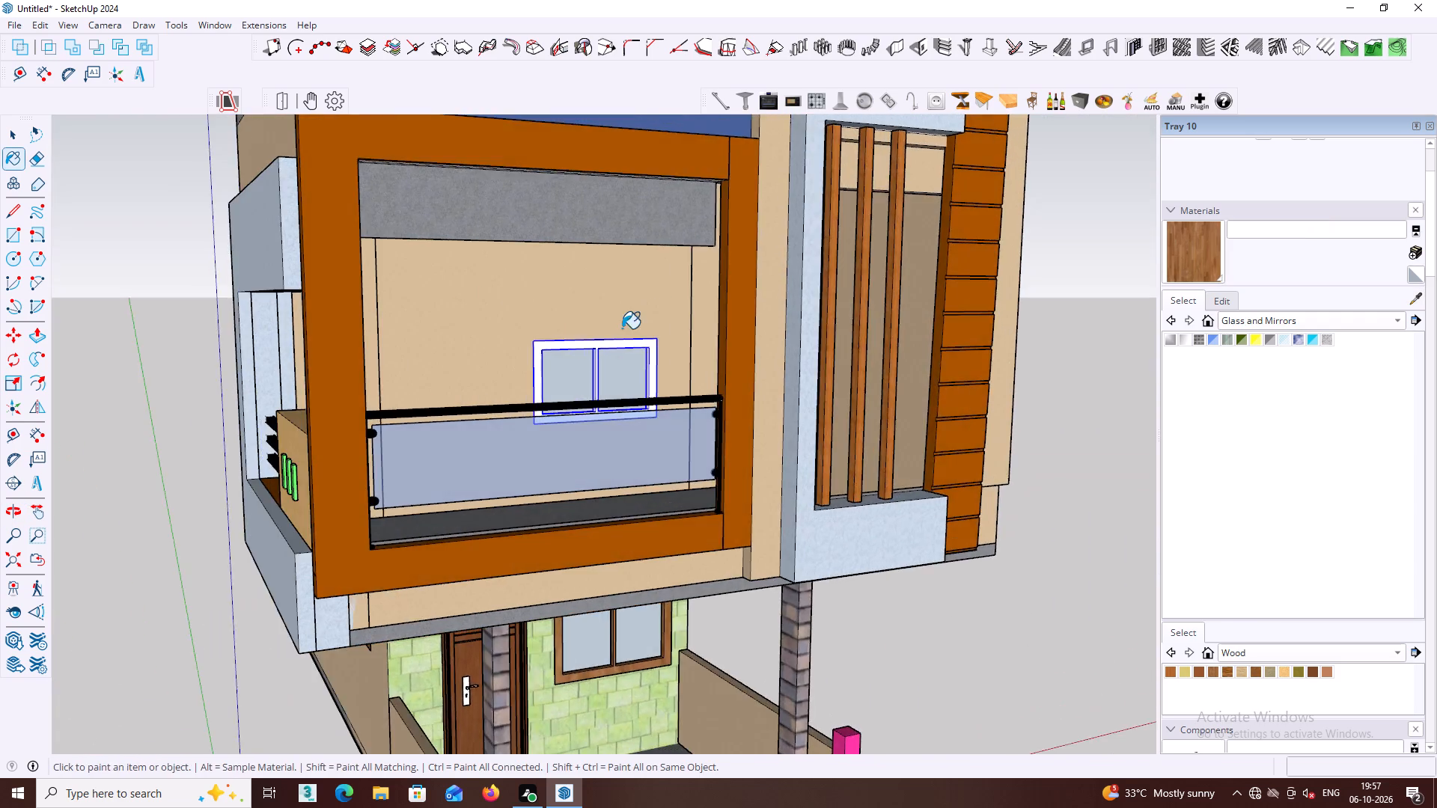
pyautogui.scroll(5, 575, 353)
pyautogui.click(583, 345)
pyautogui.press('space')
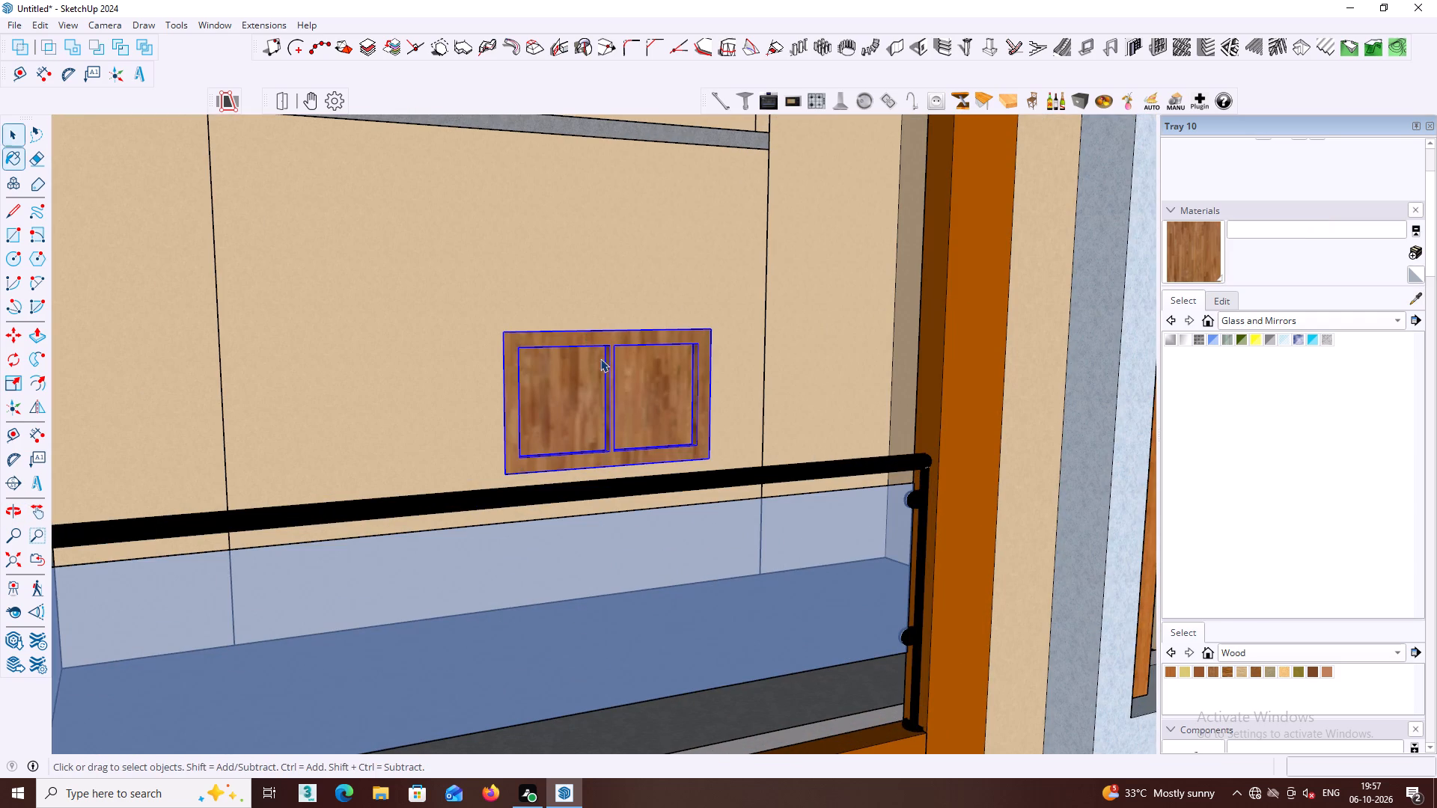
# Paint both pane faces inside the window behind the front balcony with Translucent Glass Blue, and close the window group.
pyautogui.tripleClick(579, 391)
pyautogui.doubleClick(579, 391)
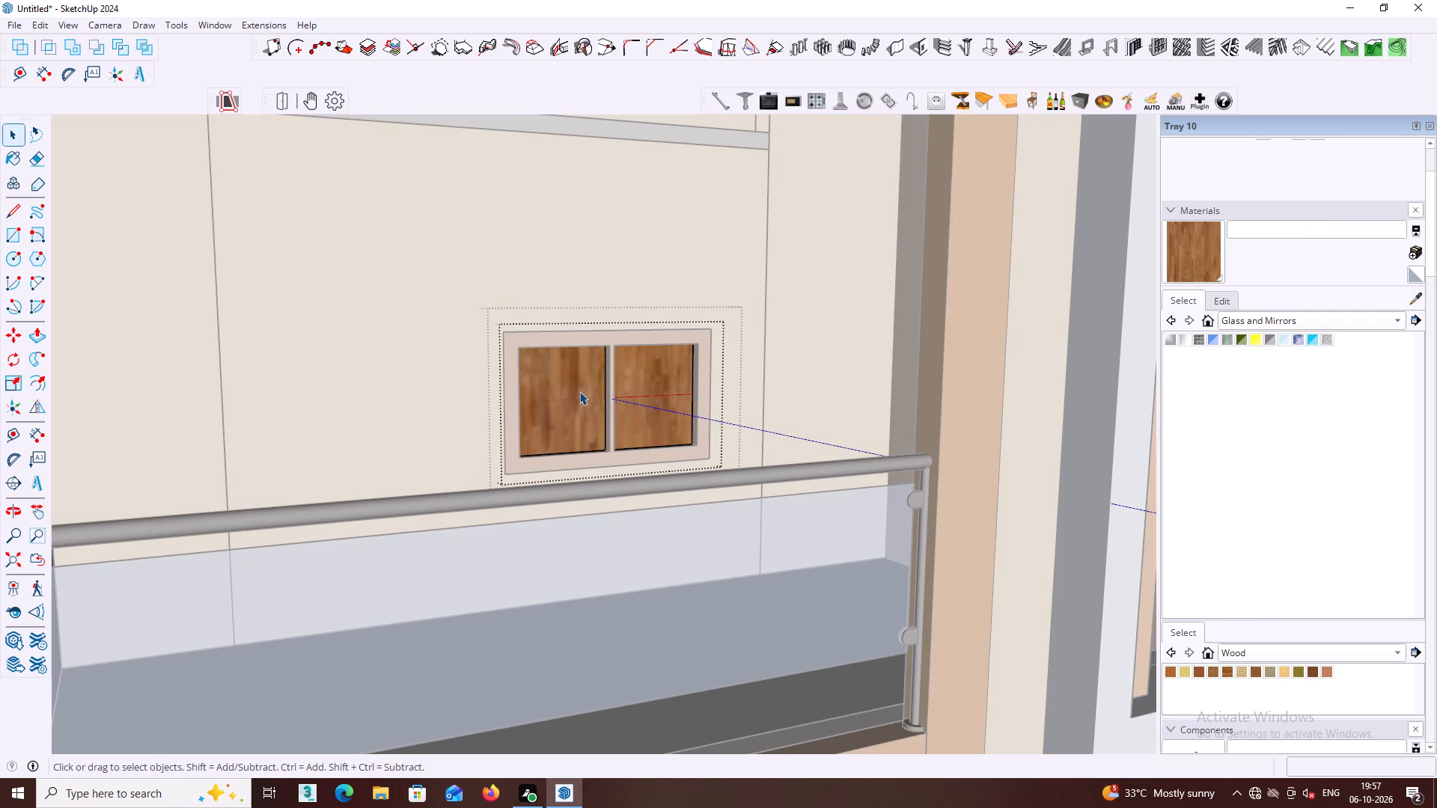
pyautogui.click(579, 391)
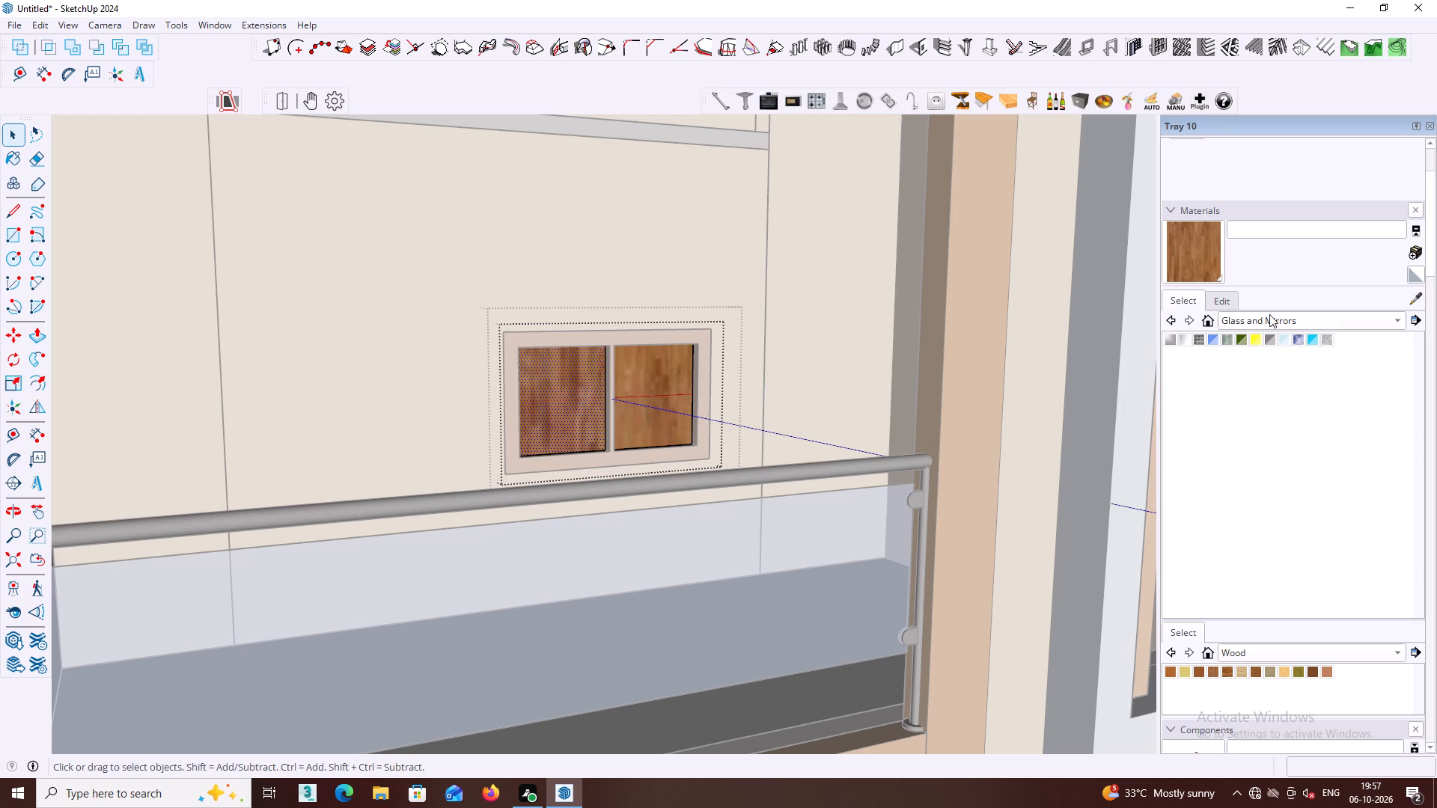
pyautogui.click(1212, 343)
pyautogui.click(588, 408)
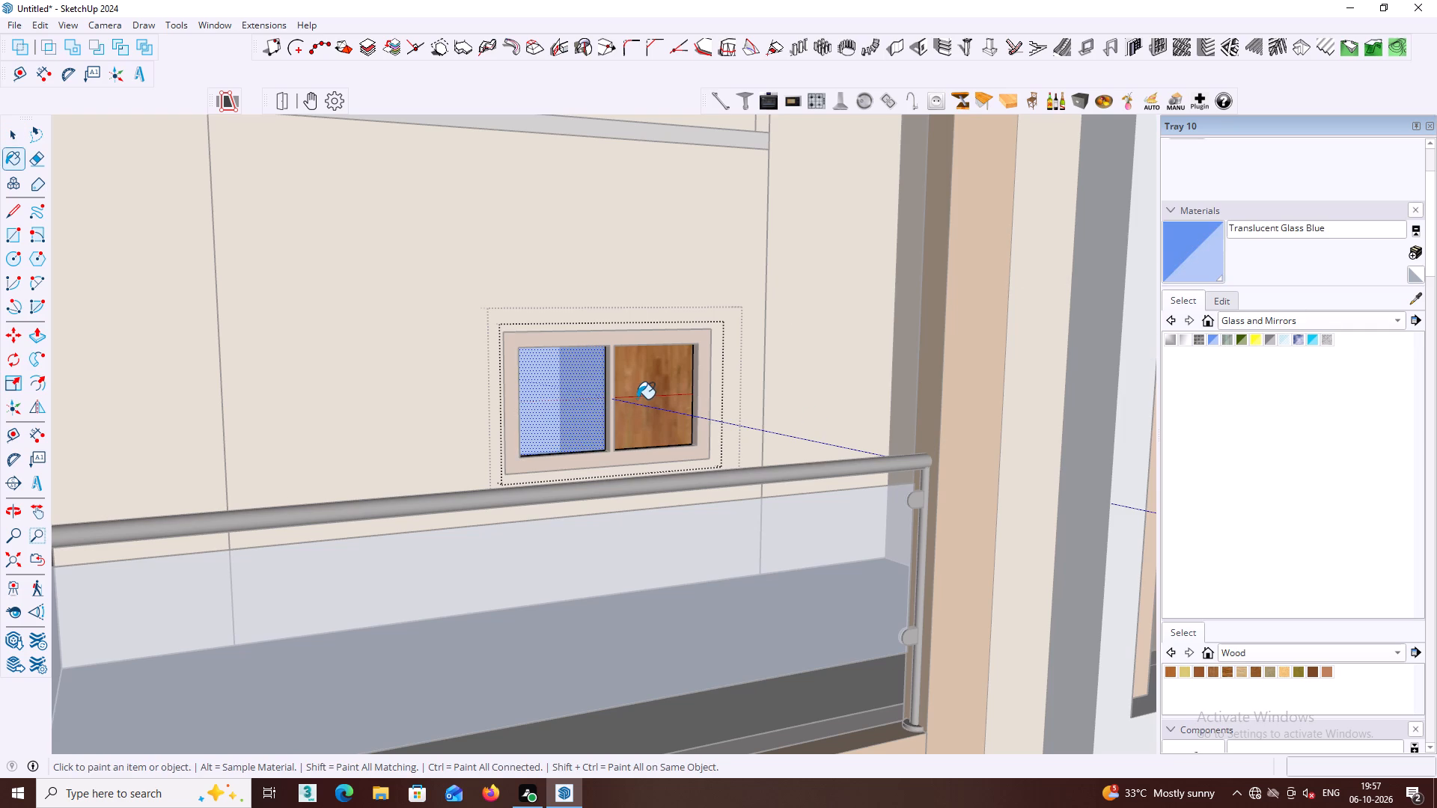
pyautogui.click(636, 391)
pyautogui.press('space')
pyautogui.scroll(-8, 787, 373)
pyautogui.click(287, 515)
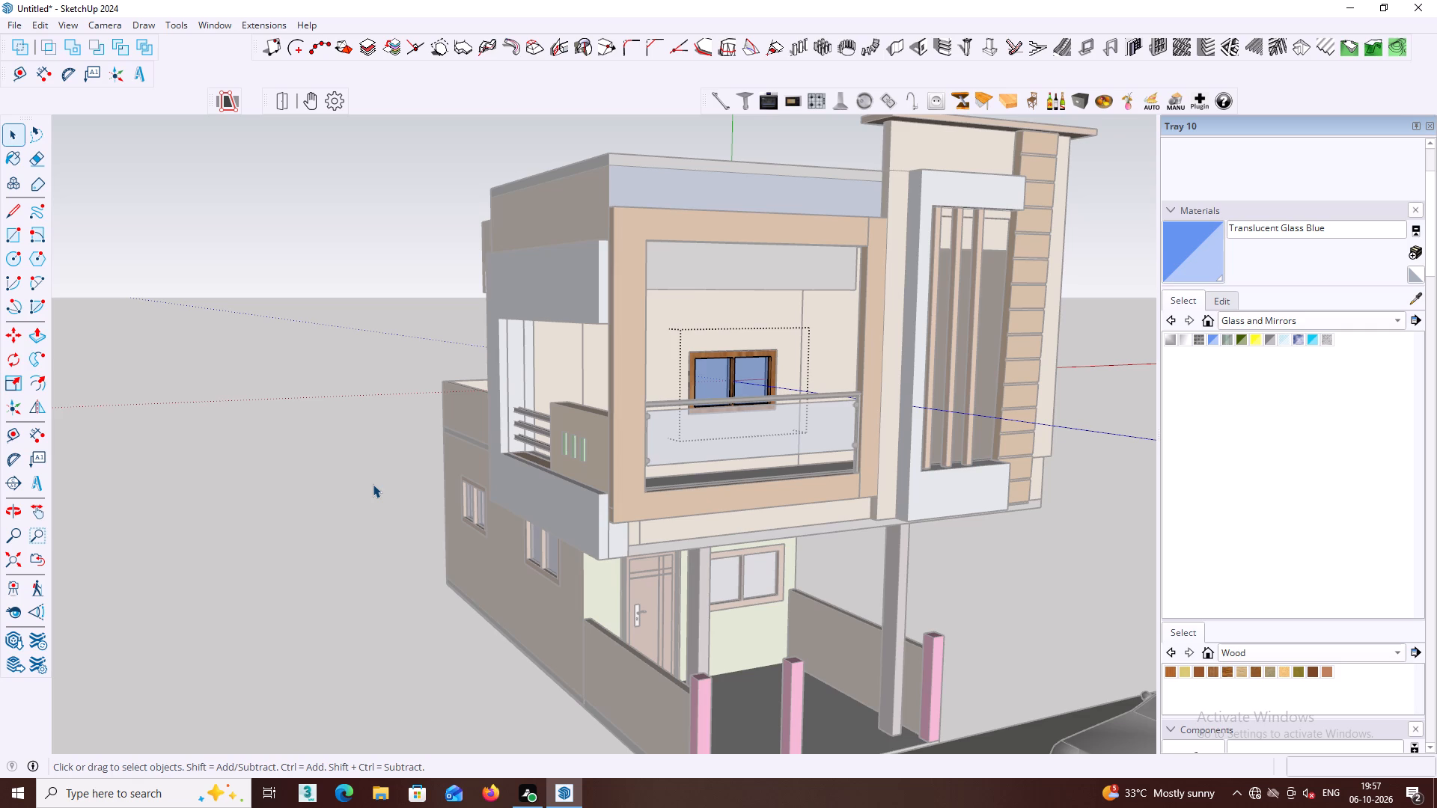
pyautogui.click(279, 488)
# Examine the house from the front and around to the opposite side wall for window openings that still need finishing.
pyautogui.moveTo(451, 435); pyautogui.dragTo(824, 458, button='middle')
pyautogui.keyDown('shift'); pyautogui.moveTo(827, 459); pyautogui.dragTo(994, 393, button='middle'); pyautogui.keyUp('shift')
pyautogui.moveTo(952, 407); pyautogui.dragTo(636, 340, button='middle')
pyautogui.keyDown('shift'); pyautogui.moveTo(855, 433); pyautogui.dragTo(859, 393, button='middle'); pyautogui.keyUp('shift')
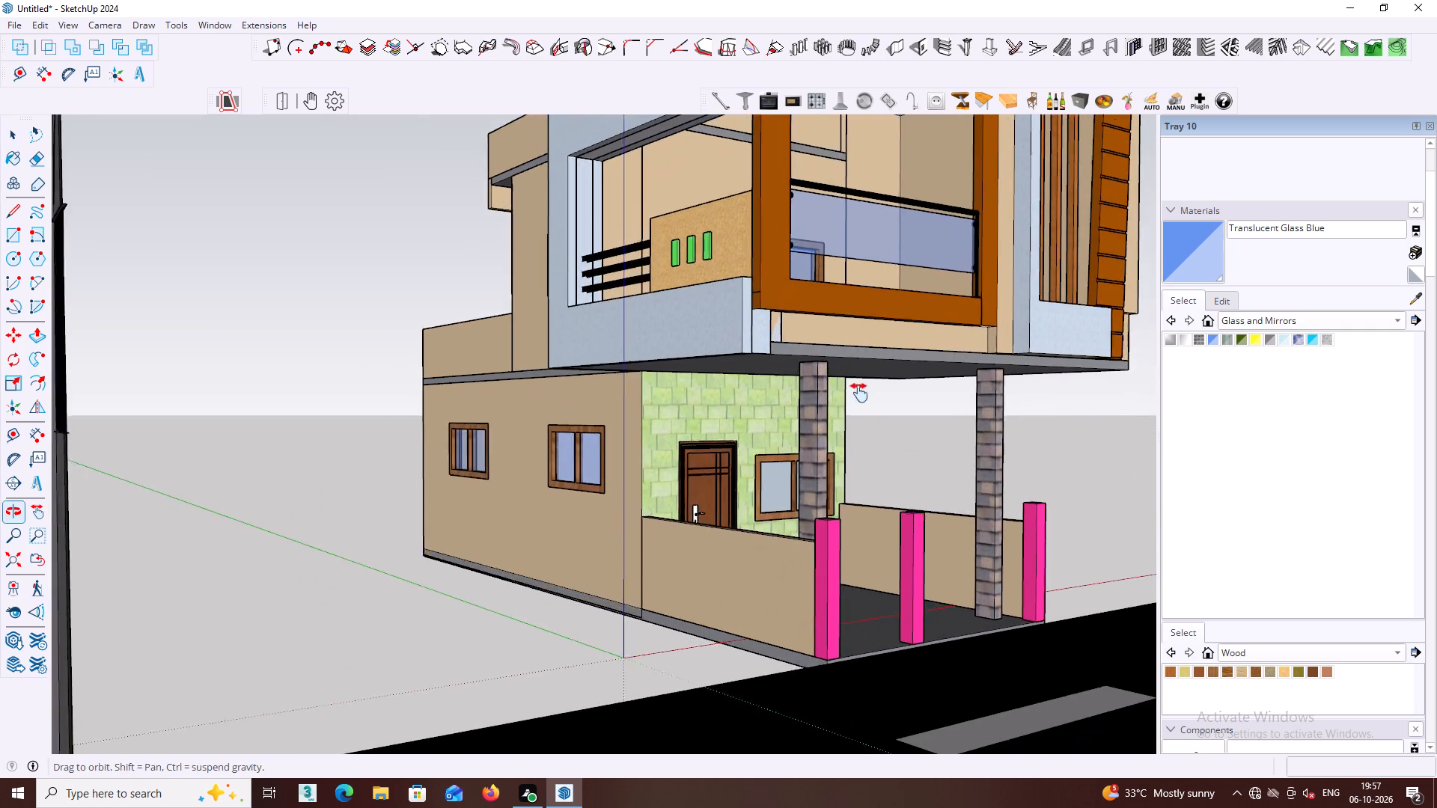
pyautogui.keyDown('shift'); pyautogui.moveTo(859, 393); pyautogui.dragTo(860, 393, button='middle'); pyautogui.keyUp('shift')
pyautogui.moveTo(773, 442); pyautogui.dragTo(474, 462, button='middle')
pyautogui.middleClick(802, 453)
pyautogui.moveTo(805, 456); pyautogui.dragTo(836, 375, button='middle')
pyautogui.moveTo(842, 398); pyautogui.dragTo(820, 491, button='middle')
pyautogui.middleClick(823, 494)
pyautogui.scroll(-2, 823, 494)
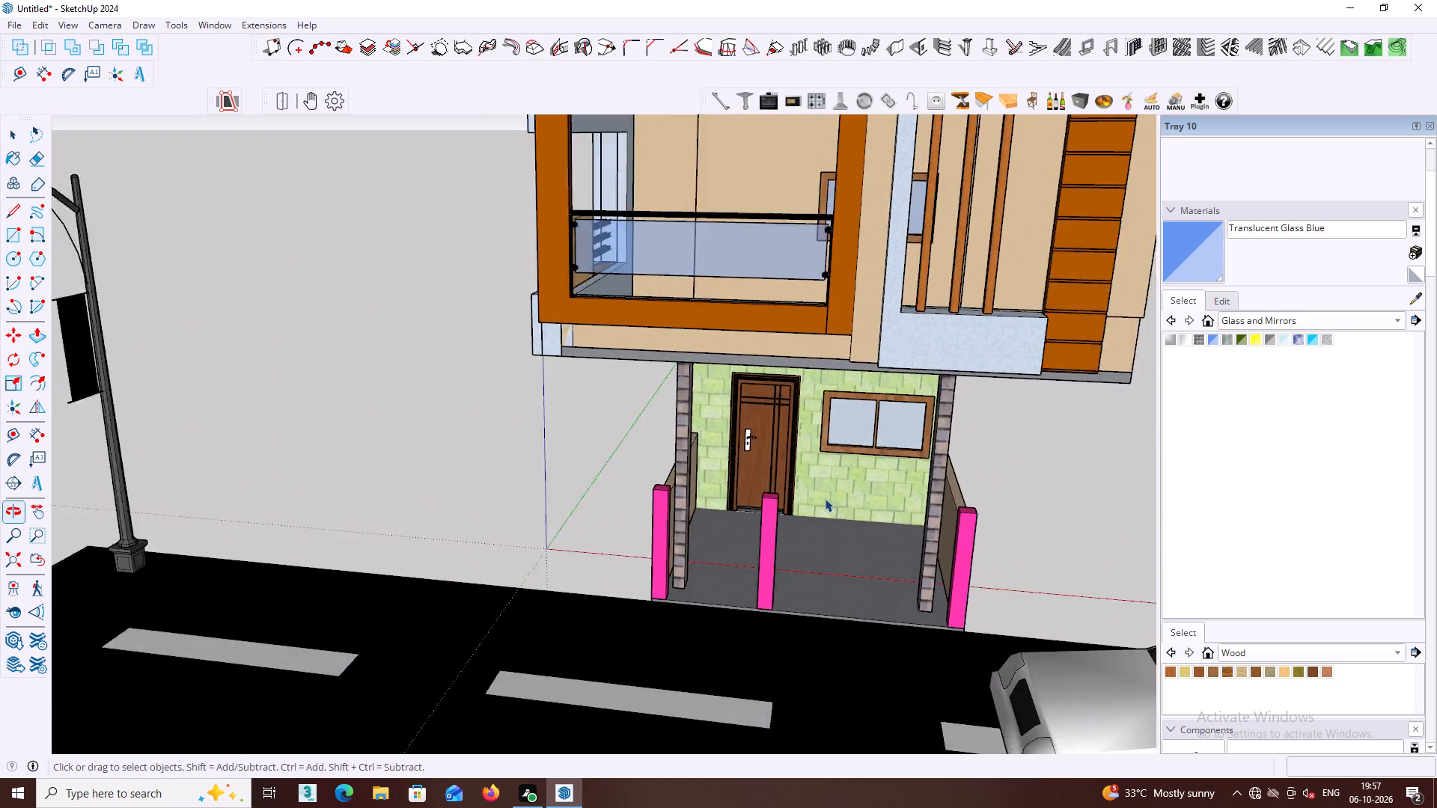
pyautogui.scroll(-4, 825, 498)
pyautogui.moveTo(909, 489); pyautogui.dragTo(706, 415, button='middle')
pyautogui.moveTo(854, 447); pyautogui.dragTo(821, 410, button='middle')
pyautogui.moveTo(913, 429); pyautogui.dragTo(726, 381, button='middle')
pyautogui.moveTo(962, 427); pyautogui.dragTo(879, 416, button='middle')
pyautogui.keyDown('shift'); pyautogui.moveTo(900, 402); pyautogui.dragTo(858, 394, button='middle'); pyautogui.keyUp('shift')
pyautogui.moveTo(867, 400); pyautogui.dragTo(876, 405, button='middle')
pyautogui.scroll(-5, 867, 400)
pyautogui.moveTo(887, 402); pyautogui.dragTo(1186, 440, button='middle')
pyautogui.moveTo(692, 399); pyautogui.dragTo(1061, 434, button='middle')
pyautogui.moveTo(616, 400); pyautogui.dragTo(953, 402, button='middle')
pyautogui.middleClick(637, 344)
pyautogui.scroll(6, 504, 350)
pyautogui.moveTo(538, 379); pyautogui.dragTo(152, 381, button='middle')
pyautogui.moveTo(702, 347); pyautogui.dragTo(716, 382, button='middle')
pyautogui.scroll(-2, 701, 349)
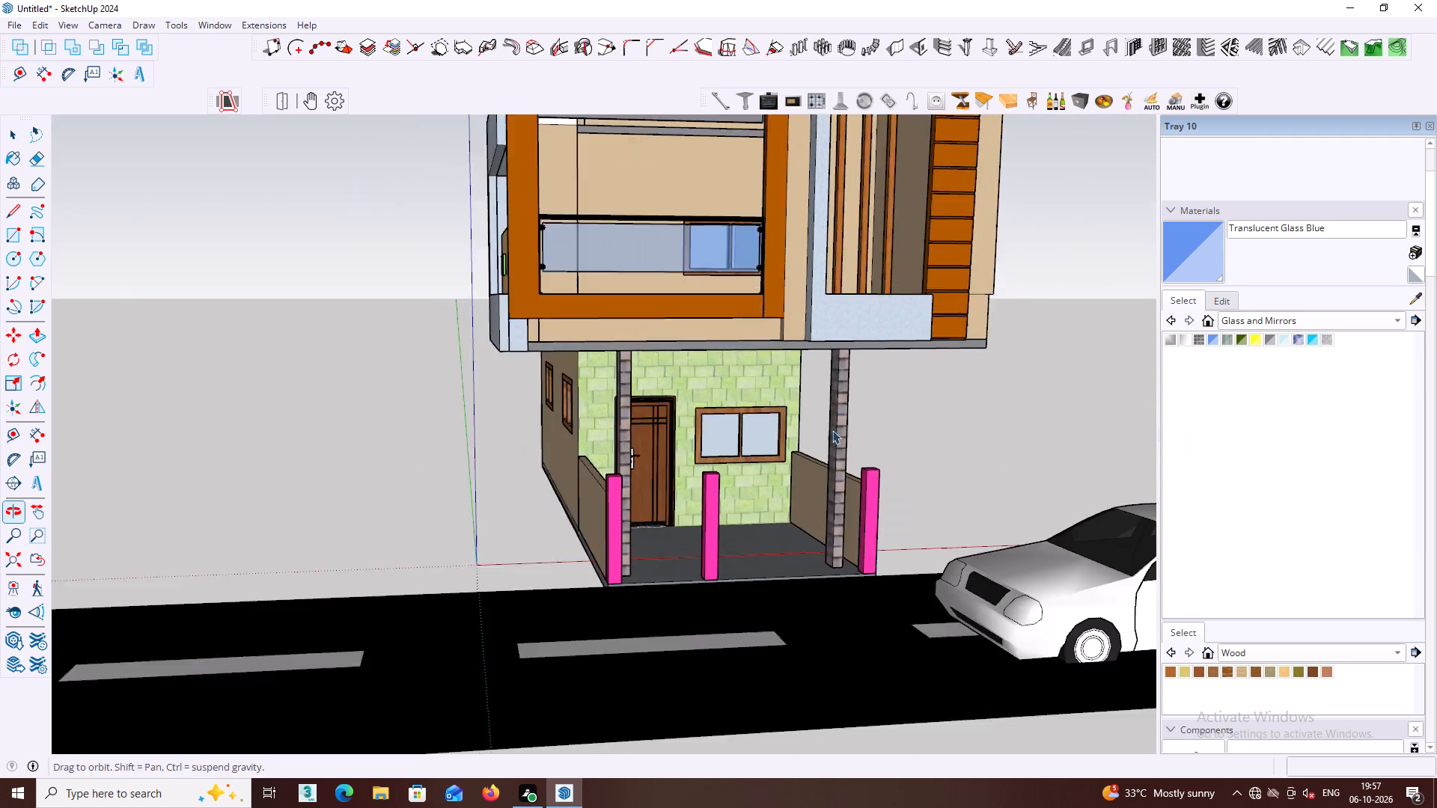
pyautogui.scroll(-5, 832, 430)
pyautogui.middleClick(814, 358)
pyautogui.moveTo(846, 359); pyautogui.dragTo(695, 363, button='middle')
pyautogui.moveTo(894, 320); pyautogui.dragTo(704, 319, button='middle')
pyautogui.middleClick(873, 311)
pyautogui.scroll(-4, 867, 310)
pyautogui.moveTo(924, 388); pyautogui.dragTo(635, 317, button='middle')
pyautogui.keyDown('shift'); pyautogui.moveTo(930, 331); pyautogui.dragTo(837, 311, button='middle'); pyautogui.keyUp('shift')
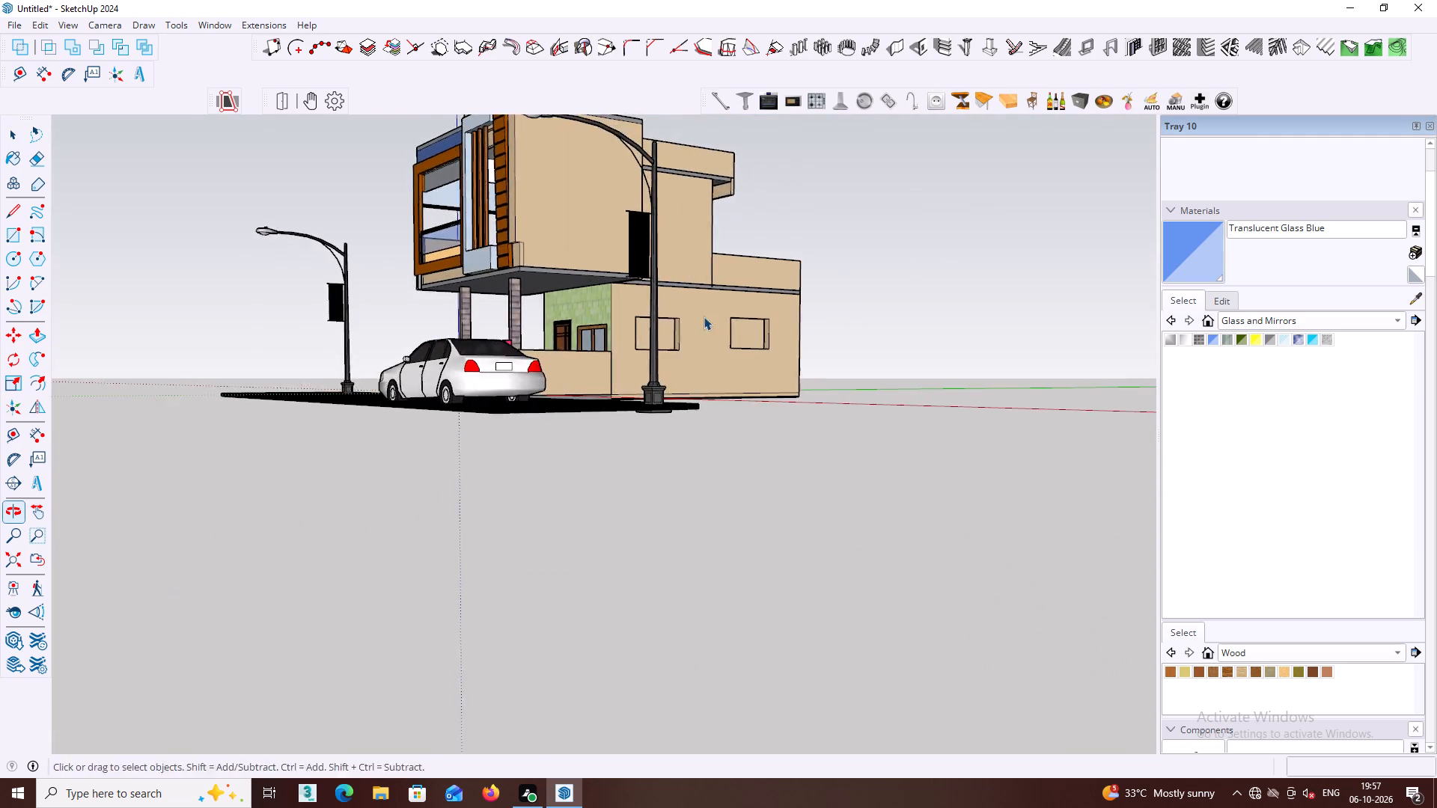
pyautogui.moveTo(683, 316); pyautogui.dragTo(524, 345, button='middle')
pyautogui.moveTo(726, 325); pyautogui.dragTo(719, 320, button='middle')
pyautogui.scroll(3, 720, 321)
pyautogui.keyDown('shift'); pyautogui.moveTo(671, 340); pyautogui.dragTo(799, 336, button='middle'); pyautogui.keyUp('shift')
pyautogui.moveTo(791, 335); pyautogui.dragTo(628, 337, button='middle')
pyautogui.scroll(2, 644, 314)
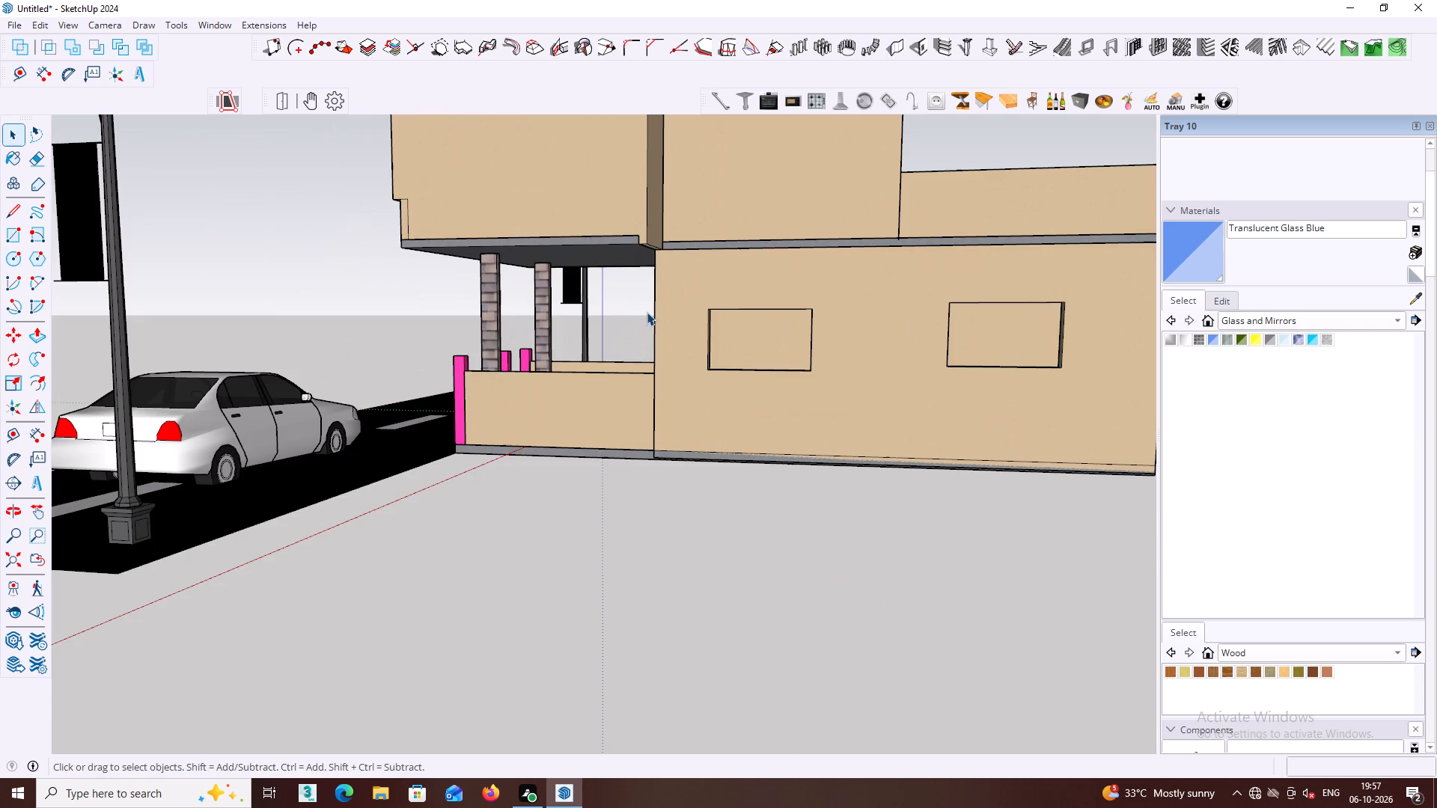
# Draw 5' by 3' rectangles filling the two empty window openings in the ground-floor side wall.
pyautogui.moveTo(716, 316); pyautogui.dragTo(664, 407, button='middle')
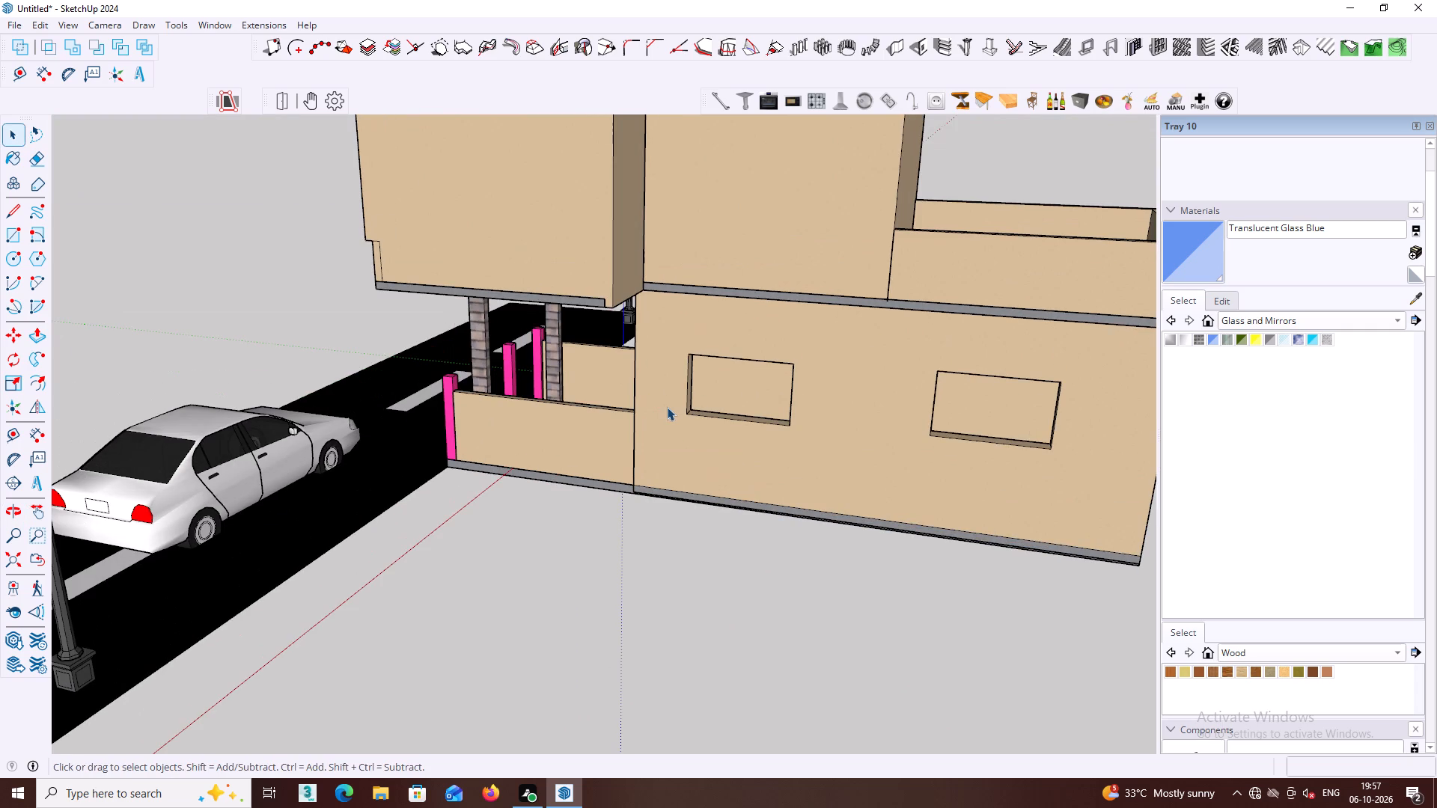
pyautogui.press('r')
pyautogui.click(691, 350)
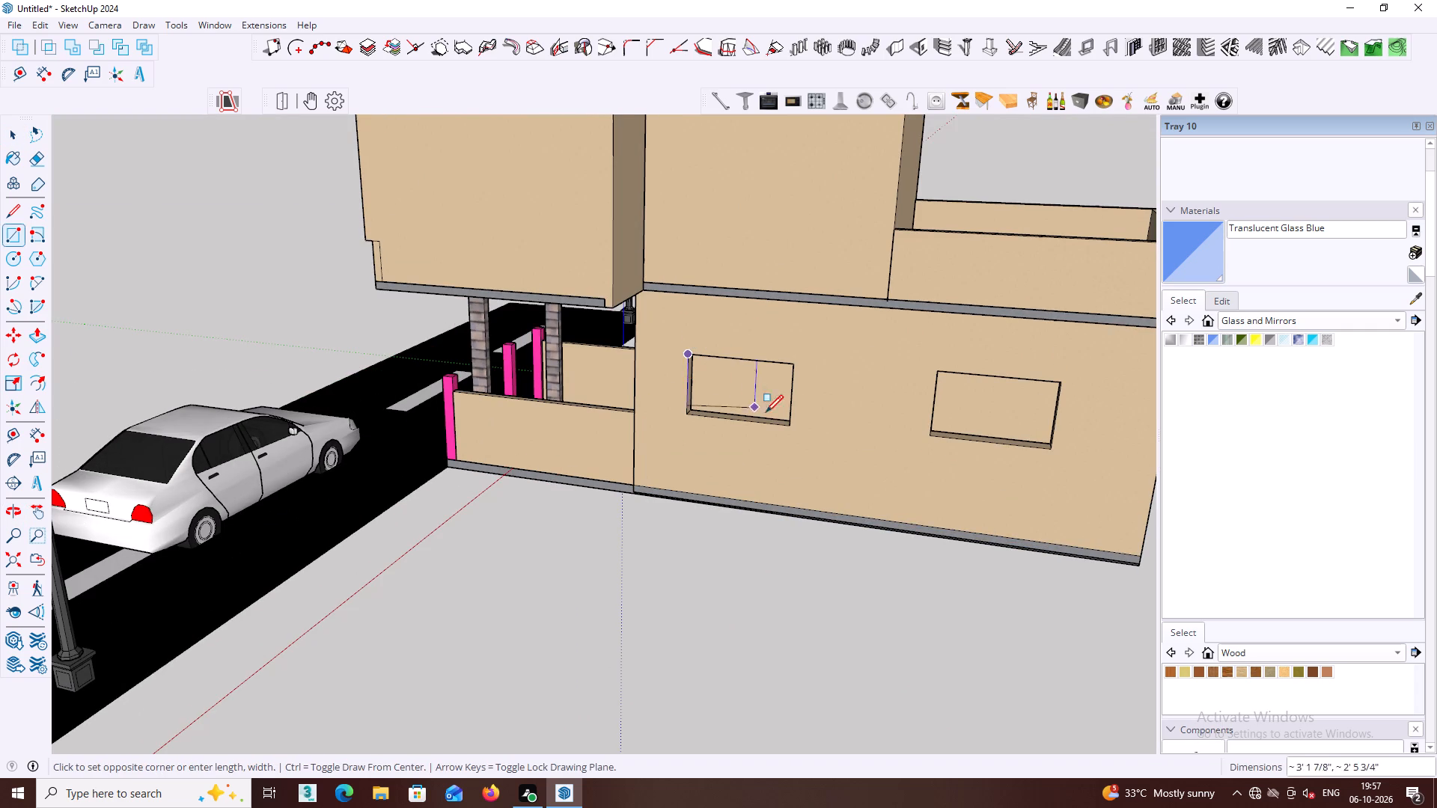
pyautogui.click(787, 425)
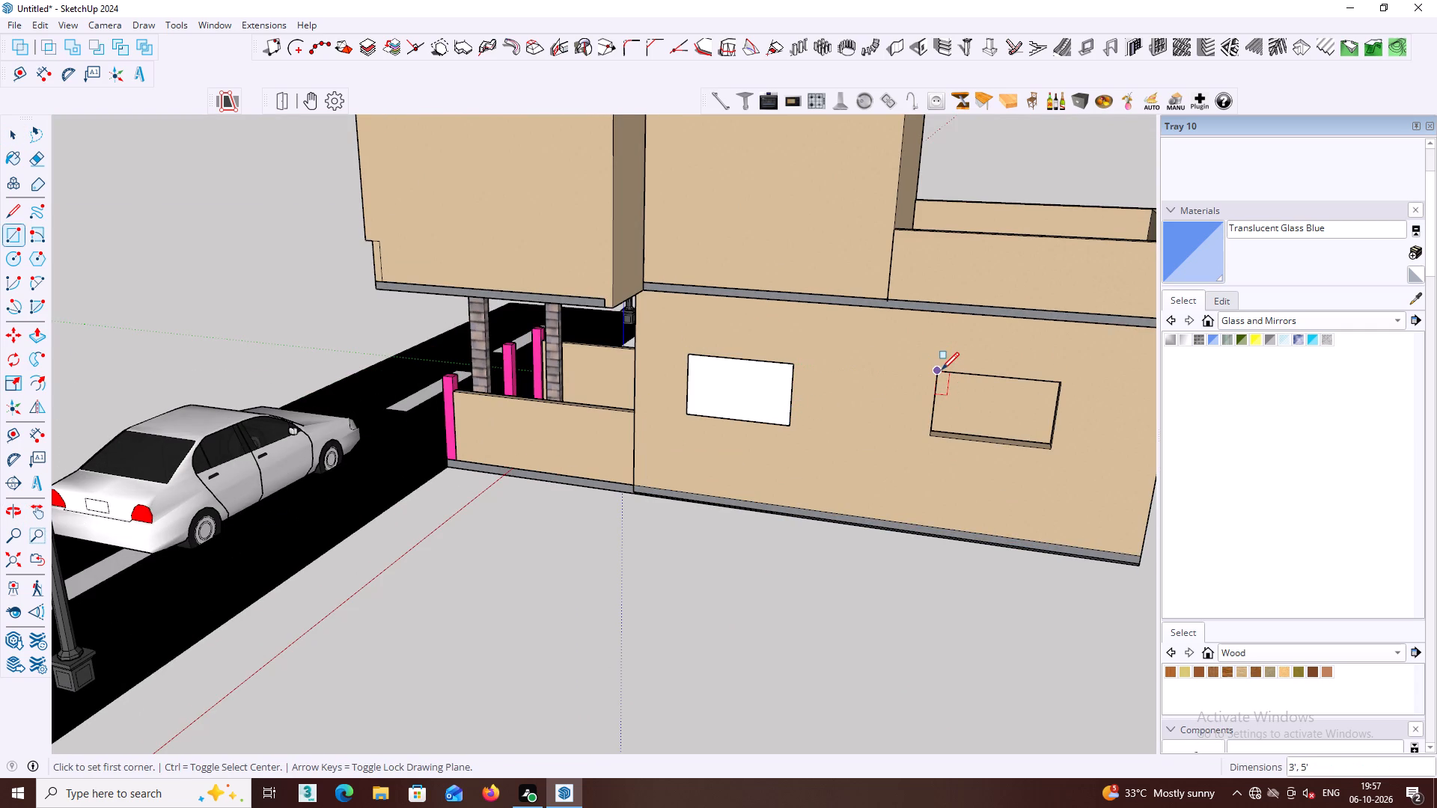
pyautogui.click(936, 373)
pyautogui.click(1050, 449)
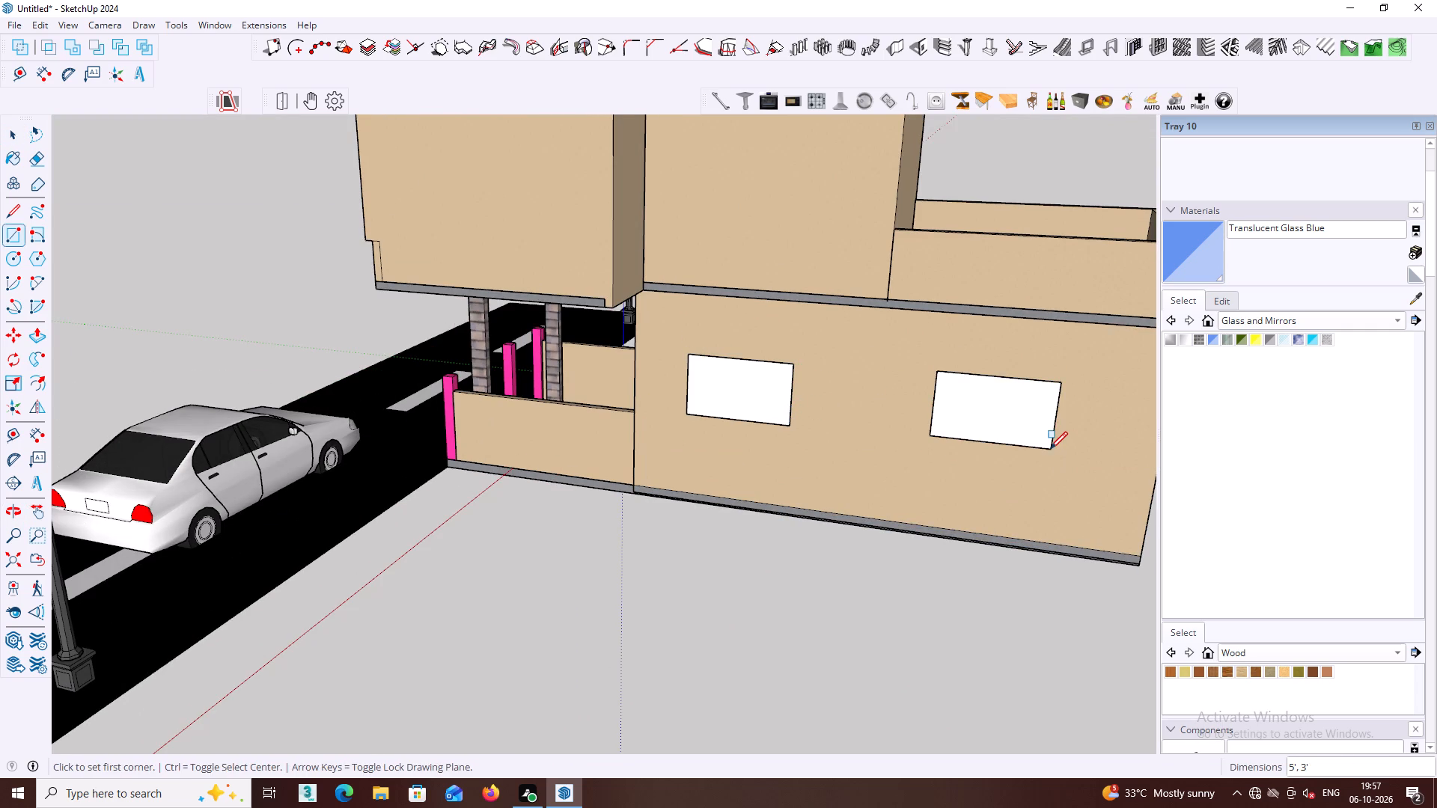
pyautogui.press('space')
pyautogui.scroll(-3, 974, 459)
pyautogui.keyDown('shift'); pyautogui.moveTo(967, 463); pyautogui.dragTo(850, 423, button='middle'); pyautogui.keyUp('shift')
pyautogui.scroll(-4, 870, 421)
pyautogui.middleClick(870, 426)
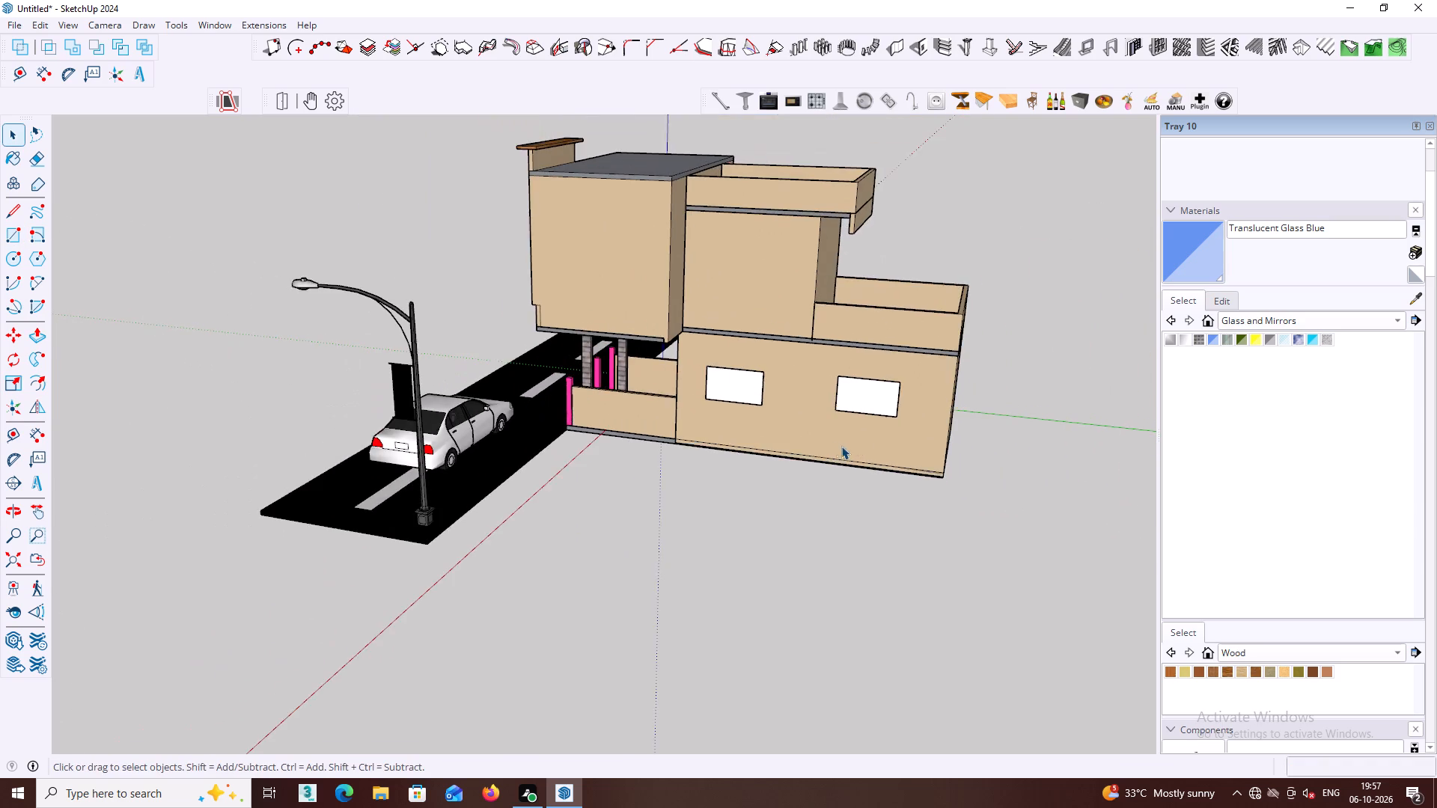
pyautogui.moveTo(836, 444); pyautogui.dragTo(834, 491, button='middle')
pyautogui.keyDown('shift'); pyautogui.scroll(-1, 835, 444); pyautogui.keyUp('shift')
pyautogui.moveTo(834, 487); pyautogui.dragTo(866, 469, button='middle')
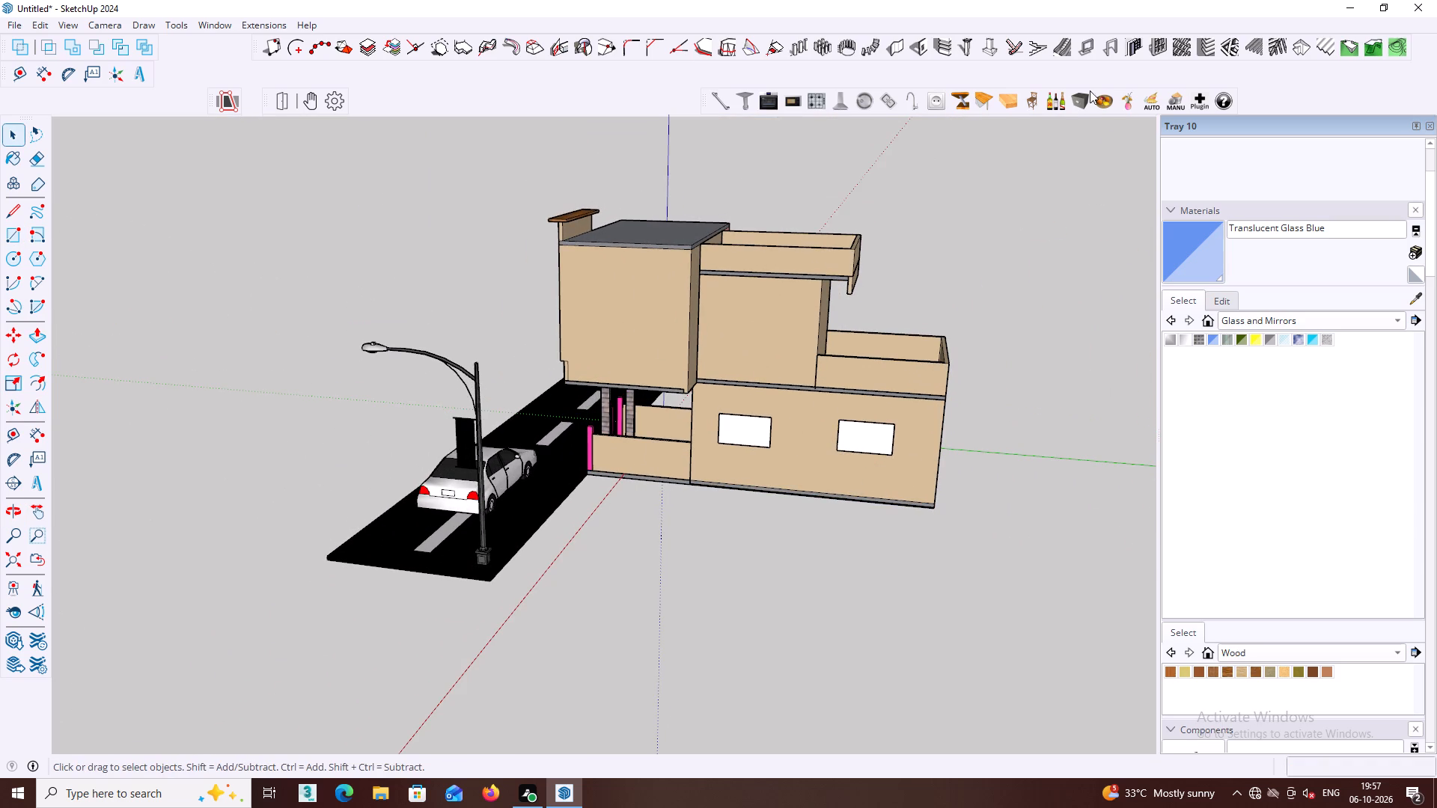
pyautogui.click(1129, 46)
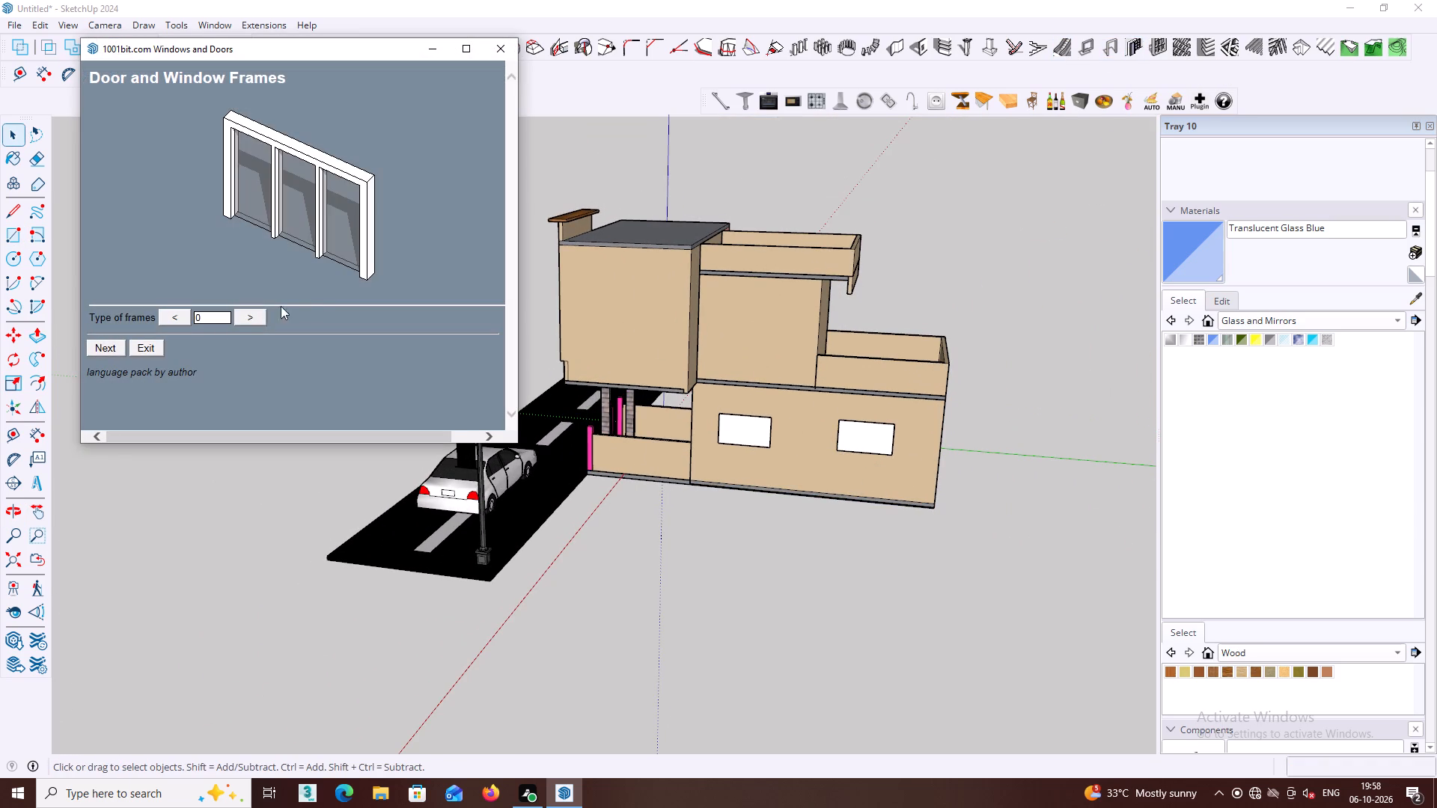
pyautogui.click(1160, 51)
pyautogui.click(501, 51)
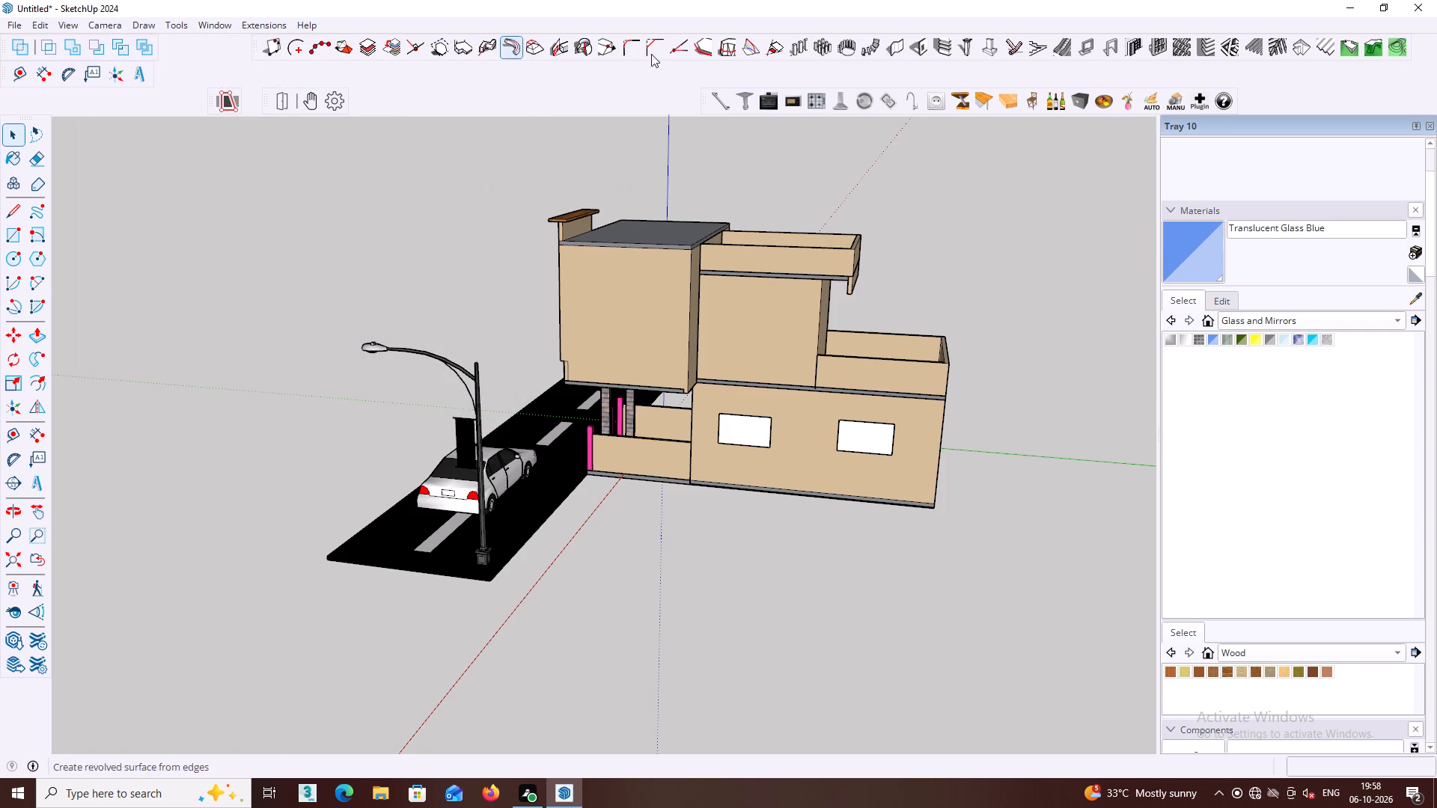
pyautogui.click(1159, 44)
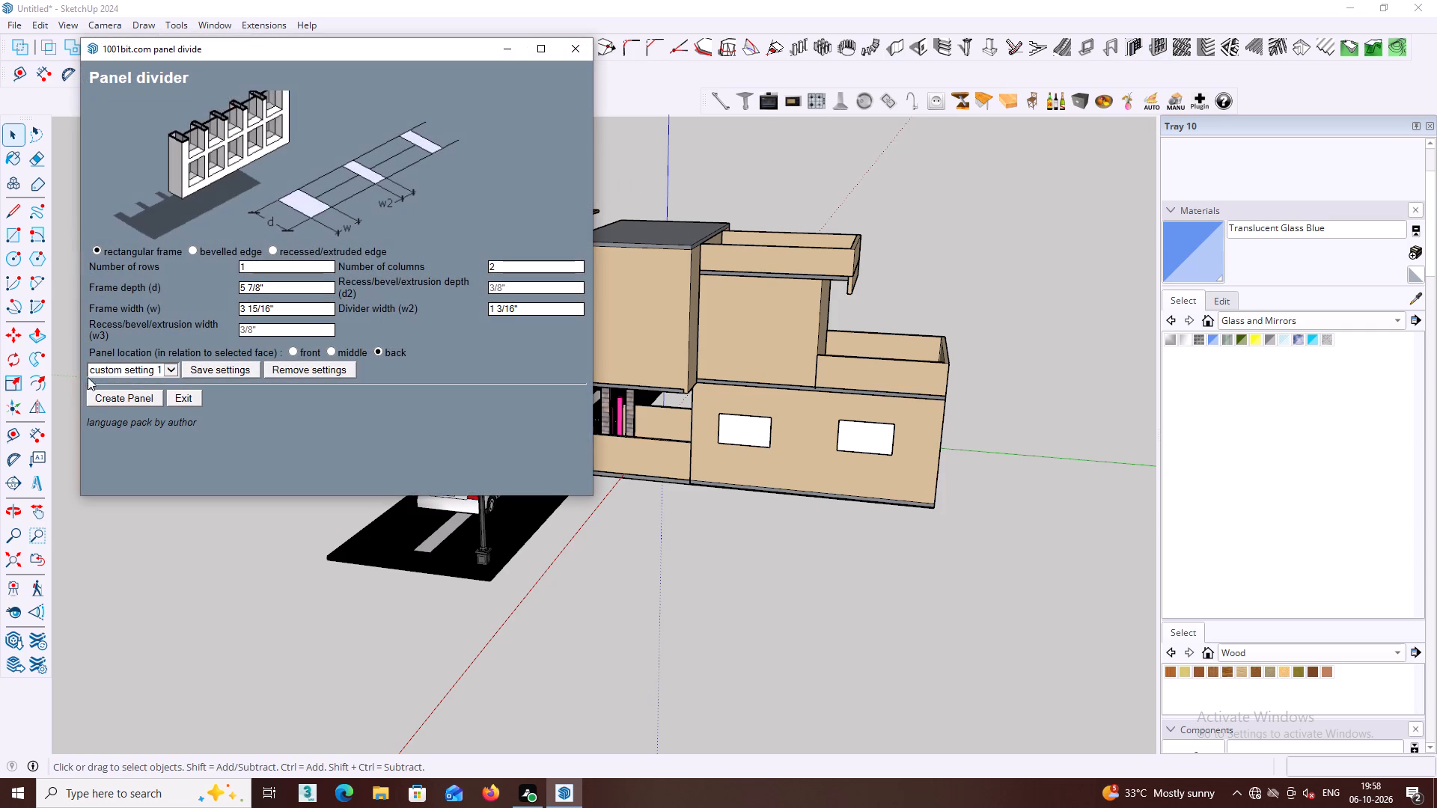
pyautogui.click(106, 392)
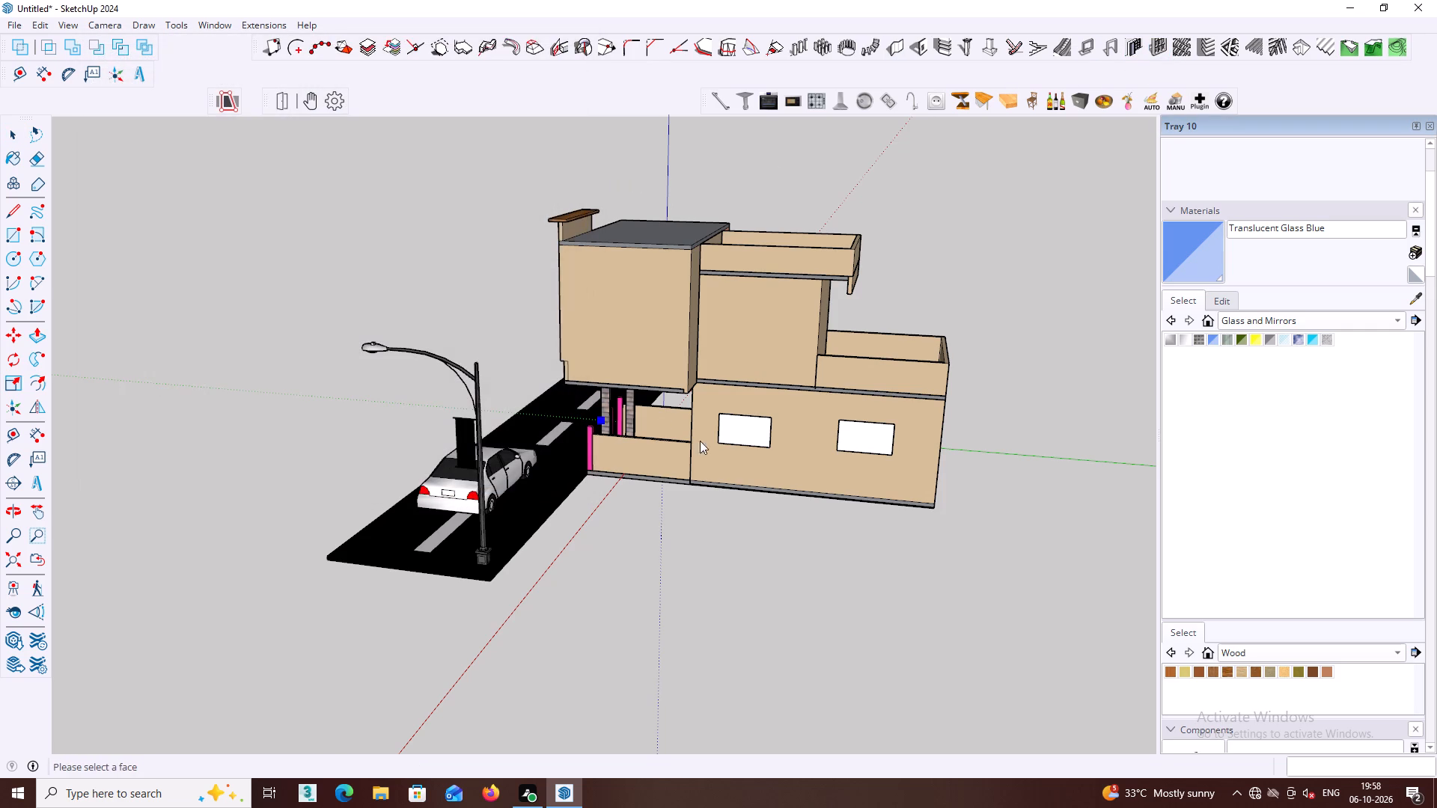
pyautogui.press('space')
# Turn the window face nearer the porch into a rectangular-frame window with 1 row and 2 columns using Panel Divider.
pyautogui.click(743, 435)
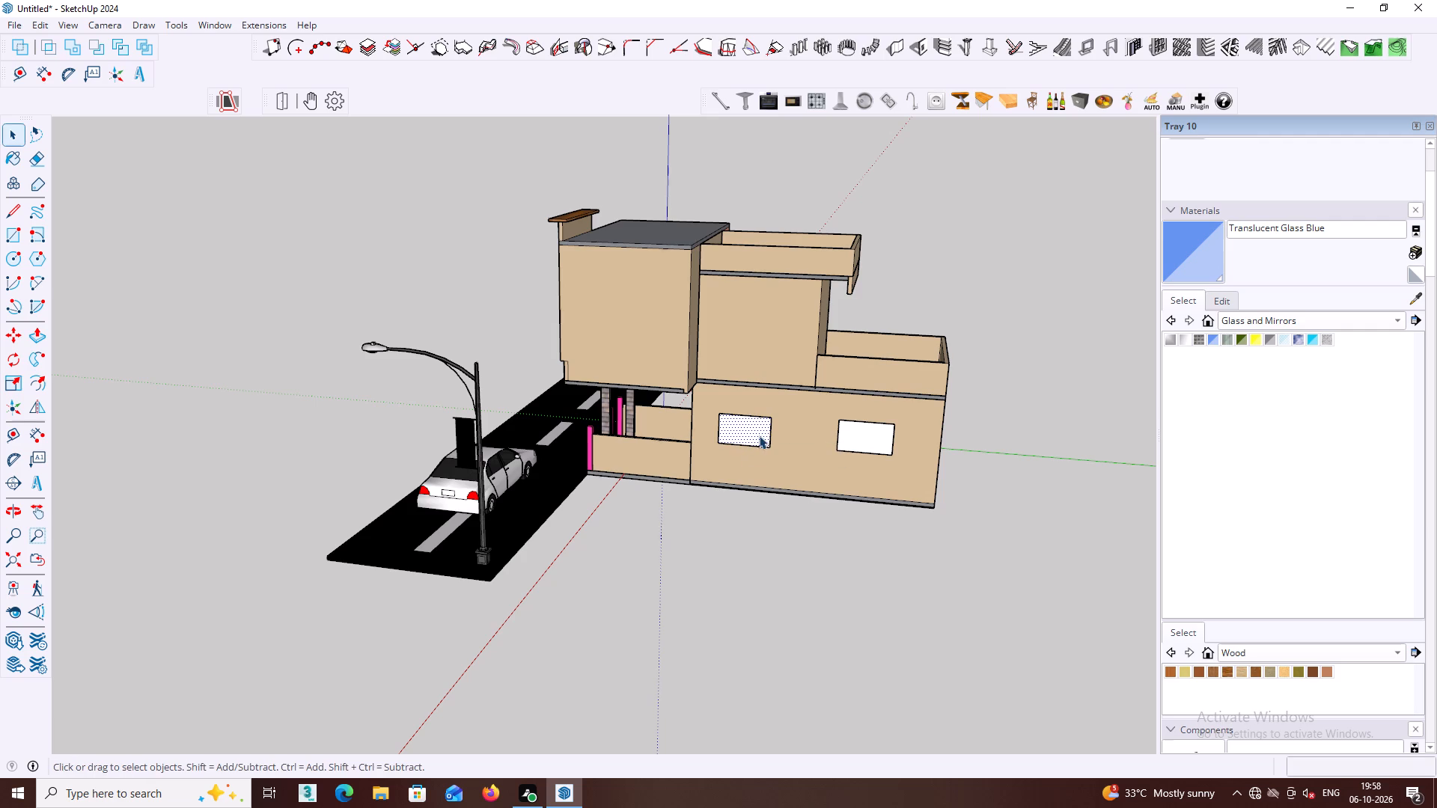
pyautogui.doubleClick(753, 430)
pyautogui.click(1156, 48)
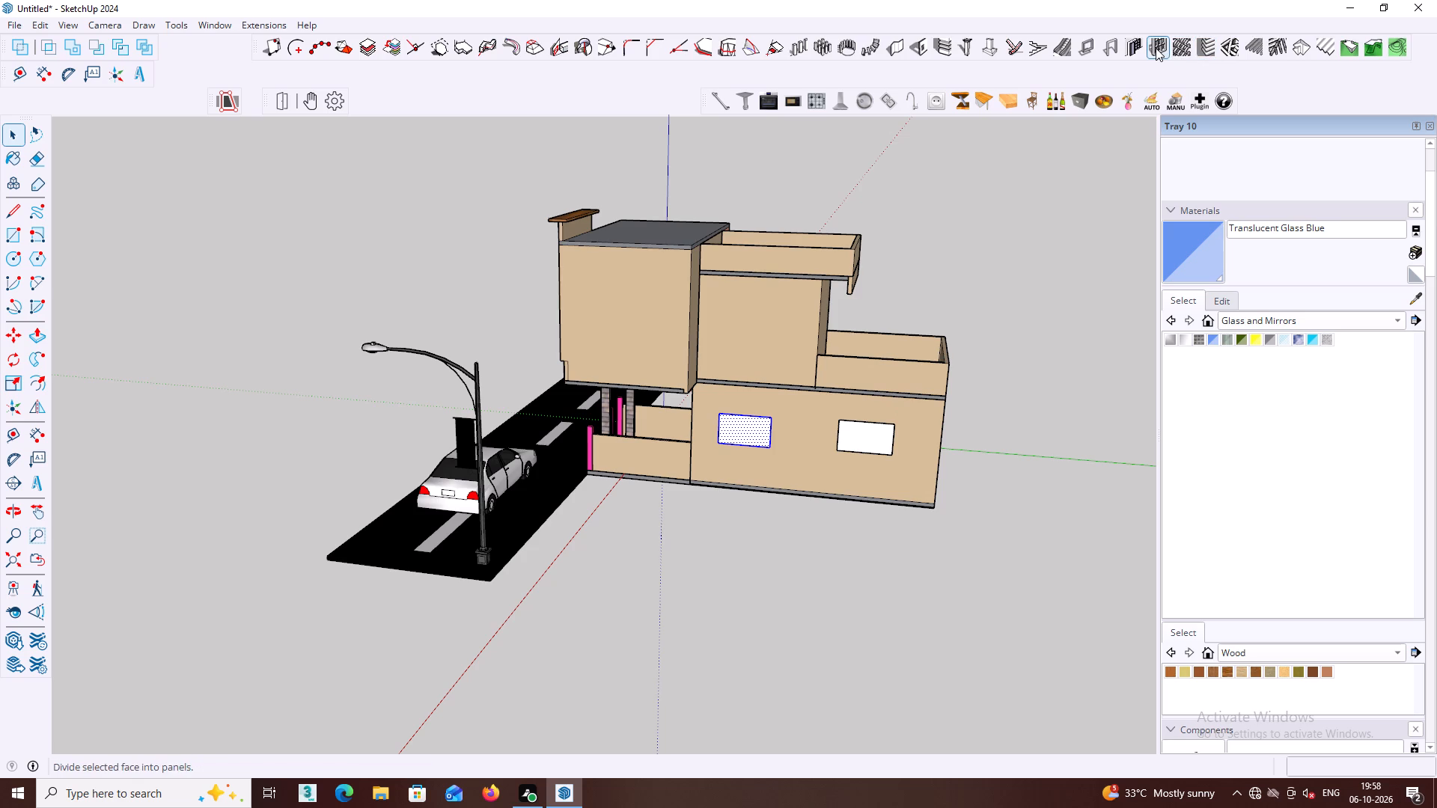
pyautogui.click(143, 394)
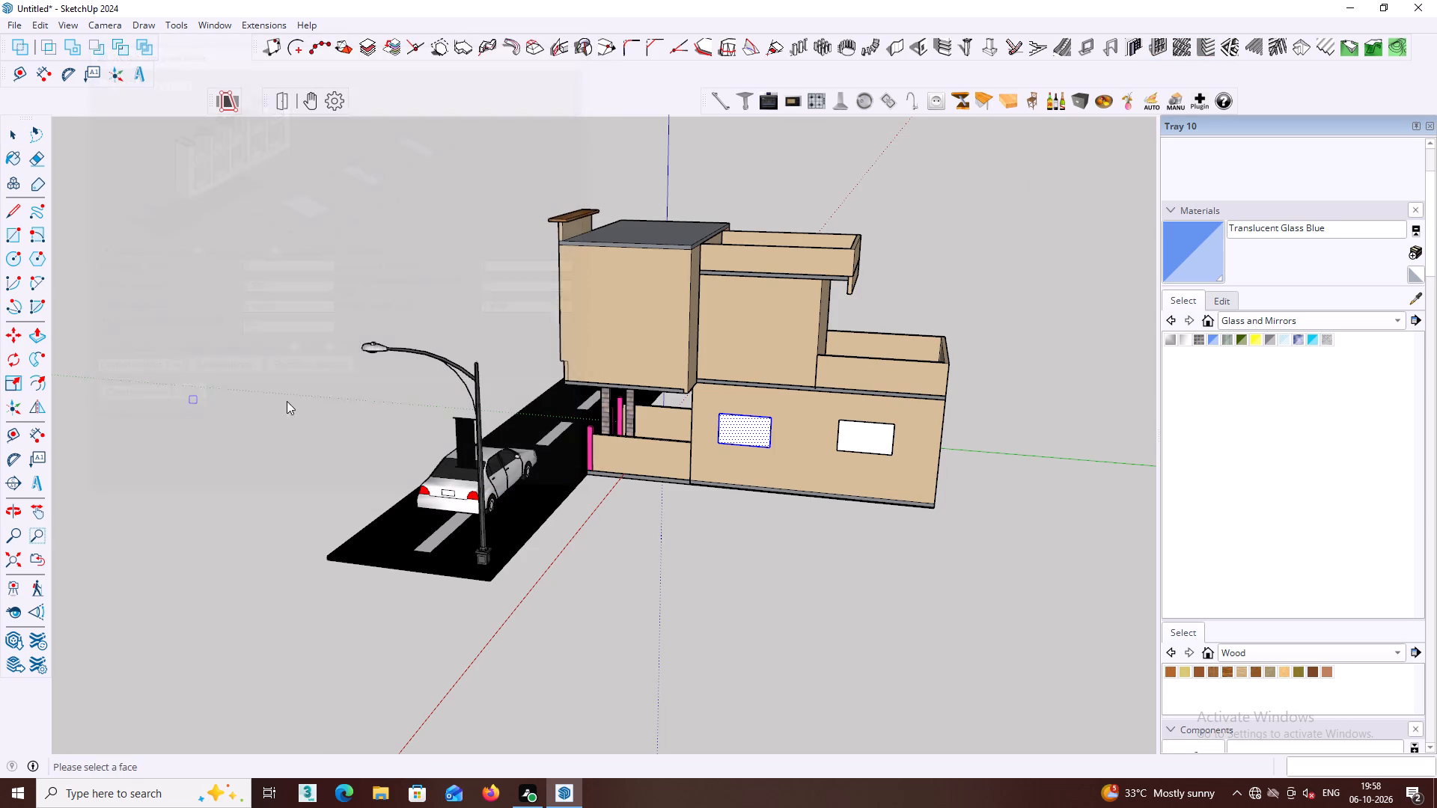
pyautogui.click(742, 434)
pyautogui.press('space')
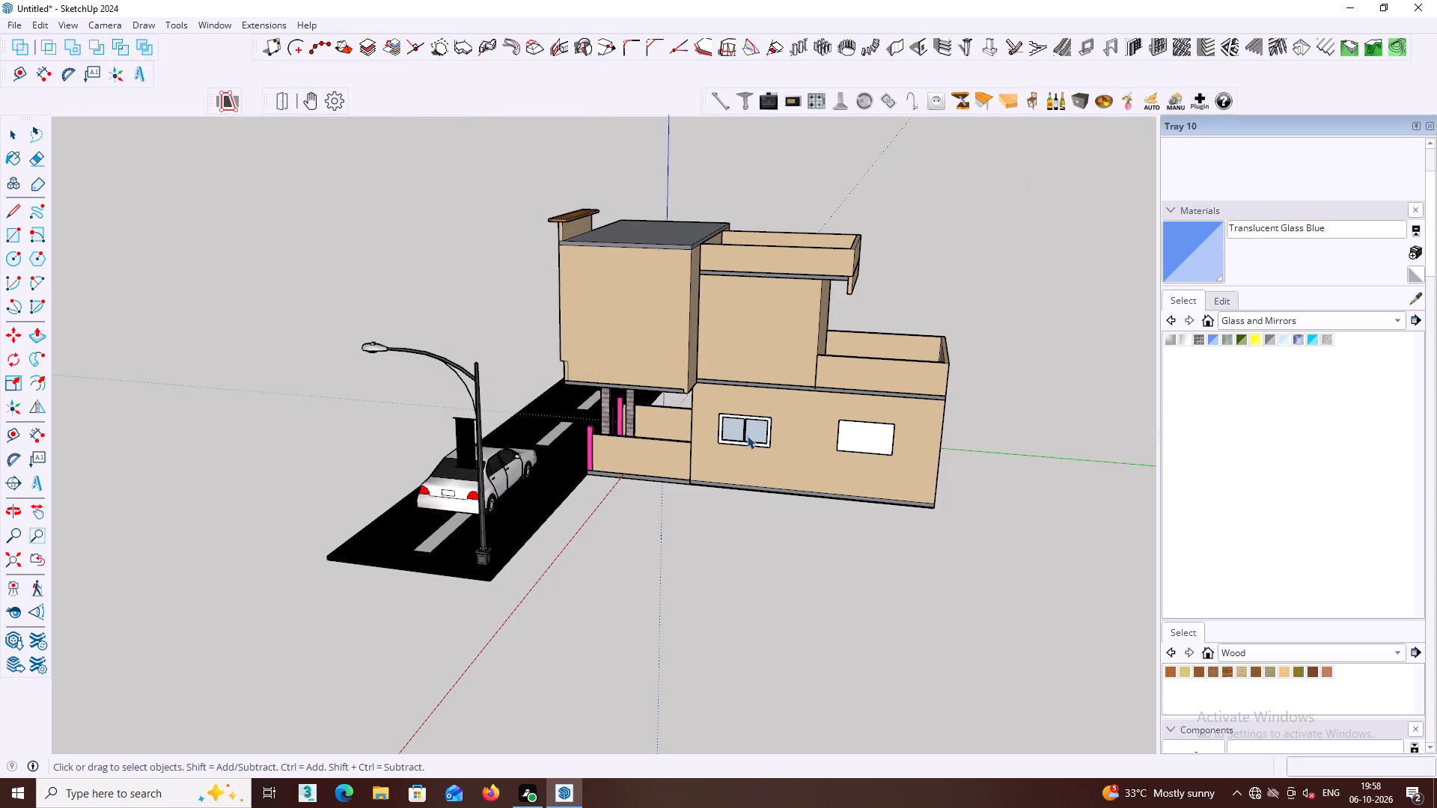
# Turn the window face nearer the rear into a matching window with 1 row and 2 columns using Panel Divider.
pyautogui.scroll(5, 887, 424)
pyautogui.click(859, 437)
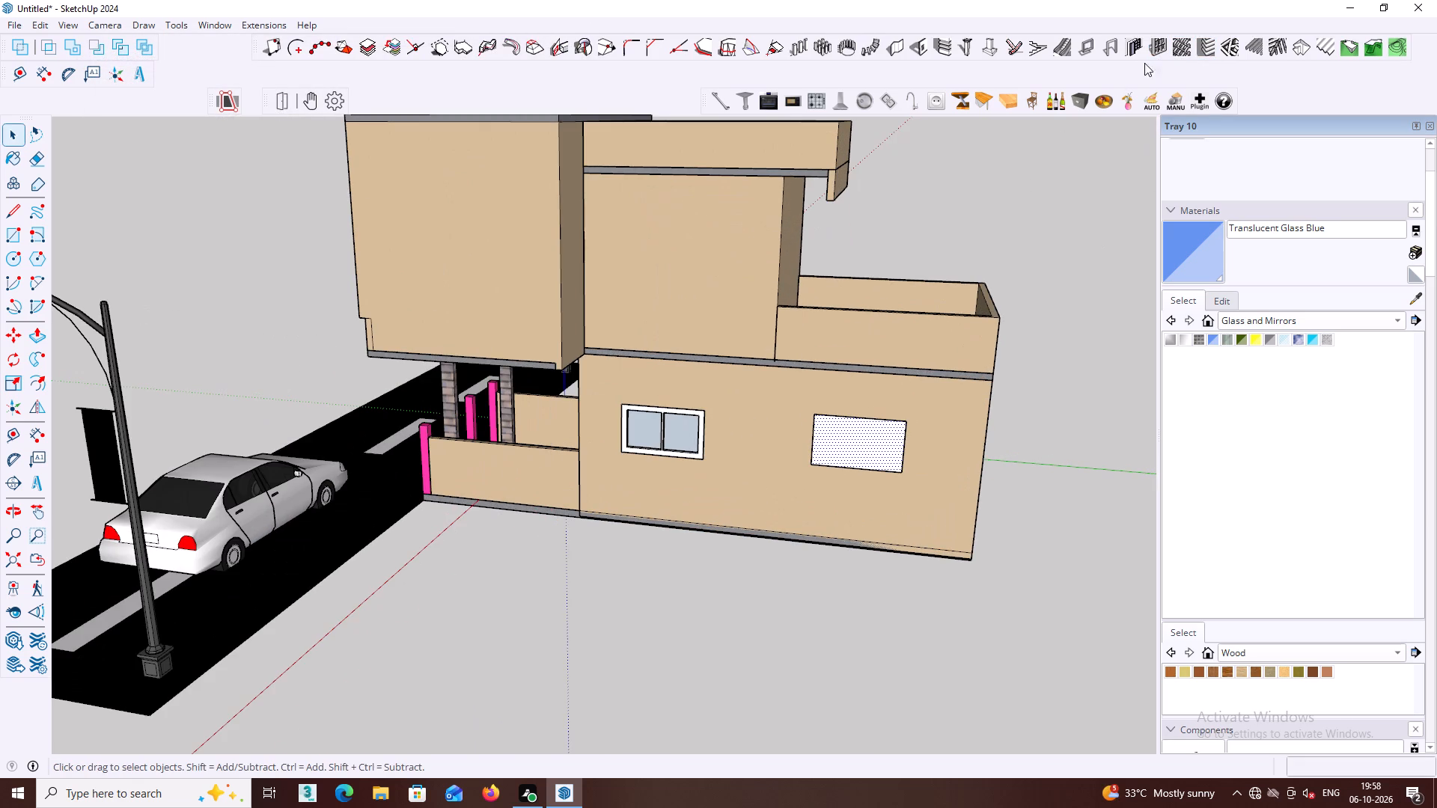
pyautogui.click(1155, 45)
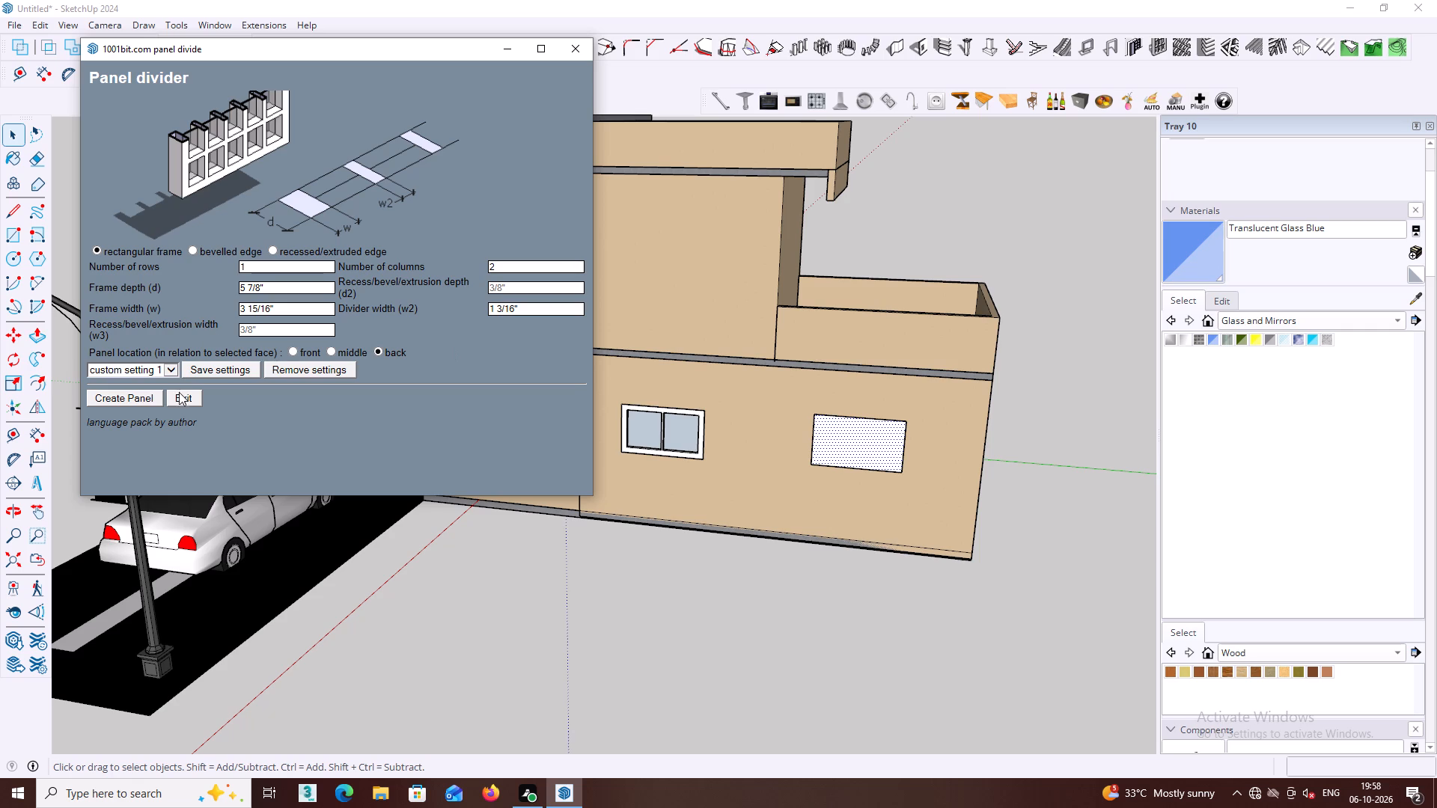
pyautogui.click(147, 395)
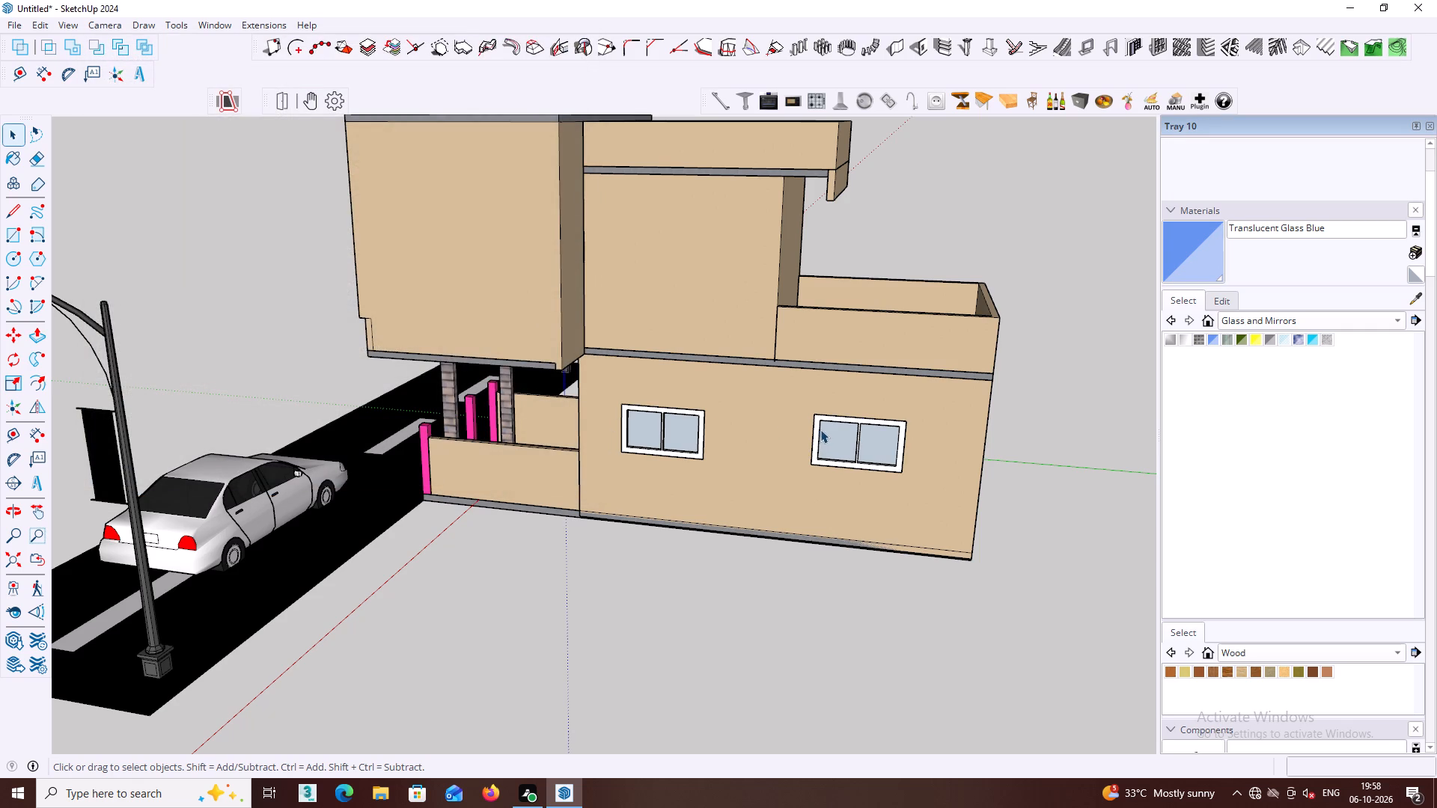
pyautogui.press('space')
pyautogui.press('space')
# Sample the wood material from a ground-floor window frame on the opposite side and paint both new side windows with it.
pyautogui.moveTo(675, 554); pyautogui.dragTo(775, 529, button='middle')
pyautogui.scroll(1, 766, 547)
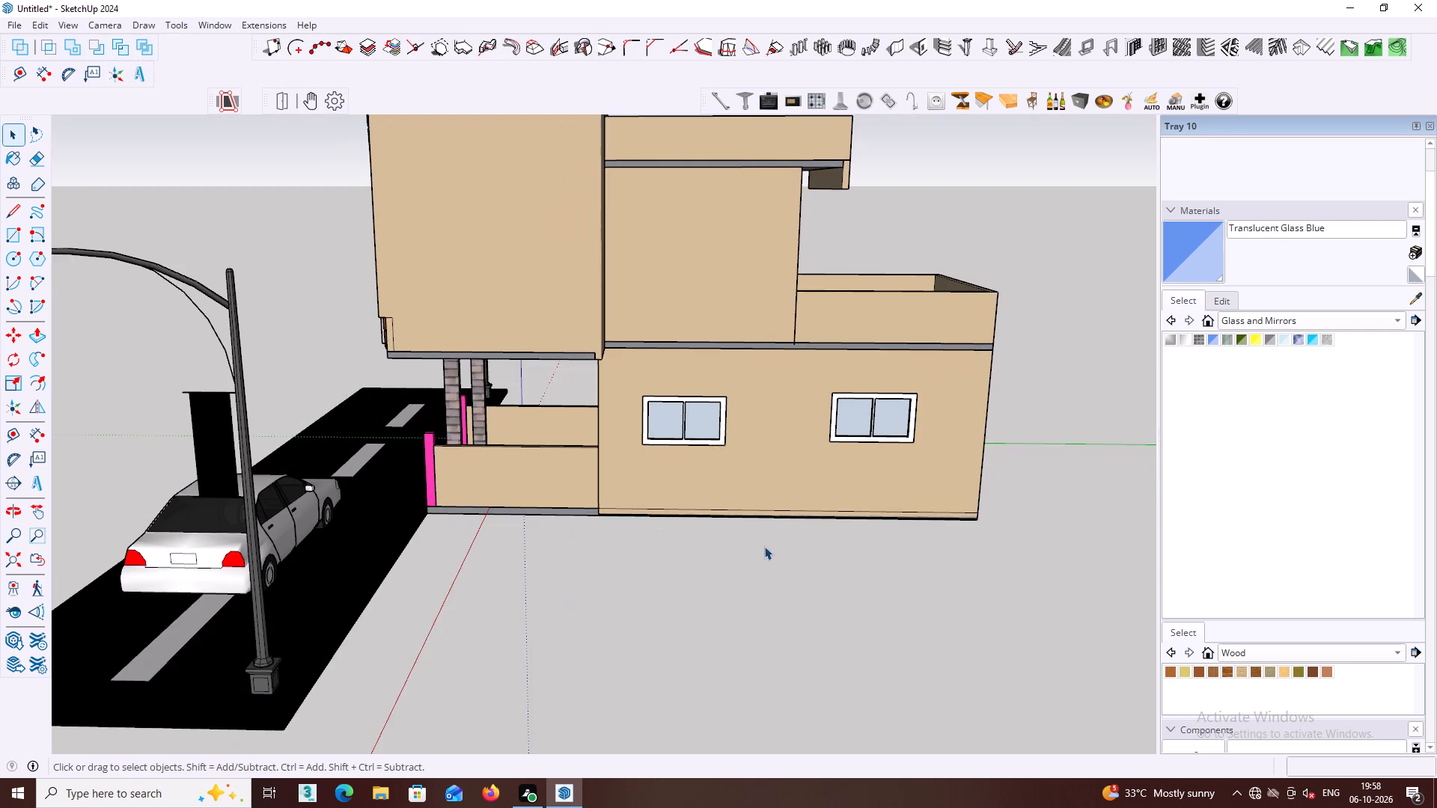
pyautogui.keyDown('shift'); pyautogui.moveTo(760, 542); pyautogui.dragTo(733, 527, button='middle'); pyautogui.keyUp('shift')
pyautogui.moveTo(683, 527); pyautogui.dragTo(698, 527, button='middle')
pyautogui.click(1412, 301)
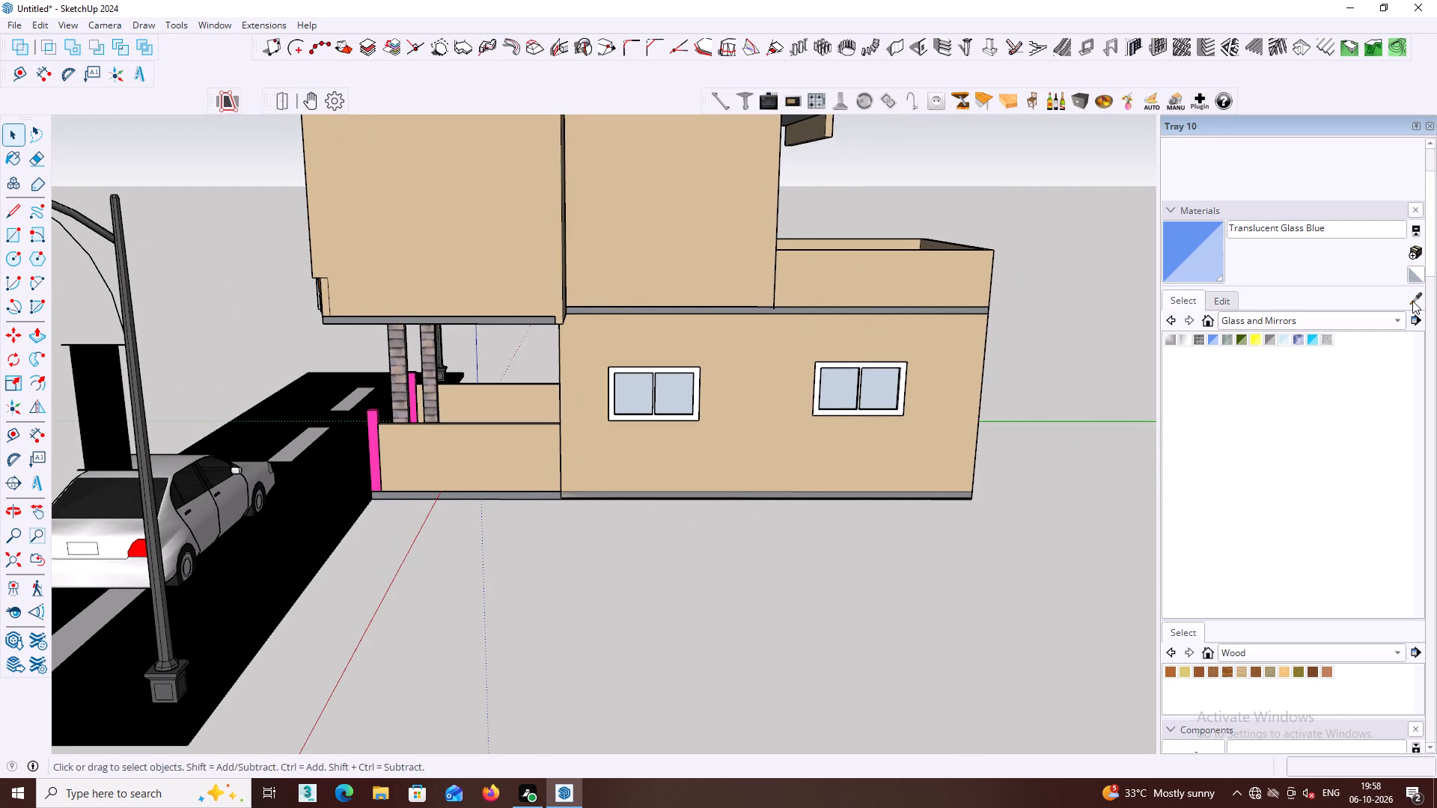
pyautogui.scroll(-3, 763, 396)
pyautogui.moveTo(475, 432); pyautogui.dragTo(999, 412, button='middle')
pyautogui.moveTo(489, 371); pyautogui.dragTo(725, 353, button='middle')
pyautogui.moveTo(415, 362); pyautogui.dragTo(722, 372, button='middle')
pyautogui.scroll(4, 364, 338)
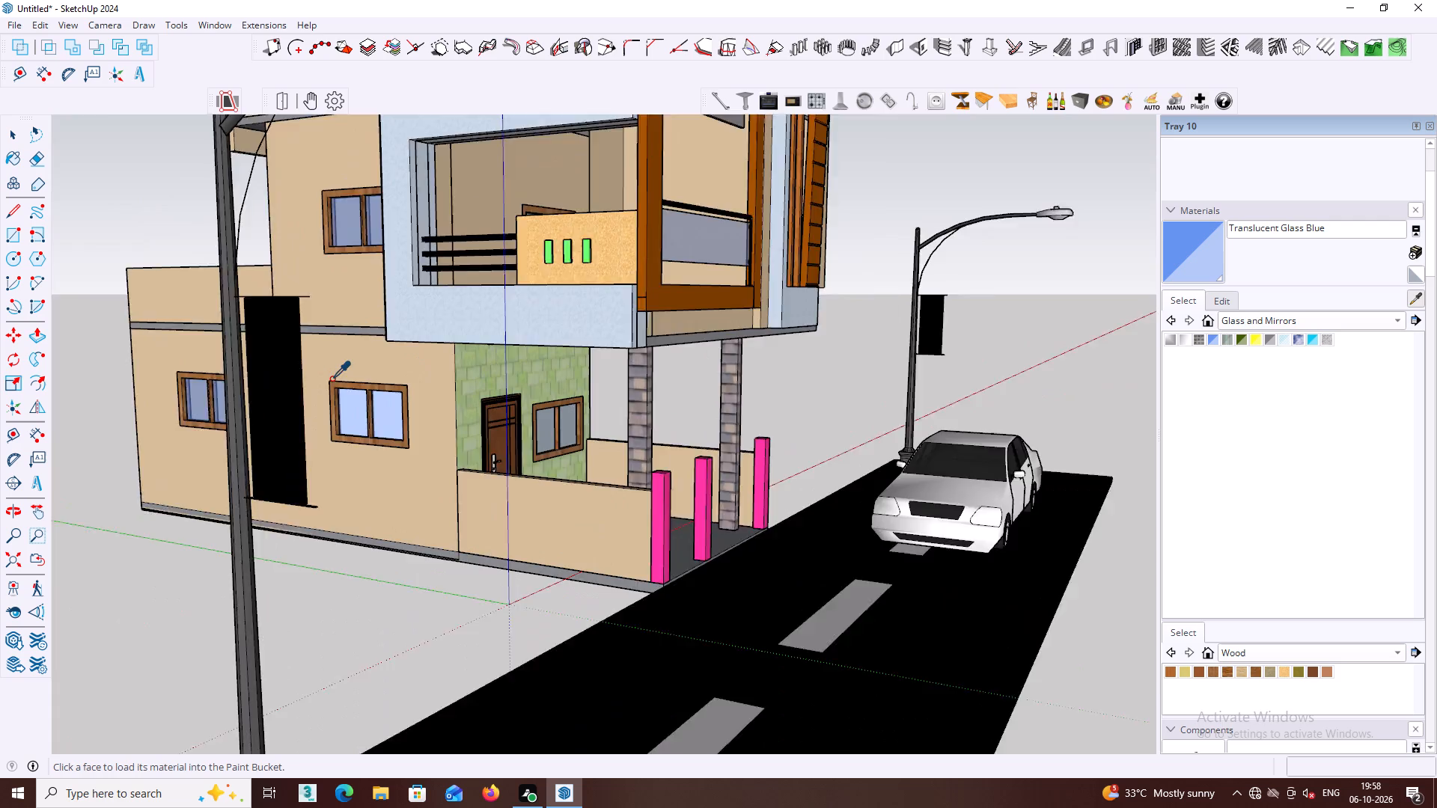
pyautogui.scroll(4, 332, 379)
pyautogui.click(361, 392)
pyautogui.scroll(-4, 422, 394)
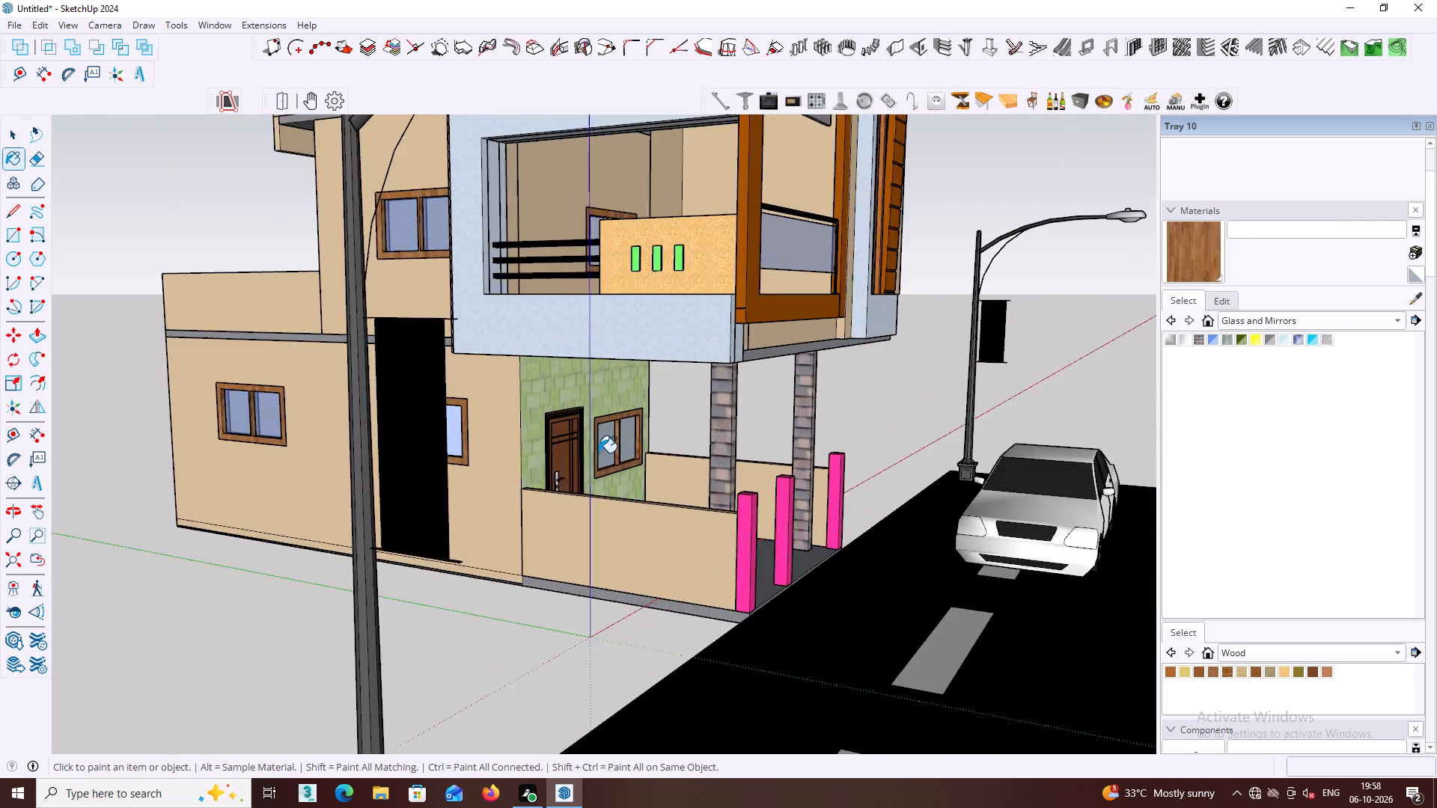
pyautogui.scroll(-2, 599, 453)
pyautogui.middleClick(610, 435)
pyautogui.moveTo(695, 412); pyautogui.dragTo(381, 414, button='middle')
pyautogui.moveTo(862, 352); pyautogui.dragTo(463, 344, button='middle')
pyautogui.moveTo(802, 326); pyautogui.dragTo(591, 334, button='middle')
pyautogui.moveTo(763, 397); pyautogui.dragTo(749, 397, button='middle')
pyautogui.keyDown('shift'); pyautogui.moveTo(749, 437); pyautogui.dragTo(690, 324, button='middle'); pyautogui.keyUp('shift')
pyautogui.moveTo(796, 343); pyautogui.dragTo(754, 325, button='middle')
pyautogui.scroll(5, 754, 325)
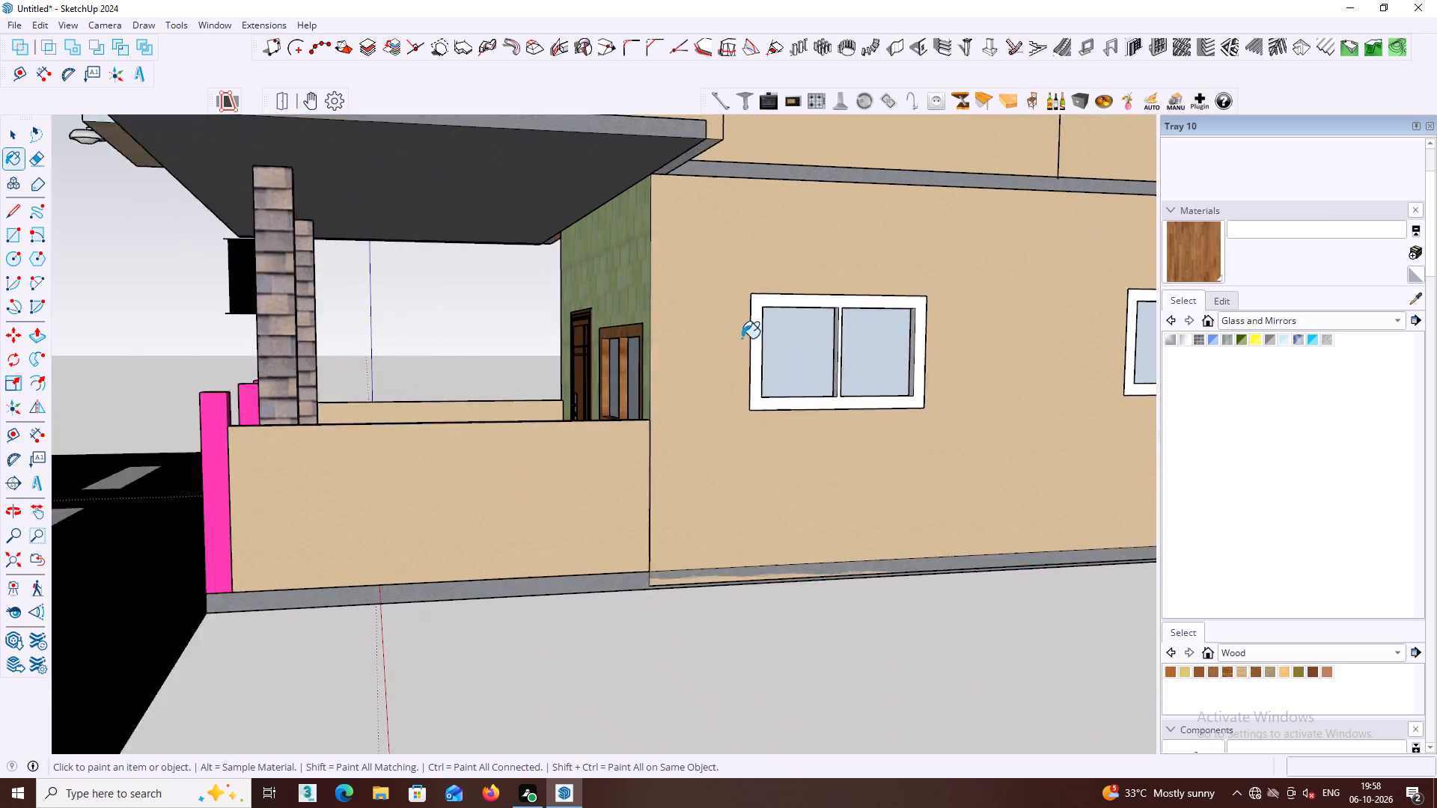
pyautogui.scroll(3, 742, 338)
pyautogui.click(777, 298)
pyautogui.scroll(-2, 777, 298)
pyautogui.keyDown('shift'); pyautogui.moveTo(802, 325); pyautogui.dragTo(466, 298, button='middle'); pyautogui.keyUp('shift')
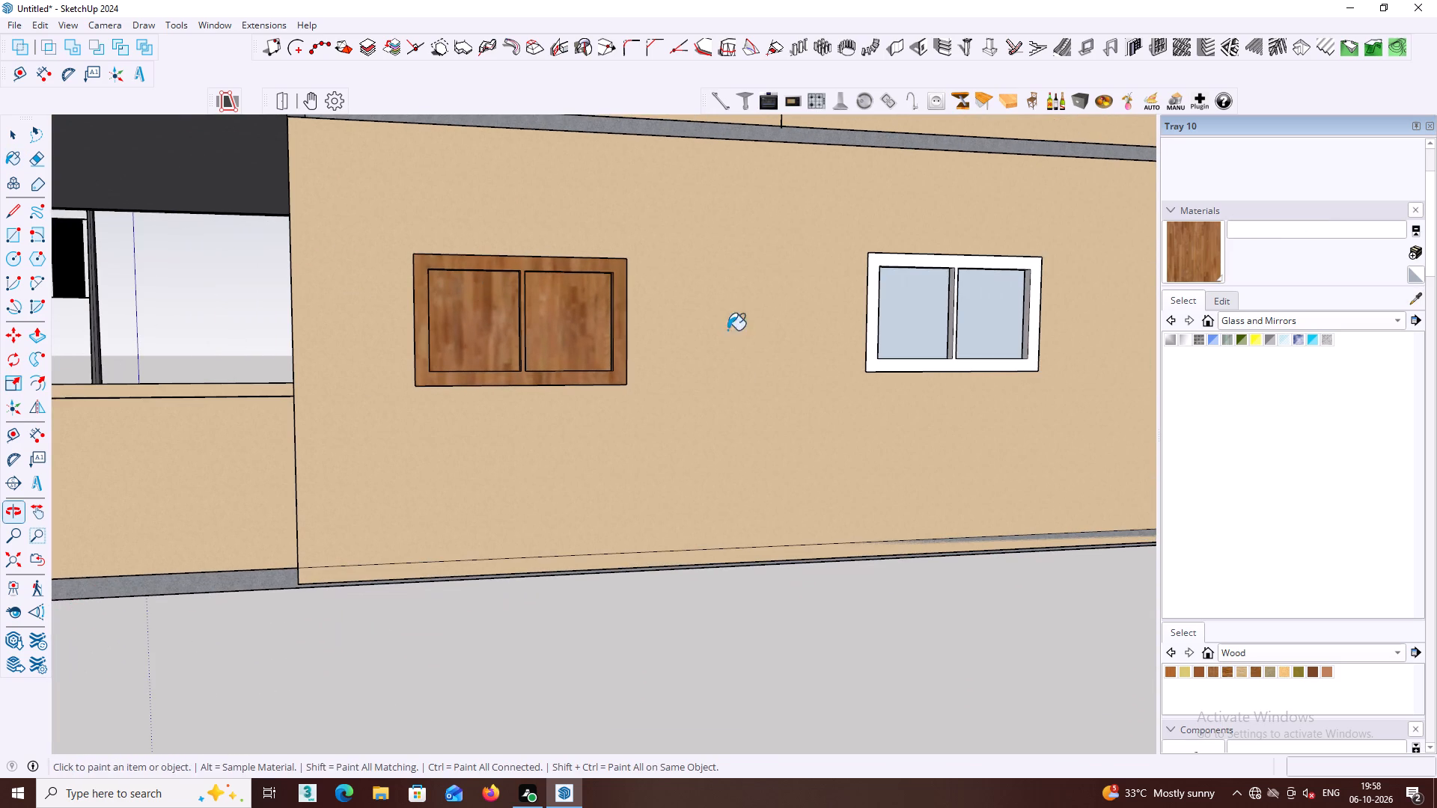
pyautogui.click(887, 261)
pyautogui.press('space')
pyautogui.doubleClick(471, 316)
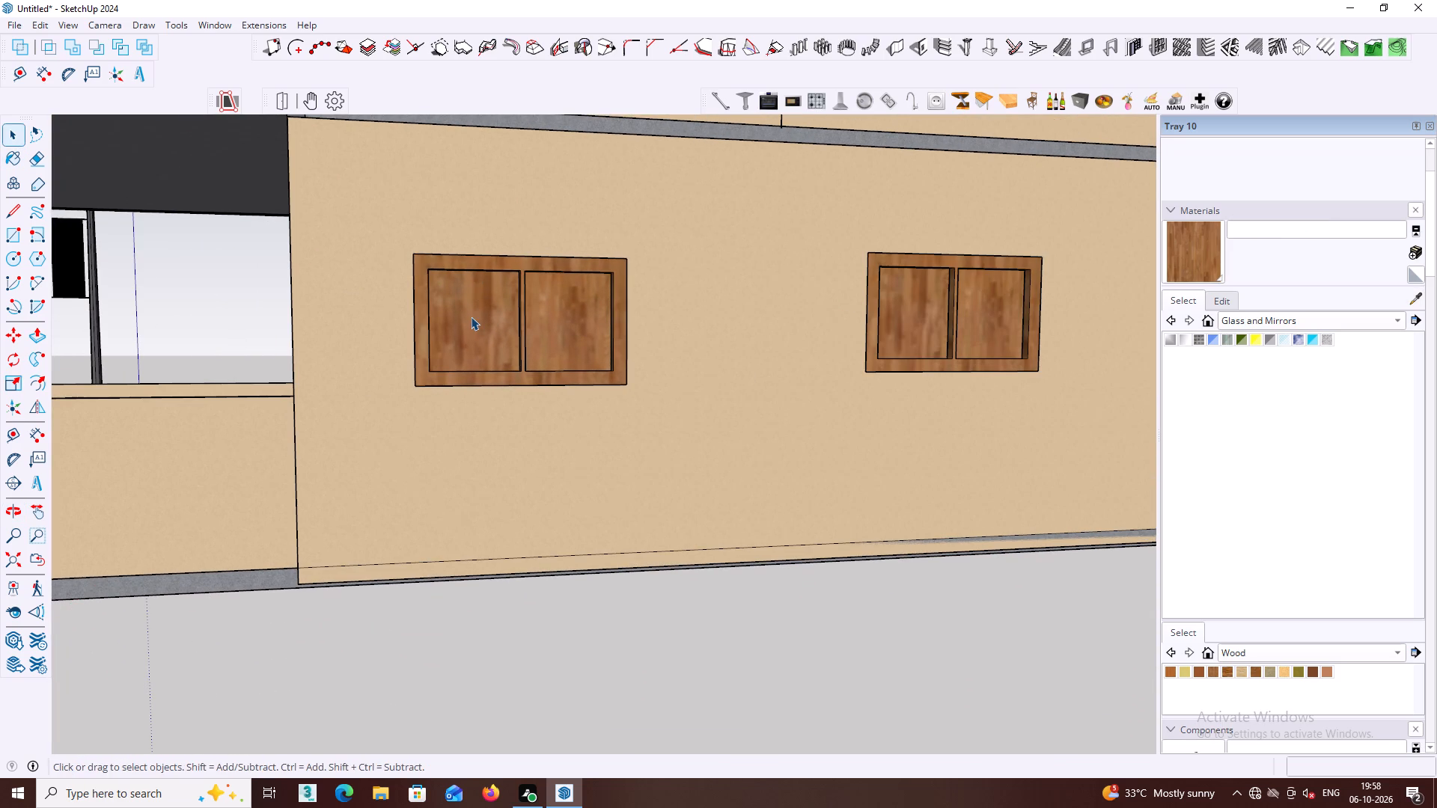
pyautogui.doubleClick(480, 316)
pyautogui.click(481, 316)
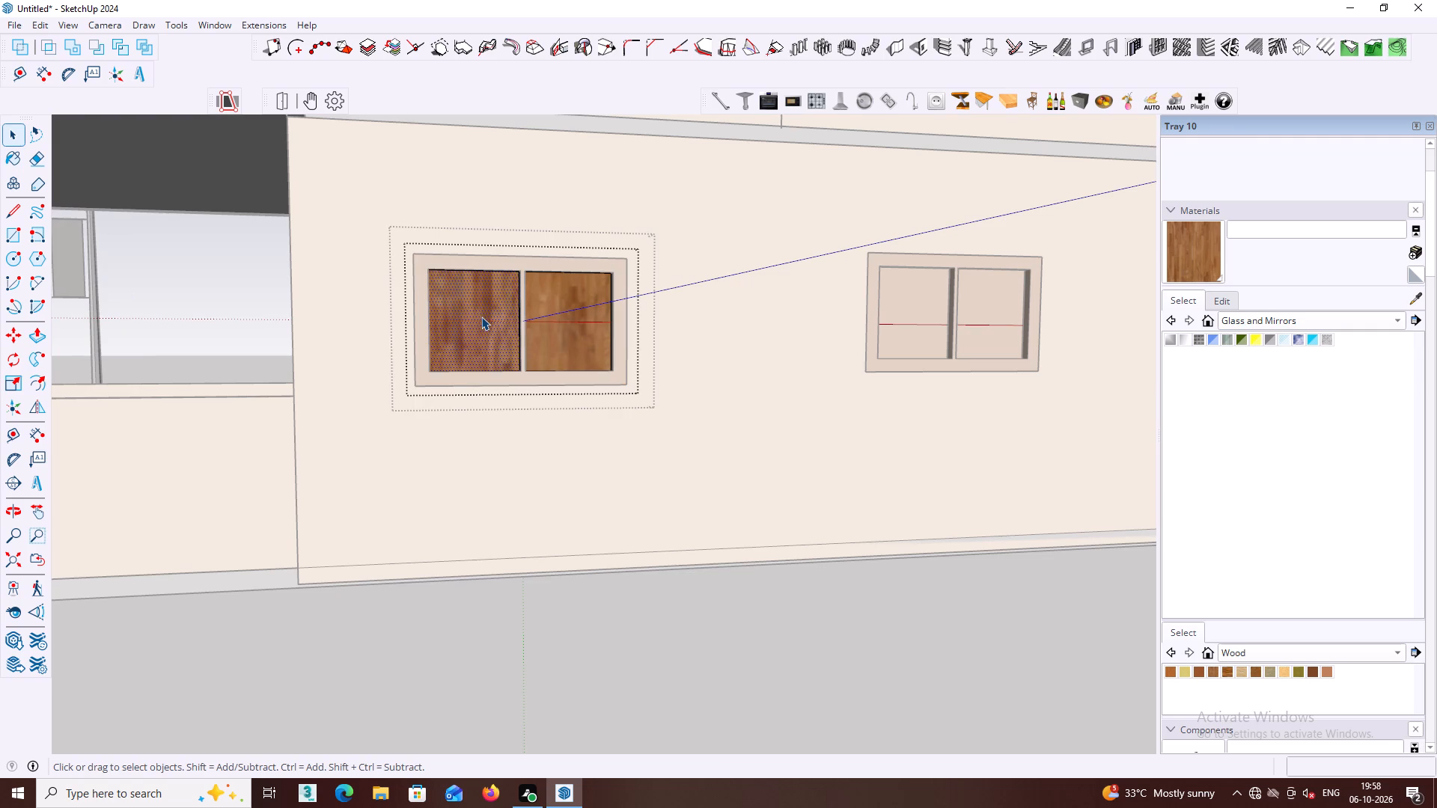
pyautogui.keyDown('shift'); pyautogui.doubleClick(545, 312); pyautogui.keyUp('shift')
# Paint both panes of the ground-floor side window nearer the rear with Translucent Glass Blue.
pyautogui.keyDown('shift'); pyautogui.doubleClick(898, 322); pyautogui.keyUp('shift')
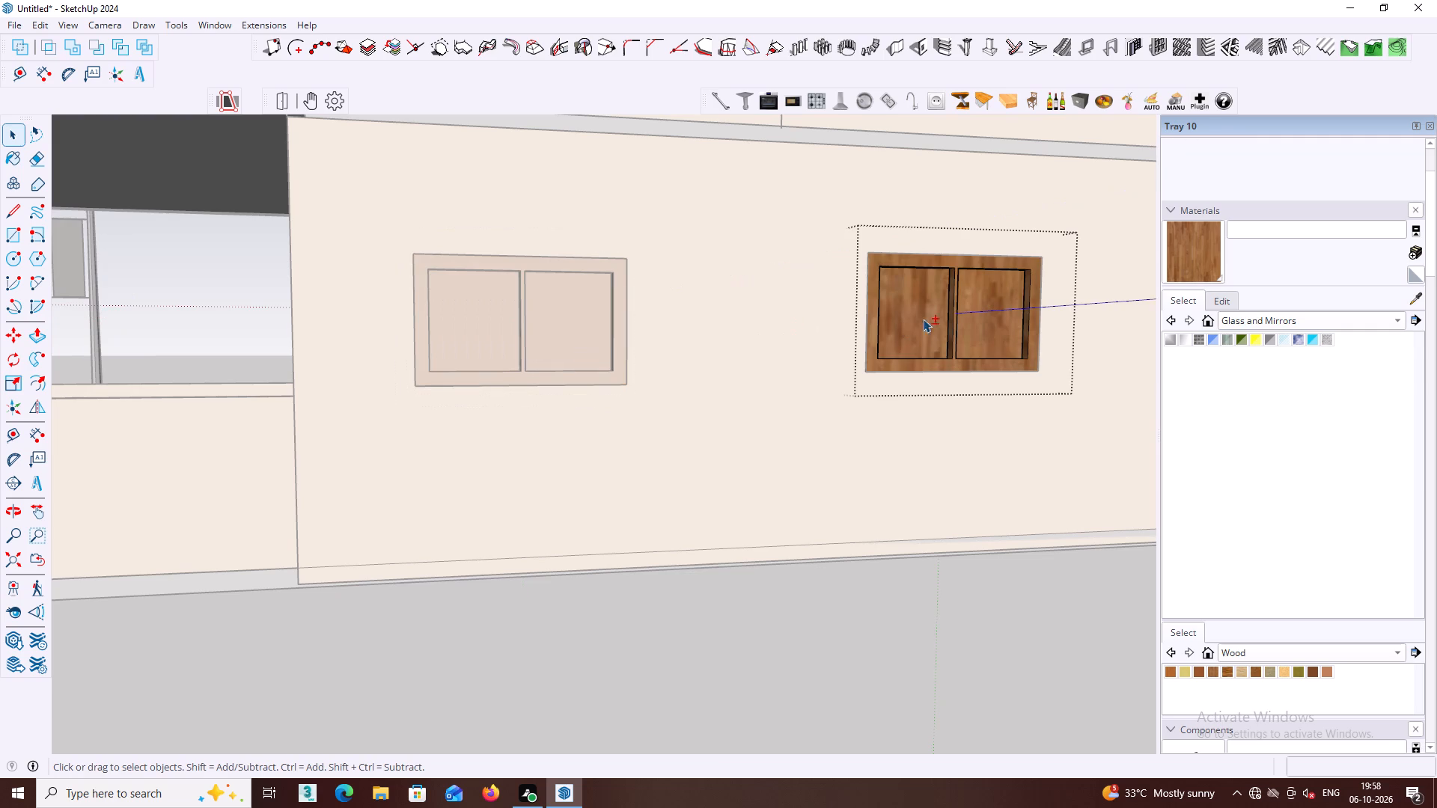
pyautogui.keyDown('shift'); pyautogui.doubleClick(912, 316); pyautogui.keyUp('shift')
pyautogui.doubleClick(915, 319)
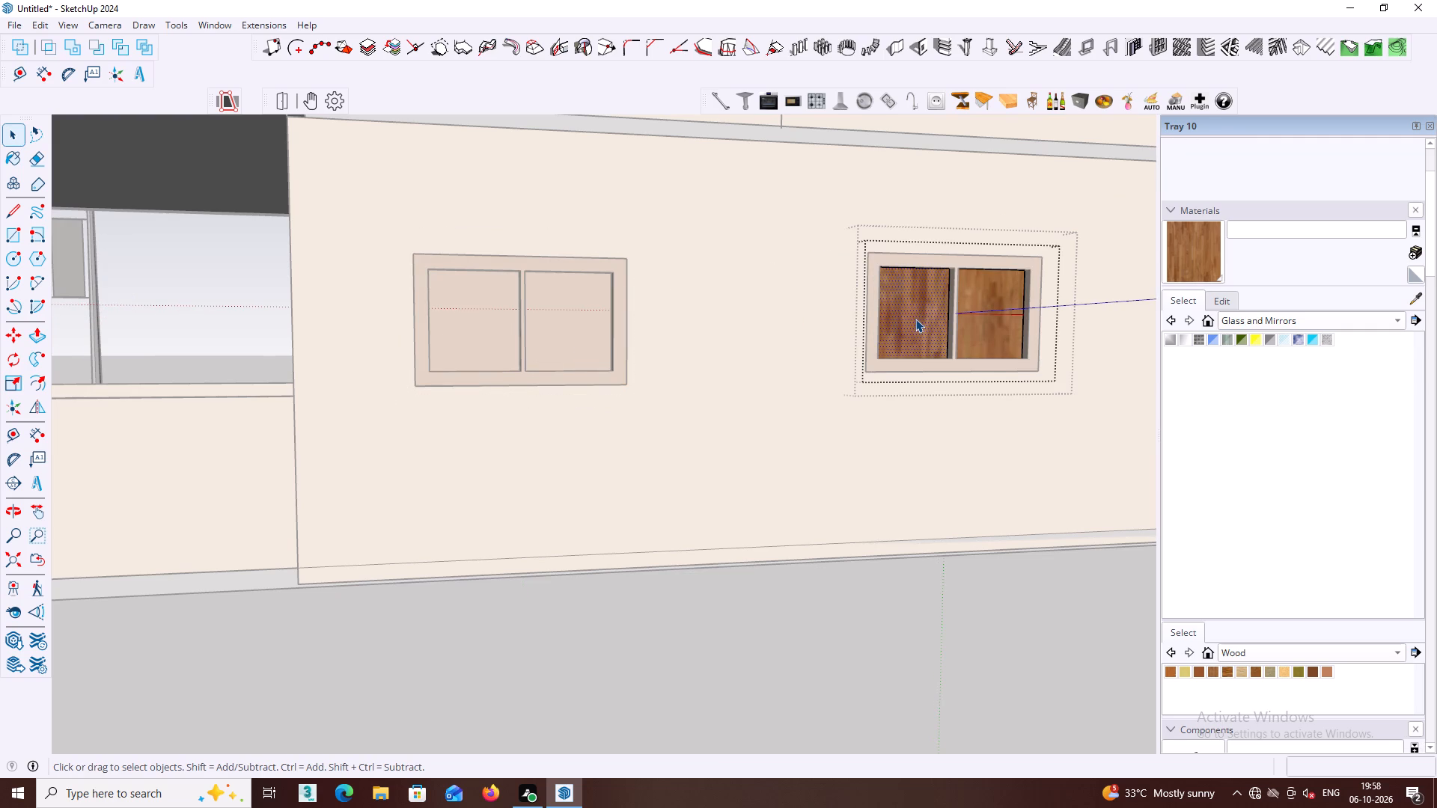
pyautogui.keyDown('shift'); pyautogui.doubleClick(968, 313); pyautogui.keyUp('shift')
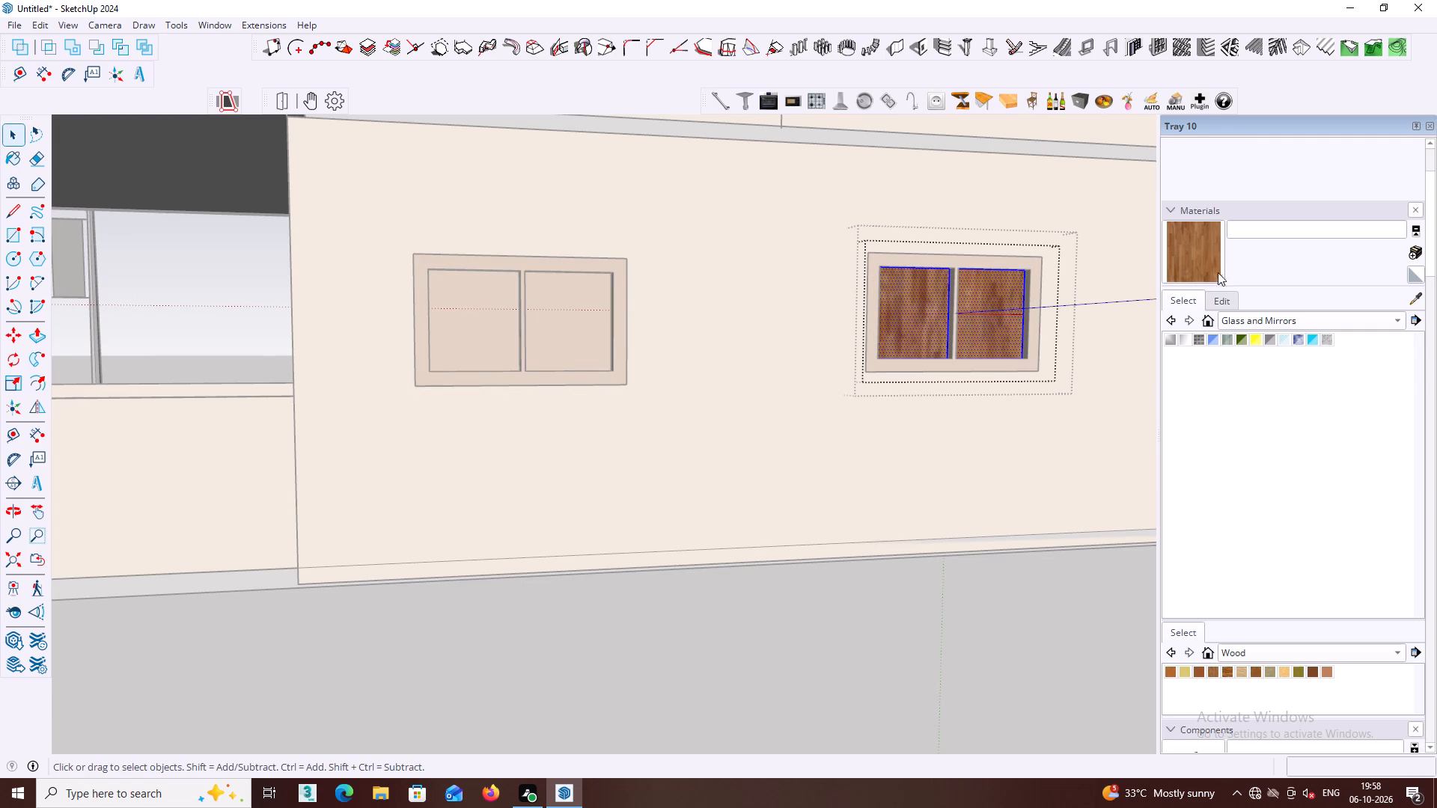
pyautogui.click(1210, 340)
pyautogui.click(920, 341)
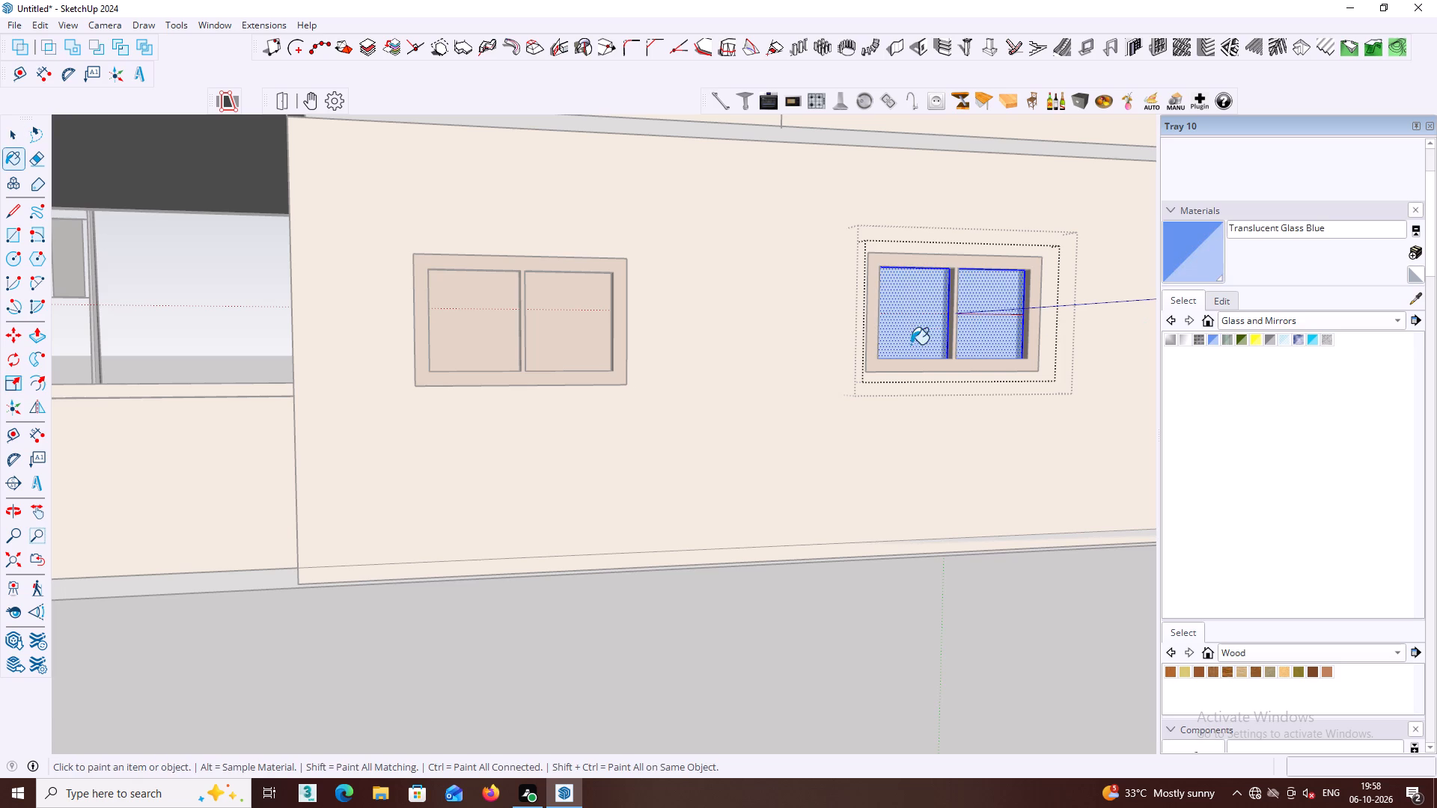
pyautogui.press('space')
pyautogui.moveTo(816, 548); pyautogui.dragTo(815, 554)
pyautogui.click(811, 587)
pyautogui.scroll(-3, 813, 579)
pyautogui.click(820, 579)
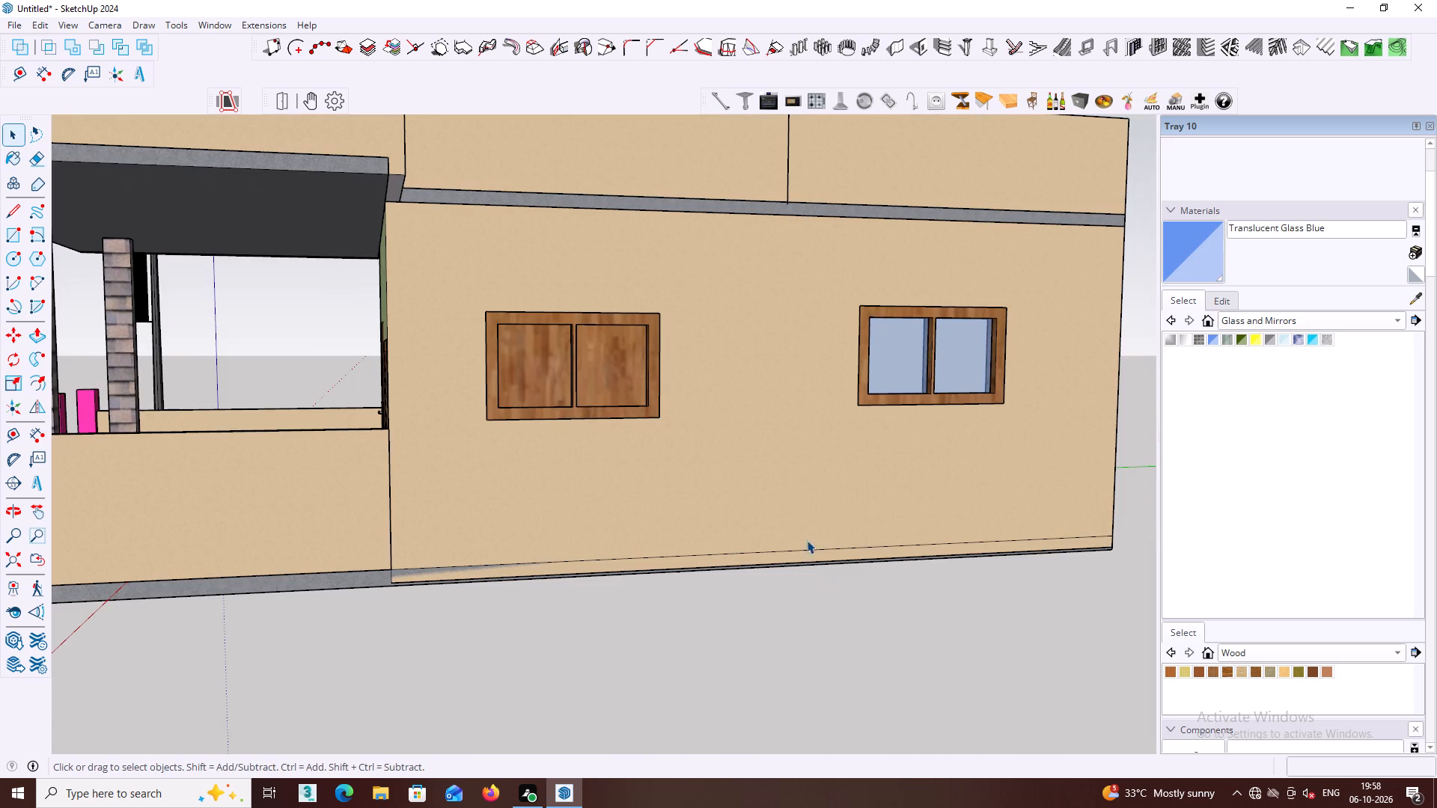
# Paint both panes of the ground-floor side window nearer the porch with Translucent Glass Blue.
pyautogui.doubleClick(553, 355)
pyautogui.doubleClick(553, 361)
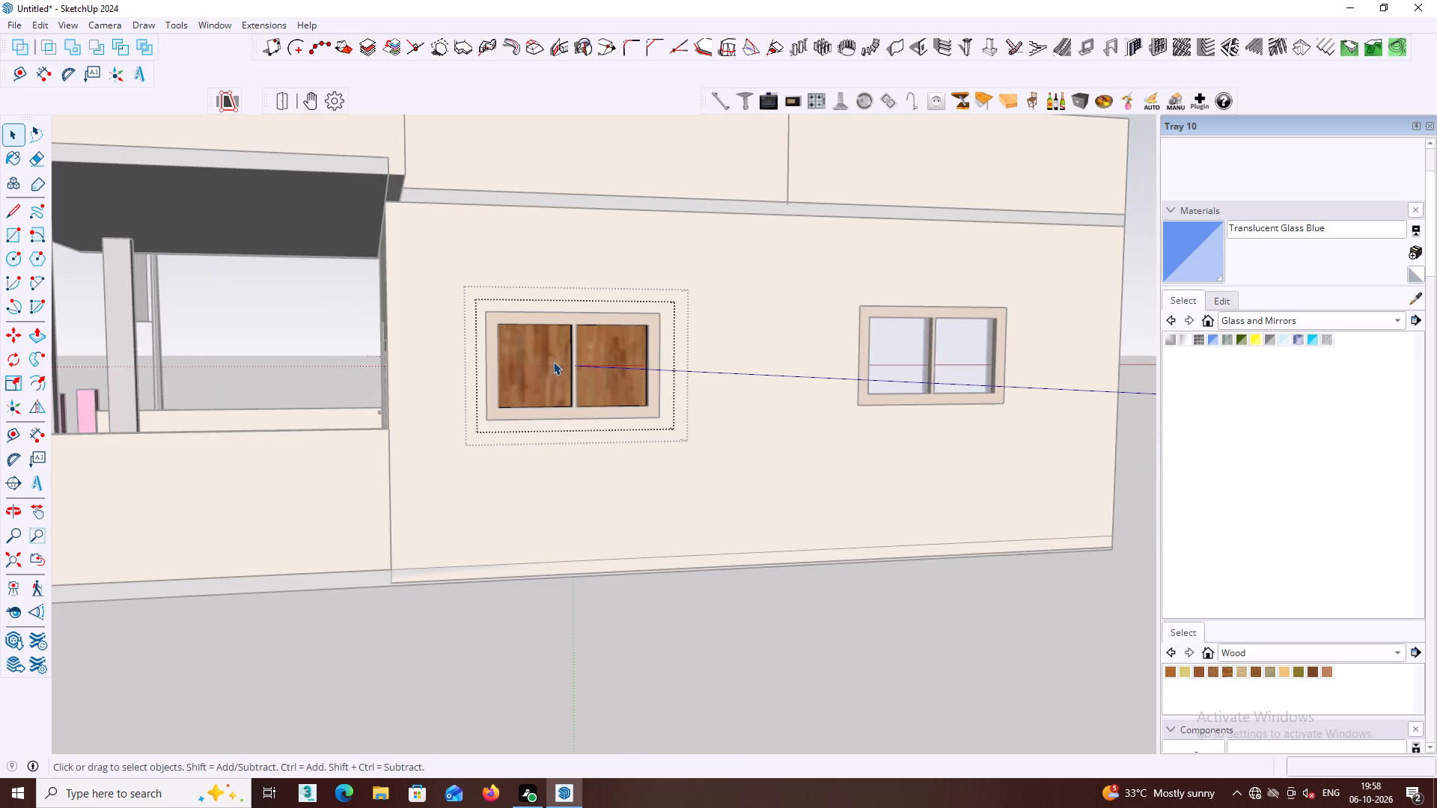
pyautogui.doubleClick(553, 361)
pyautogui.keyDown('shift'); pyautogui.doubleClick(591, 358); pyautogui.keyUp('shift')
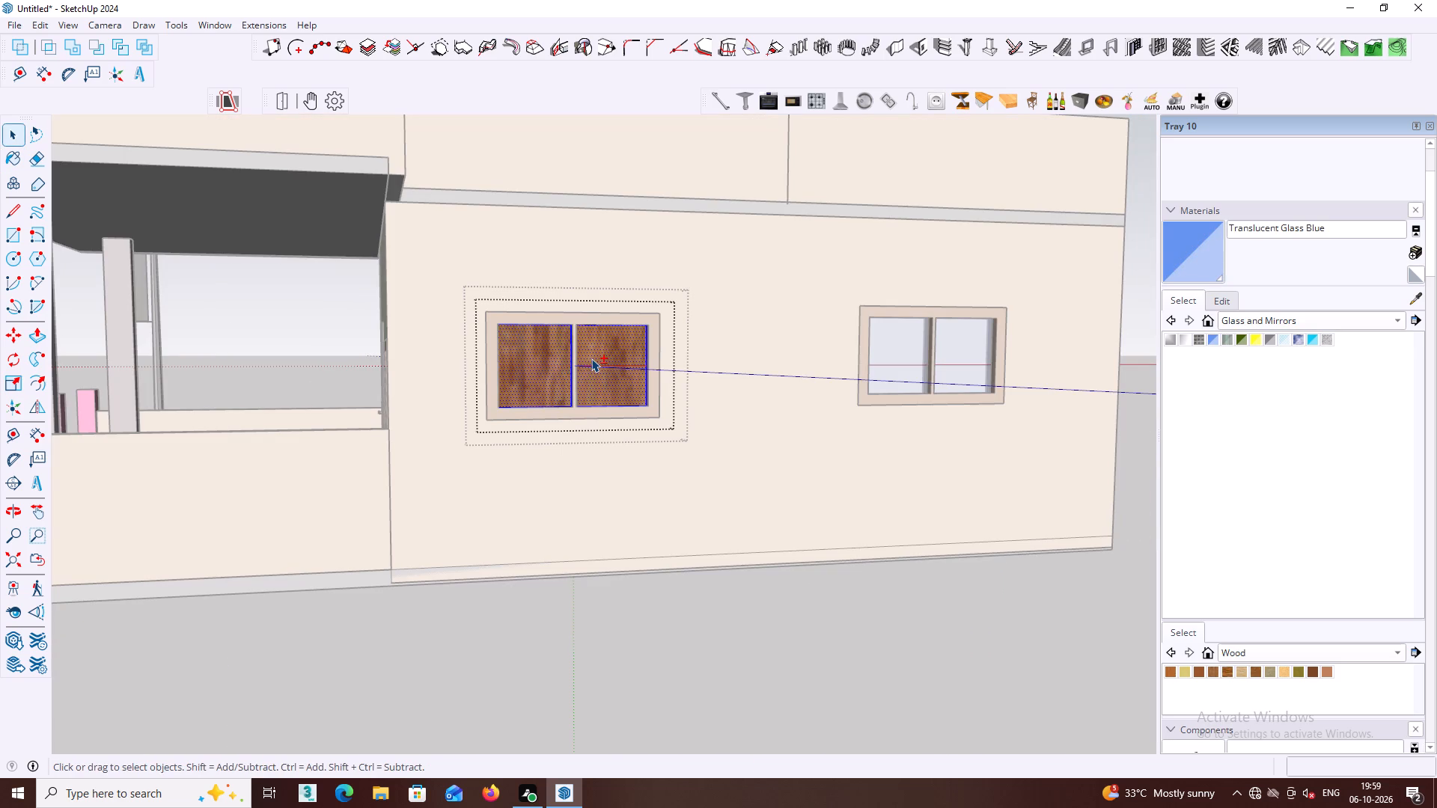
pyautogui.click(1198, 259)
pyautogui.click(537, 361)
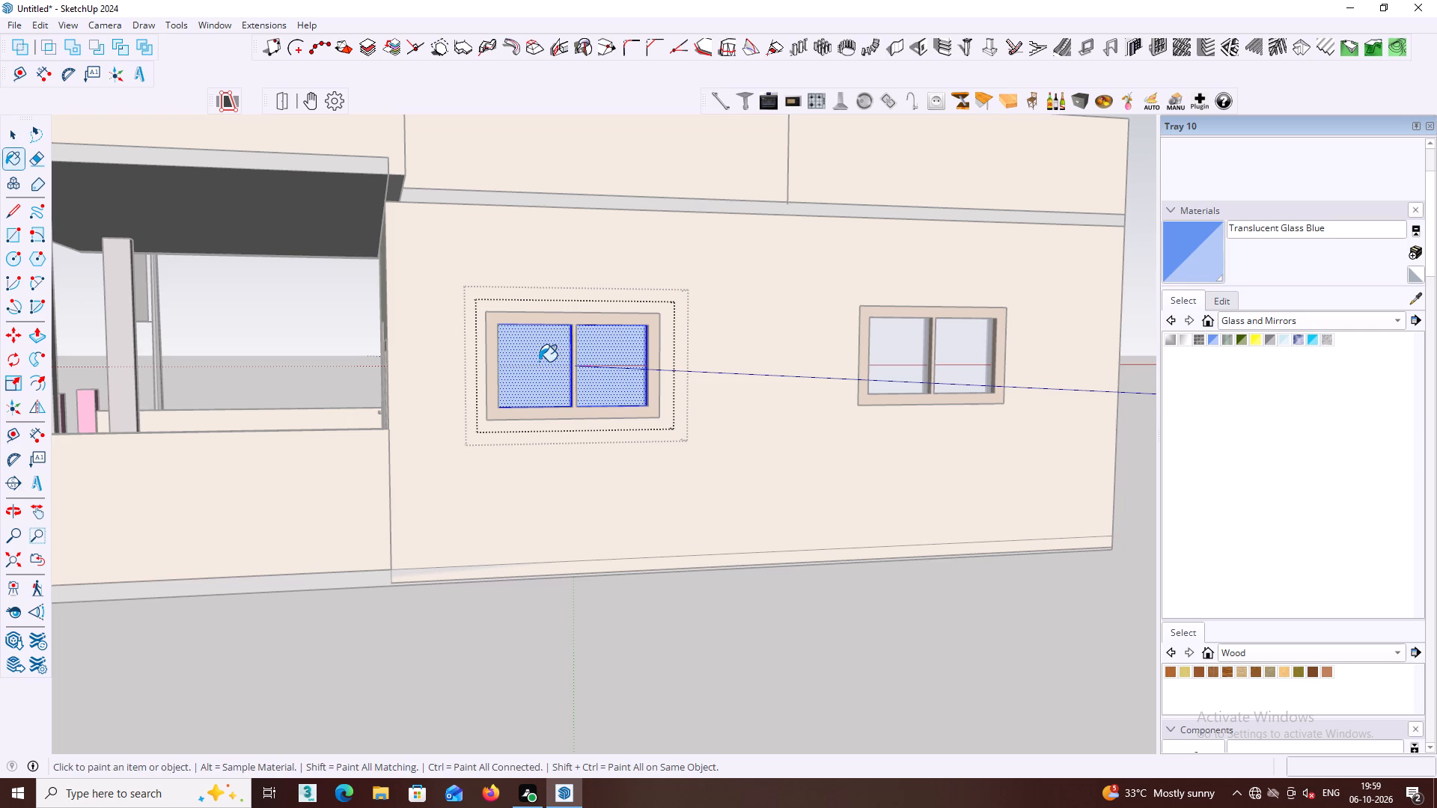
pyautogui.press('space')
pyautogui.click(578, 625)
pyautogui.scroll(-4, 572, 609)
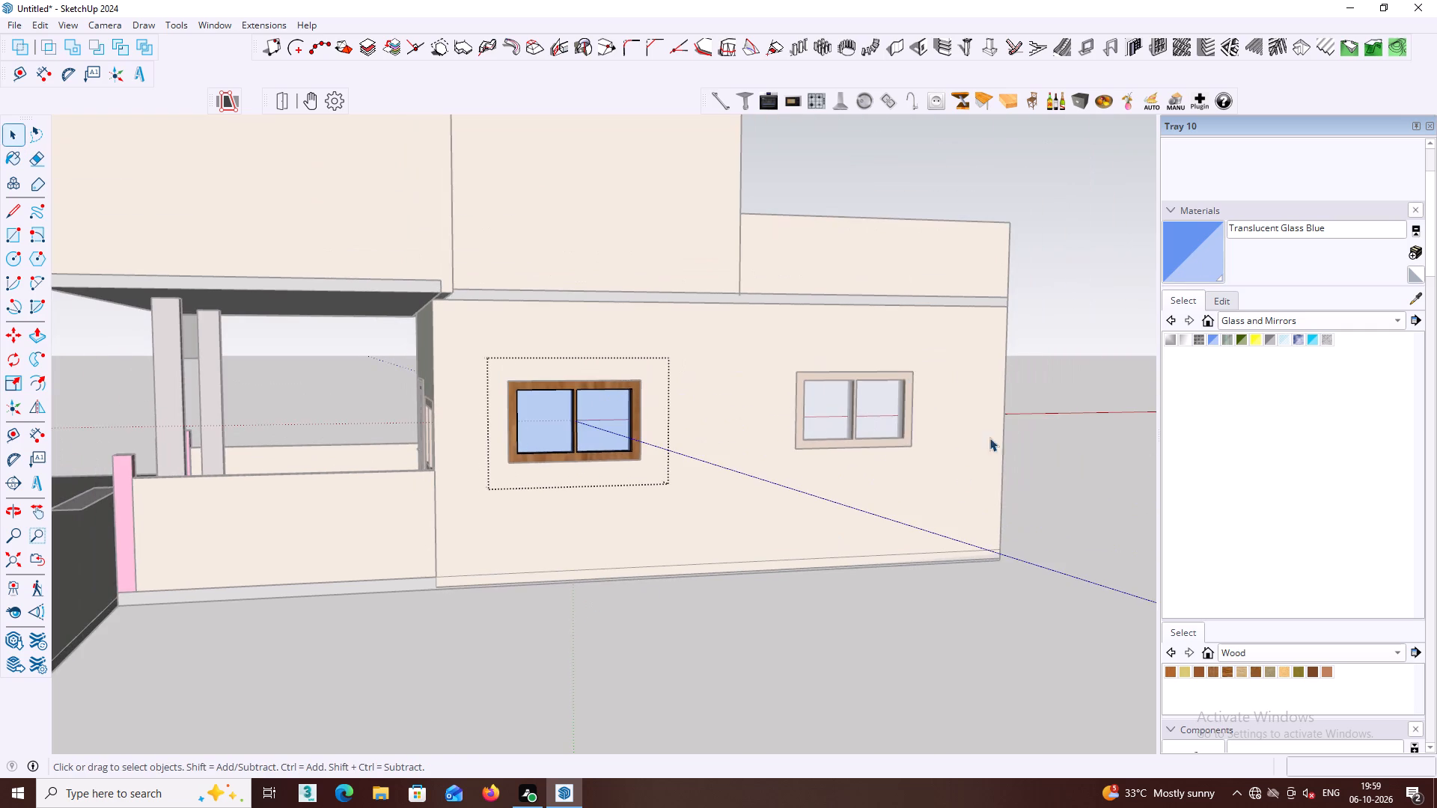
pyautogui.click(1069, 401)
# Examine the house's side wall, porch, front pillars and street frontage from several angles.
pyautogui.scroll(-9, 1067, 401)
pyautogui.middleClick(1016, 369)
pyautogui.scroll(-4, 795, 324)
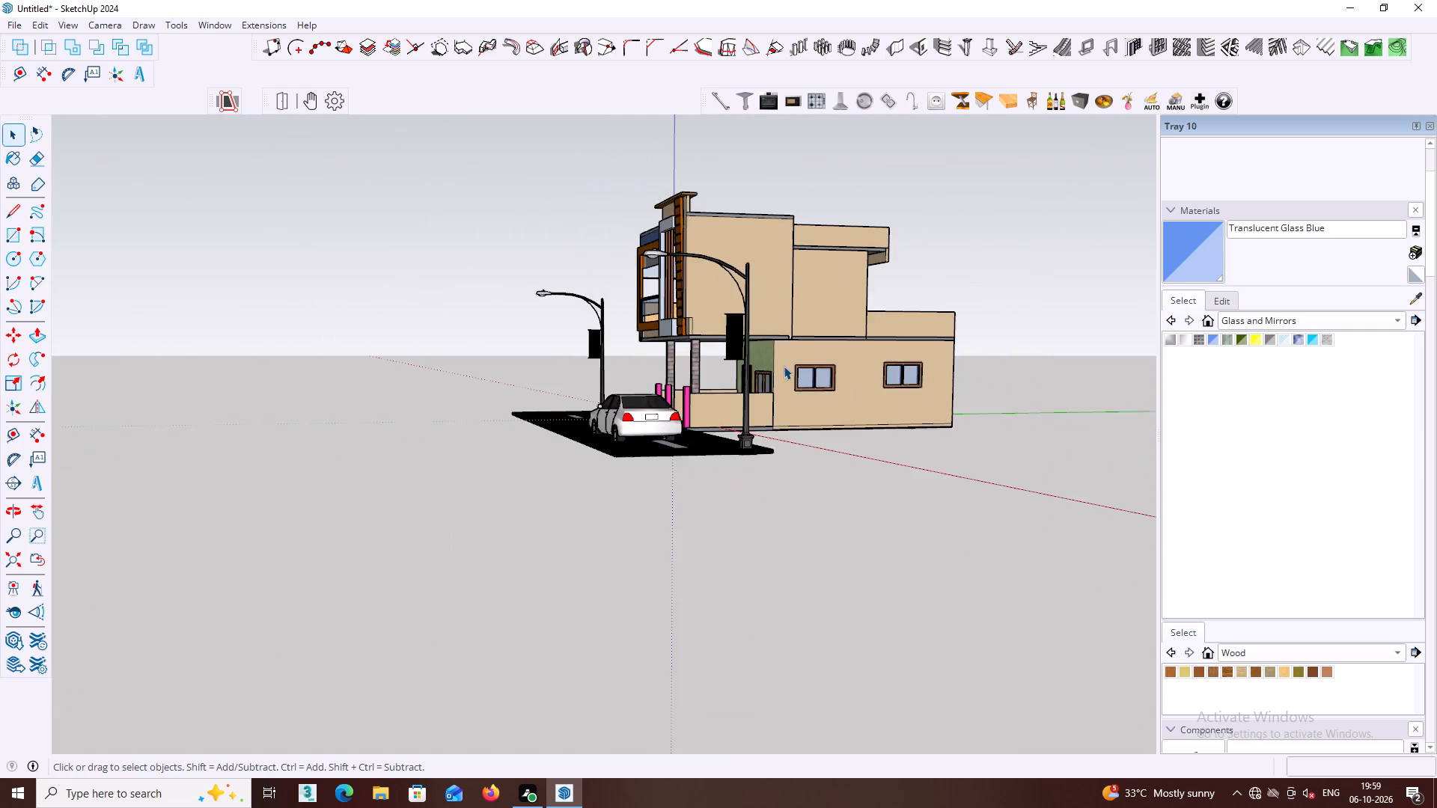
pyautogui.moveTo(754, 475); pyautogui.dragTo(935, 501, button='middle')
pyautogui.scroll(5, 779, 443)
pyautogui.moveTo(781, 414); pyautogui.dragTo(665, 518, button='middle')
pyautogui.scroll(7, 704, 461)
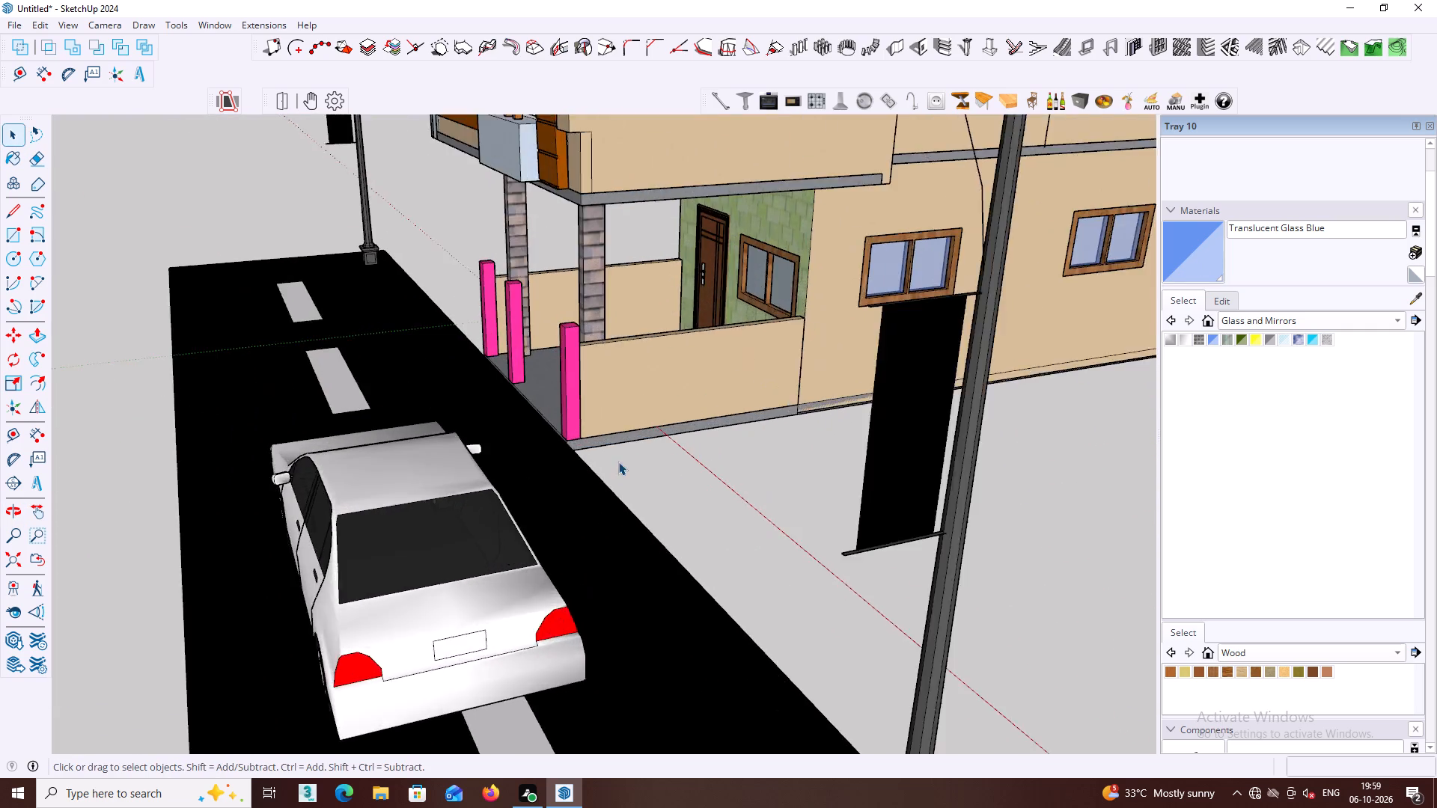
pyautogui.scroll(5, 618, 462)
pyautogui.moveTo(610, 450); pyautogui.dragTo(937, 474, button='middle')
pyautogui.middleClick(831, 428)
pyautogui.scroll(-6, 831, 428)
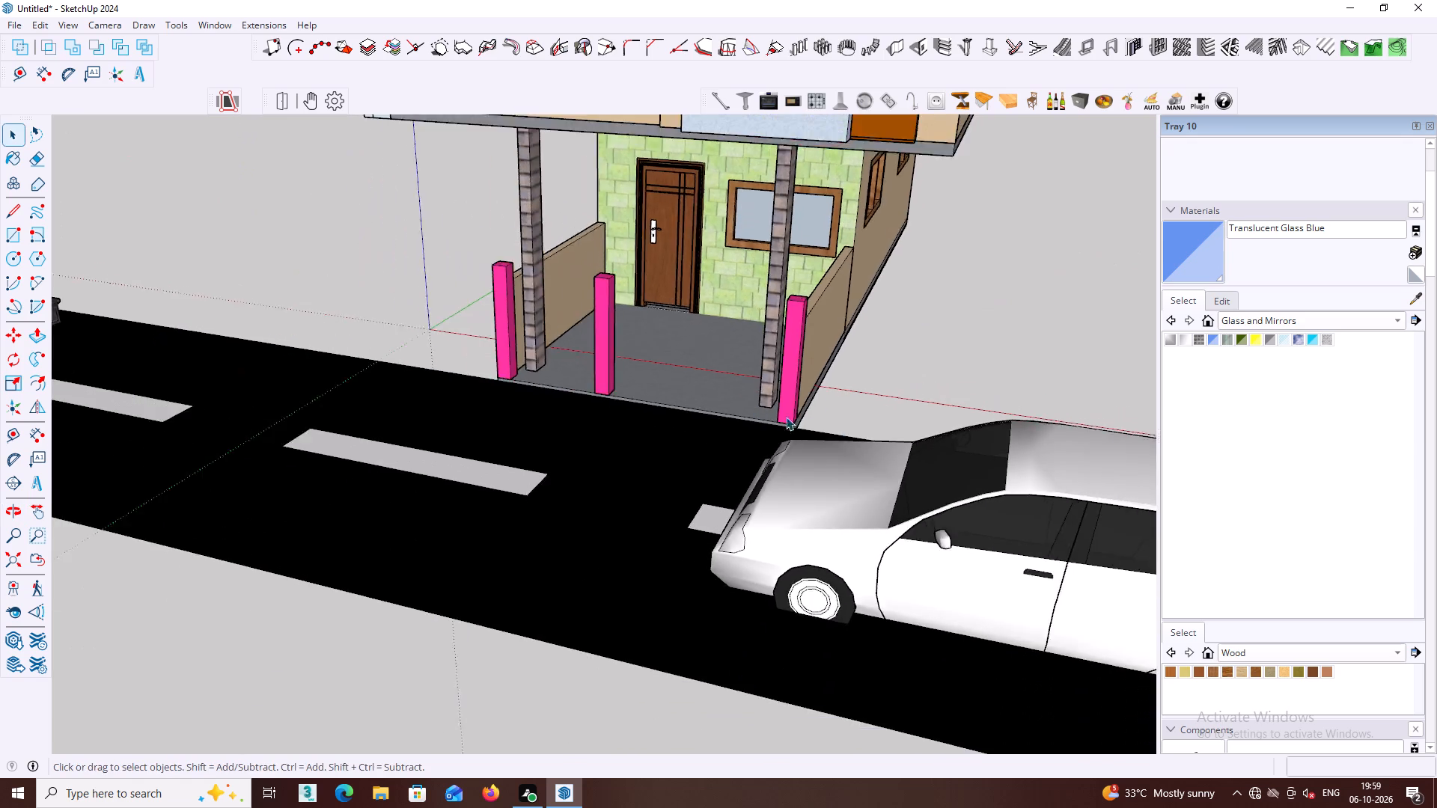
pyautogui.moveTo(644, 364); pyautogui.dragTo(763, 358, button='middle')
pyautogui.scroll(-4, 603, 291)
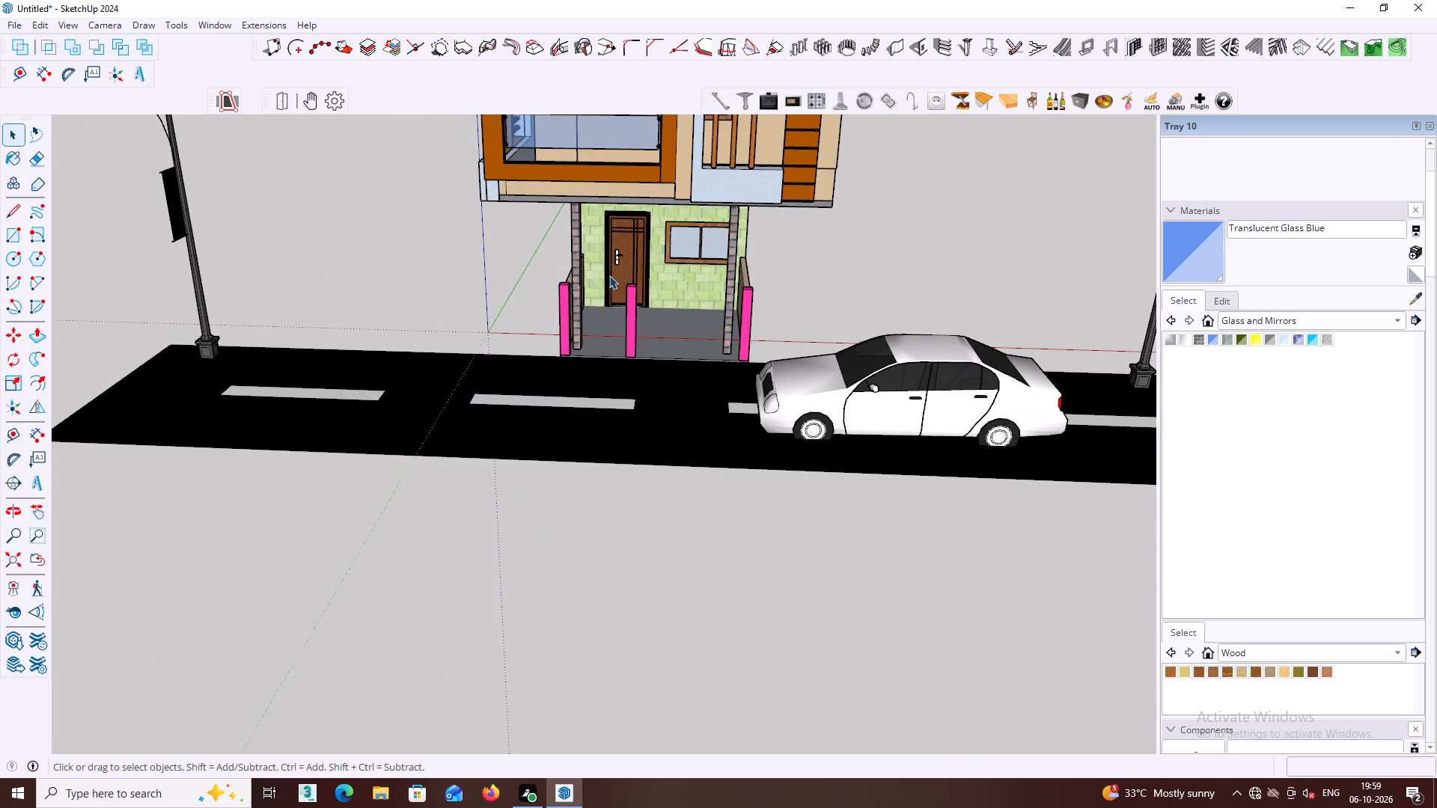
pyautogui.scroll(2, 86, 220)
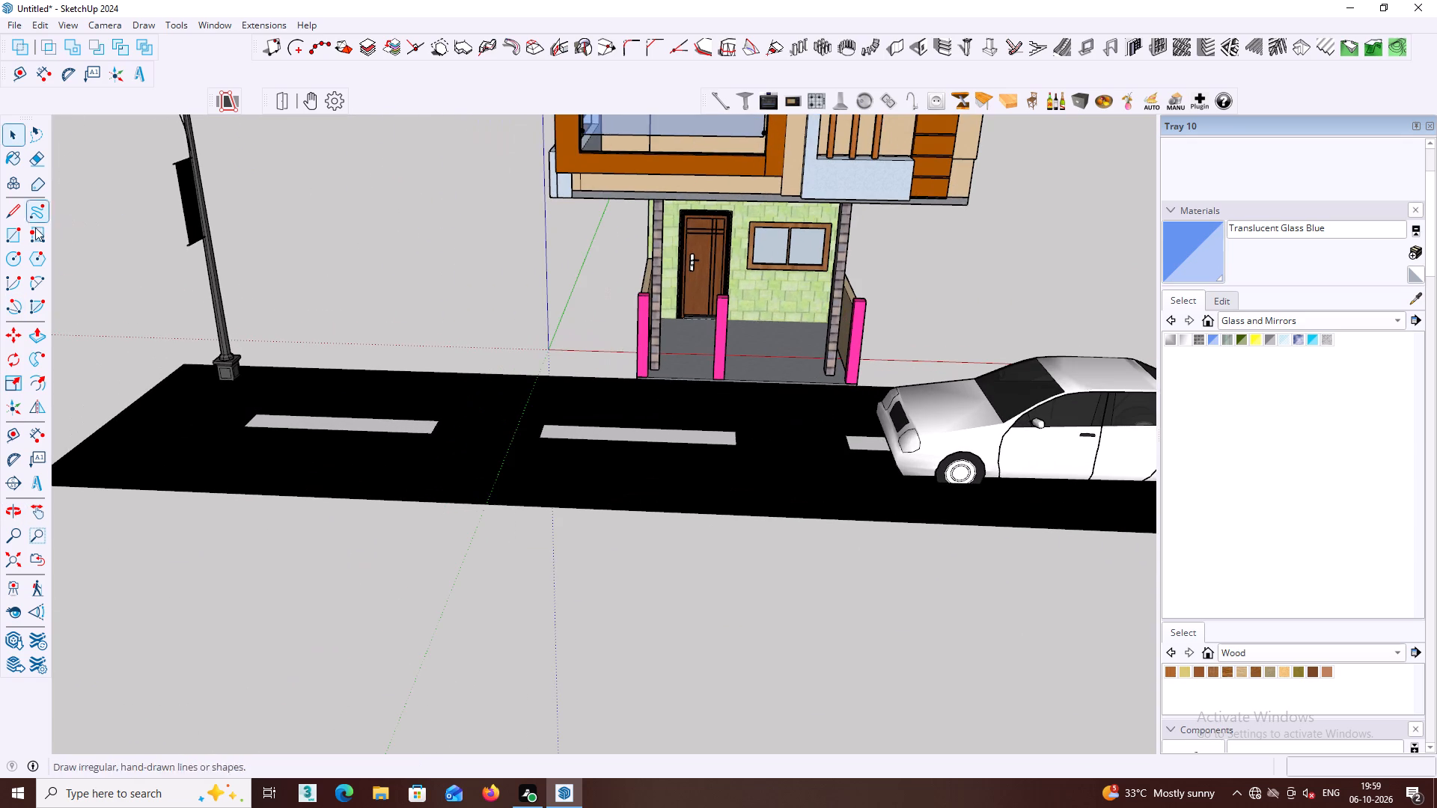
pyautogui.keyDown('shift'); pyautogui.middleClick(1, 239); pyautogui.keyUp('shift')
pyautogui.middleClick(0, 245)
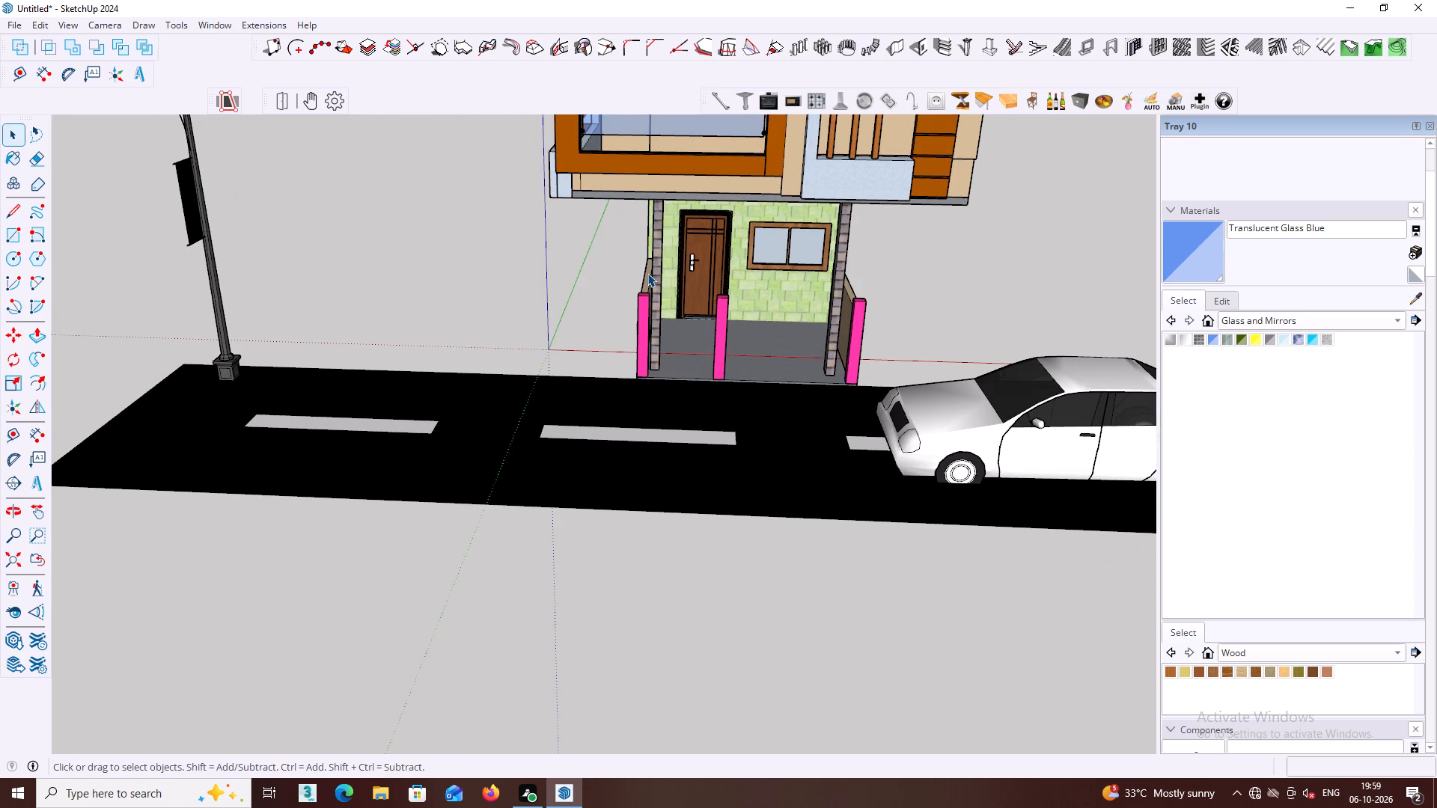
pyautogui.keyDown('shift'); pyautogui.moveTo(649, 273); pyautogui.dragTo(478, 278, button='middle'); pyautogui.keyUp('shift')
pyautogui.scroll(-7, 524, 275)
pyautogui.moveTo(550, 301); pyautogui.dragTo(548, 308, button='middle')
pyautogui.moveTo(378, 340); pyautogui.dragTo(656, 167, button='middle')
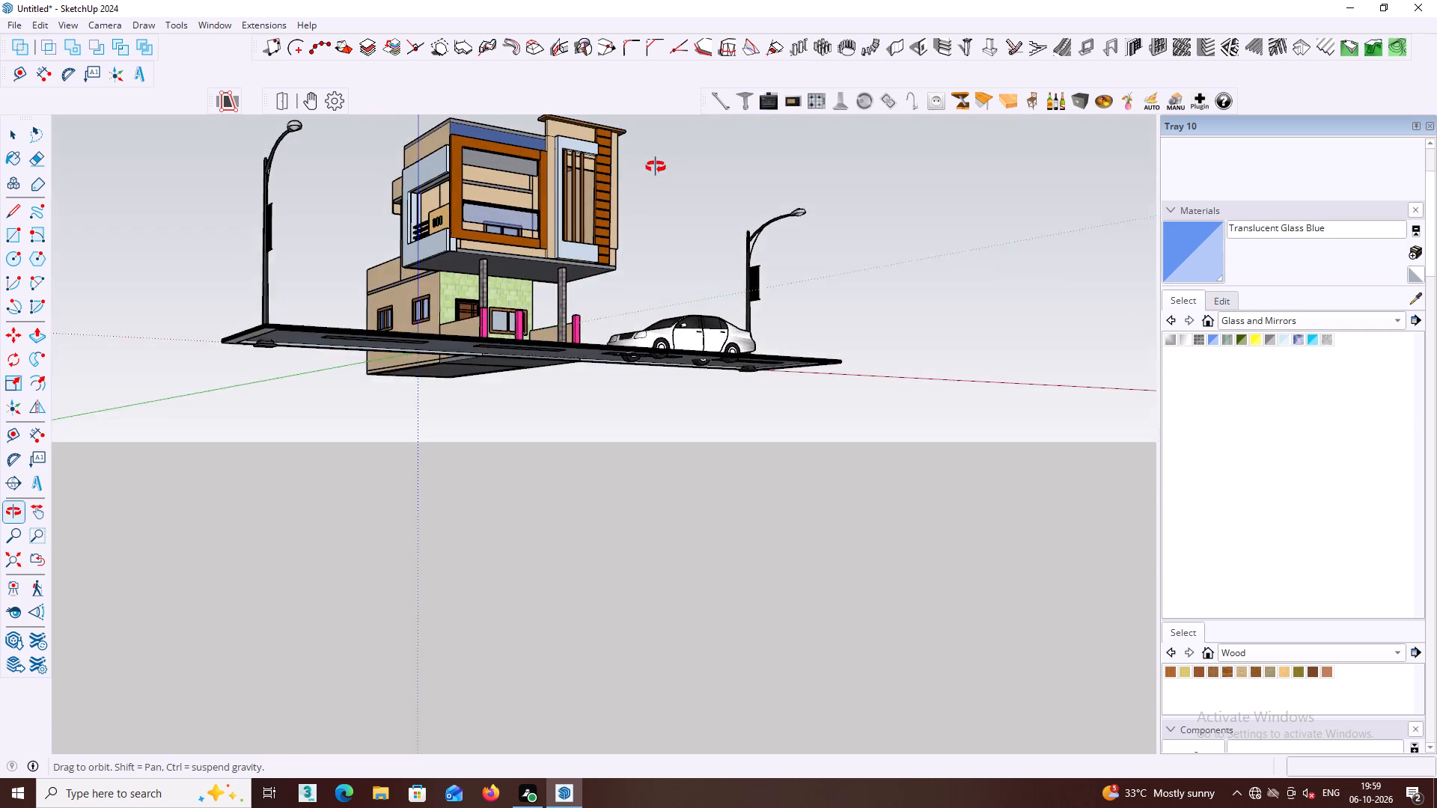
pyautogui.moveTo(656, 167); pyautogui.dragTo(632, 266, button='middle')
# Examine the street lamp's head from close up and below, and the whole scene from the front.
pyautogui.scroll(5, 325, 273)
pyautogui.moveTo(234, 217); pyautogui.dragTo(400, 376, button='middle')
pyautogui.scroll(1, 371, 308)
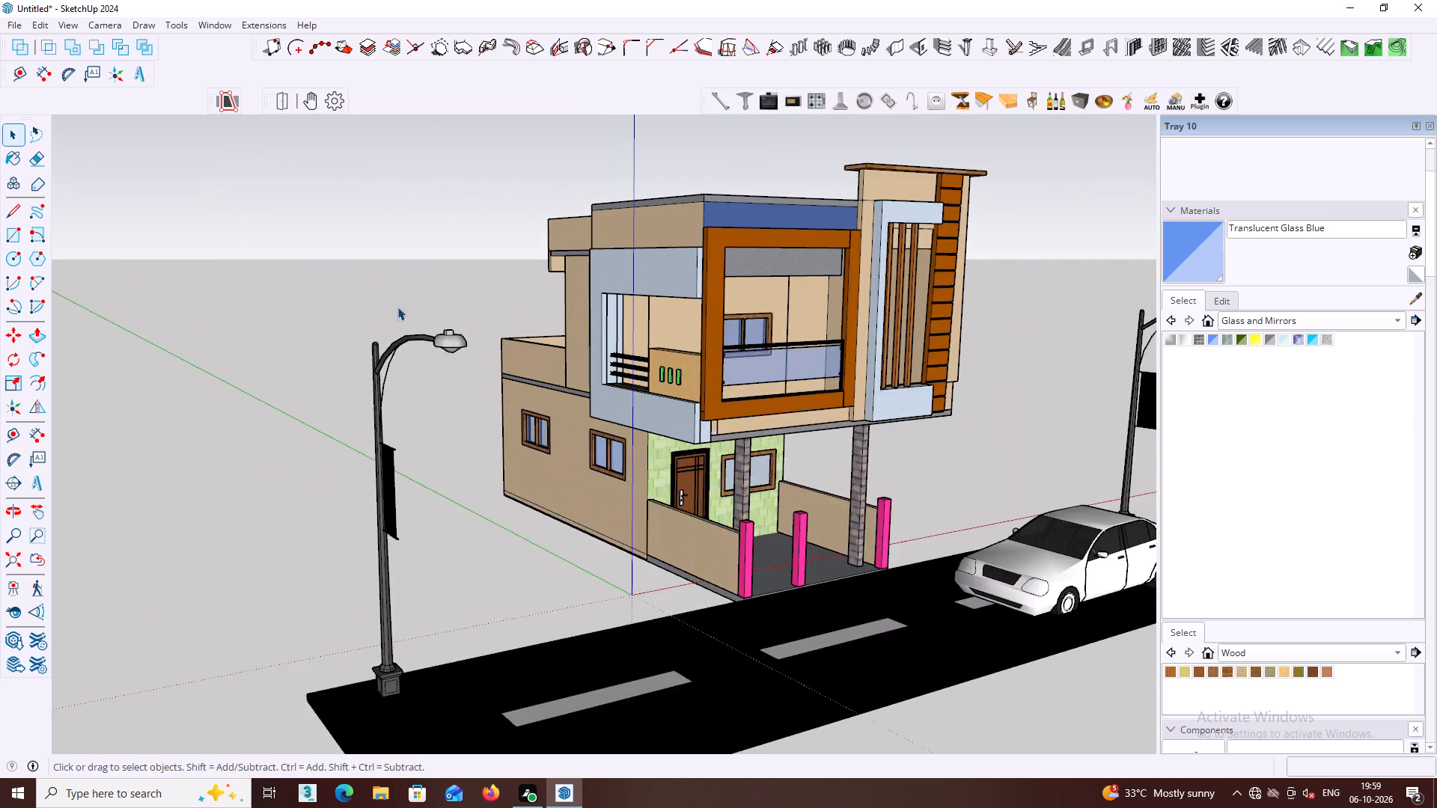
pyautogui.moveTo(398, 304); pyautogui.dragTo(401, 164, button='middle')
pyautogui.scroll(2, 496, 164)
pyautogui.keyDown('shift'); pyautogui.moveTo(494, 173); pyautogui.dragTo(478, 340, button='middle'); pyautogui.keyUp('shift')
pyautogui.scroll(8, 430, 302)
pyautogui.middleClick(429, 279)
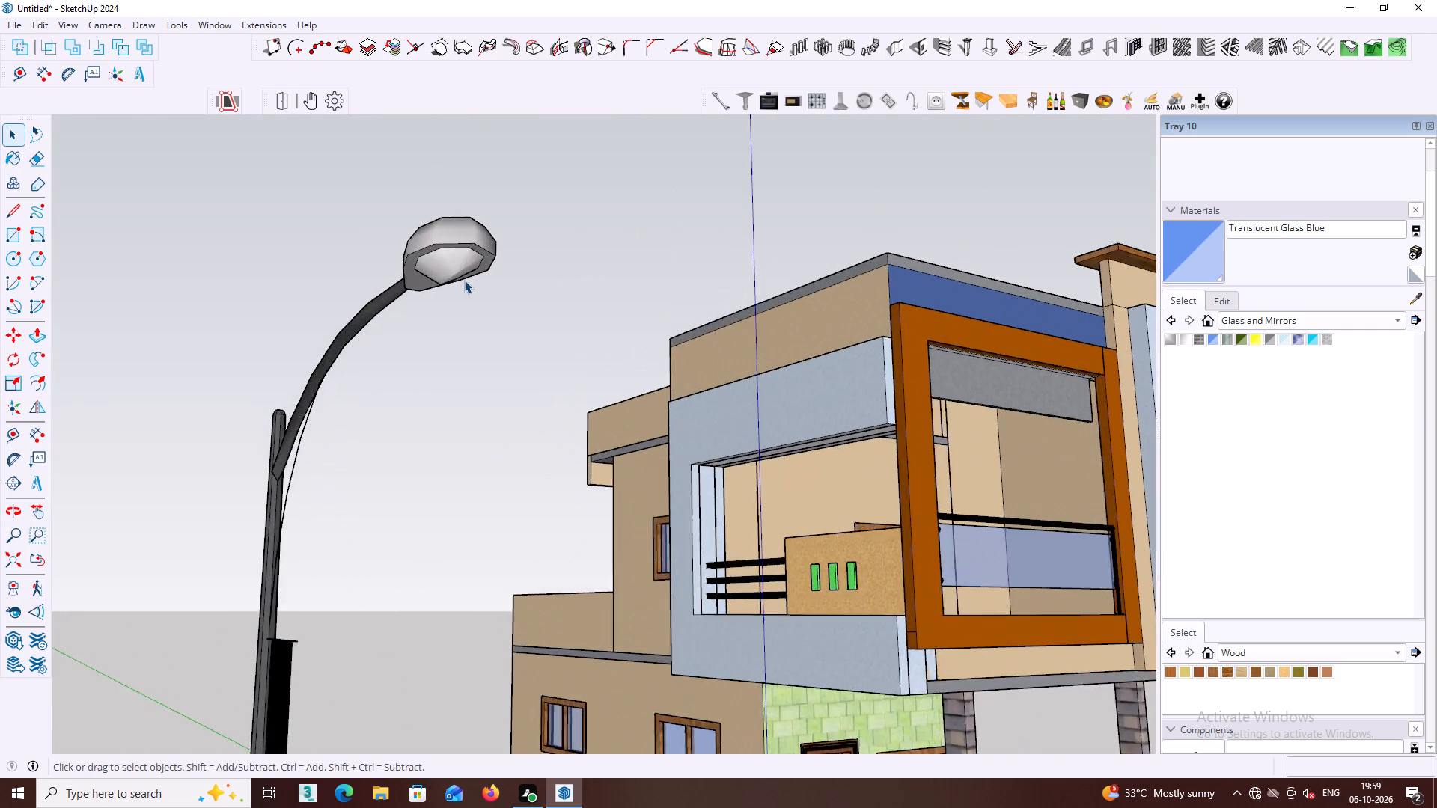
pyautogui.scroll(6, 464, 280)
pyautogui.moveTo(436, 265); pyautogui.dragTo(445, 165, button='middle')
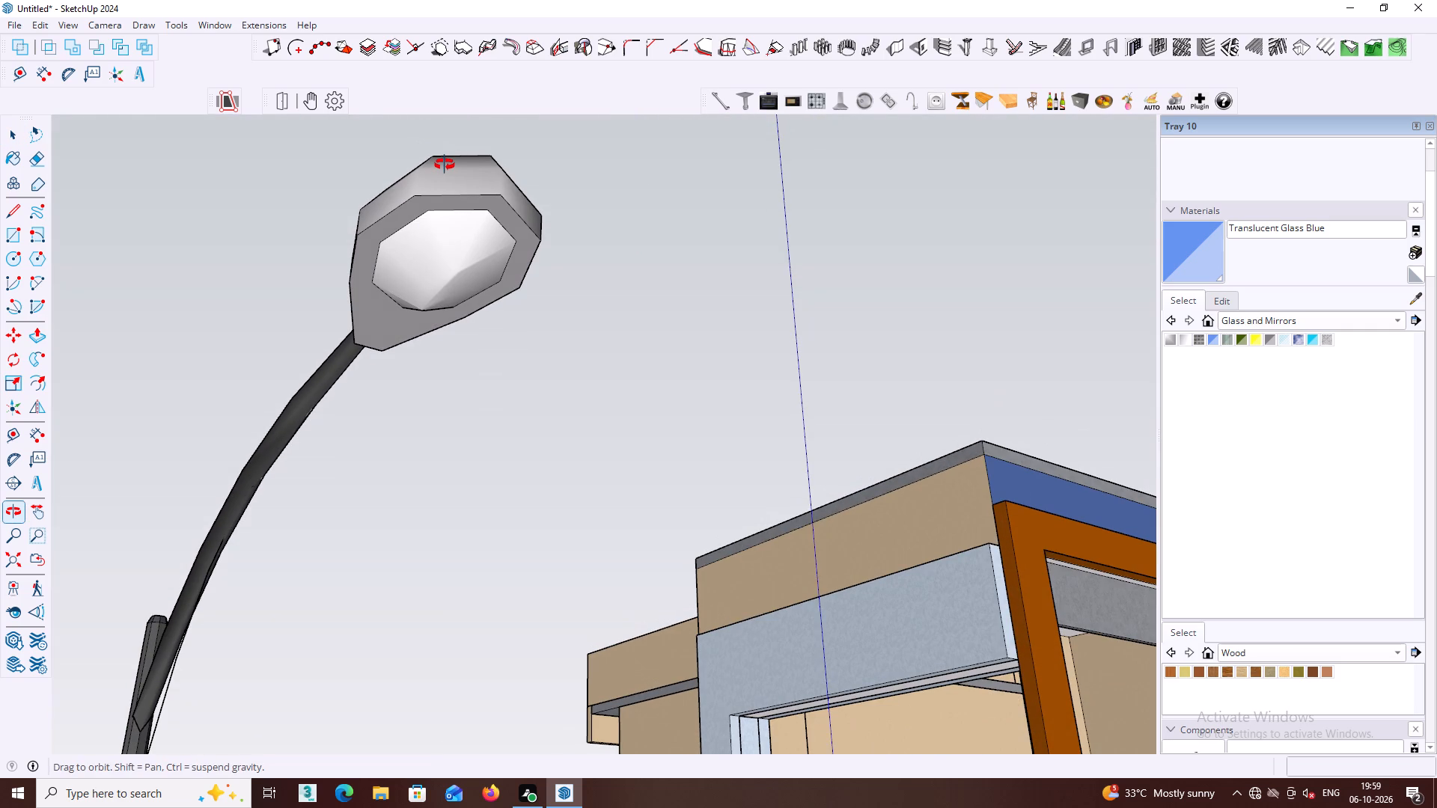
pyautogui.moveTo(445, 165); pyautogui.dragTo(514, 376, button='middle')
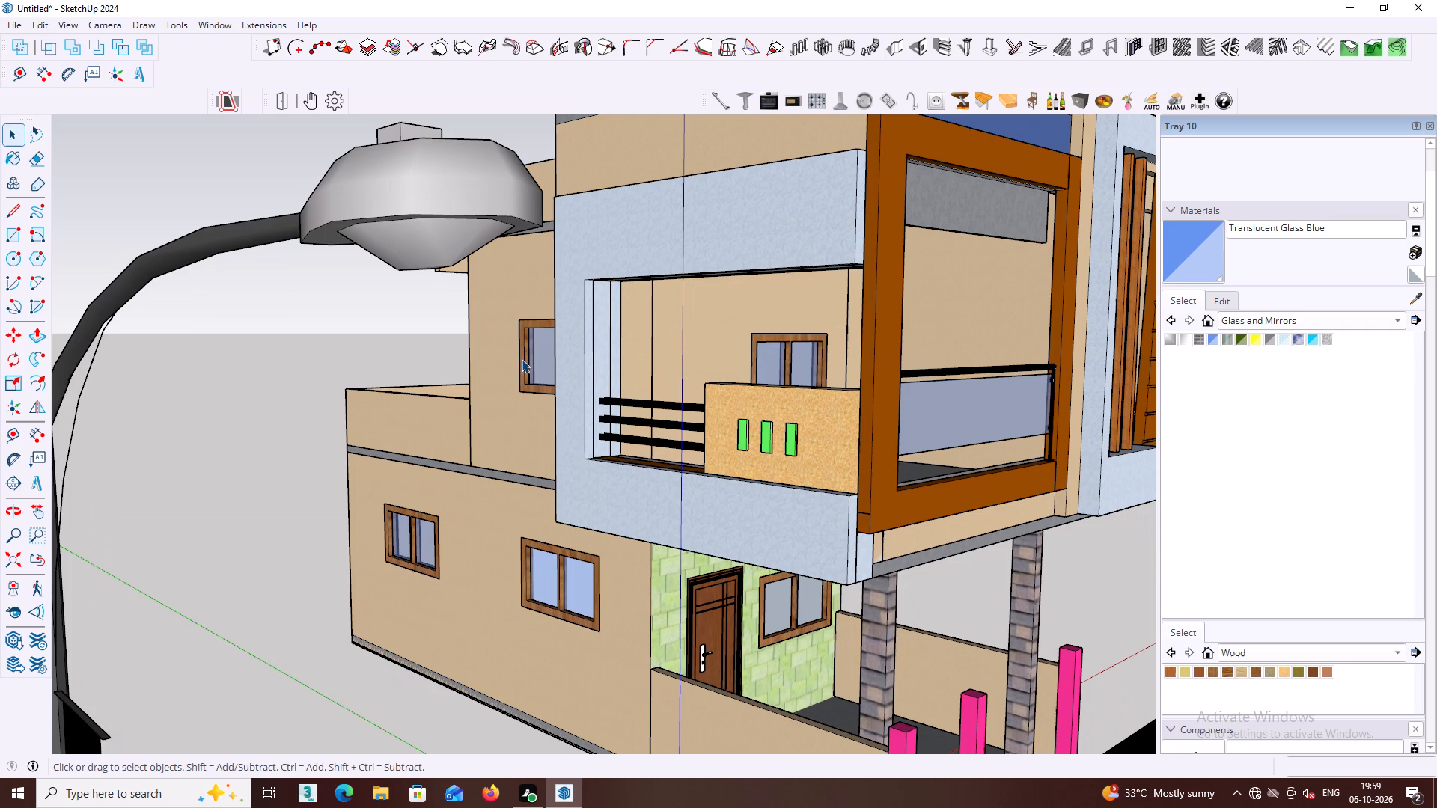
pyautogui.moveTo(541, 318); pyautogui.dragTo(538, 156, button='middle')
pyautogui.scroll(-5, 492, 248)
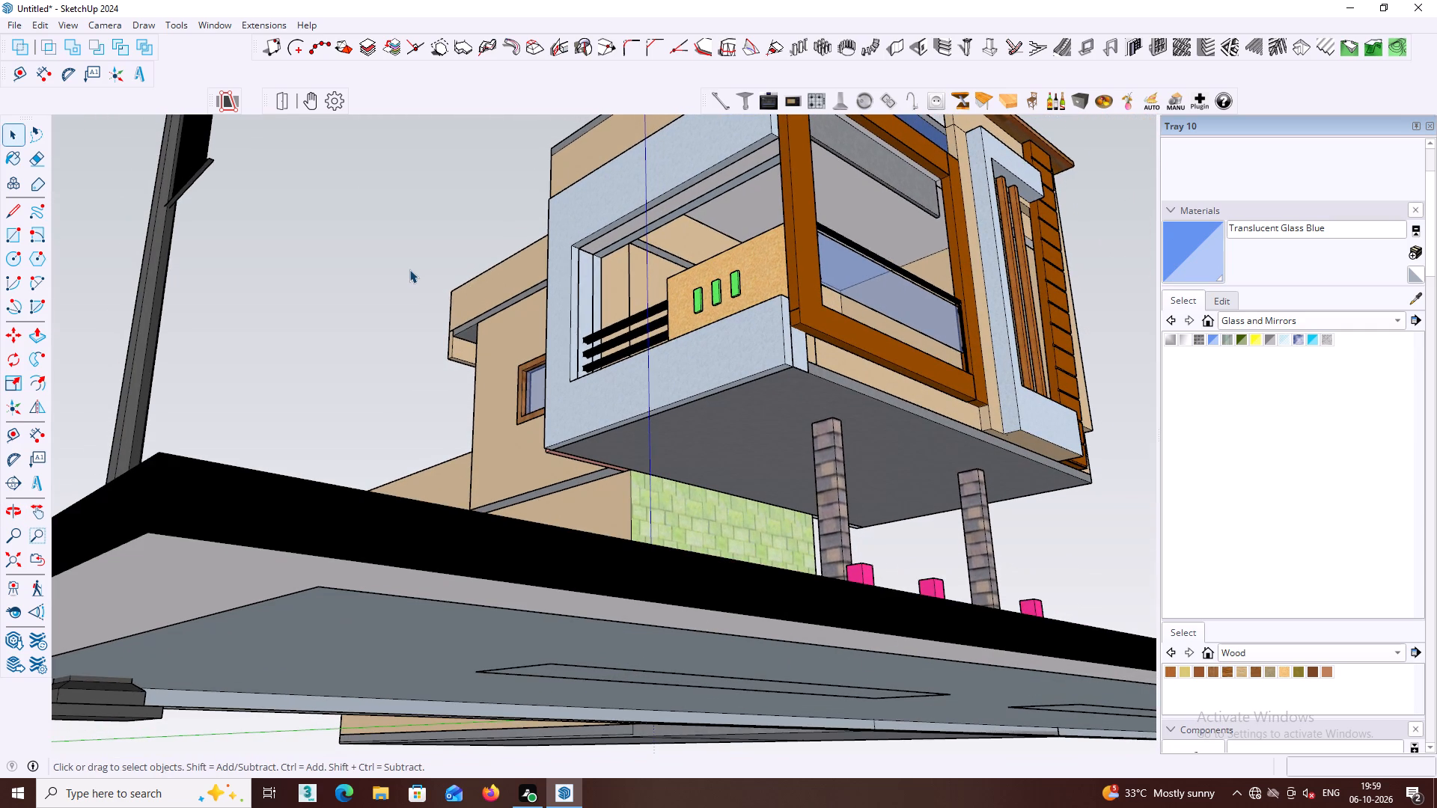
pyautogui.keyDown('shift'); pyautogui.moveTo(411, 269); pyautogui.dragTo(647, 625, button='middle'); pyautogui.keyUp('shift')
pyautogui.moveTo(681, 588); pyautogui.dragTo(566, 444, button='middle')
pyautogui.scroll(1, 906, 254)
pyautogui.keyDown('shift'); pyautogui.moveTo(902, 248); pyautogui.dragTo(897, 508, button='middle'); pyautogui.keyUp('shift')
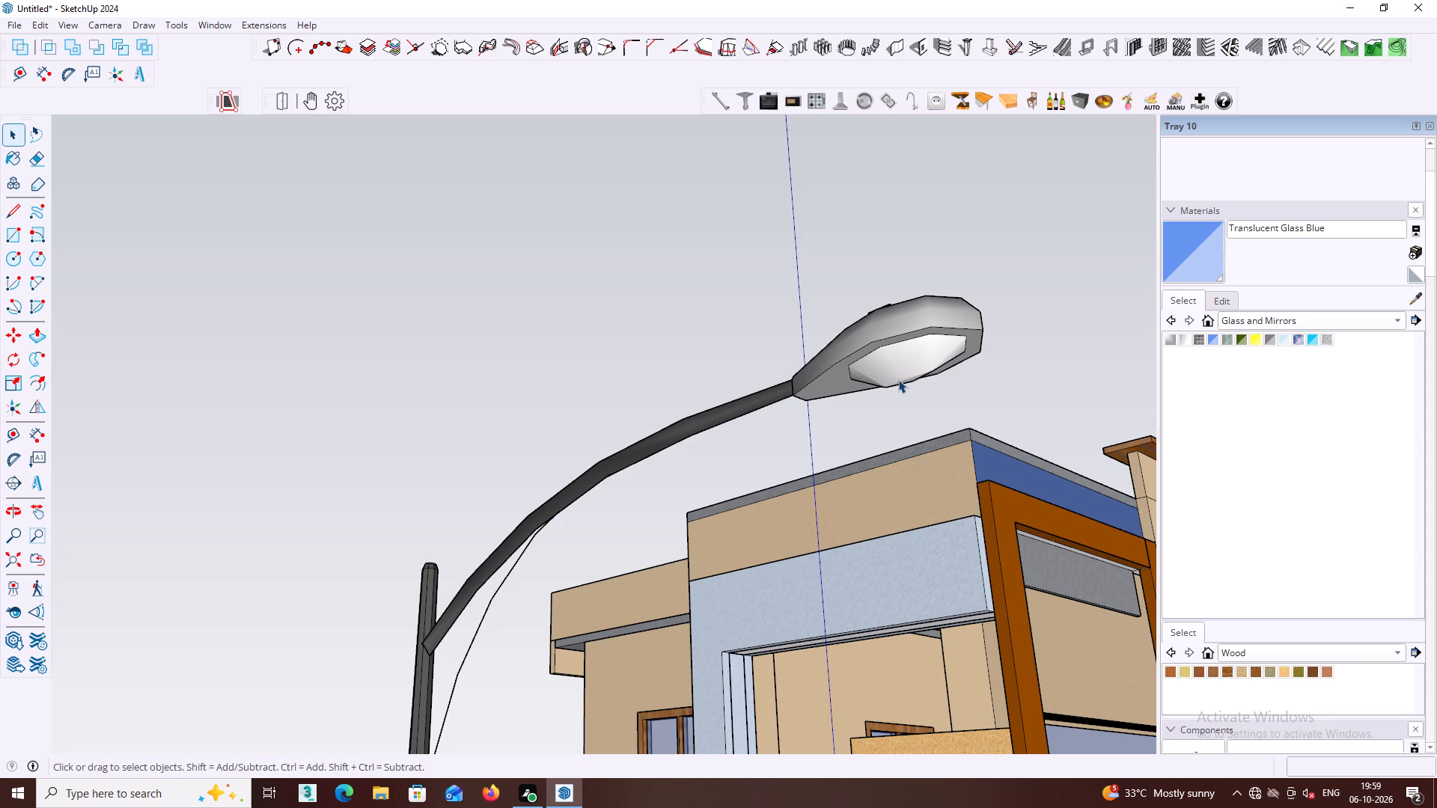
pyautogui.scroll(-15, 898, 379)
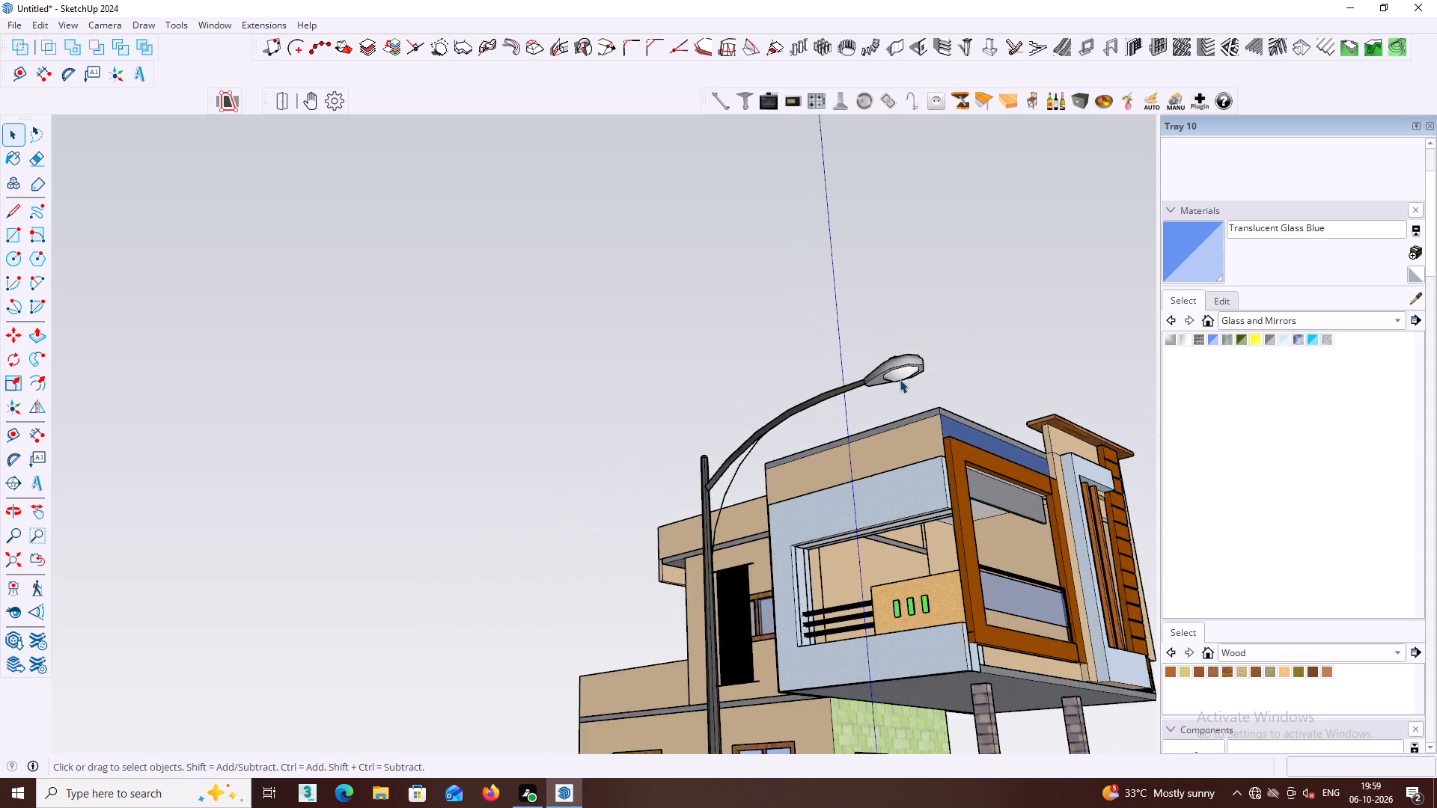
pyautogui.scroll(-12, 900, 379)
pyautogui.middleClick(900, 379)
pyautogui.moveTo(910, 420); pyautogui.dragTo(876, 625, button='middle')
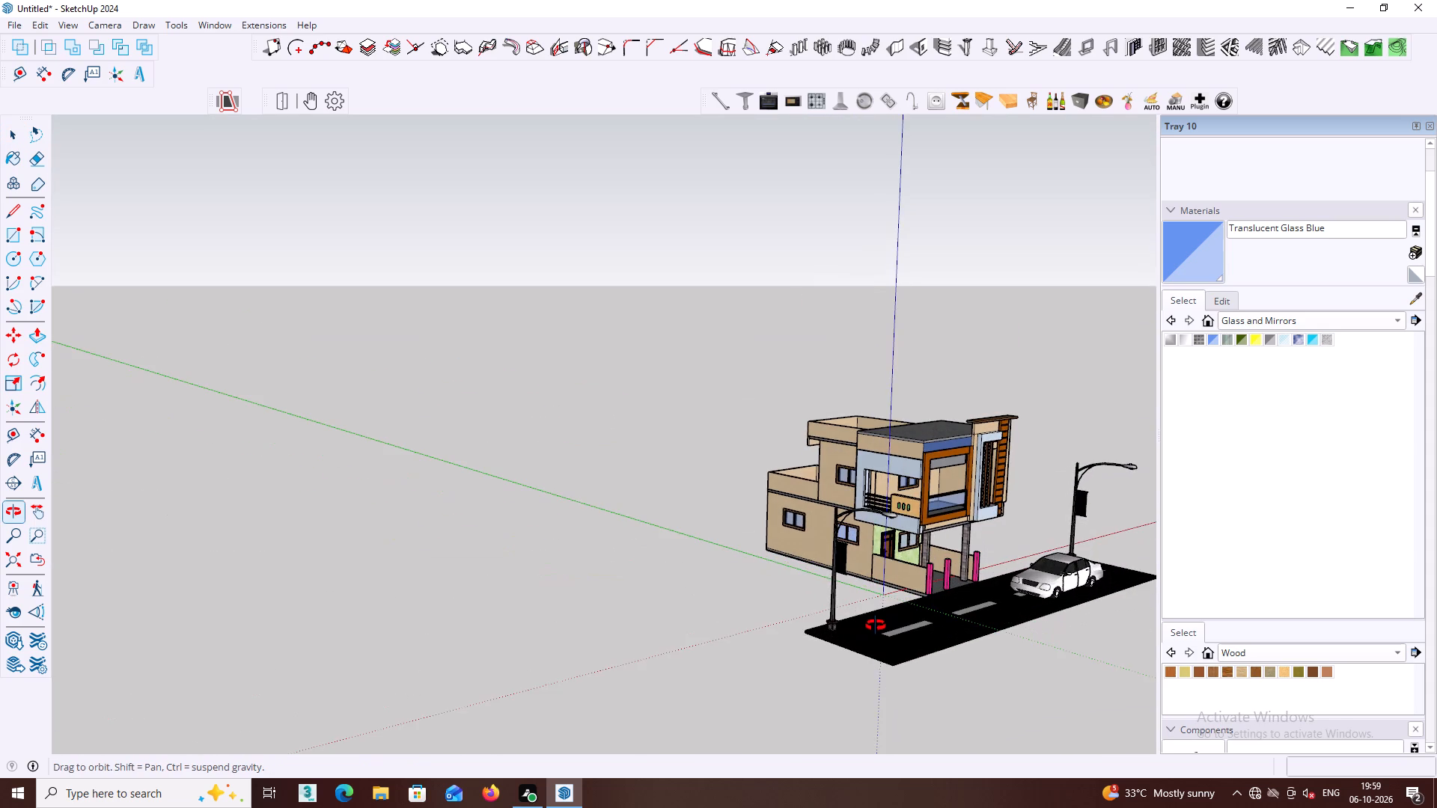
pyautogui.moveTo(876, 625); pyautogui.dragTo(799, 587, button='middle')
pyautogui.moveTo(848, 562); pyautogui.dragTo(582, 554, button='middle')
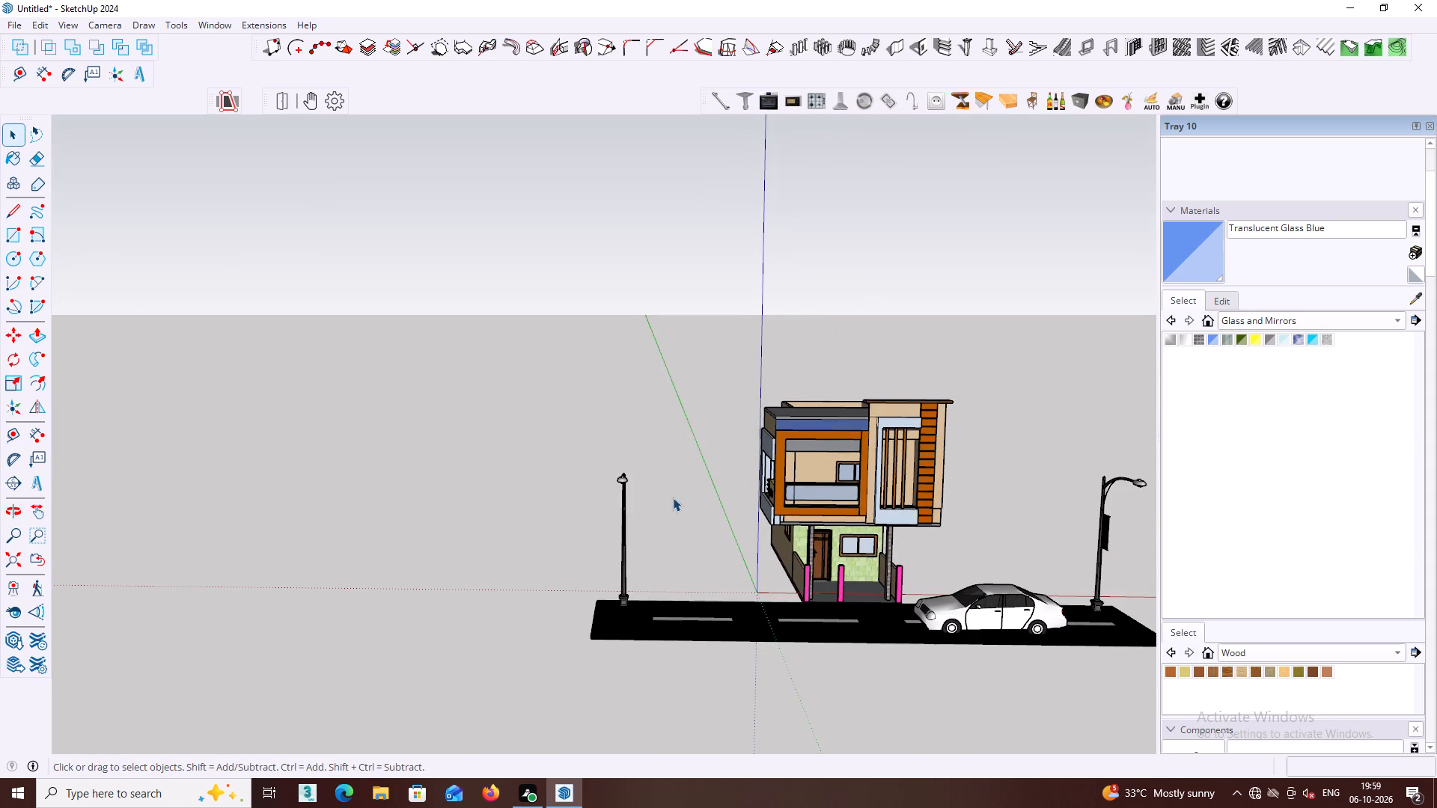
pyautogui.press('space')
pyautogui.keyDown('shift'); pyautogui.moveTo(966, 415); pyautogui.dragTo(808, 371, button='middle'); pyautogui.keyUp('shift')
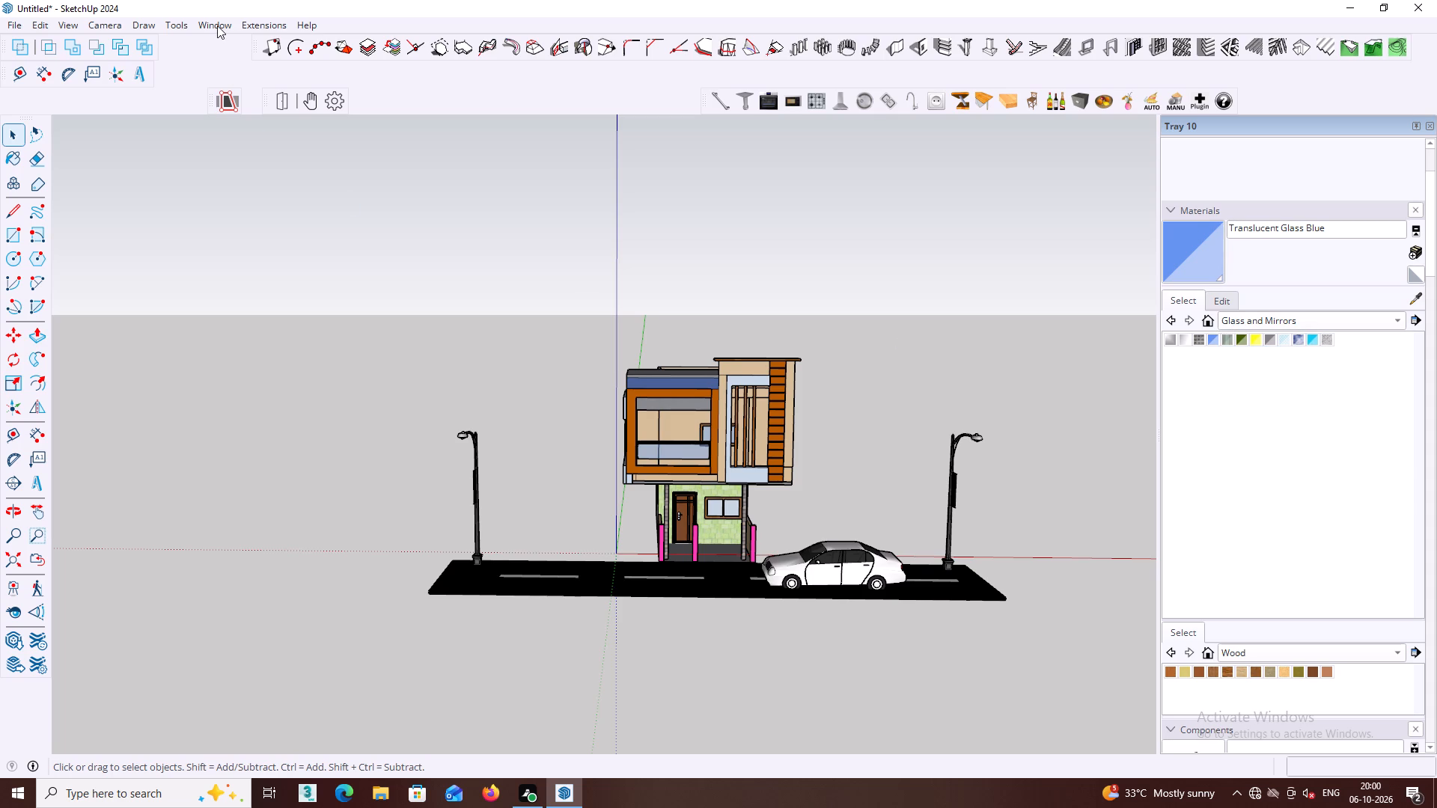
# Close Tray 10 and bring up the Default Tray's Components browser.
pyautogui.click(1433, 123)
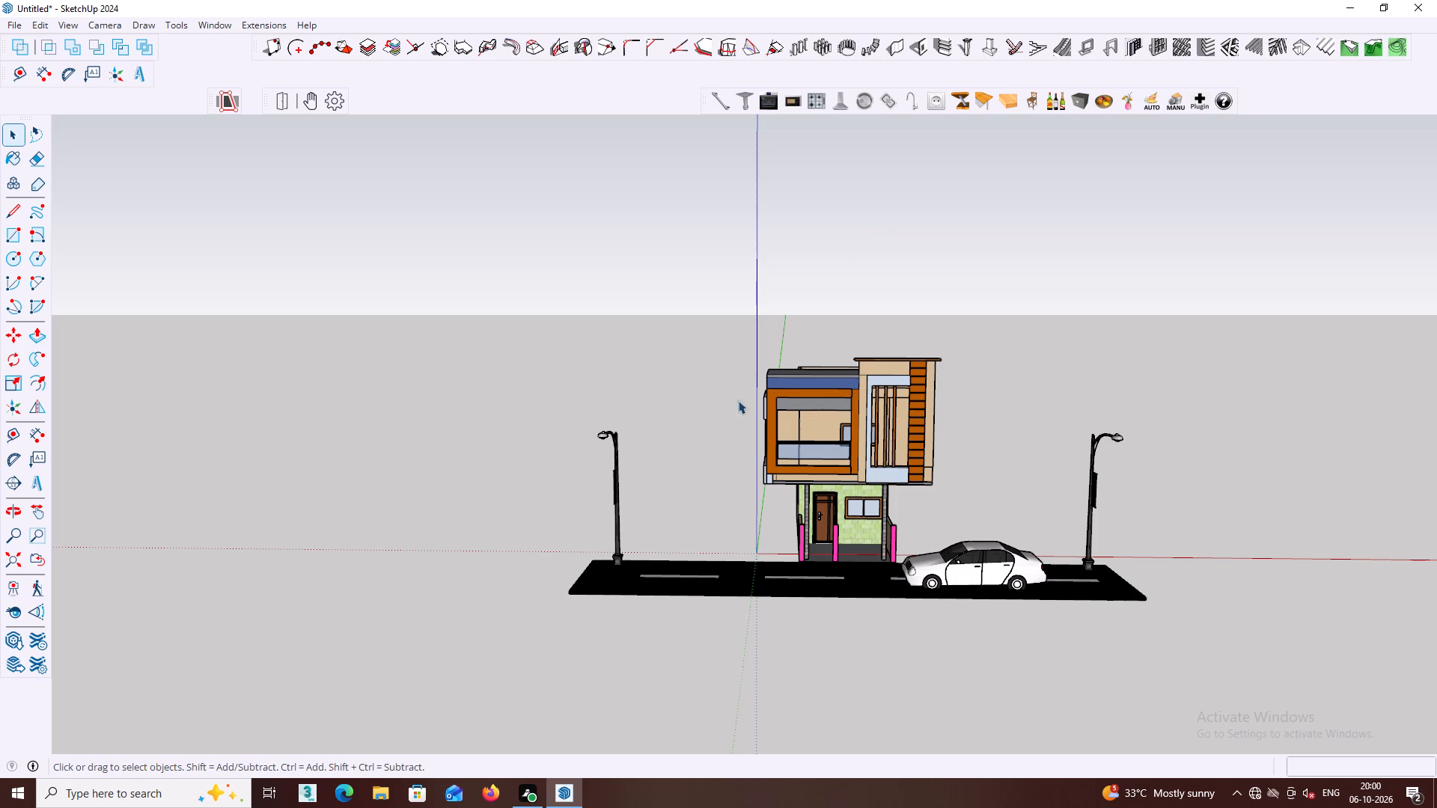
pyautogui.keyDown('shift'); pyautogui.moveTo(593, 546); pyautogui.dragTo(582, 478, button='middle'); pyautogui.keyUp('shift')
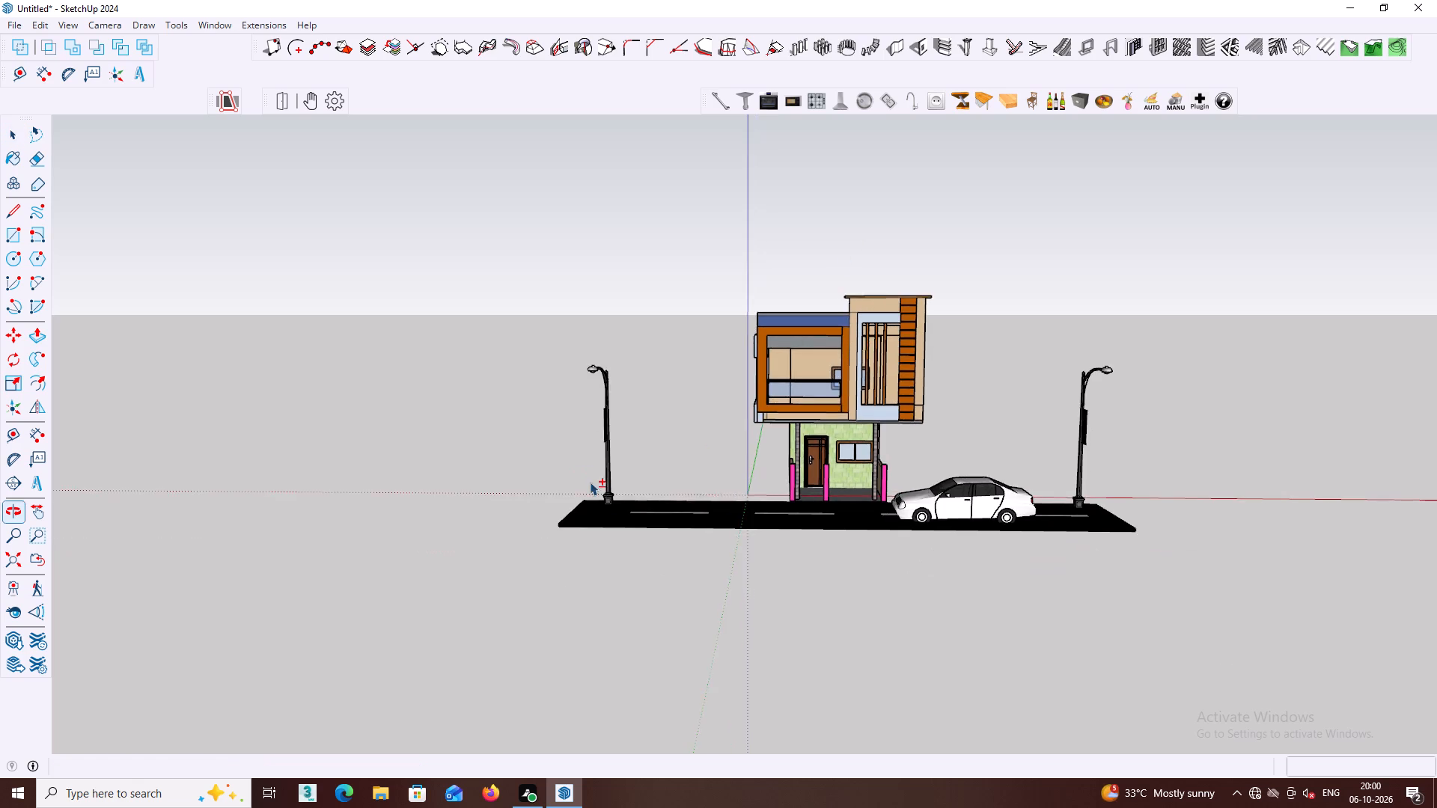
pyautogui.scroll(5, 605, 496)
pyautogui.moveTo(619, 542); pyautogui.dragTo(884, 605, button='middle')
pyautogui.scroll(-2, 791, 517)
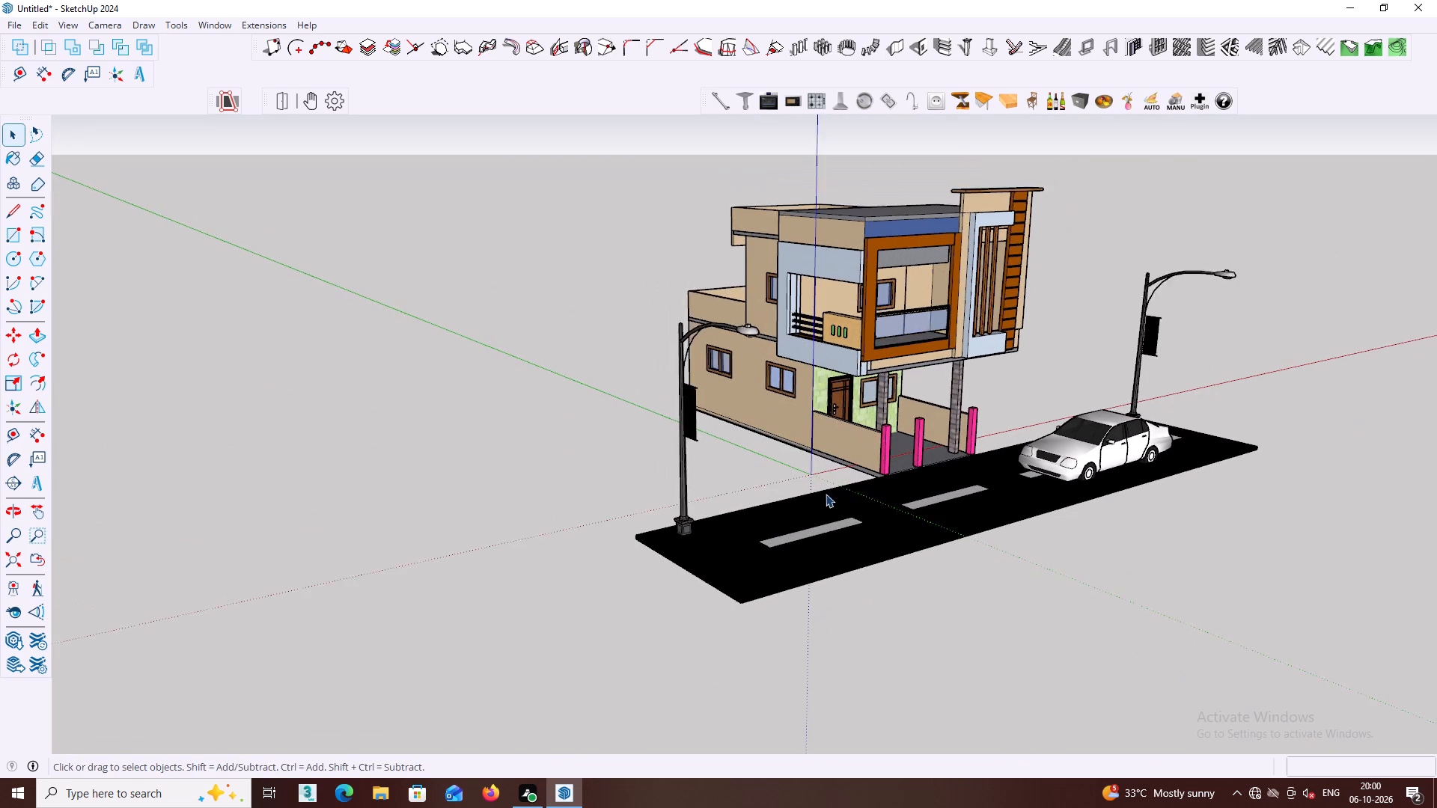
pyautogui.scroll(-1, 826, 494)
pyautogui.keyDown('shift'); pyautogui.moveTo(846, 486); pyautogui.dragTo(736, 480, button='middle'); pyautogui.keyUp('shift')
pyautogui.moveTo(754, 505); pyautogui.dragTo(819, 631, button='middle')
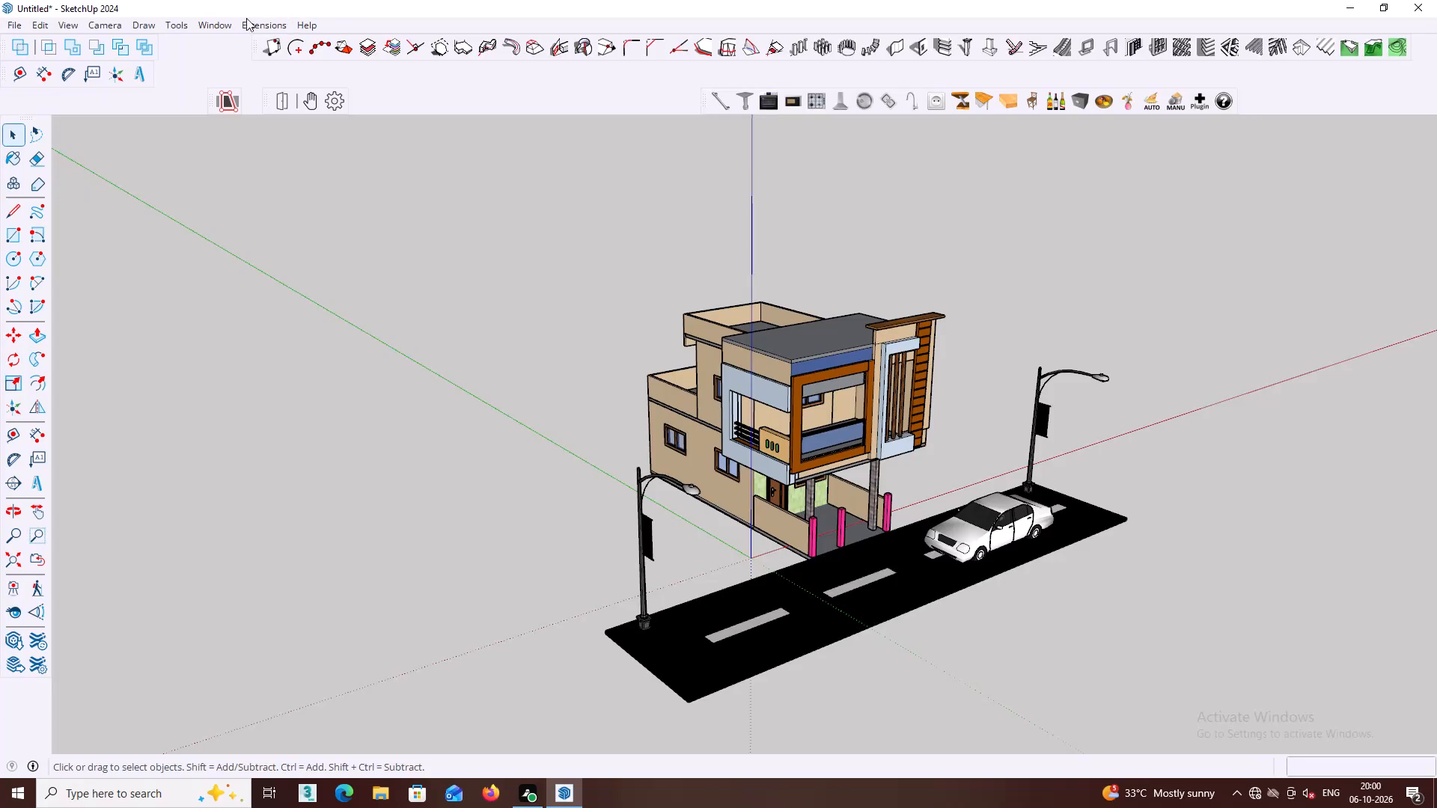
pyautogui.click(225, 25)
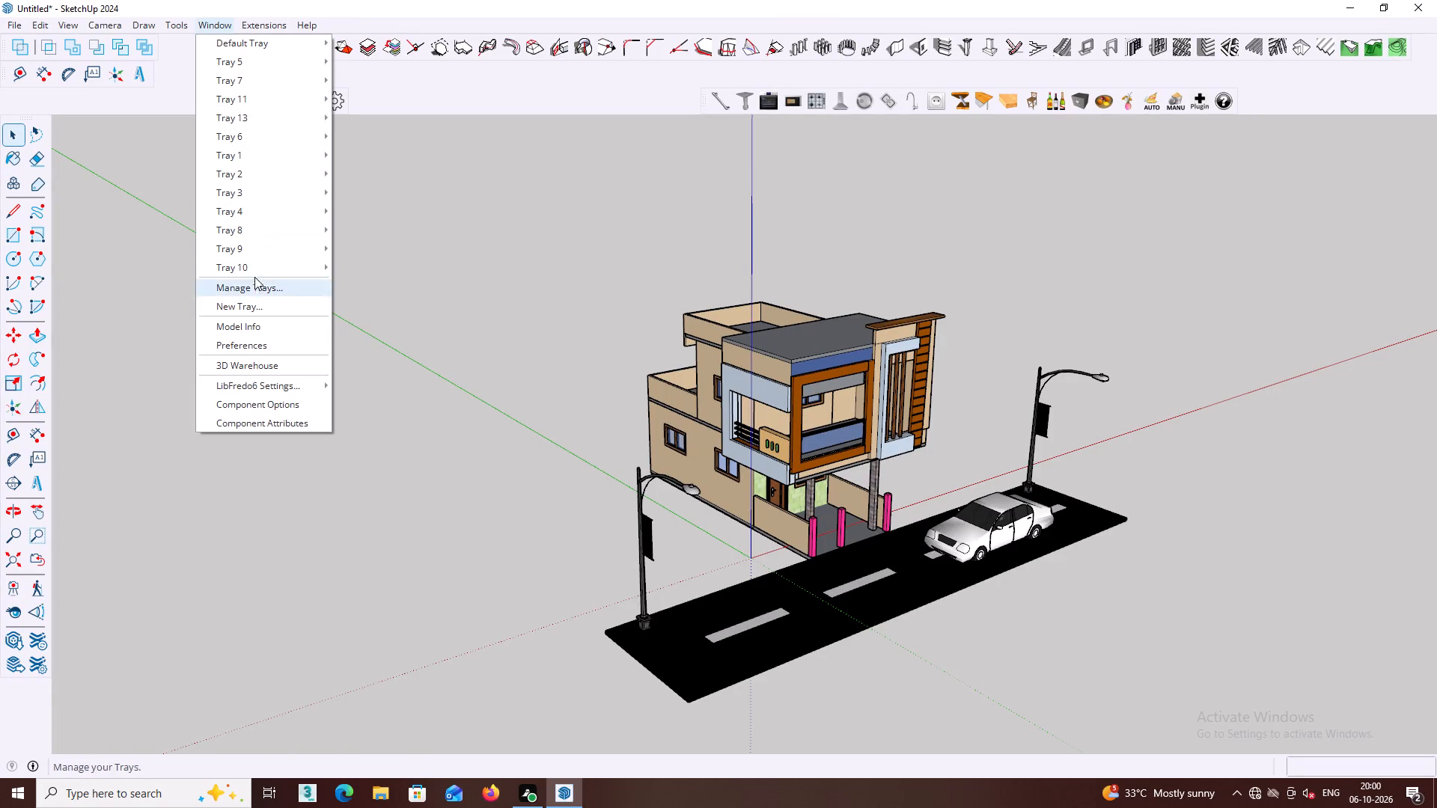
pyautogui.click(252, 43)
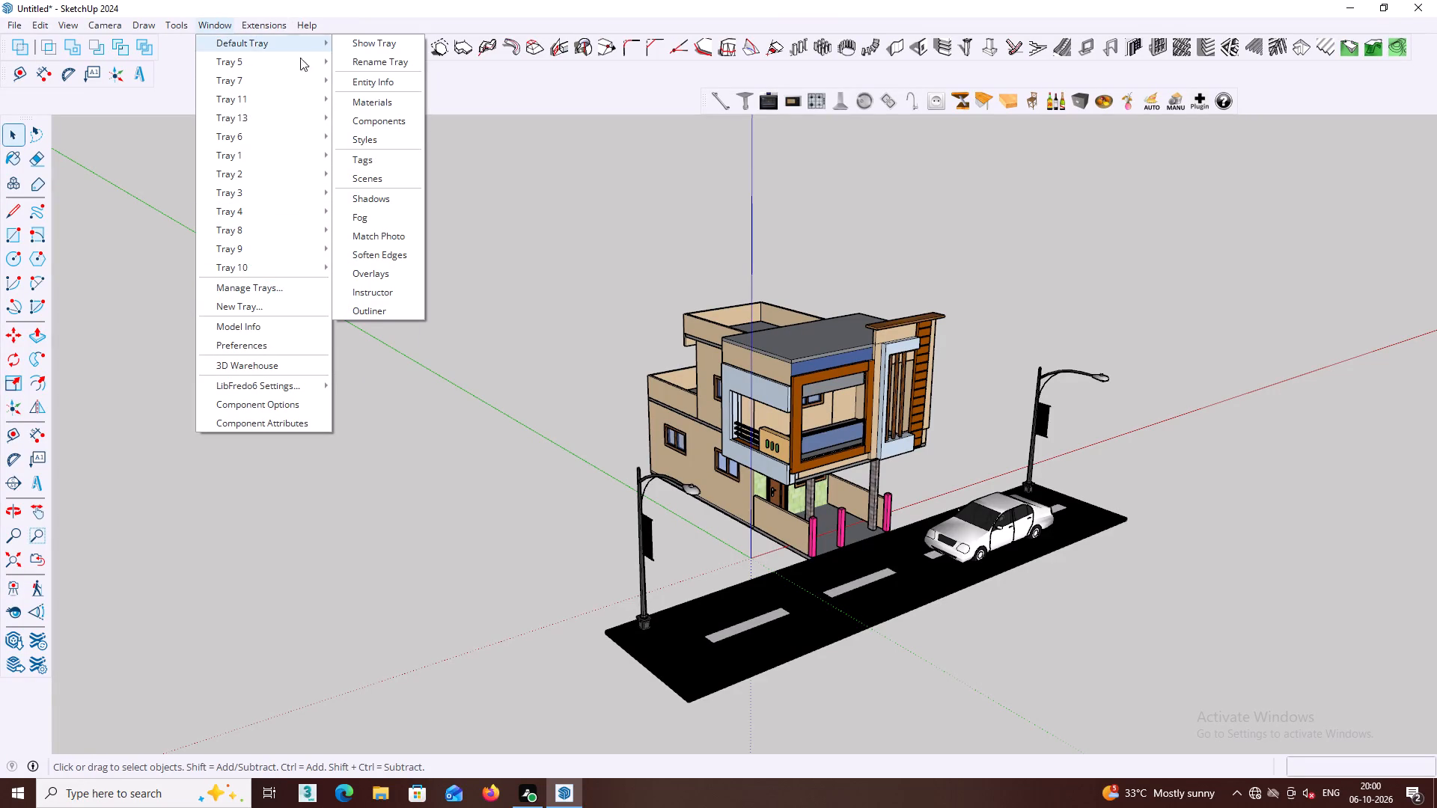
pyautogui.click(365, 122)
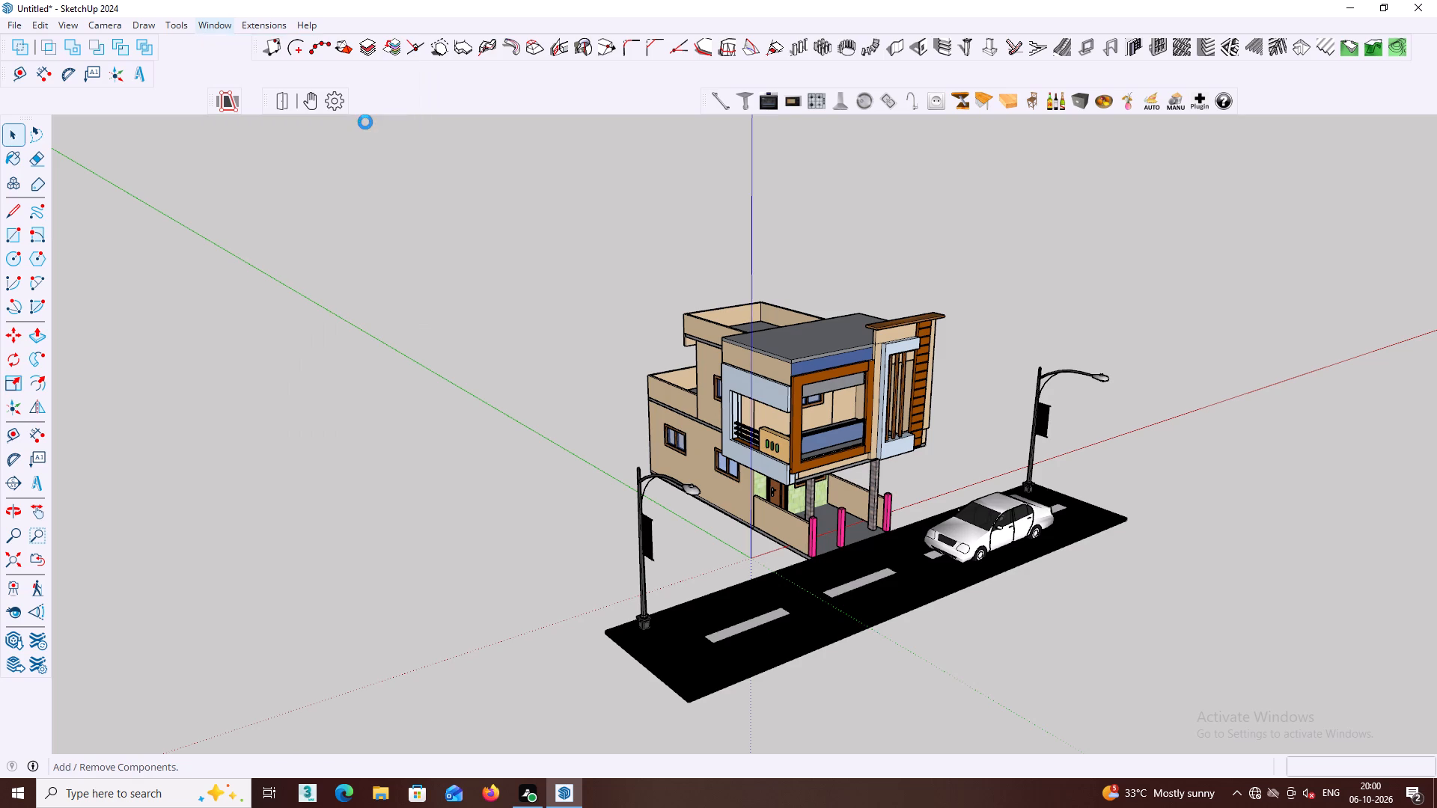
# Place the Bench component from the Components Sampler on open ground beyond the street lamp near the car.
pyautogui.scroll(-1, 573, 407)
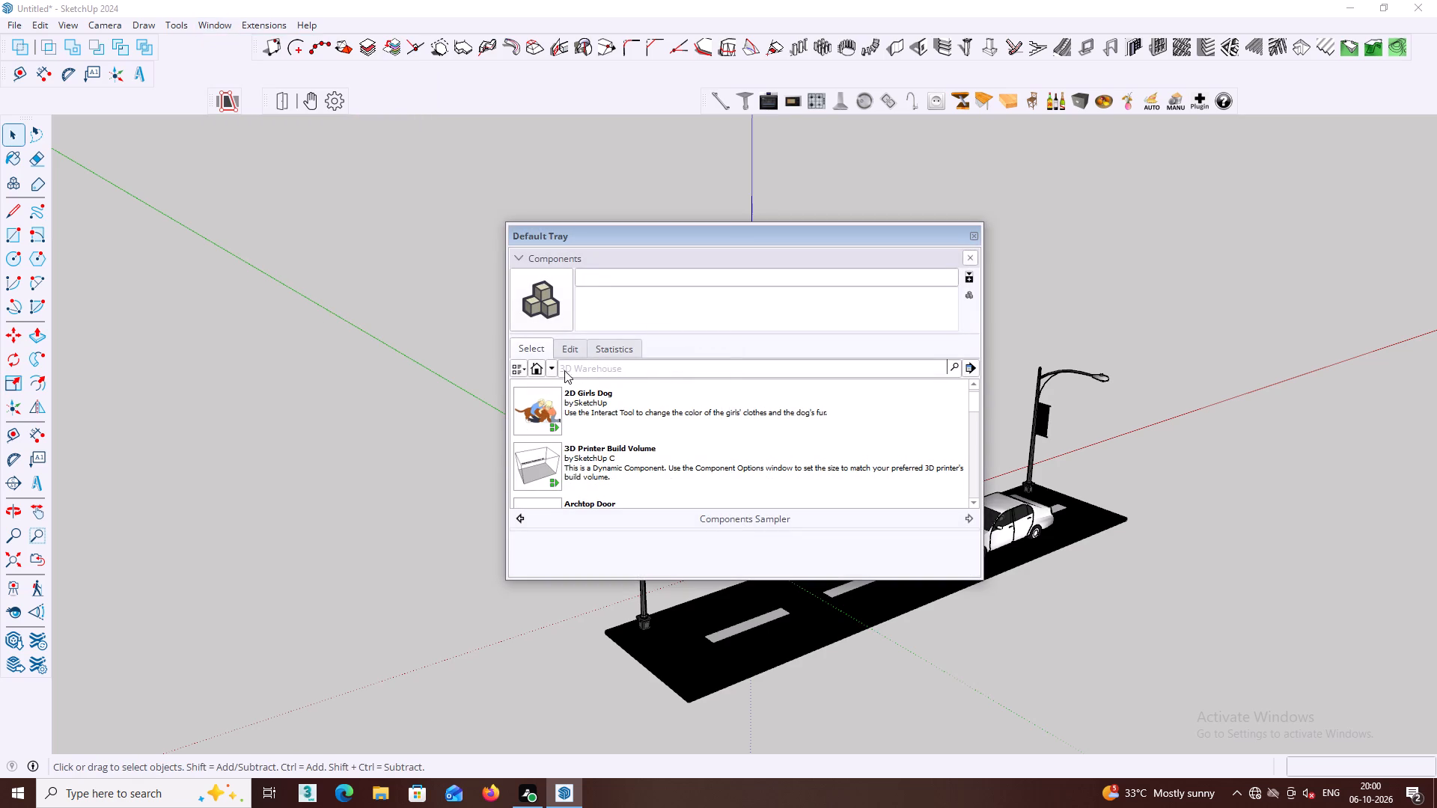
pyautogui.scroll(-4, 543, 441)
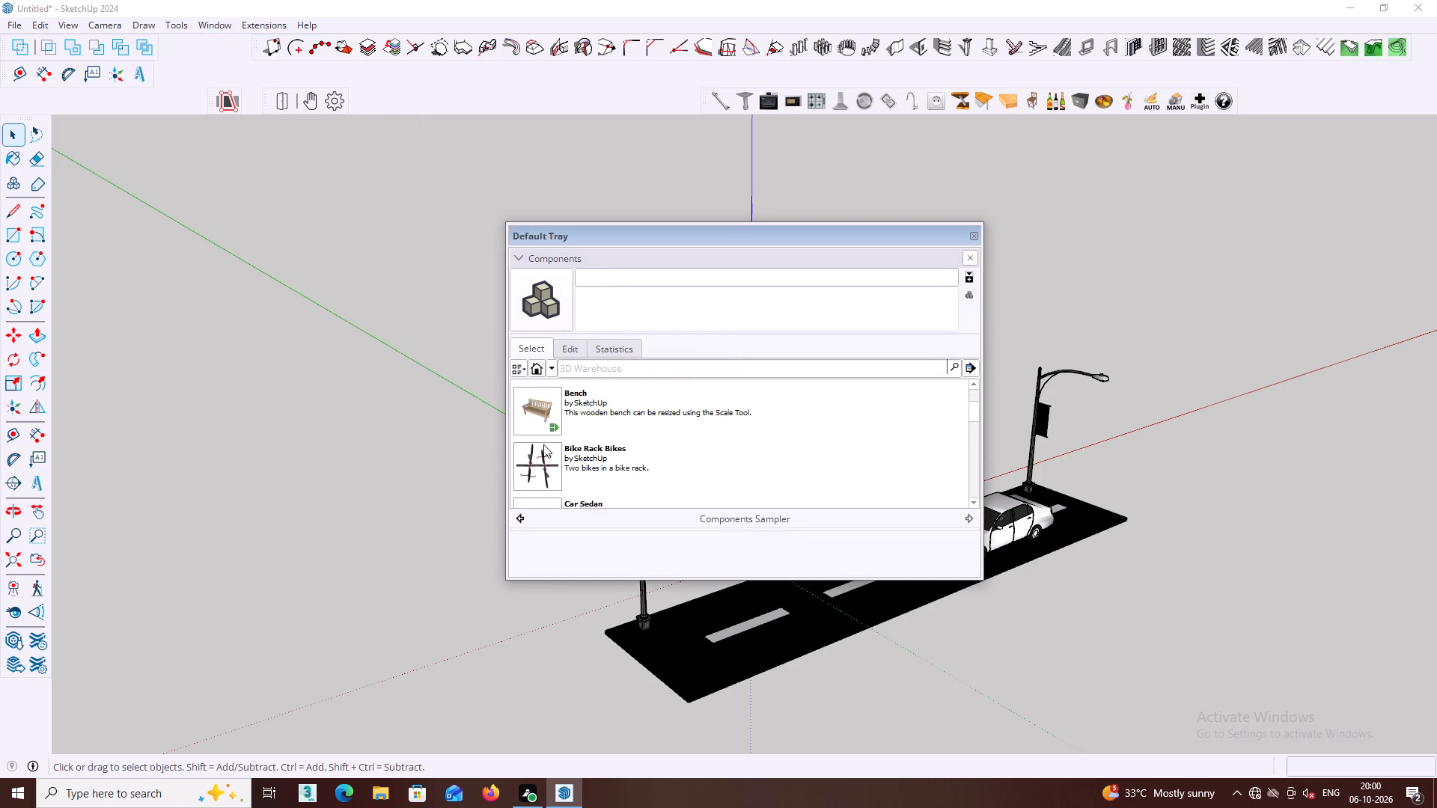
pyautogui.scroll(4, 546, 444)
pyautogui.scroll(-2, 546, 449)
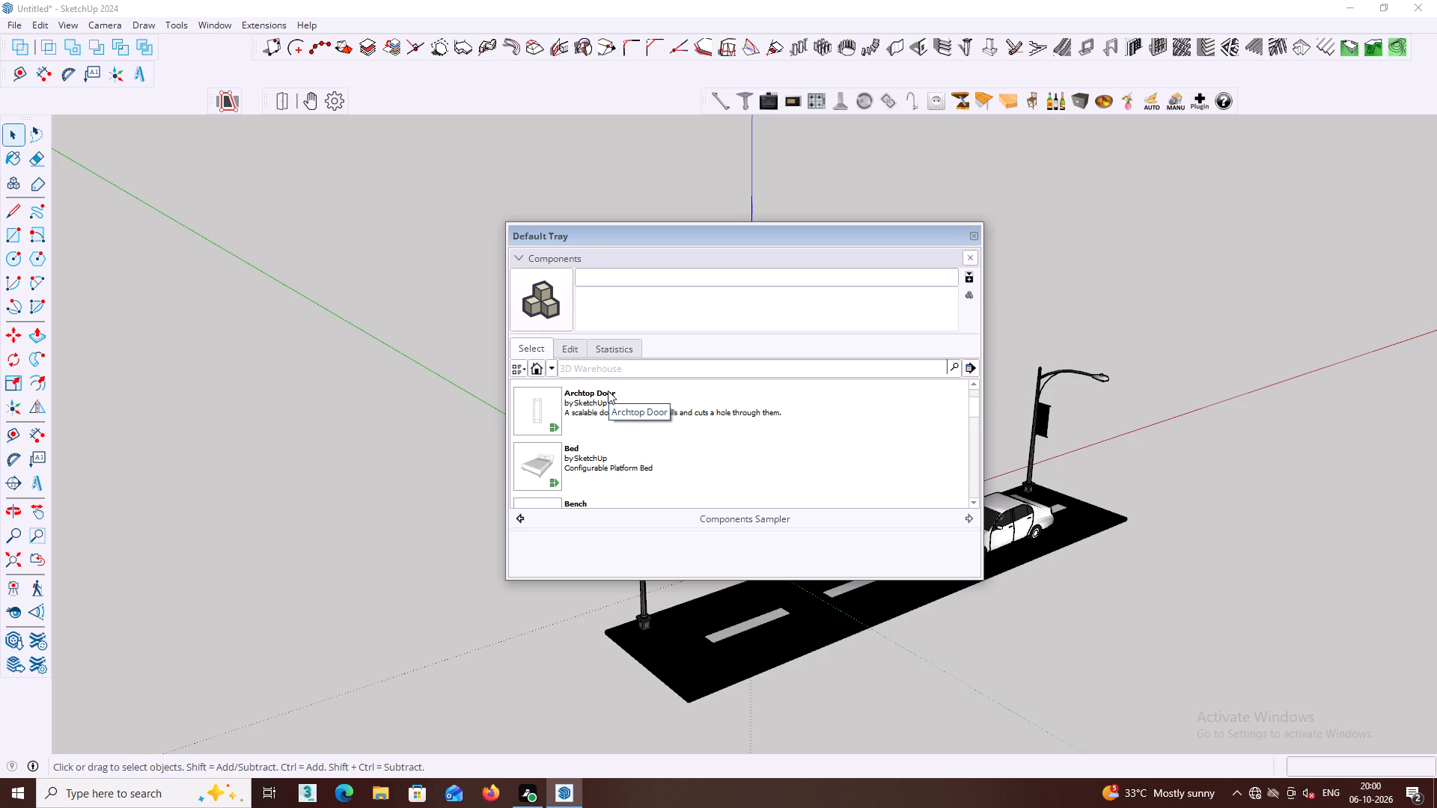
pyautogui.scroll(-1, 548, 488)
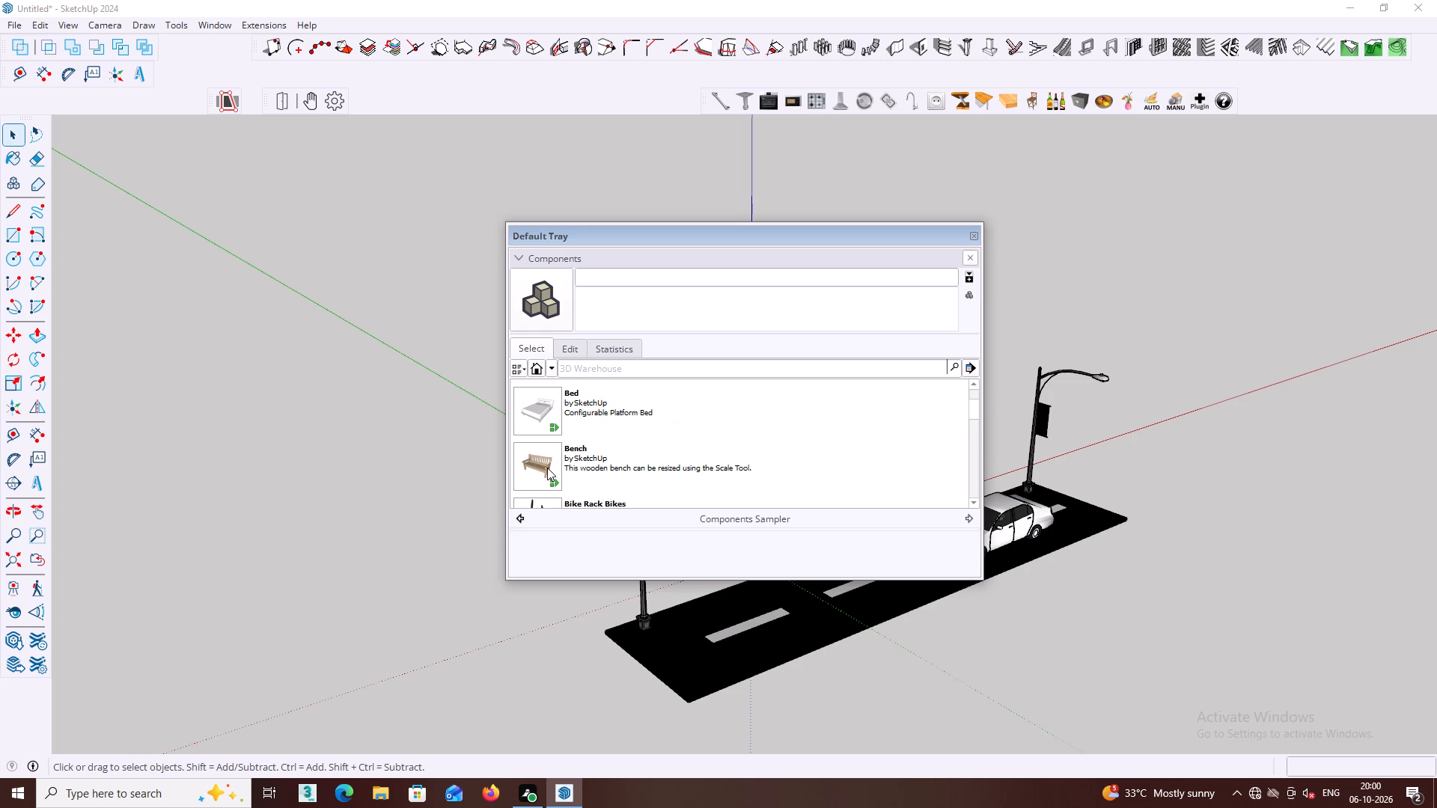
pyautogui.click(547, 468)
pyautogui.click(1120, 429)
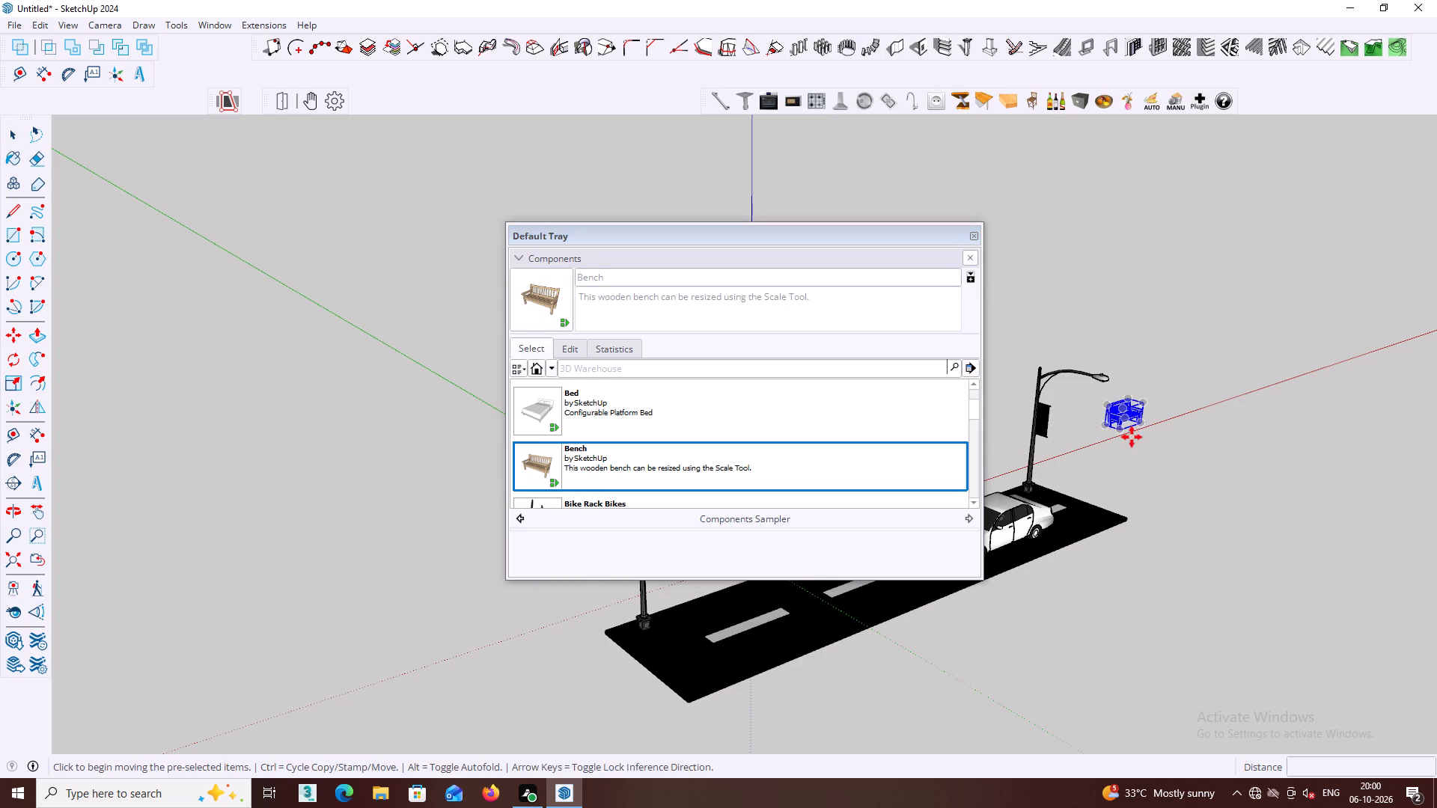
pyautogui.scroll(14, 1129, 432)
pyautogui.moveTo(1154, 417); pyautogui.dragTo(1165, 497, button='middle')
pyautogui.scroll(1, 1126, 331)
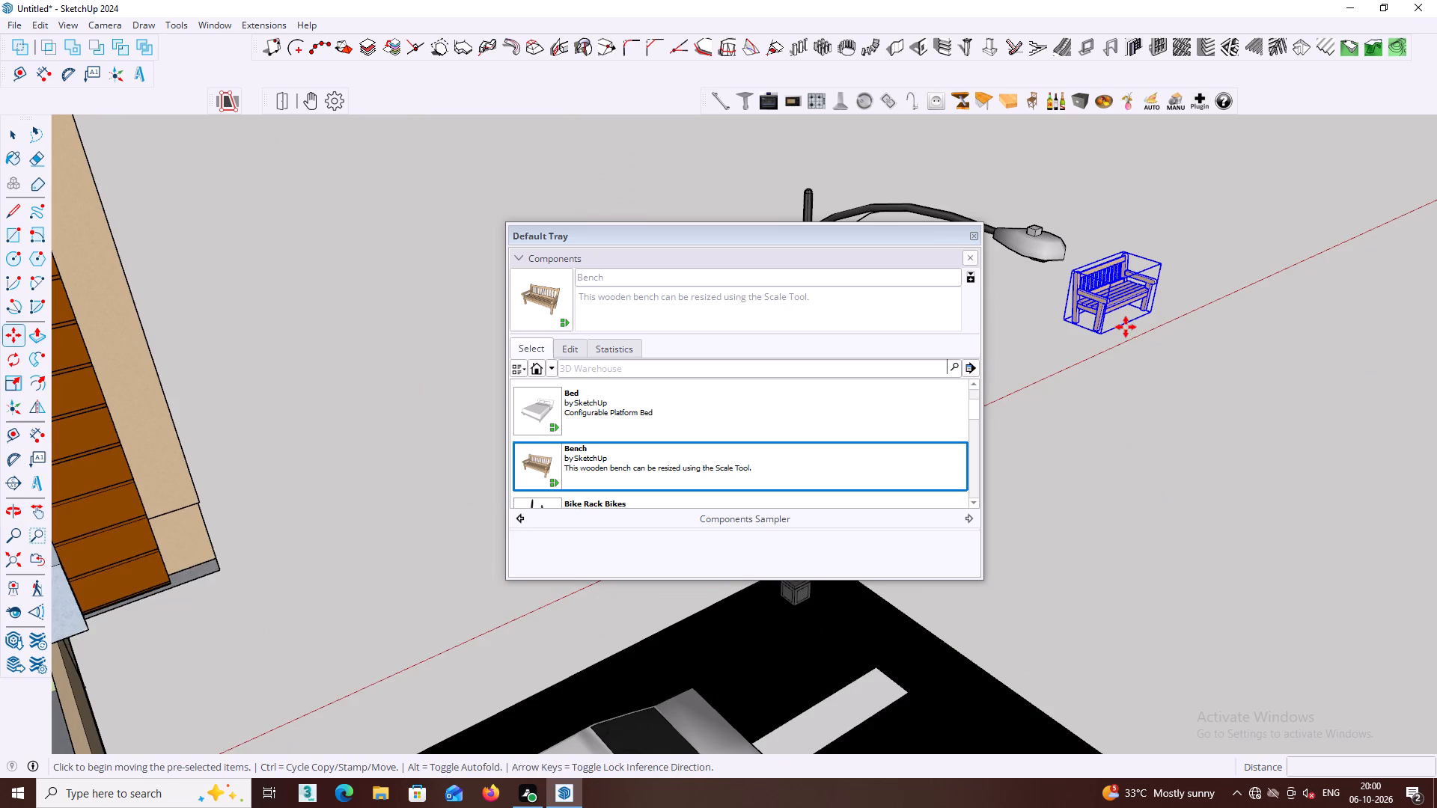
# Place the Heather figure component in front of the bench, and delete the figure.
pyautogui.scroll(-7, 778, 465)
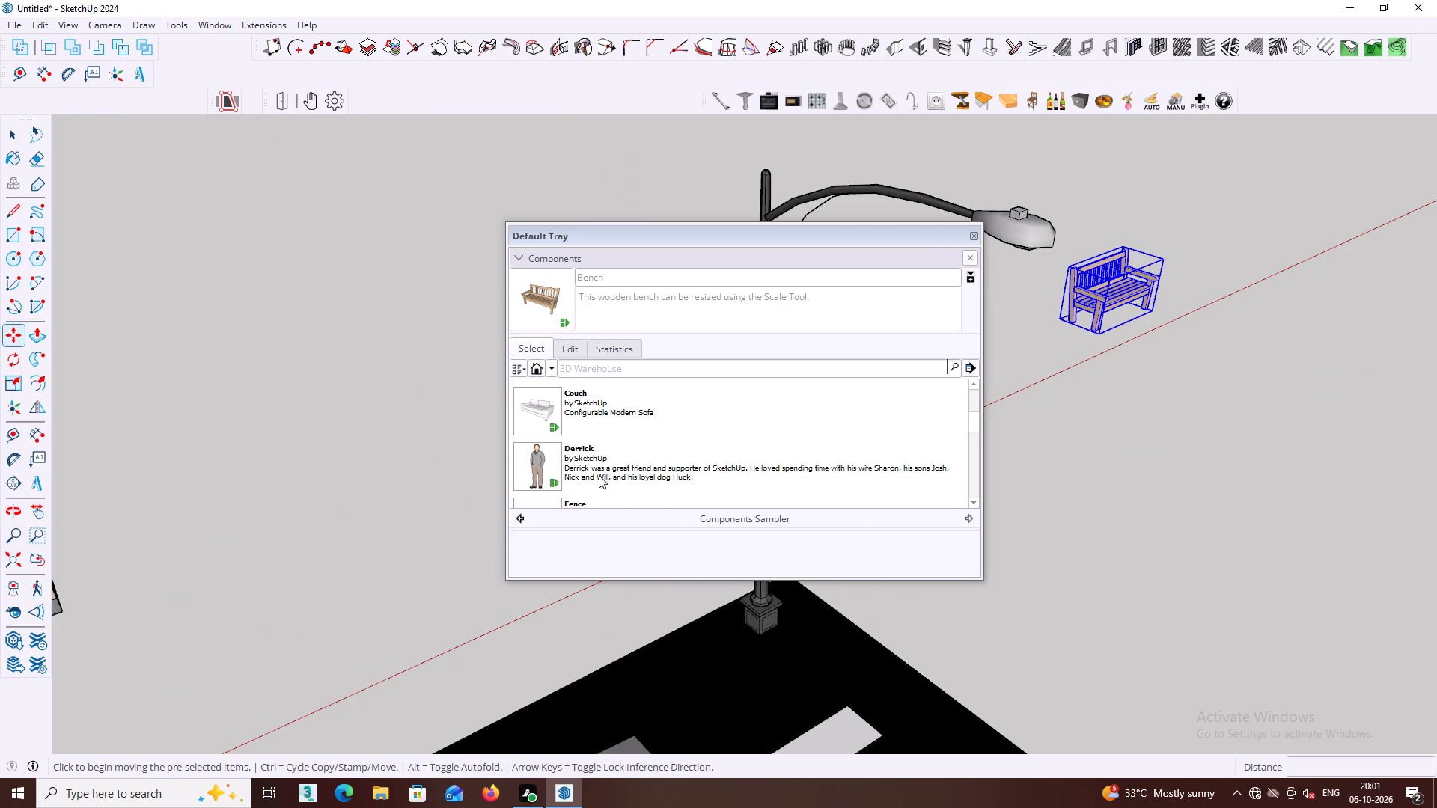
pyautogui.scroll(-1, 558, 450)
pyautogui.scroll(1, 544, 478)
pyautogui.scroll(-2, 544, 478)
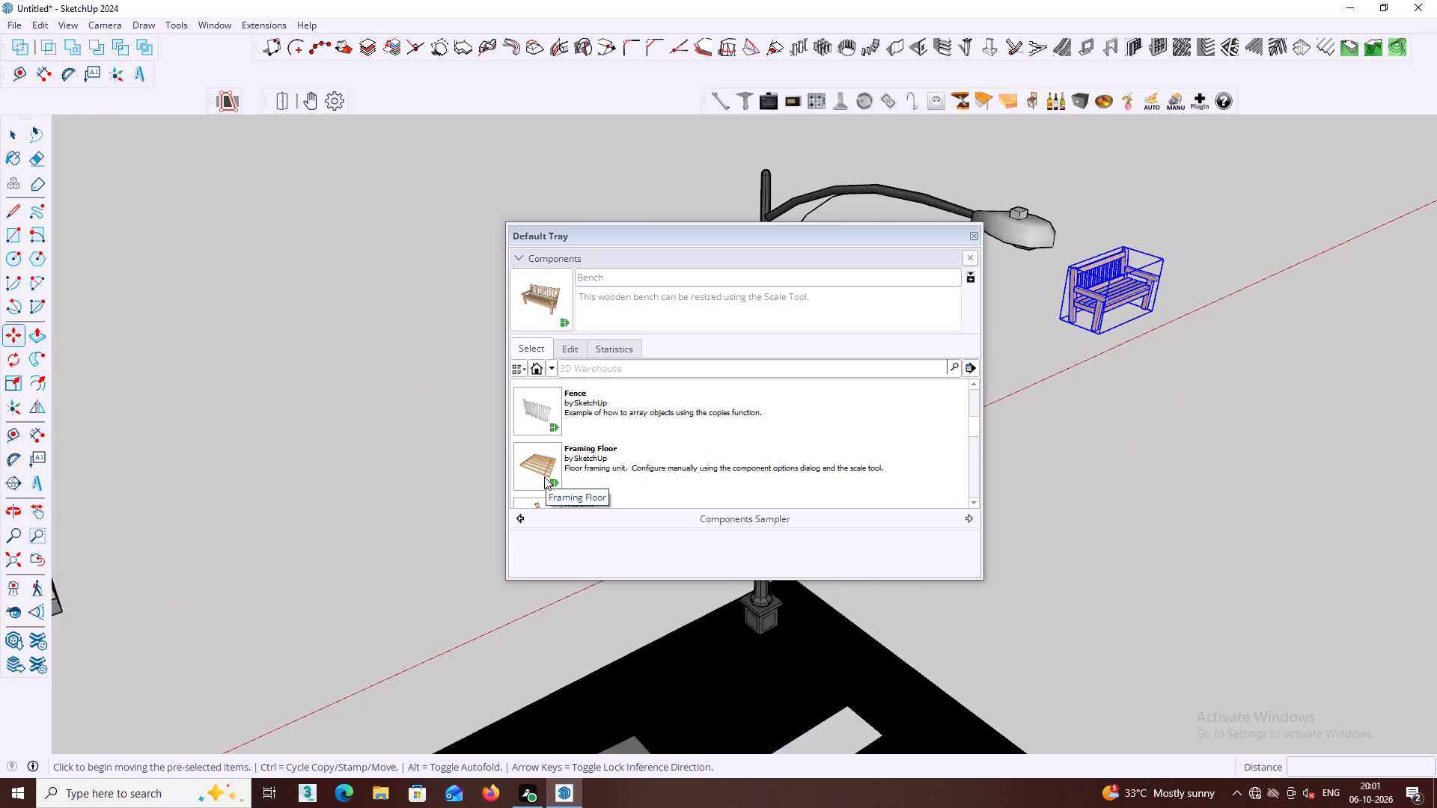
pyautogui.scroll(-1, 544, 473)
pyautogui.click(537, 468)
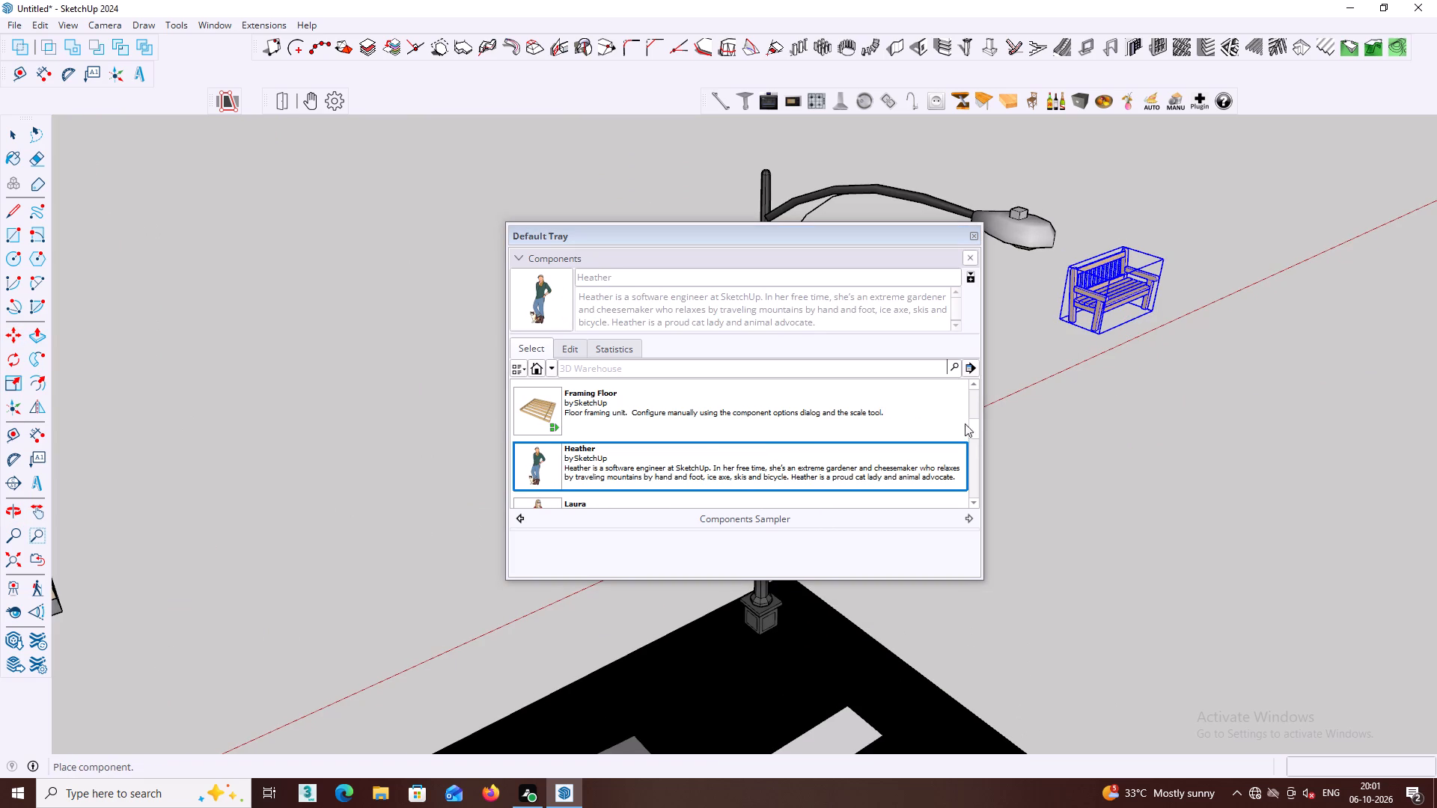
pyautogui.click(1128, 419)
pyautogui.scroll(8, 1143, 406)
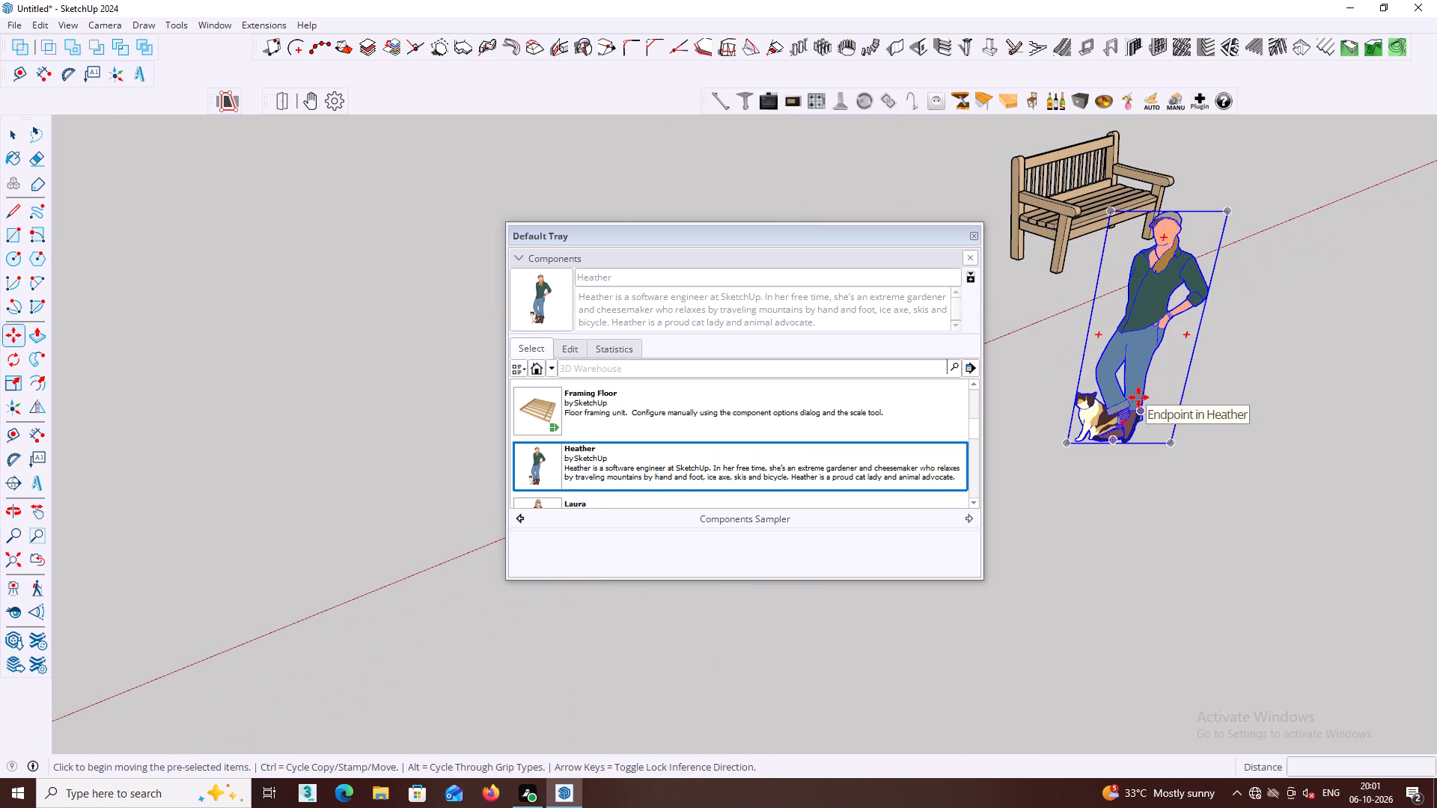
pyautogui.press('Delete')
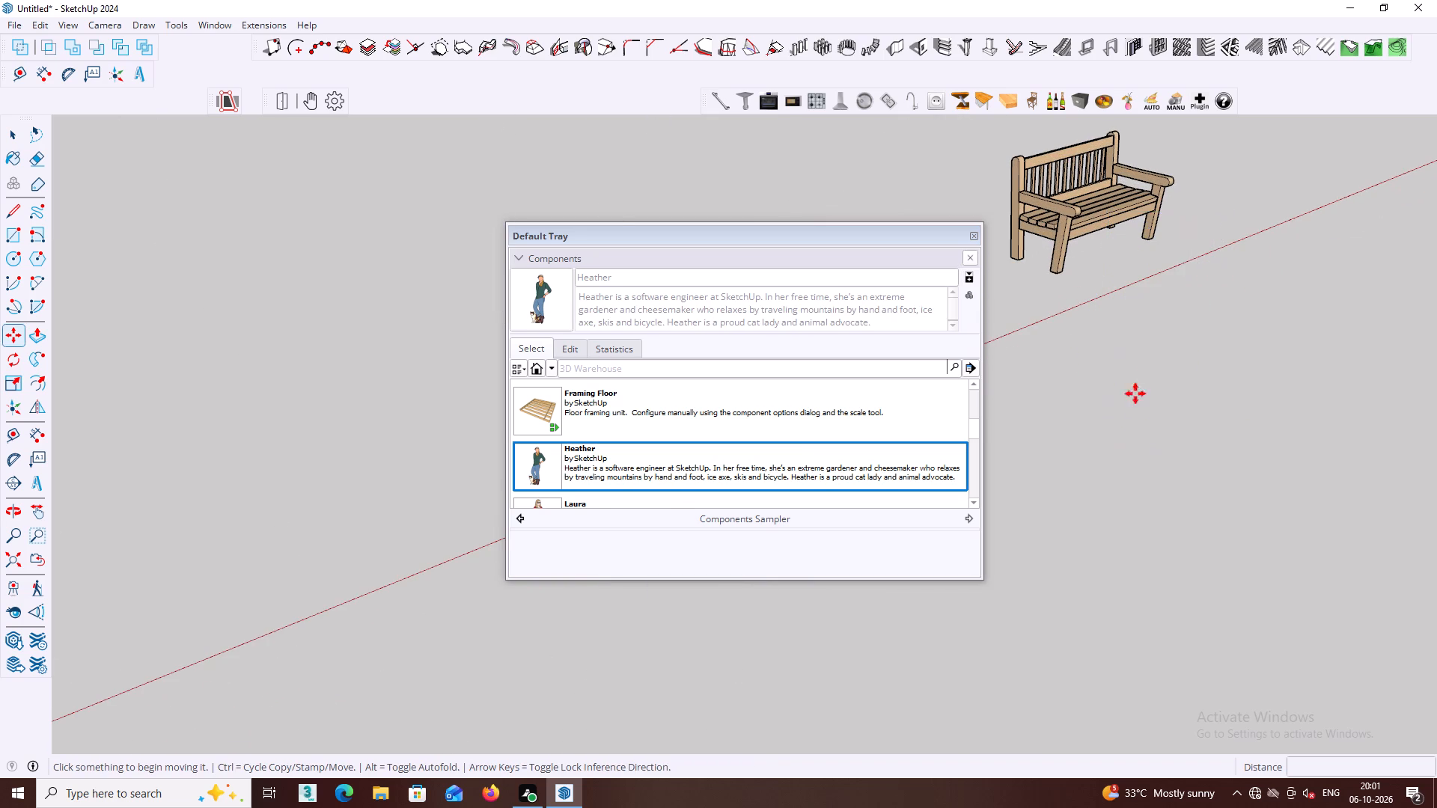
# Close the Default Tray.
pyautogui.scroll(1, 1138, 398)
pyautogui.press('space')
pyautogui.click(971, 234)
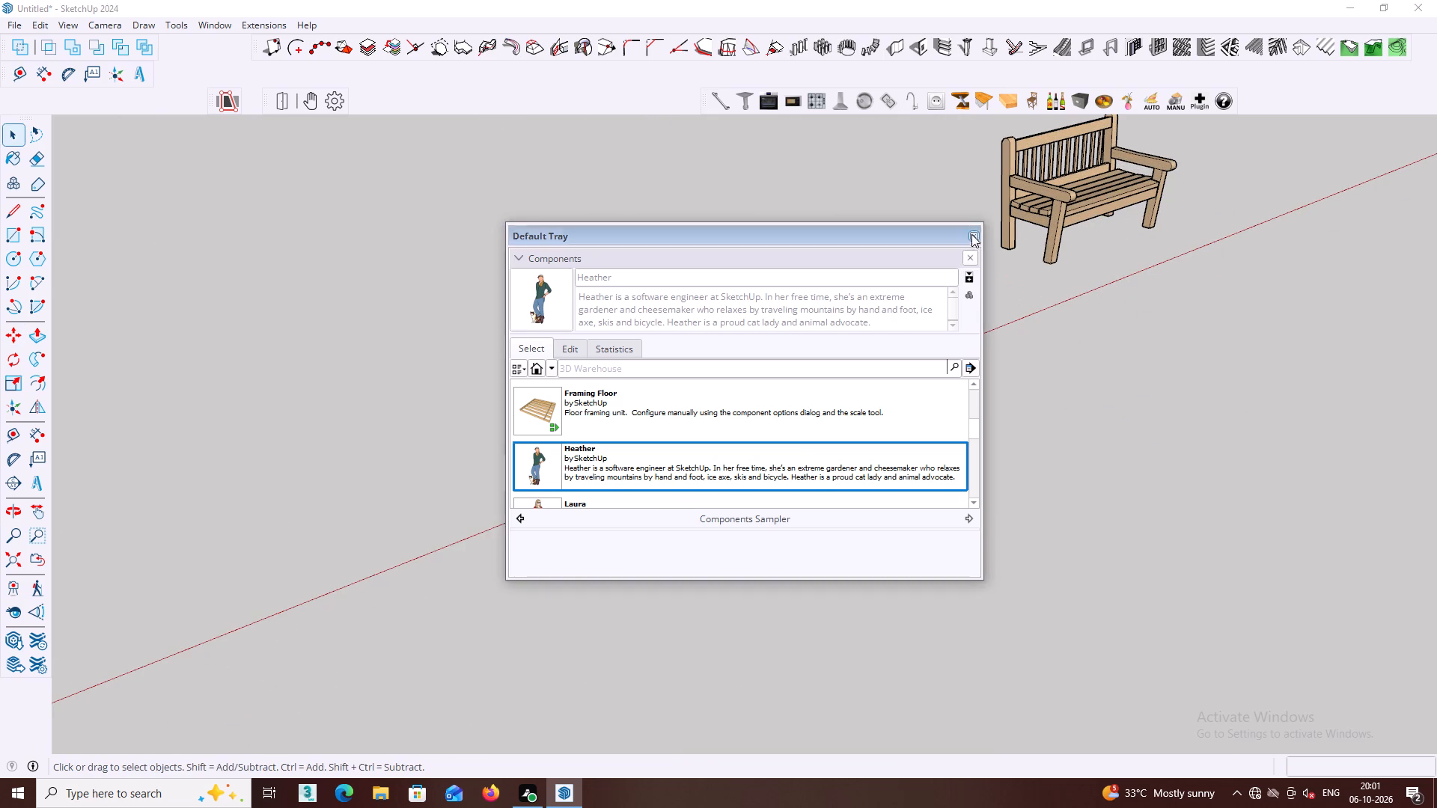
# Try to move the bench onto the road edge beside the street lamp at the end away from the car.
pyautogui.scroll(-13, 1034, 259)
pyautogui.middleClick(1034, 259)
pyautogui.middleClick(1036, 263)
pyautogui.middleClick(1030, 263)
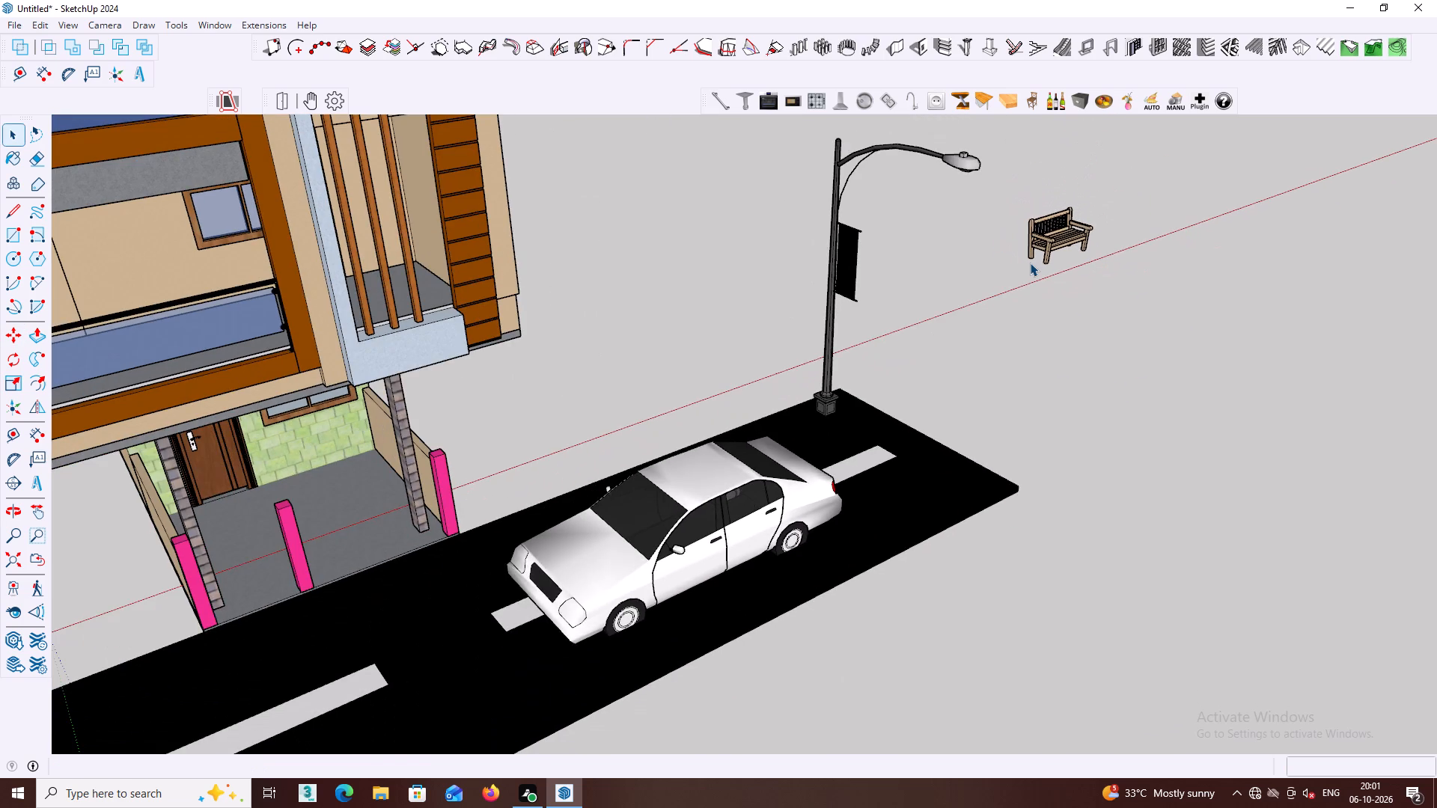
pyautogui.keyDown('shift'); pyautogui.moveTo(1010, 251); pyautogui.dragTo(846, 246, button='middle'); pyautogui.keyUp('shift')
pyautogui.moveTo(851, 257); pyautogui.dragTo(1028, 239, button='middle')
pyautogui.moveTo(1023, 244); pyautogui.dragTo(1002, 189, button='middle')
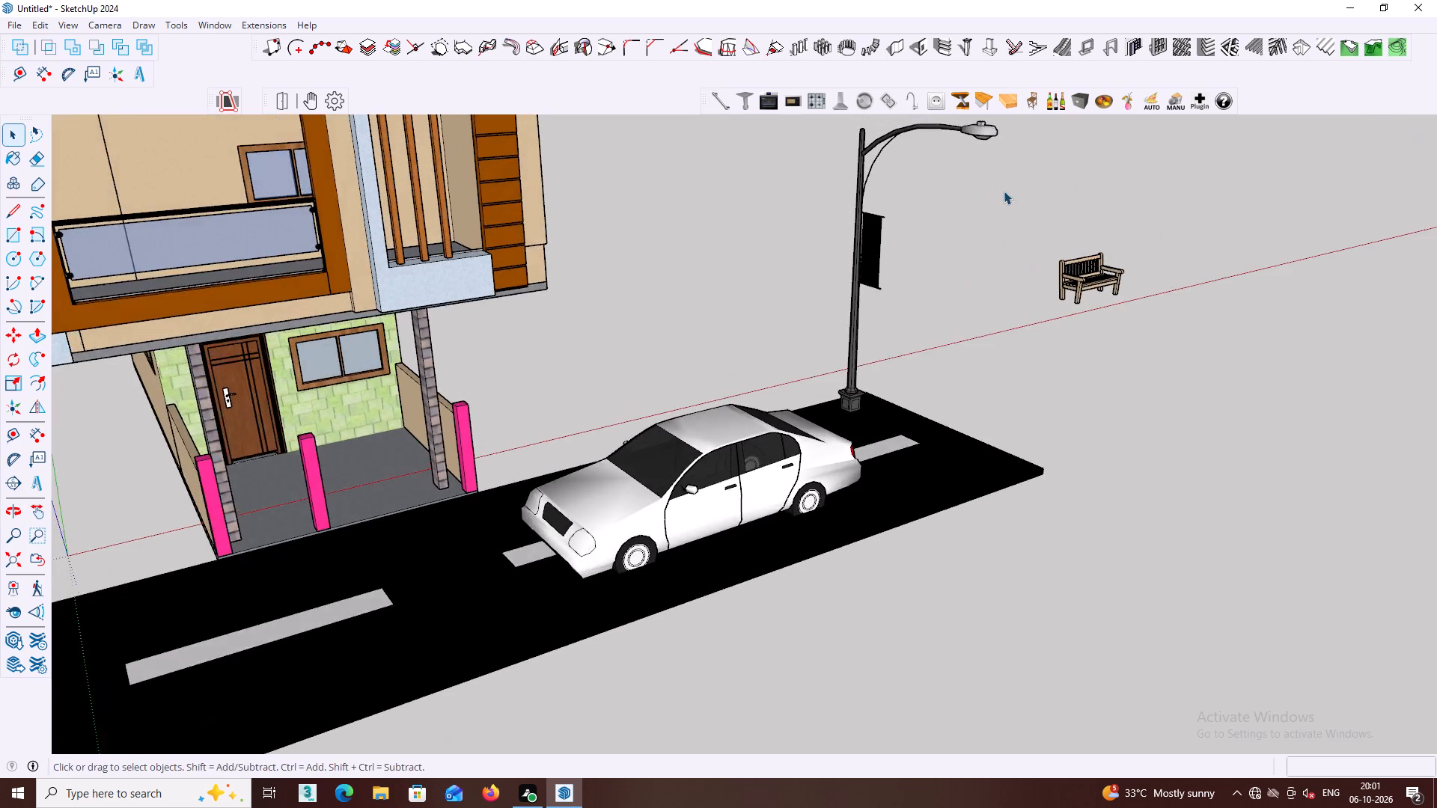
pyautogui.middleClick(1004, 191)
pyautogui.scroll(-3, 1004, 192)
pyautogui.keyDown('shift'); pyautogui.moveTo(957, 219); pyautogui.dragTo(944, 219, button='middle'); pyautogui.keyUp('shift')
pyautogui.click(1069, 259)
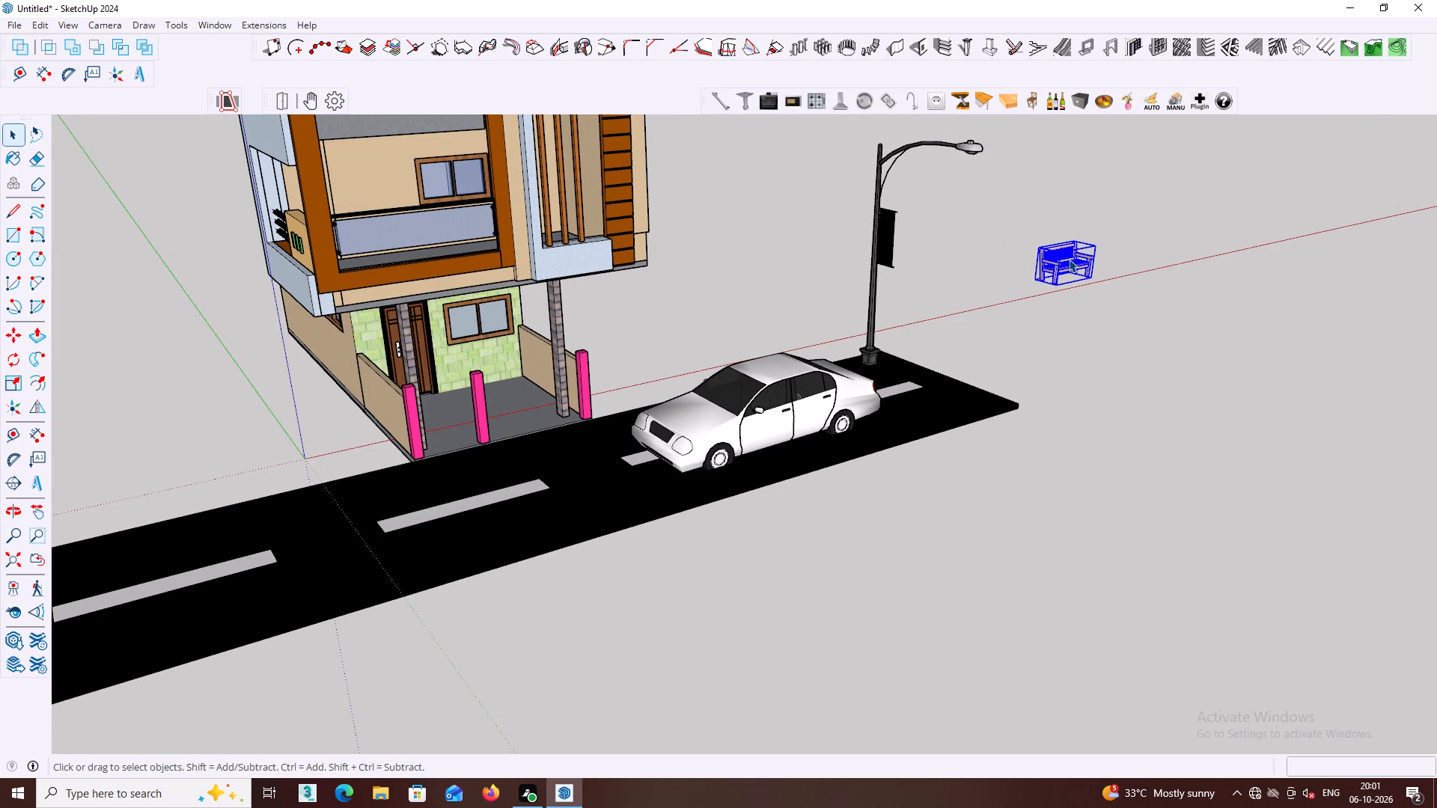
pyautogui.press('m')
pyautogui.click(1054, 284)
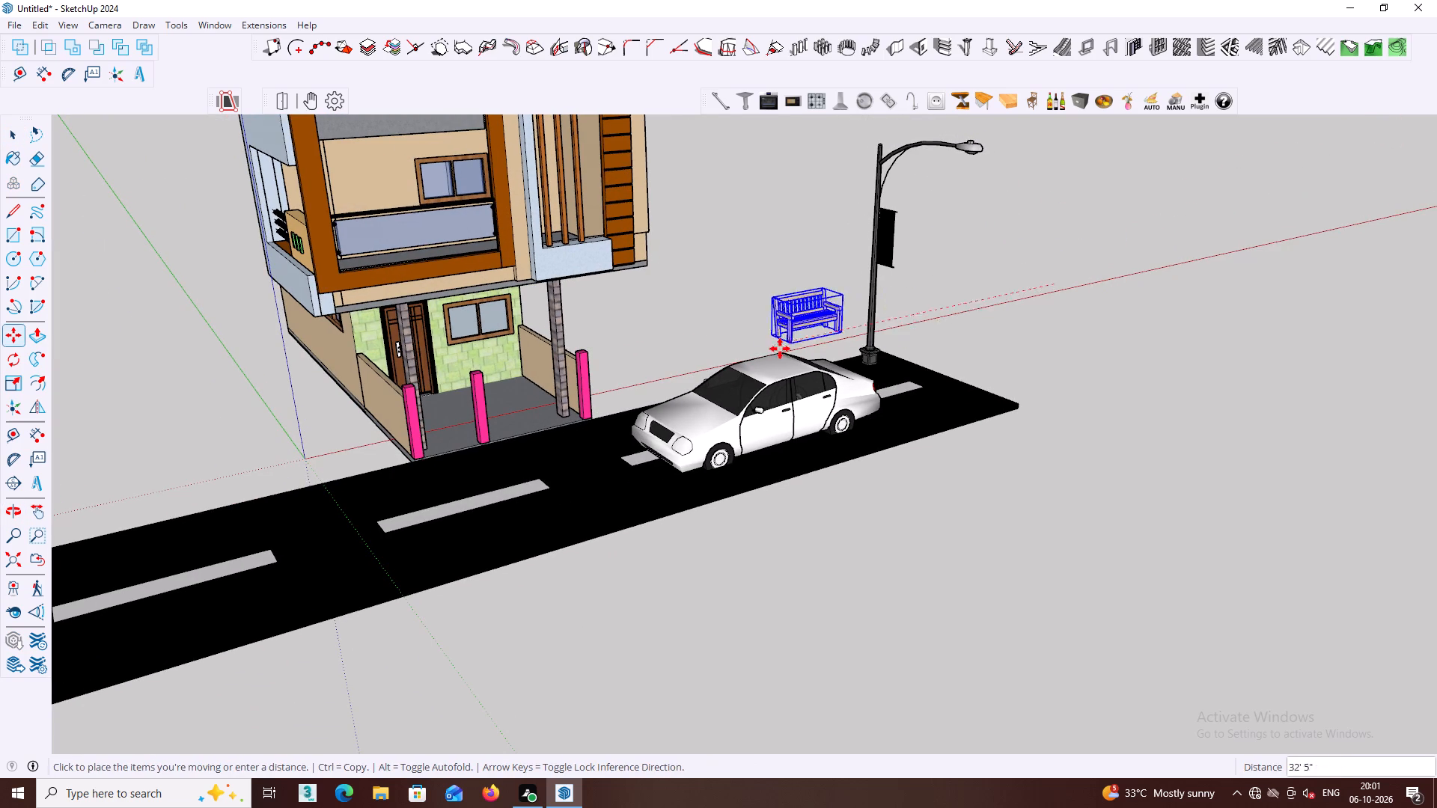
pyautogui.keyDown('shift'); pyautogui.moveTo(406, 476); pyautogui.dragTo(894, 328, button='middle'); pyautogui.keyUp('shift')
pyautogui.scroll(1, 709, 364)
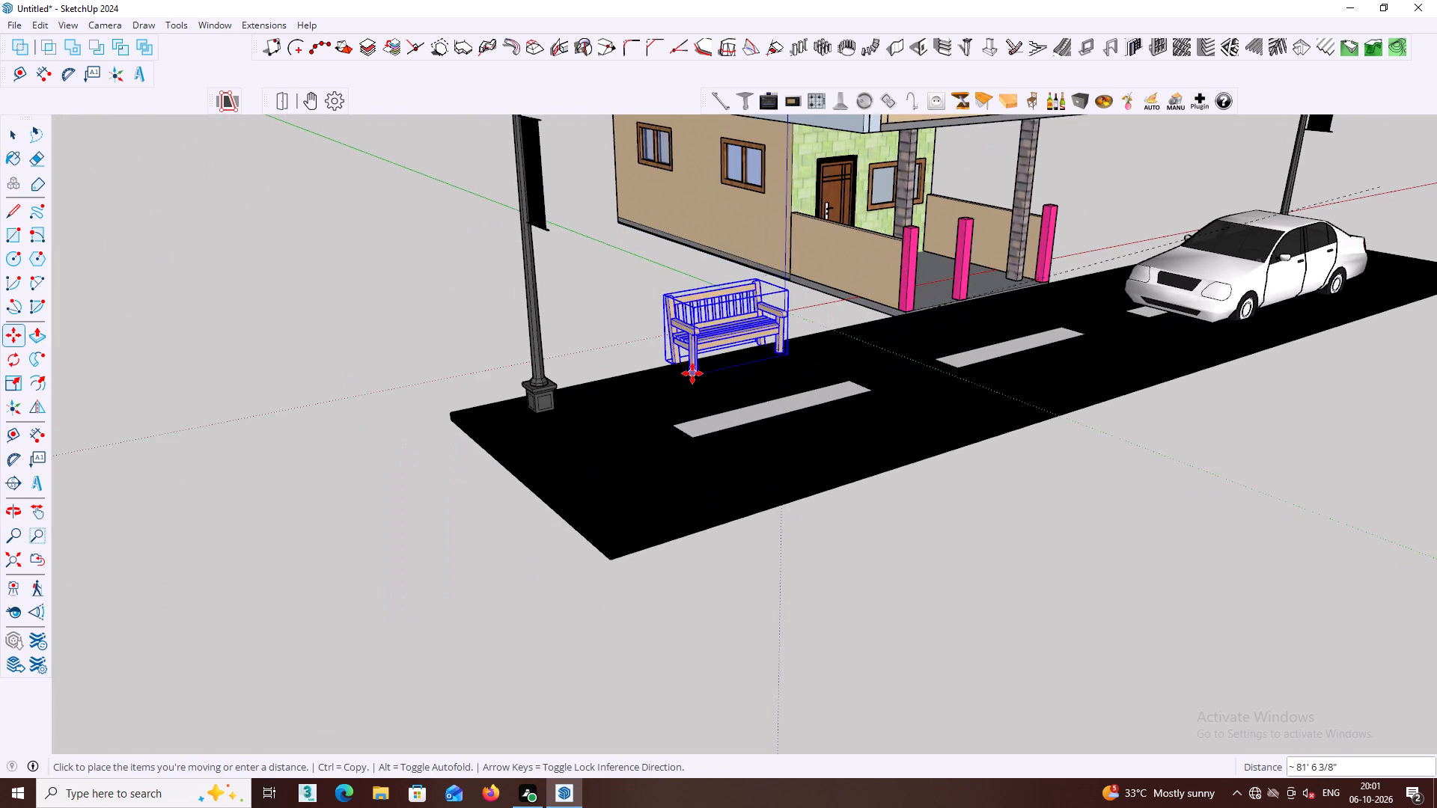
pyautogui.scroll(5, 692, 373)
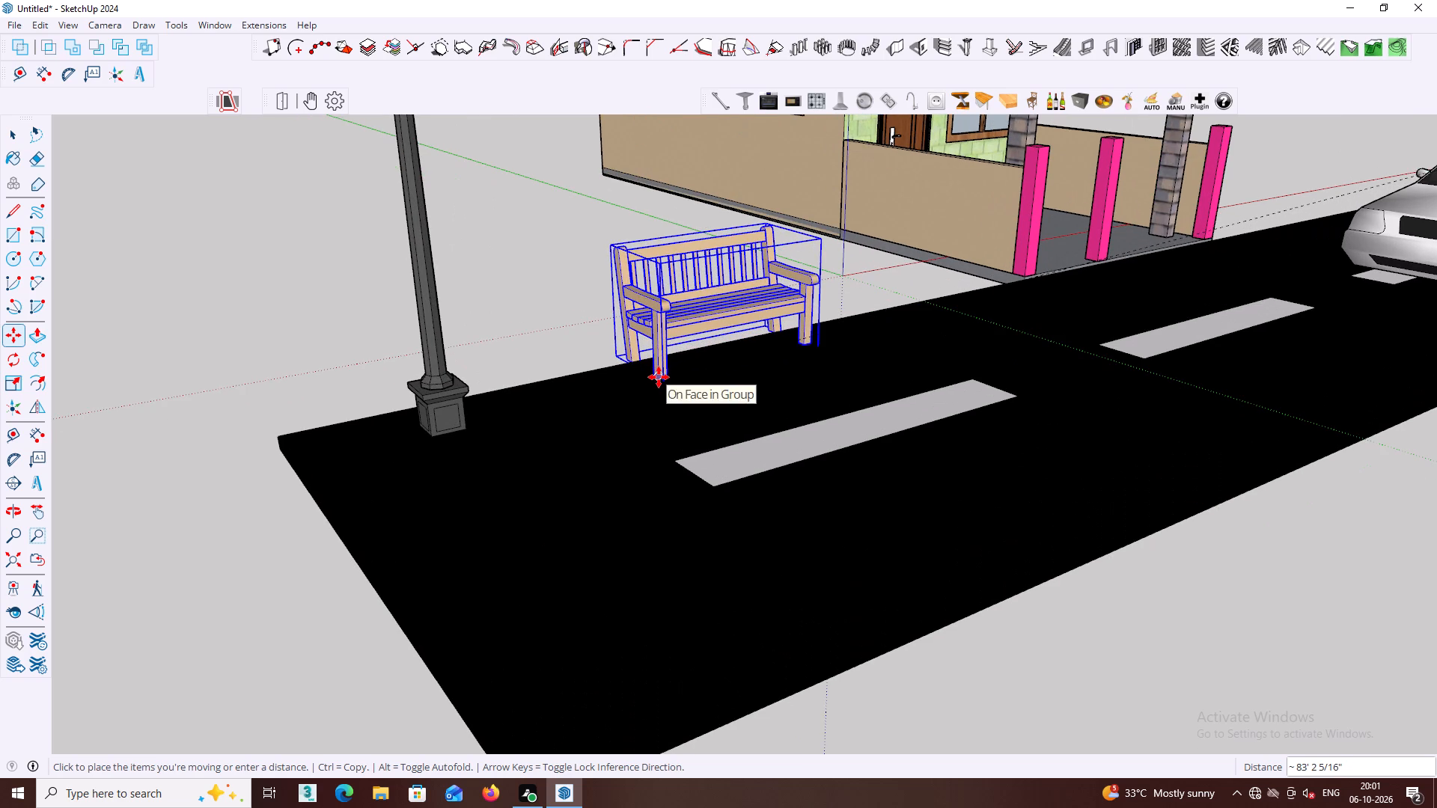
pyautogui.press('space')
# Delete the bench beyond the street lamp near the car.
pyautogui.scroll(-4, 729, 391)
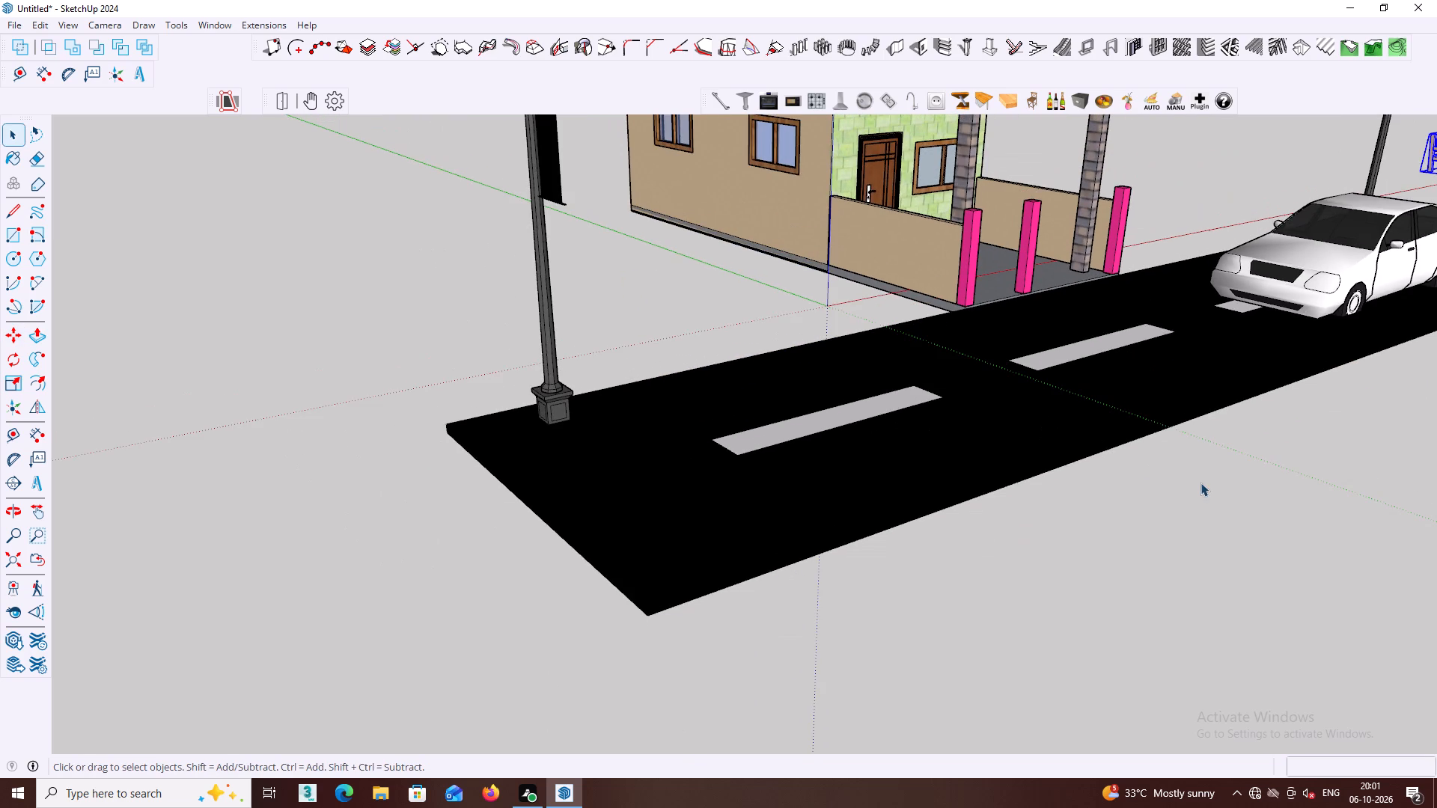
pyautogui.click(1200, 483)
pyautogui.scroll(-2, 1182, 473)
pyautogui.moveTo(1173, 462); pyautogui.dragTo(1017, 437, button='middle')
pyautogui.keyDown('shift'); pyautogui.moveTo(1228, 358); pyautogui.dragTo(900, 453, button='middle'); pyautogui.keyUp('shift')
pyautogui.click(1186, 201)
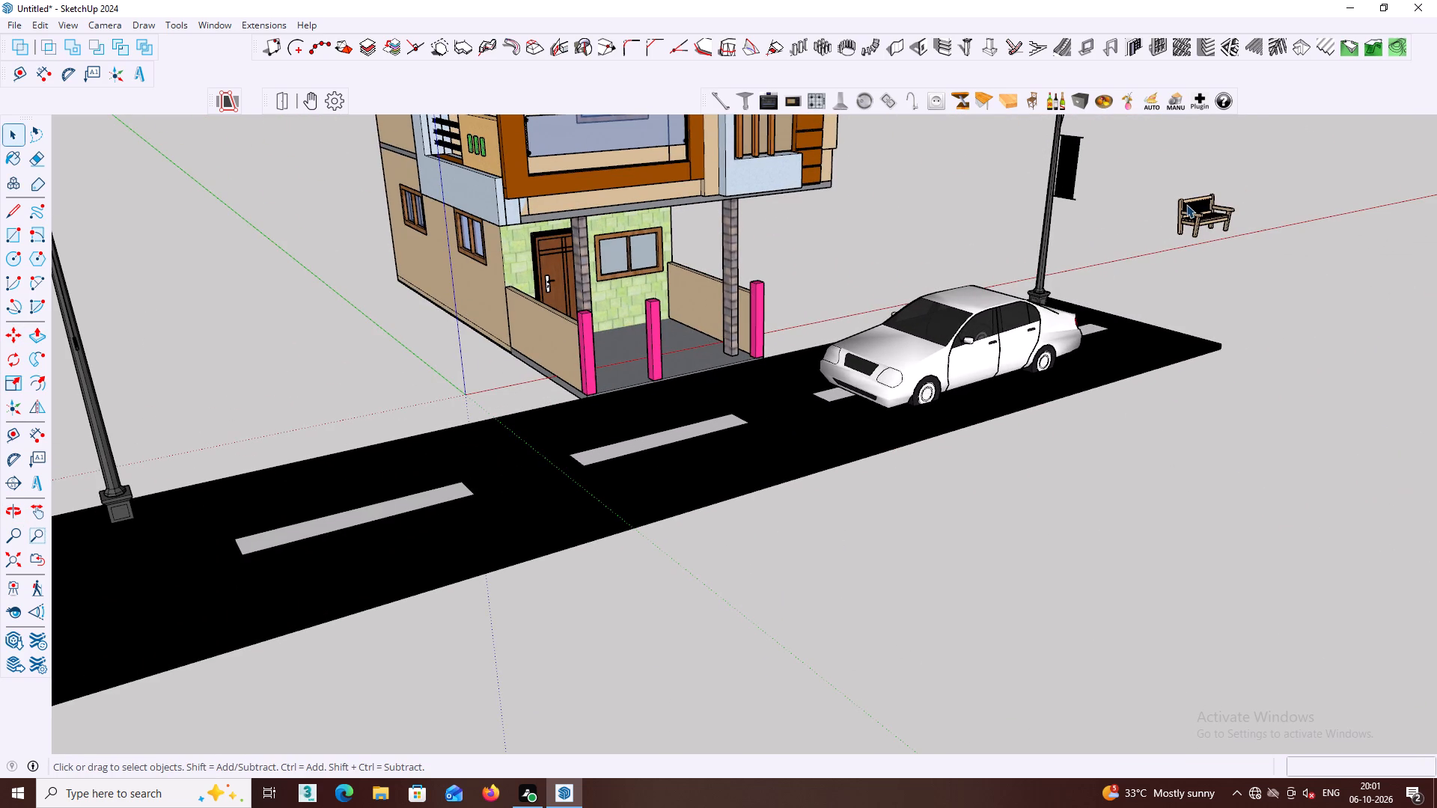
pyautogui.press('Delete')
# Examine the whole street scene, and the porch's front opening between the pink posts from close up.
pyautogui.moveTo(1187, 207); pyautogui.dragTo(1189, 234, button='middle')
pyautogui.scroll(-4, 1187, 207)
pyautogui.moveTo(1177, 294); pyautogui.dragTo(1072, 321, button='middle')
pyautogui.scroll(-4, 1085, 304)
pyautogui.keyDown('shift'); pyautogui.moveTo(1064, 304); pyautogui.dragTo(946, 316, button='middle'); pyautogui.keyUp('shift')
pyautogui.scroll(-3, 921, 313)
pyautogui.moveTo(824, 326); pyautogui.dragTo(775, 294, button='middle')
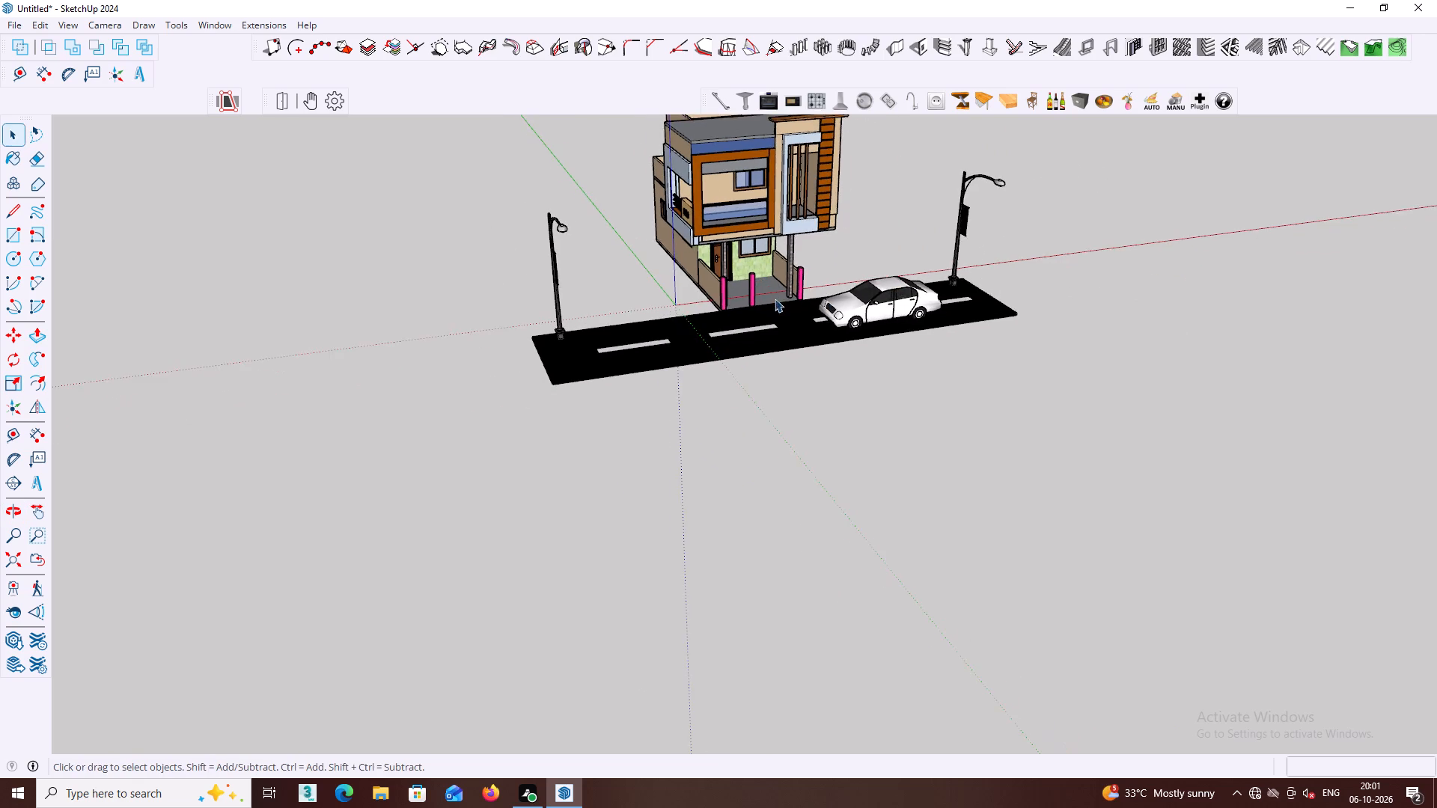
pyautogui.scroll(4, 748, 277)
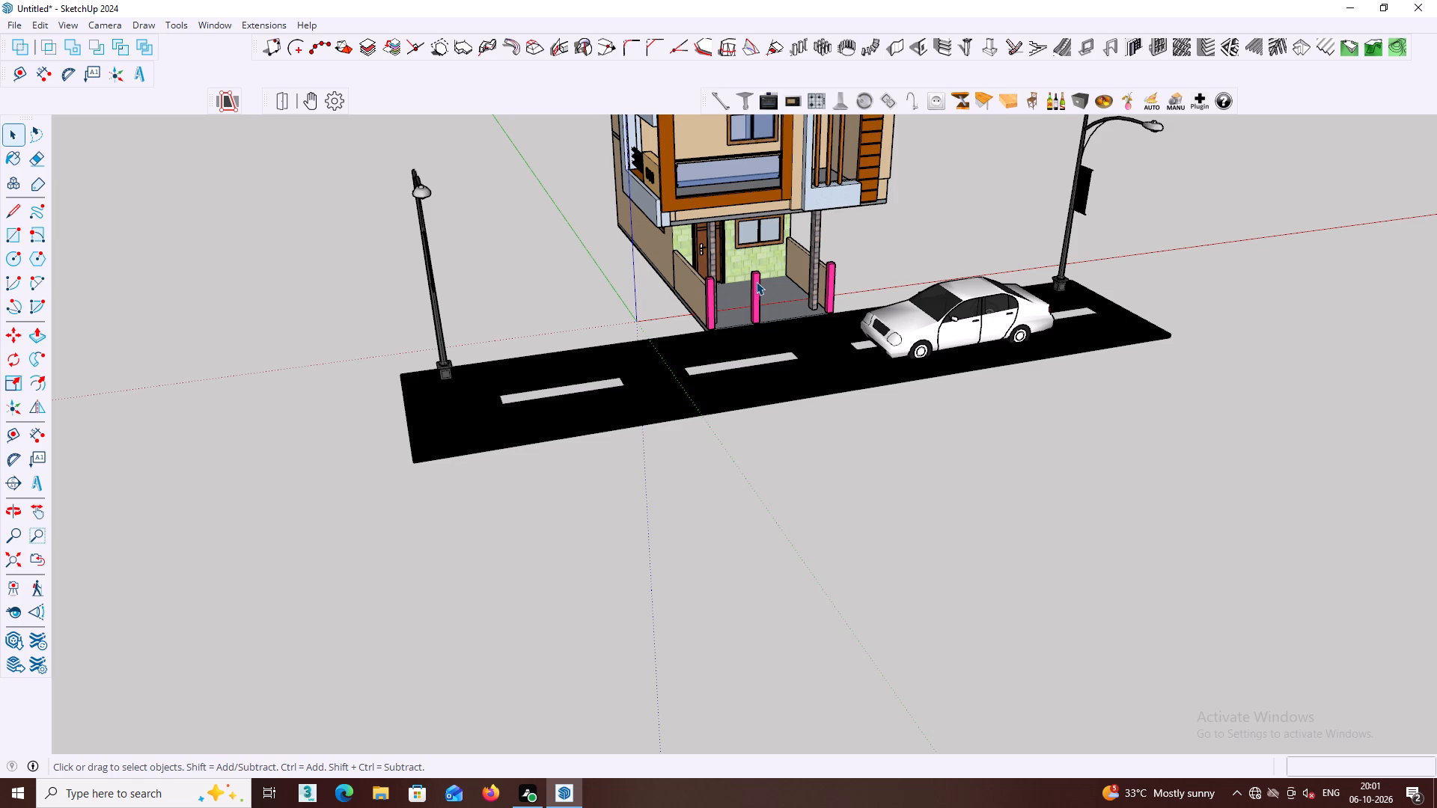
pyautogui.keyDown('shift'); pyautogui.moveTo(744, 285); pyautogui.dragTo(729, 379, button='middle'); pyautogui.keyUp('shift')
pyautogui.scroll(2, 756, 325)
pyautogui.moveTo(756, 328); pyautogui.dragTo(730, 278, button='middle')
pyautogui.scroll(3, 670, 431)
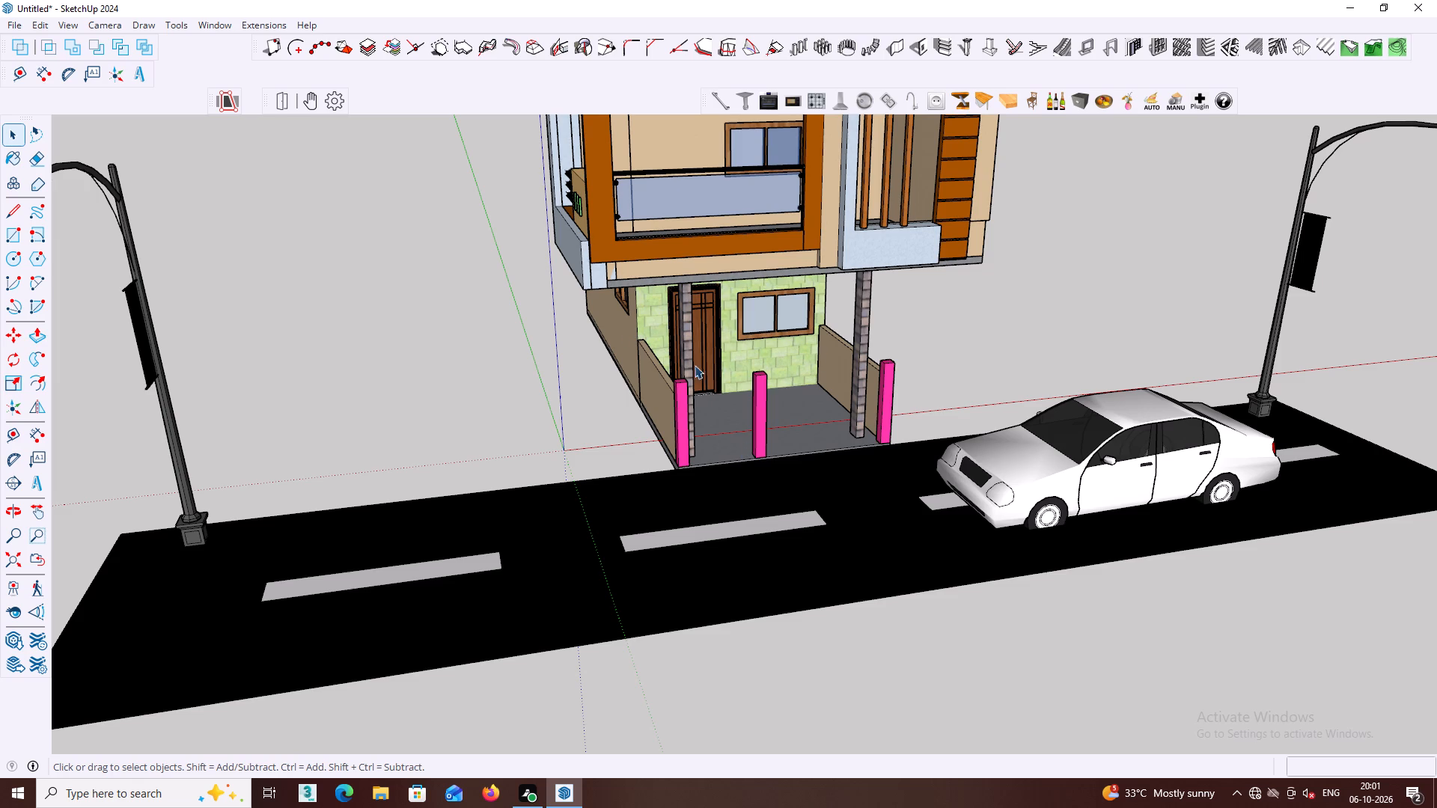
pyautogui.moveTo(739, 395); pyautogui.dragTo(698, 385, button='middle')
pyautogui.scroll(4, 698, 394)
pyautogui.moveTo(695, 394); pyautogui.dragTo(630, 411, button='middle')
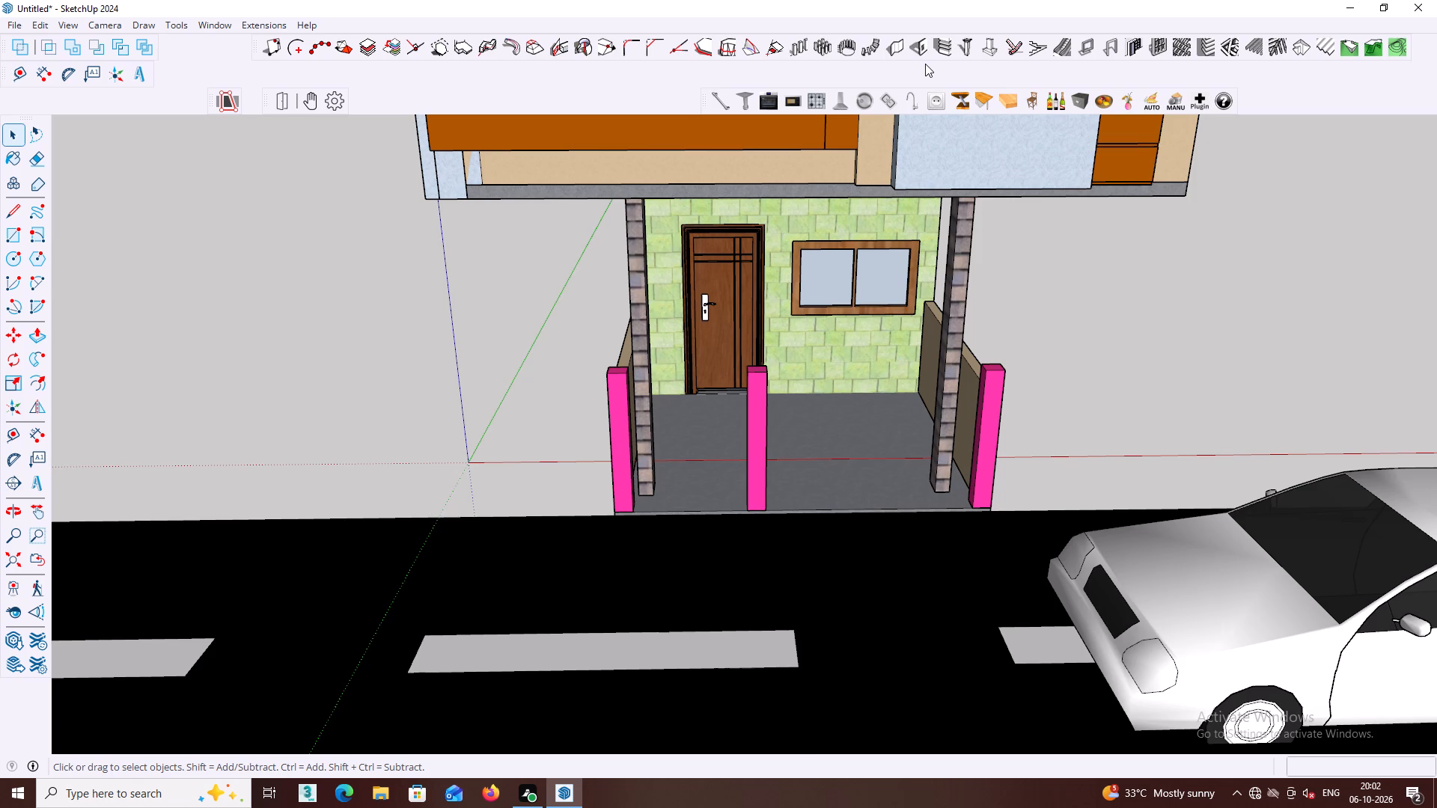
# Show the FenceMaker toolbar.
pyautogui.rightClick(689, 82)
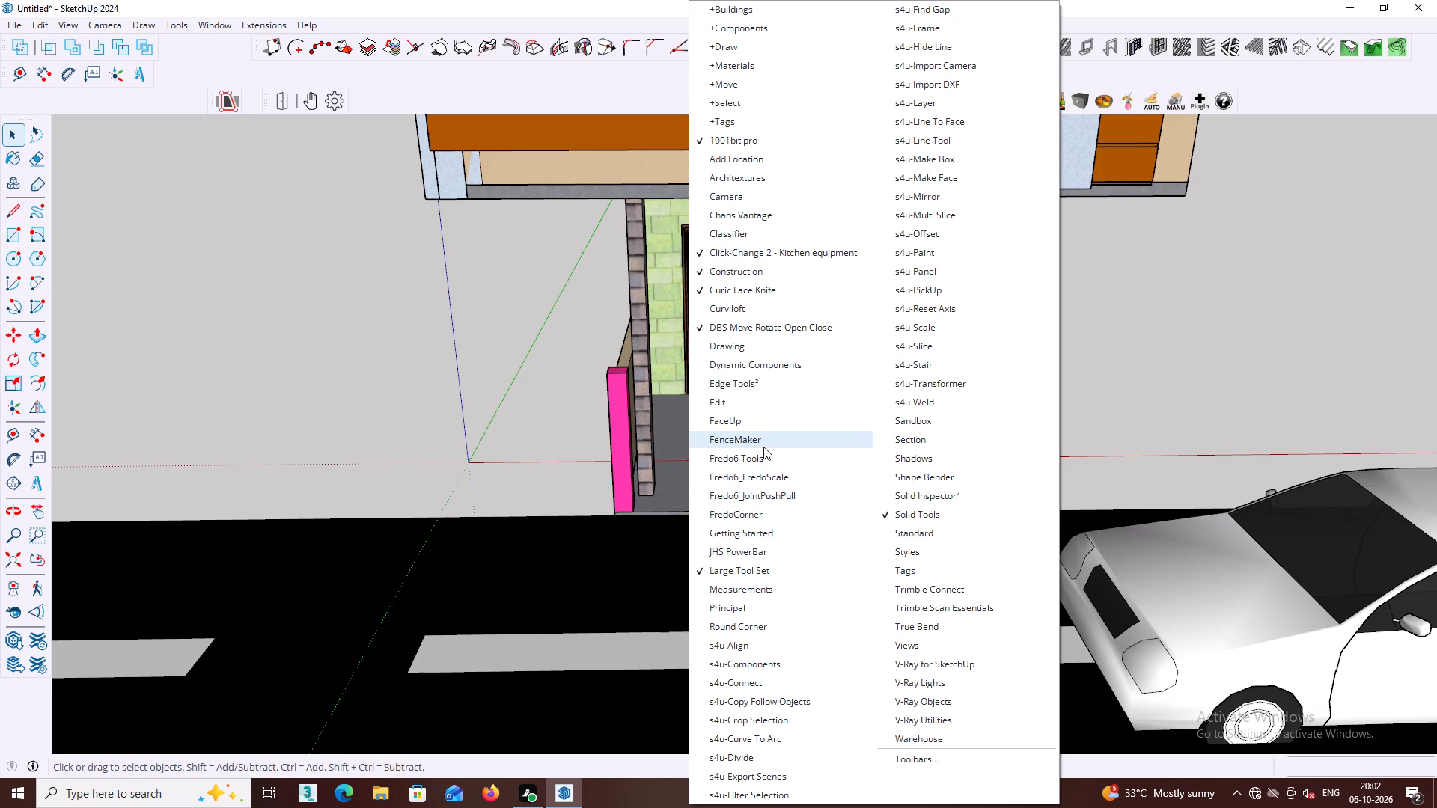
pyautogui.click(763, 447)
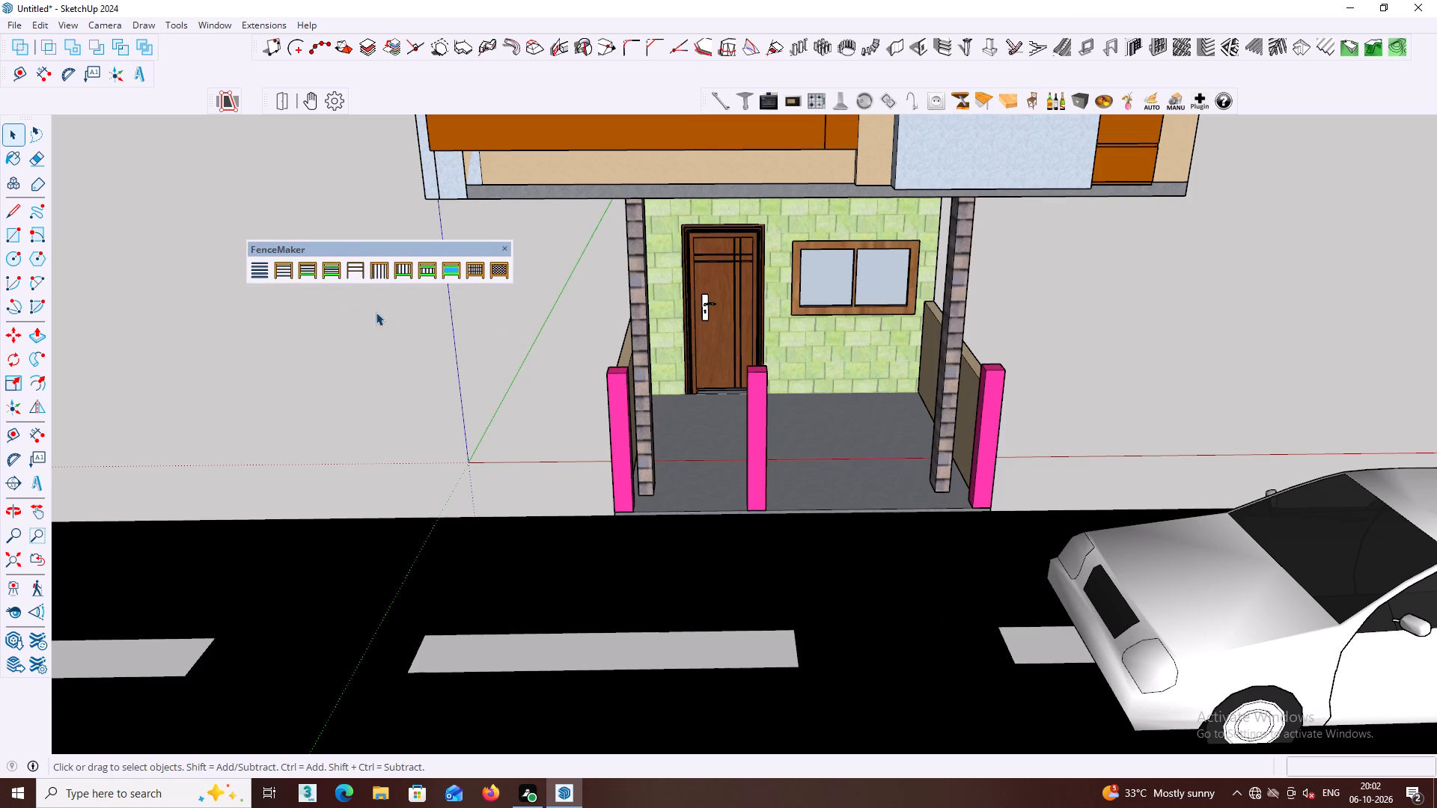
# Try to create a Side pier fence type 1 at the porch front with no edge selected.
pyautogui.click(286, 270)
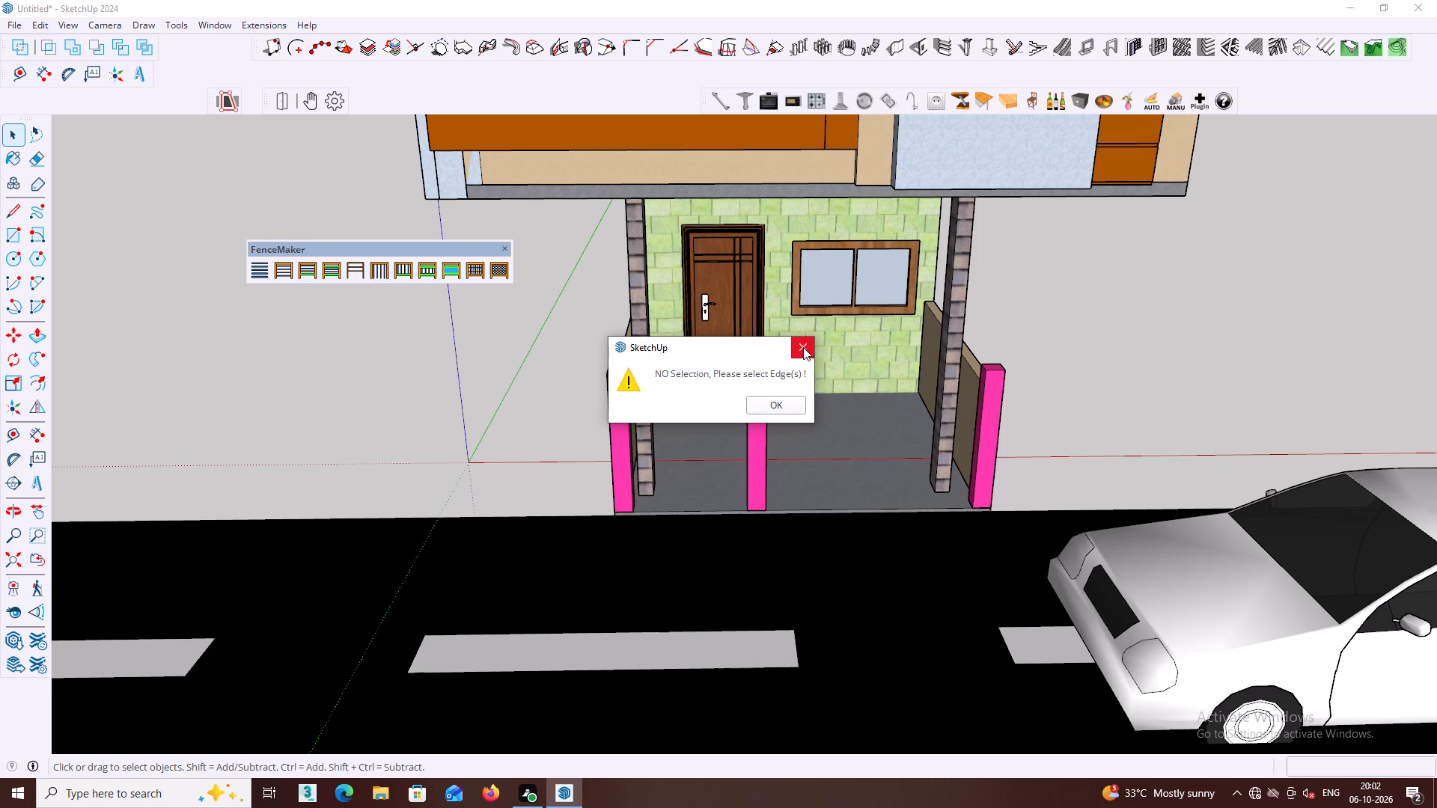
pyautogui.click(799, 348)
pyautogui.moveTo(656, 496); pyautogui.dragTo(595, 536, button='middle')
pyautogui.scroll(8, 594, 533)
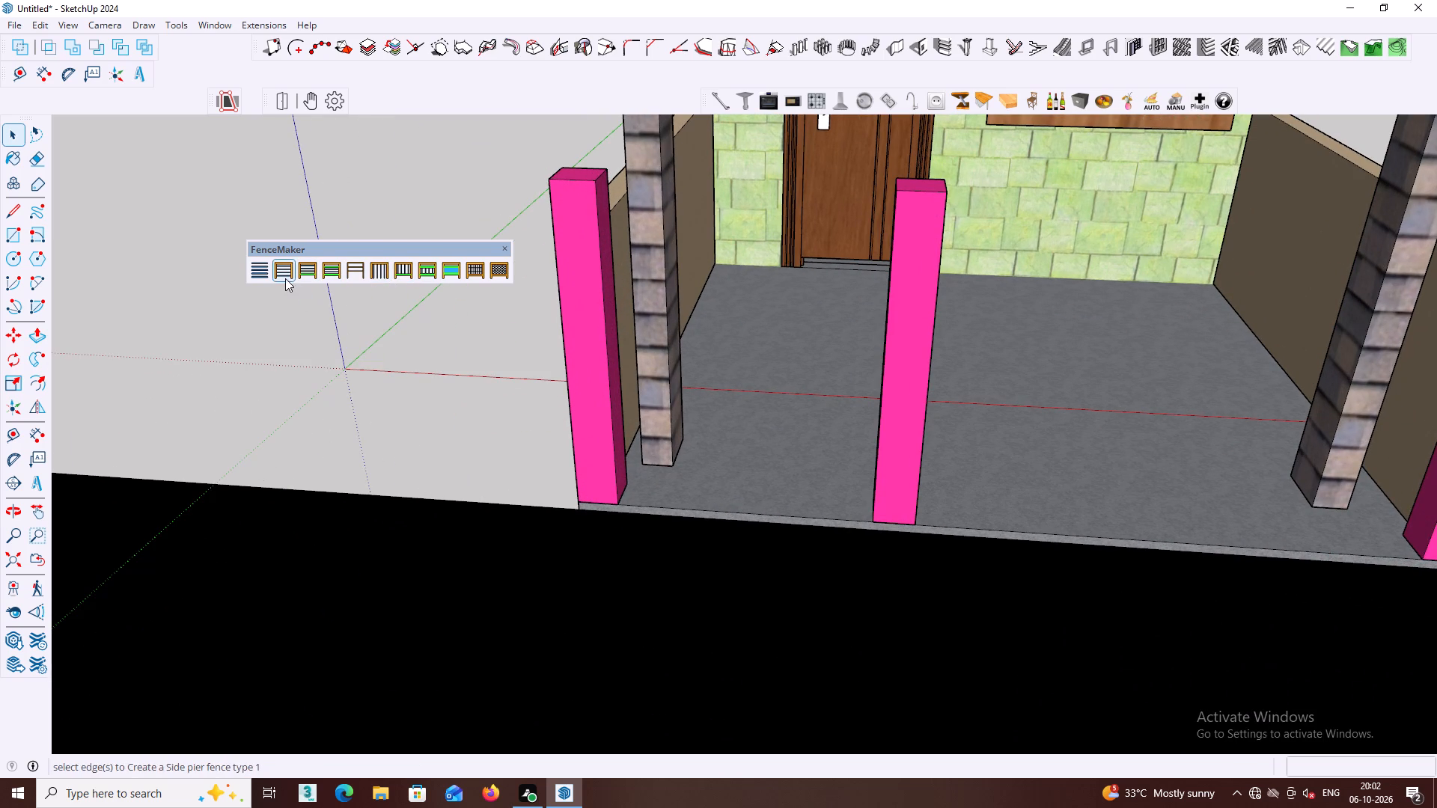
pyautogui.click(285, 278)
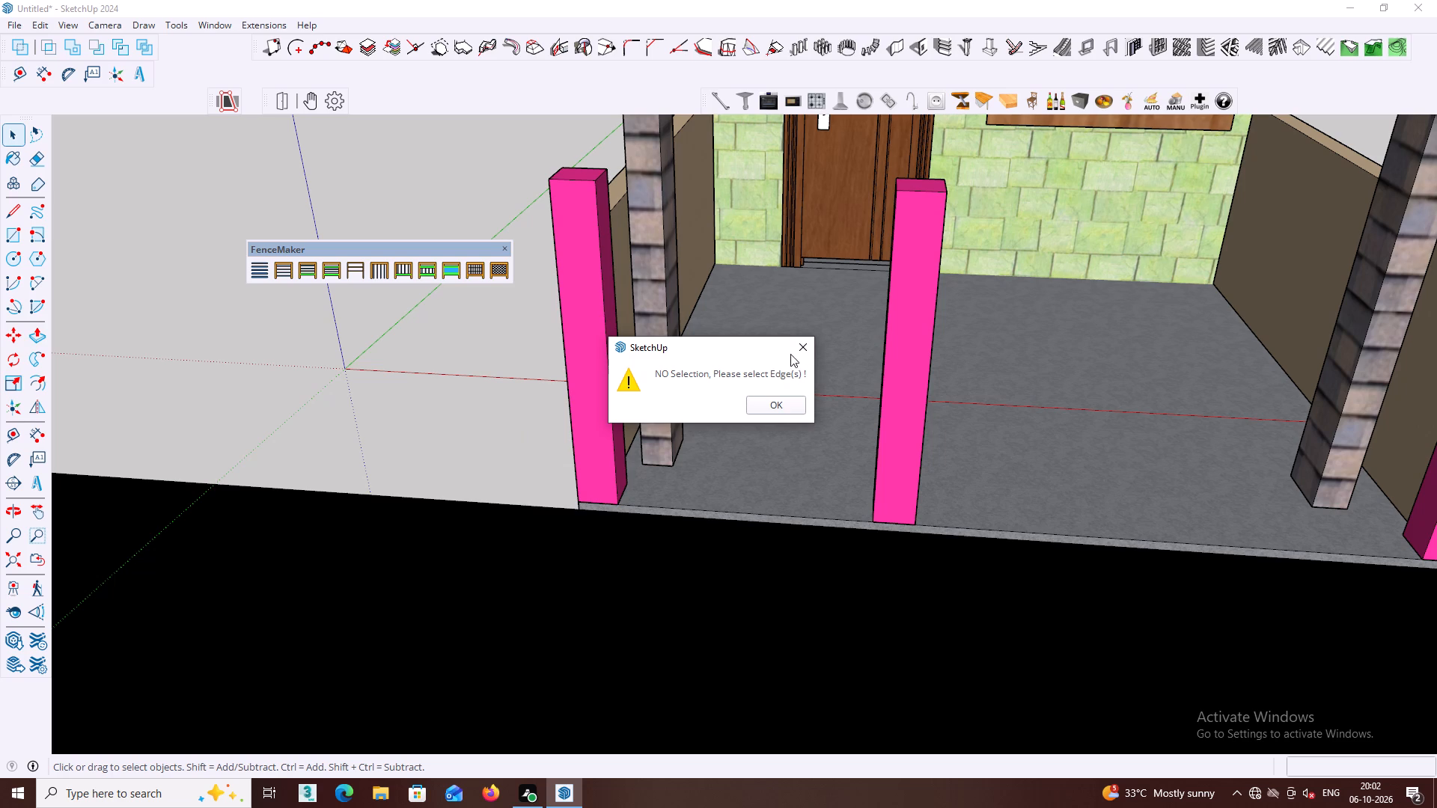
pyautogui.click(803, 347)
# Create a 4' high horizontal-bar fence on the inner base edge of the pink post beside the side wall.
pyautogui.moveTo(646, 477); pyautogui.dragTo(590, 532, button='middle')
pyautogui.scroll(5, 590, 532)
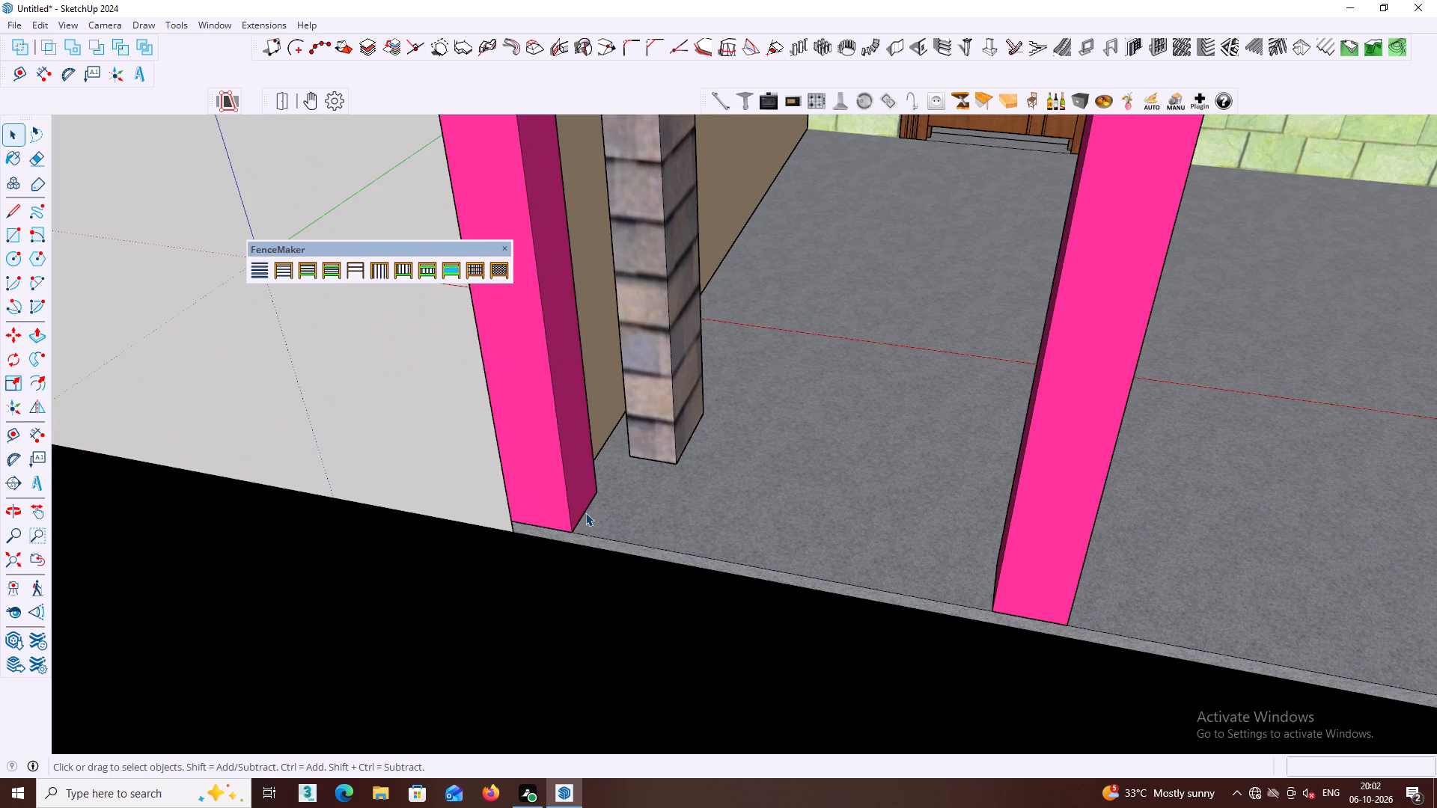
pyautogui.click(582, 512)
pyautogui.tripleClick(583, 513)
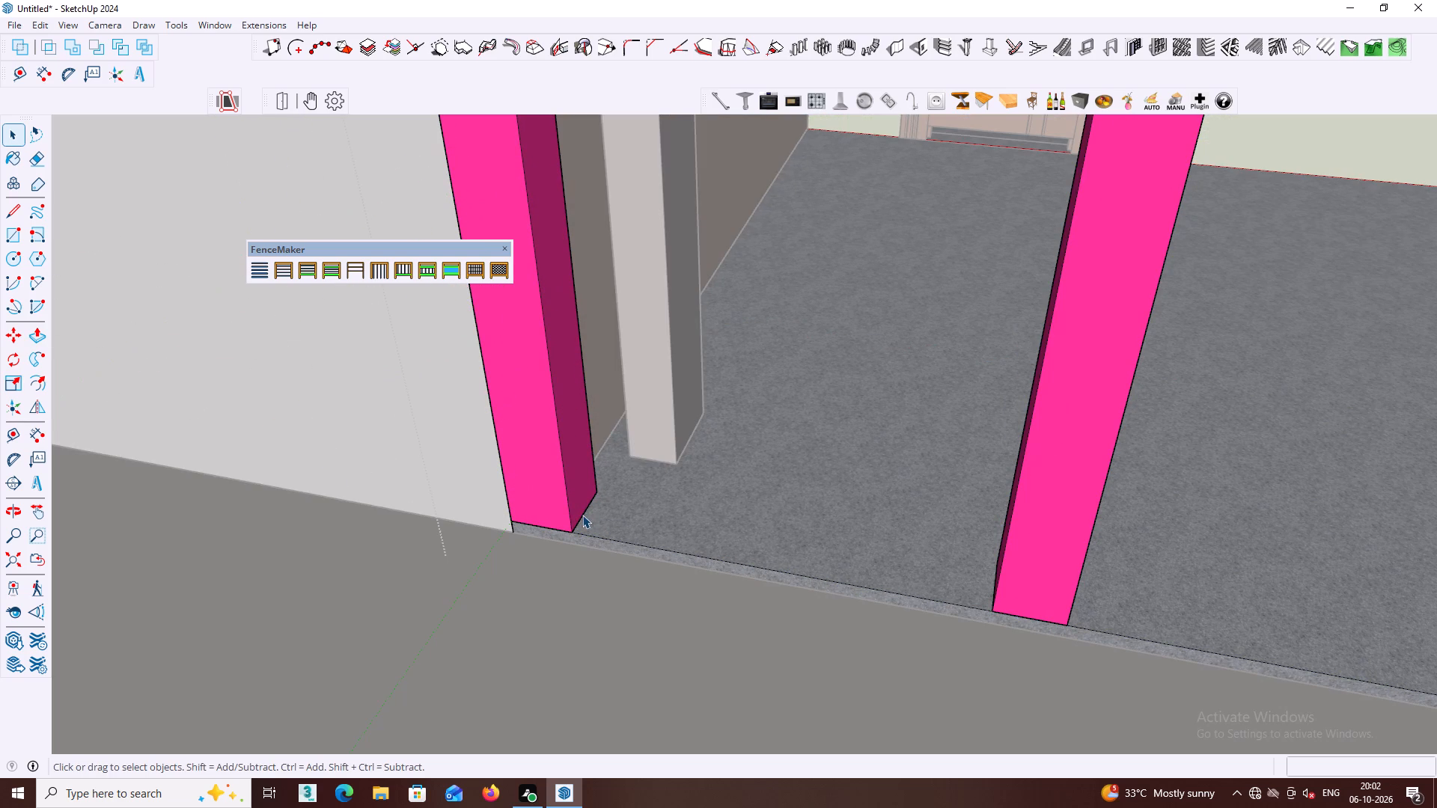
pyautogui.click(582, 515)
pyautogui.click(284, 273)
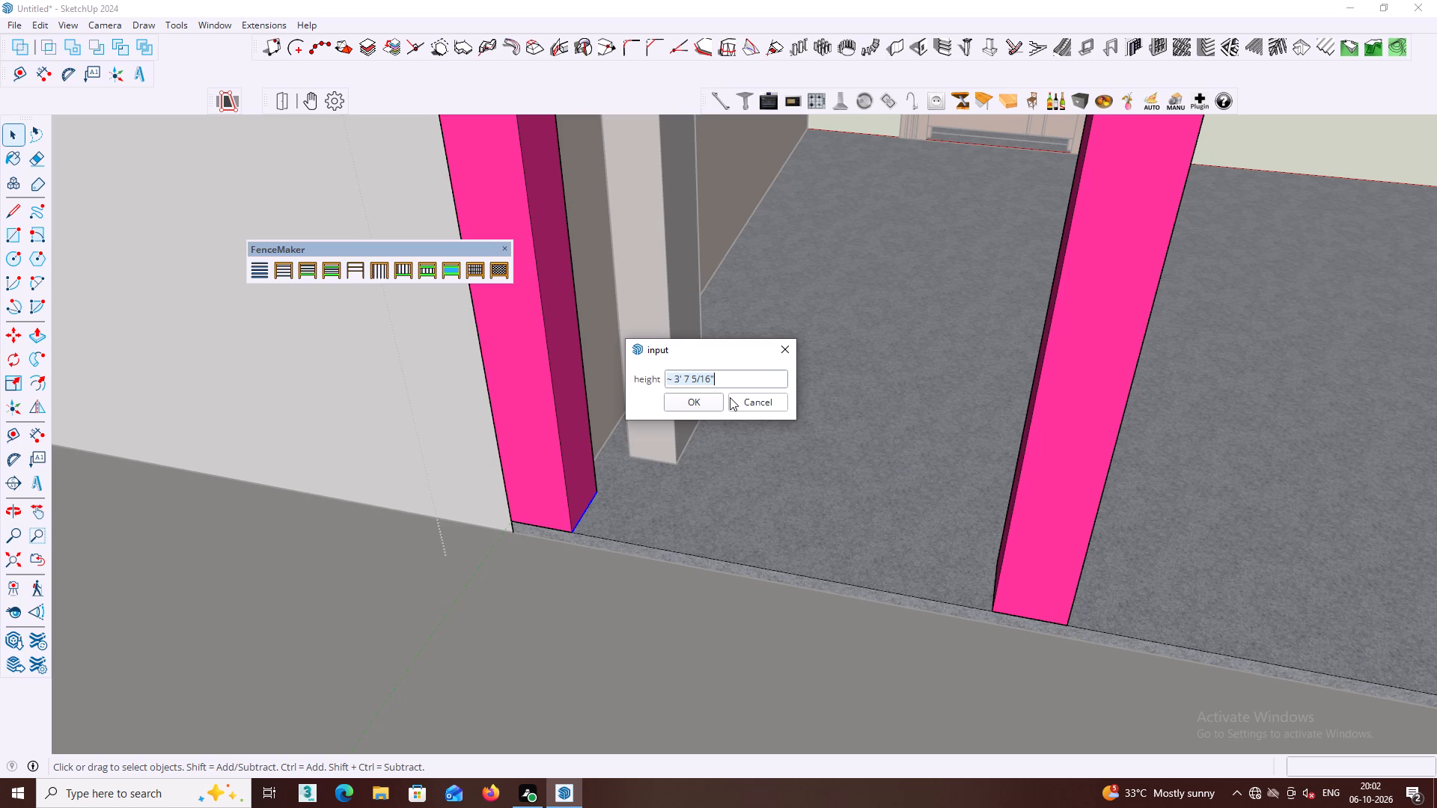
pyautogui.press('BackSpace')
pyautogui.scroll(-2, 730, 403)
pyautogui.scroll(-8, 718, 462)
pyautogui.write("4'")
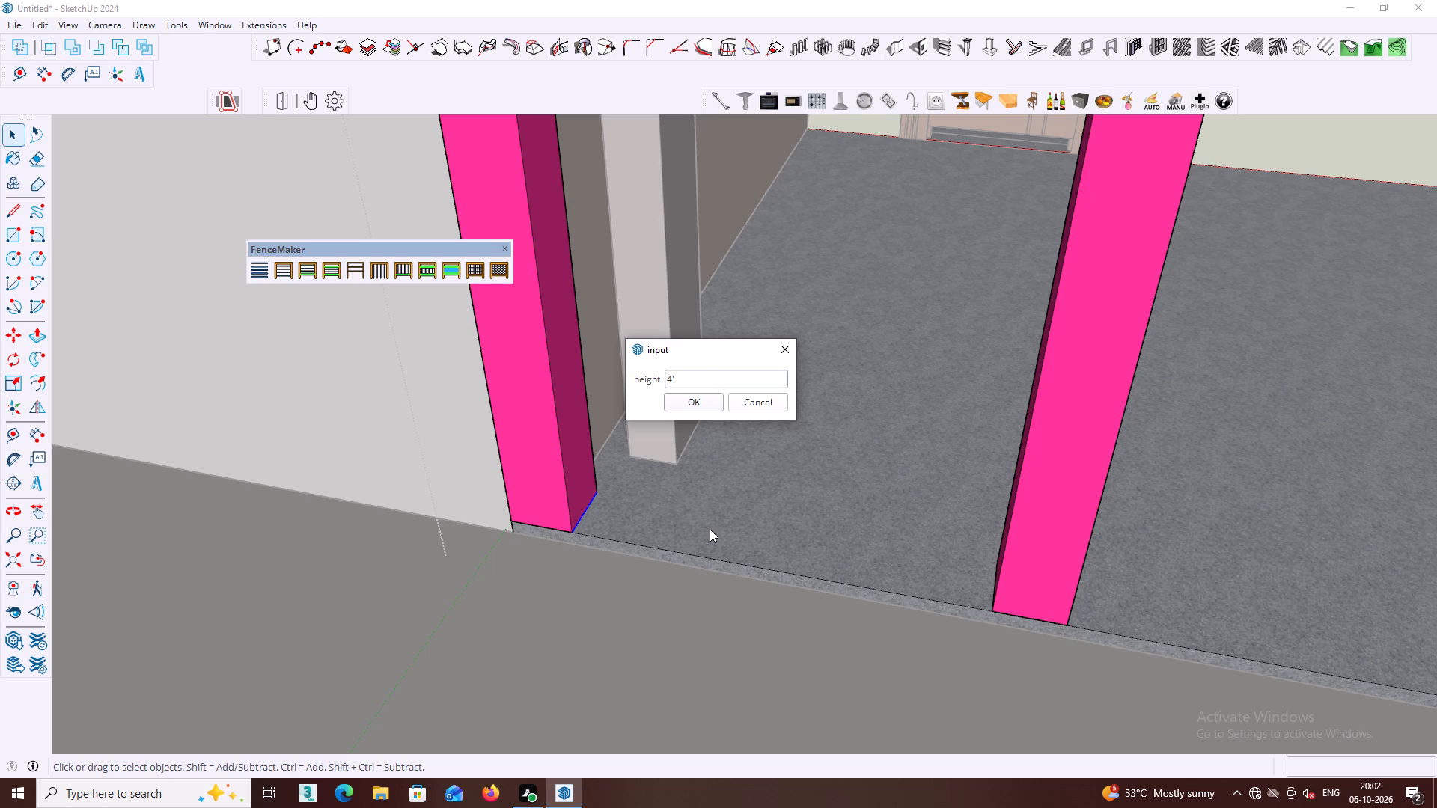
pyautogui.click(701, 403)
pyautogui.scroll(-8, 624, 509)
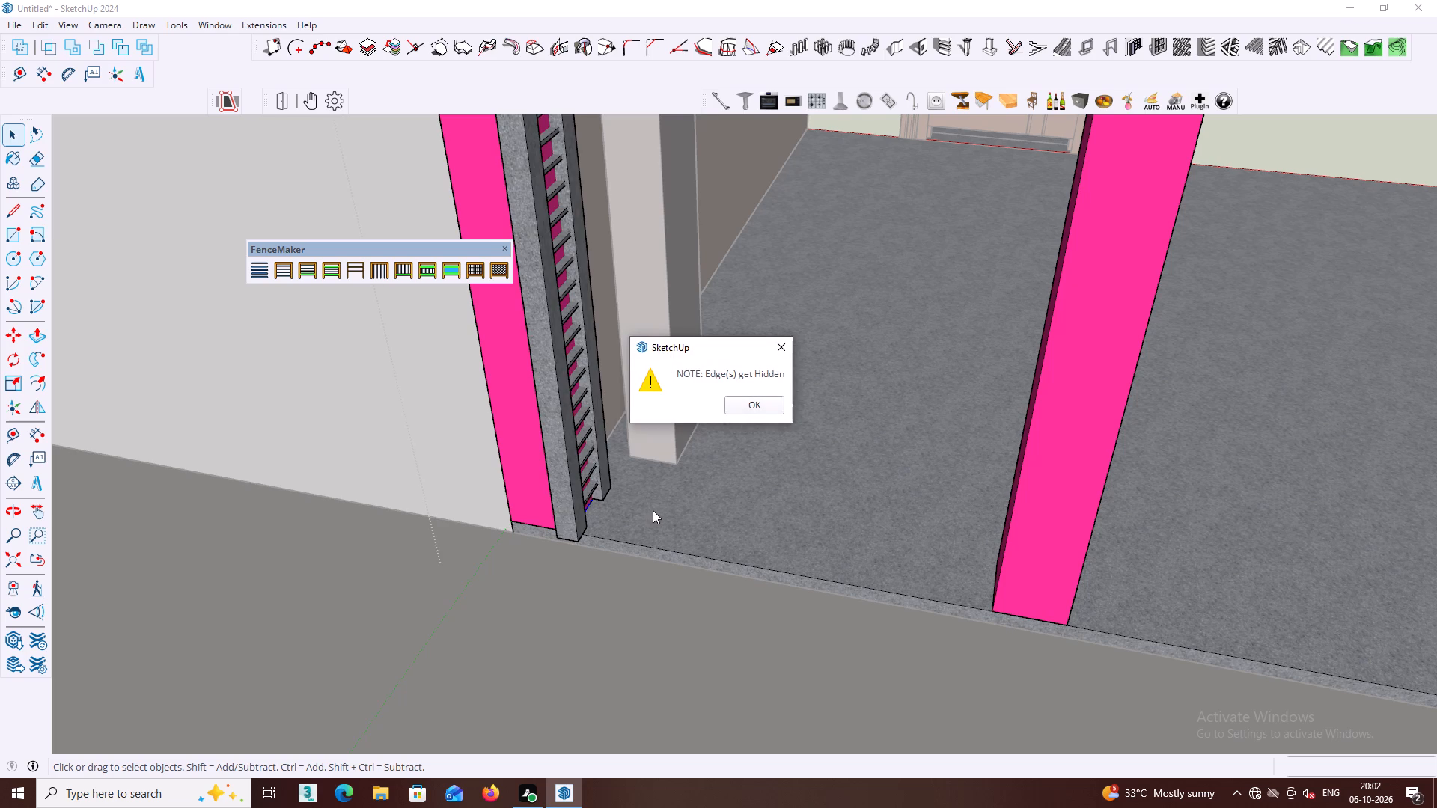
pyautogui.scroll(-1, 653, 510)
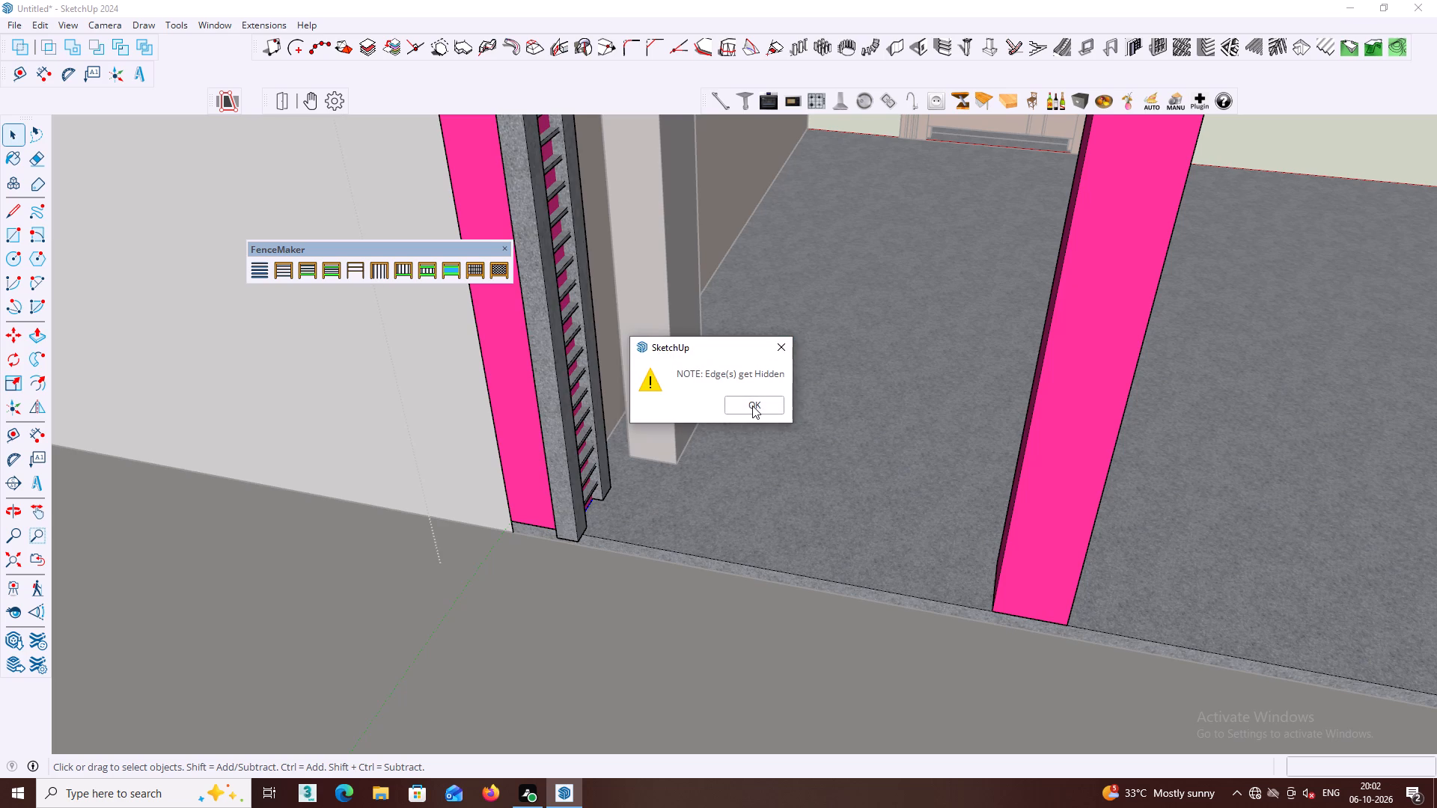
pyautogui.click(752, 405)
# Examine the new fence against the corner pink post and the opening to the neighbouring post.
pyautogui.scroll(-2, 626, 479)
pyautogui.scroll(-1, 556, 423)
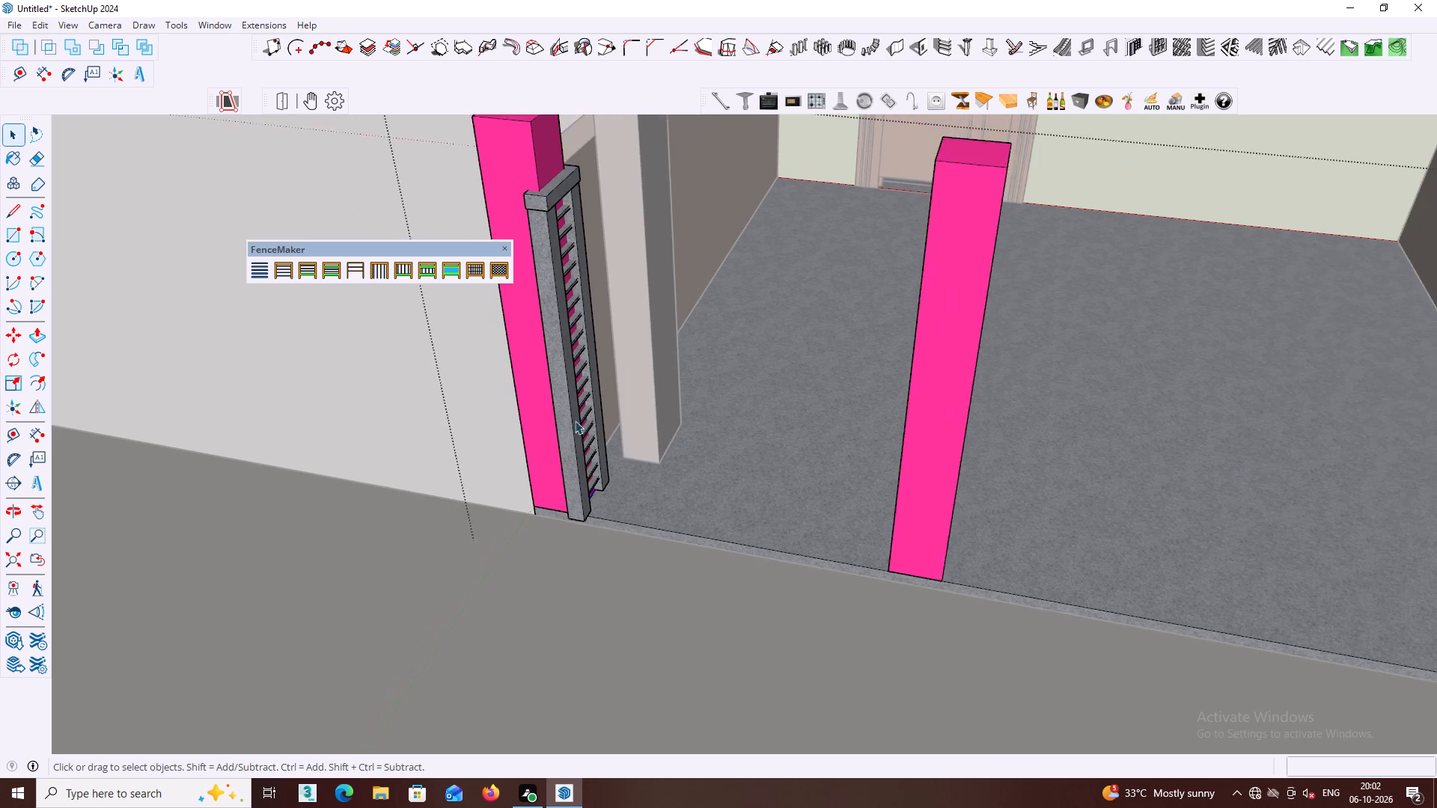
pyautogui.scroll(-2, 575, 420)
pyautogui.moveTo(606, 389); pyautogui.dragTo(653, 401, button='middle')
pyautogui.scroll(-1, 608, 389)
pyautogui.scroll(2, 589, 349)
pyautogui.moveTo(594, 350); pyautogui.dragTo(615, 355, button='middle')
pyautogui.scroll(3, 588, 296)
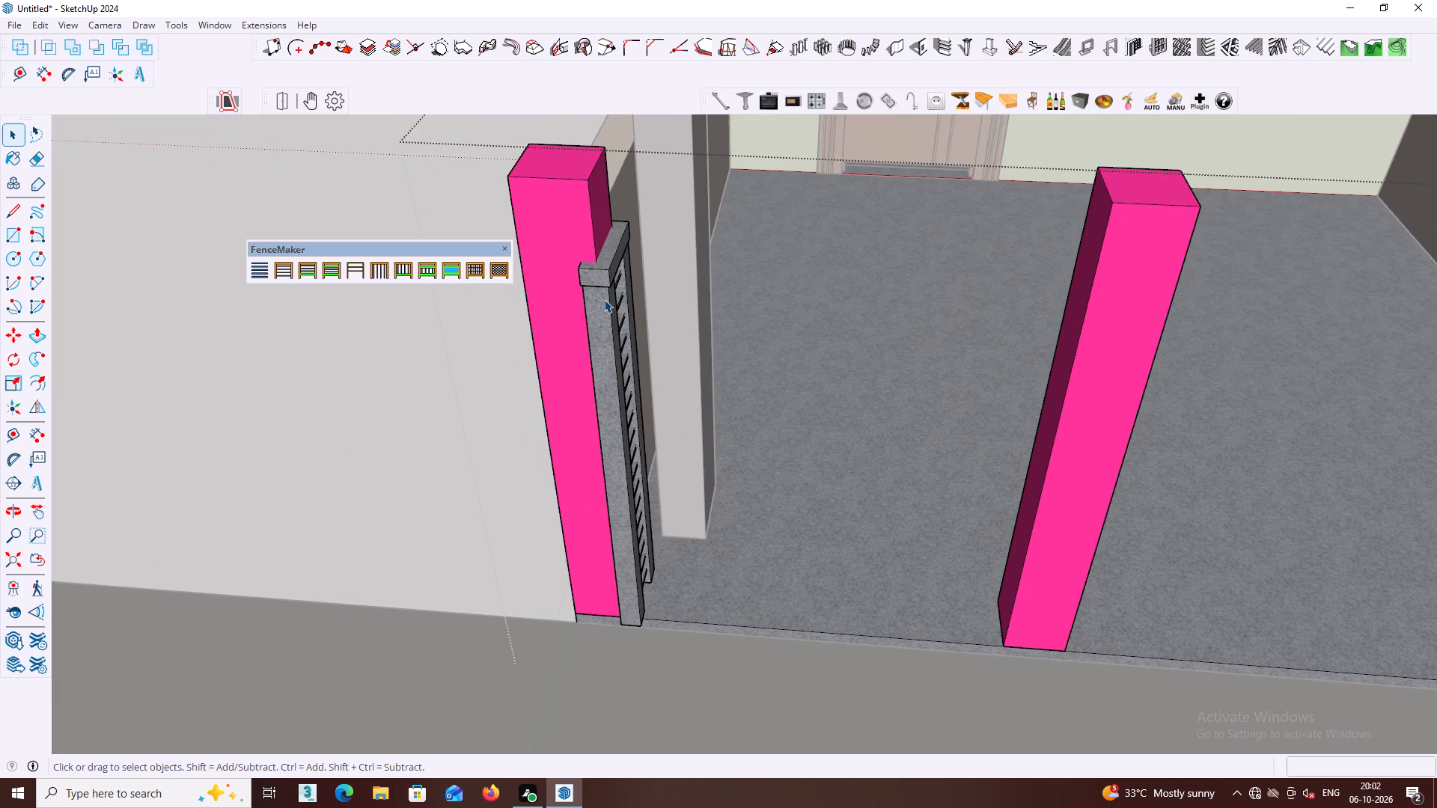
pyautogui.scroll(-1, 632, 293)
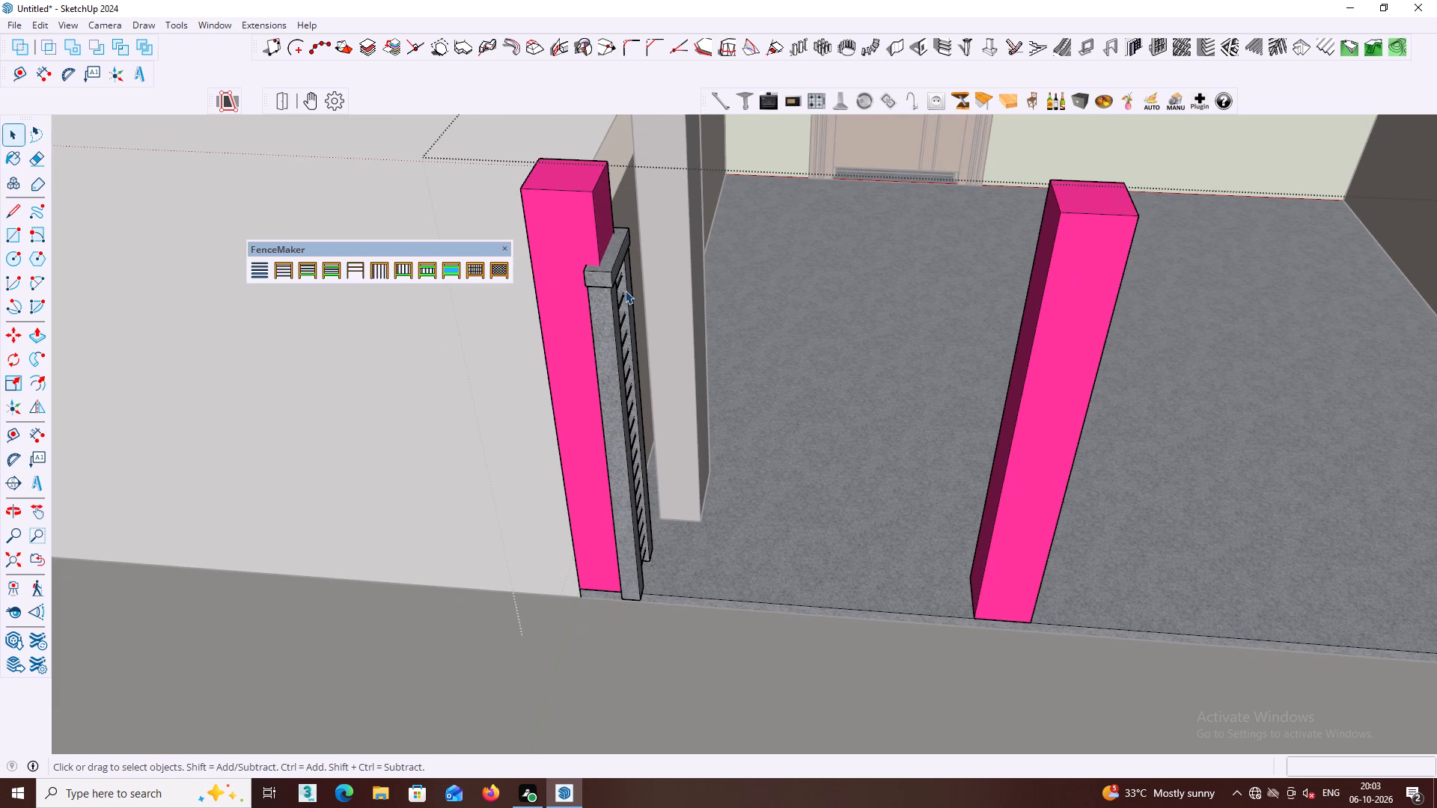
pyautogui.scroll(2, 633, 582)
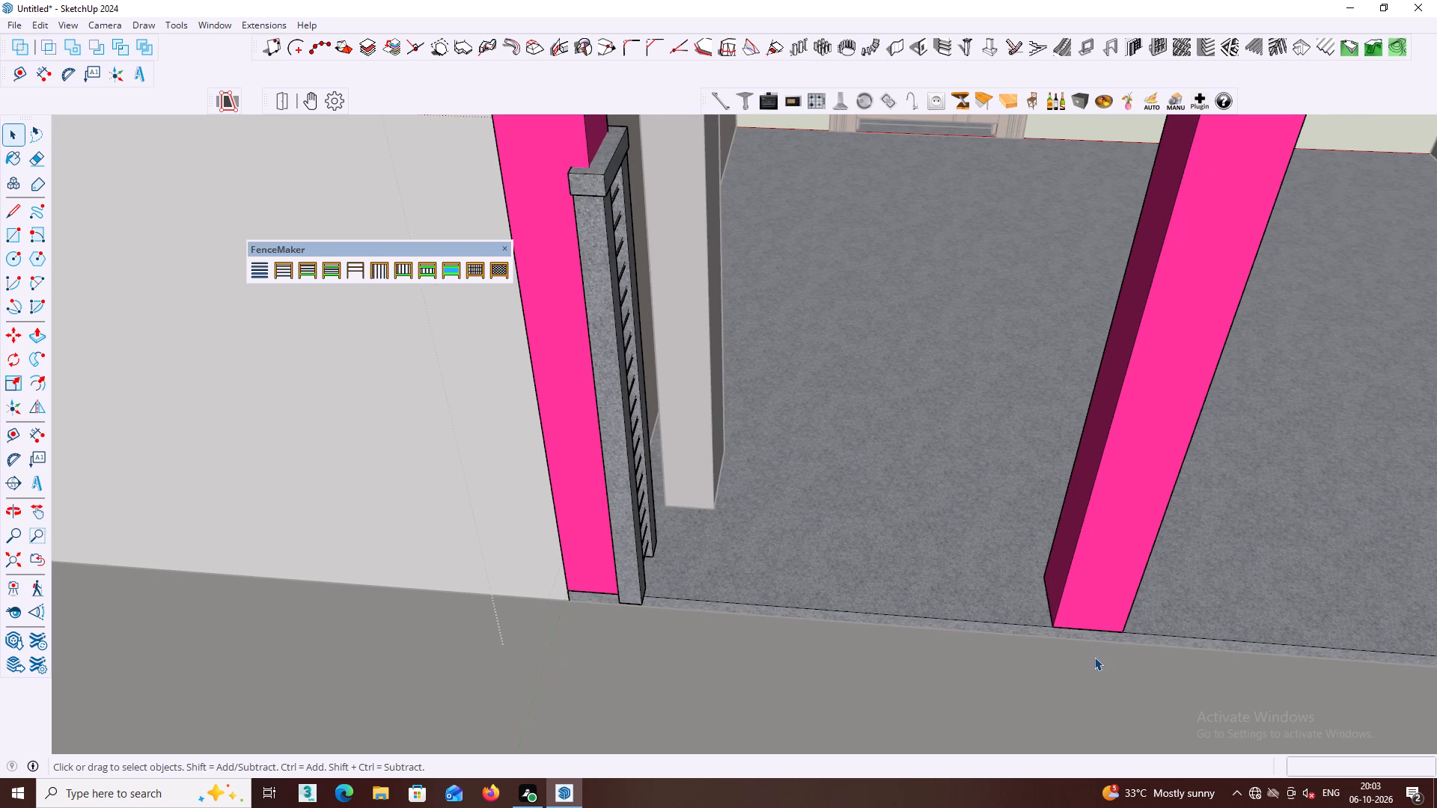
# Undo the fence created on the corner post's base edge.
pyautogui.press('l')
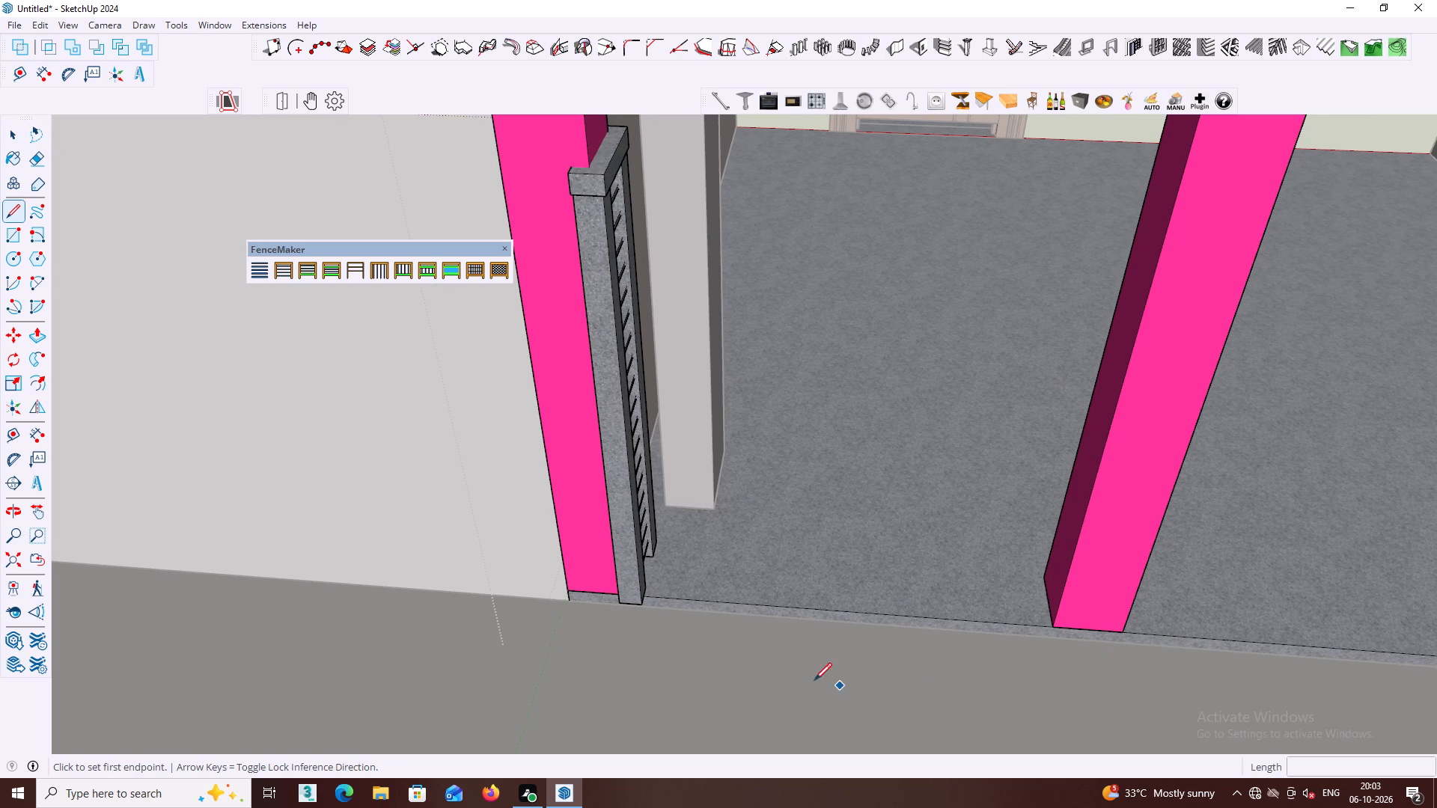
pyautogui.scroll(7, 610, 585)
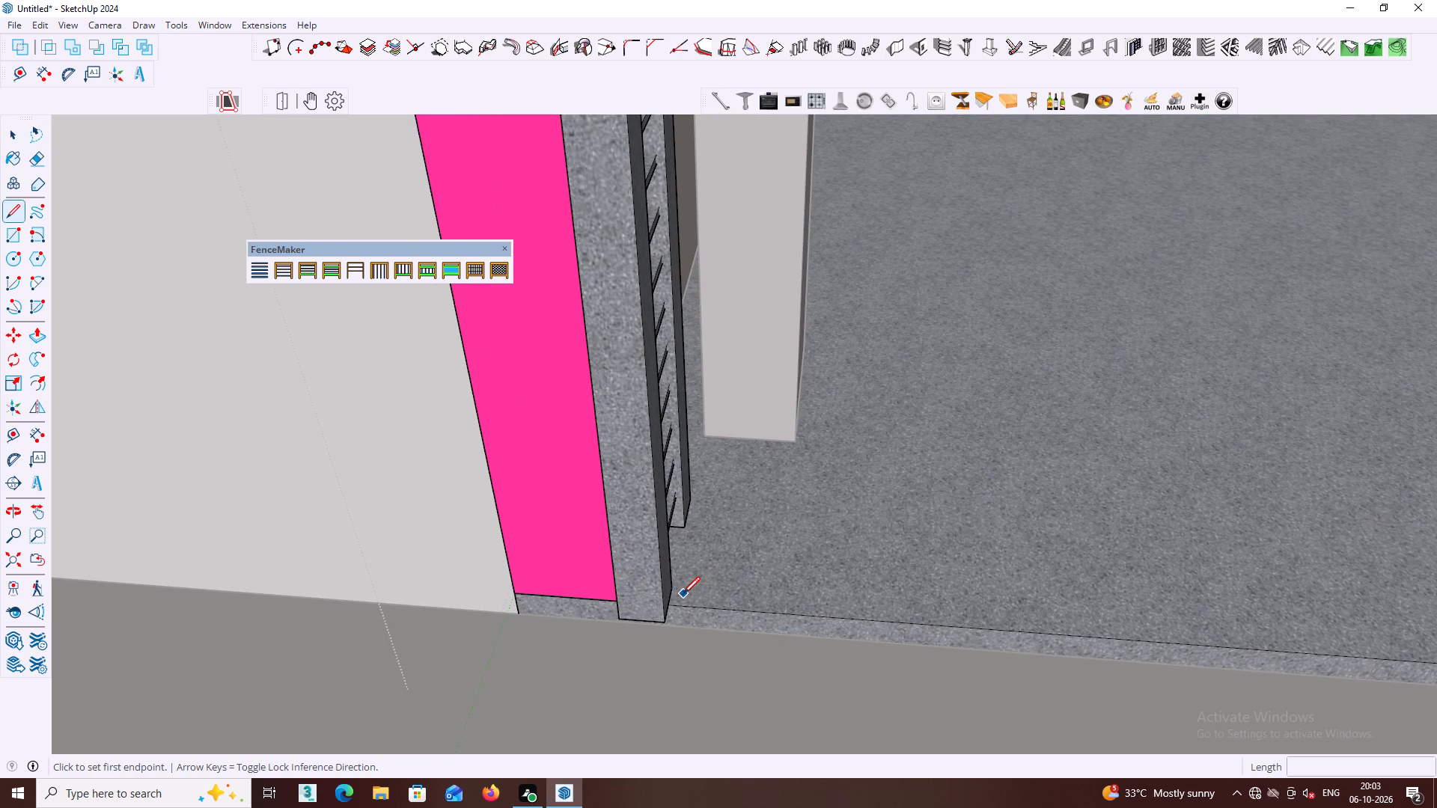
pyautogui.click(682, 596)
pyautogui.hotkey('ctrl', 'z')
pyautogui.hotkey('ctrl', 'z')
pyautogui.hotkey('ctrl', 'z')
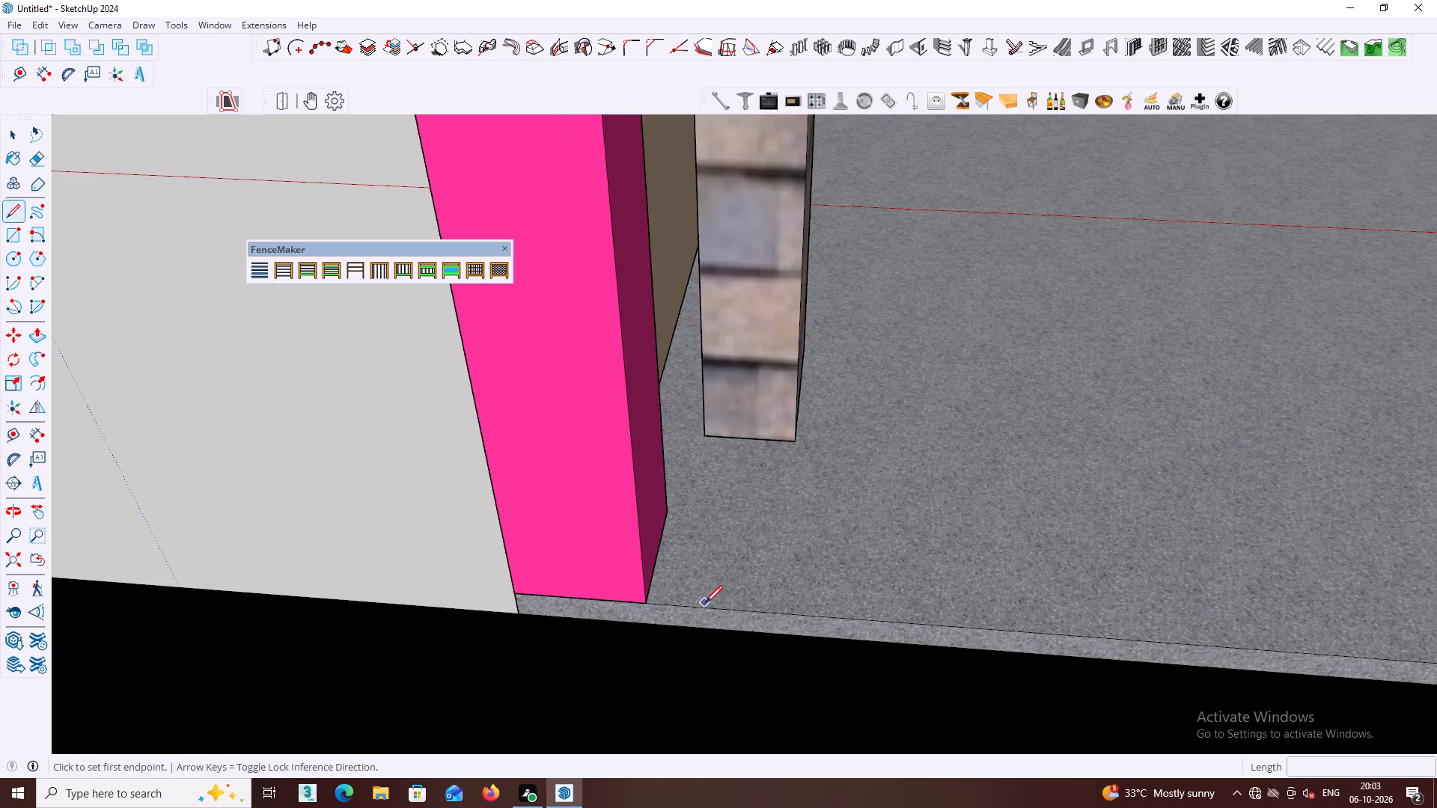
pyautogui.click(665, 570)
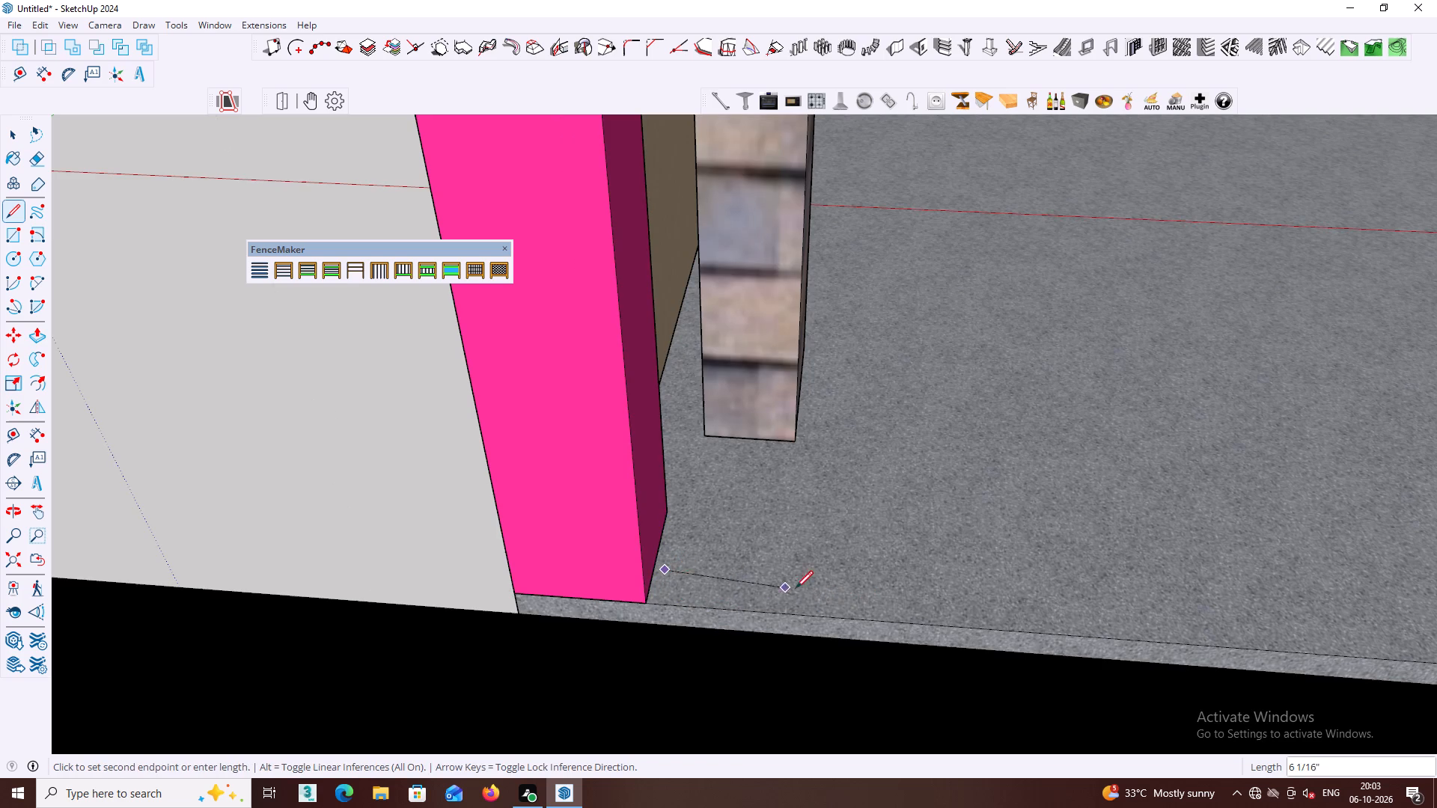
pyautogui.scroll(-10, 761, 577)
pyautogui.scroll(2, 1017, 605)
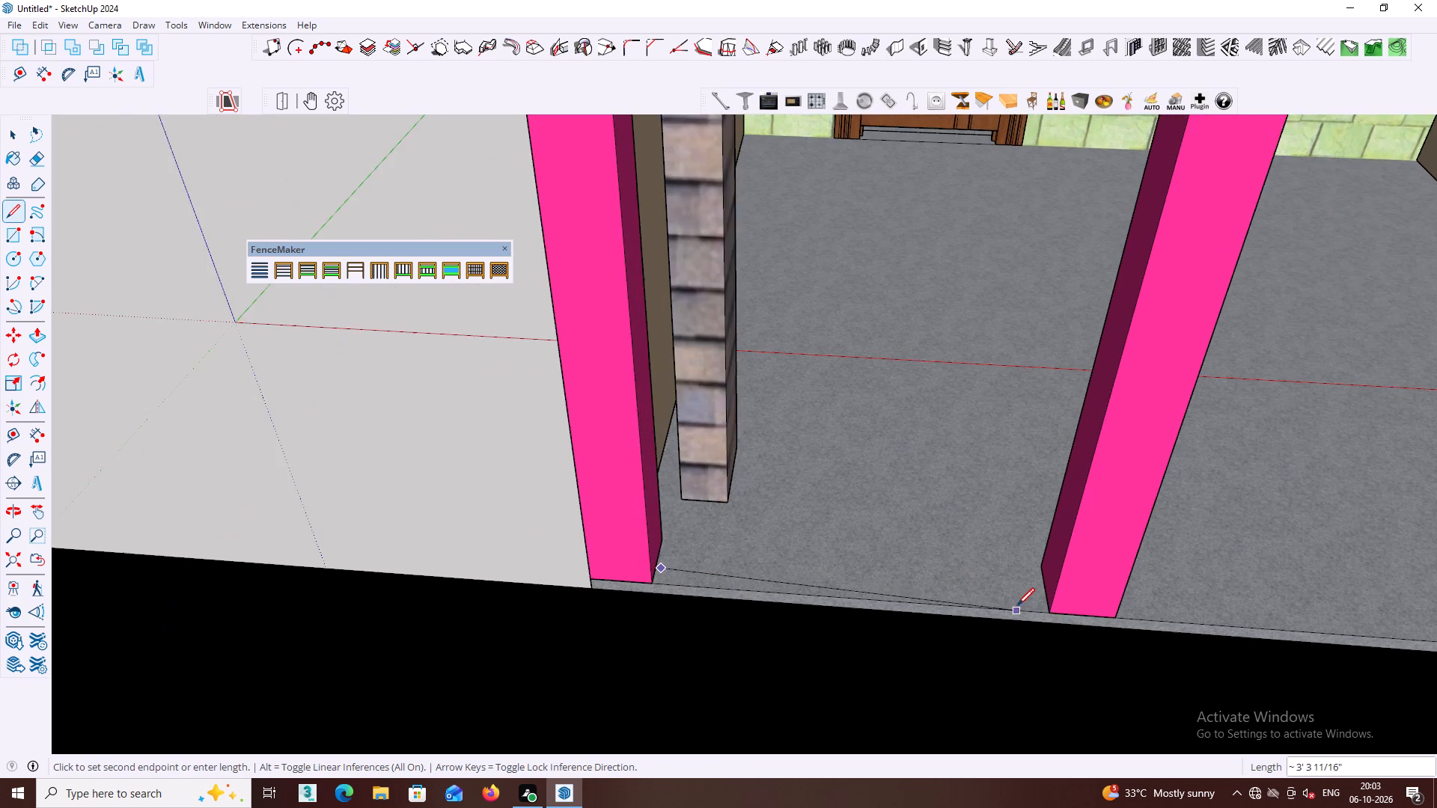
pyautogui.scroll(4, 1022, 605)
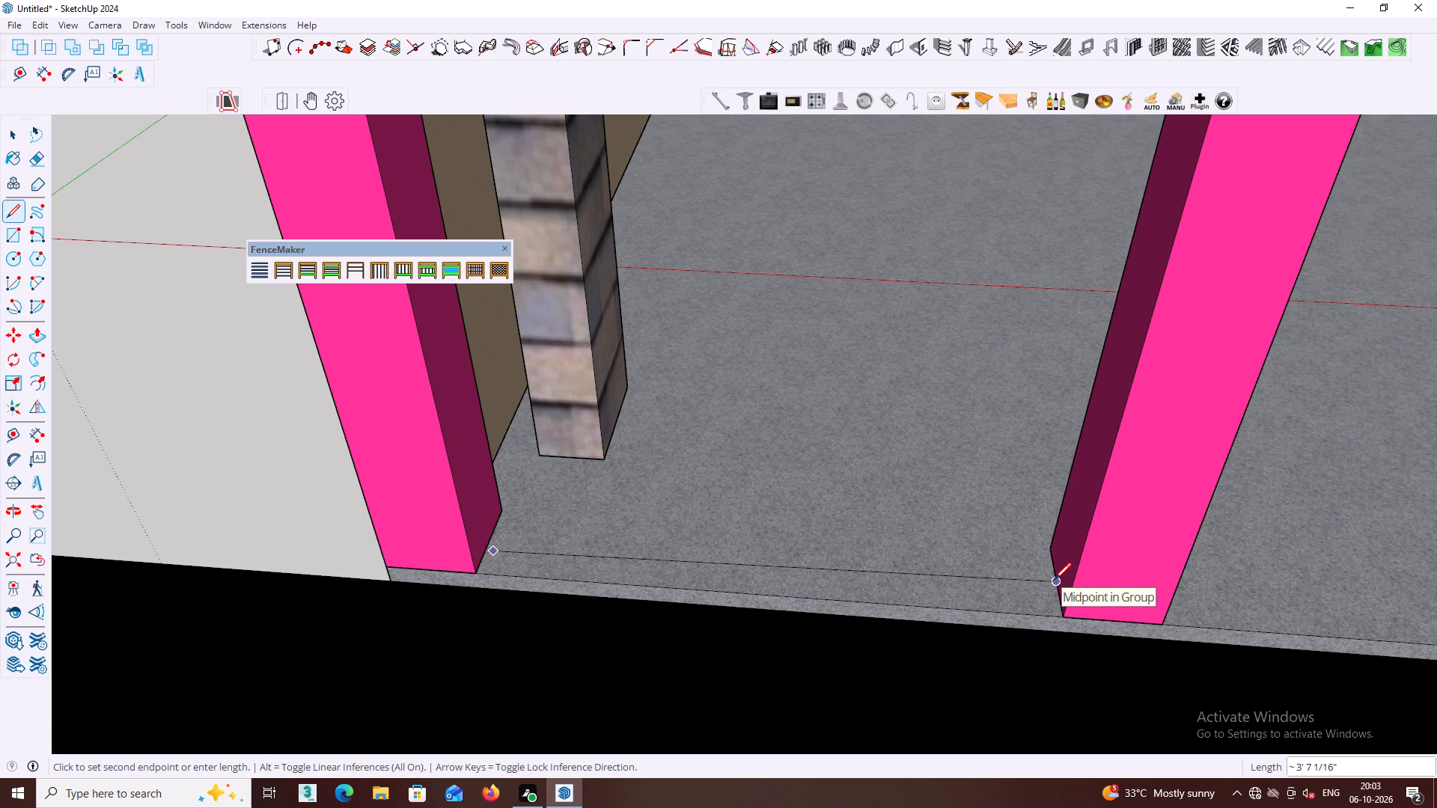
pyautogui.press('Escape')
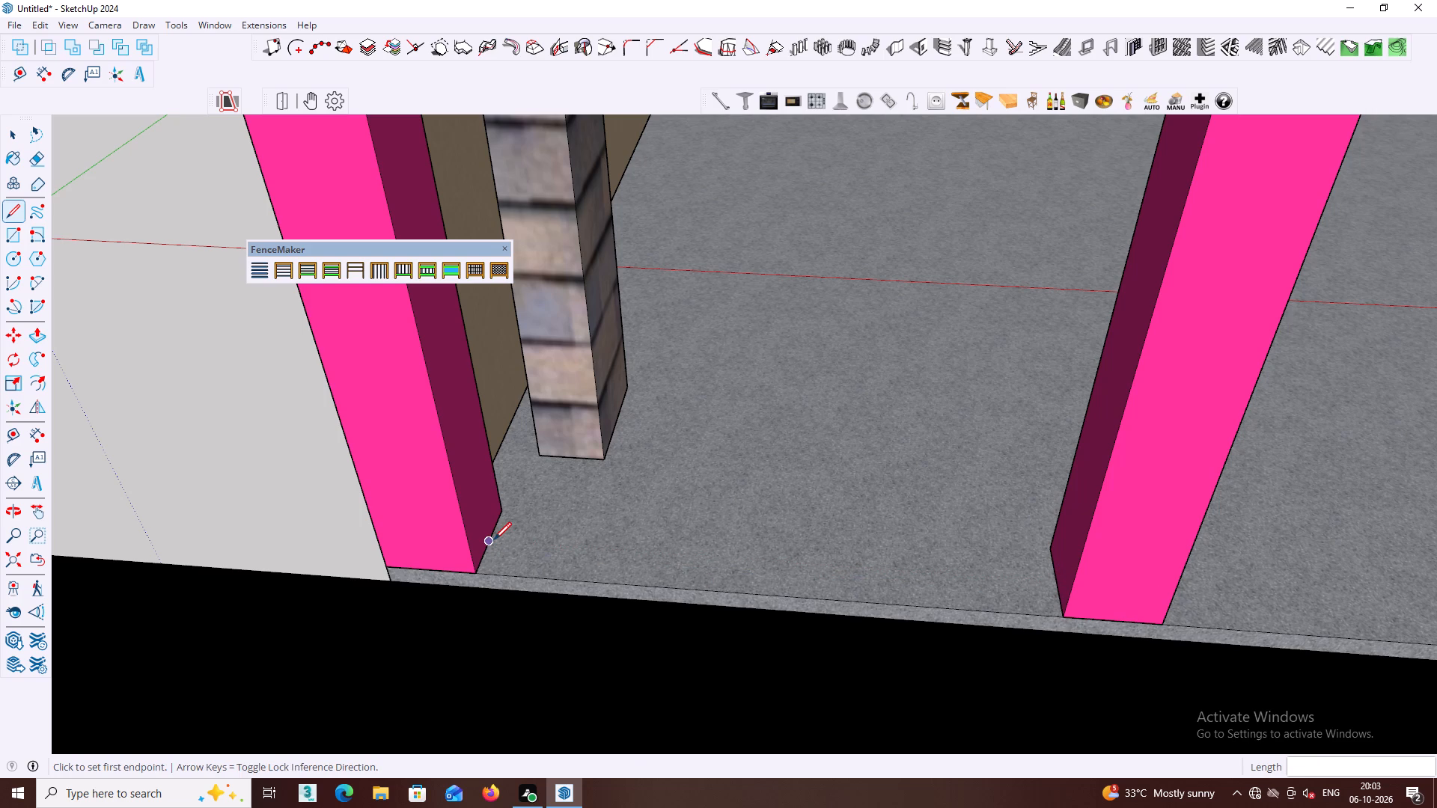
# Draw a line across the porch floor joining the midpoints of the two pink posts' facing base edges.
pyautogui.click(494, 539)
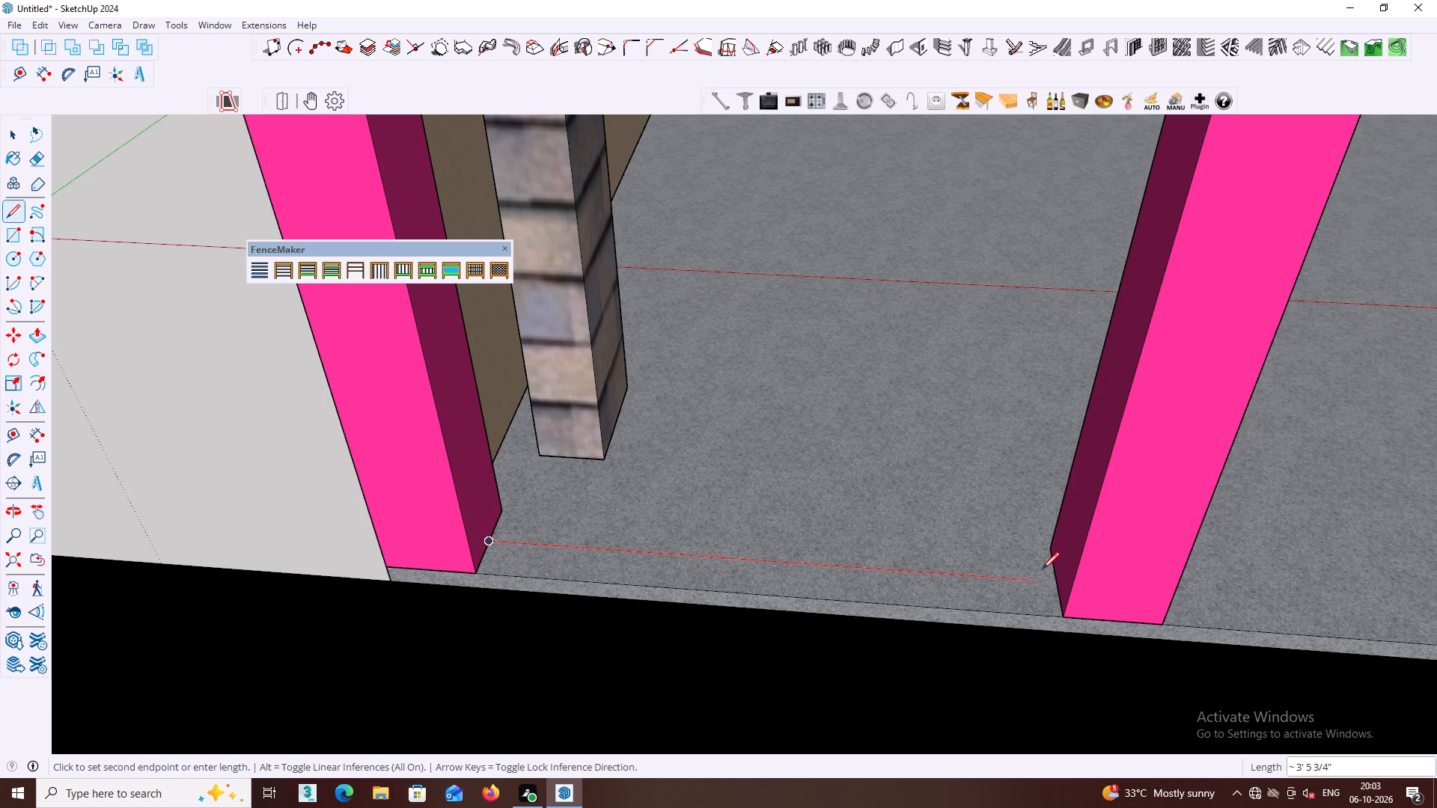
pyautogui.click(1055, 581)
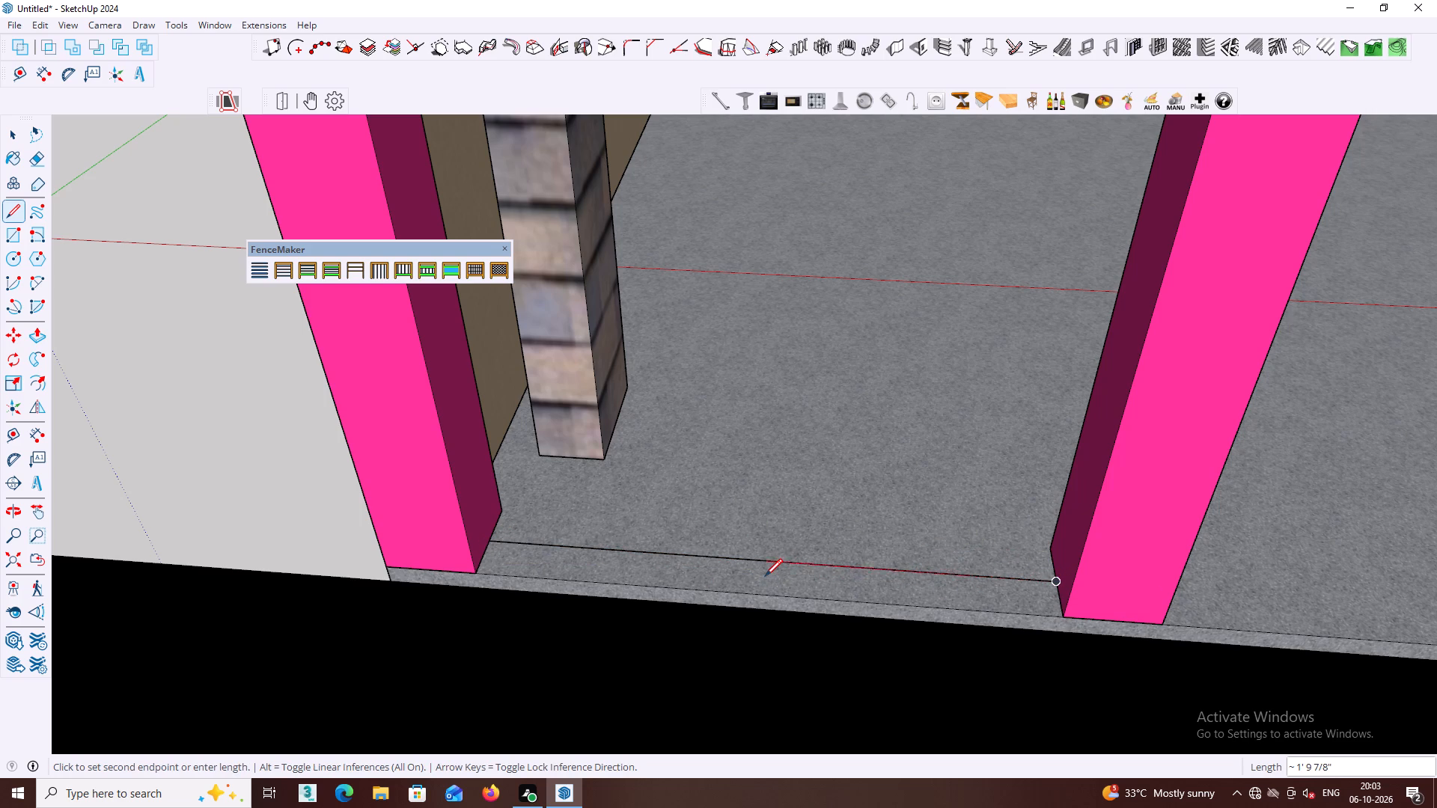
pyautogui.press('space')
pyautogui.write('n')
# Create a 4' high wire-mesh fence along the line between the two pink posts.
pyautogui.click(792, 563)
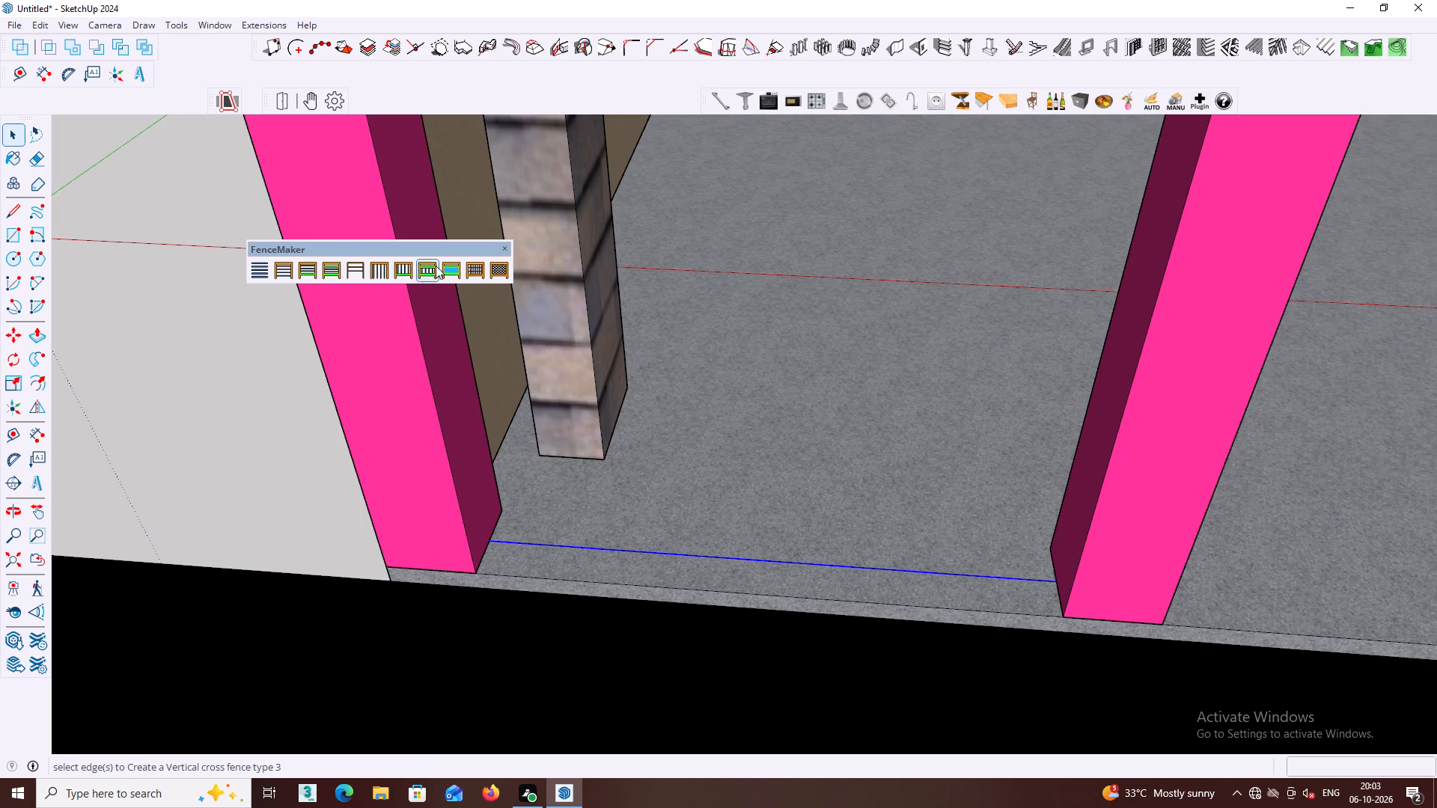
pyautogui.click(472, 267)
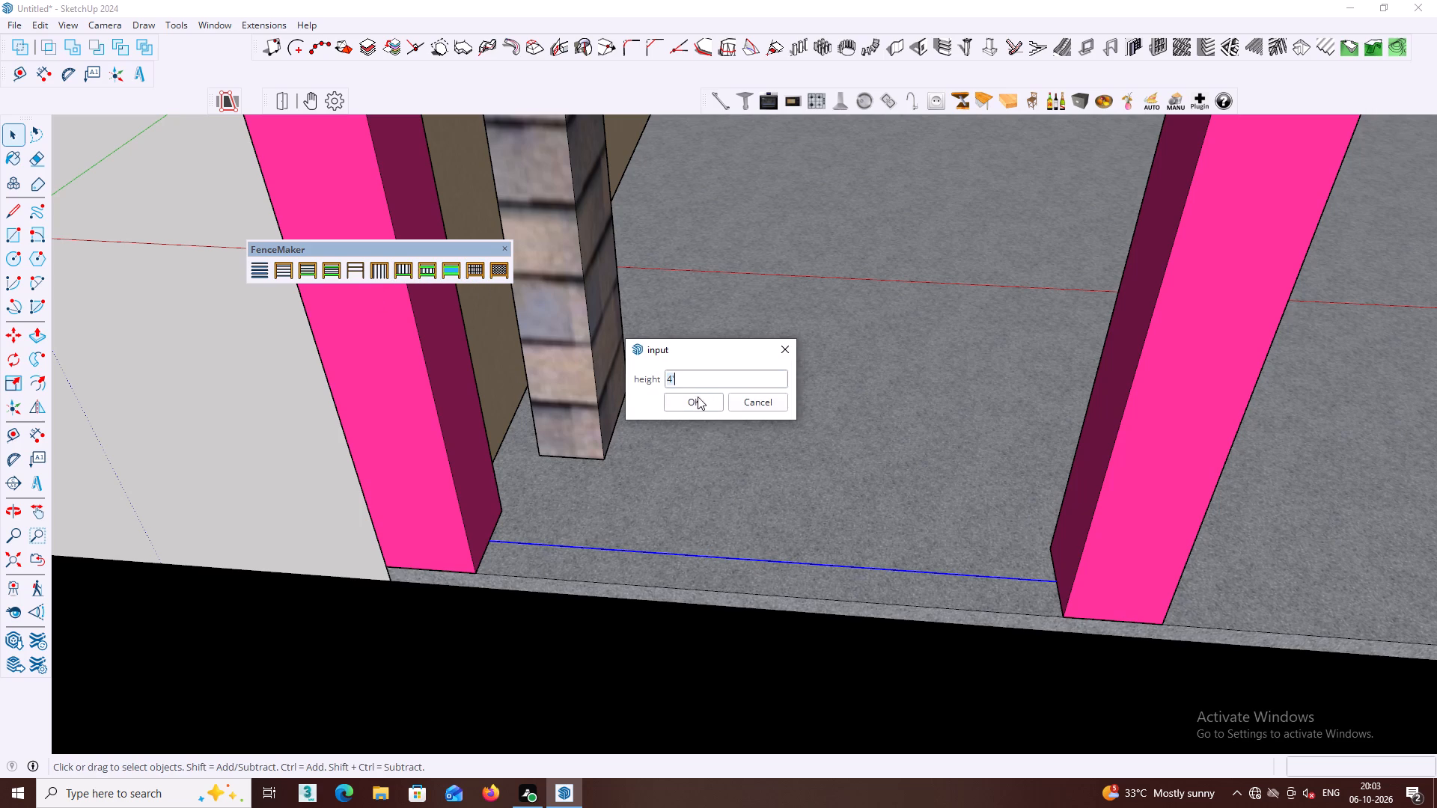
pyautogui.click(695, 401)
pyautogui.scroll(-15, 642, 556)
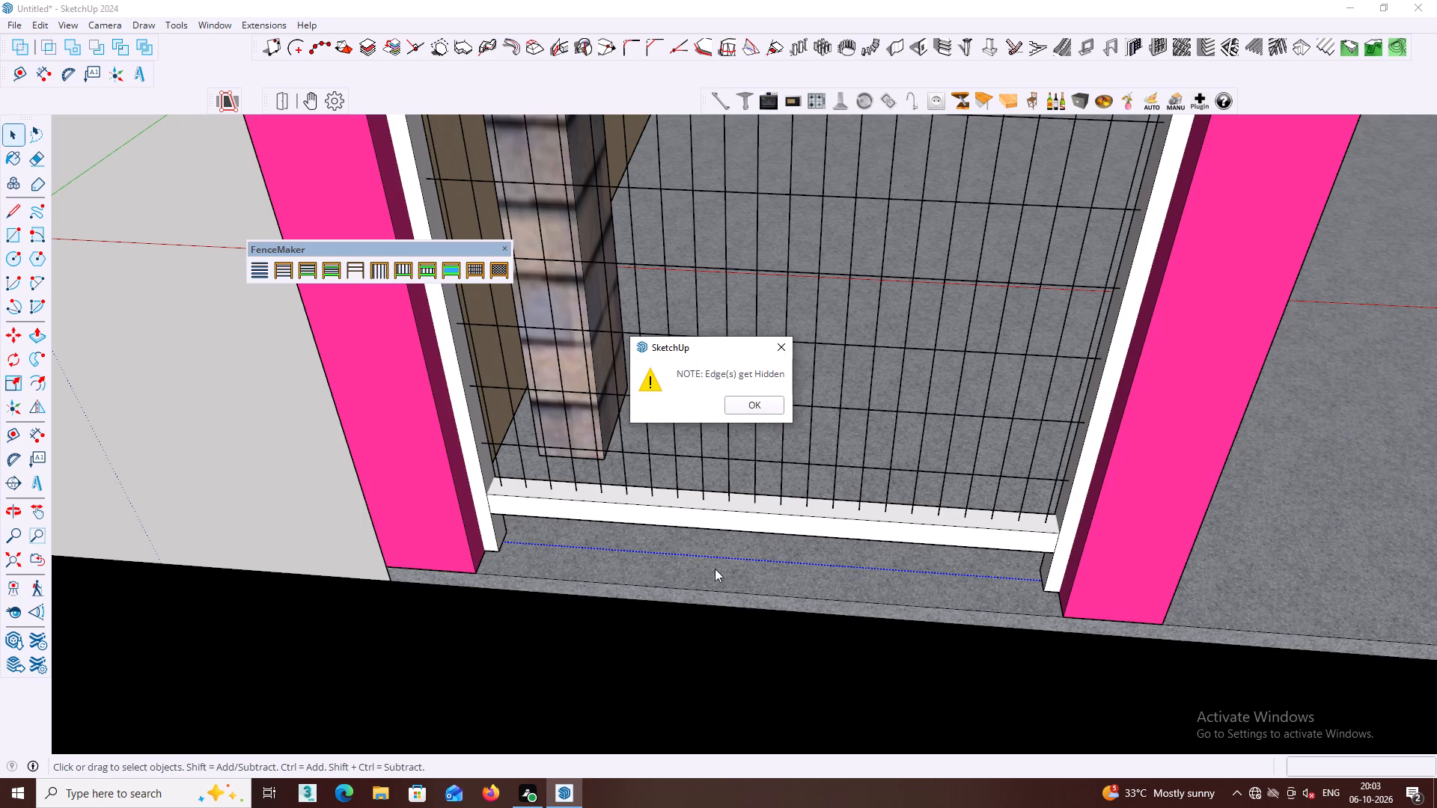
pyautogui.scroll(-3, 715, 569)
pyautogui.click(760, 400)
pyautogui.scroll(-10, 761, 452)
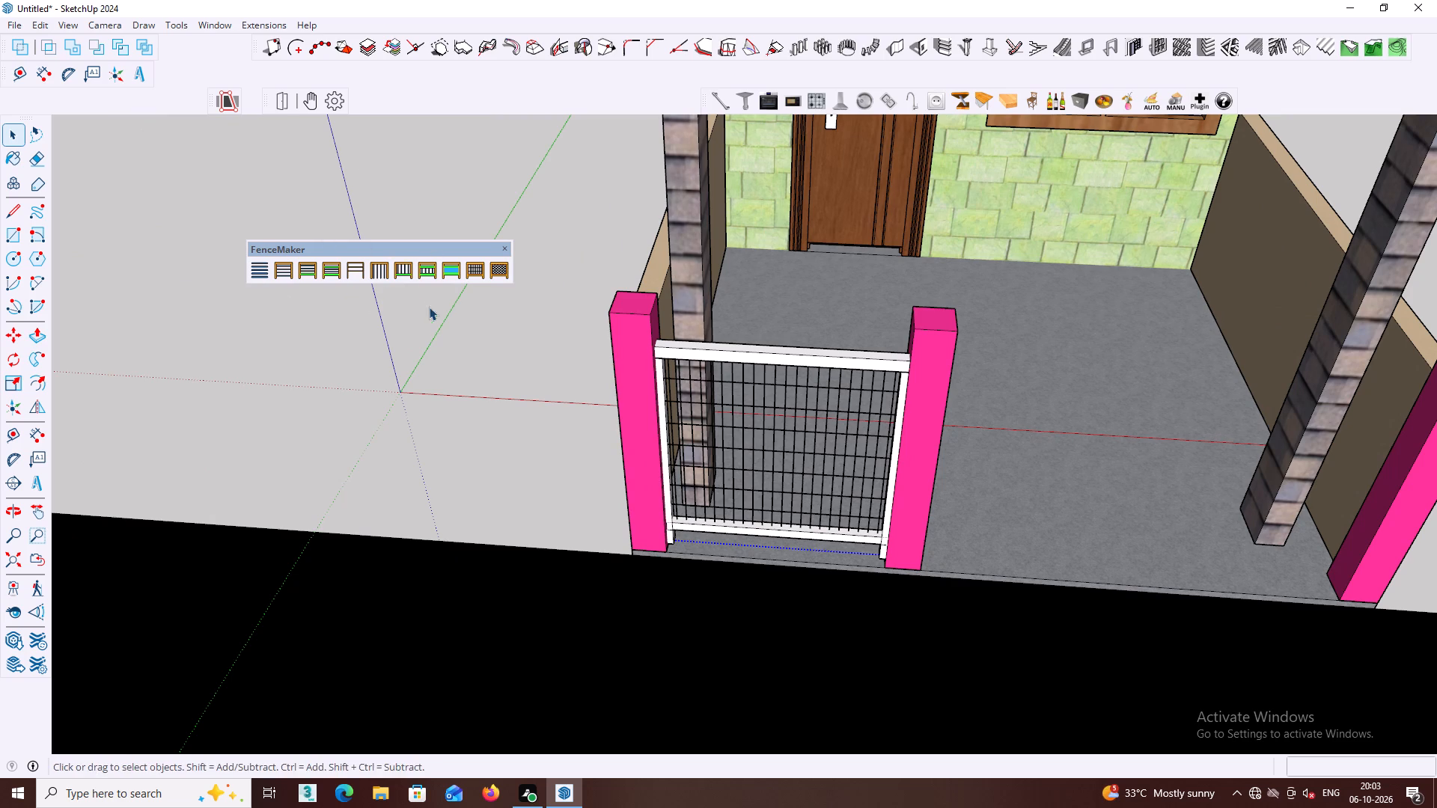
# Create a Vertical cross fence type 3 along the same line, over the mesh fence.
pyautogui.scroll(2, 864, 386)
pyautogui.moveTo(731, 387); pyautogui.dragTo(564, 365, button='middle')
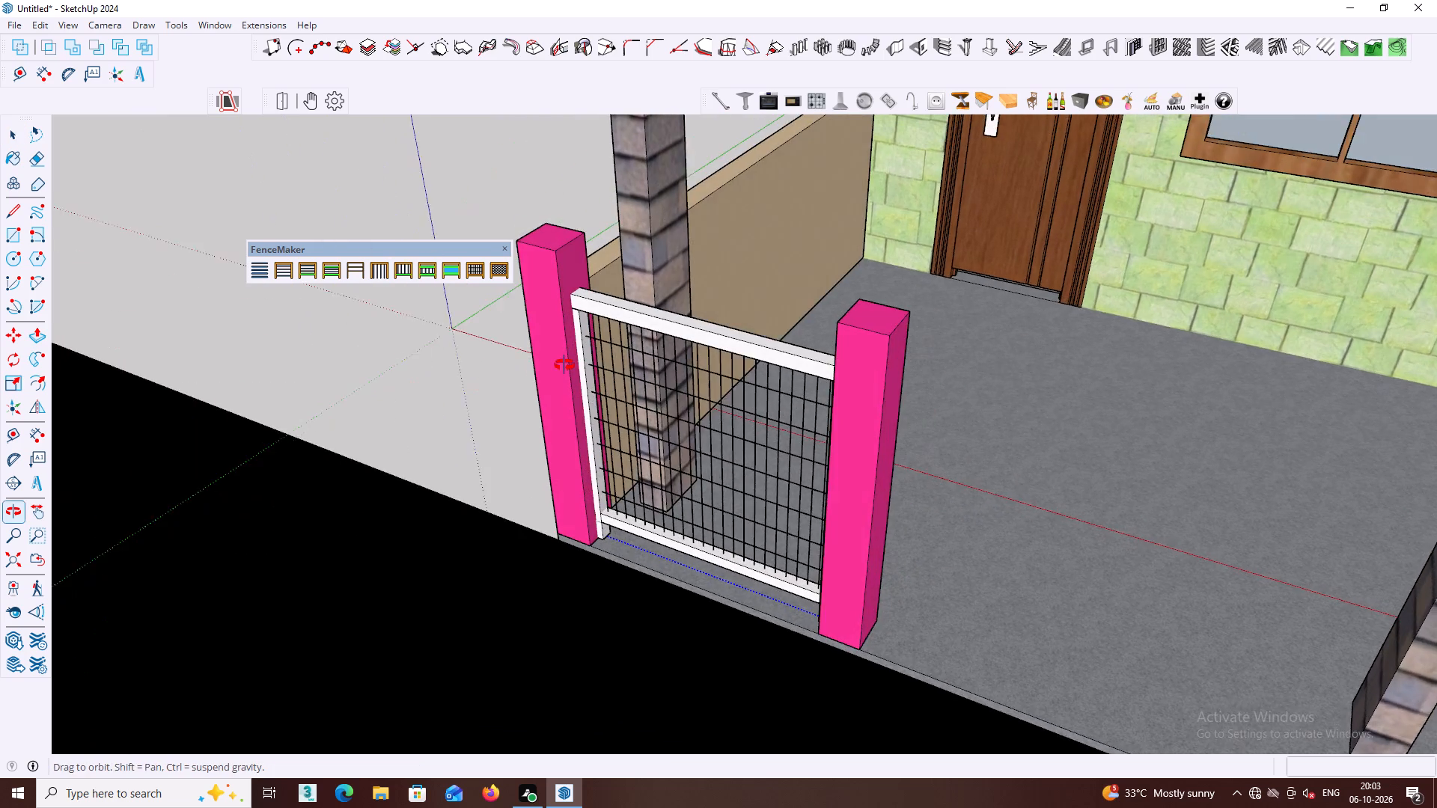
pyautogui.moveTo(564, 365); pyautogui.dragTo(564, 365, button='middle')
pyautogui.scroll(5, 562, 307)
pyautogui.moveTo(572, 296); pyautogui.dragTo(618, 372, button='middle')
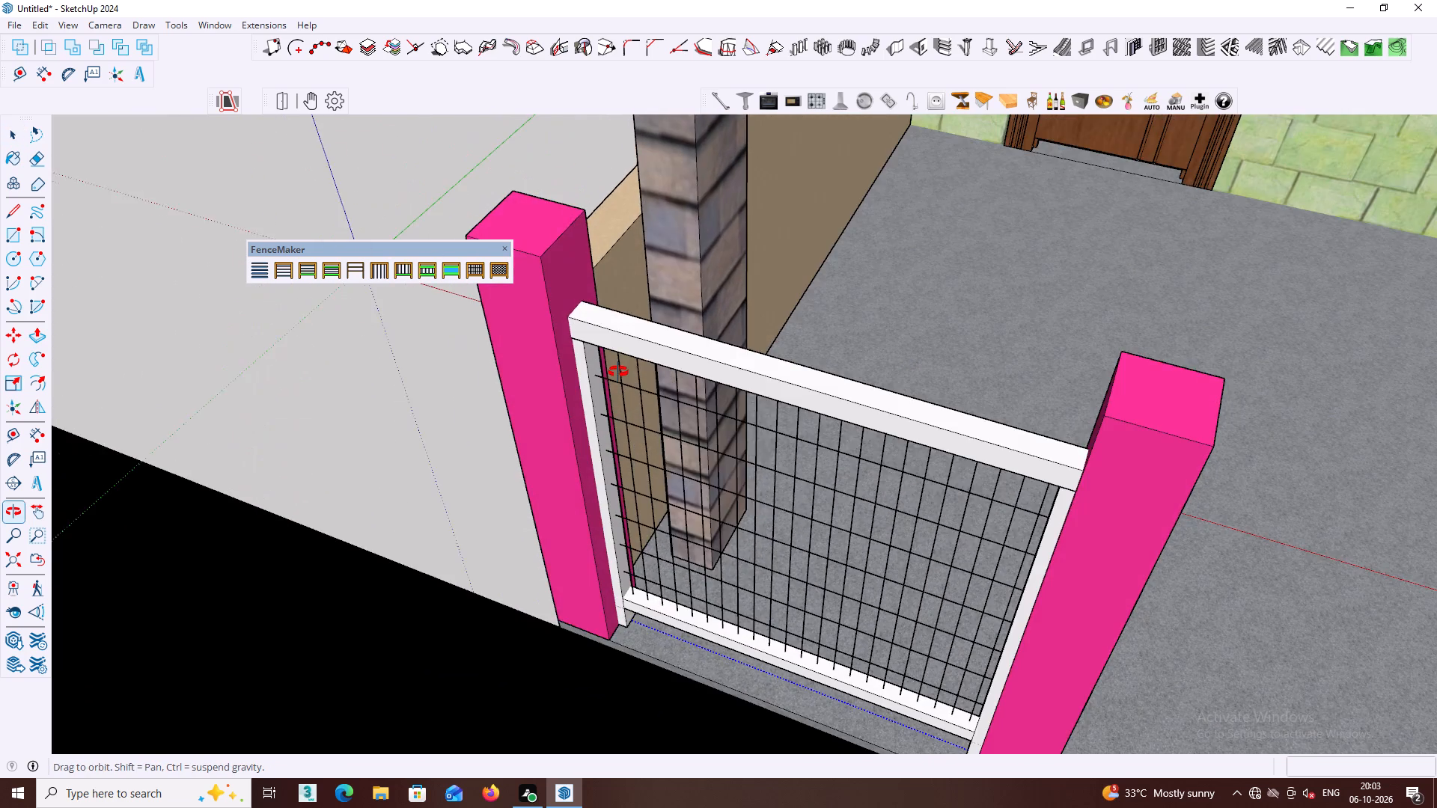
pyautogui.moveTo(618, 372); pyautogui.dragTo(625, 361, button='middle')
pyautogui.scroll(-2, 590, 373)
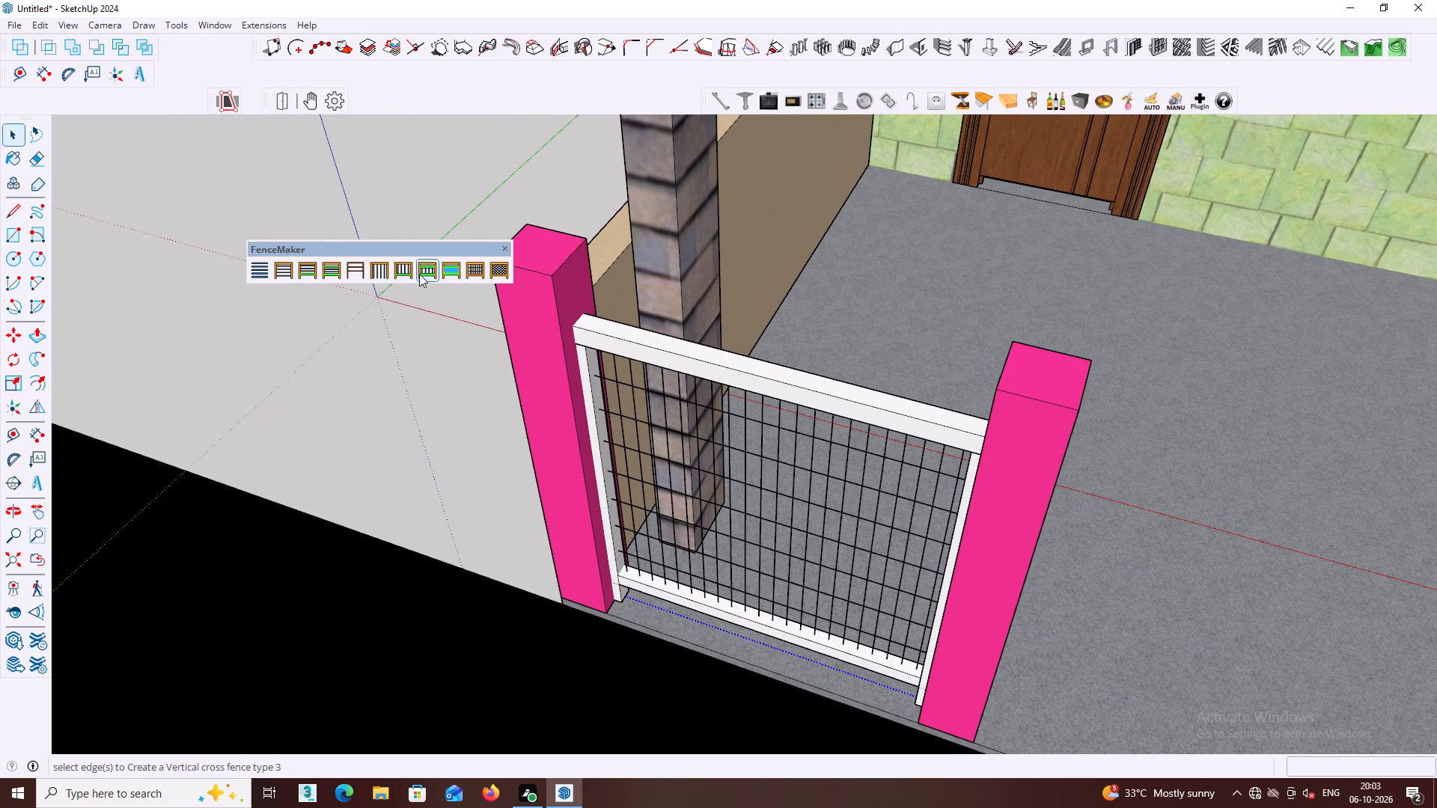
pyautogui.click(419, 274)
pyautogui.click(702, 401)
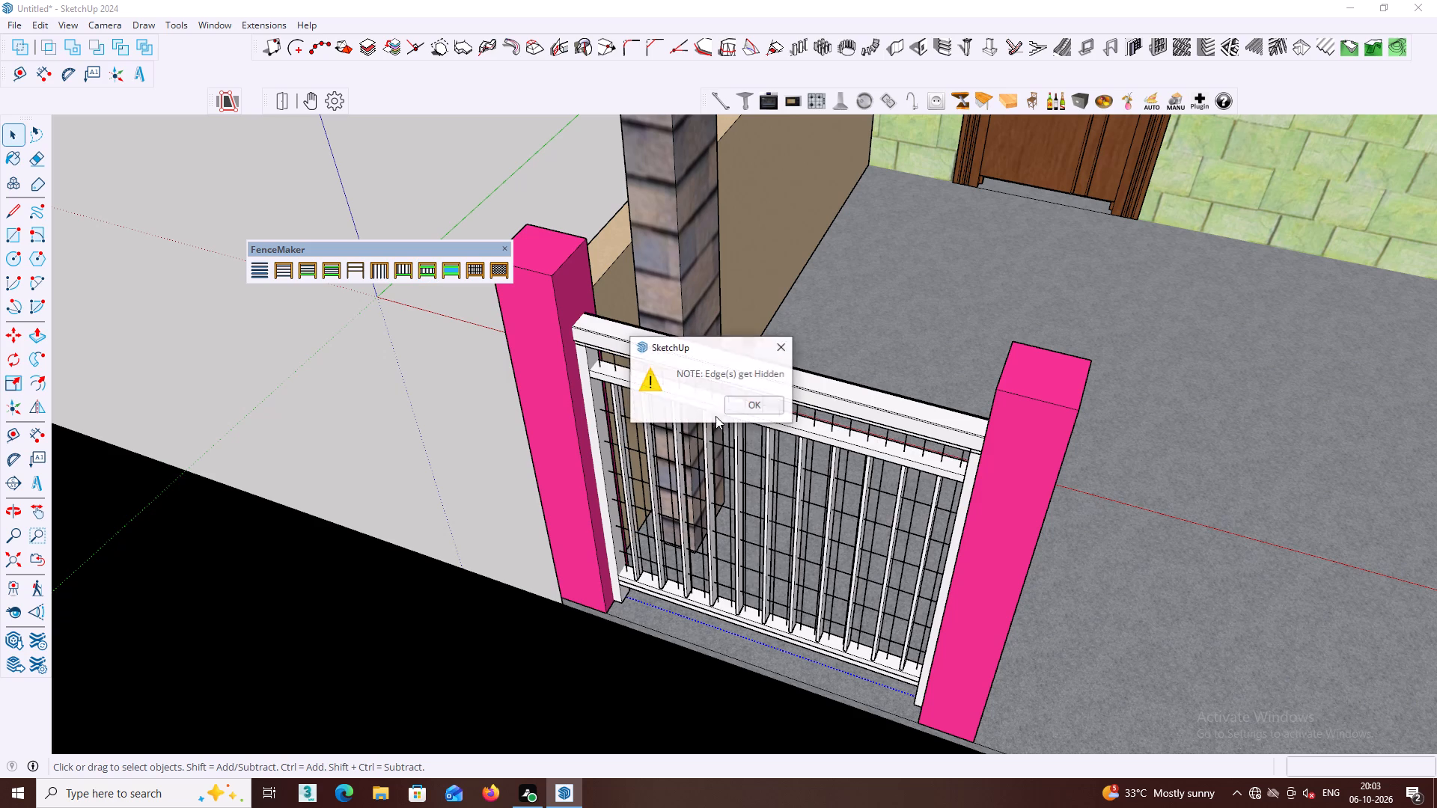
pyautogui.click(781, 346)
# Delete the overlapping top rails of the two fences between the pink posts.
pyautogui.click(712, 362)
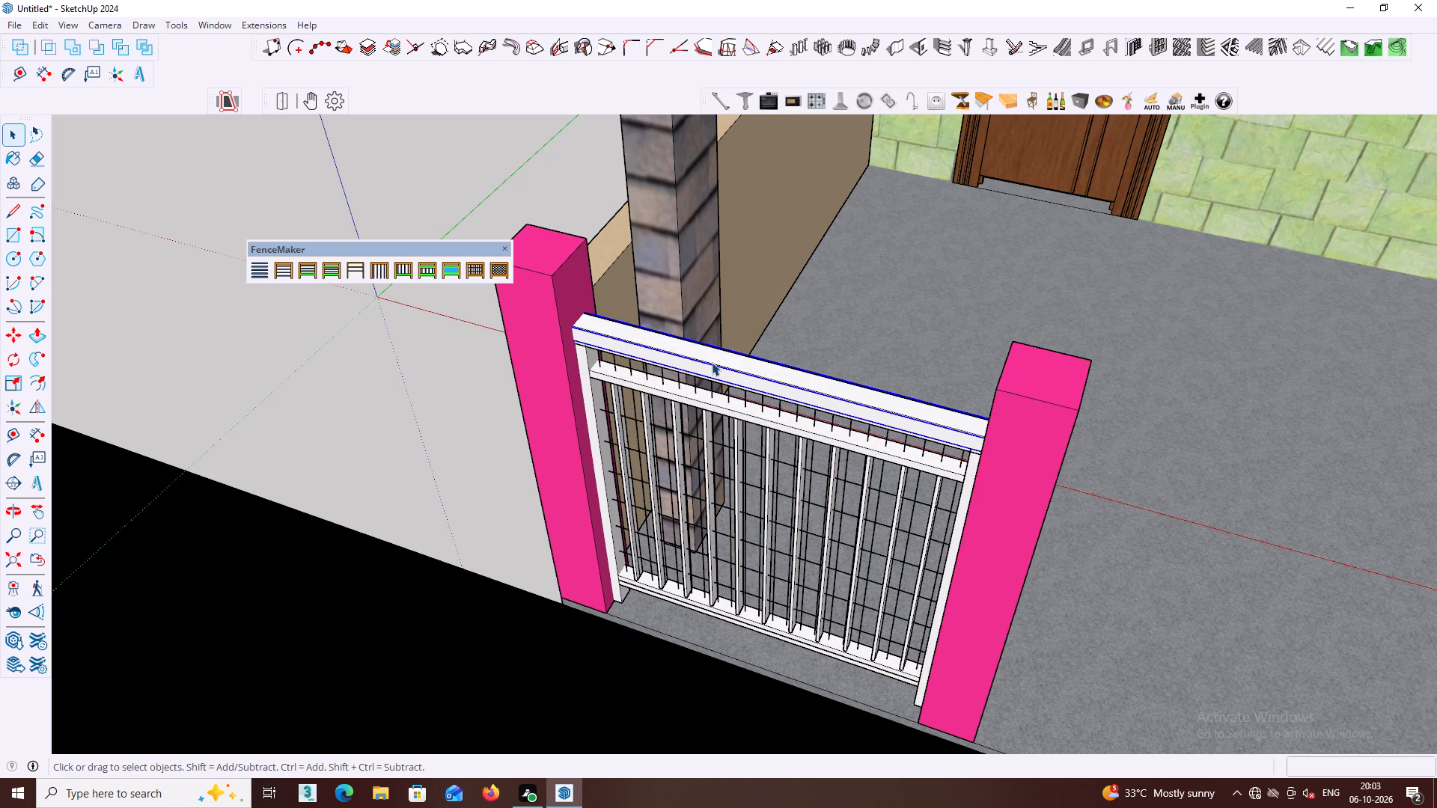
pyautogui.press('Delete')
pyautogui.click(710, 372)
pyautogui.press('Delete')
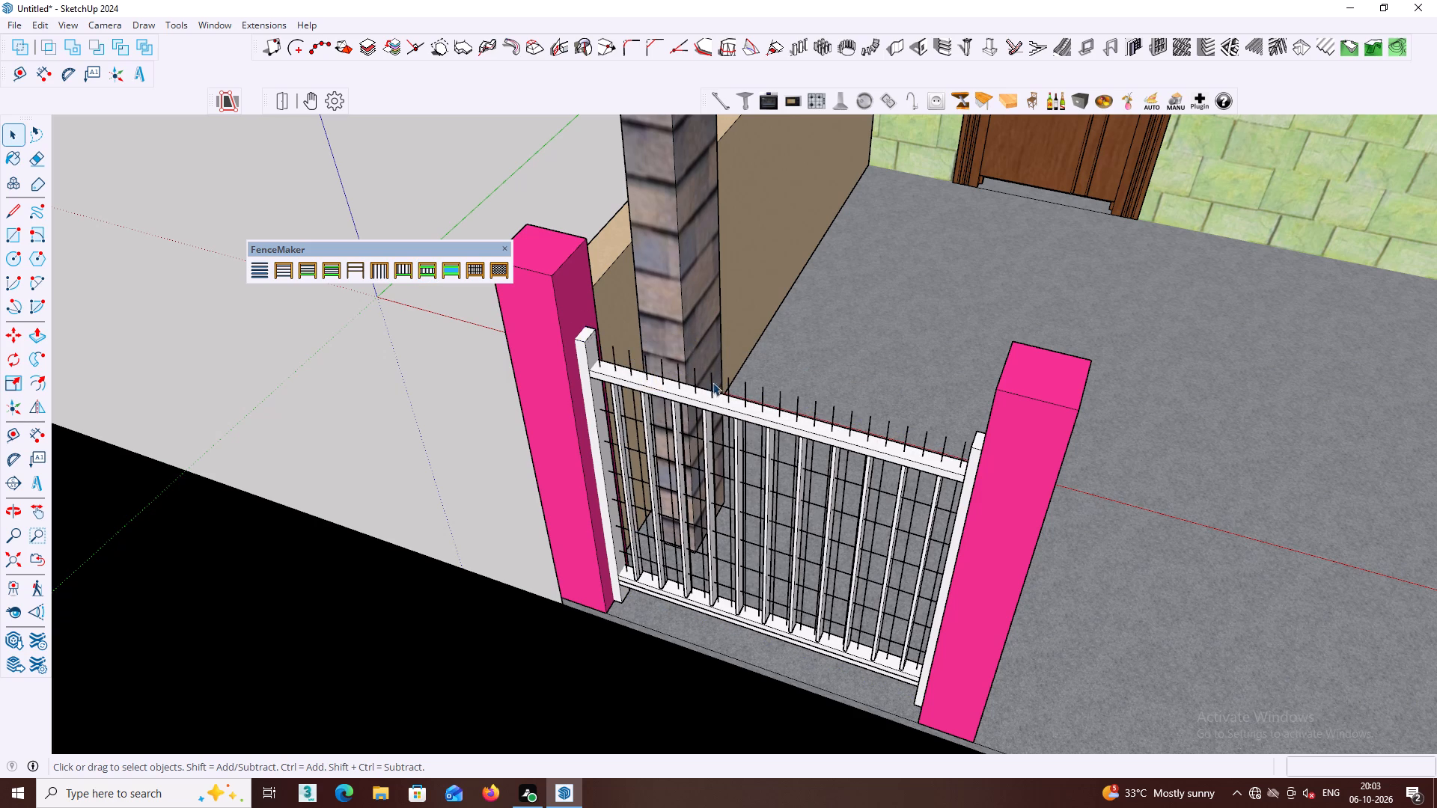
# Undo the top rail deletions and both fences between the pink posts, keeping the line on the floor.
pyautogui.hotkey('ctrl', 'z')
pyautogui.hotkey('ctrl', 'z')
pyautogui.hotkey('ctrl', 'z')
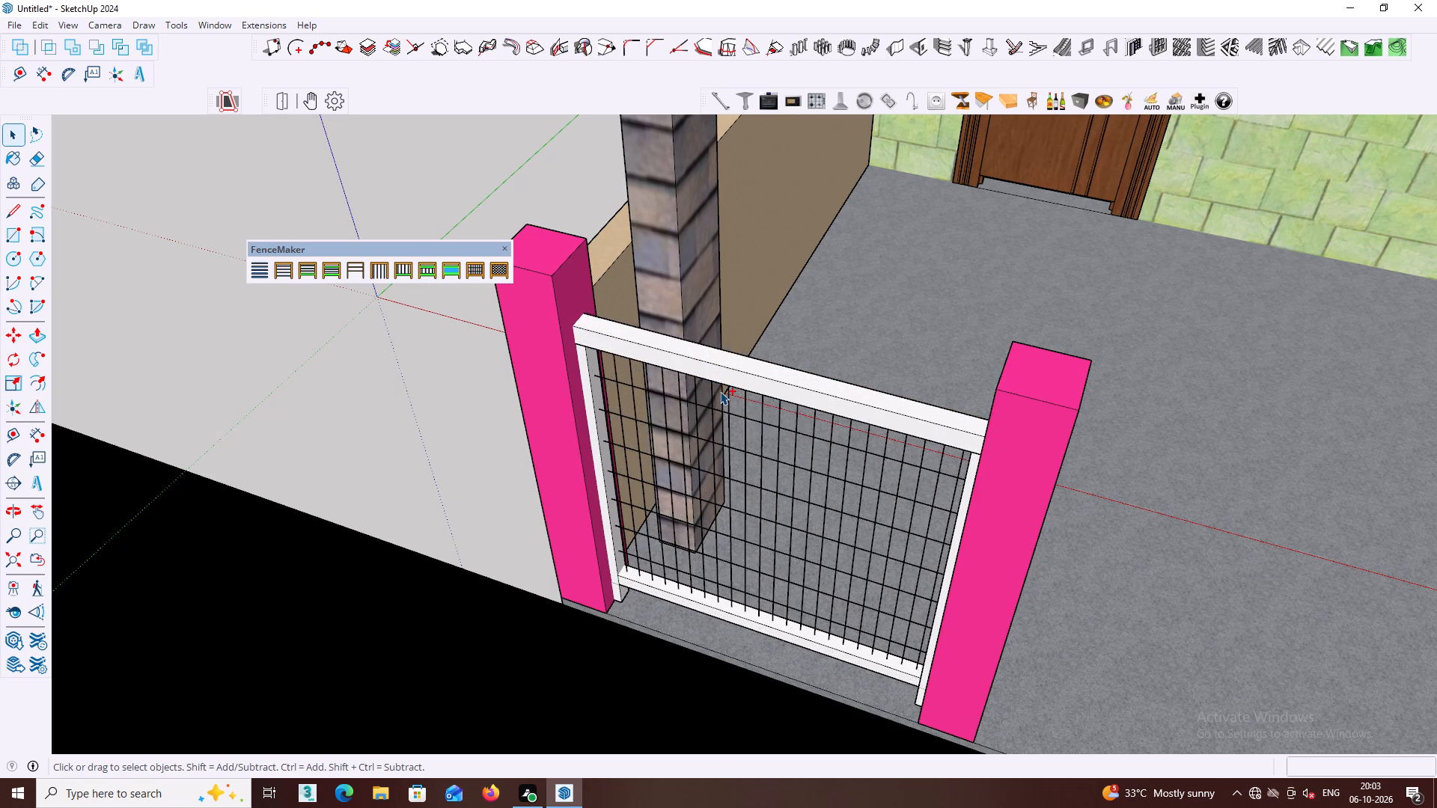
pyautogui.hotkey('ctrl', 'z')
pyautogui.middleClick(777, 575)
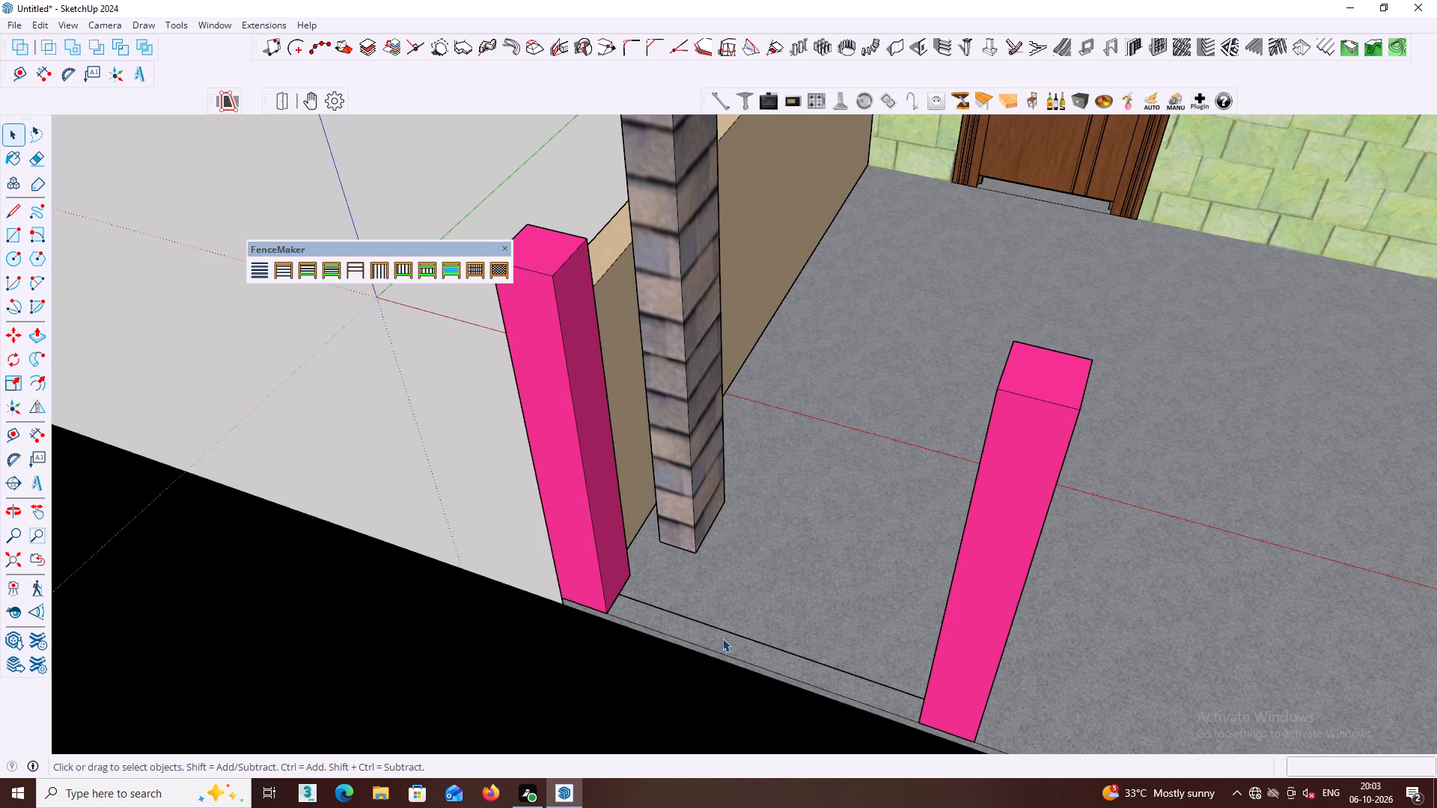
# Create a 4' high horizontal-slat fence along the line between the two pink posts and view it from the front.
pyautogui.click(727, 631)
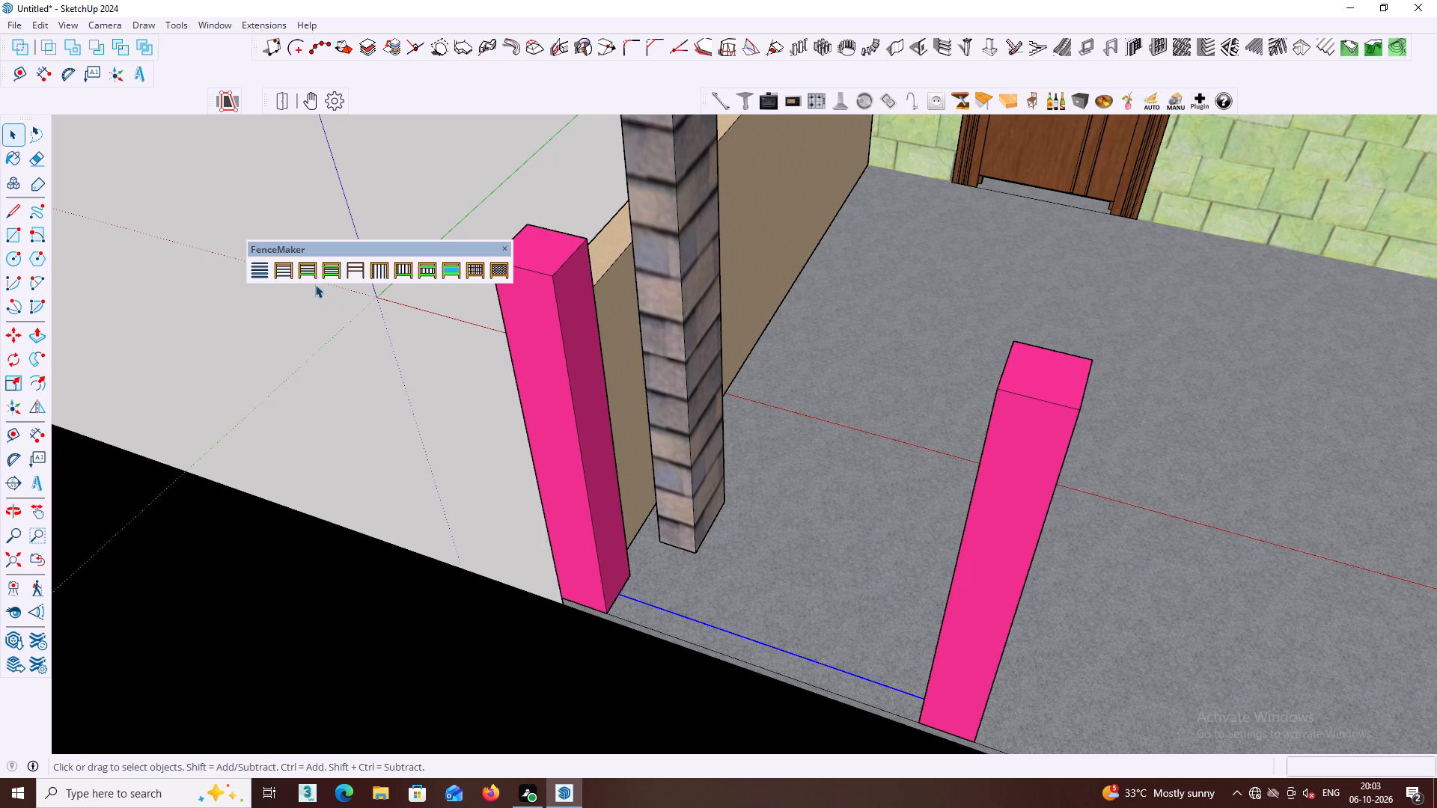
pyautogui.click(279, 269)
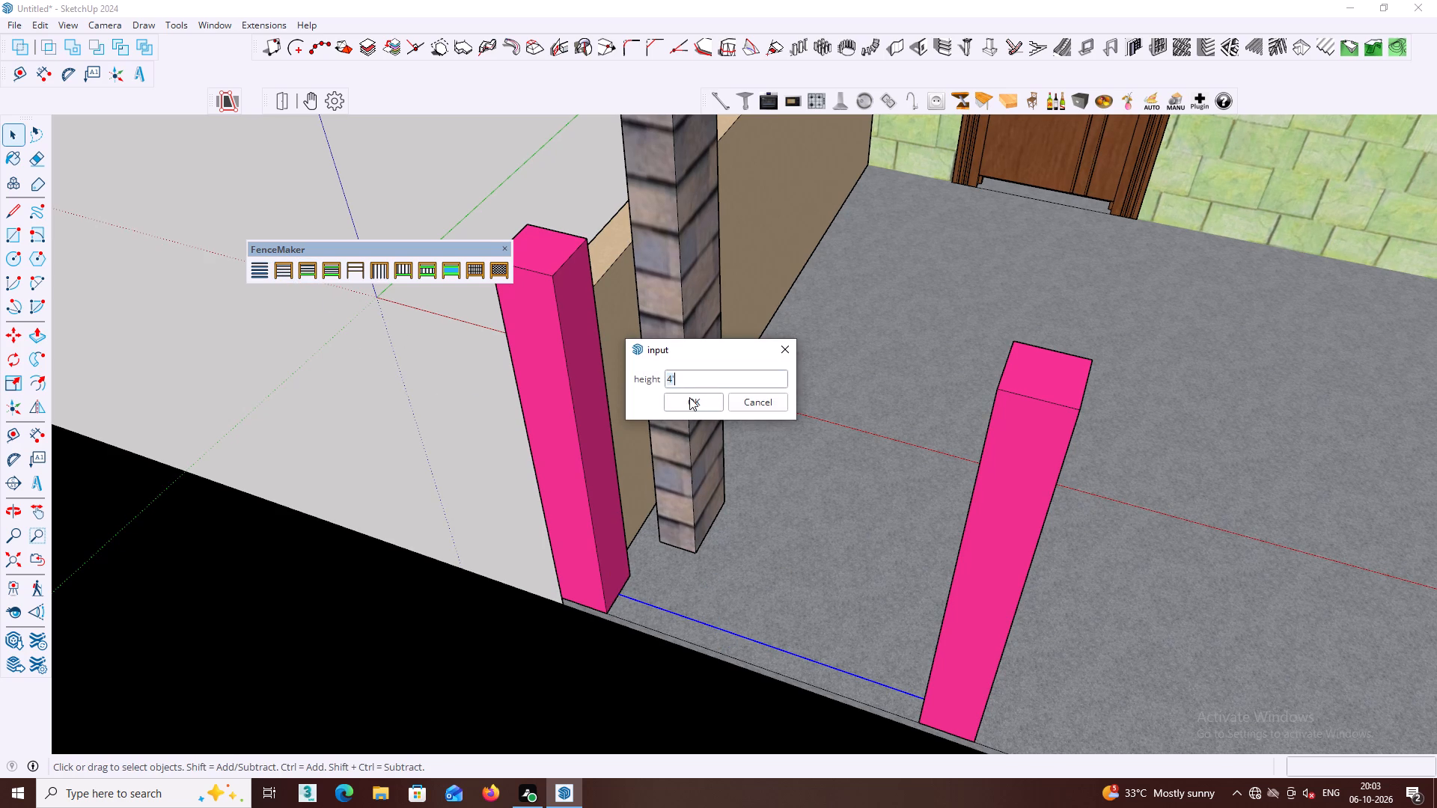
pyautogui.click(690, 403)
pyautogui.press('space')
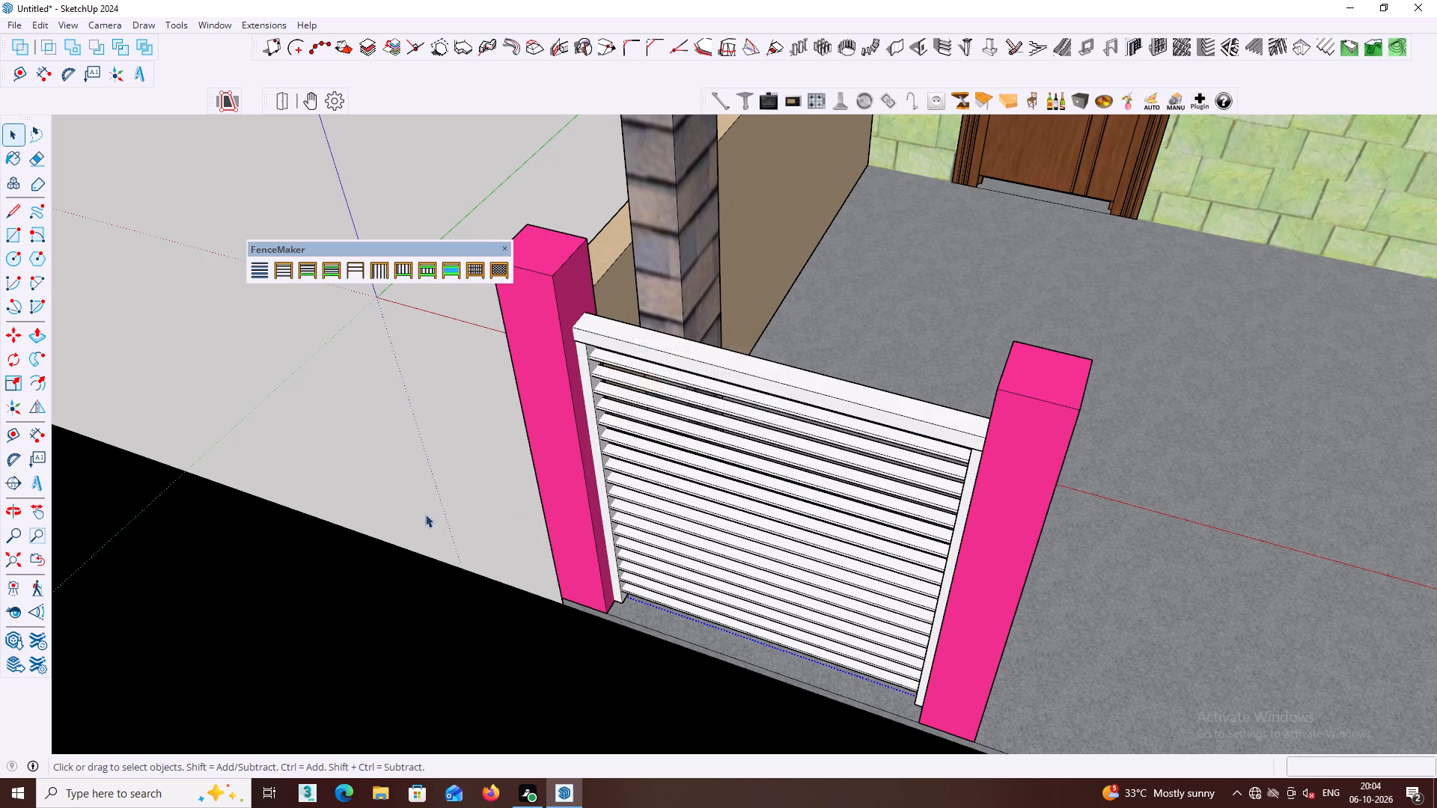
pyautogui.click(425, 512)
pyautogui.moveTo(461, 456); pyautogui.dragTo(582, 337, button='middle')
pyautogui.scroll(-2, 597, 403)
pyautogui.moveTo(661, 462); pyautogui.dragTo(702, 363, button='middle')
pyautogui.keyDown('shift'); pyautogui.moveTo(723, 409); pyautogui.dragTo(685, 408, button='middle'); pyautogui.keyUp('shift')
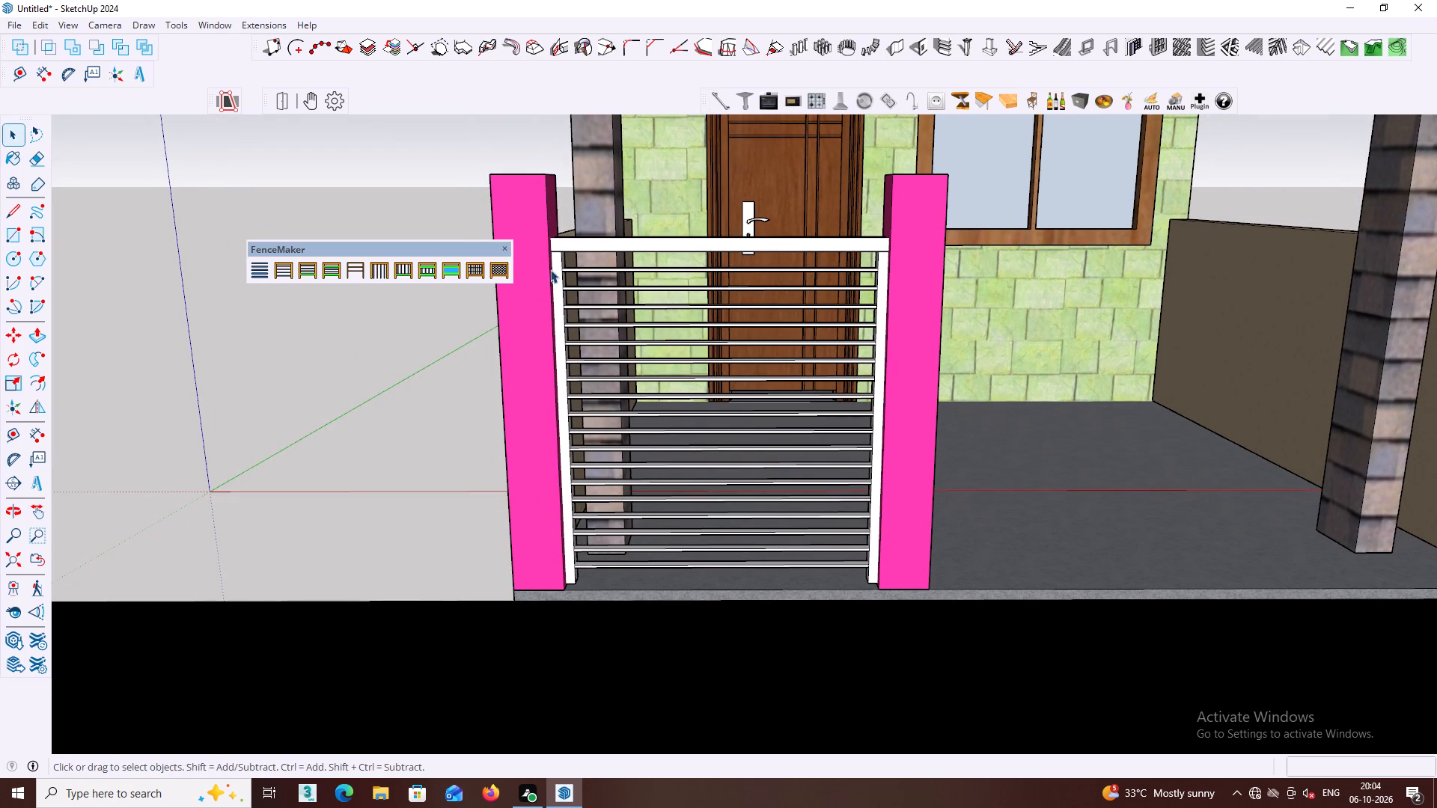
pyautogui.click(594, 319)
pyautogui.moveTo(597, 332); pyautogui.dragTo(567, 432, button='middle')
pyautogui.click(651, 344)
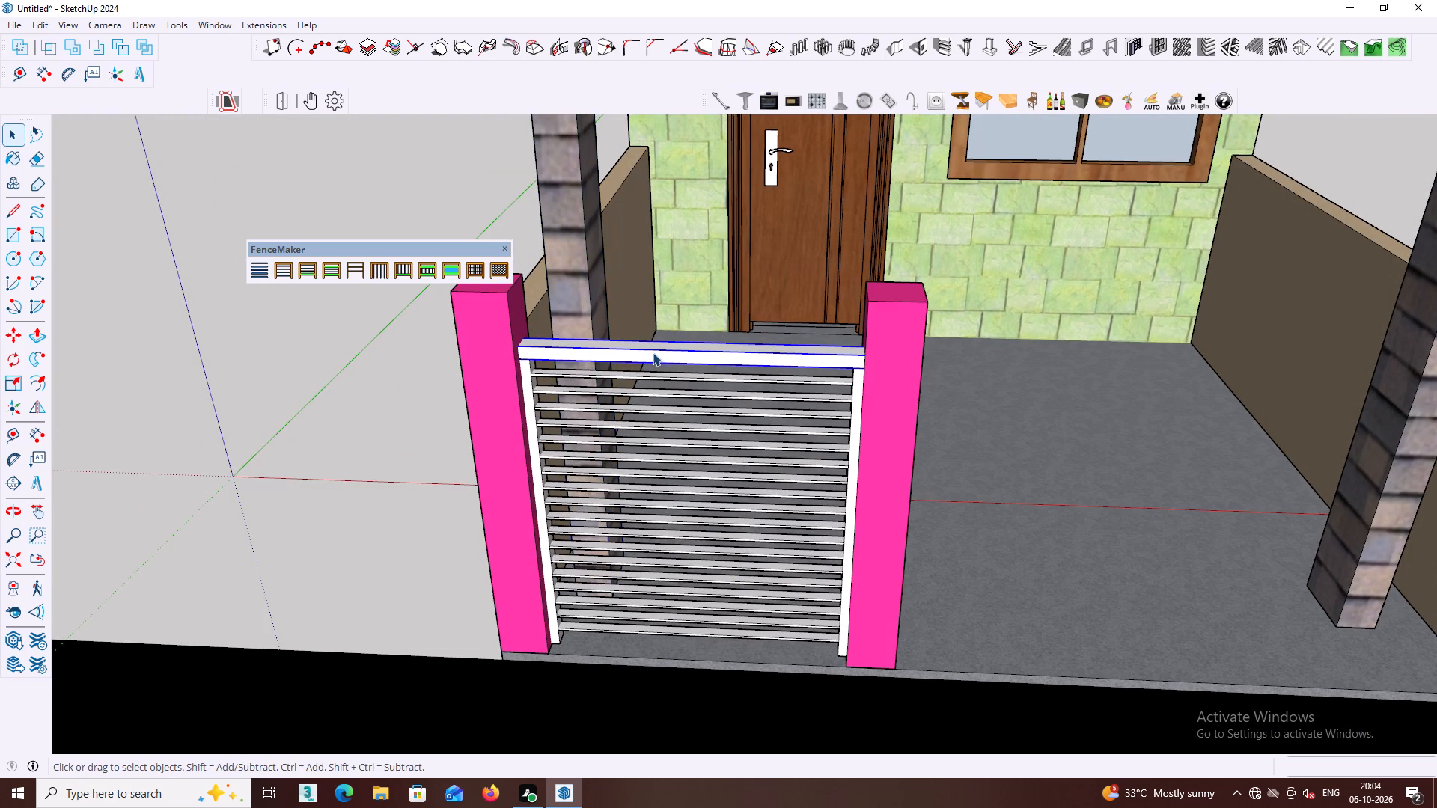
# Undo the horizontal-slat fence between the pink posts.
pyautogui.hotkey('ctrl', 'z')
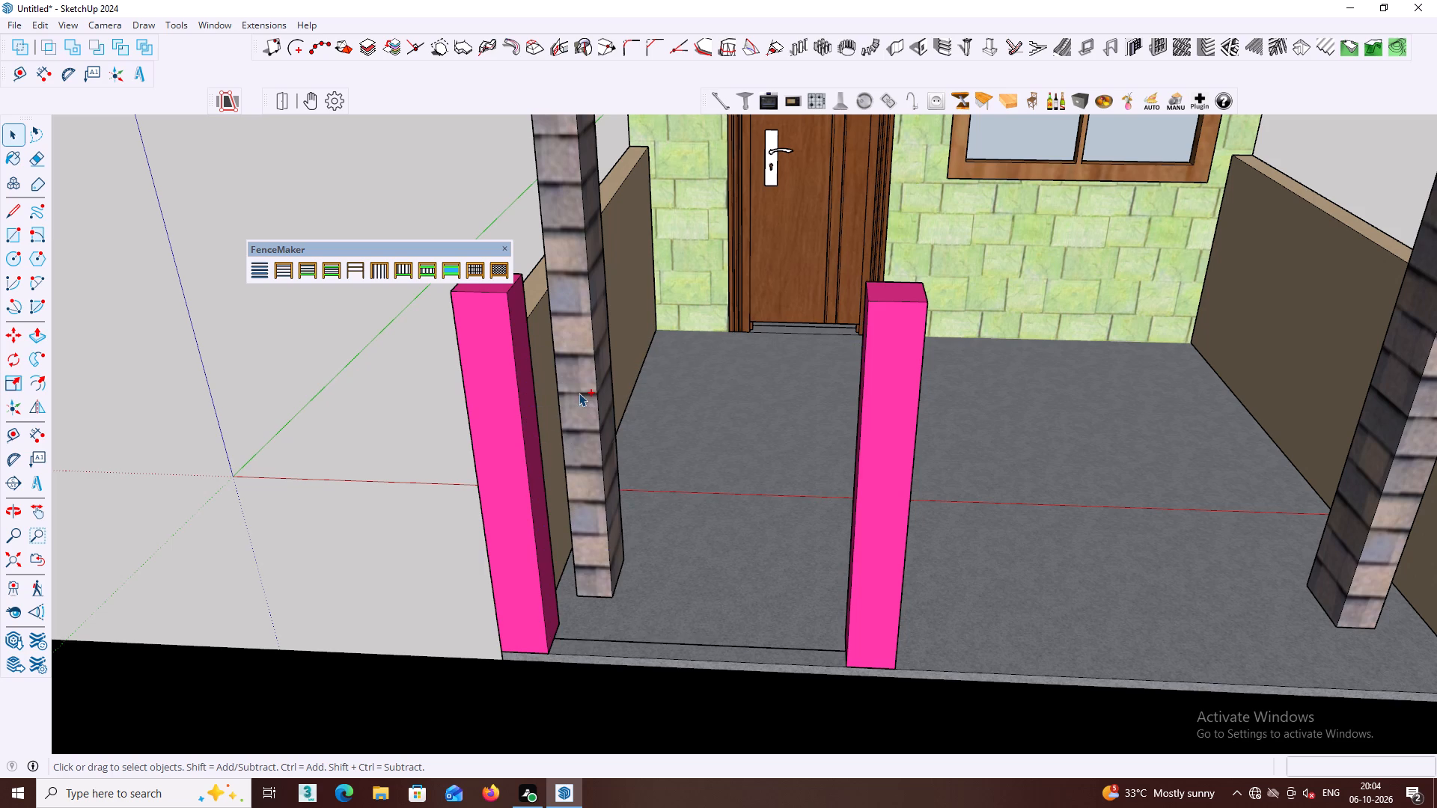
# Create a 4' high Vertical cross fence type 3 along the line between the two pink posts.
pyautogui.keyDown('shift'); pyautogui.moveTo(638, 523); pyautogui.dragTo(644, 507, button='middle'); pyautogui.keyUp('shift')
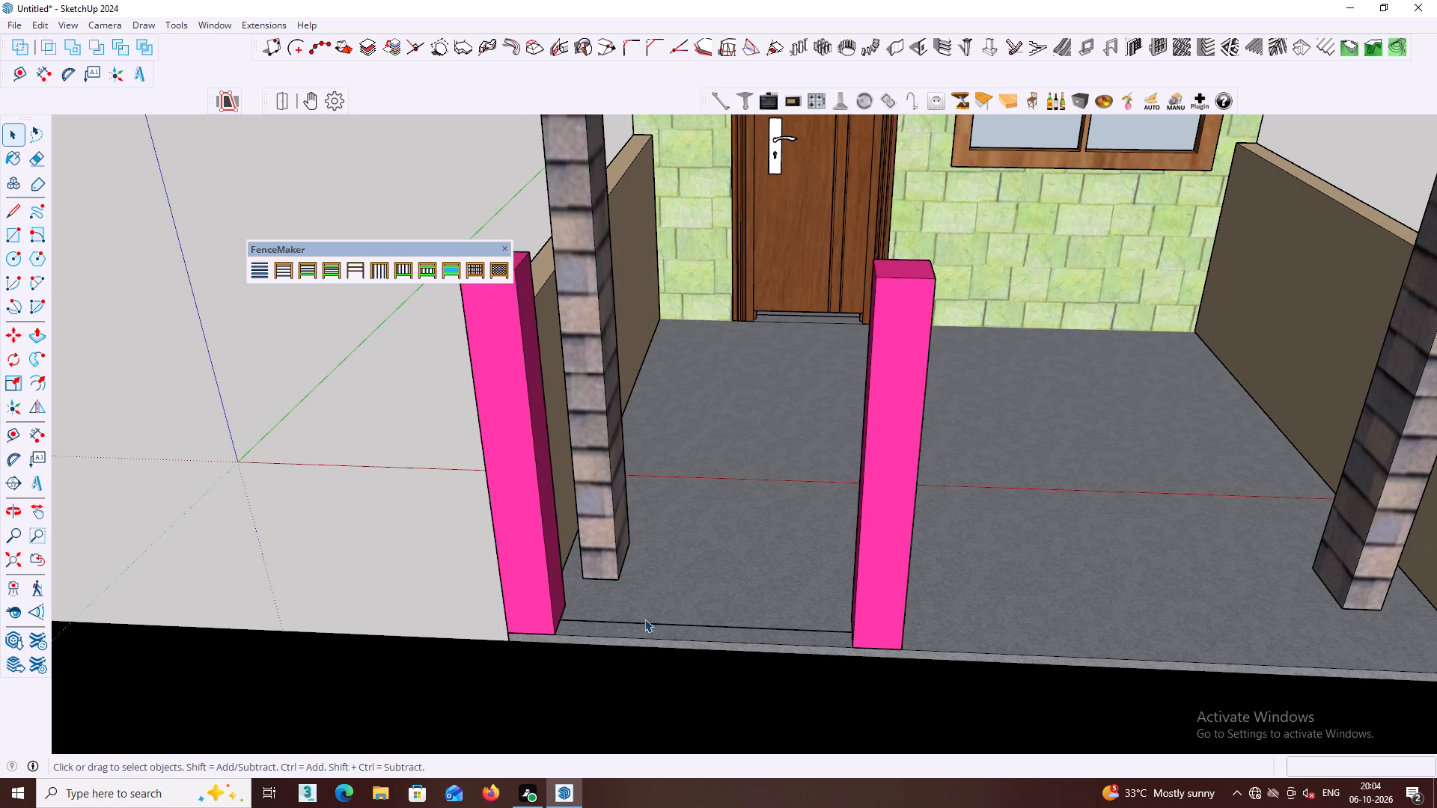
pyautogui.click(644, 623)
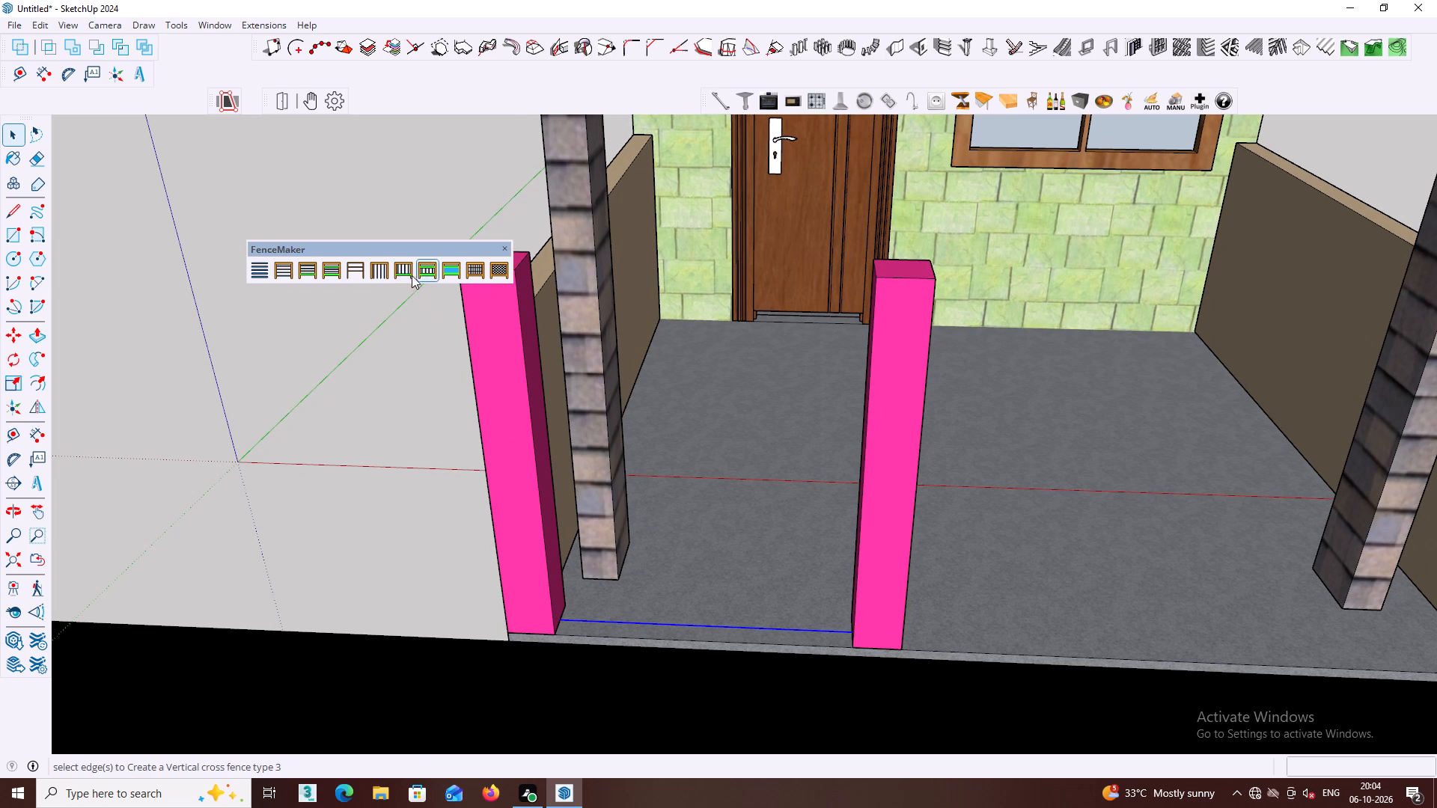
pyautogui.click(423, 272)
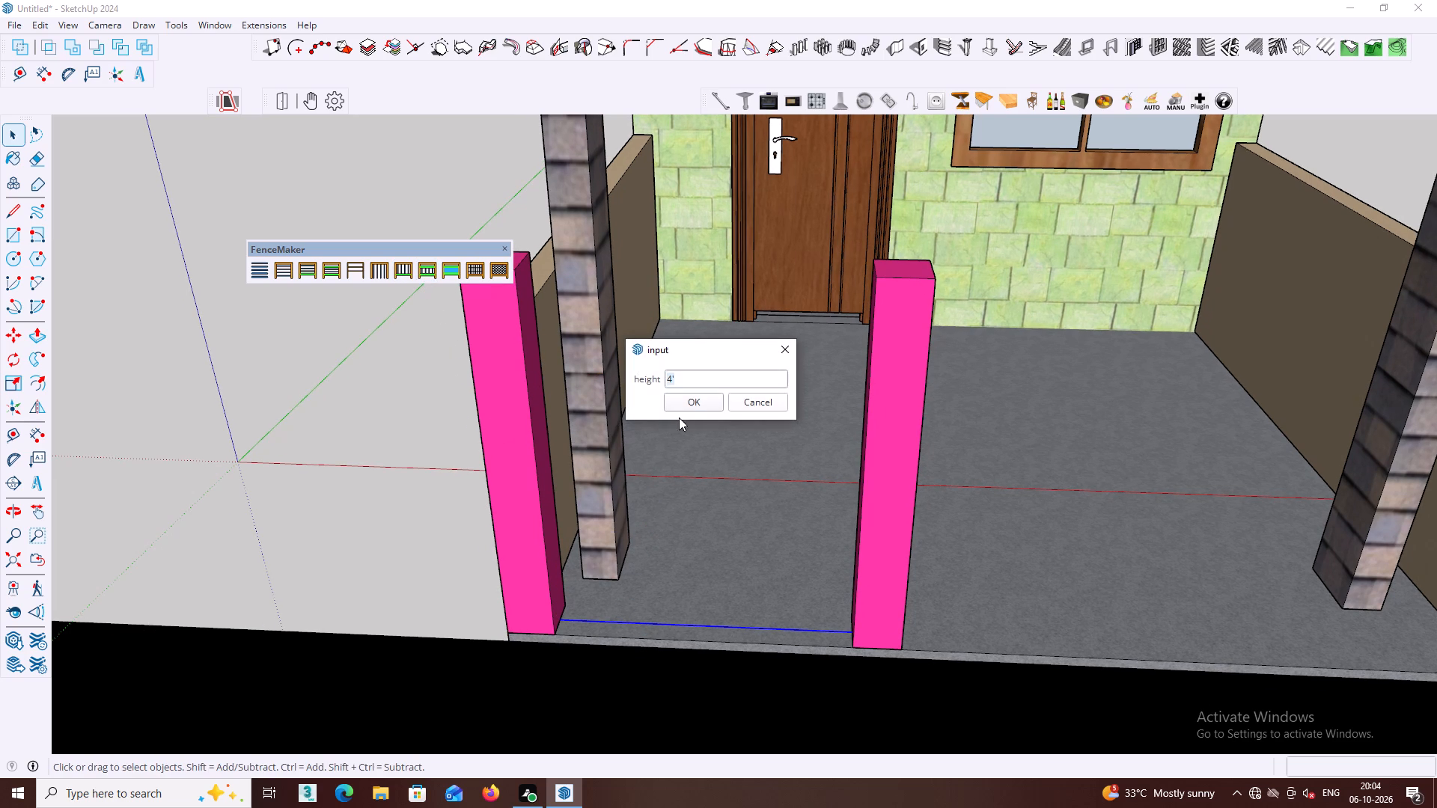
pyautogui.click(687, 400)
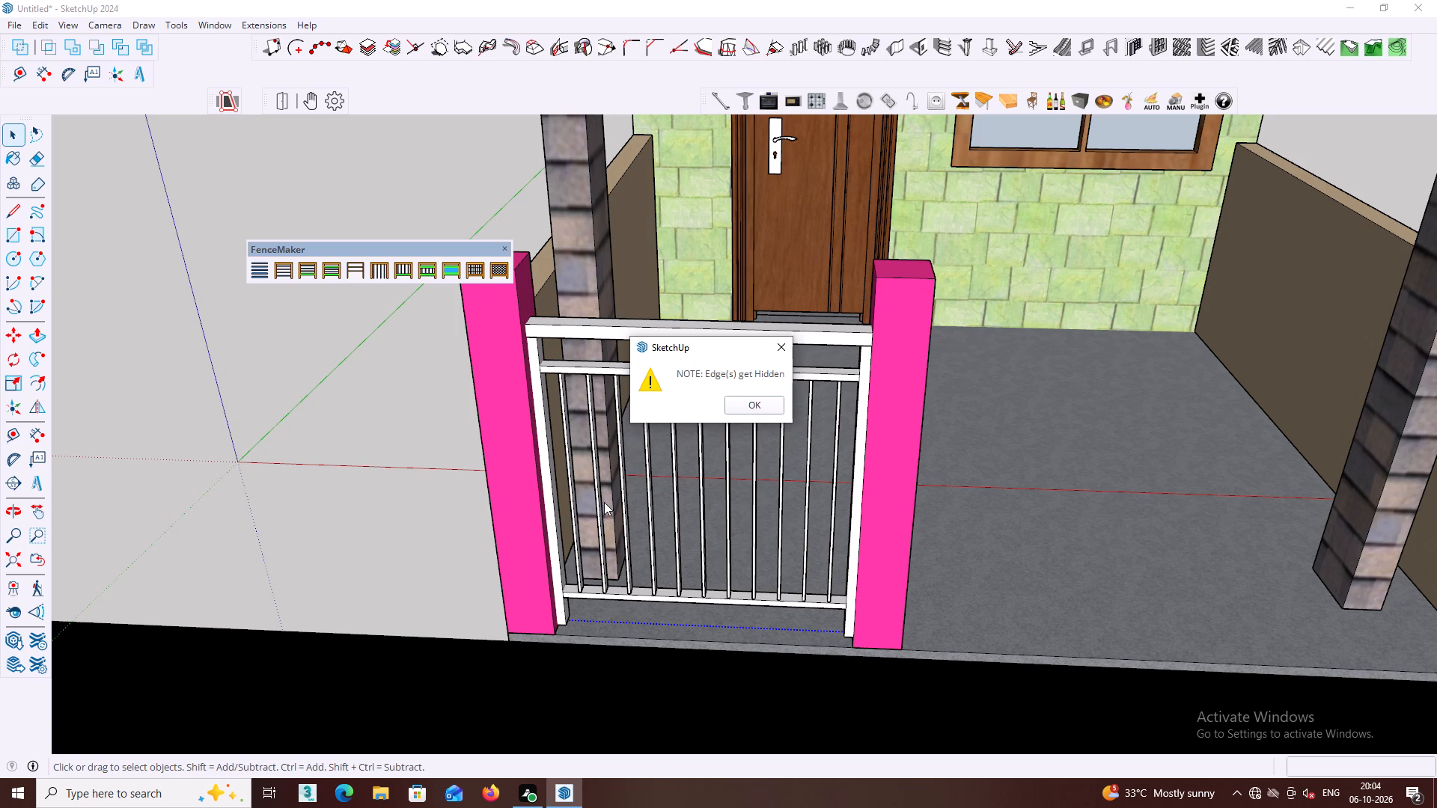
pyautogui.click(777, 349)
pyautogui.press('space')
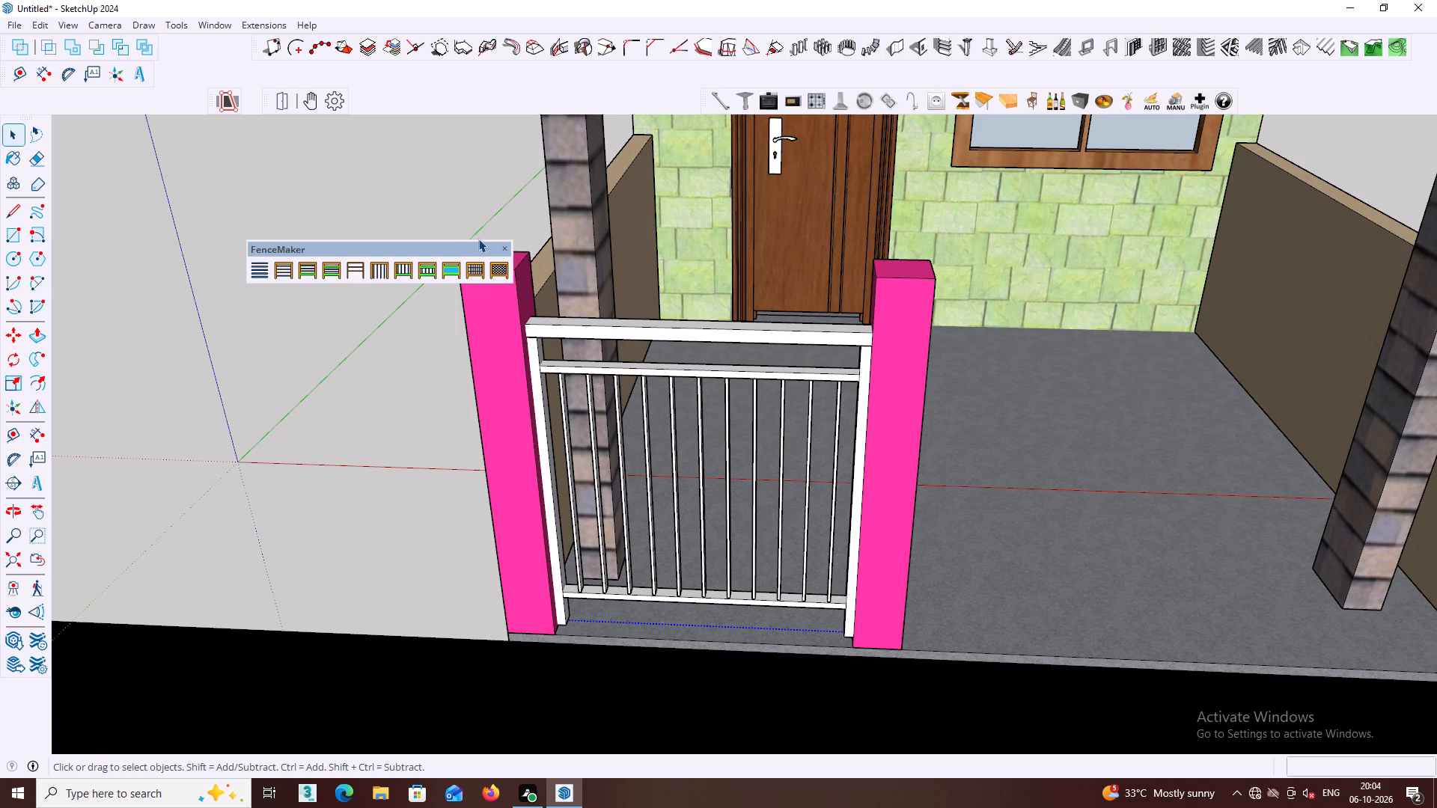
# Dock the floating FenceMaker toolbar above the drawing area, in its own row beneath the other toolbars.
pyautogui.moveTo(483, 239); pyautogui.dragTo(444, 96)
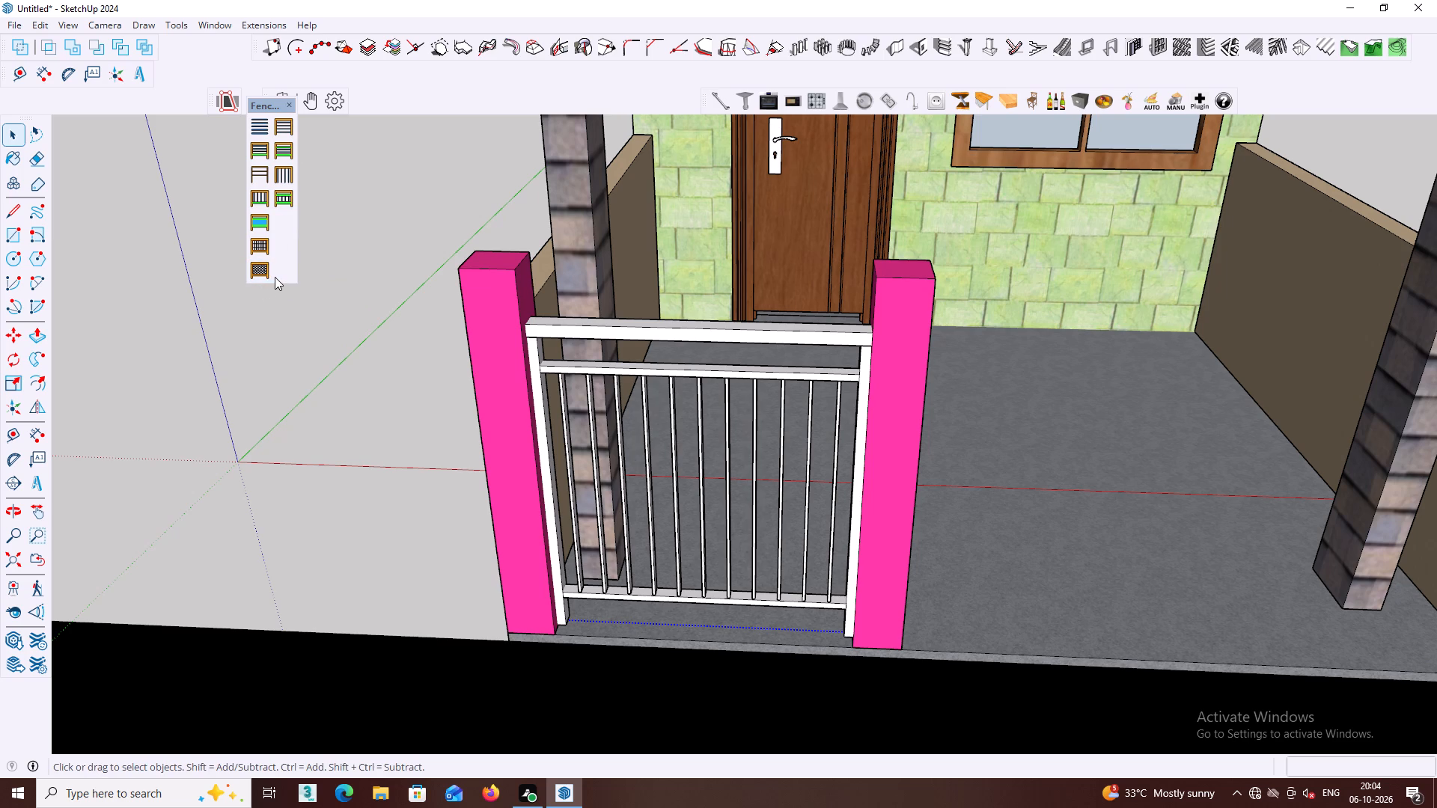
pyautogui.moveTo(276, 281); pyautogui.dragTo(373, 151)
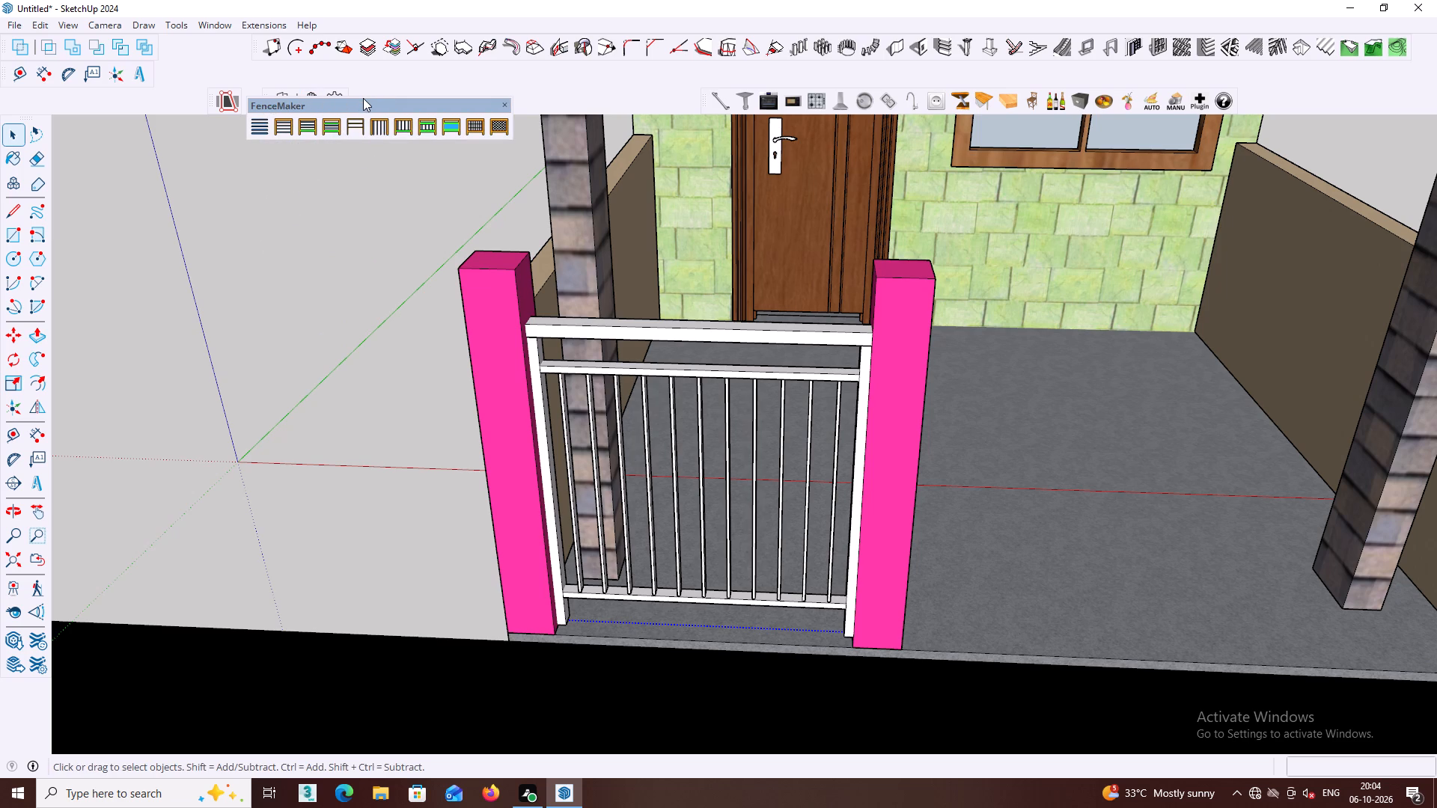
pyautogui.moveTo(365, 95); pyautogui.dragTo(401, 76)
pyautogui.moveTo(370, 138); pyautogui.dragTo(437, 93)
pyautogui.click(433, 94)
pyautogui.moveTo(364, 96); pyautogui.dragTo(418, 97)
pyautogui.moveTo(418, 97); pyautogui.dragTo(432, 95)
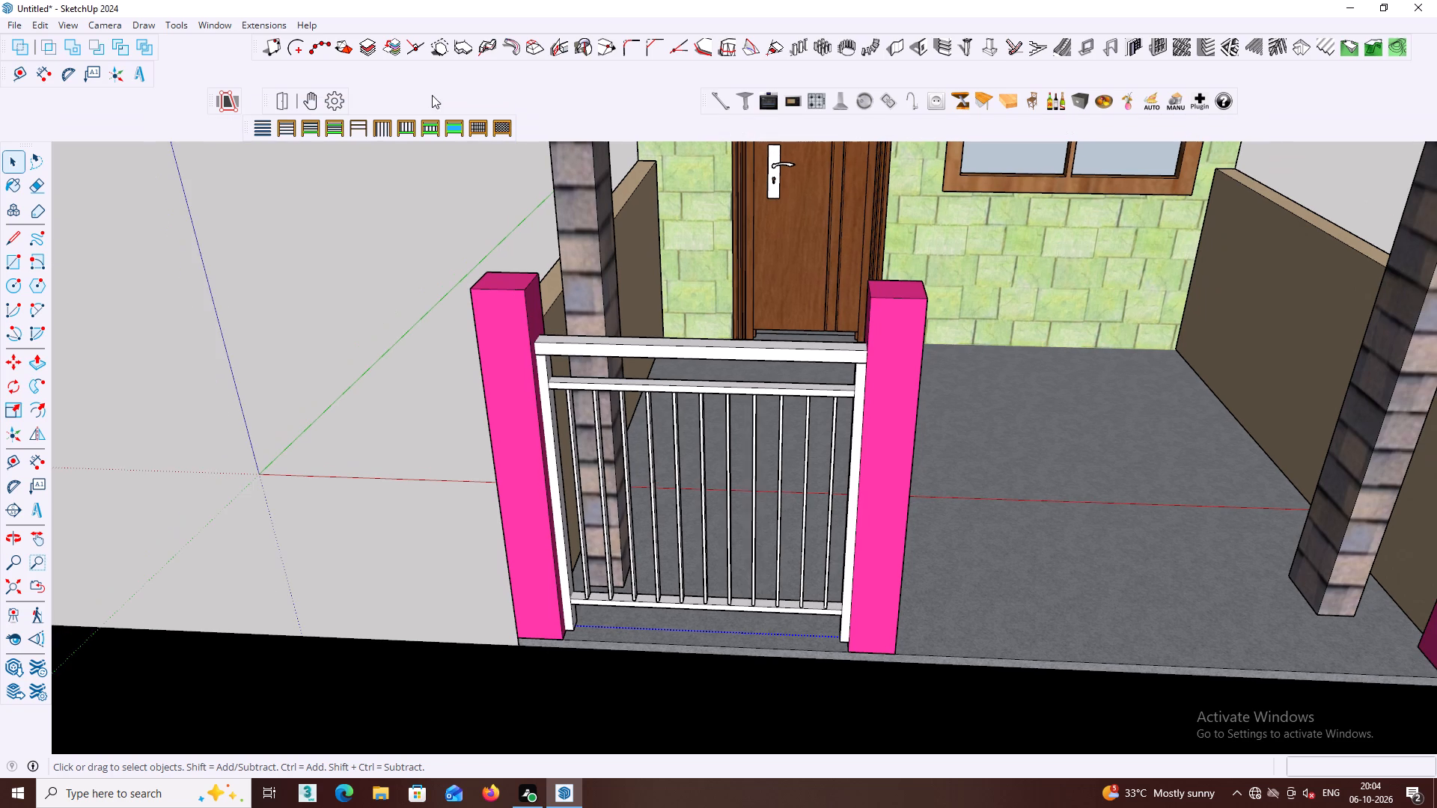
pyautogui.moveTo(432, 95); pyautogui.dragTo(451, 91)
pyautogui.click(320, 193)
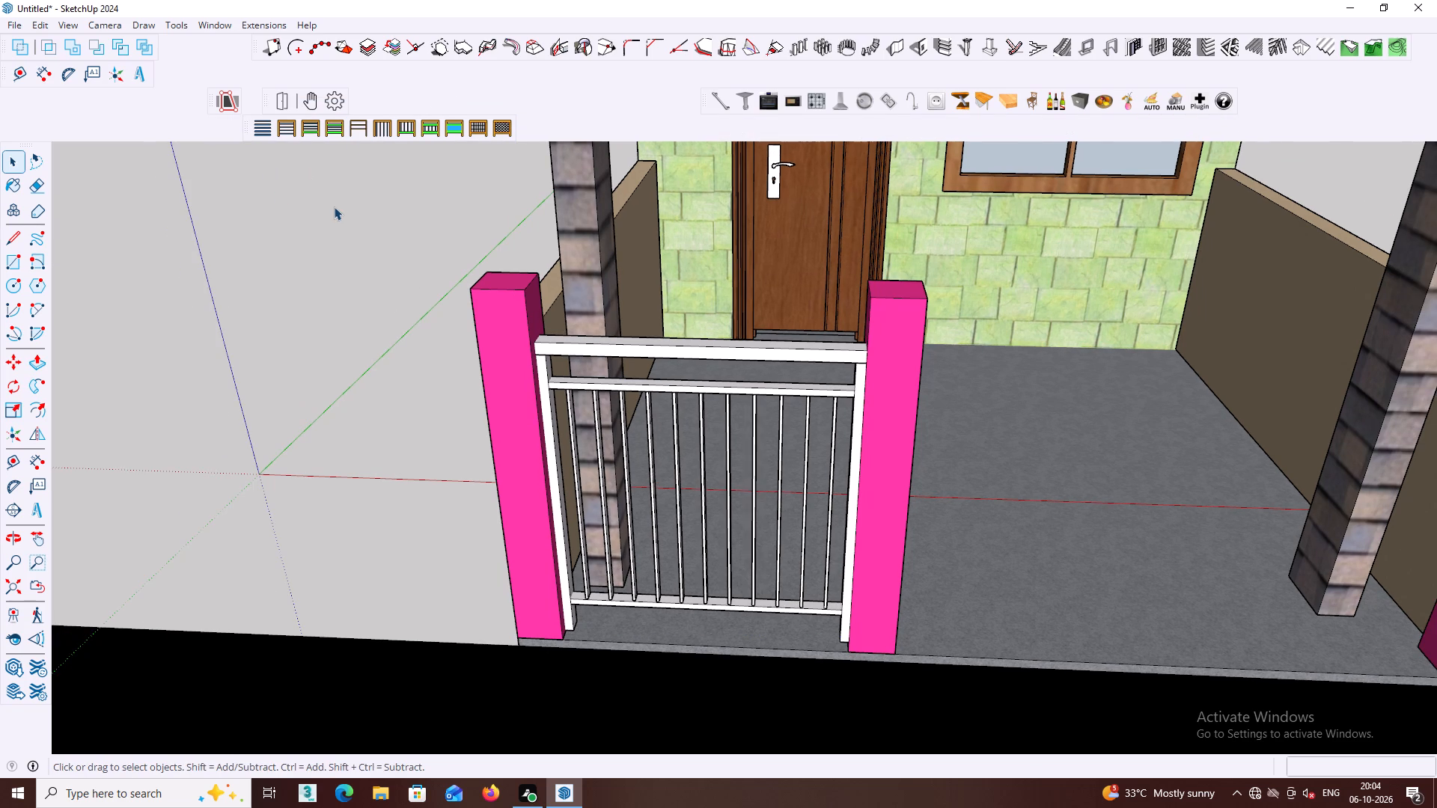
# Examine the vertical-bar fence within the whole house and street scene.
pyautogui.scroll(-3, 337, 207)
pyautogui.scroll(-4, 501, 331)
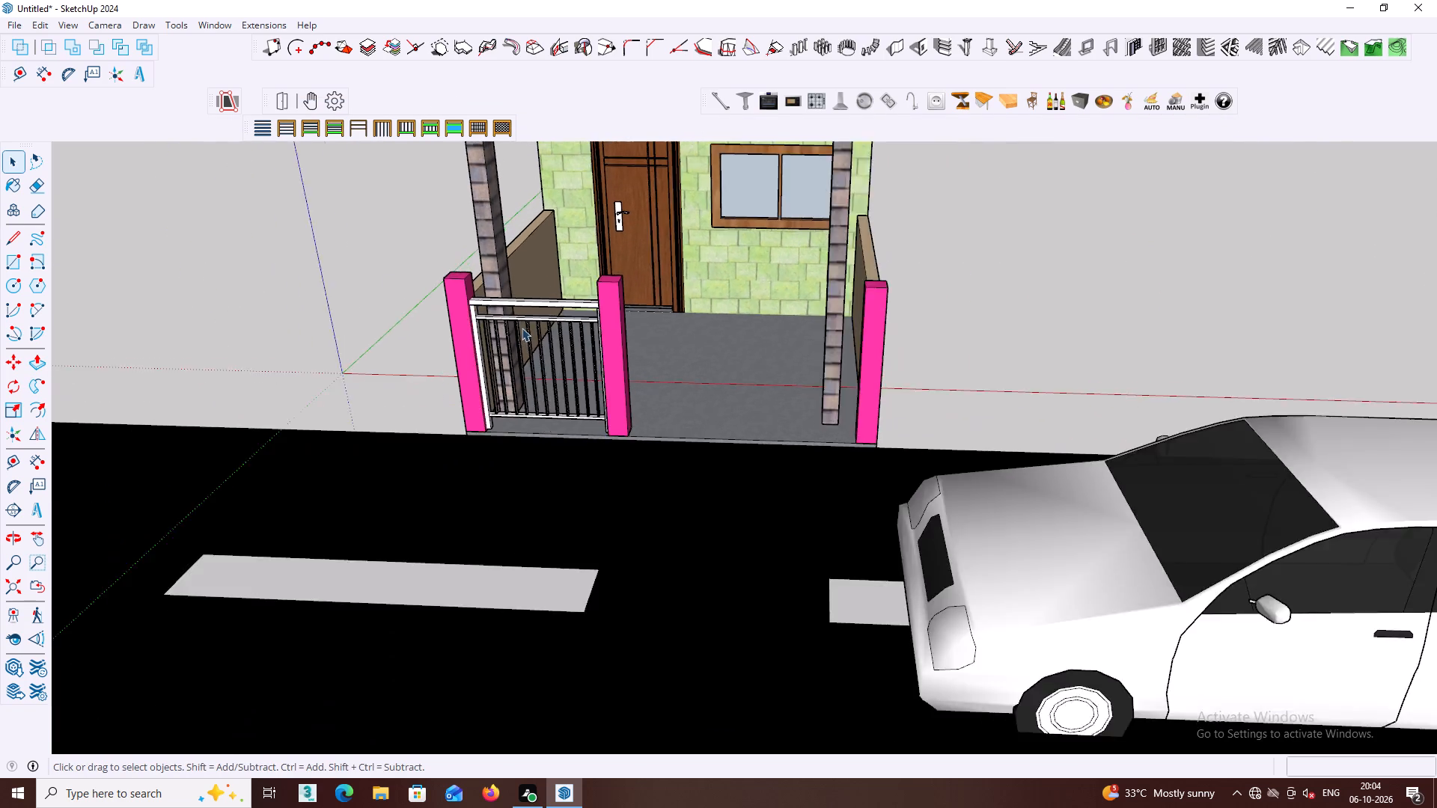
pyautogui.scroll(-2, 522, 328)
pyautogui.moveTo(560, 363); pyautogui.dragTo(570, 444, button='middle')
pyautogui.moveTo(573, 429); pyautogui.dragTo(579, 445, button='middle')
pyautogui.scroll(-10, 569, 435)
pyautogui.moveTo(605, 418); pyautogui.dragTo(605, 434, button='middle')
pyautogui.moveTo(629, 456); pyautogui.dragTo(698, 415, button='middle')
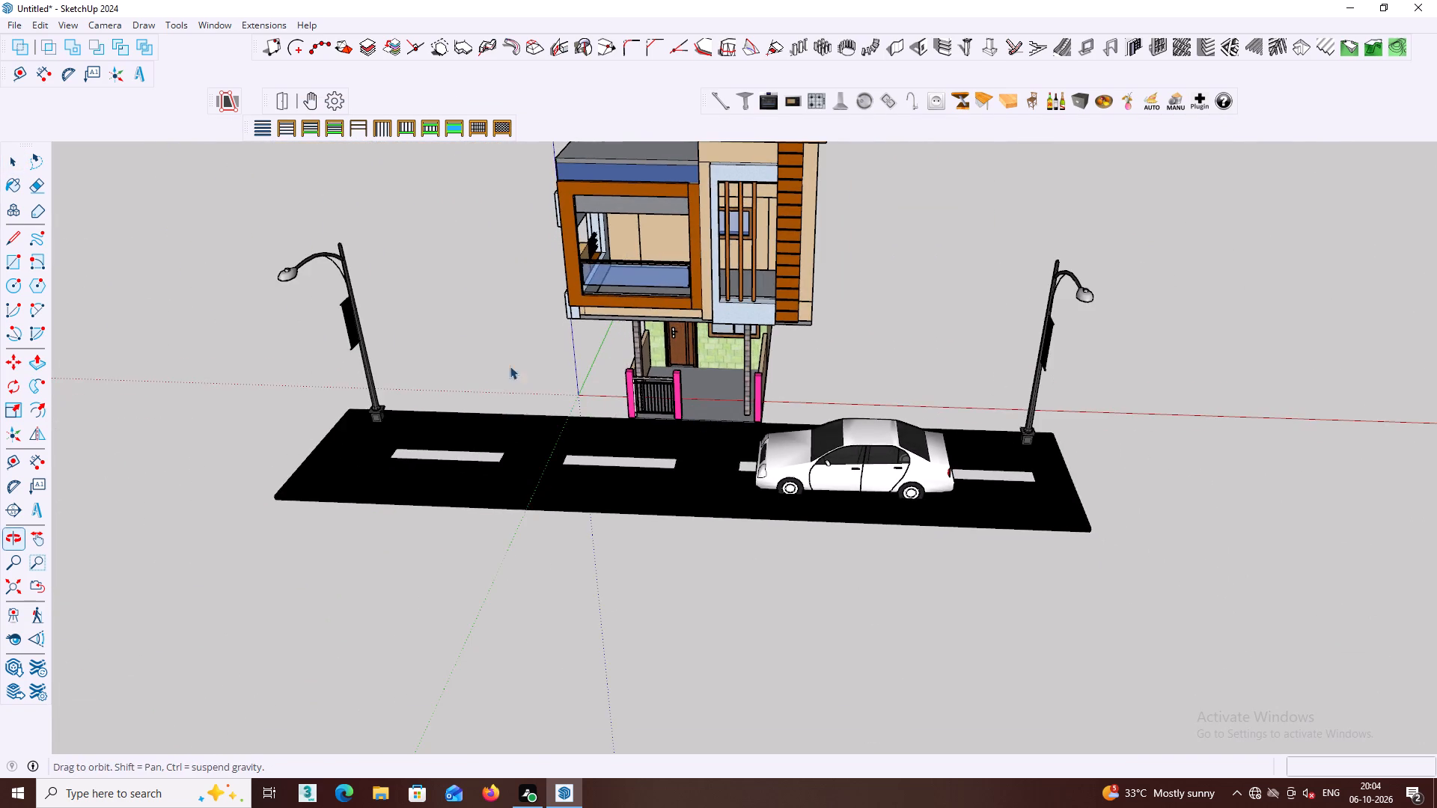
pyautogui.scroll(2, 247, 173)
pyautogui.click(305, 132)
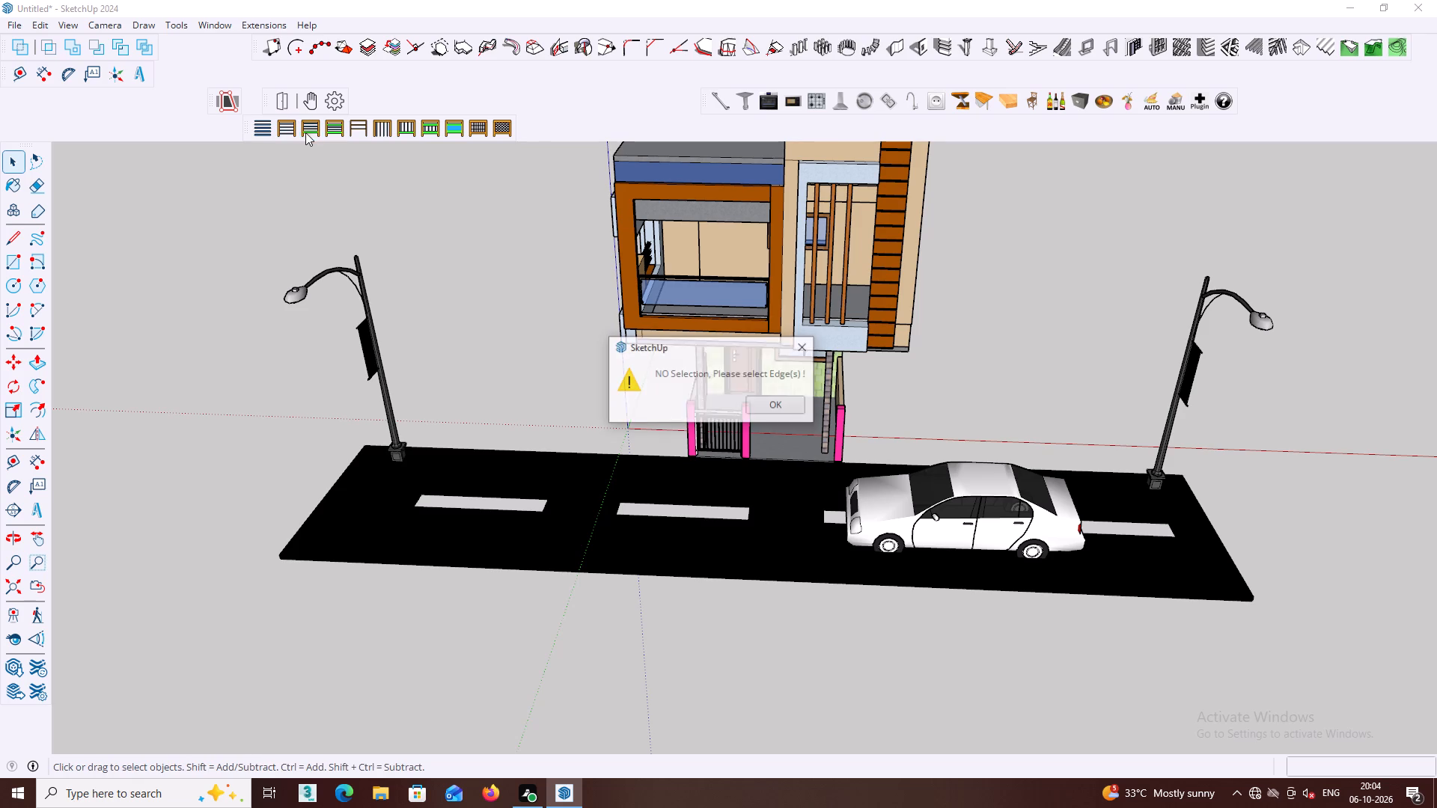
pyautogui.click(807, 346)
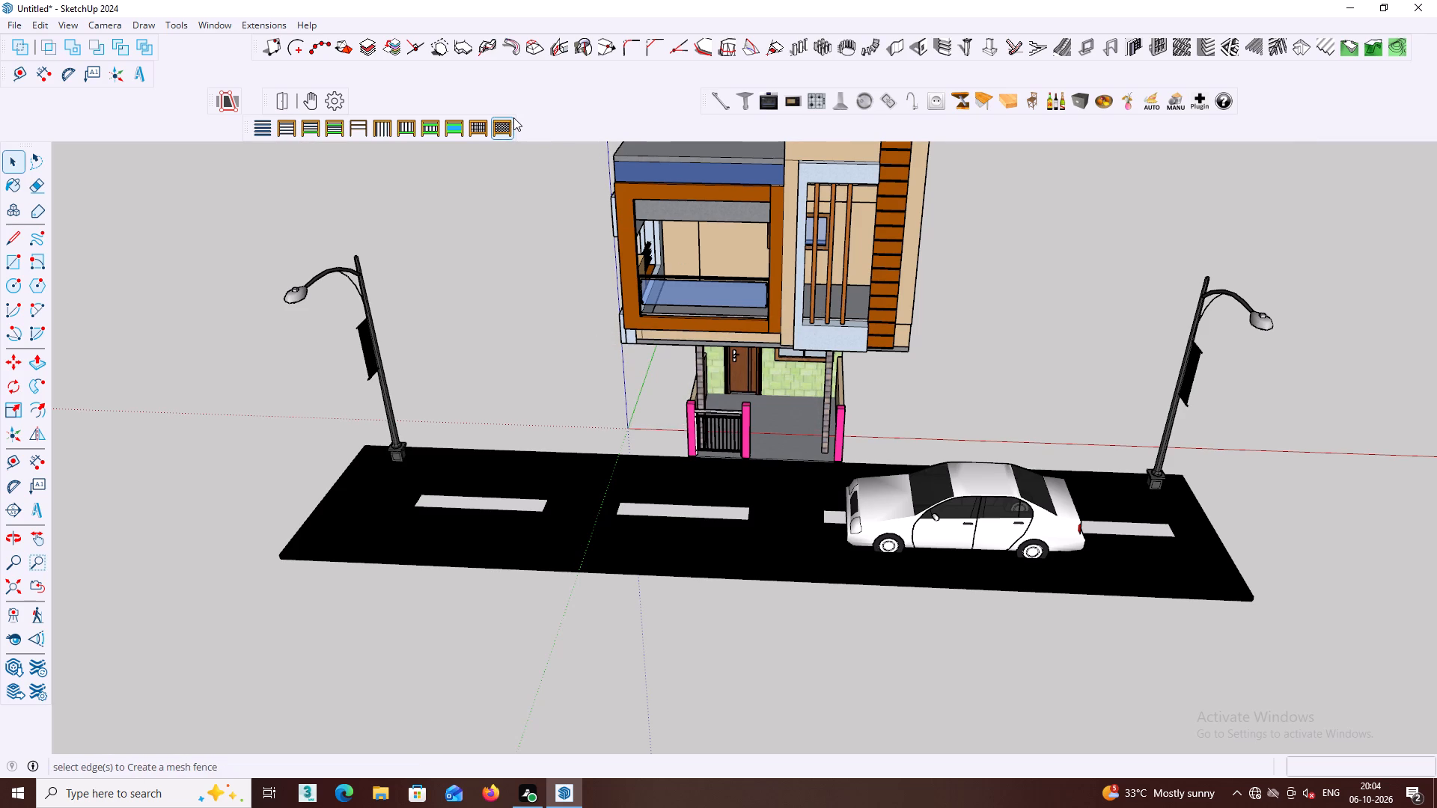
pyautogui.scroll(5, 486, 113)
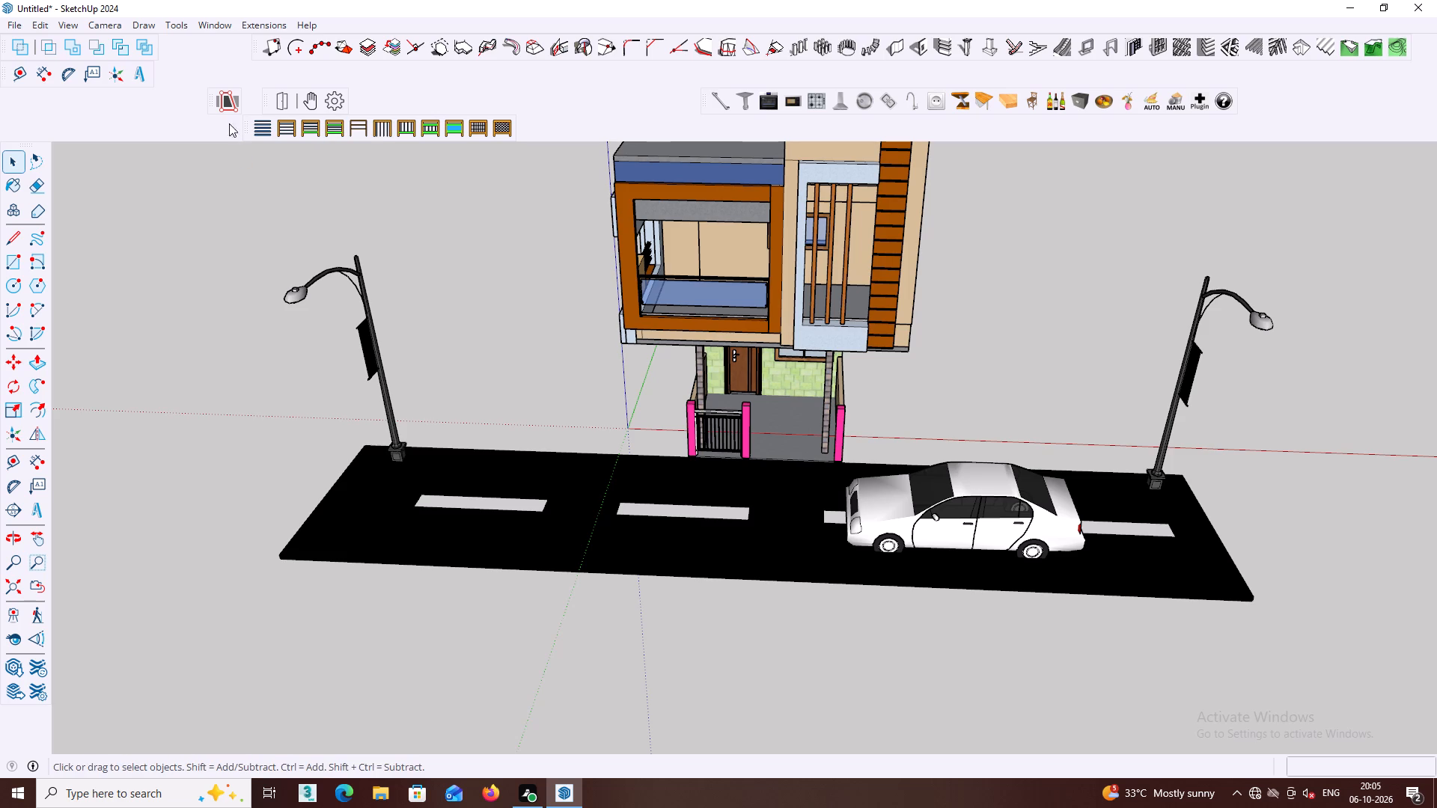
# Move the small door-and-settings toolbar beside the interior fixtures toolbar and align the FenceMaker toolbar directly beneath it.
pyautogui.moveTo(267, 98); pyautogui.dragTo(536, 89)
pyautogui.moveTo(536, 89); pyautogui.dragTo(650, 93)
pyautogui.moveTo(245, 123); pyautogui.dragTo(320, 118)
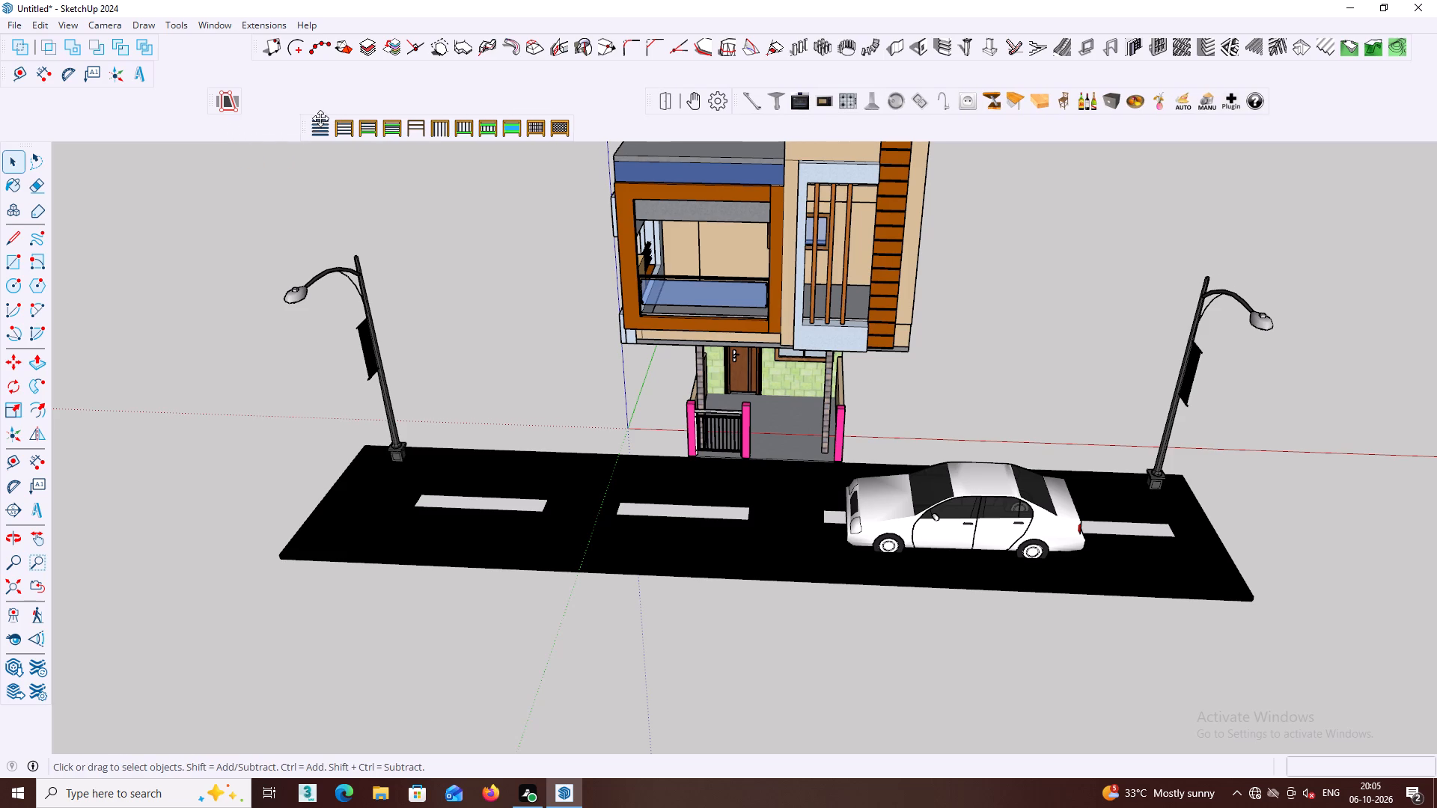
pyautogui.moveTo(320, 118); pyautogui.dragTo(643, 124)
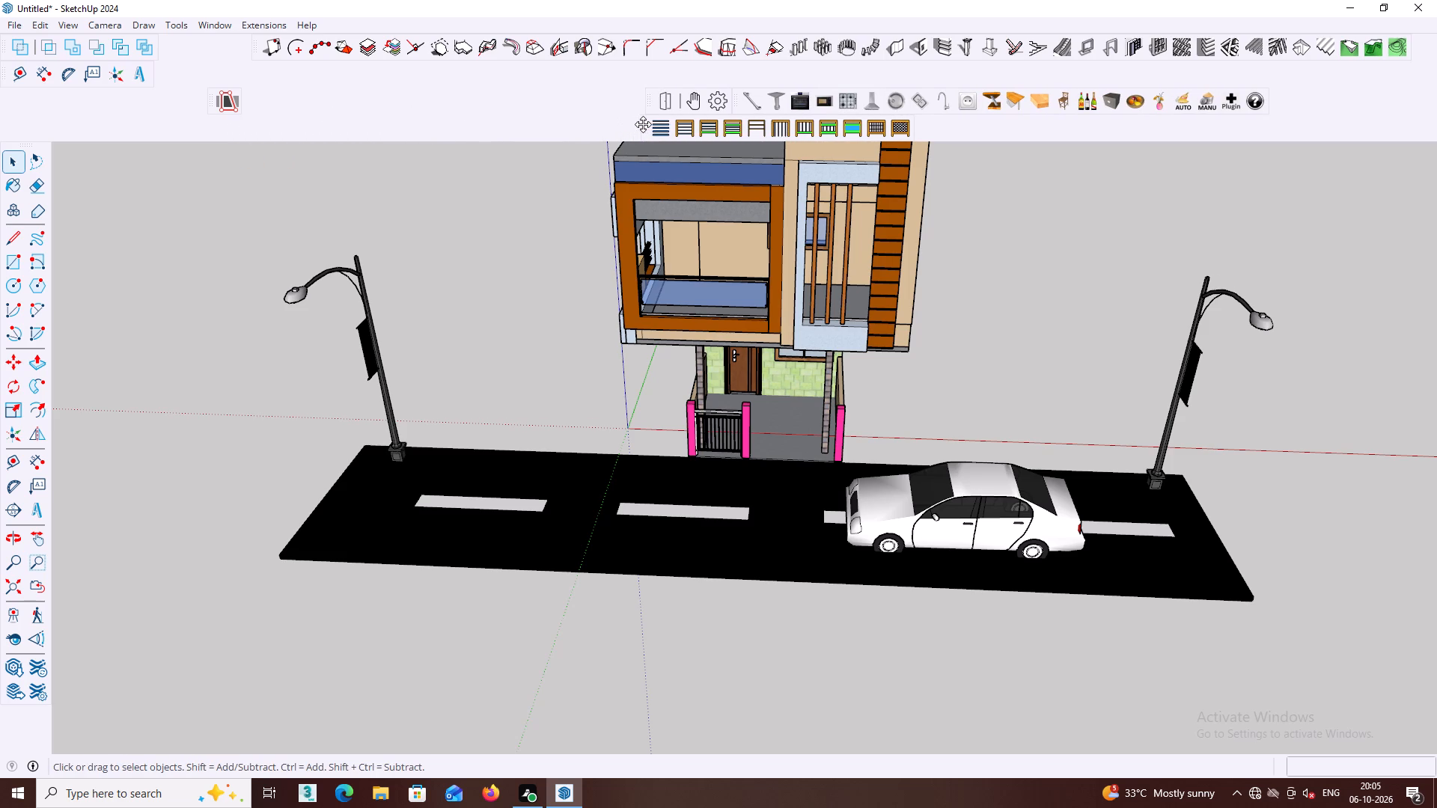
pyautogui.moveTo(643, 124); pyautogui.dragTo(638, 124)
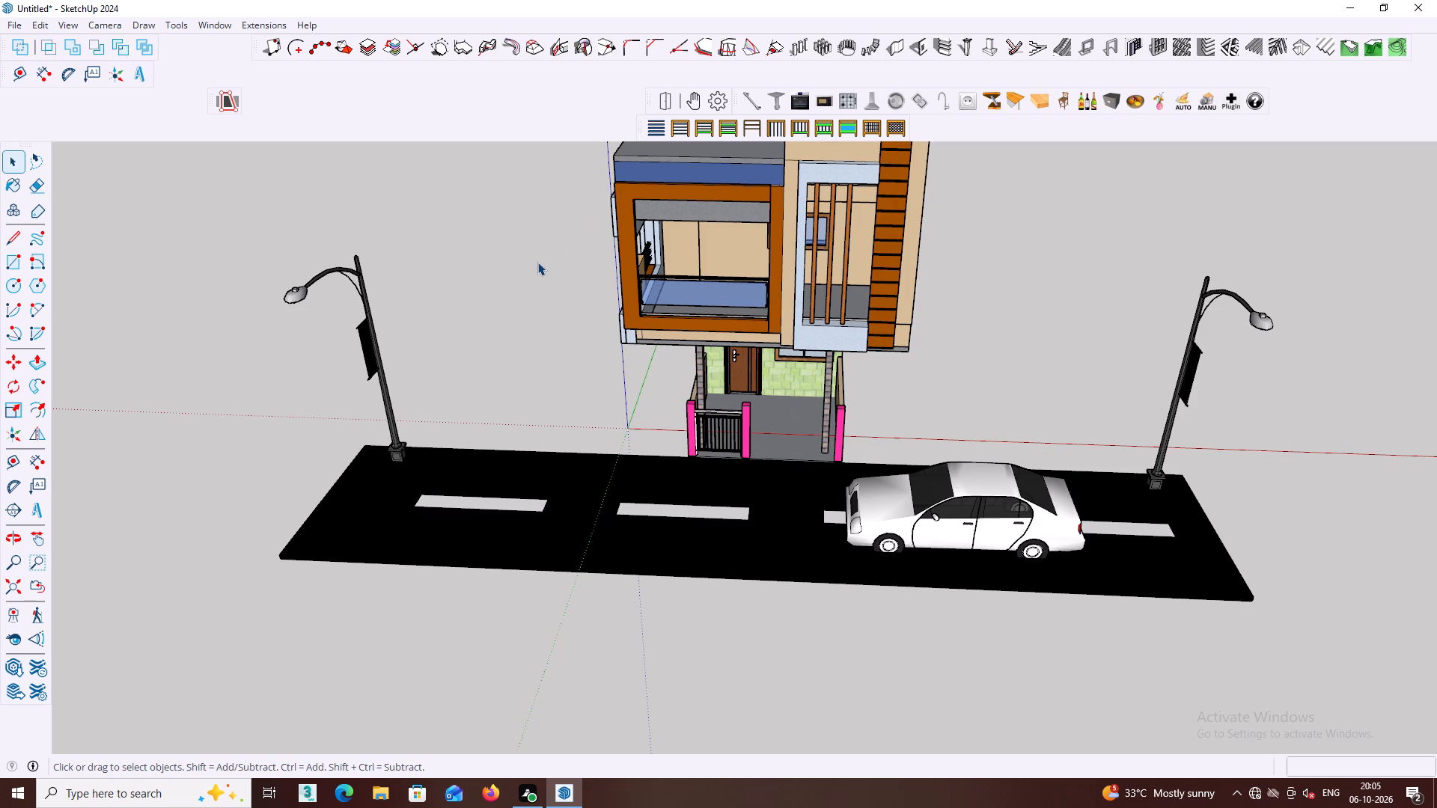
pyautogui.click(537, 262)
# Examine the vertical-bar fence between the pink posts from street level, against the house facade.
pyautogui.scroll(-1, 566, 275)
pyautogui.moveTo(611, 304); pyautogui.dragTo(750, 289, button='middle')
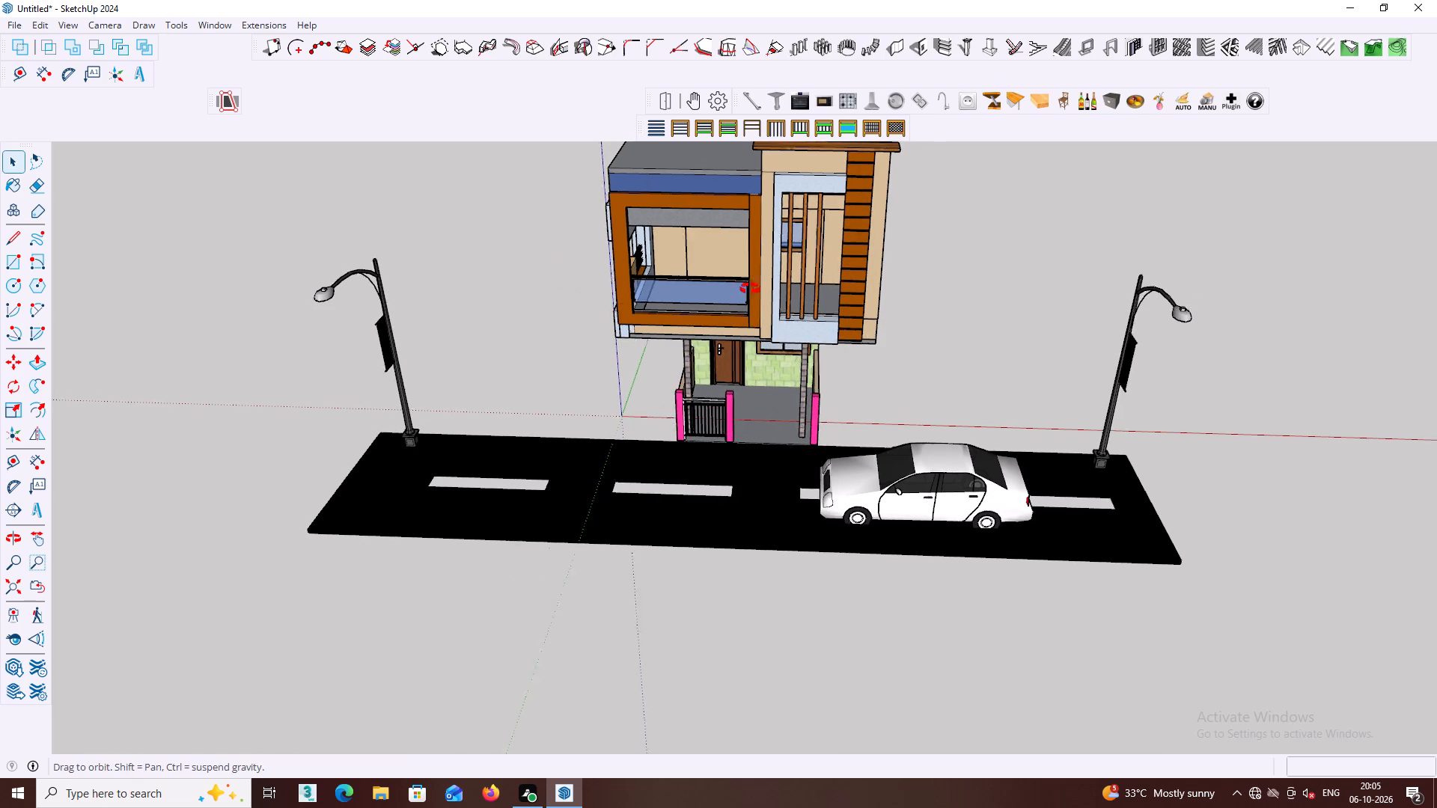
pyautogui.moveTo(750, 289); pyautogui.dragTo(783, 238, button='middle')
pyautogui.scroll(5, 611, 278)
pyautogui.moveTo(600, 332); pyautogui.dragTo(577, 284, button='middle')
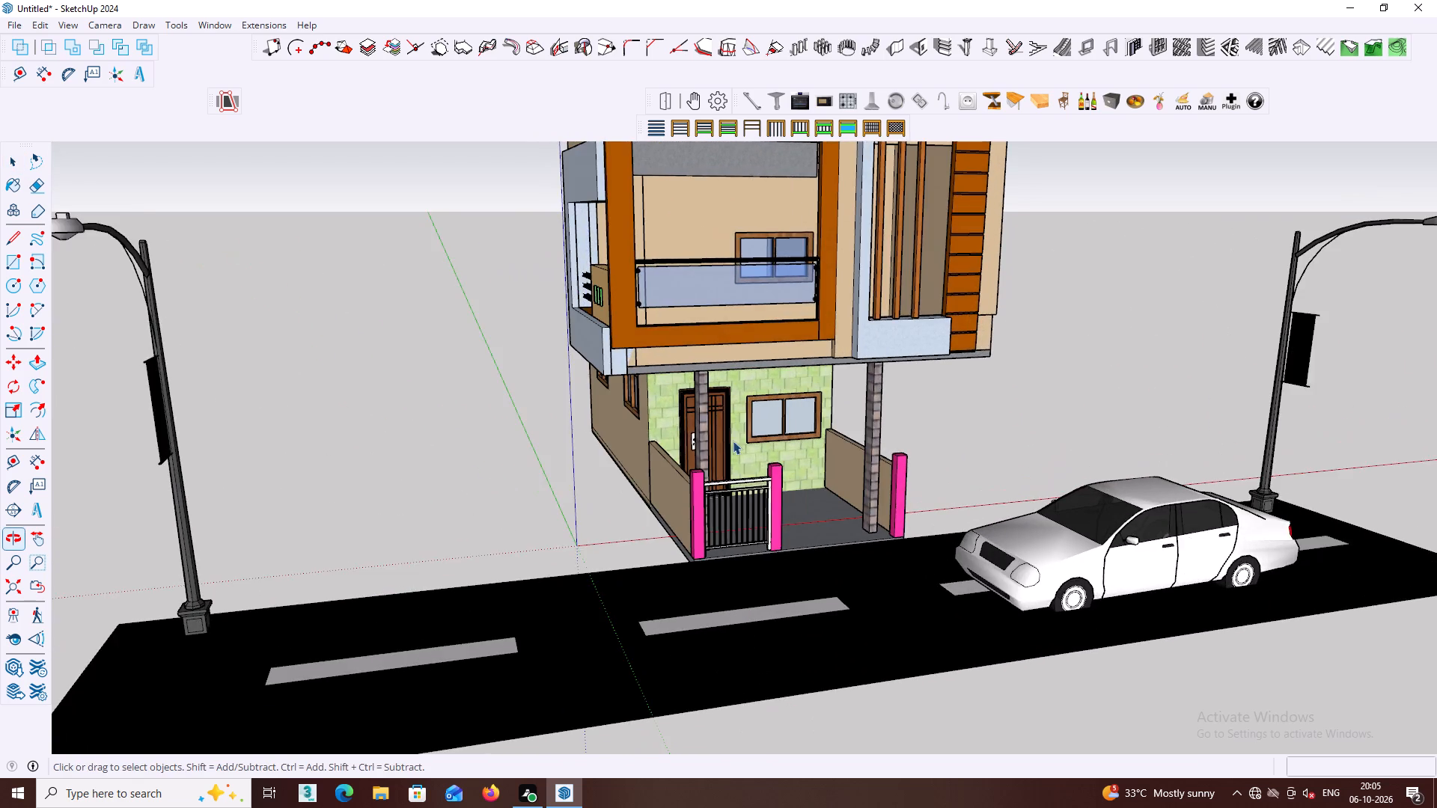
pyautogui.scroll(3, 733, 439)
pyautogui.moveTo(748, 460); pyautogui.dragTo(680, 431, button='middle')
pyautogui.scroll(3, 659, 438)
pyautogui.keyDown('shift'); pyautogui.moveTo(679, 466); pyautogui.dragTo(665, 416, button='middle'); pyautogui.keyUp('shift')
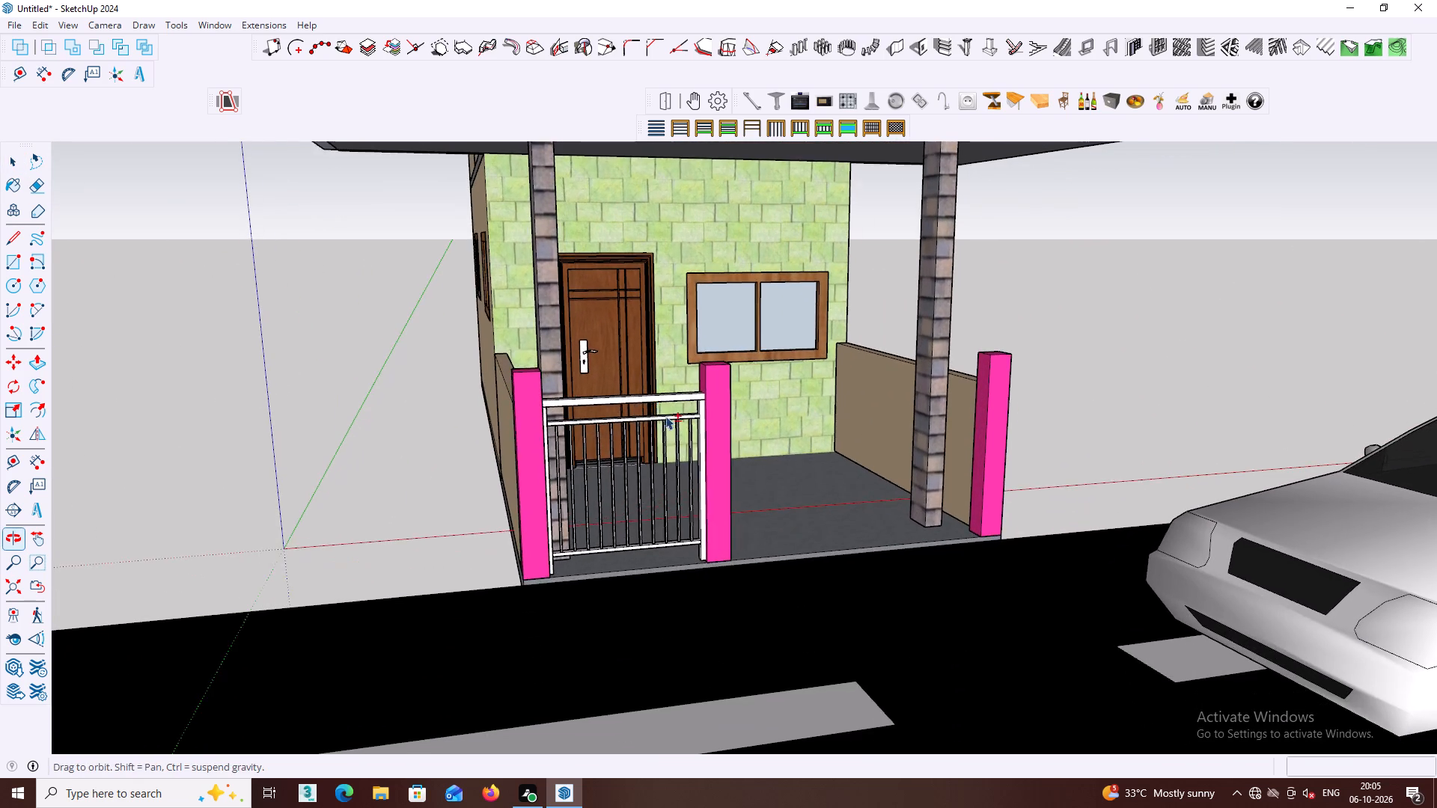
pyautogui.keyDown('shift'); pyautogui.moveTo(665, 416); pyautogui.dragTo(661, 411, button='middle'); pyautogui.keyUp('shift')
pyautogui.moveTo(671, 442); pyautogui.dragTo(649, 442, button='middle')
pyautogui.middleClick(658, 432)
pyautogui.click(639, 450)
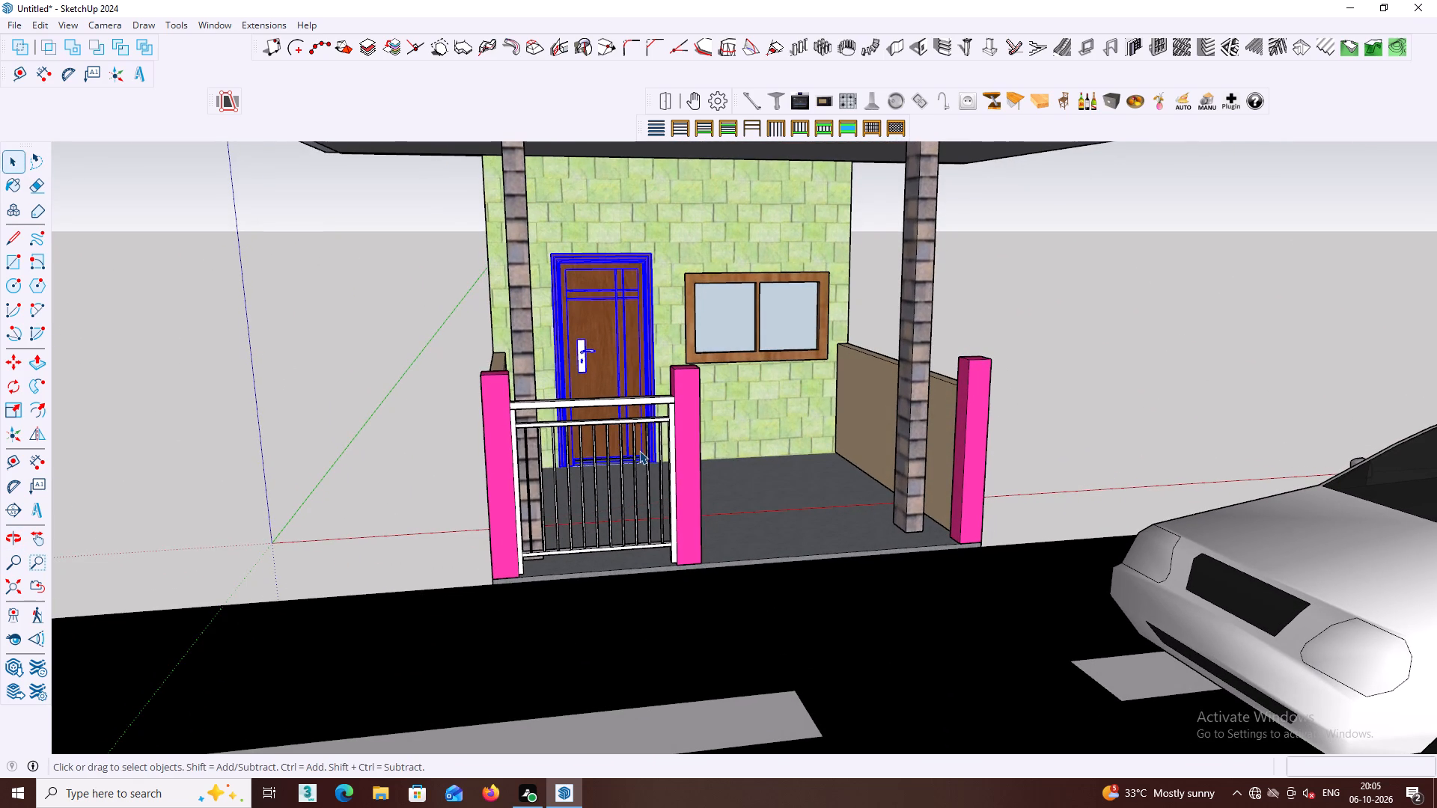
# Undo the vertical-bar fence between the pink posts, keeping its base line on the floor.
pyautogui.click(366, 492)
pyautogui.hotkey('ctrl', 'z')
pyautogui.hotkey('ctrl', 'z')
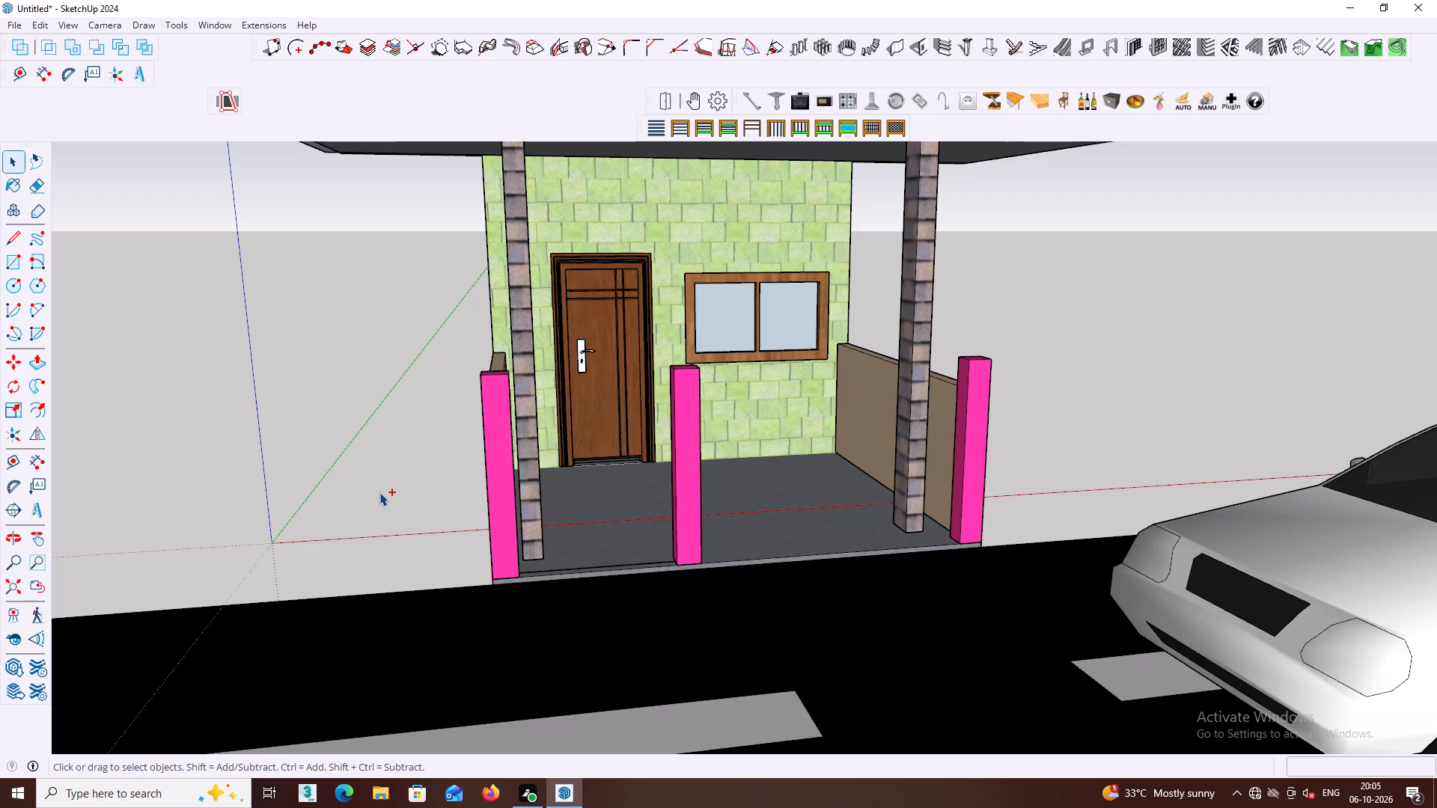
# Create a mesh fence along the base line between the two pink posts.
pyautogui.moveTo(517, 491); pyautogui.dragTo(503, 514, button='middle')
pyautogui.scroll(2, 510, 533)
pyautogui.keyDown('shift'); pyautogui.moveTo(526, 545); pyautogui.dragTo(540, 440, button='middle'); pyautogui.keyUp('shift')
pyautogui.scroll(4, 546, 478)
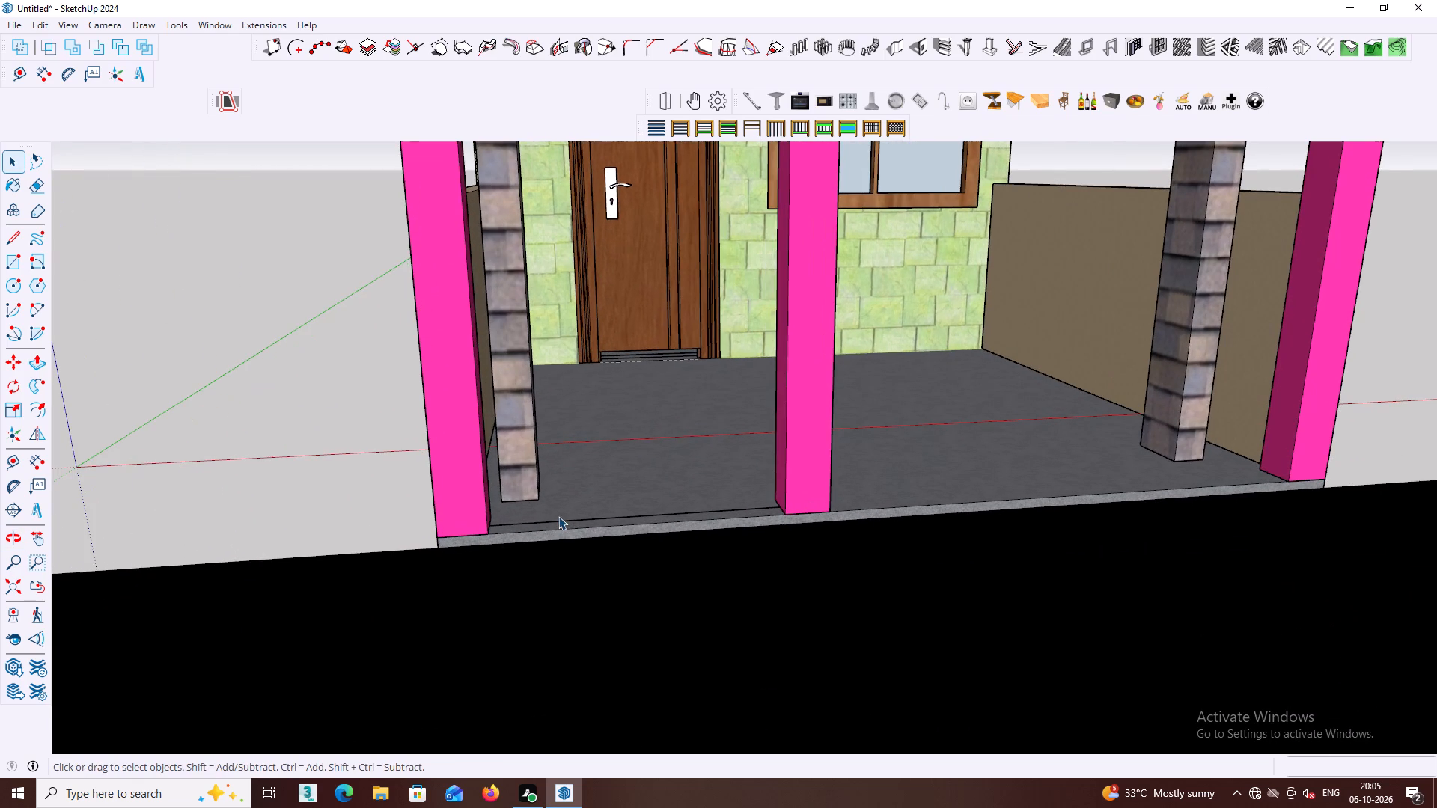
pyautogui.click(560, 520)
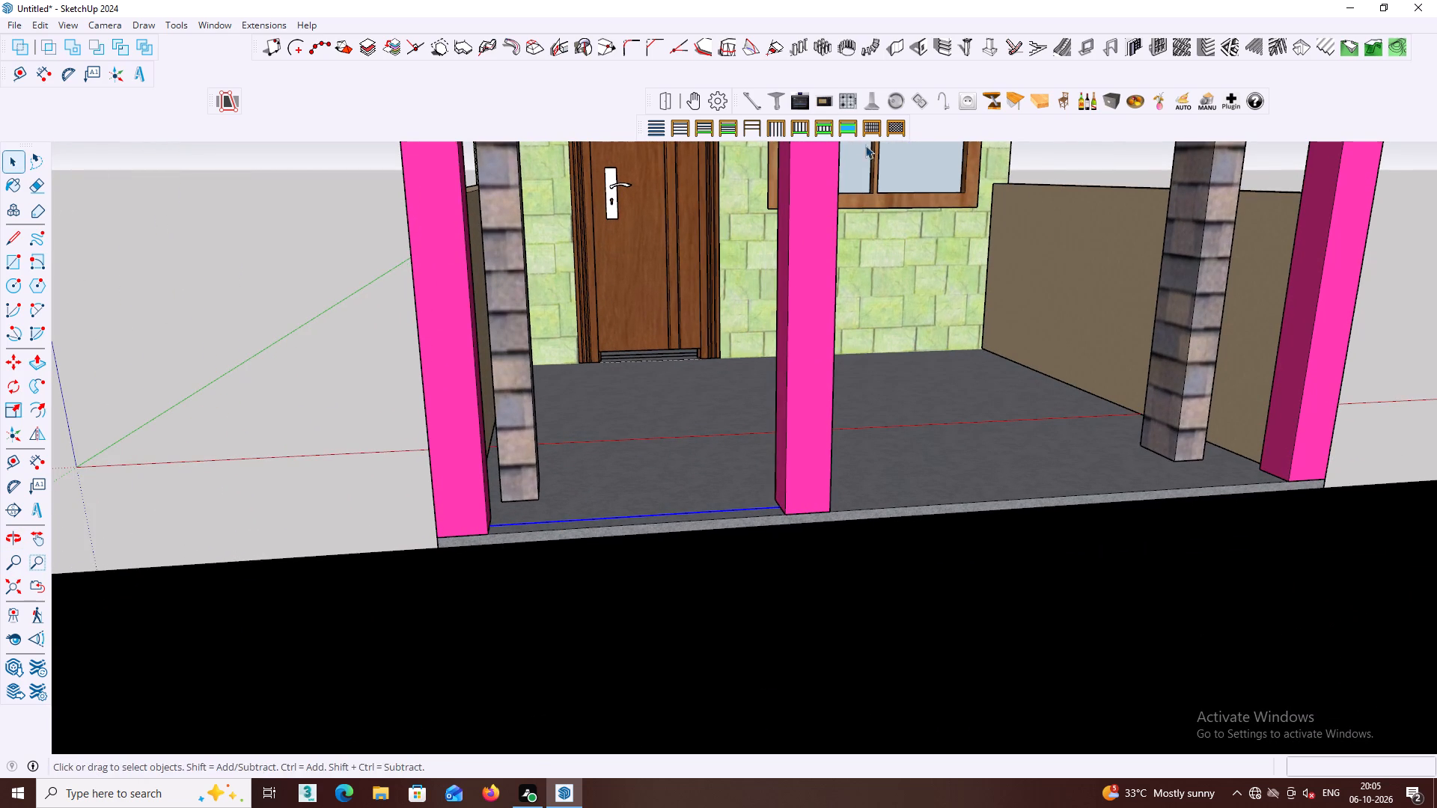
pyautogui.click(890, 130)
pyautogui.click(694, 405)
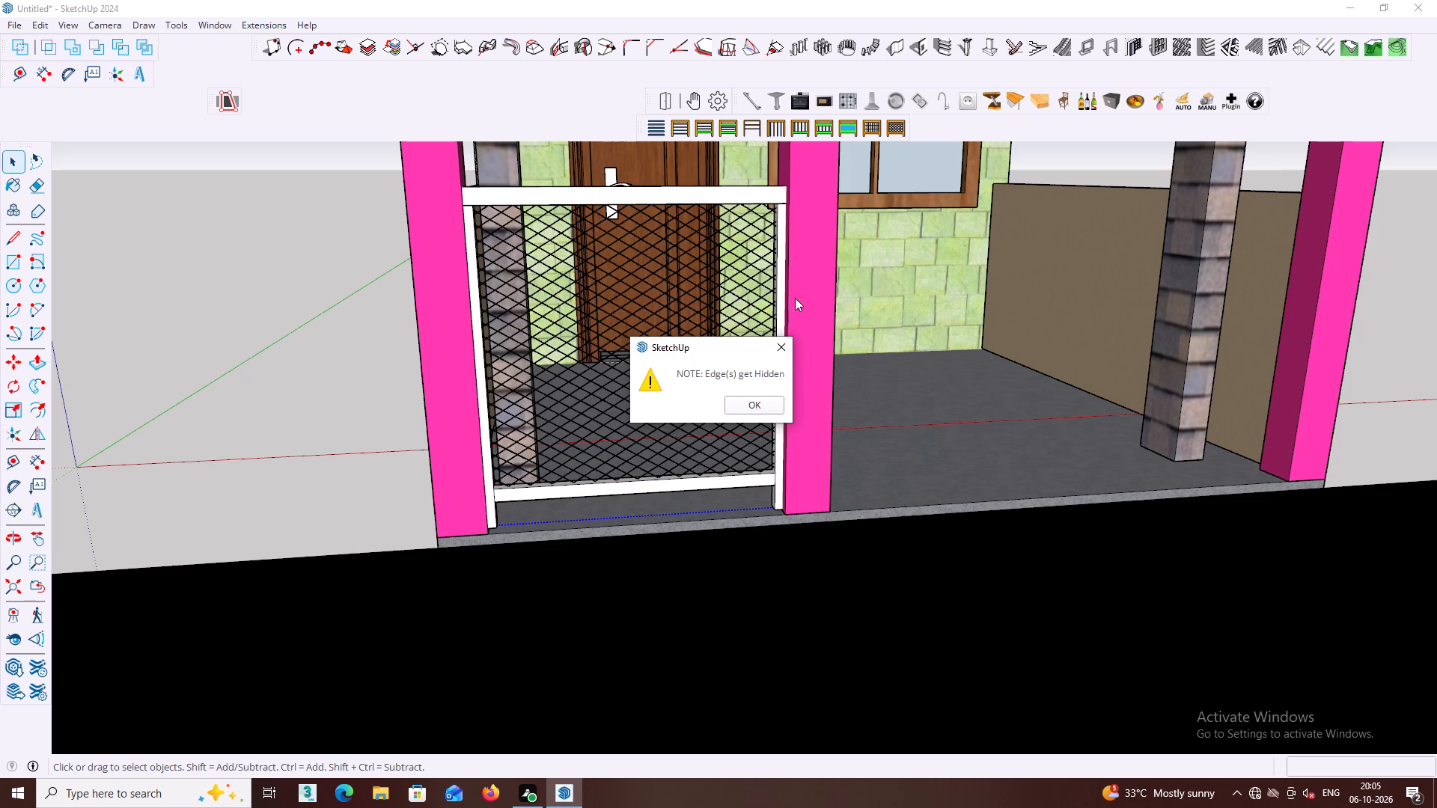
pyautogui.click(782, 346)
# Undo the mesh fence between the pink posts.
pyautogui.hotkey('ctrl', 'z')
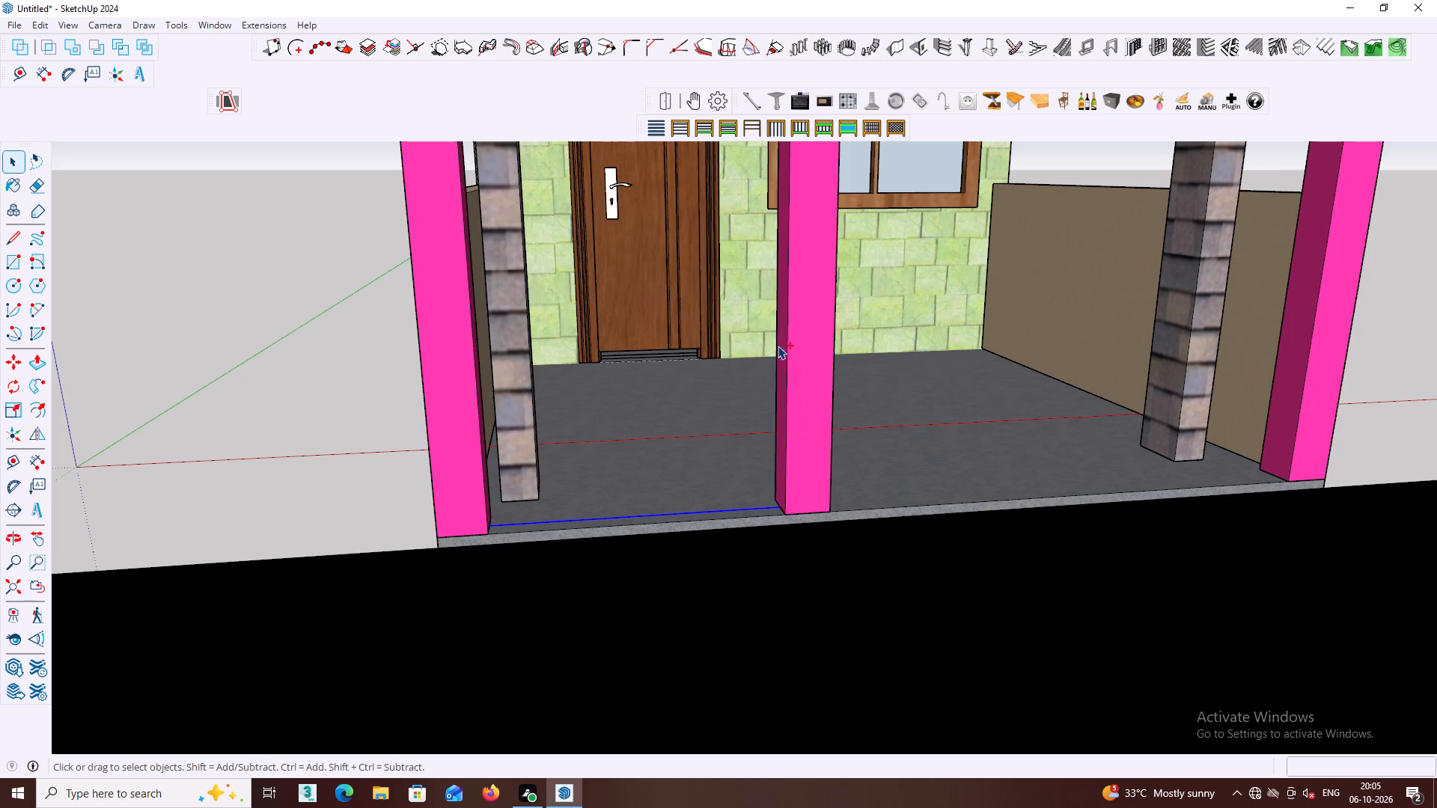
# Create a 4' high vertical cross fence type 3 along the base line between the two pink posts before the door.
pyautogui.click(830, 128)
pyautogui.click(701, 403)
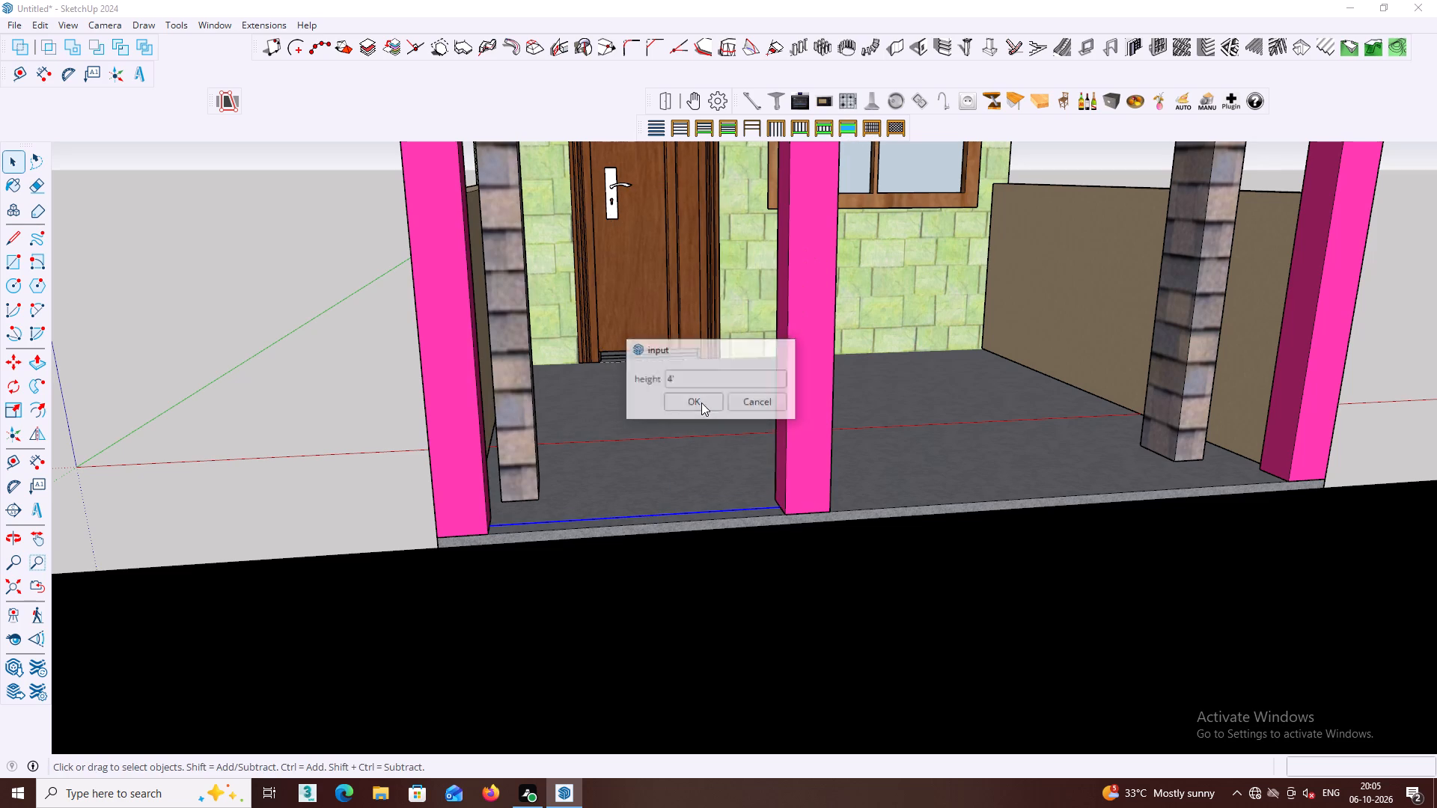
pyautogui.press('space')
pyautogui.scroll(-5, 637, 336)
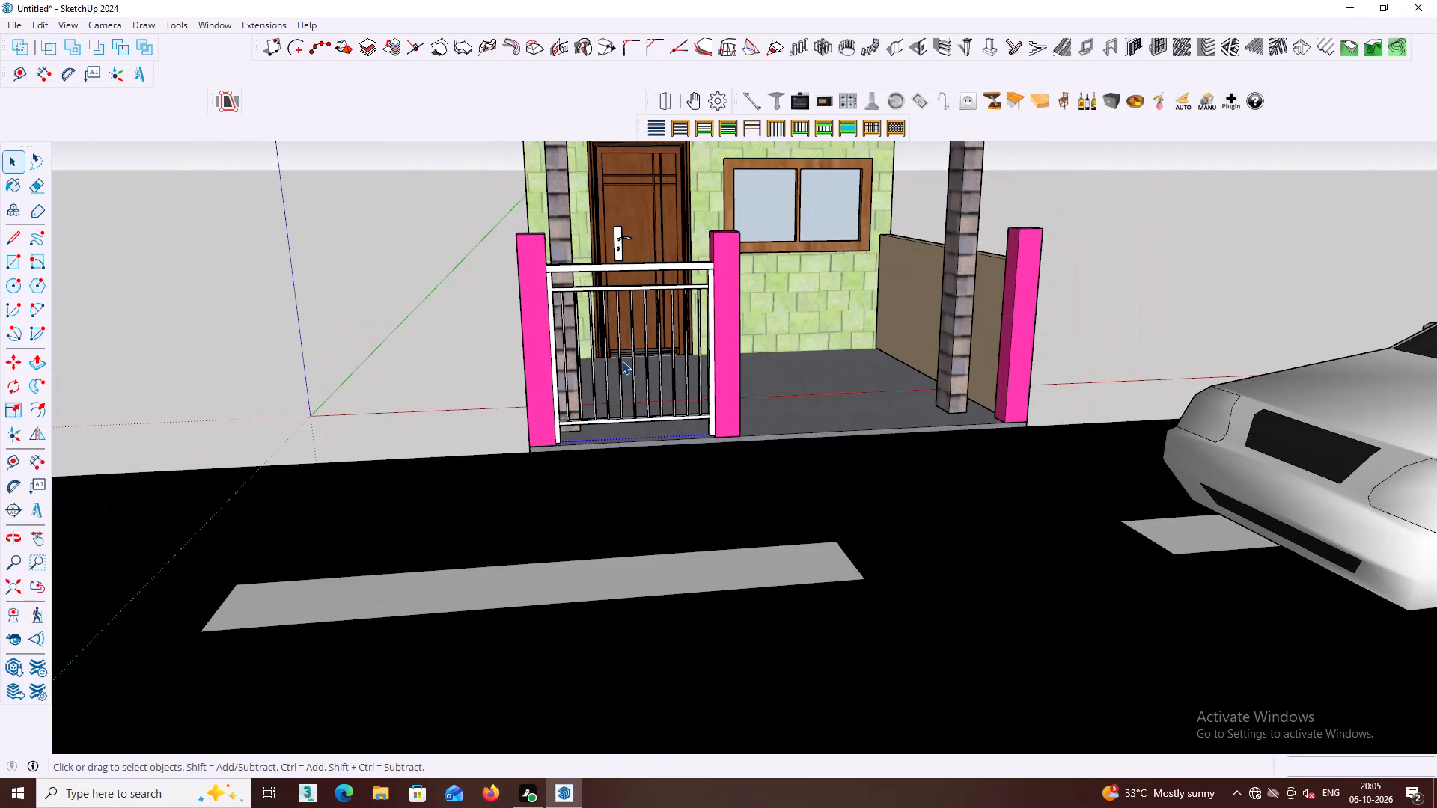
# Examine the parts of the fence before the door, including its bars and top rail, against the house front.
pyautogui.click(622, 358)
pyautogui.scroll(1, 626, 310)
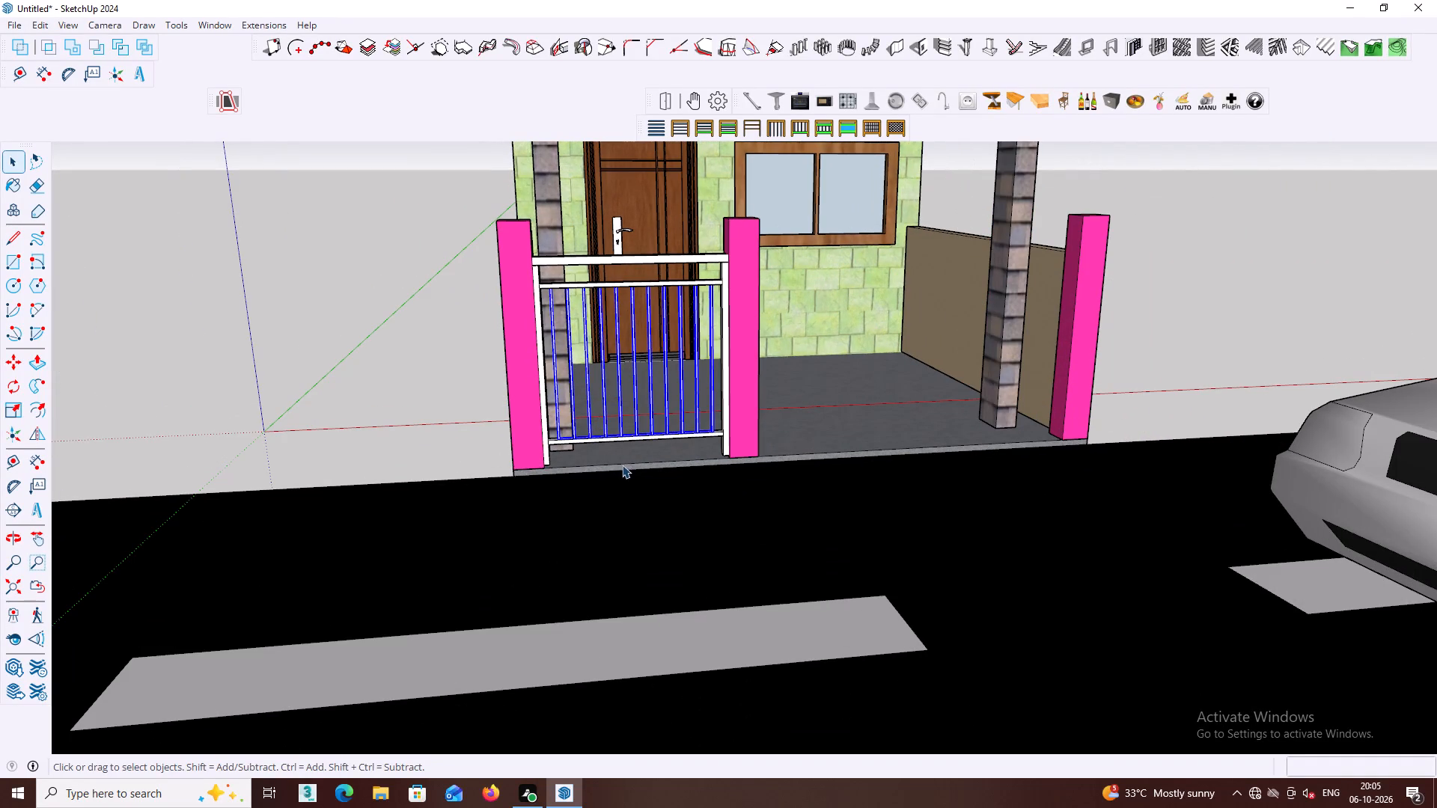
pyautogui.click(415, 442)
pyautogui.scroll(-2, 493, 414)
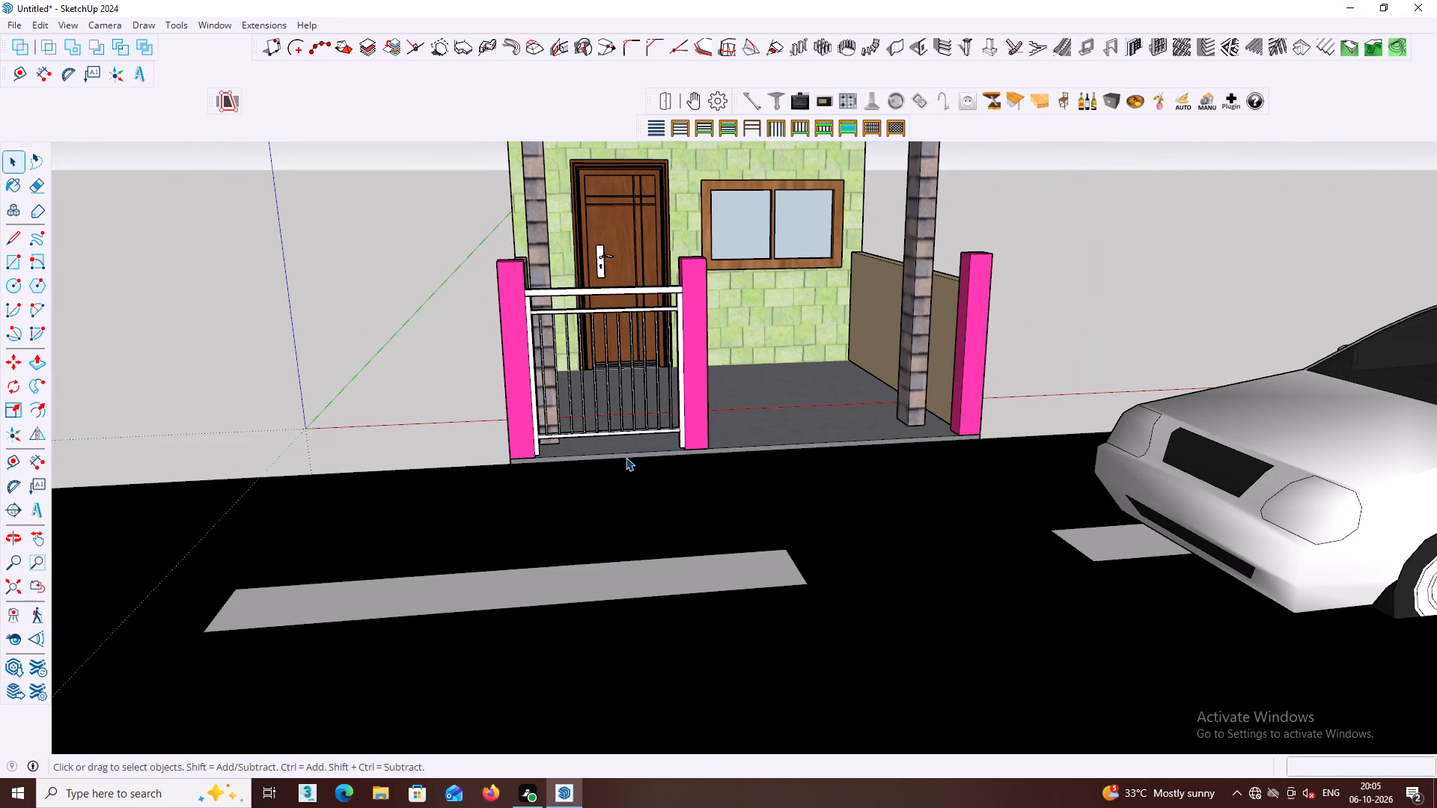
pyautogui.moveTo(617, 444); pyautogui.dragTo(559, 284)
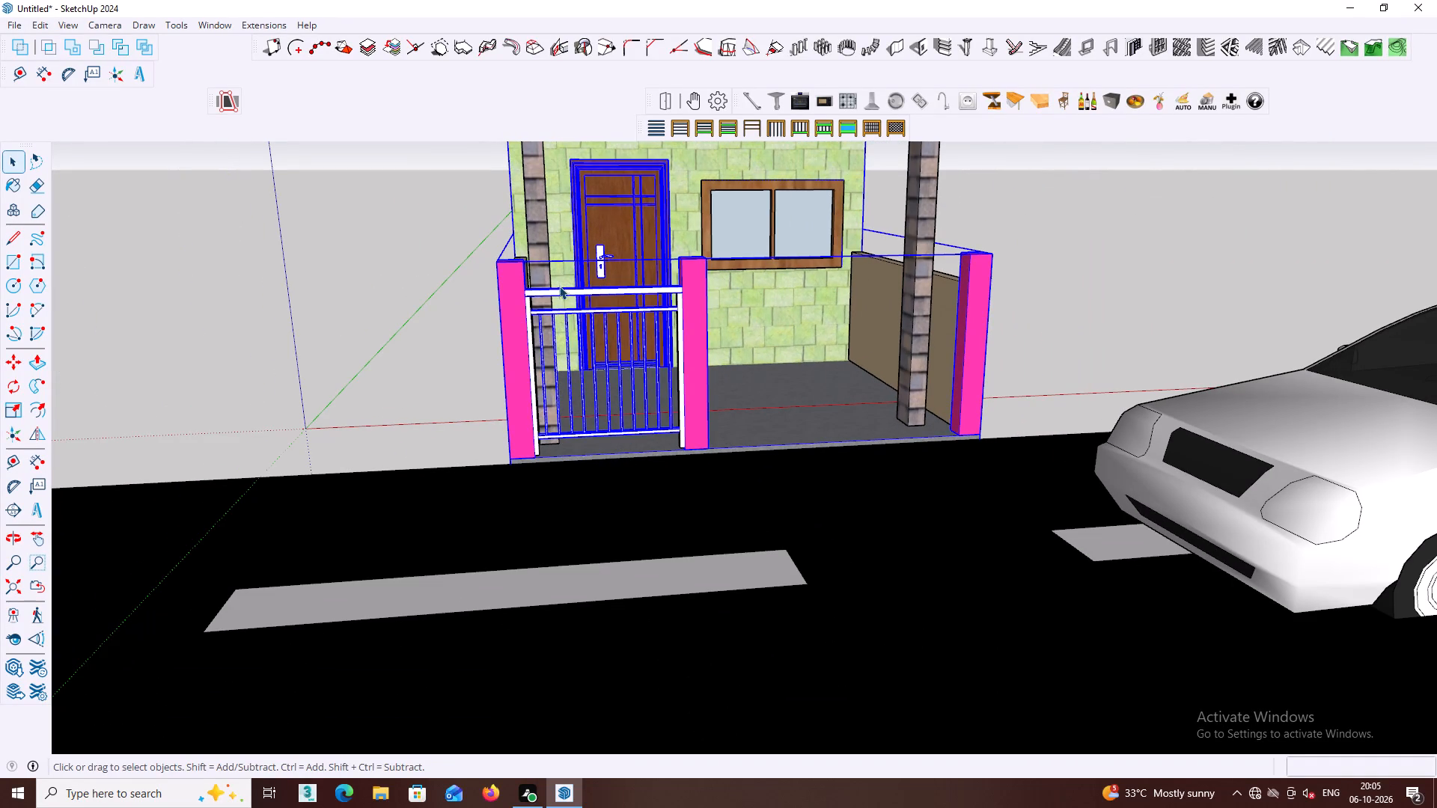
pyautogui.click(410, 343)
pyautogui.scroll(4, 549, 288)
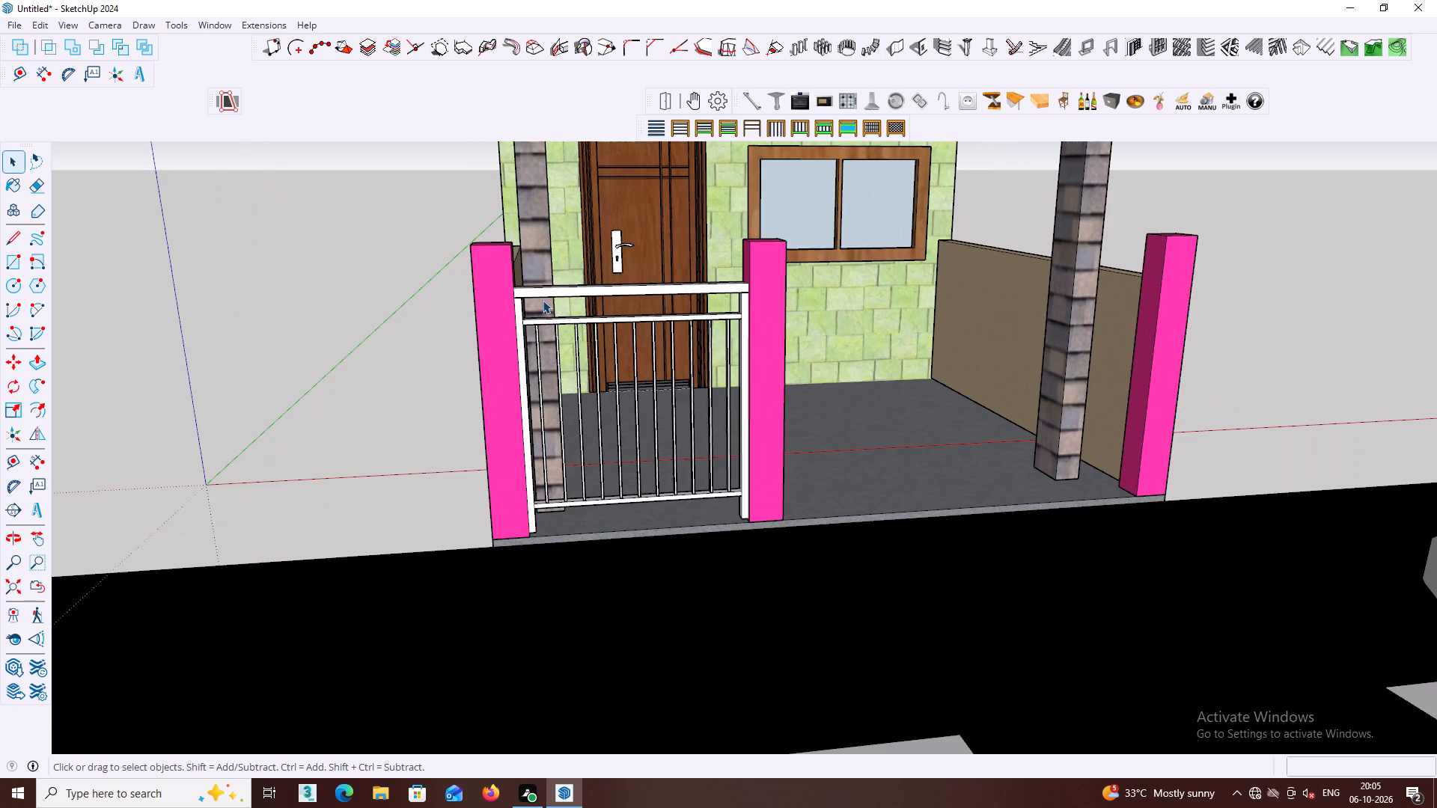
pyautogui.click(543, 289)
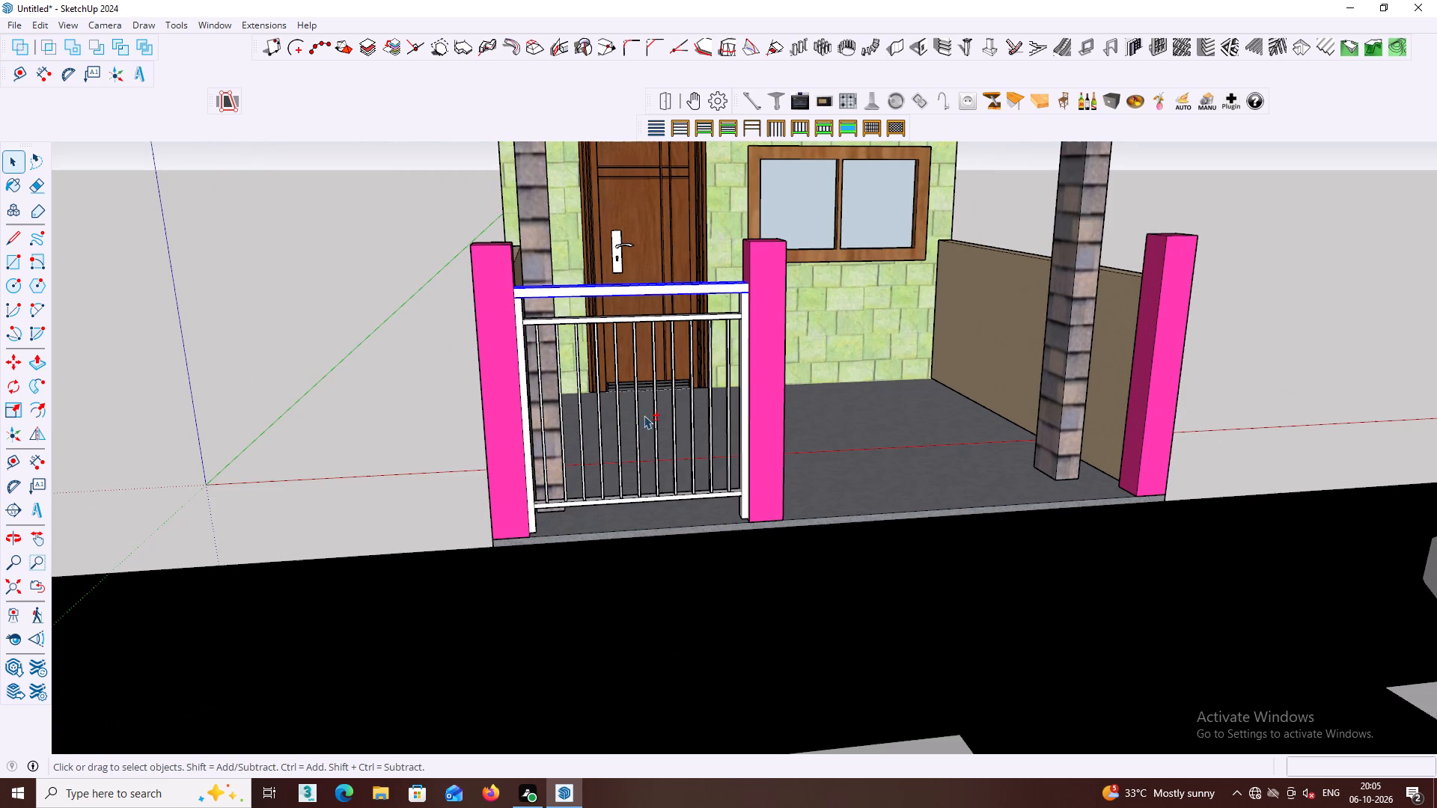
pyautogui.keyDown('shift'); pyautogui.moveTo(644, 415); pyautogui.dragTo(595, 367); pyautogui.keyUp('shift')
pyautogui.scroll(-2, 629, 379)
pyautogui.click(427, 364)
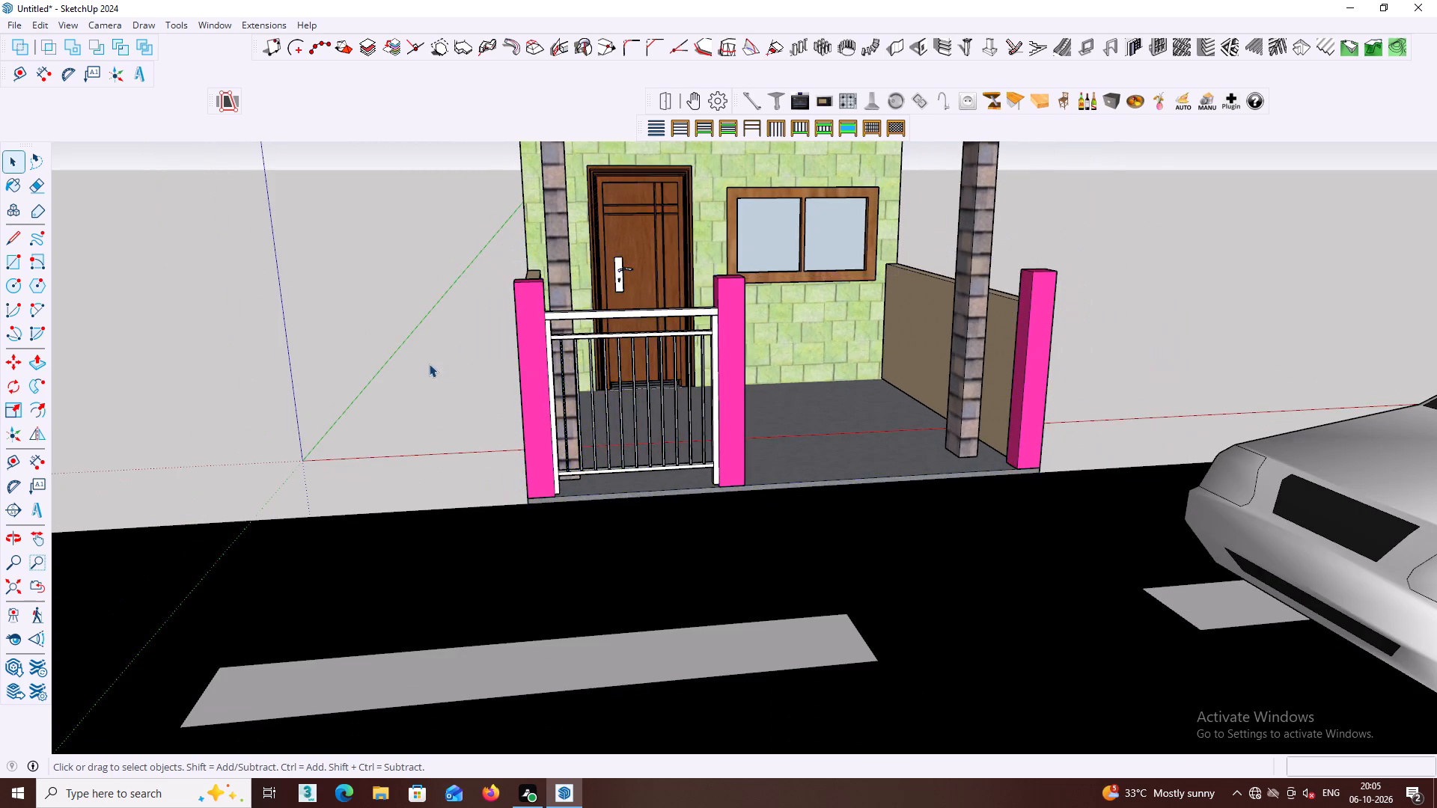
pyautogui.scroll(-4, 541, 367)
pyautogui.keyDown('shift'); pyautogui.moveTo(742, 367); pyautogui.dragTo(668, 345, button='middle'); pyautogui.keyUp('shift')
pyautogui.scroll(-2, 693, 352)
pyautogui.moveTo(709, 361); pyautogui.dragTo(708, 447, button='middle')
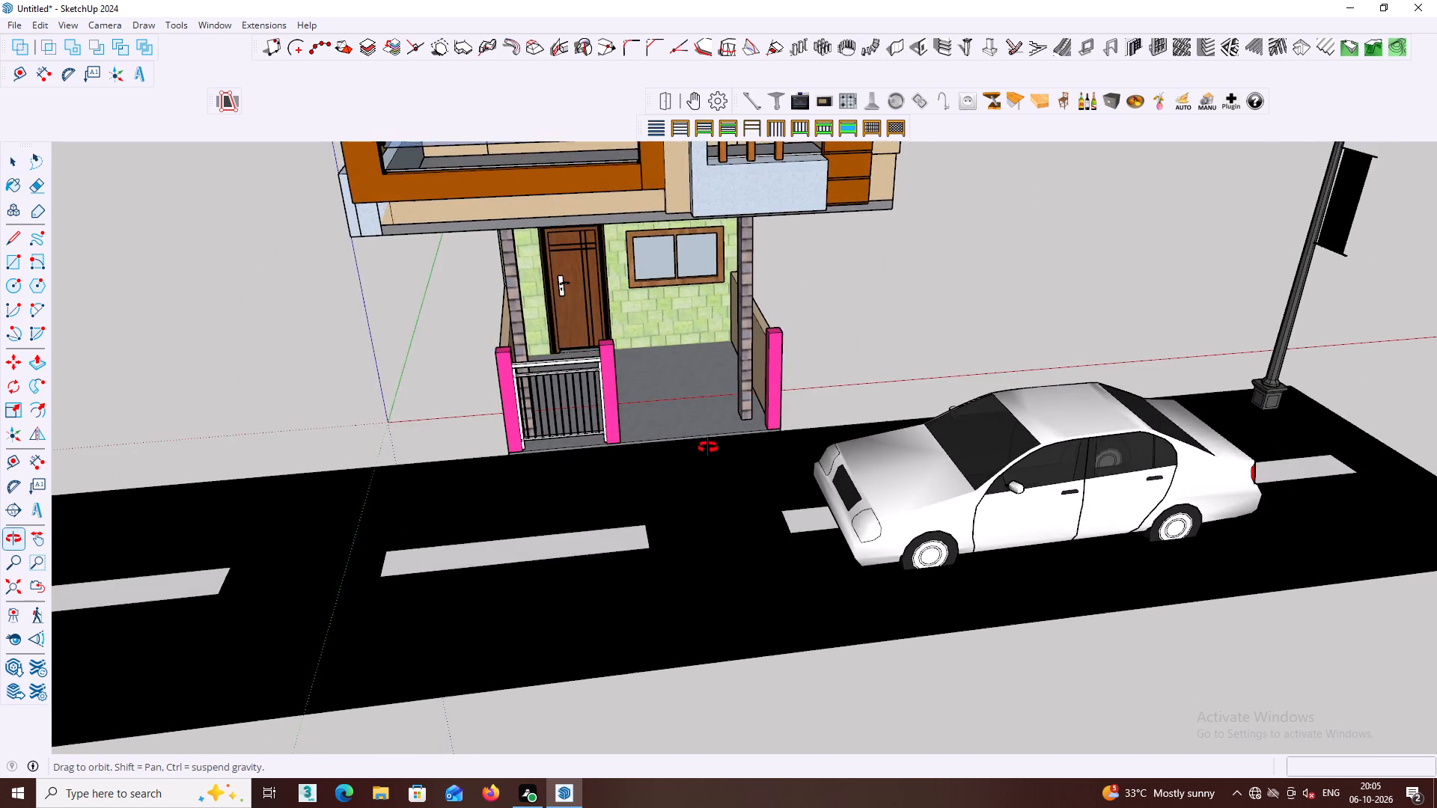
pyautogui.moveTo(708, 447); pyautogui.dragTo(685, 374, button='middle')
# Draw a floor line about 6' 7 7/16" long between the facing base midpoints of the middle pink post and the post nearest the car.
pyautogui.moveTo(638, 353); pyautogui.dragTo(581, 391, button='middle')
pyautogui.scroll(3, 598, 353)
pyautogui.keyDown('shift'); pyautogui.moveTo(604, 360); pyautogui.dragTo(588, 352, button='middle'); pyautogui.keyUp('shift')
pyautogui.scroll(4, 569, 339)
pyautogui.moveTo(576, 367); pyautogui.dragTo(581, 424, button='middle')
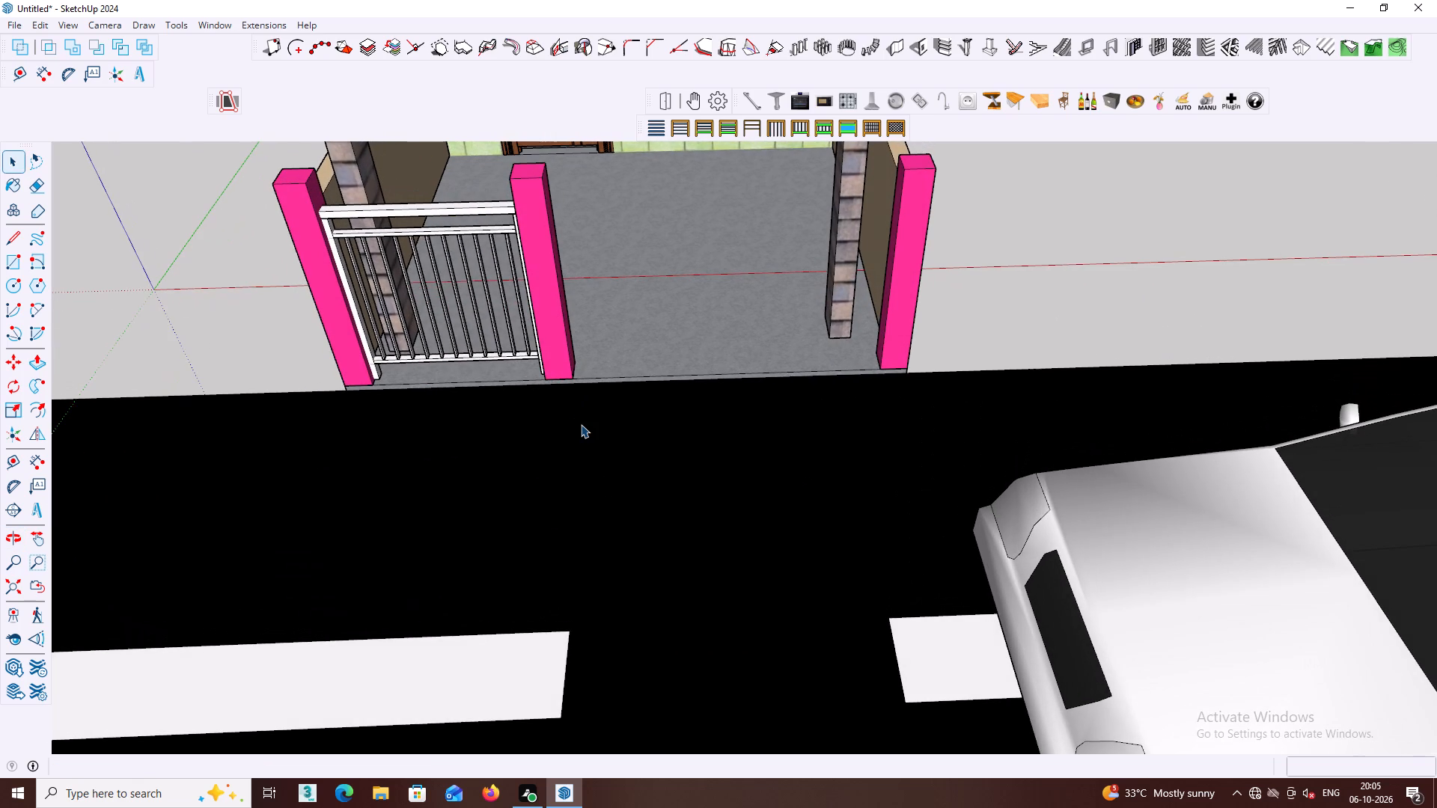
pyautogui.press('l')
pyautogui.scroll(6, 592, 389)
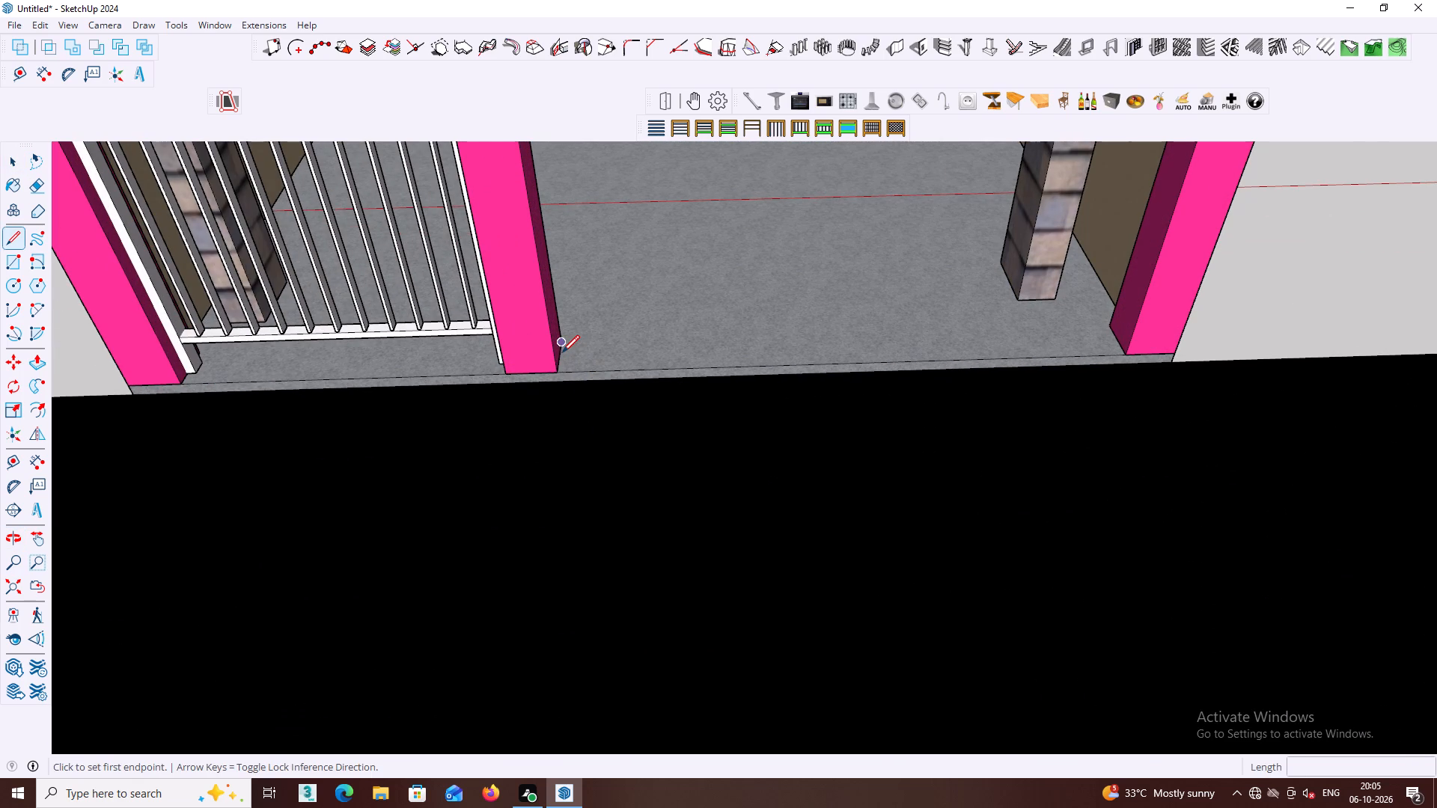
pyautogui.scroll(9, 562, 355)
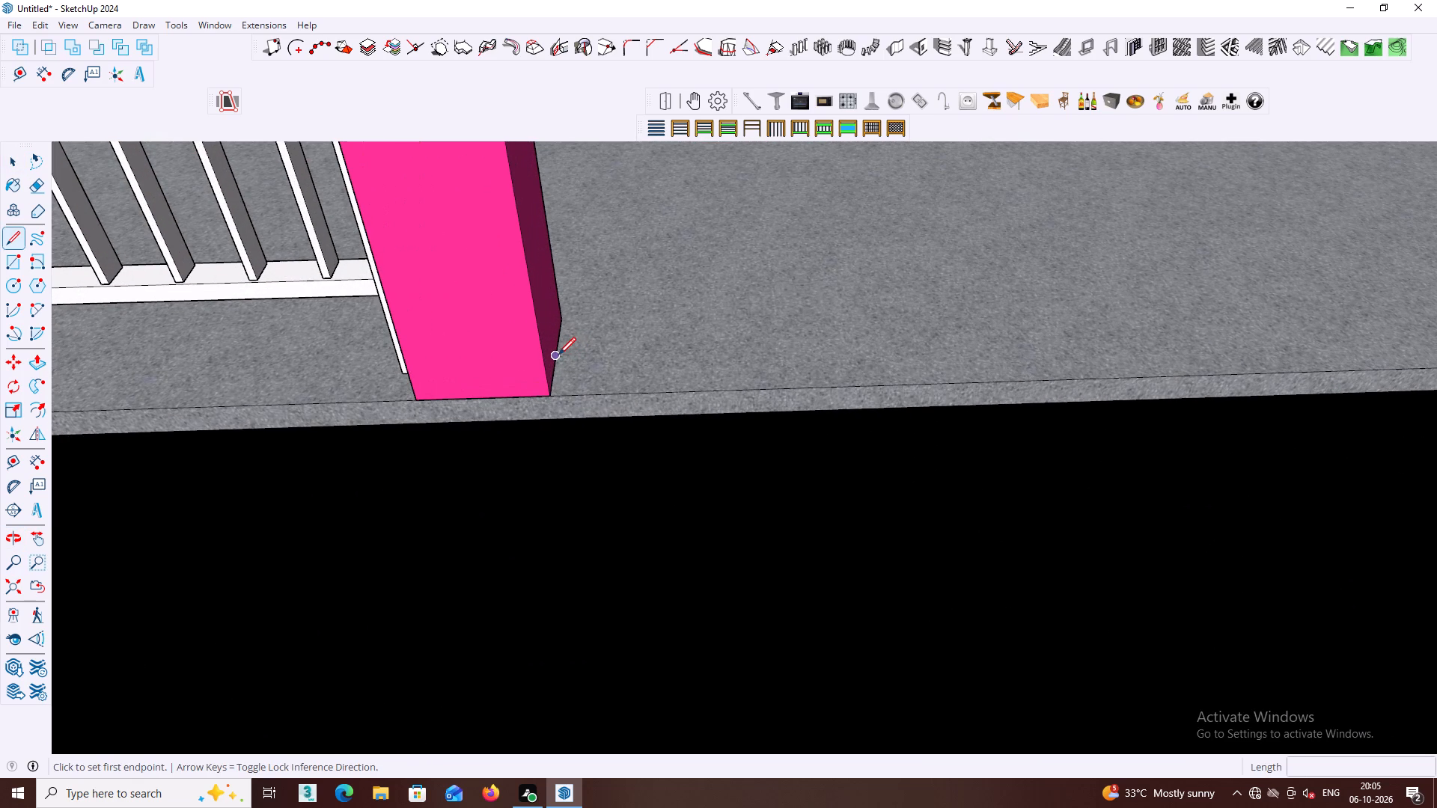
pyautogui.click(558, 355)
pyautogui.scroll(-6, 893, 346)
pyautogui.moveTo(999, 330); pyautogui.dragTo(678, 323, button='middle')
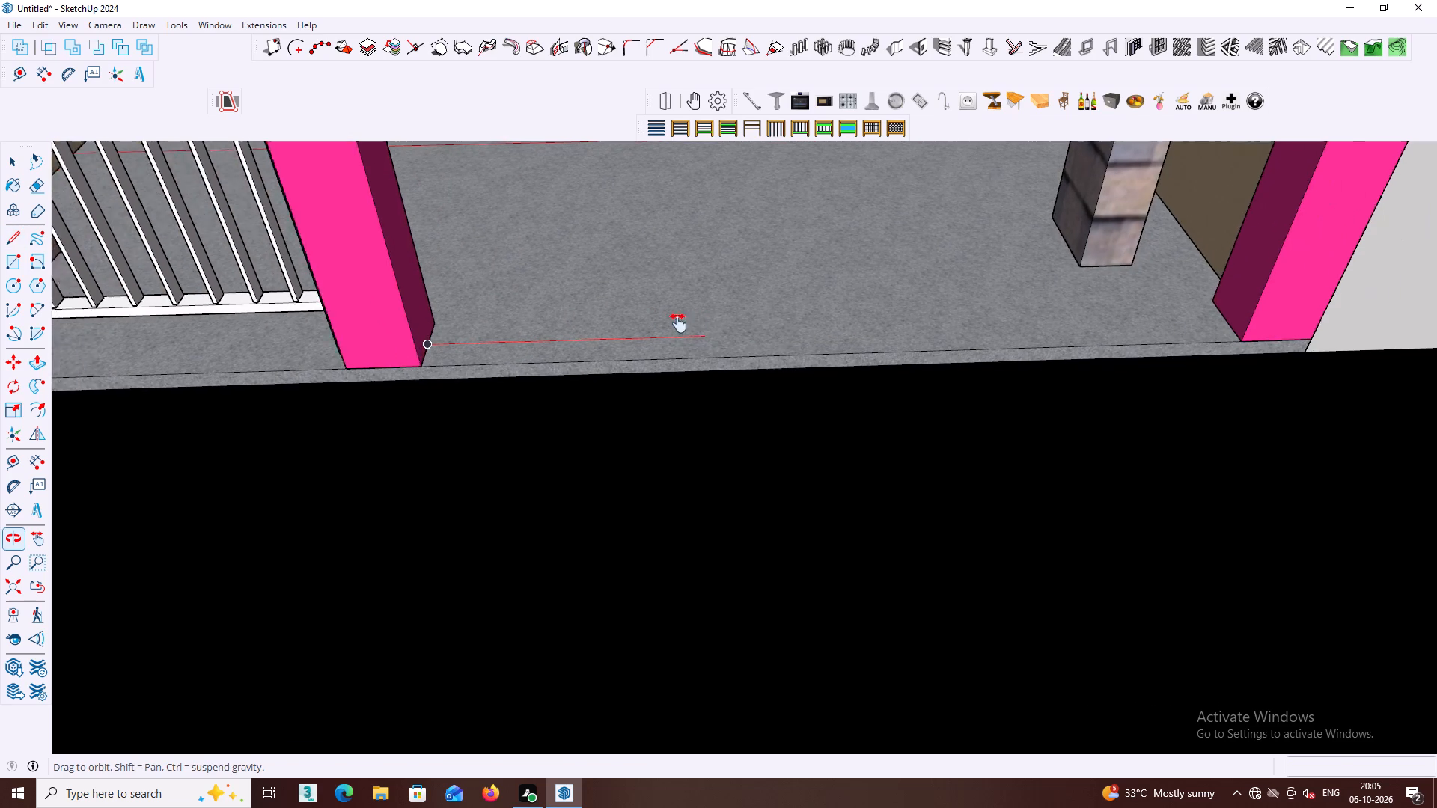
pyautogui.moveTo(678, 323); pyautogui.dragTo(669, 323, button='middle')
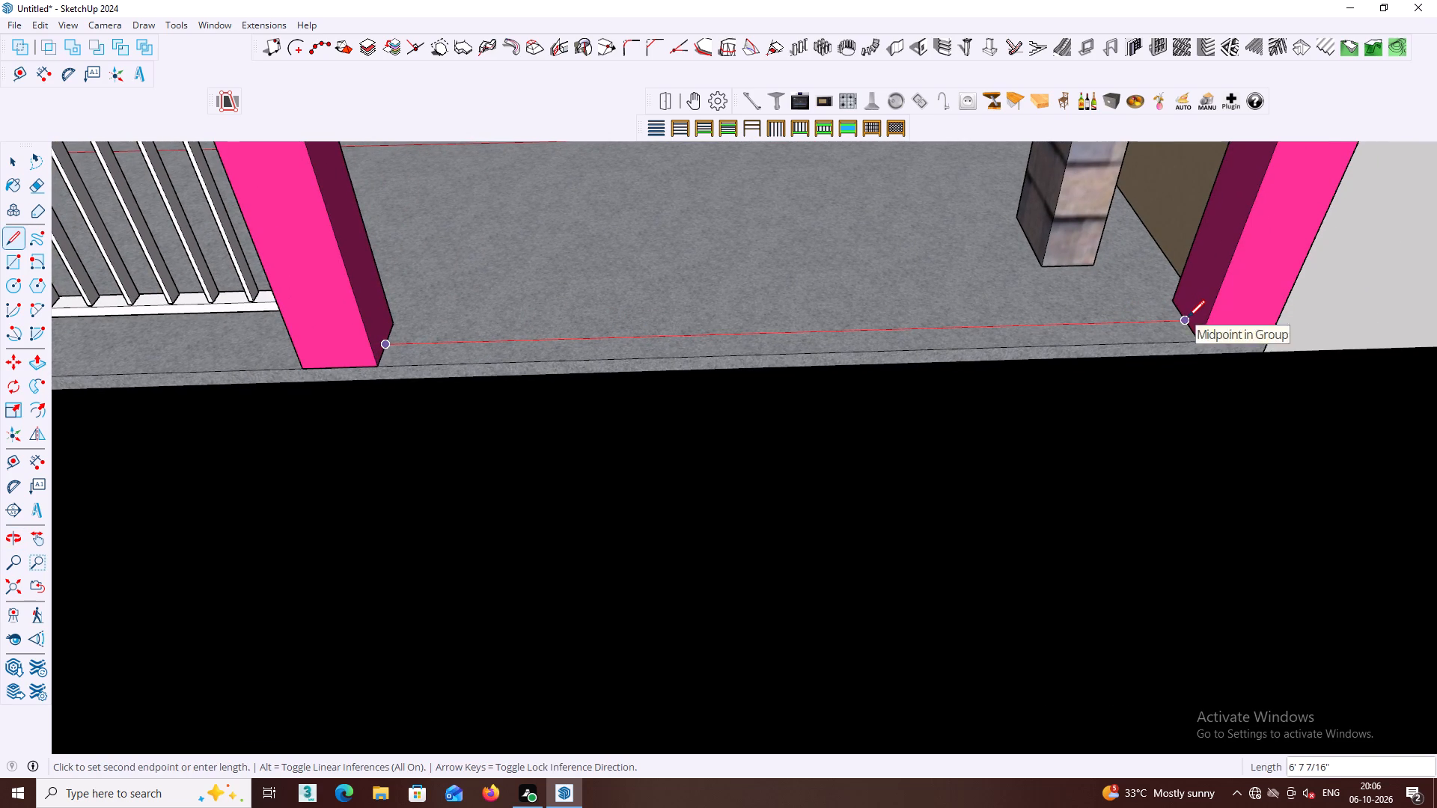
pyautogui.click(1188, 317)
pyautogui.press('space')
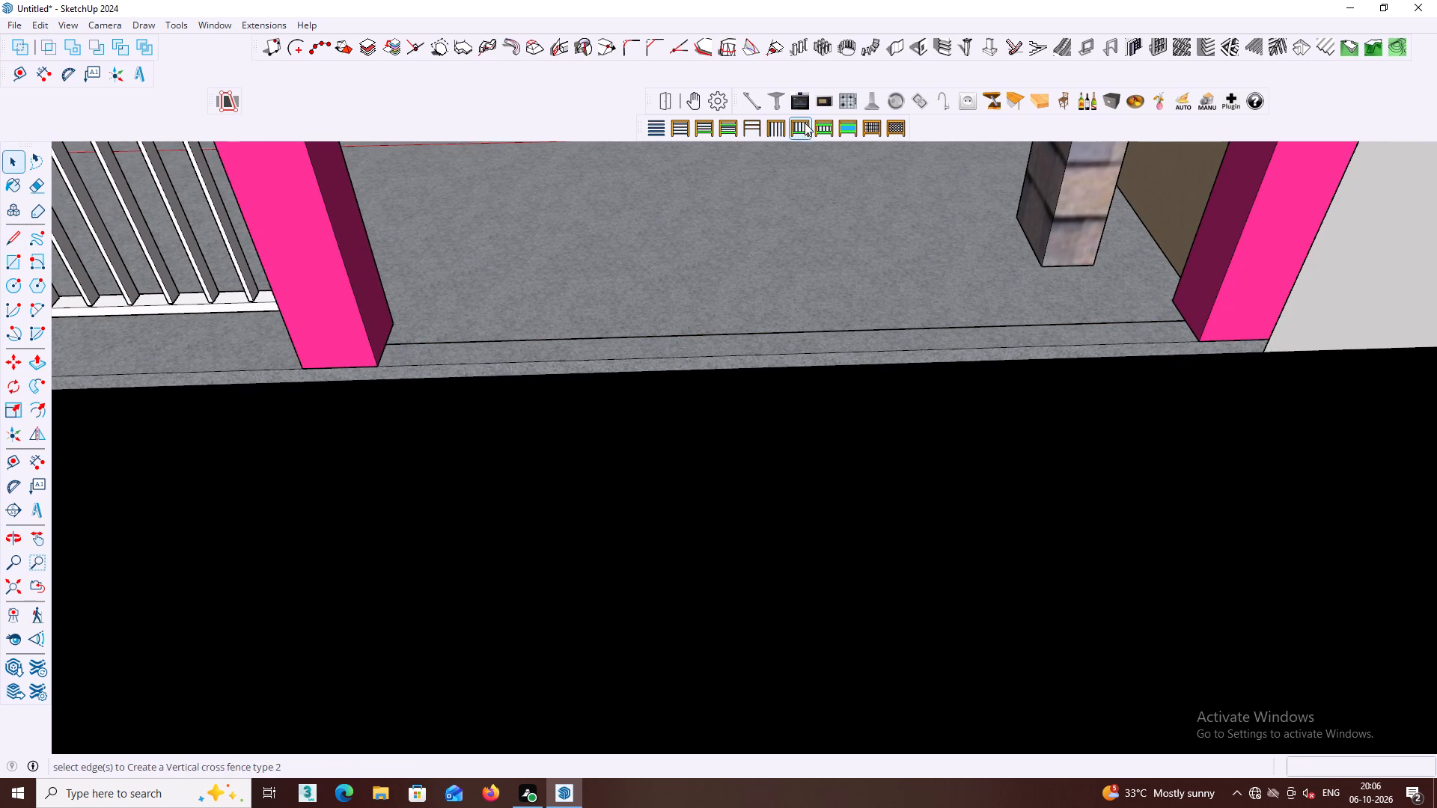
# Create a 4' high vertical cross fence type 3 along the new line in the wider porch opening.
pyautogui.click(808, 331)
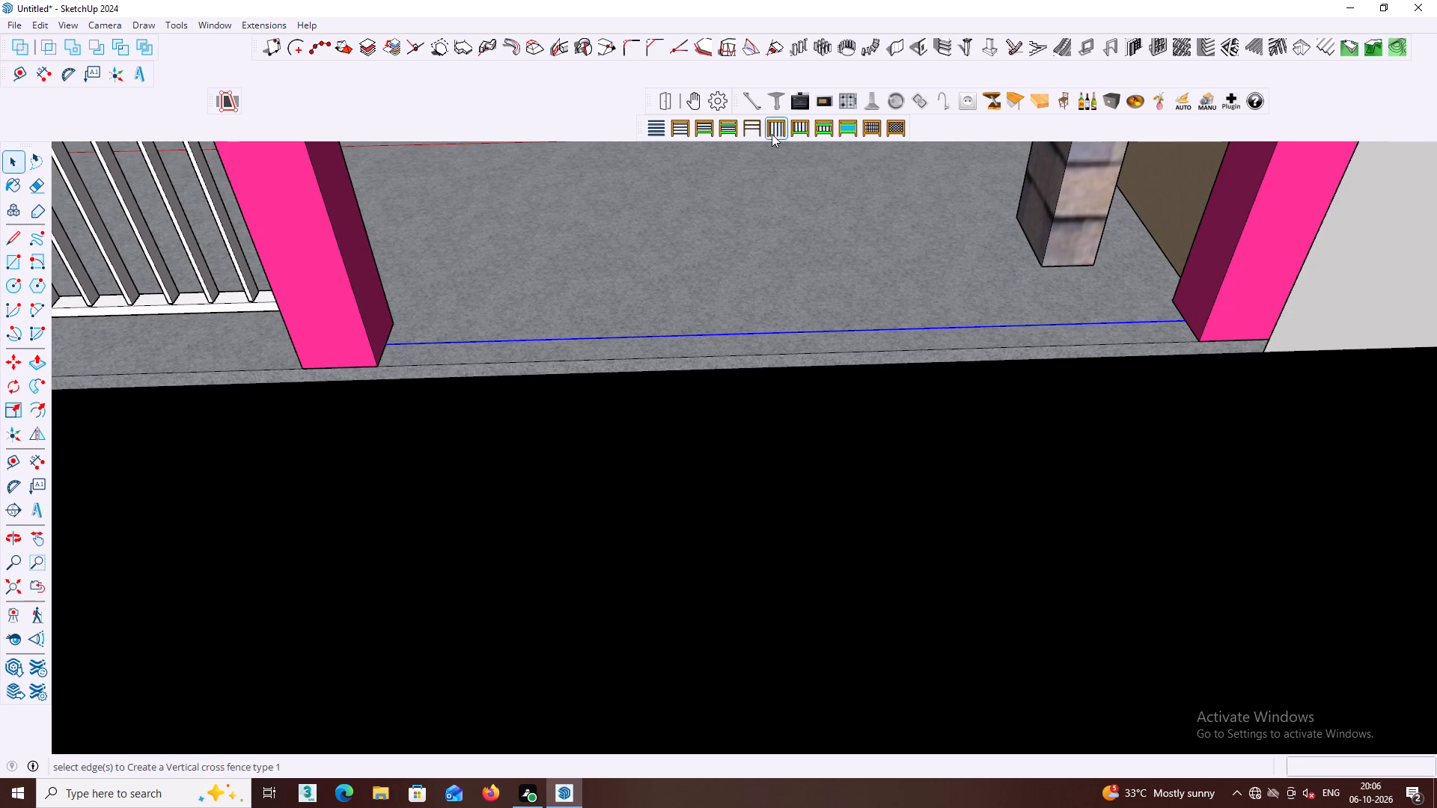
pyautogui.click(818, 128)
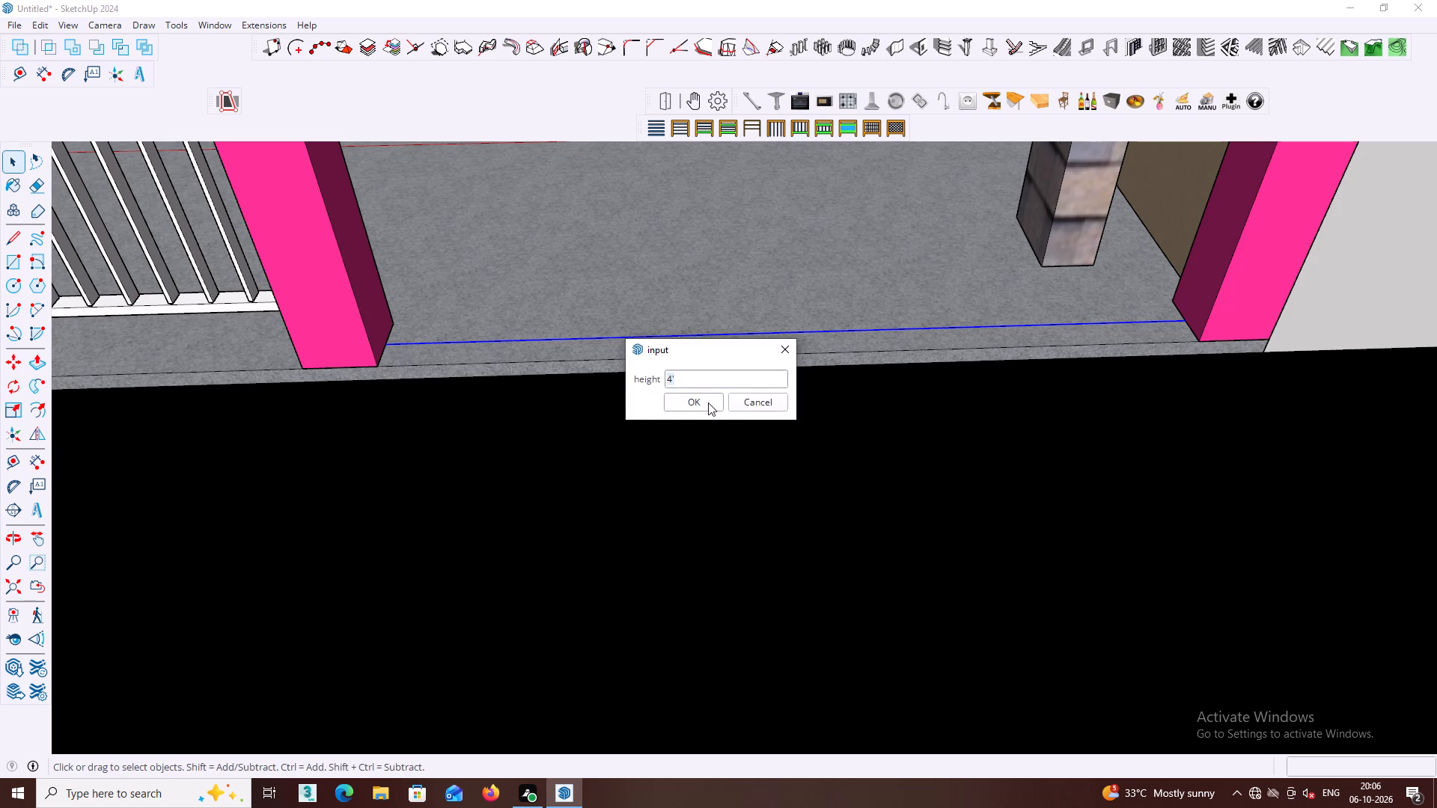
pyautogui.click(704, 400)
pyautogui.press('space')
pyautogui.scroll(-10, 773, 393)
pyautogui.middleClick(834, 367)
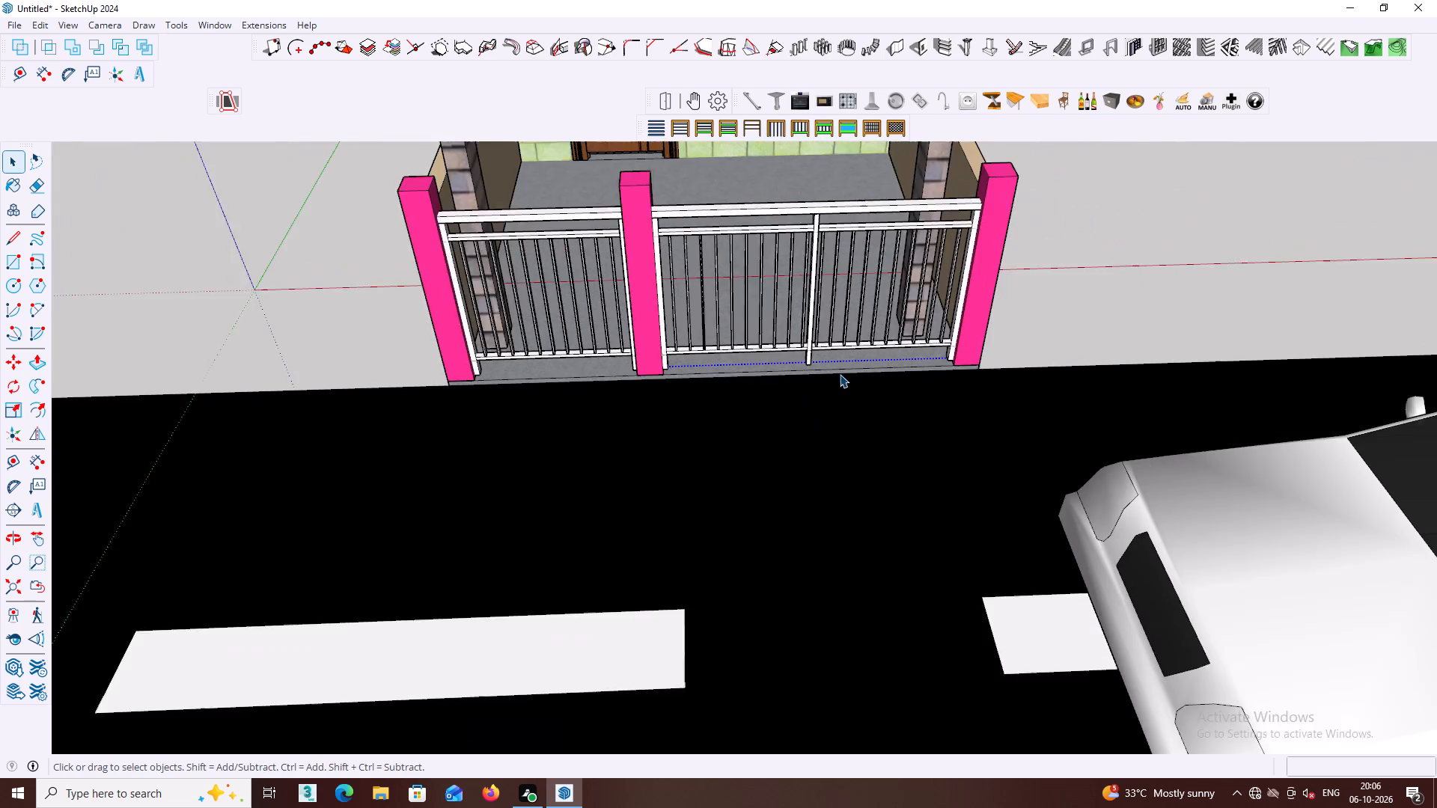
# Examine both fence sections between the pink posts from street level and from above, against the house facade.
pyautogui.scroll(-3, 840, 374)
pyautogui.click(354, 286)
pyautogui.moveTo(525, 288); pyautogui.dragTo(570, 203, button='middle')
pyautogui.scroll(3, 593, 224)
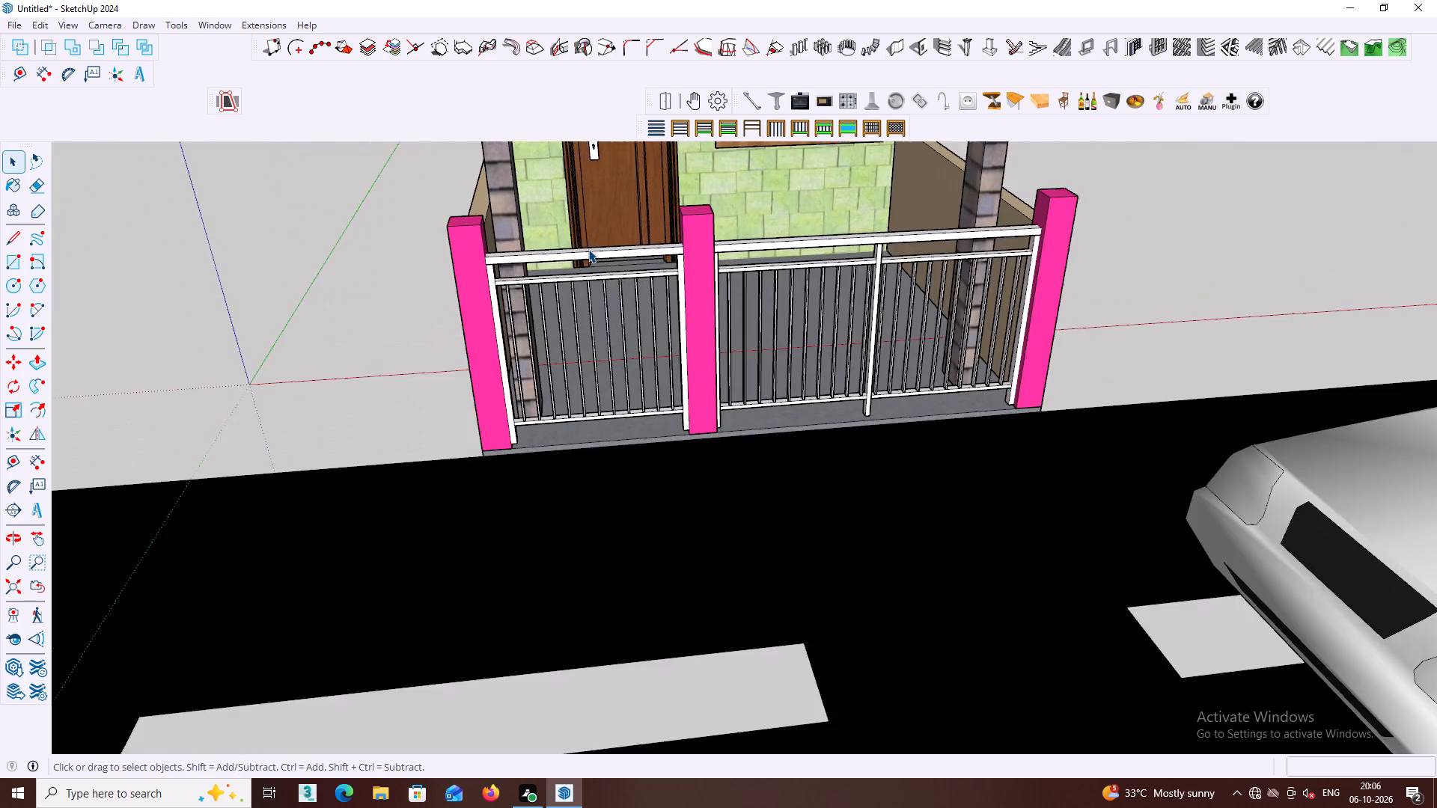
pyautogui.scroll(3, 588, 249)
pyautogui.scroll(-7, 593, 255)
pyautogui.moveTo(623, 268); pyautogui.dragTo(638, 216, button='middle')
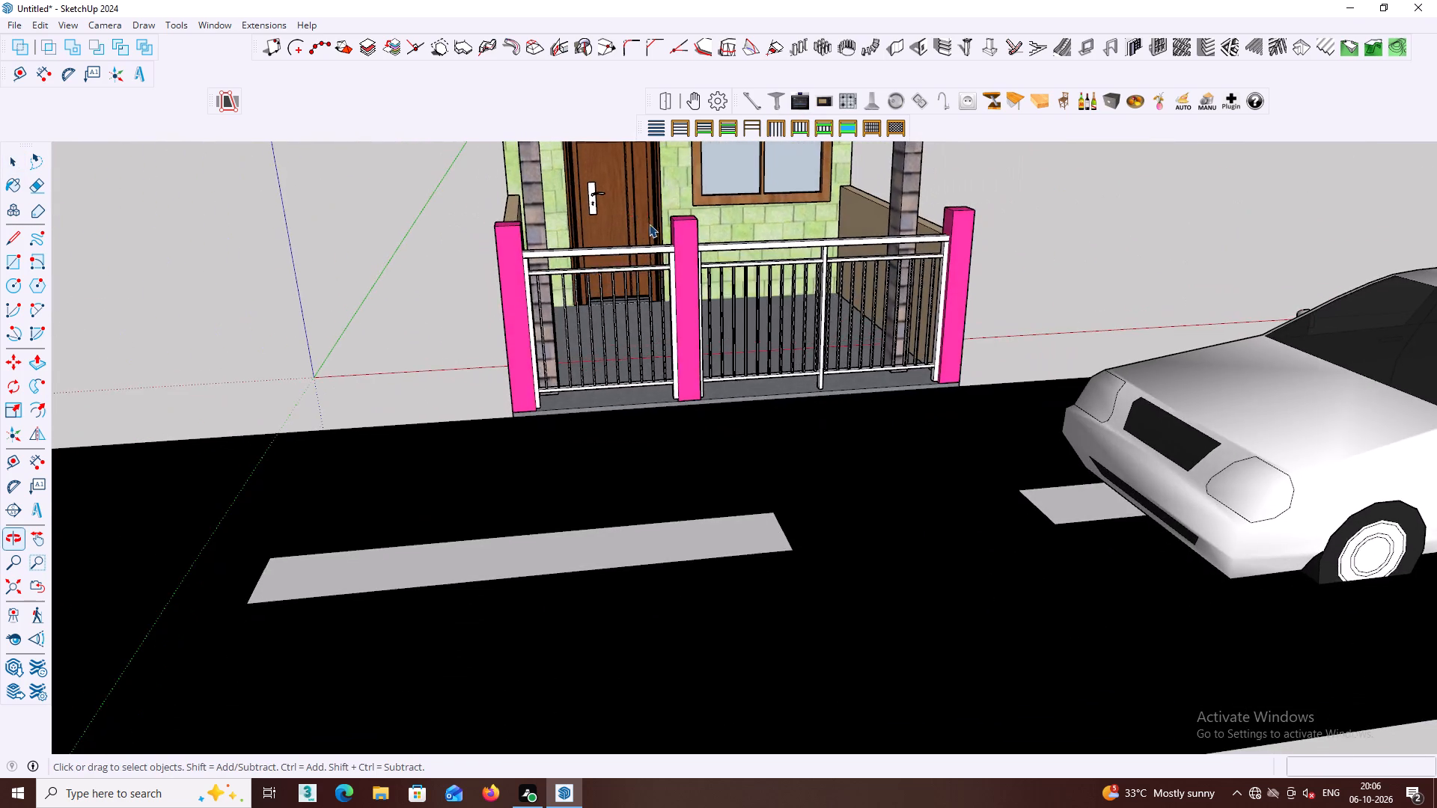
pyautogui.scroll(-5, 649, 224)
pyautogui.keyDown('shift'); pyautogui.moveTo(654, 261); pyautogui.dragTo(665, 433, button='middle'); pyautogui.keyUp('shift')
pyautogui.scroll(4, 665, 431)
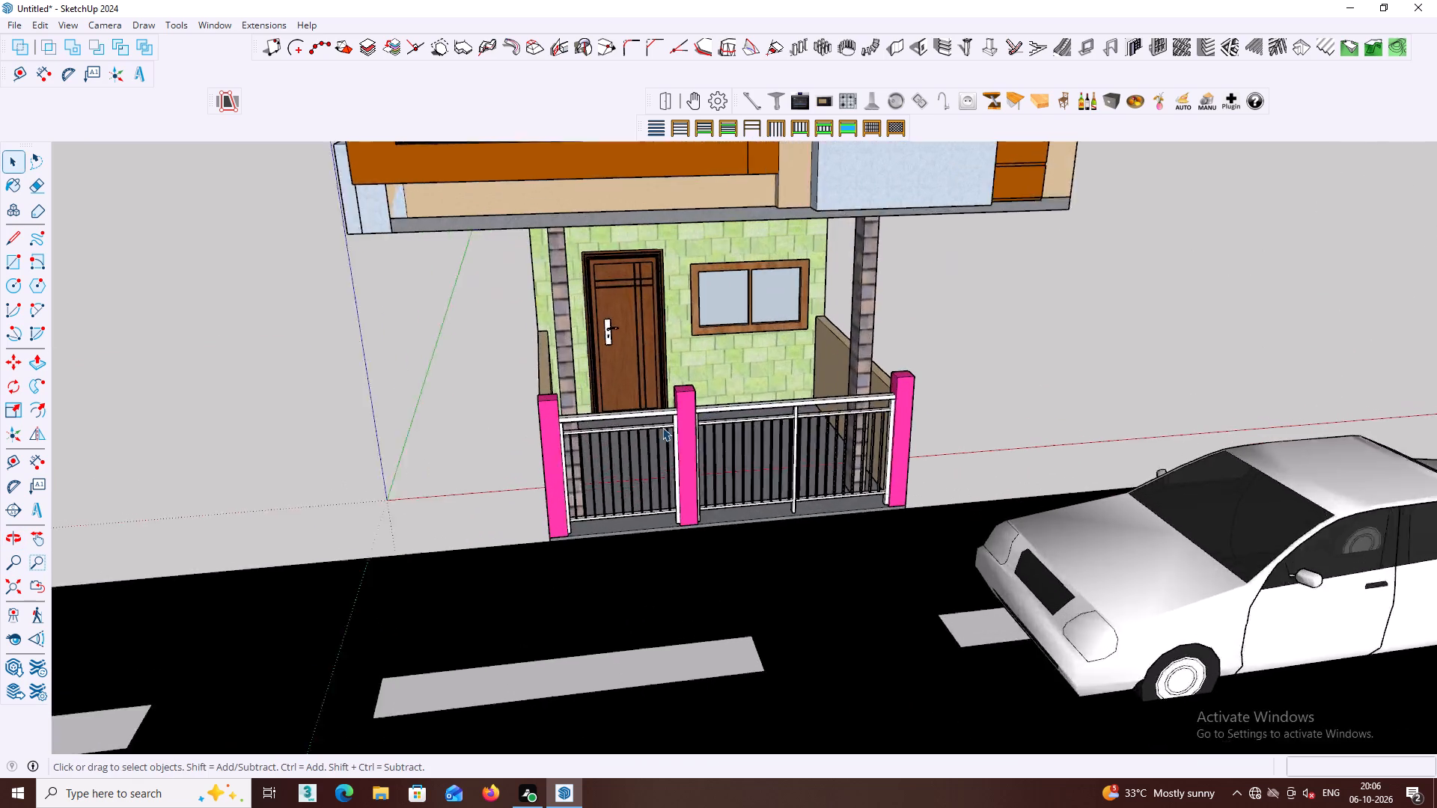
pyautogui.scroll(4, 662, 427)
pyautogui.keyDown('shift'); pyautogui.moveTo(656, 420); pyautogui.dragTo(653, 386, button='middle'); pyautogui.keyUp('shift')
pyautogui.scroll(-4, 821, 369)
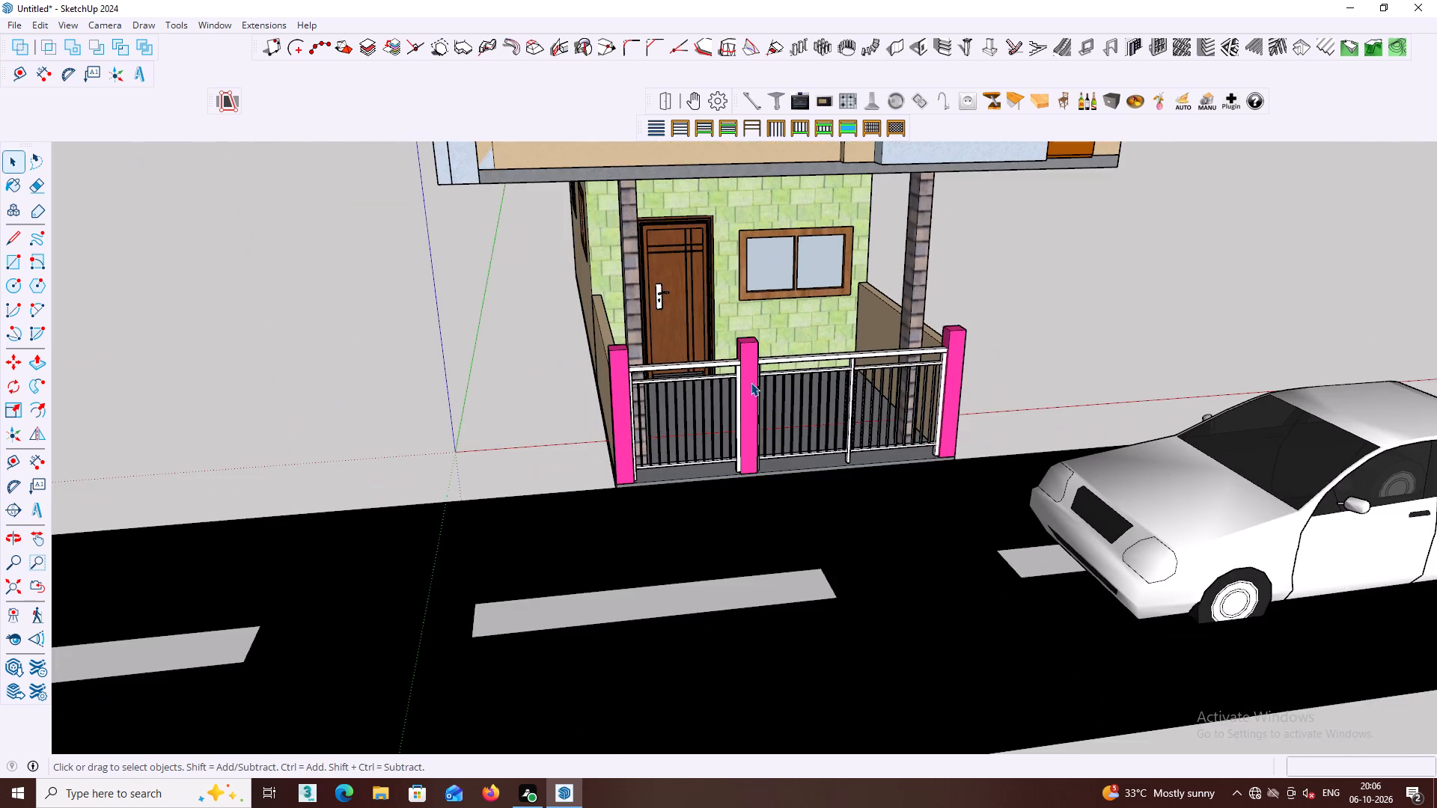
pyautogui.scroll(2, 723, 369)
# Create a new tray named Tray 12 containing only the Components dialog.
pyautogui.click(207, 24)
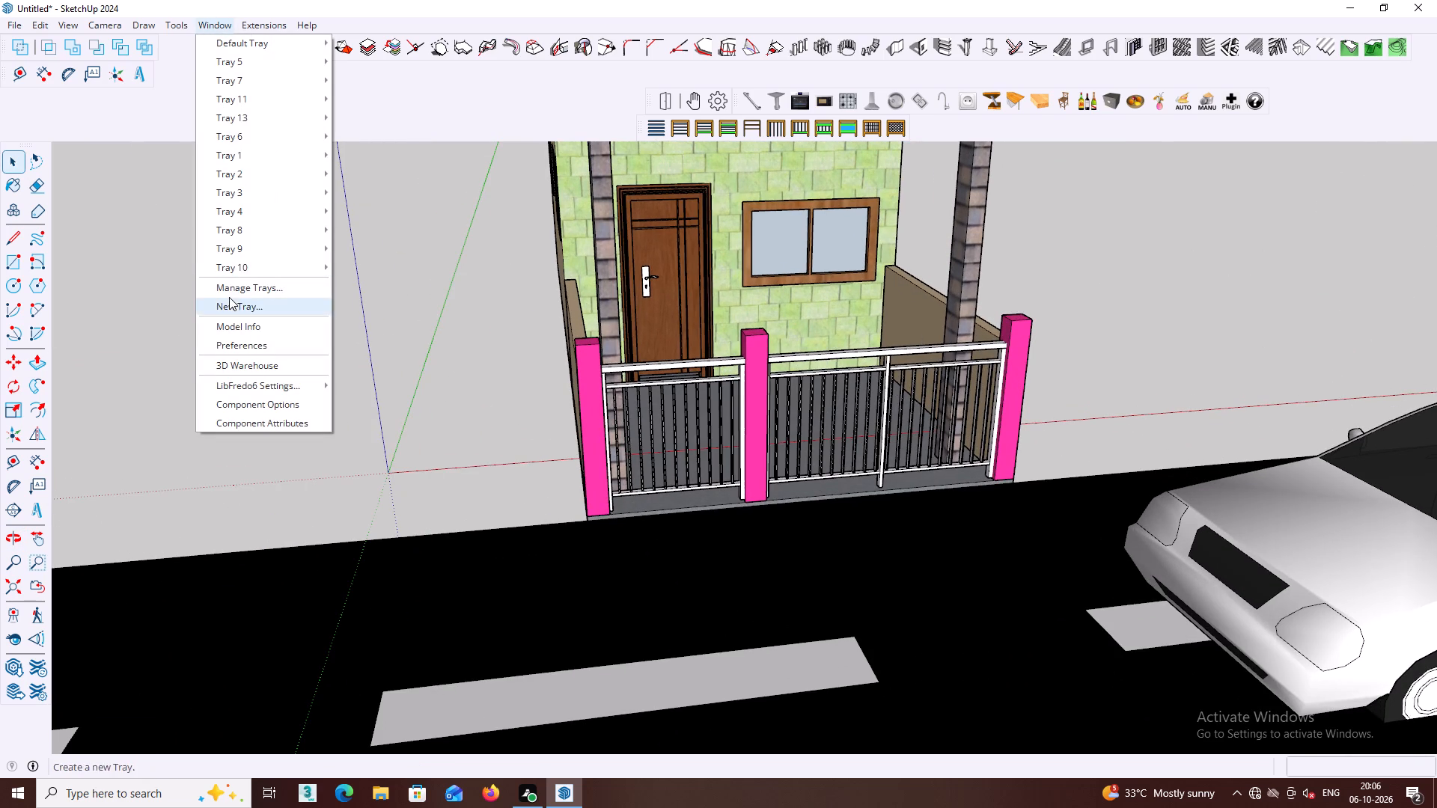
pyautogui.click(242, 308)
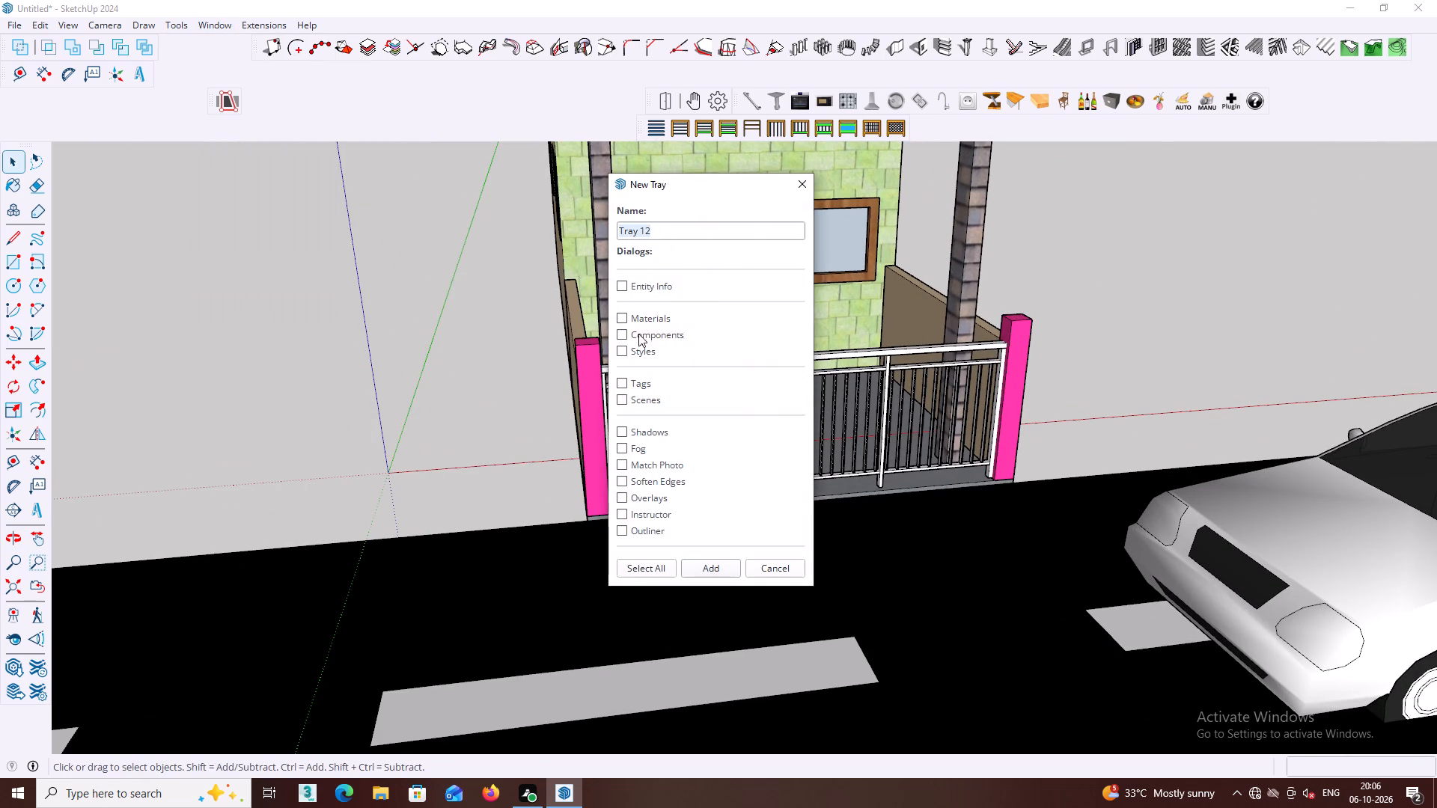
pyautogui.click(638, 320)
pyautogui.click(645, 567)
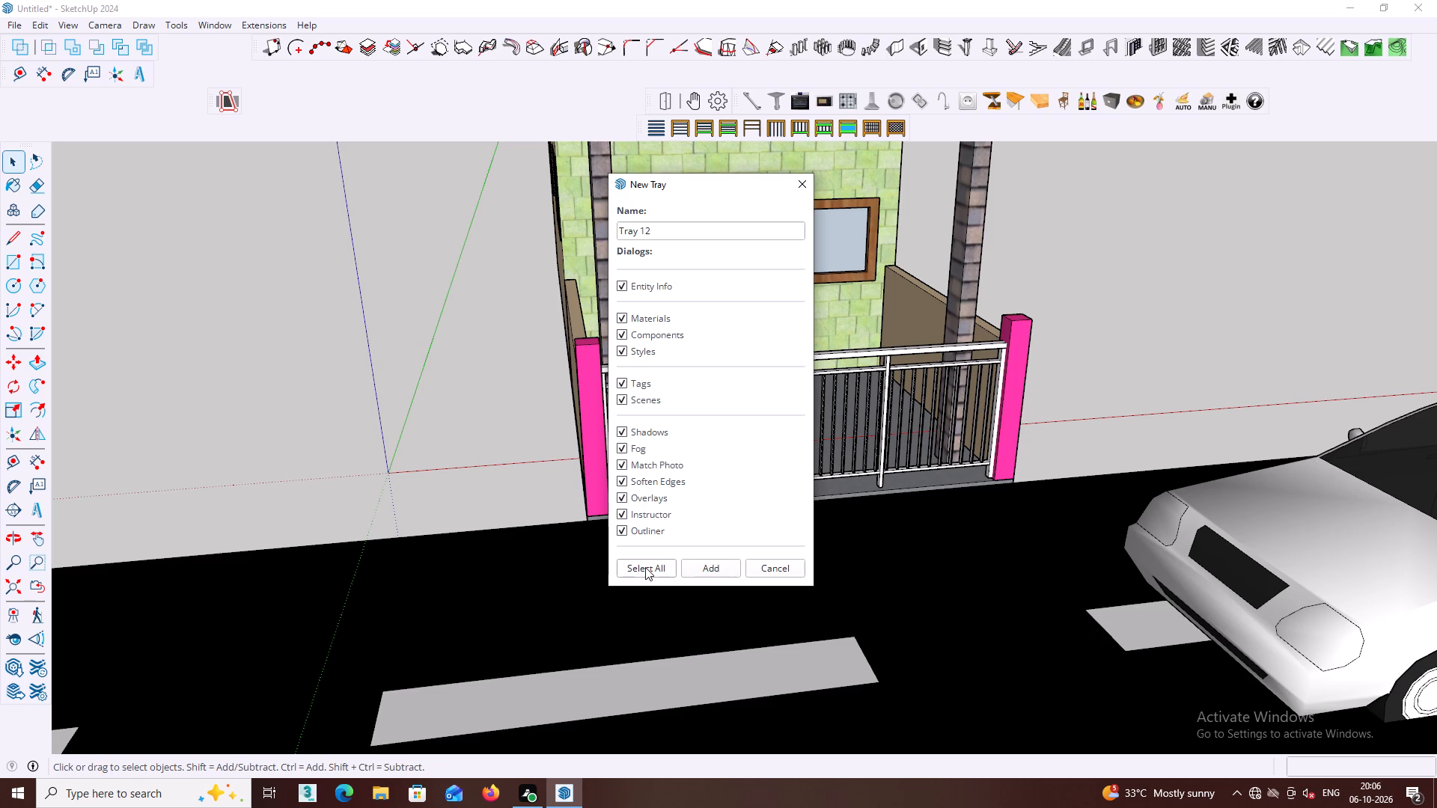
pyautogui.click(619, 527)
pyautogui.click(620, 512)
pyautogui.click(620, 493)
pyautogui.click(621, 477)
pyautogui.click(623, 459)
pyautogui.click(623, 441)
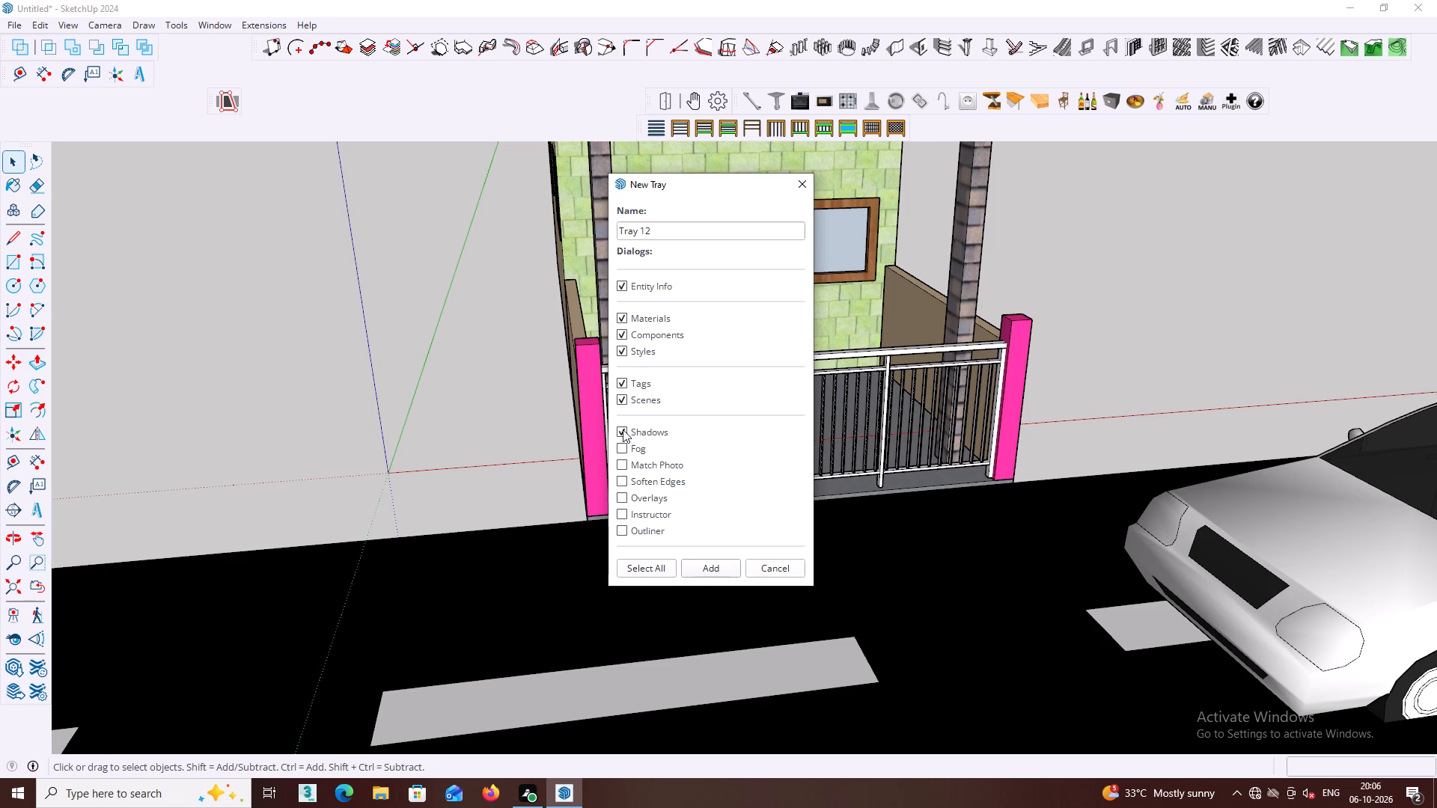
pyautogui.click(623, 424)
pyautogui.click(625, 403)
pyautogui.click(623, 385)
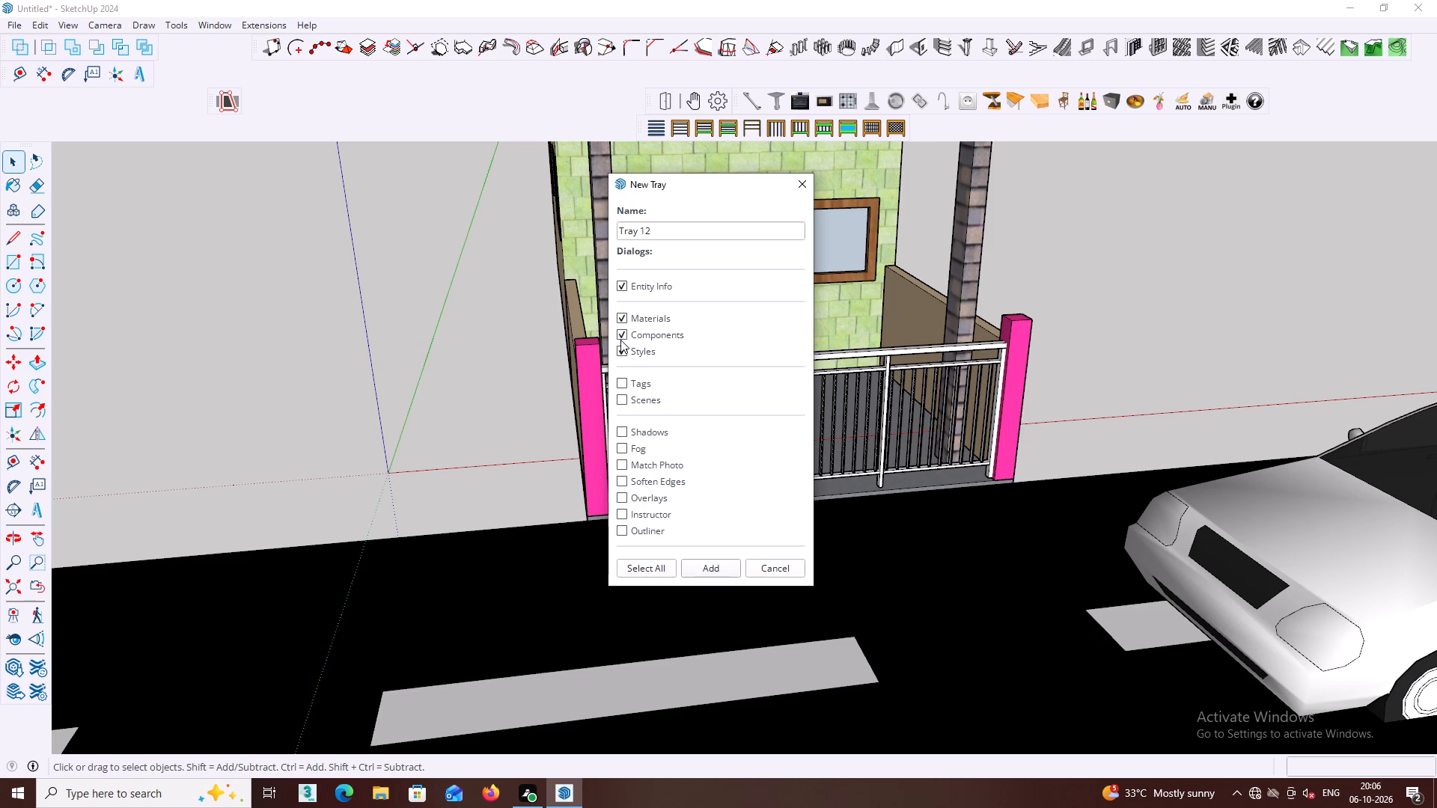
pyautogui.click(620, 349)
pyautogui.click(623, 322)
pyautogui.click(621, 281)
pyautogui.click(736, 569)
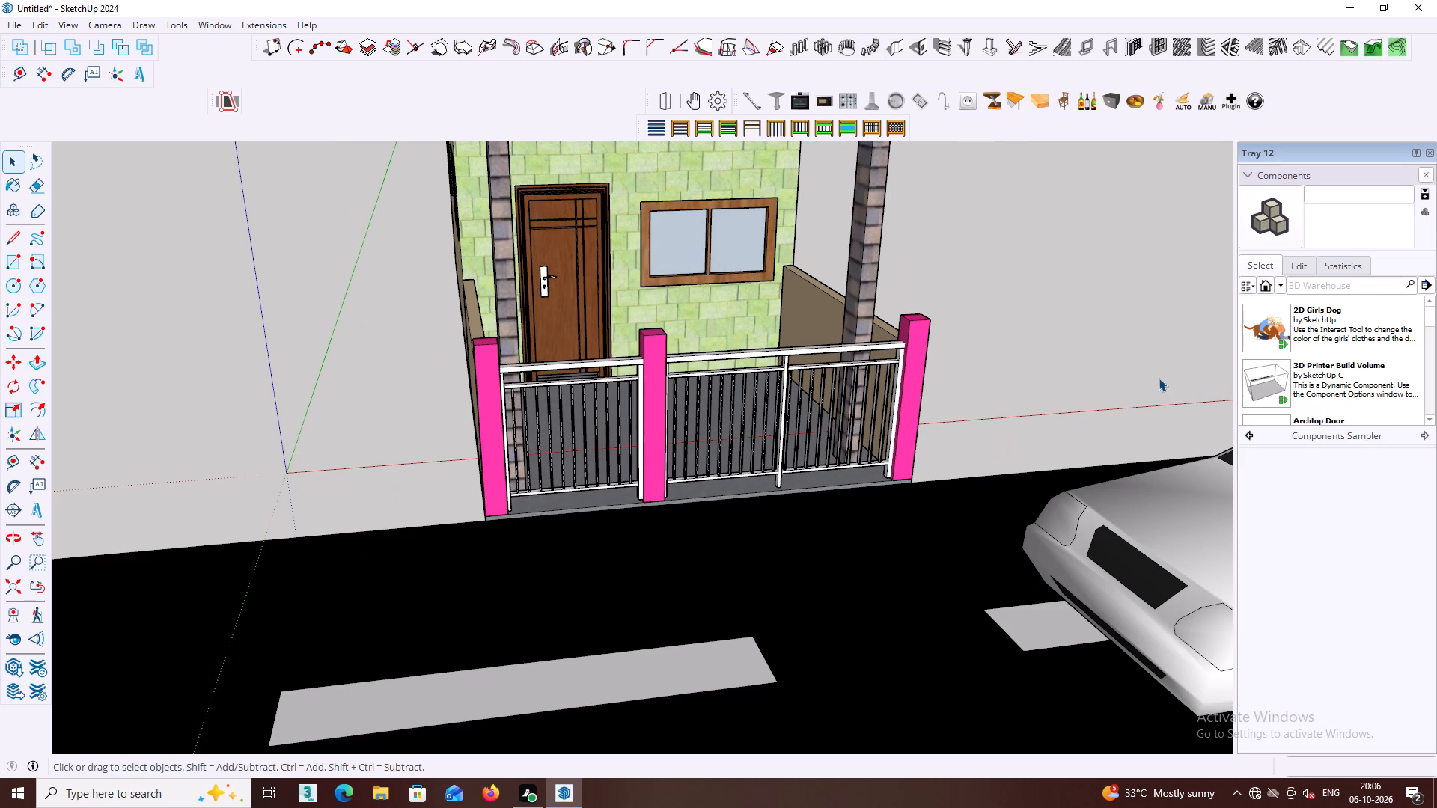
# Remove the Components dialog from Tray 12 and close the tray.
pyautogui.keyDown('shift'); pyautogui.moveTo(1193, 321); pyautogui.dragTo(1095, 343, button='middle'); pyautogui.keyUp('shift')
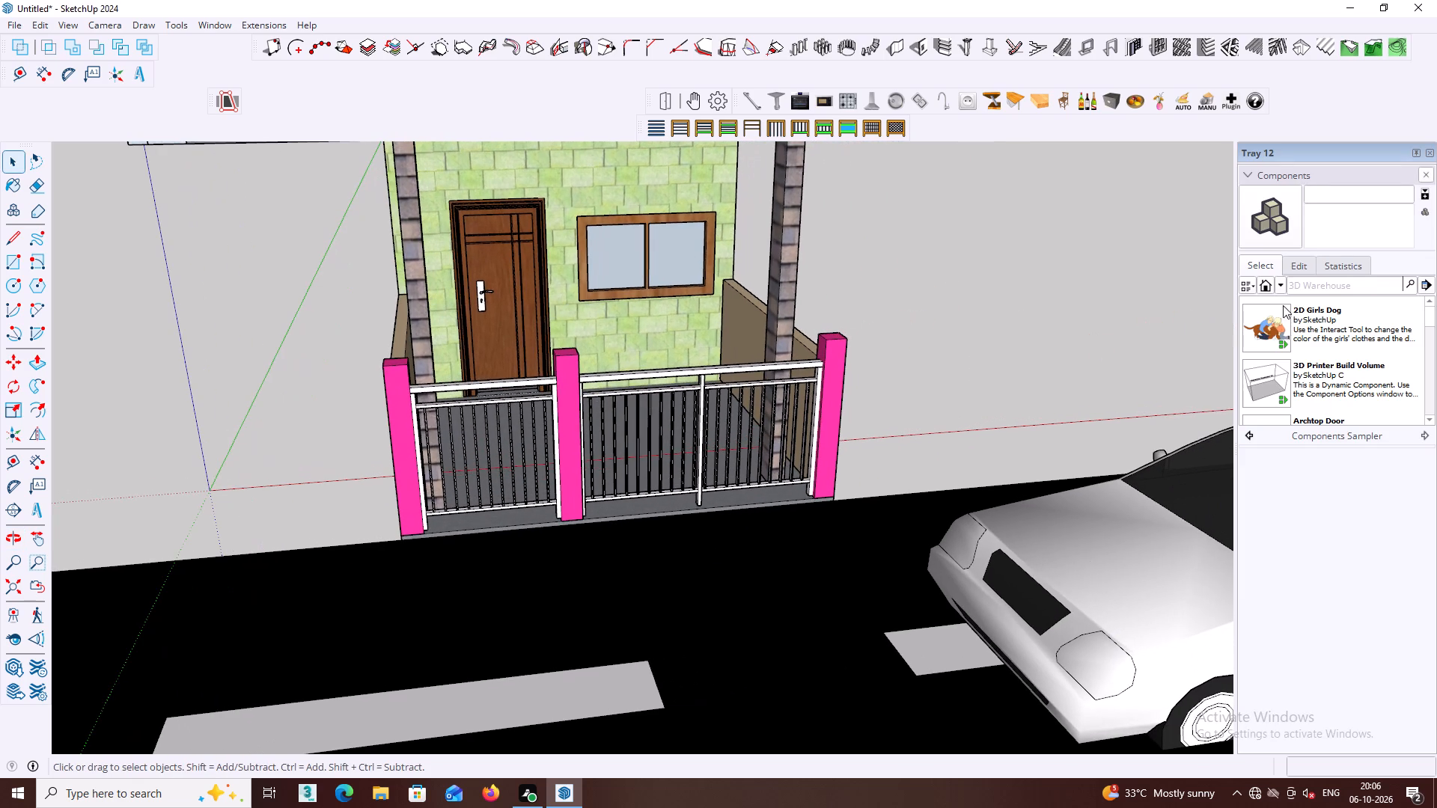
pyautogui.click(1424, 177)
pyautogui.click(1426, 149)
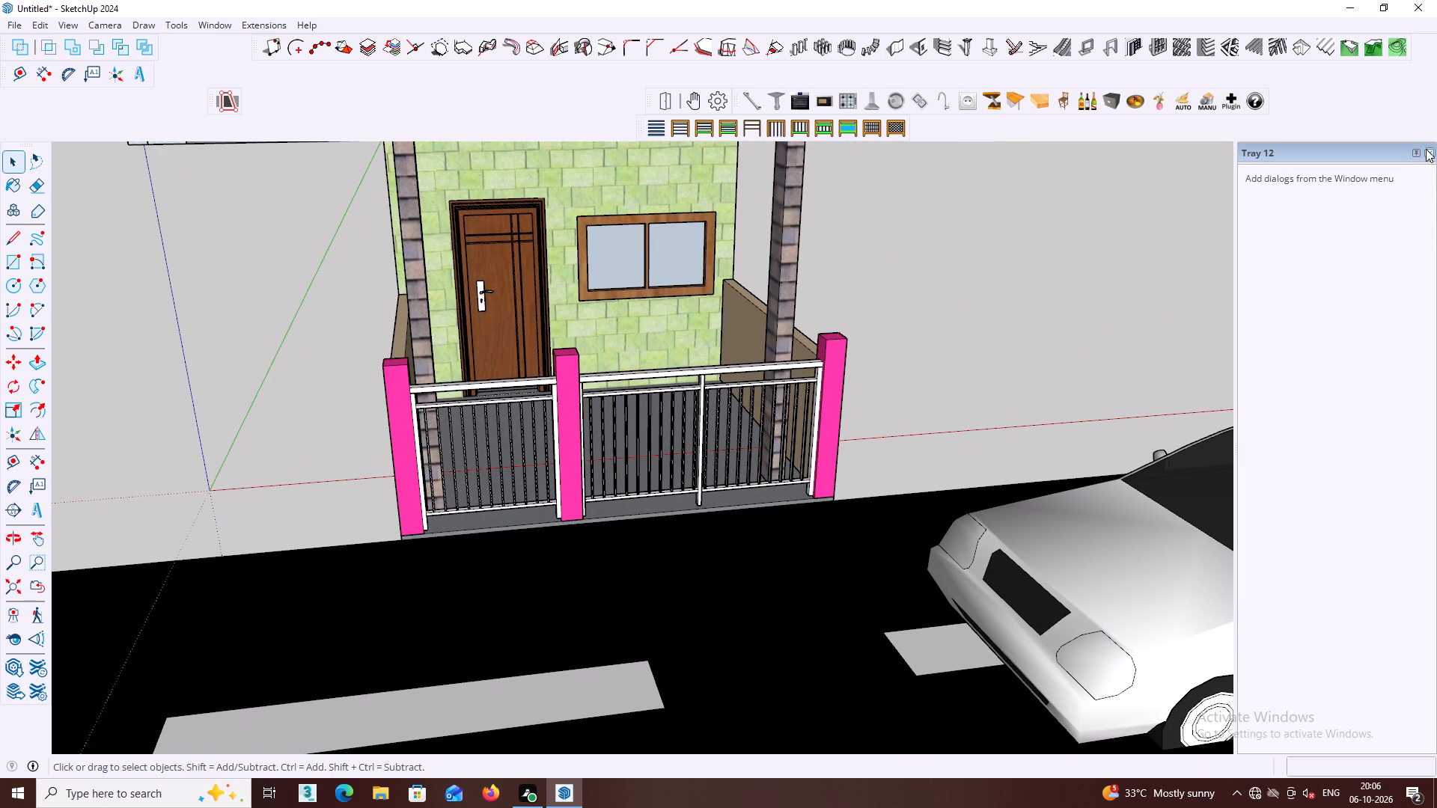
# Delete Tray 7.
pyautogui.click(223, 27)
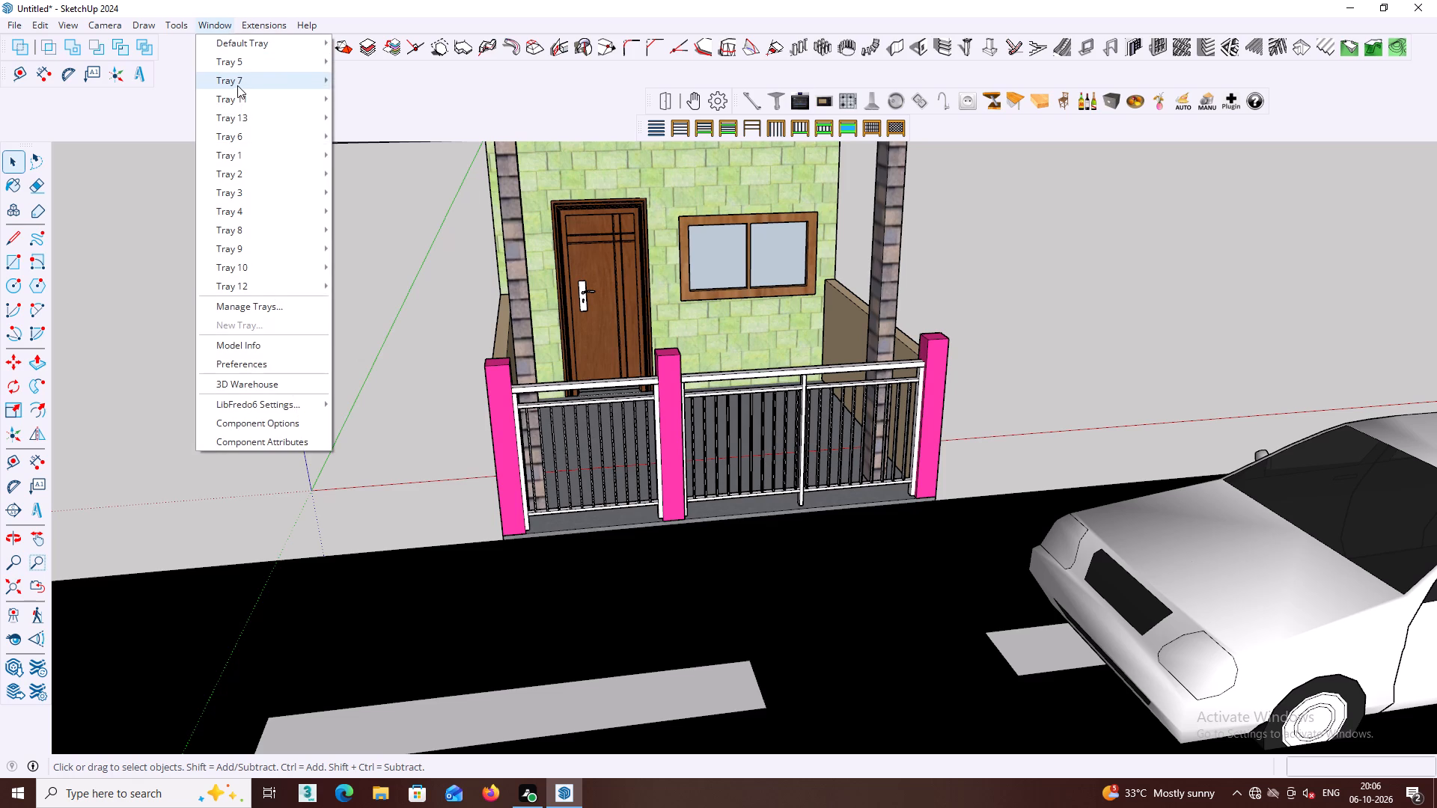
pyautogui.click(358, 114)
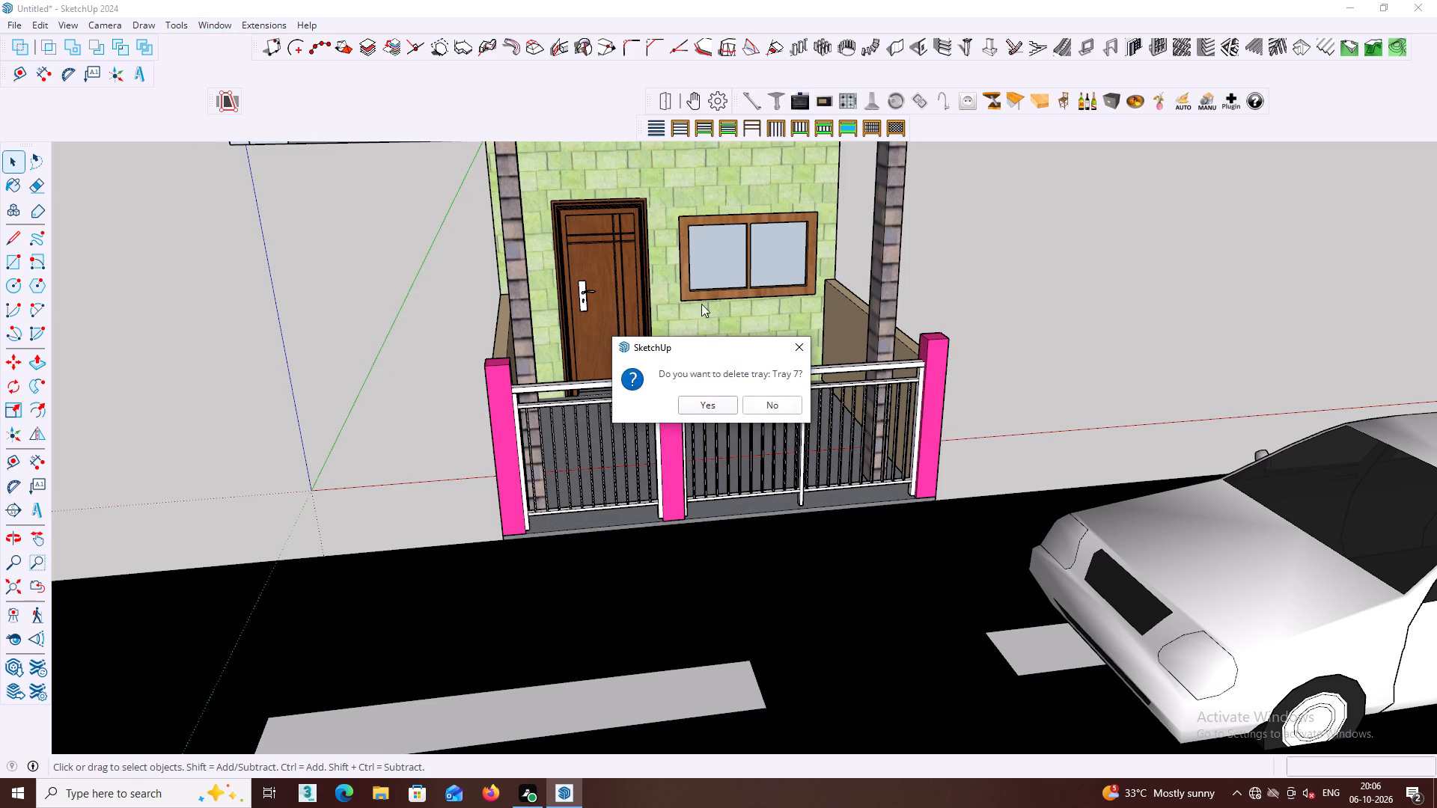
pyautogui.click(714, 408)
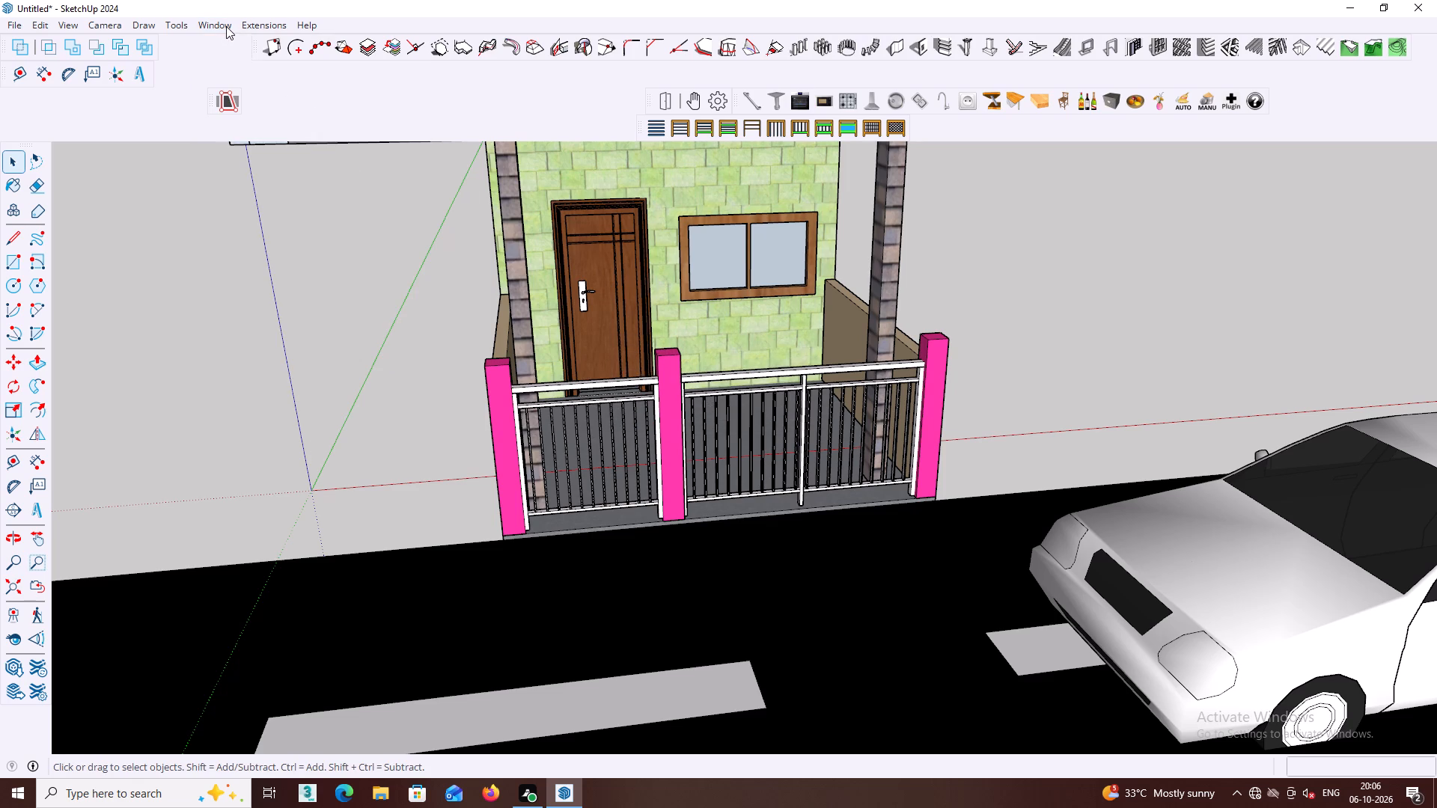
# Delete Tray 8, Tray 12 and Tray 13.
pyautogui.click(226, 26)
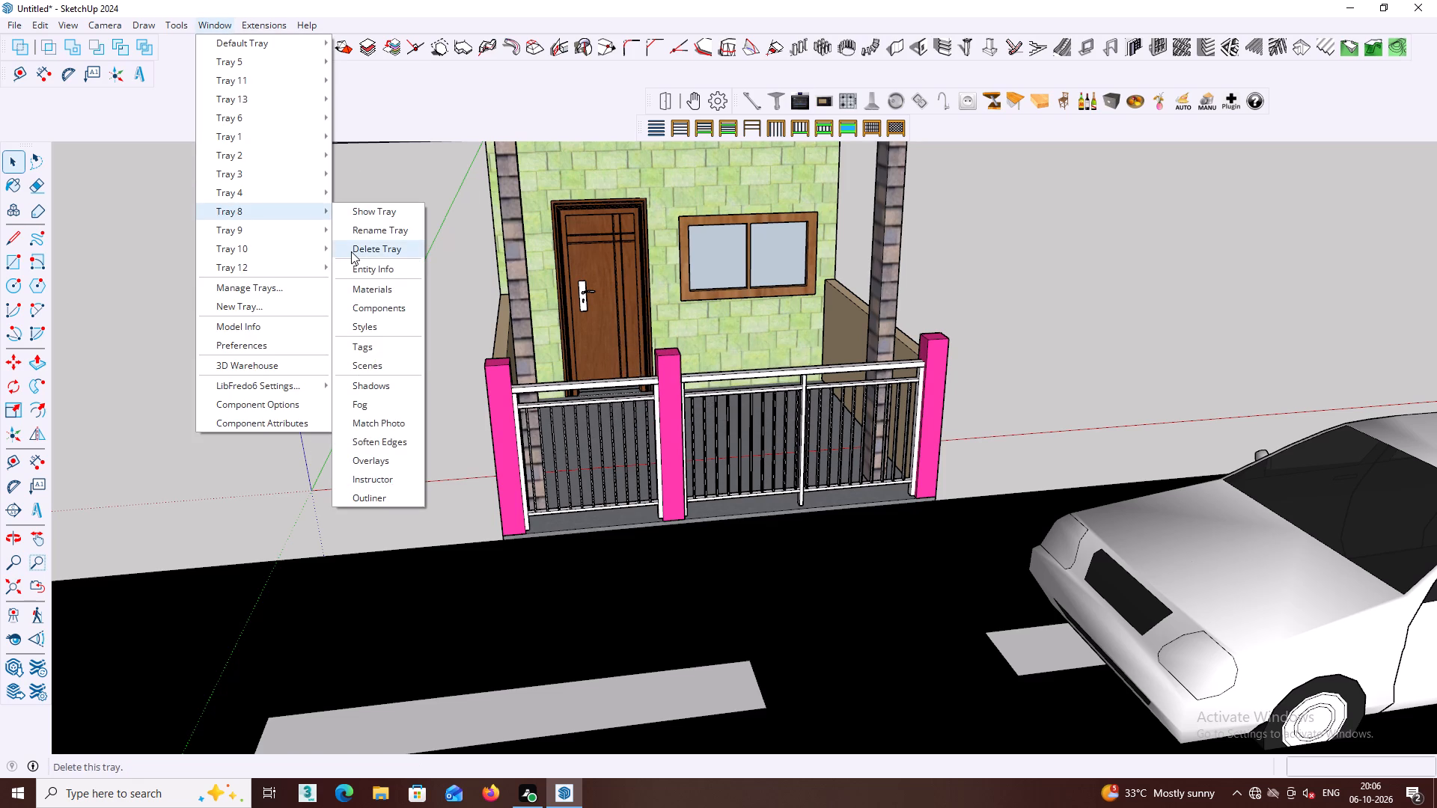
pyautogui.click(351, 251)
pyautogui.click(701, 403)
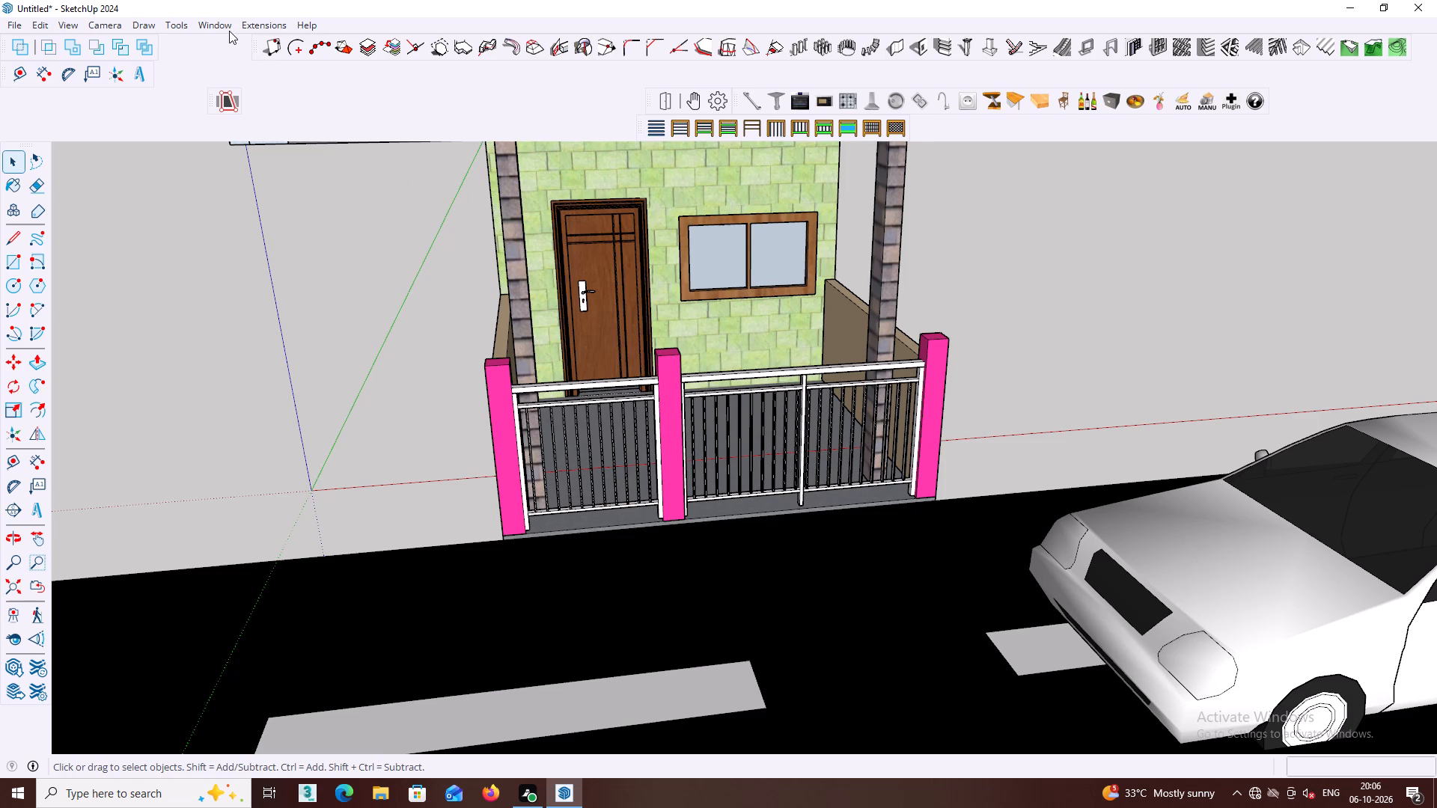
pyautogui.click(229, 31)
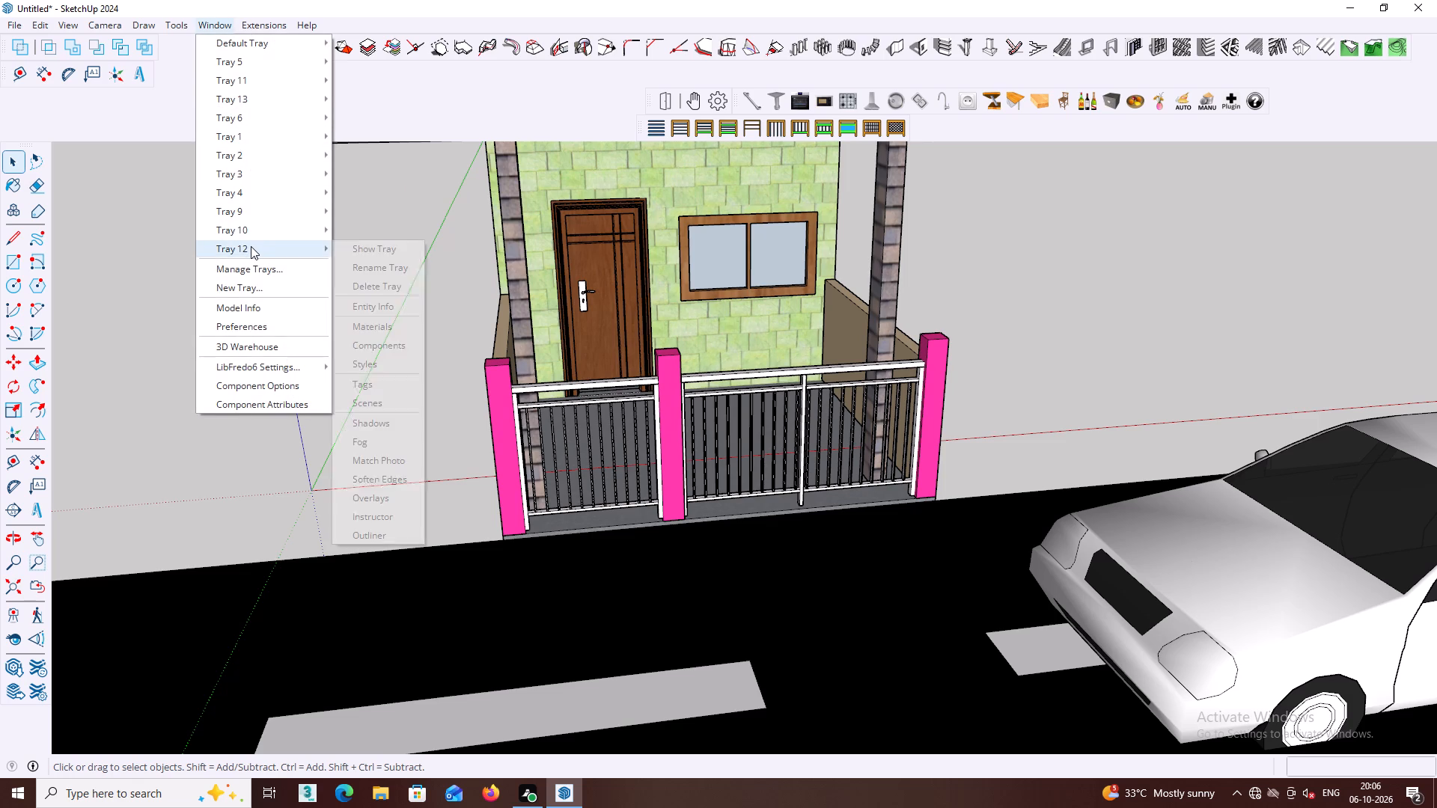
pyautogui.click(367, 288)
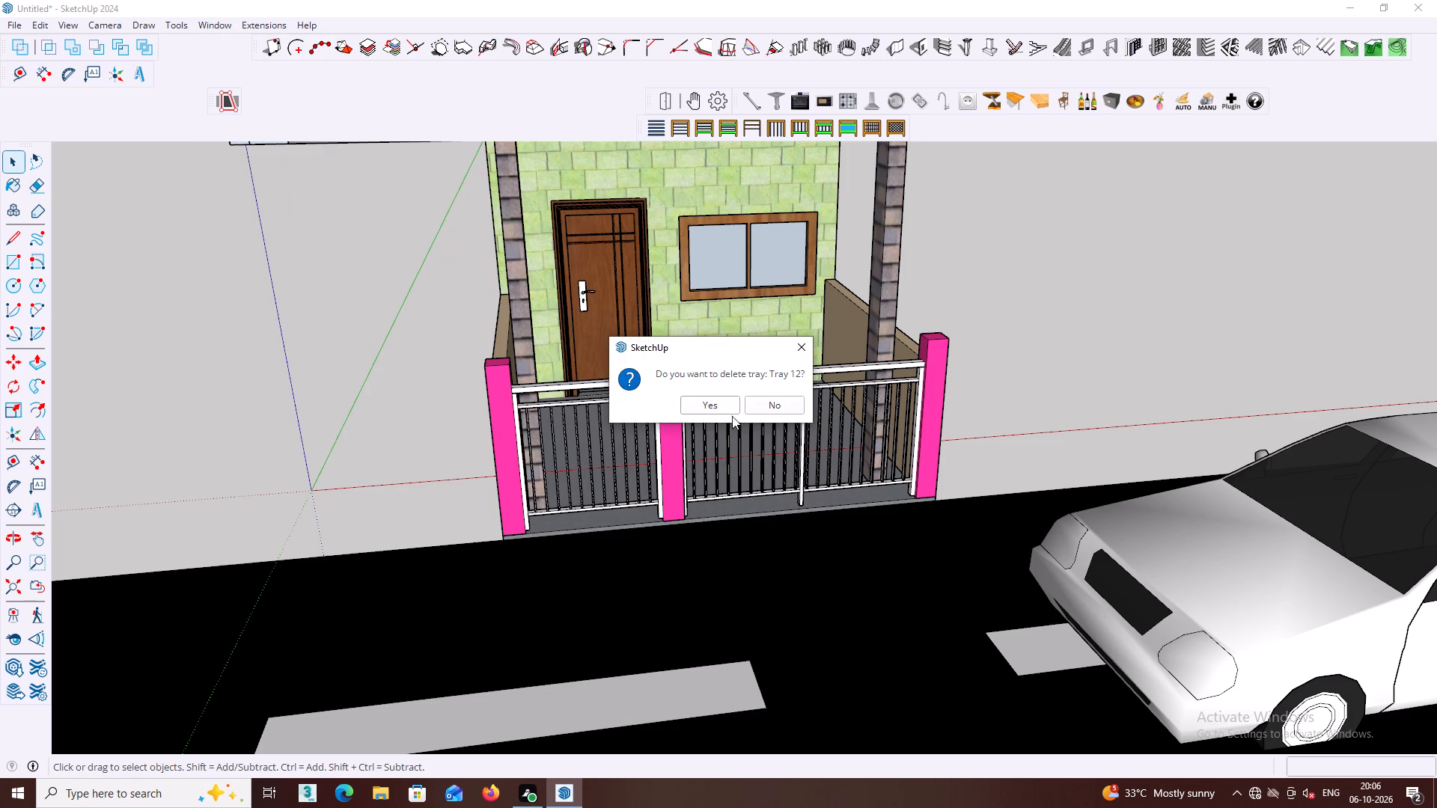
pyautogui.click(718, 400)
pyautogui.click(228, 30)
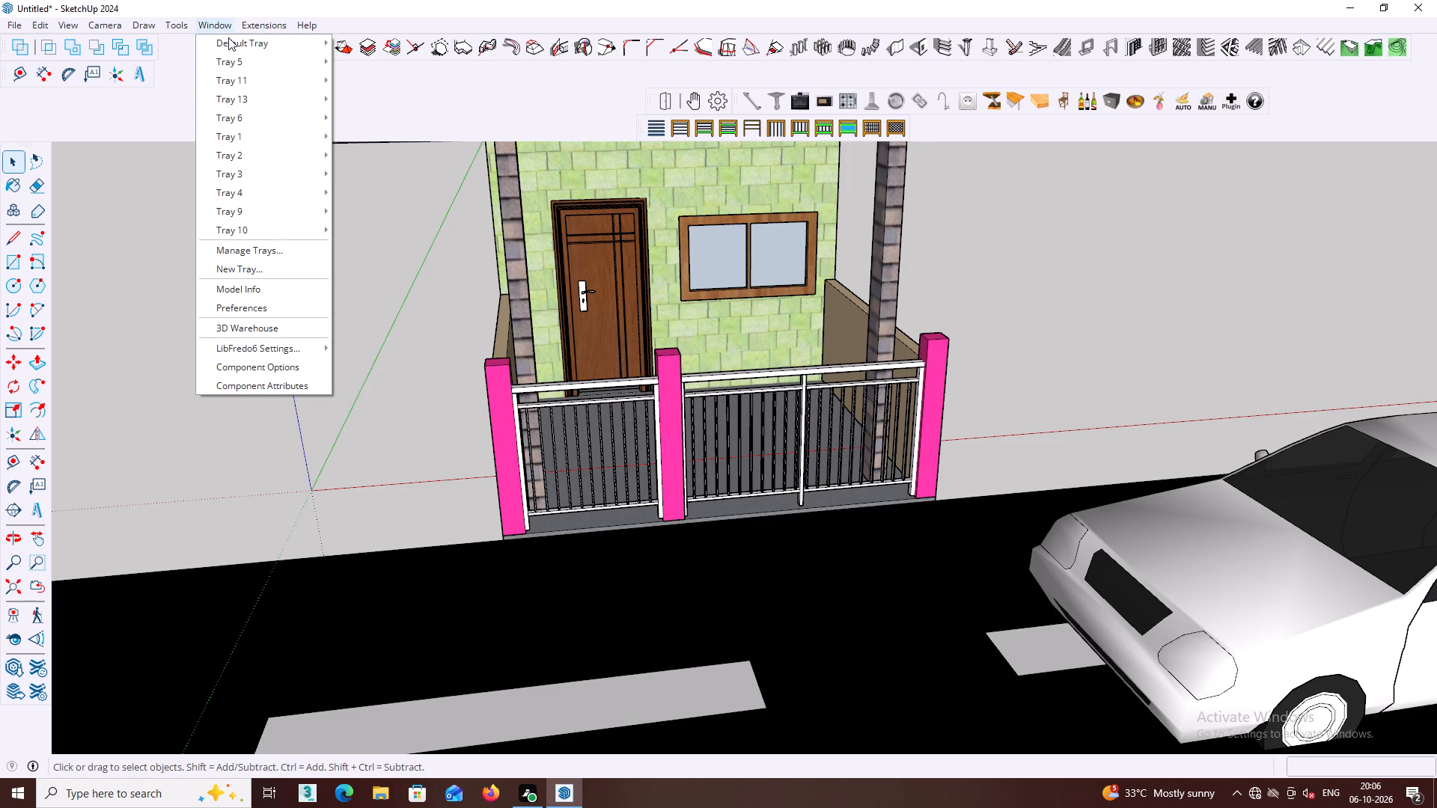
pyautogui.click(250, 100)
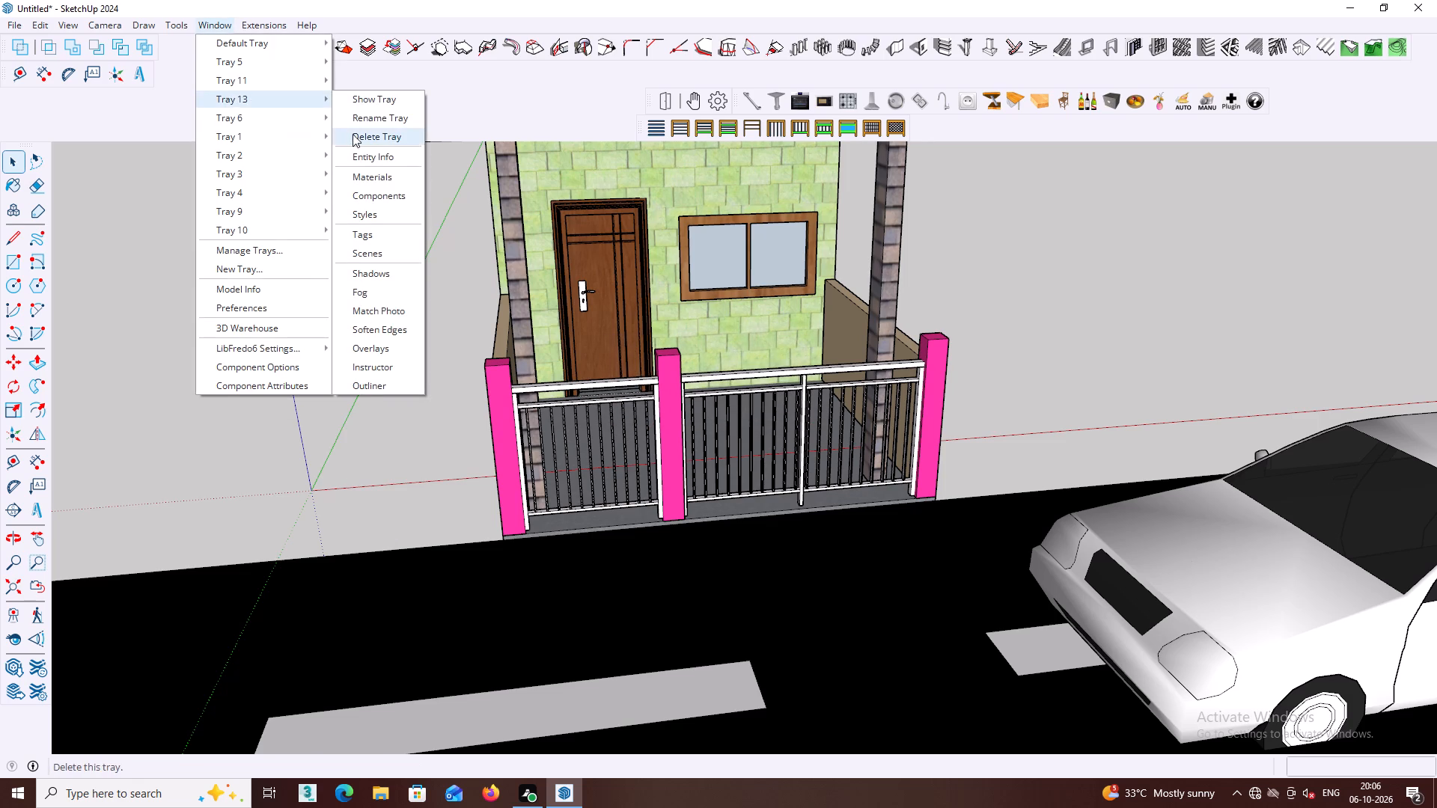
pyautogui.click(360, 134)
pyautogui.click(713, 406)
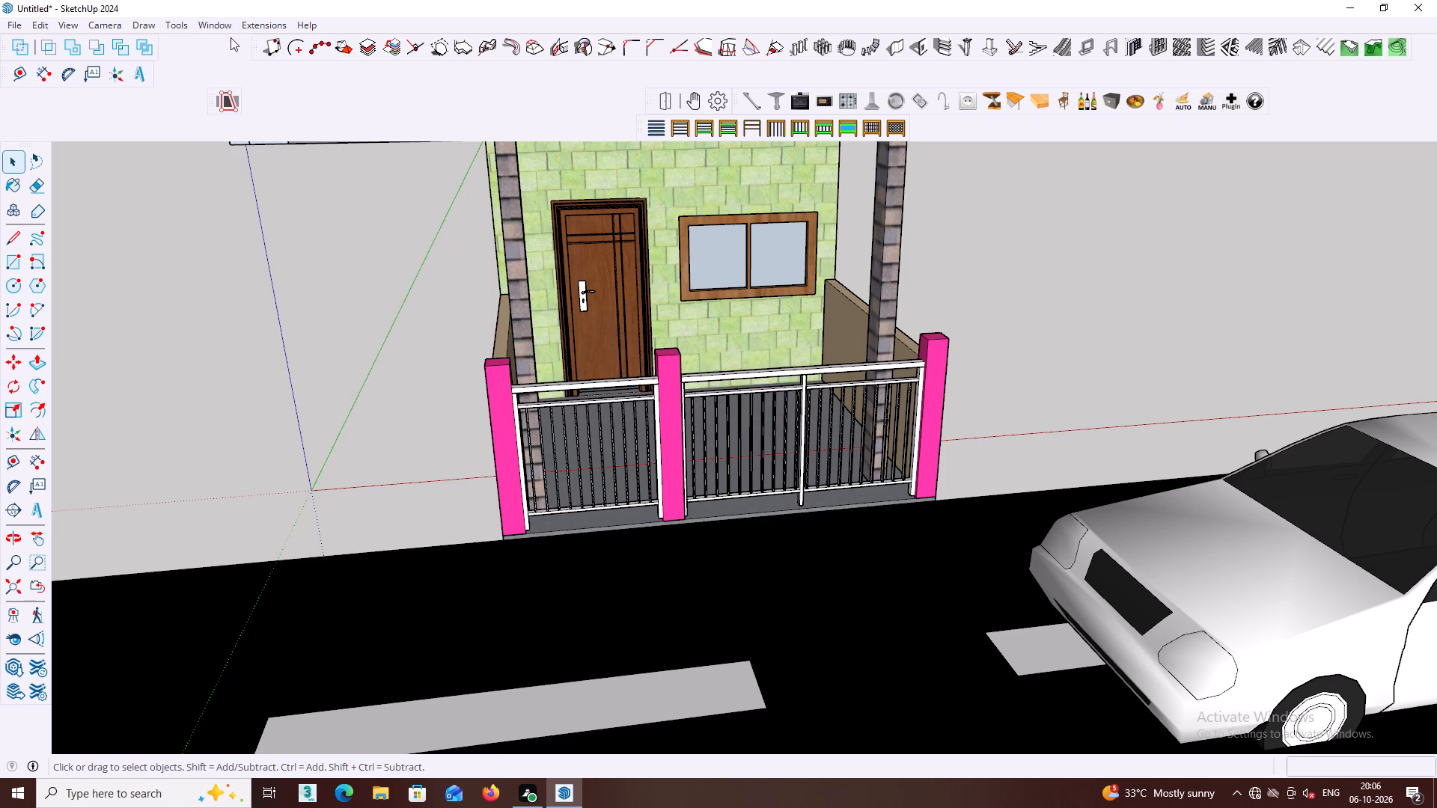
# Create a new tray named Tray 7 containing only the Materials dialog.
pyautogui.click(225, 34)
pyautogui.click(225, 17)
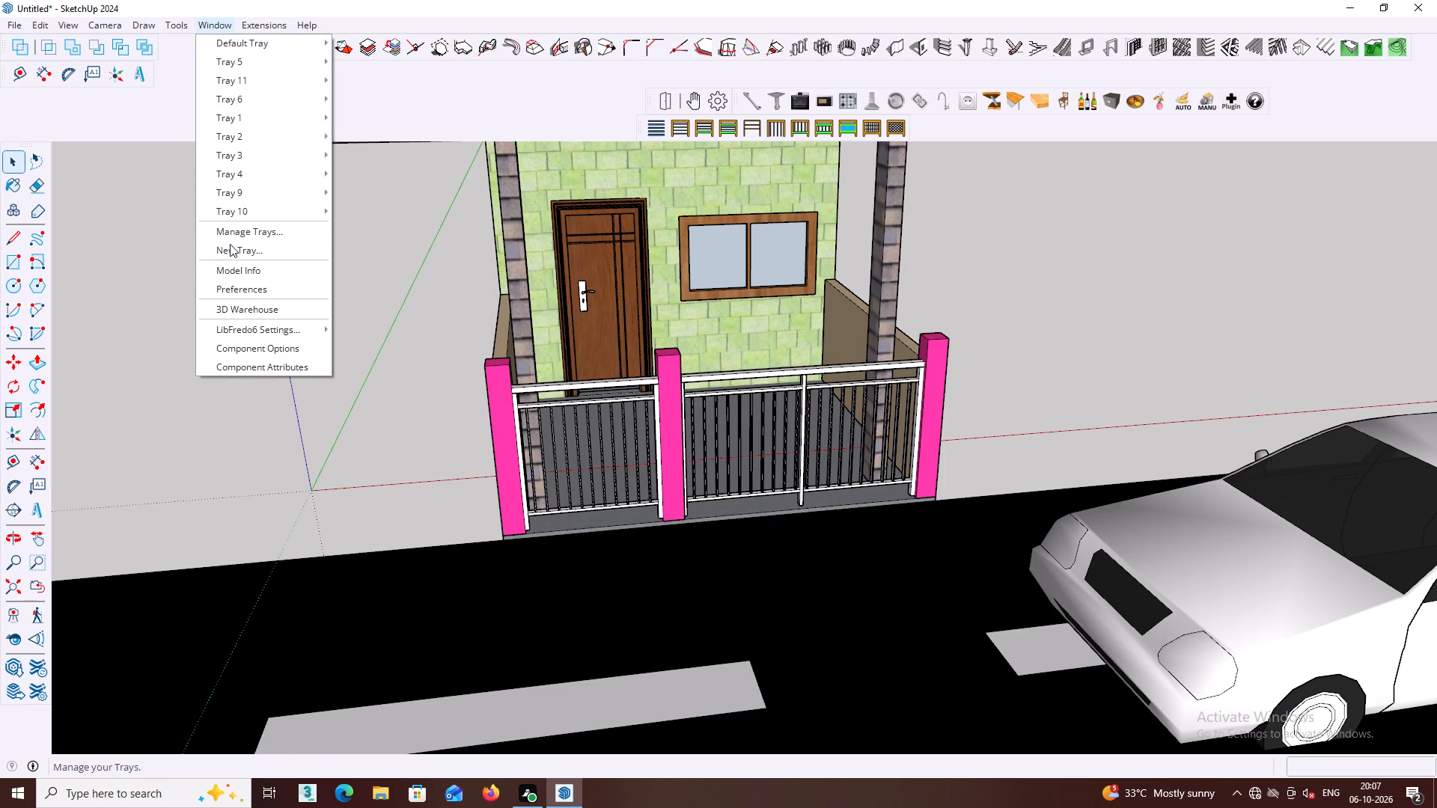
pyautogui.click(230, 250)
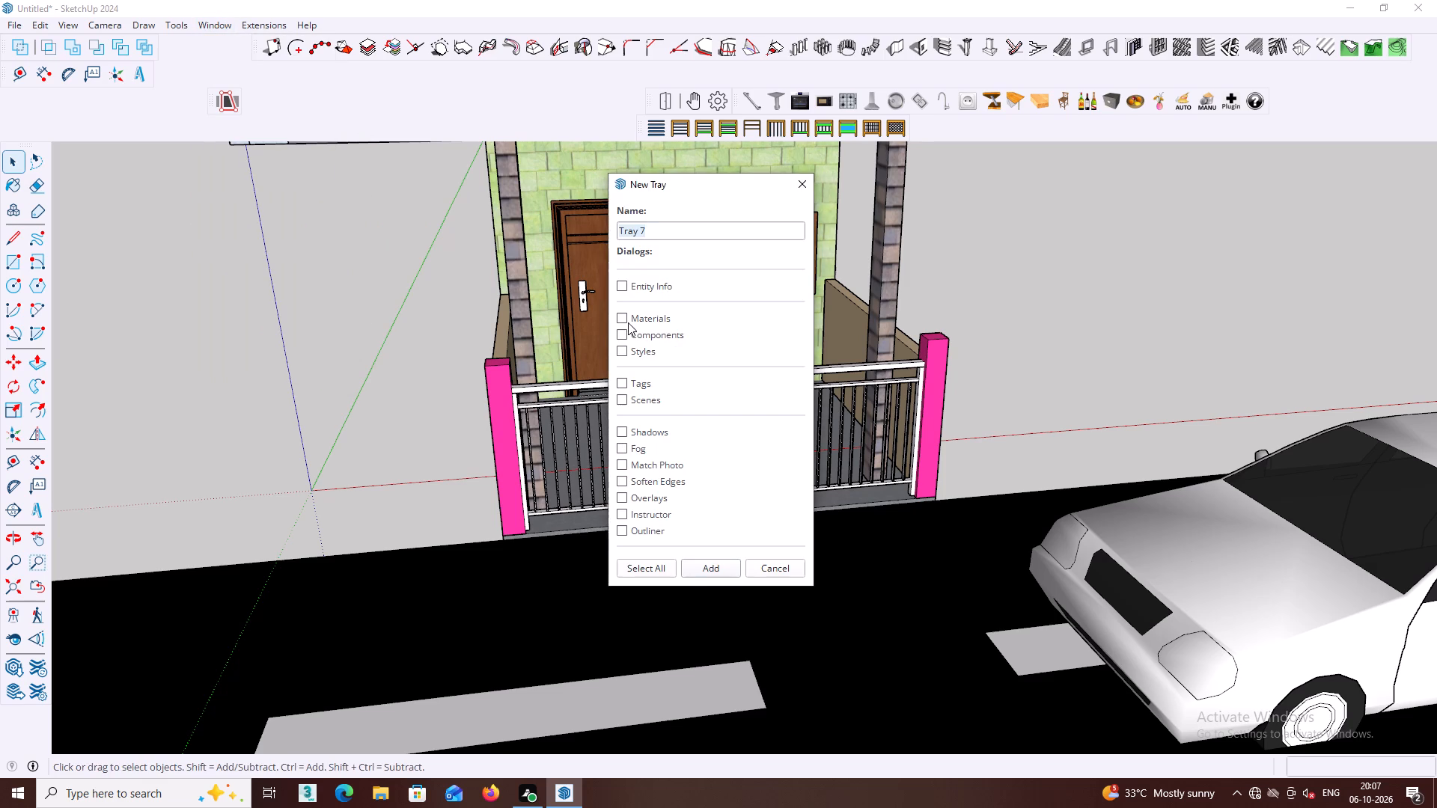
pyautogui.click(628, 322)
pyautogui.click(717, 572)
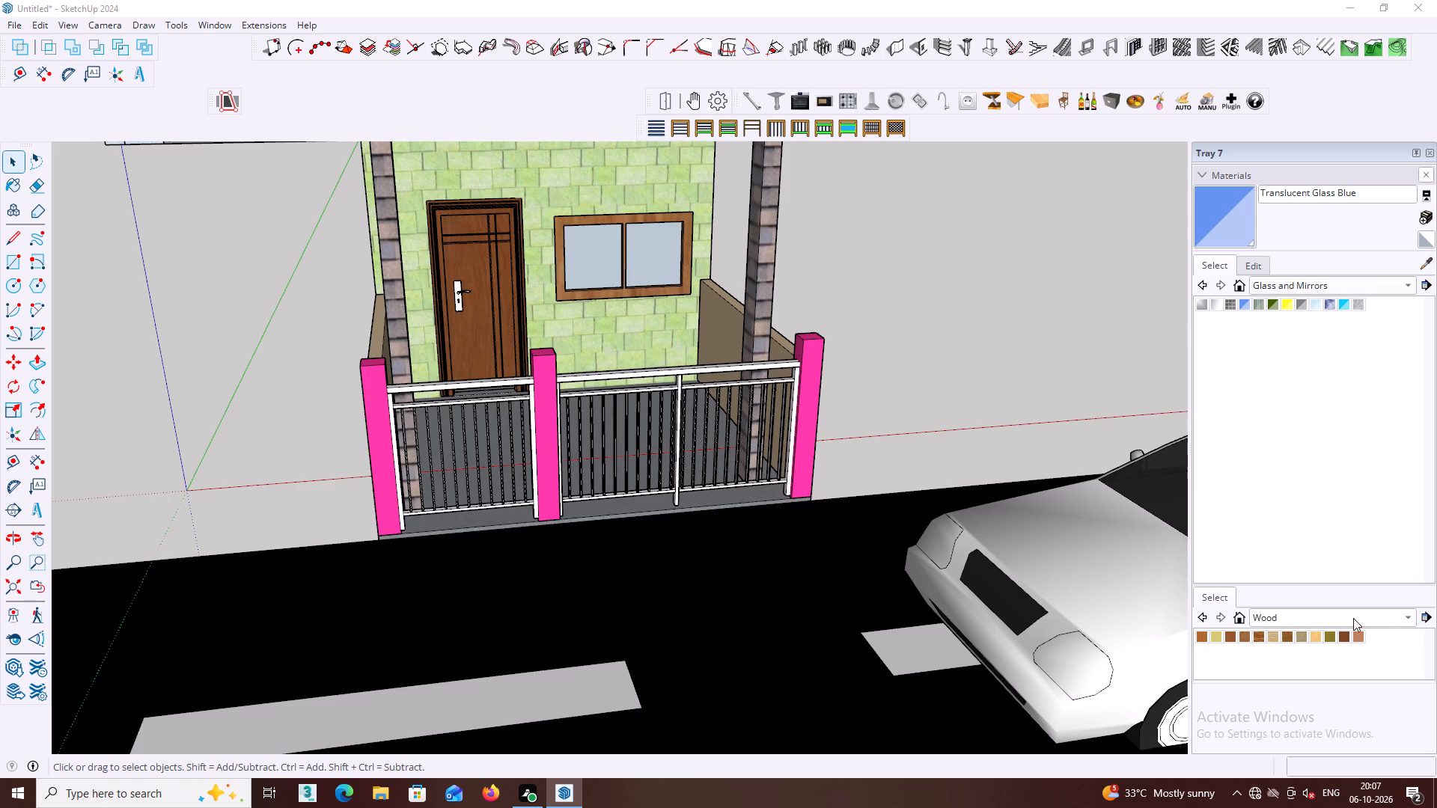
# Paint the wide fence section's two upper rails, intermediate post and vertical bars black with Color M09 from the Colors library.
pyautogui.click(1406, 617)
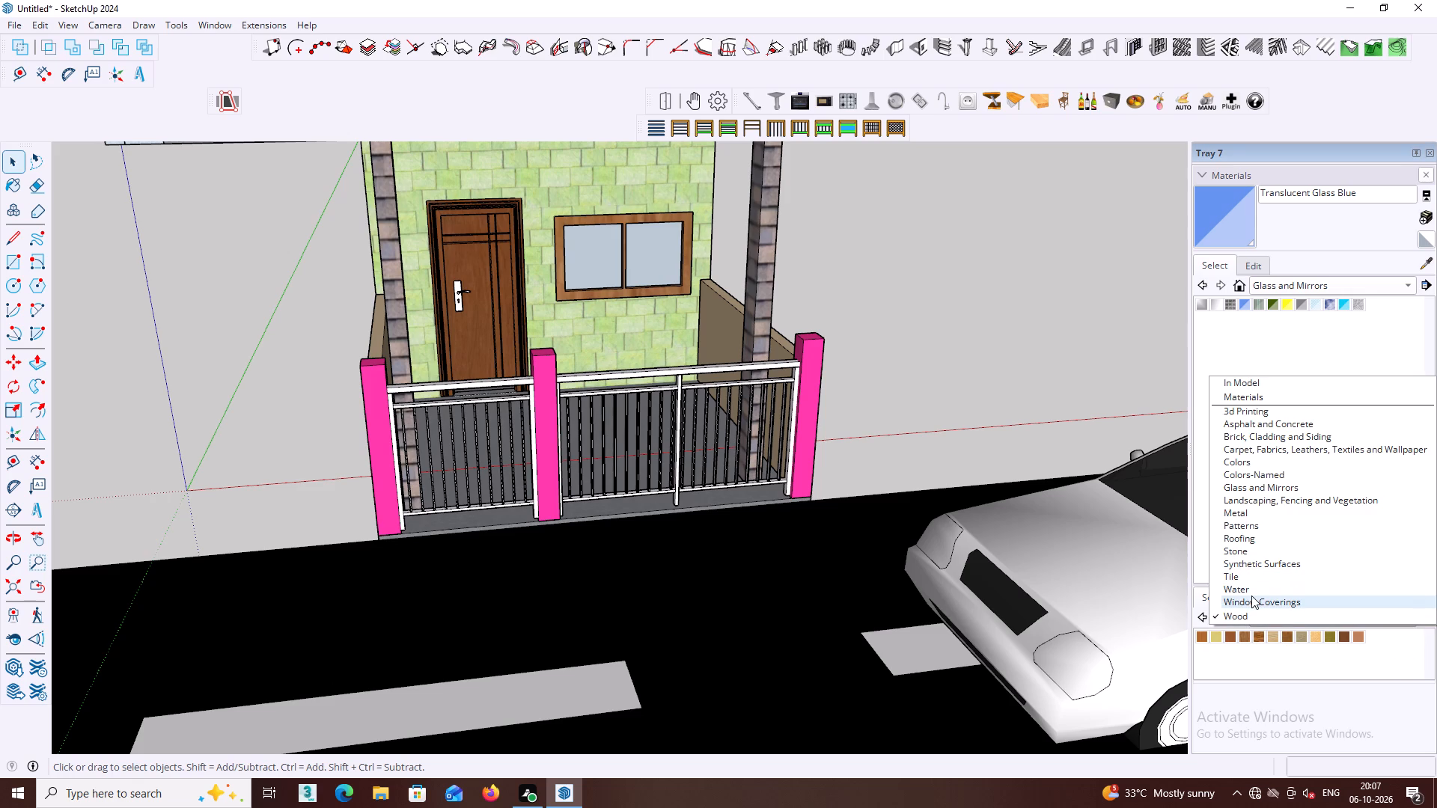
pyautogui.scroll(-1, 1251, 602)
pyautogui.click(1238, 461)
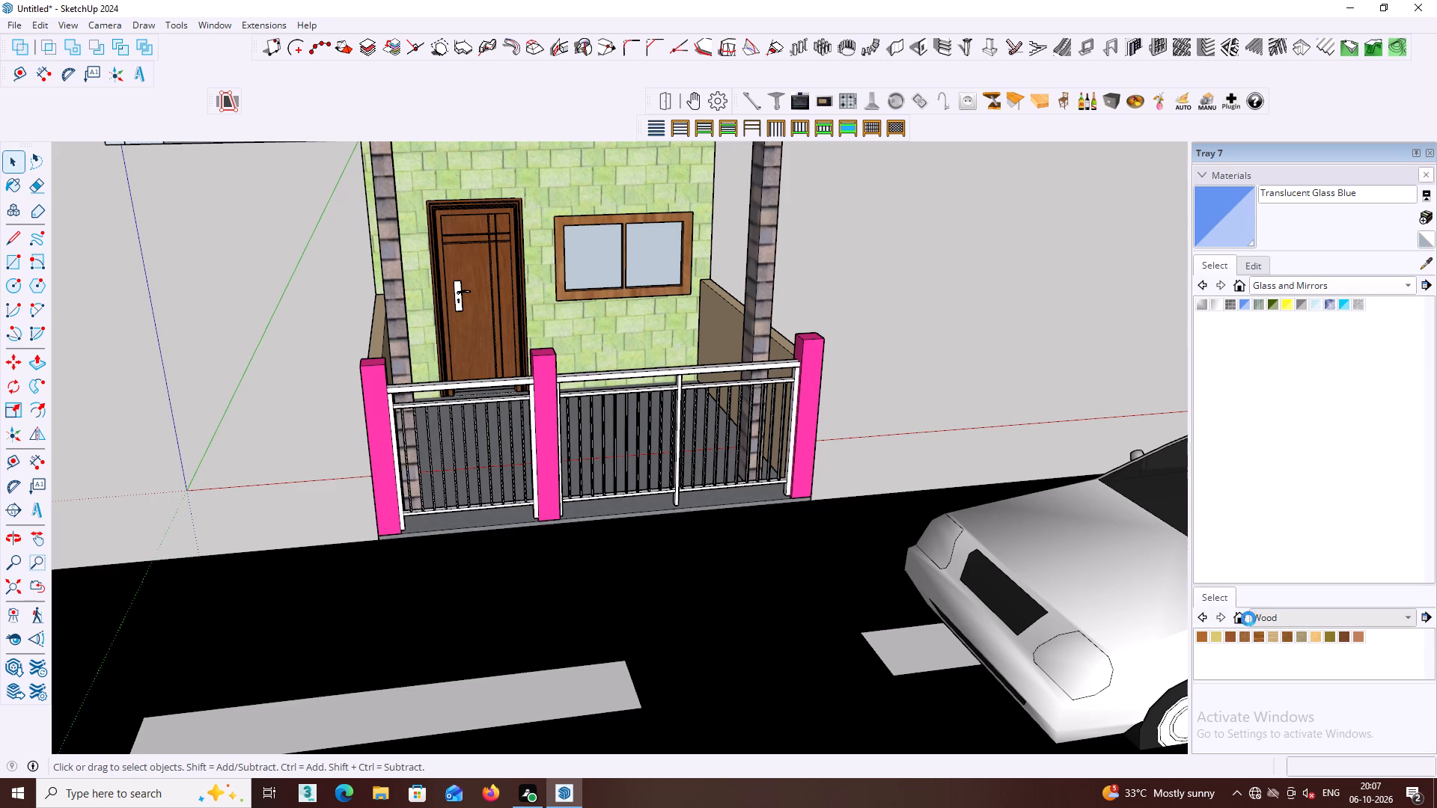
pyautogui.scroll(-6, 1276, 668)
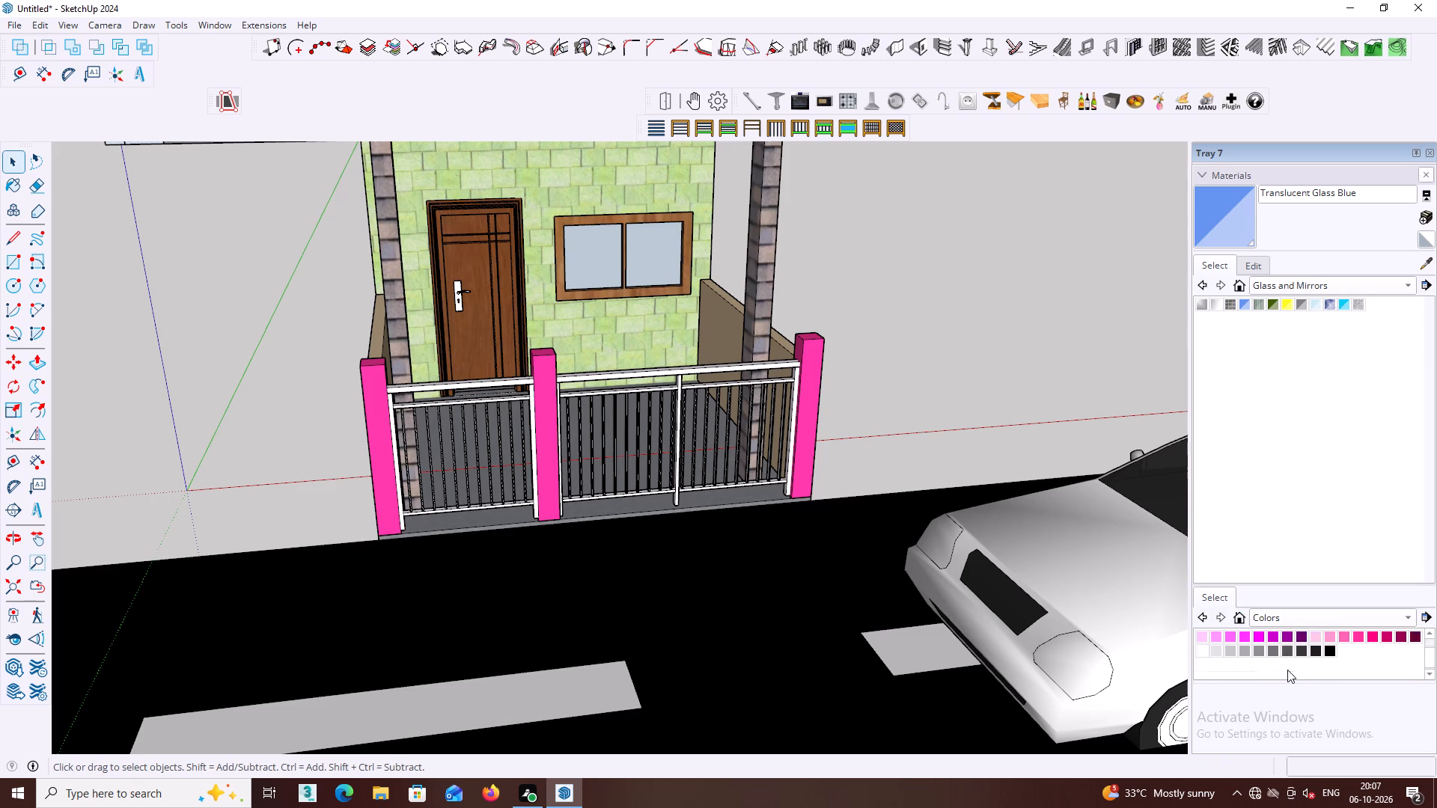
pyautogui.click(1326, 650)
pyautogui.scroll(7, 693, 408)
pyautogui.click(662, 337)
pyautogui.click(668, 361)
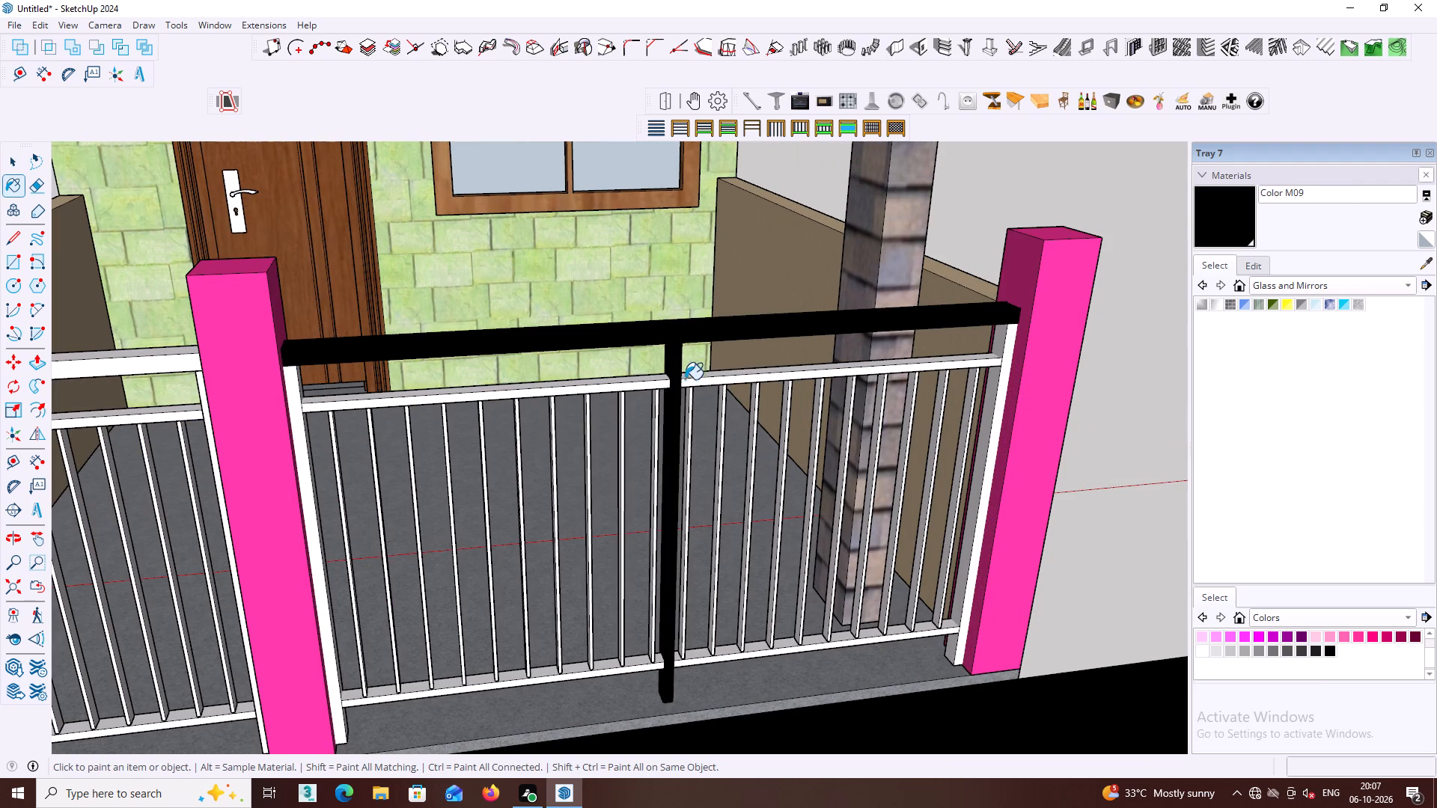
pyautogui.click(707, 386)
pyautogui.click(721, 414)
# Paint the narrow fence section's two upper rails and its end post beside the middle pink post black.
pyautogui.scroll(-3, 516, 436)
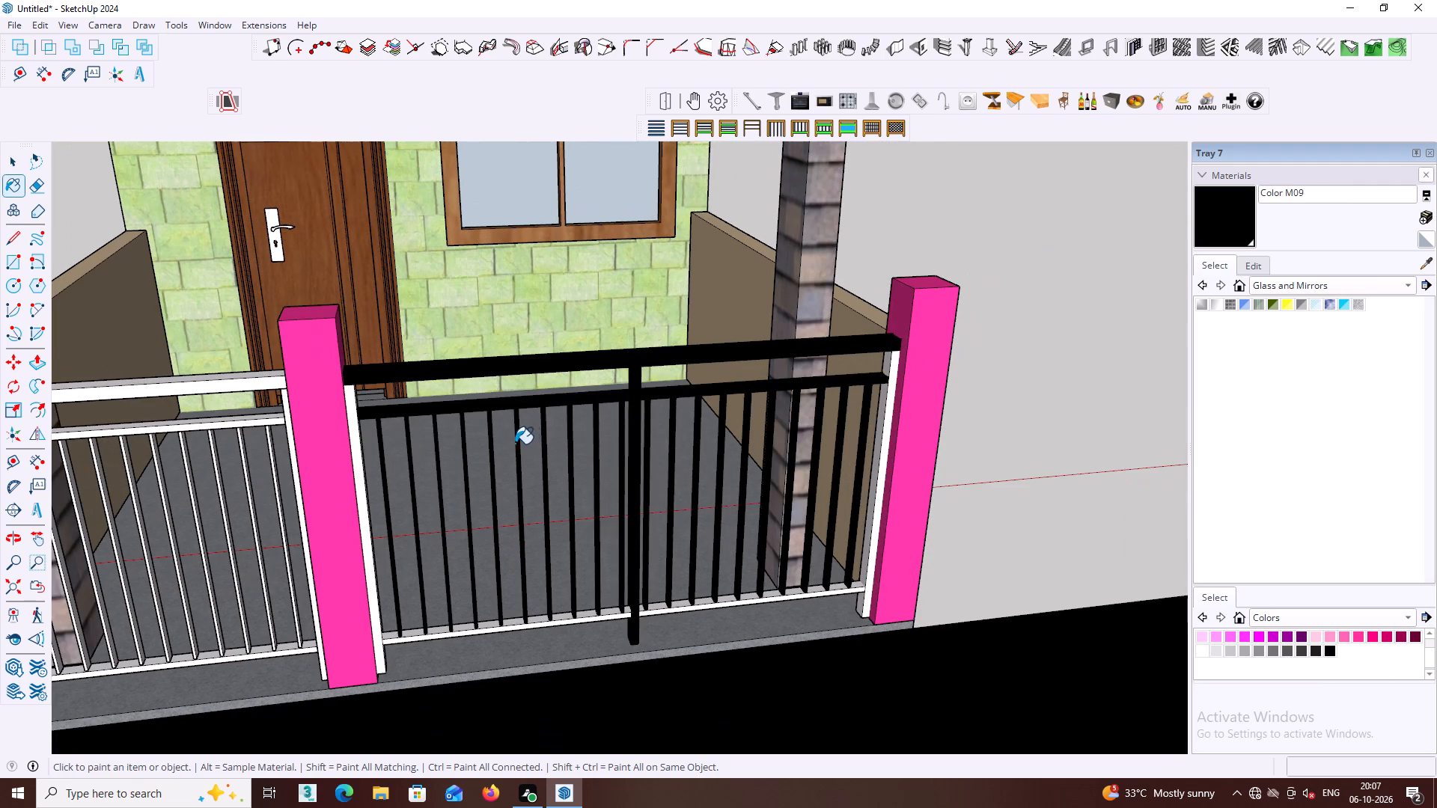
pyautogui.click(245, 383)
pyautogui.click(243, 425)
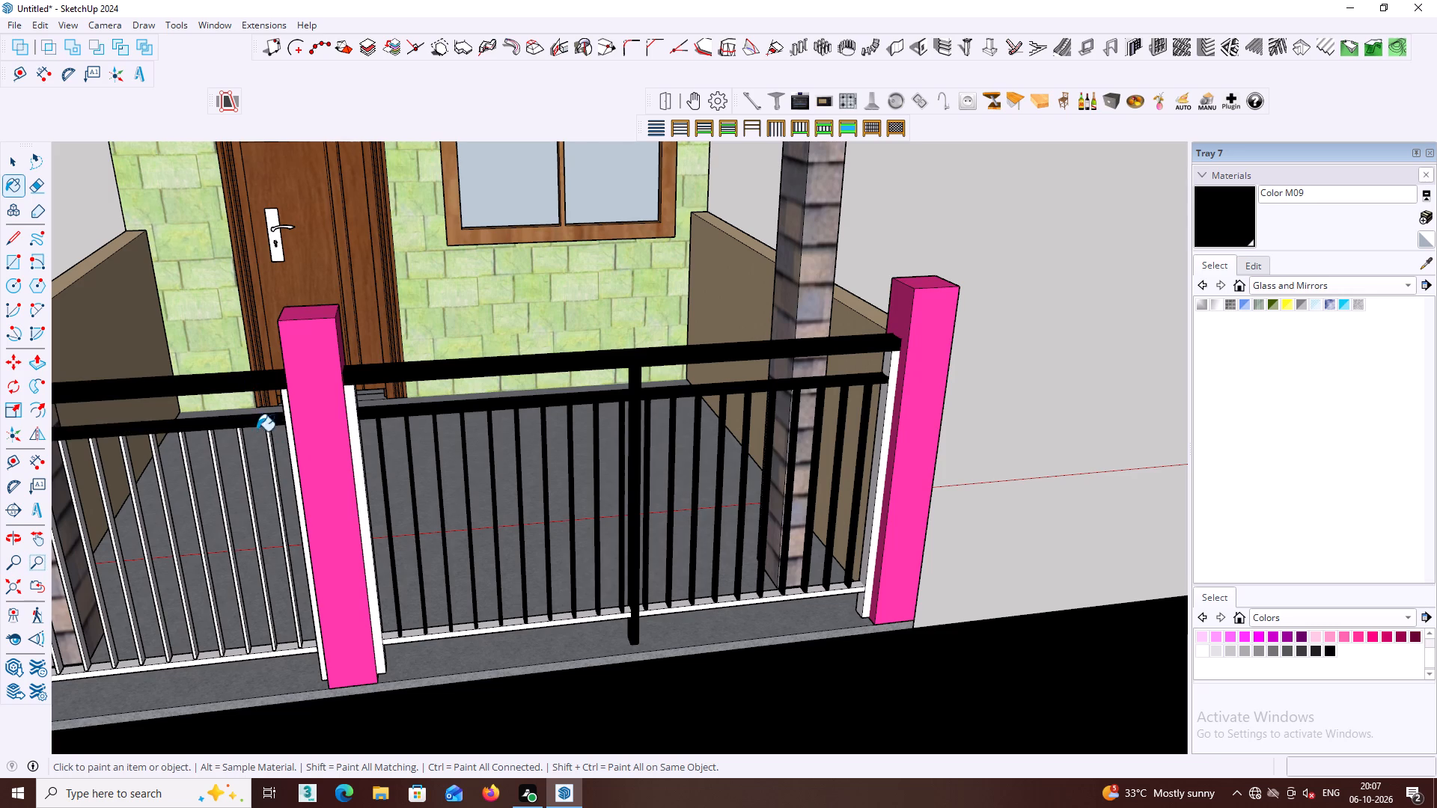
pyautogui.moveTo(290, 438); pyautogui.dragTo(418, 412, button='middle')
pyautogui.click(350, 415)
# Paint both end posts of the wide fence section black with Color M09.
pyautogui.moveTo(427, 408); pyautogui.dragTo(362, 414, button='middle')
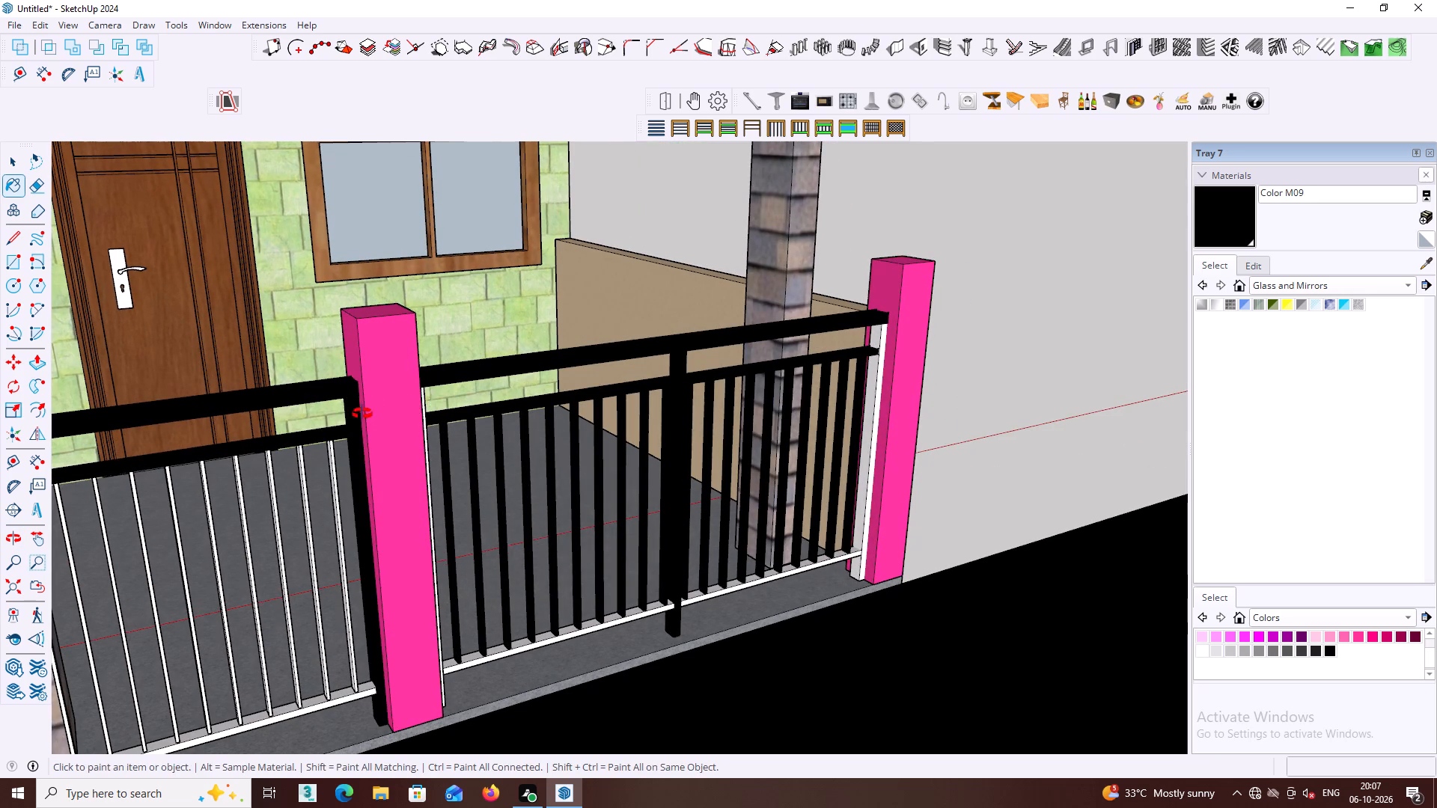
pyautogui.moveTo(362, 414); pyautogui.dragTo(318, 417, button='middle')
pyautogui.scroll(1, 380, 414)
pyautogui.click(384, 401)
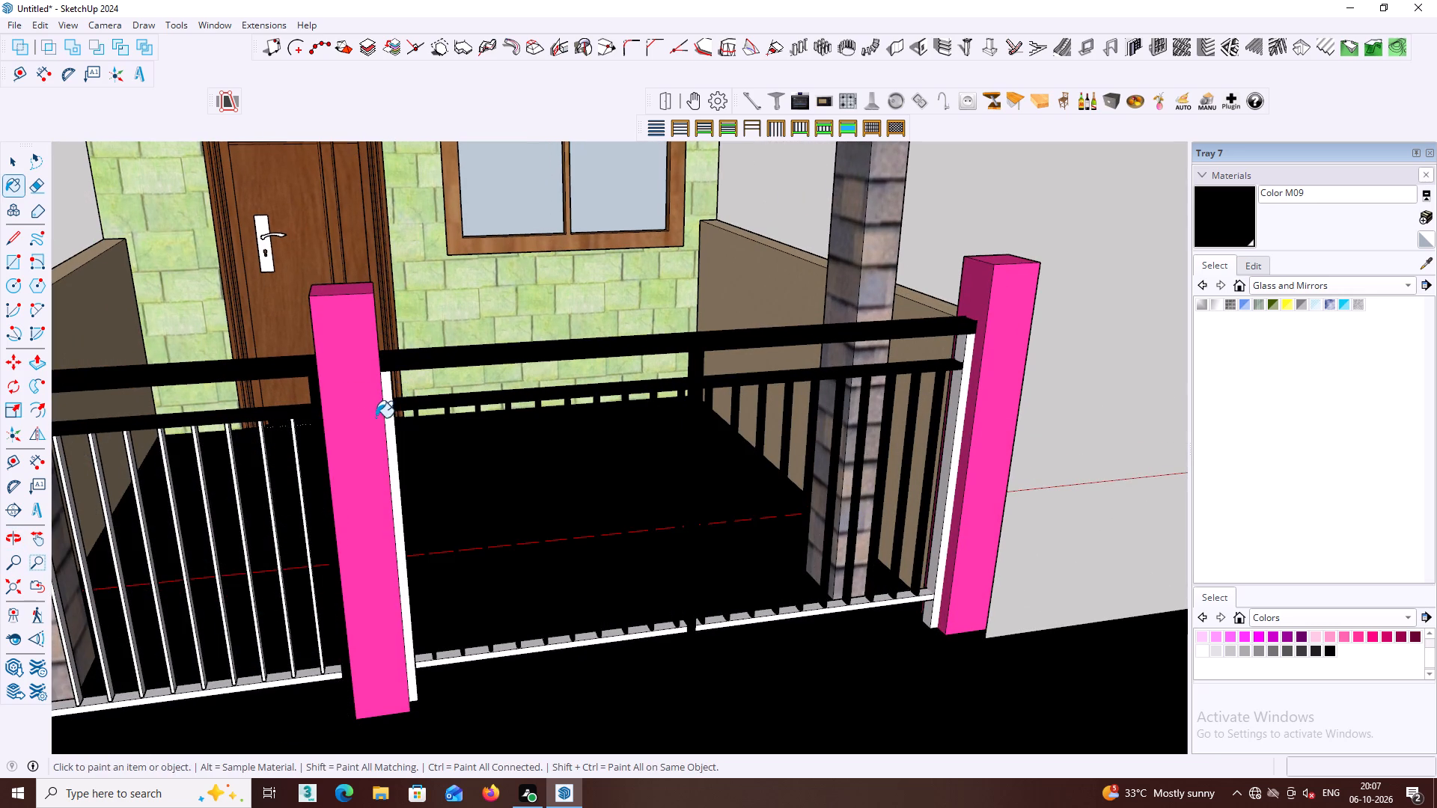
pyautogui.hotkey('ctrl', 'z')
pyautogui.click(391, 408)
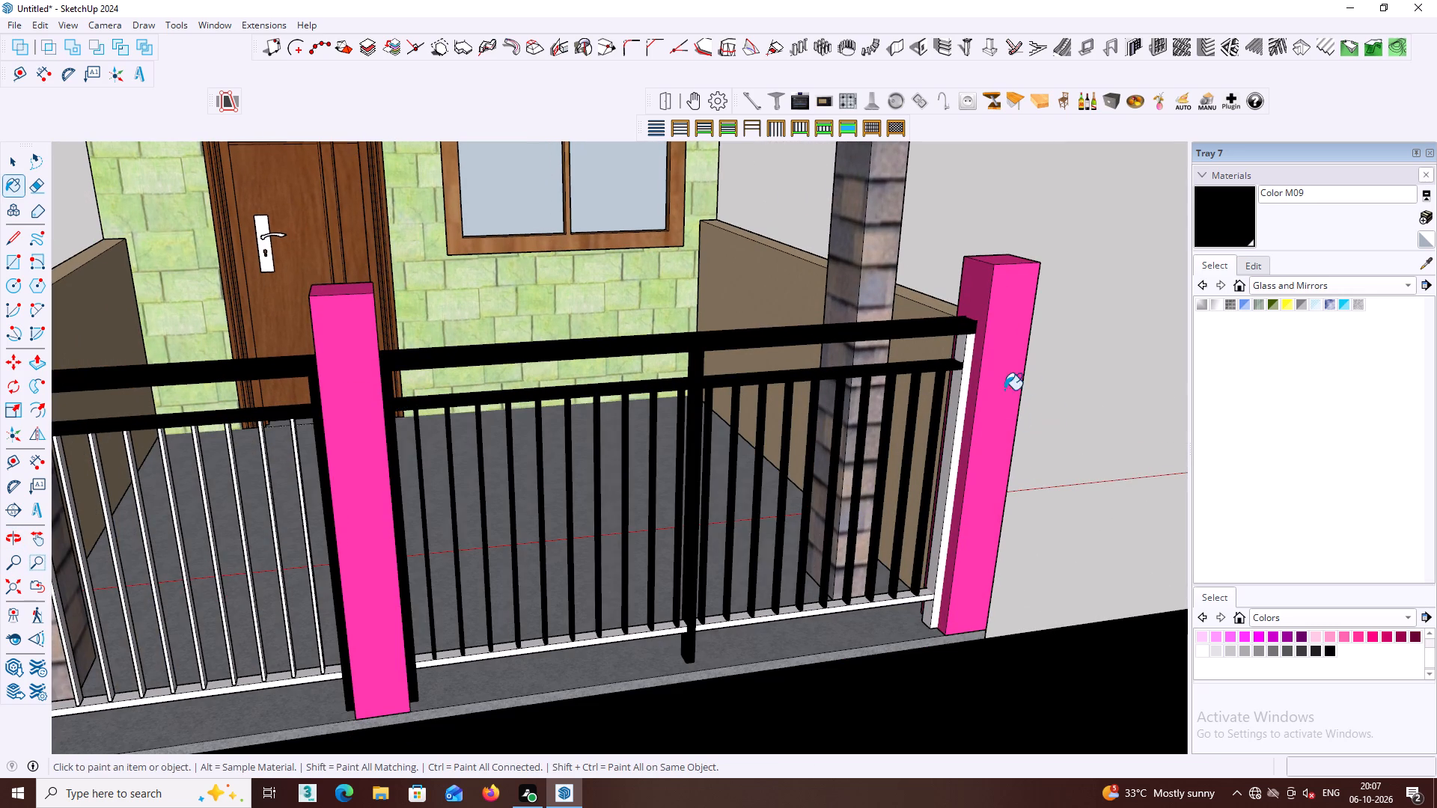
pyautogui.click(963, 360)
# Paint the narrow fence section's outer end post and its vertical bars black with Color M09.
pyautogui.scroll(-2, 945, 369)
pyautogui.scroll(-2, 764, 464)
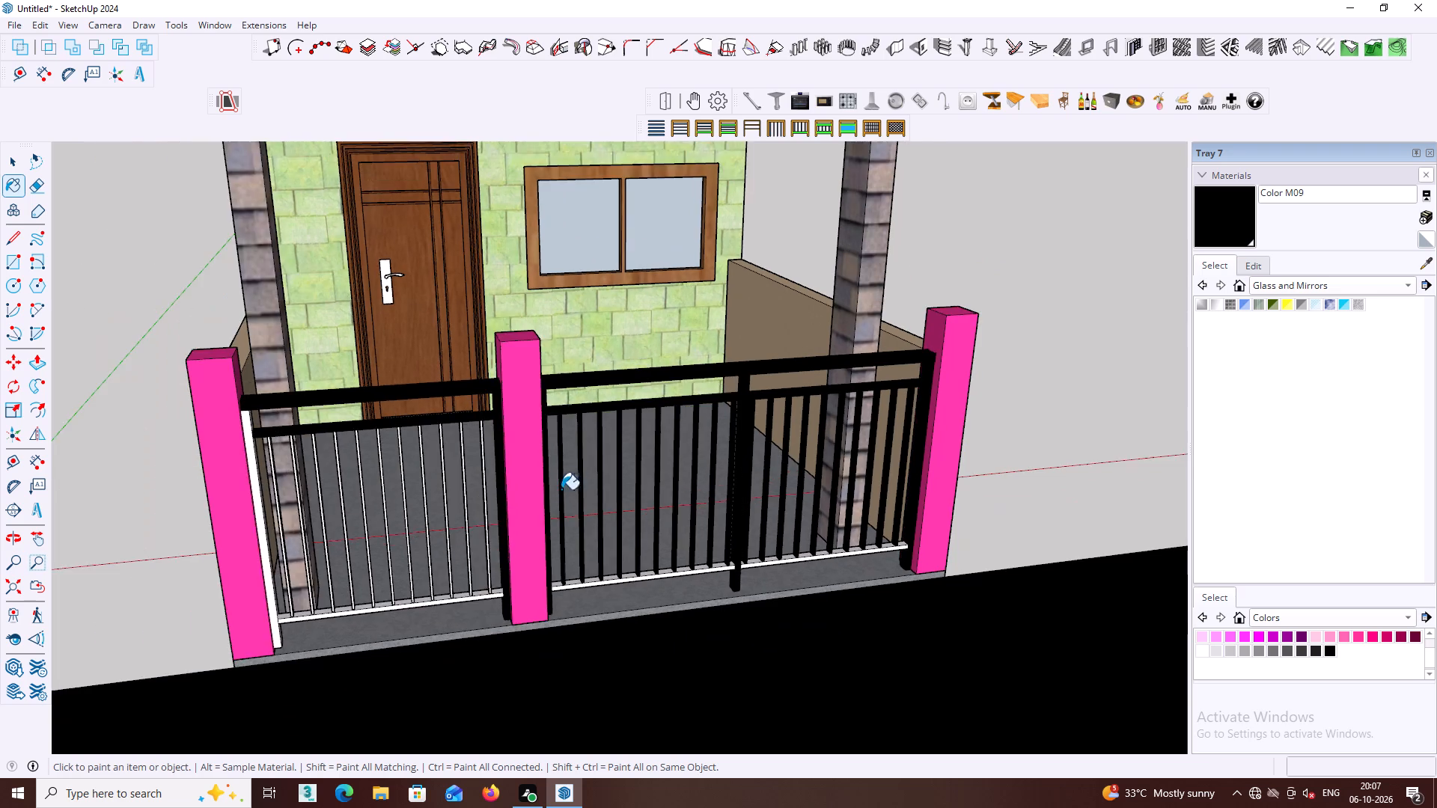
pyautogui.keyDown('shift'); pyautogui.moveTo(558, 497); pyautogui.dragTo(756, 441, button='middle'); pyautogui.keyUp('shift')
pyautogui.scroll(2, 546, 434)
pyautogui.click(439, 331)
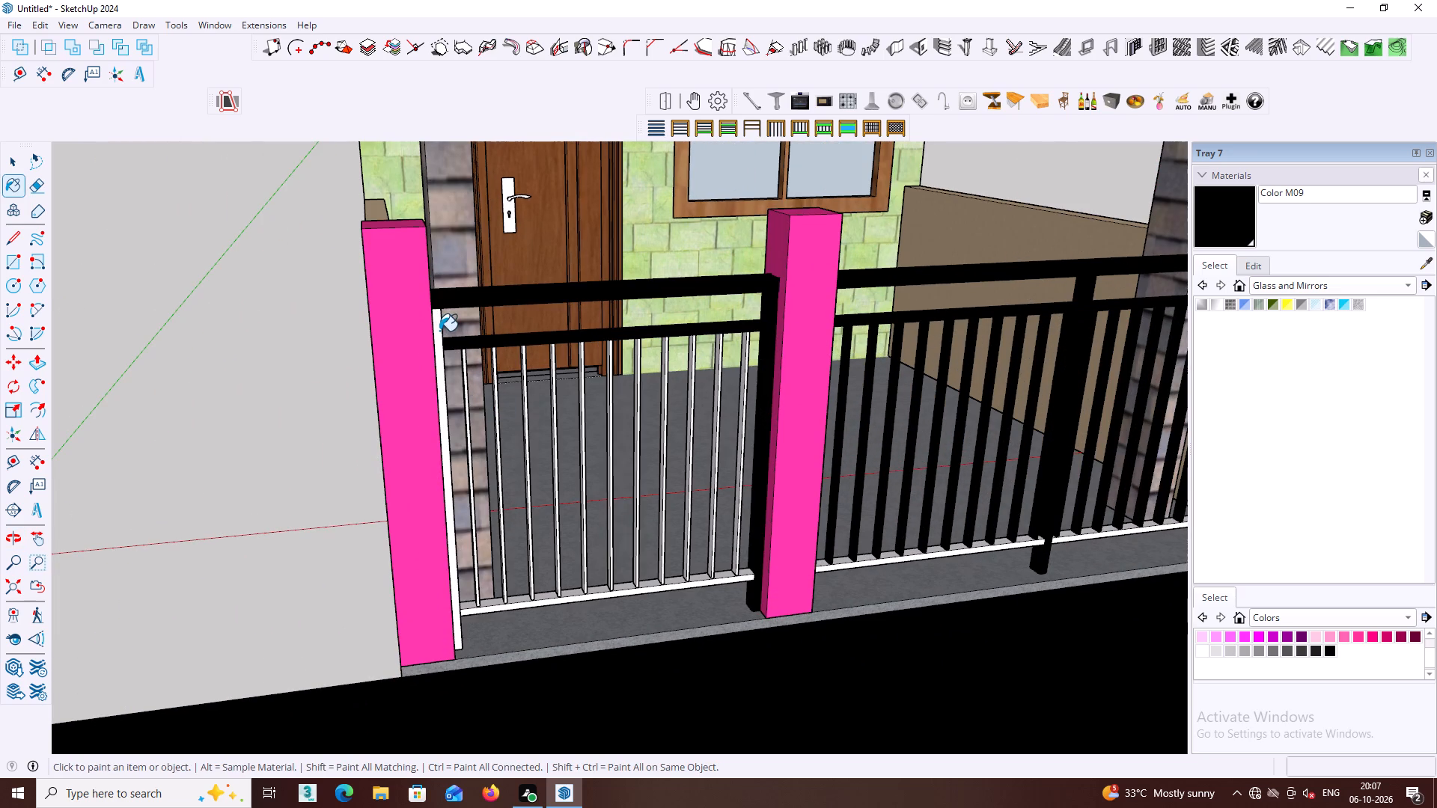
pyautogui.click(521, 397)
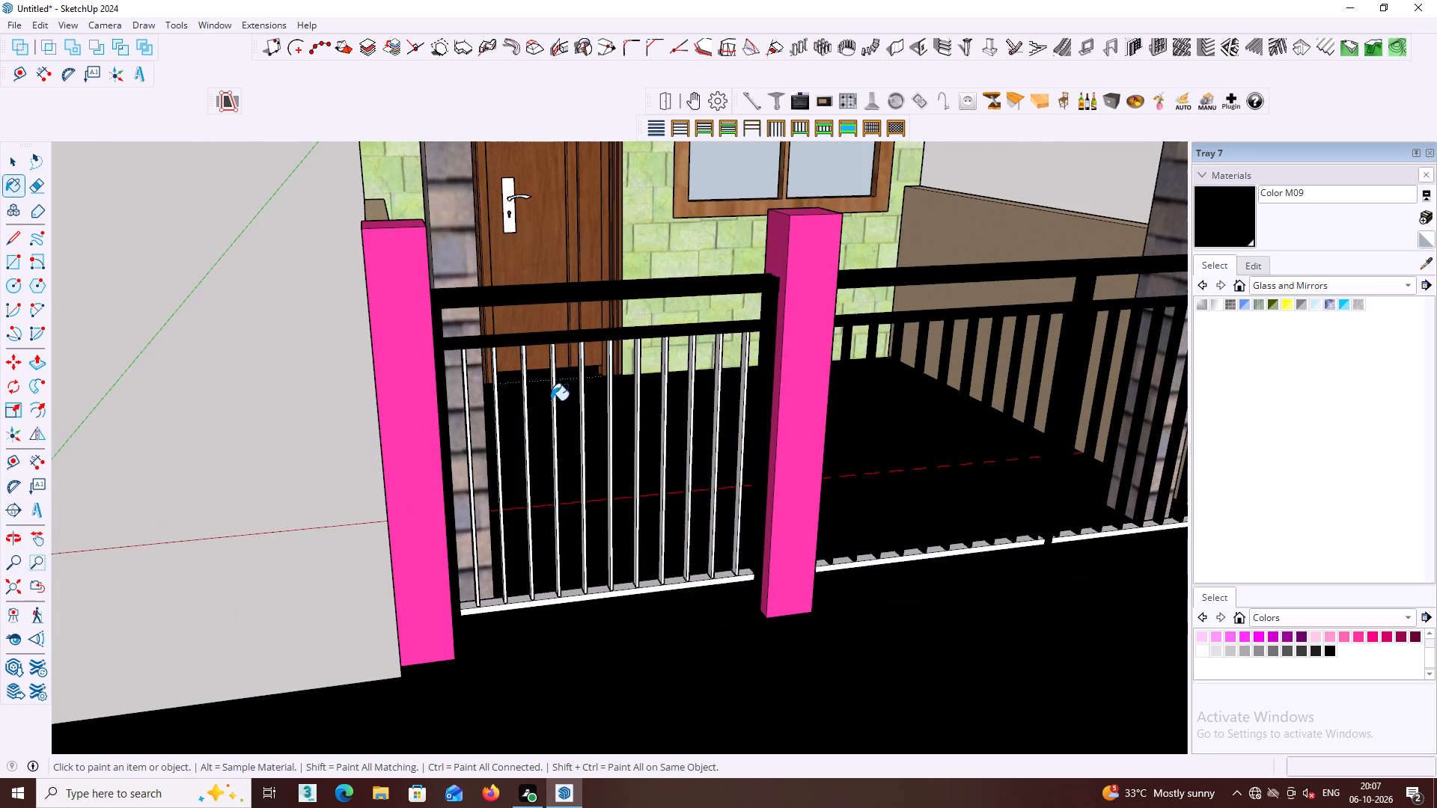
pyautogui.scroll(-1, 554, 403)
pyautogui.hotkey('ctrl', 'z')
pyautogui.click(555, 404)
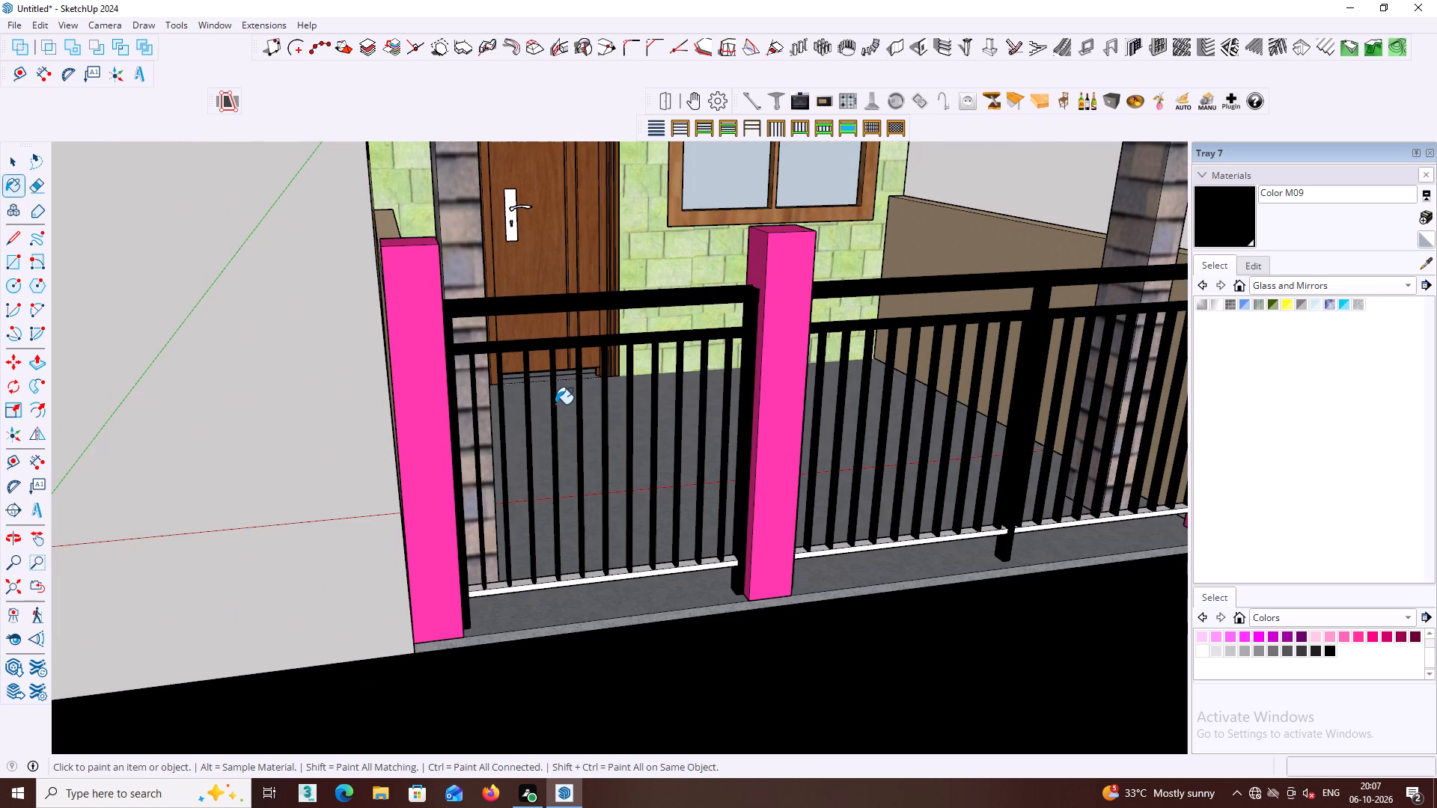
# Paint the bottom rails of both fence sections black with Color M09.
pyautogui.scroll(-10, 567, 420)
pyautogui.scroll(6, 730, 486)
pyautogui.moveTo(716, 510); pyautogui.dragTo(719, 482, button='middle')
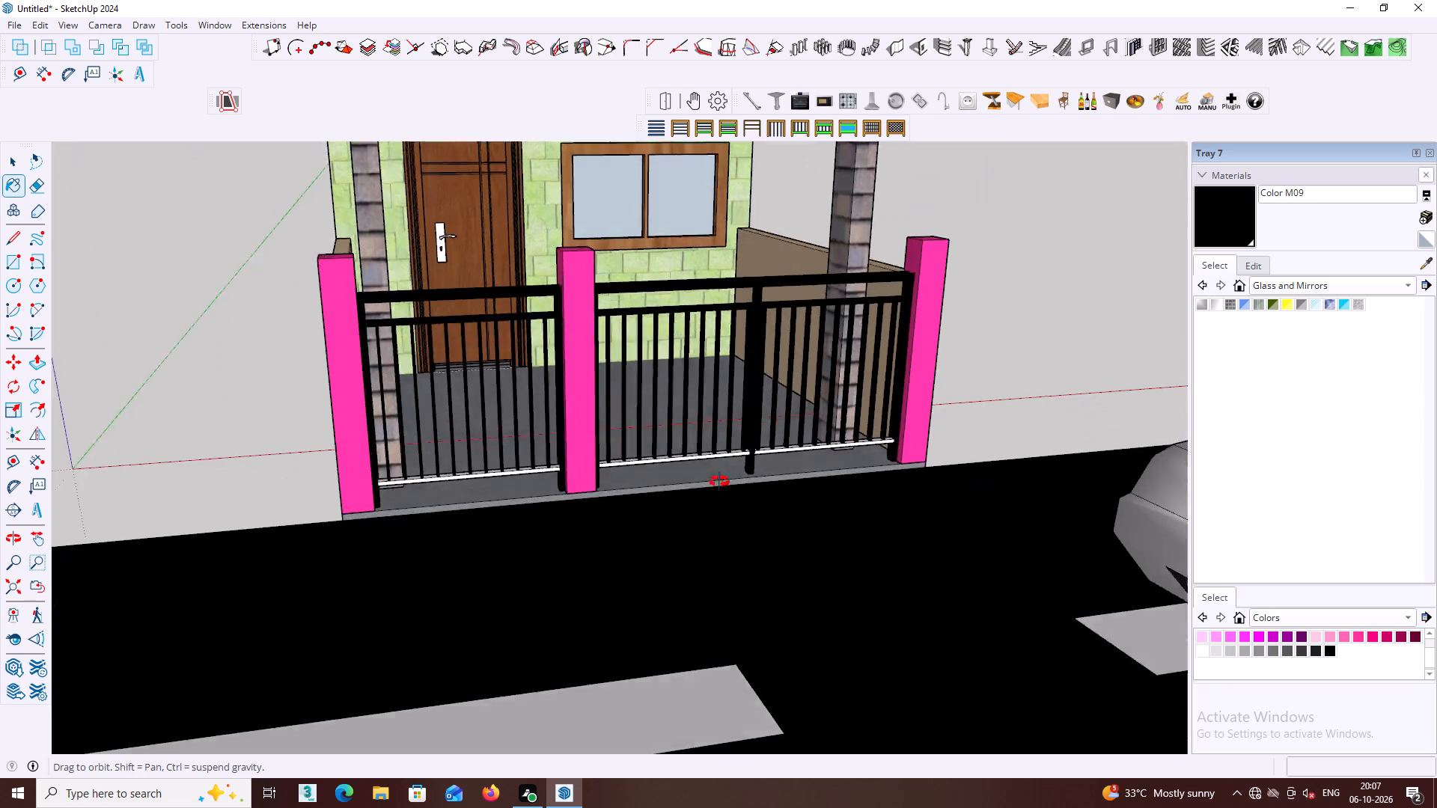
pyautogui.moveTo(719, 482); pyautogui.dragTo(722, 415, button='middle')
pyautogui.scroll(6, 497, 431)
pyautogui.click(502, 447)
pyautogui.moveTo(557, 449); pyautogui.dragTo(510, 576, button='middle')
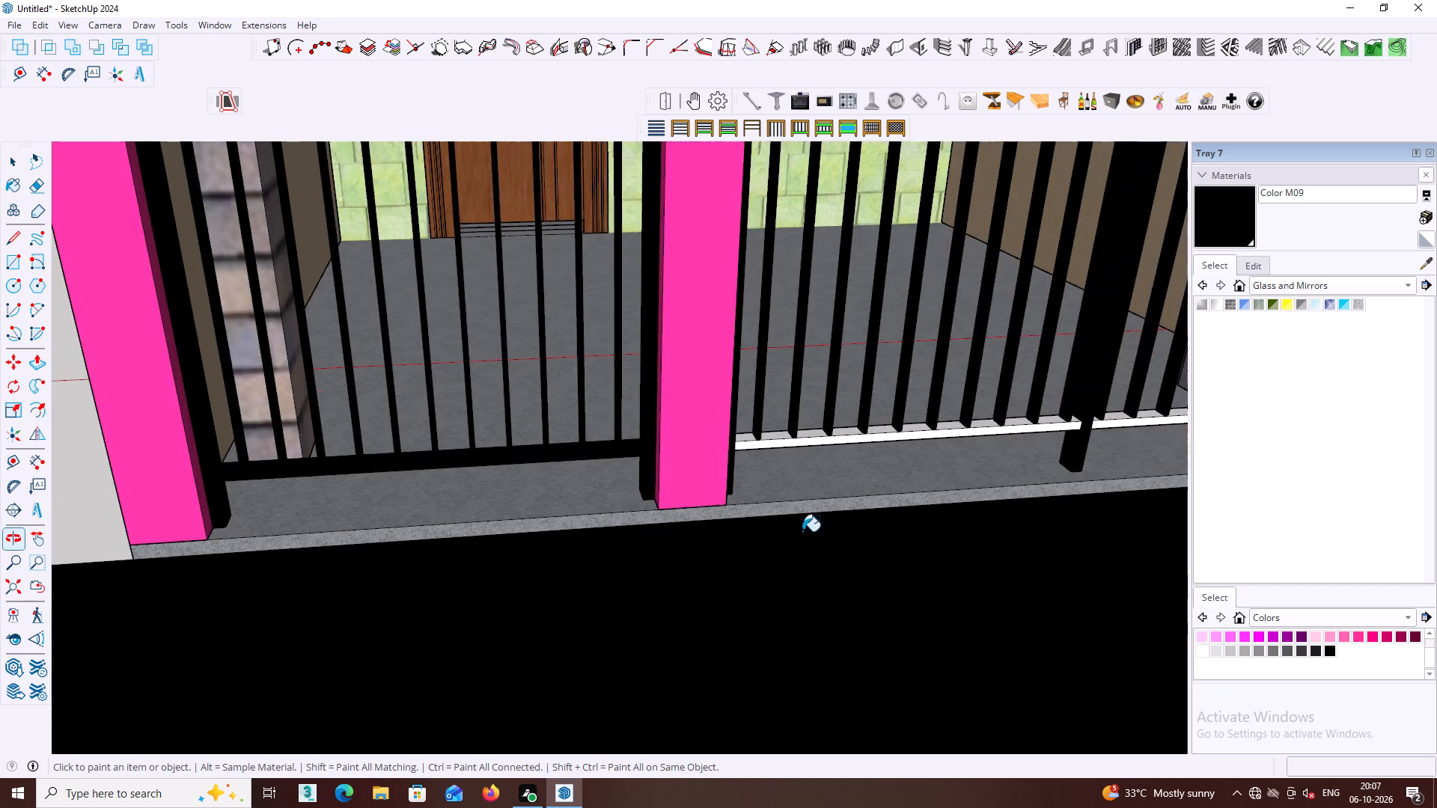
pyautogui.scroll(2, 815, 480)
pyautogui.click(811, 432)
# Examine the black-painted fence from several angles against the house facade and the road.
pyautogui.scroll(-9, 811, 431)
pyautogui.keyDown('shift'); pyautogui.moveTo(873, 450); pyautogui.dragTo(873, 450, button='middle'); pyautogui.keyUp('shift')
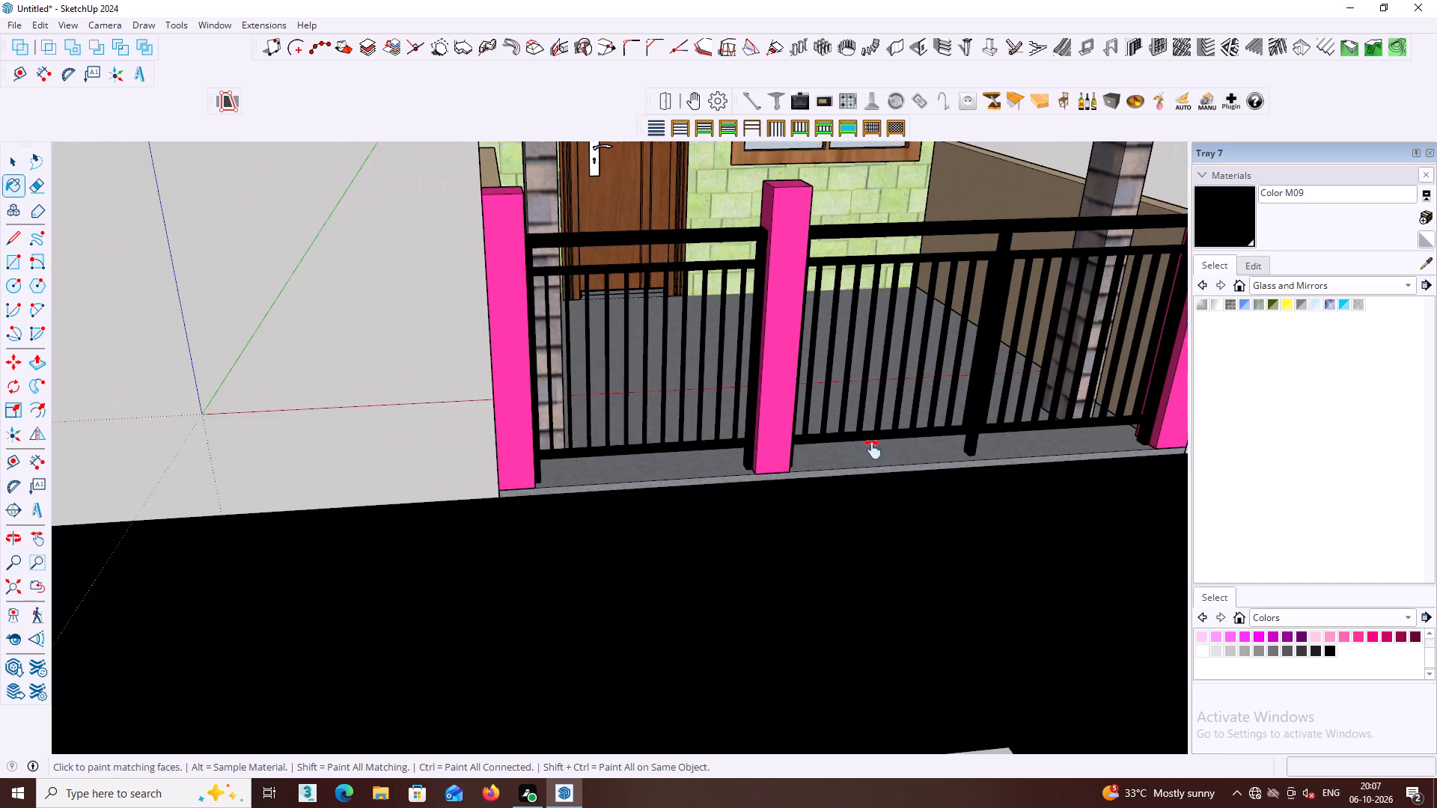
pyautogui.keyDown('shift'); pyautogui.moveTo(873, 450); pyautogui.dragTo(662, 472, button='middle'); pyautogui.keyUp('shift')
pyautogui.scroll(-2, 817, 431)
pyautogui.press('space')
pyautogui.click(1064, 358)
pyautogui.middleClick(1029, 350)
pyautogui.scroll(-5, 1029, 350)
pyautogui.middleClick(1022, 349)
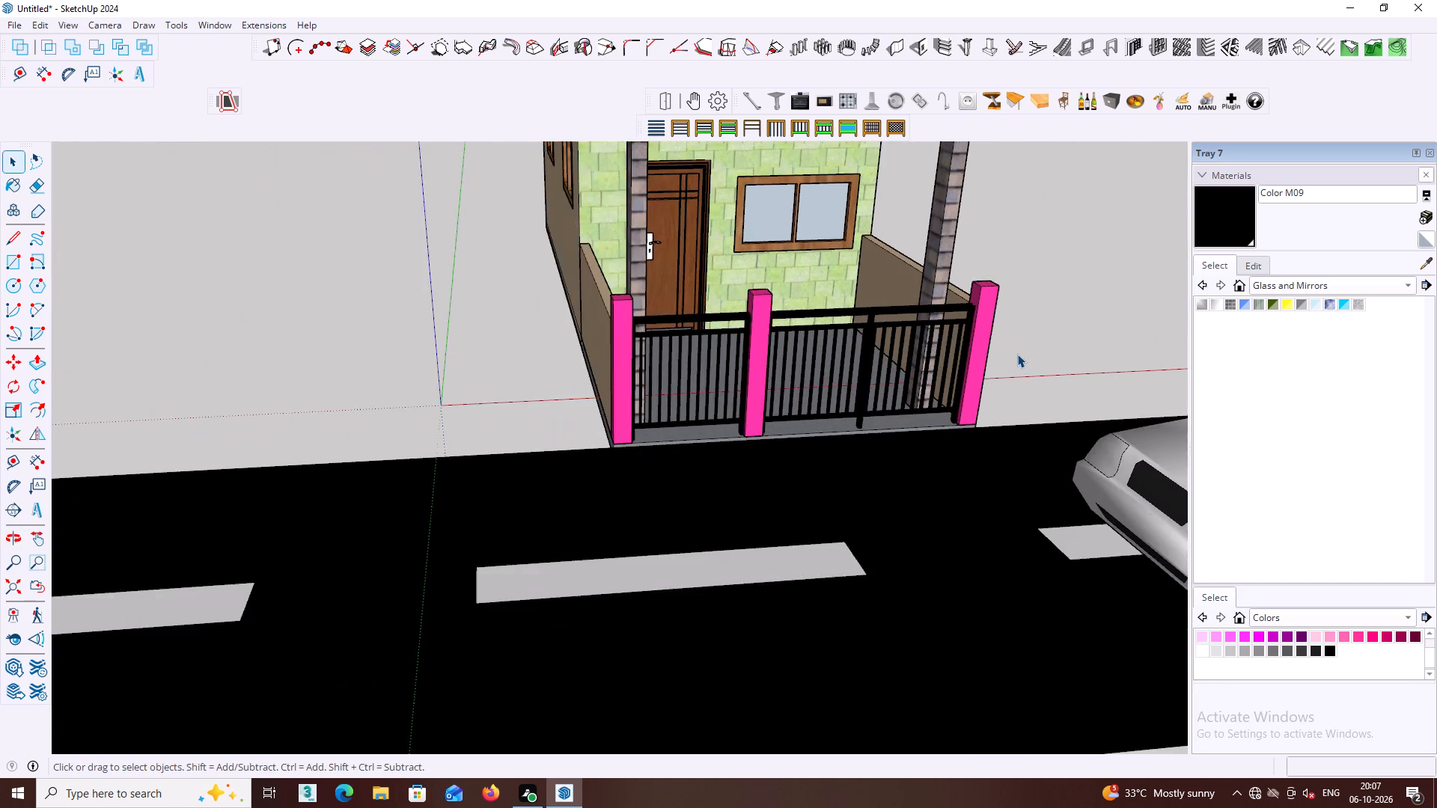
pyautogui.scroll(-2, 1017, 354)
pyautogui.moveTo(1003, 352); pyautogui.dragTo(1007, 329, button='middle')
pyautogui.moveTo(939, 347); pyautogui.dragTo(793, 357, button='middle')
pyautogui.moveTo(732, 365); pyautogui.dragTo(724, 365, button='middle')
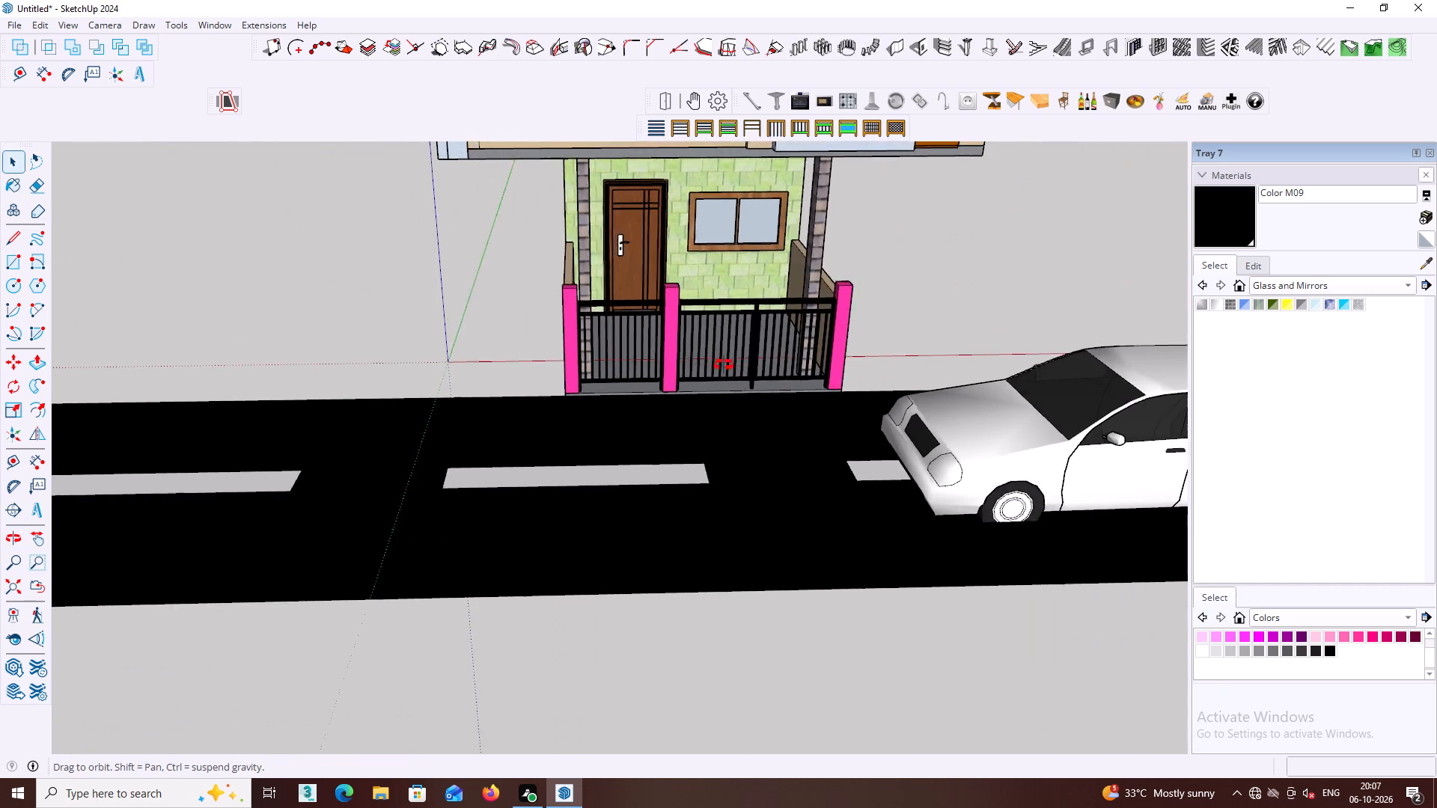
pyautogui.moveTo(724, 365); pyautogui.dragTo(946, 340, button='middle')
pyautogui.scroll(2, 744, 287)
pyautogui.keyDown('shift'); pyautogui.moveTo(736, 290); pyautogui.dragTo(685, 345, button='middle'); pyautogui.keyUp('shift')
pyautogui.moveTo(667, 349); pyautogui.dragTo(630, 352, button='middle')
pyautogui.scroll(4, 620, 355)
pyautogui.moveTo(639, 355); pyautogui.dragTo(624, 347, button='middle')
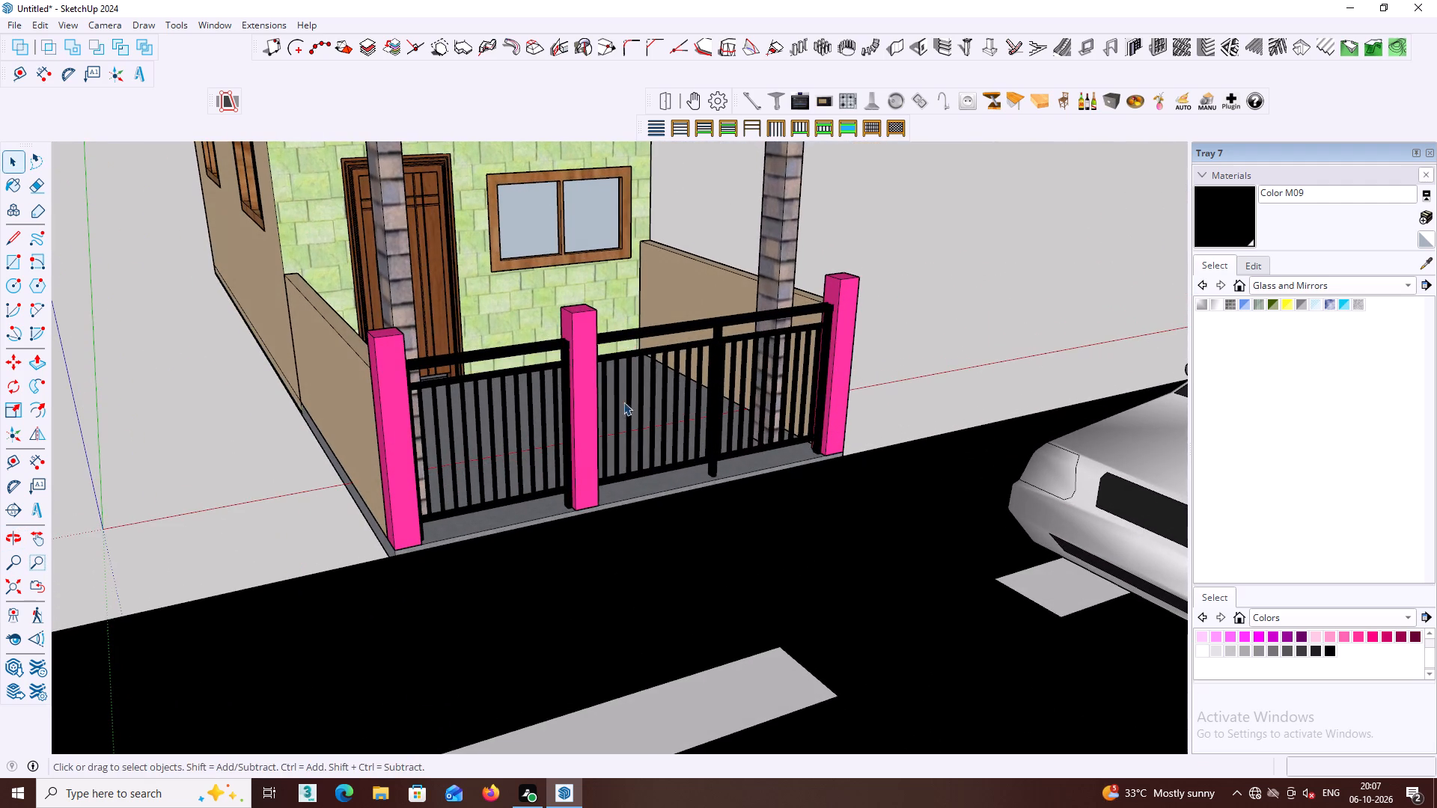
pyautogui.moveTo(621, 405); pyautogui.dragTo(603, 400, button='middle')
pyautogui.scroll(1, 650, 391)
pyautogui.moveTo(650, 391); pyautogui.dragTo(605, 391, button='middle')
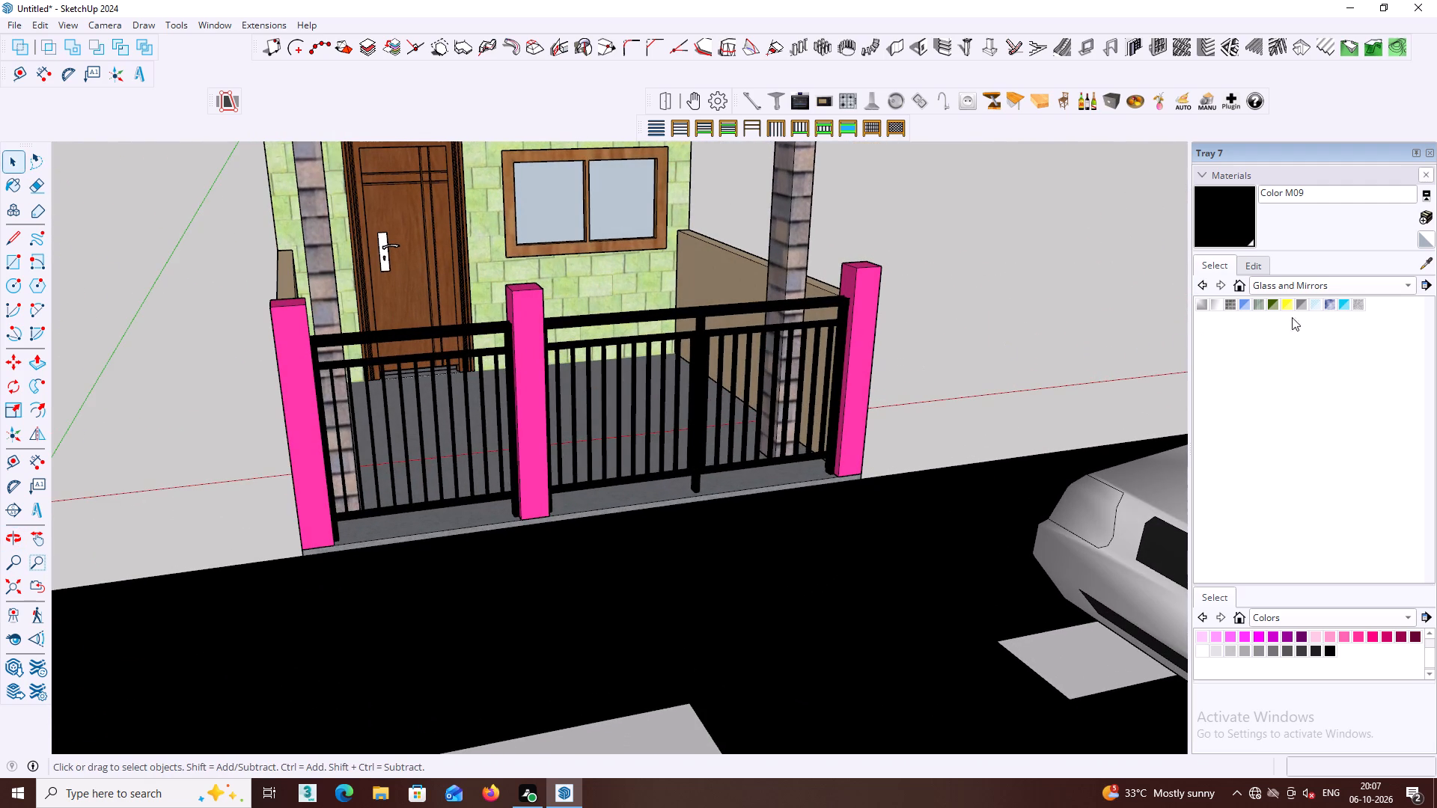
# Paint the vertical bars of both fence sections brown with Color C07 from the Colors library.
pyautogui.scroll(1, 1340, 299)
pyautogui.scroll(3, 1434, 637)
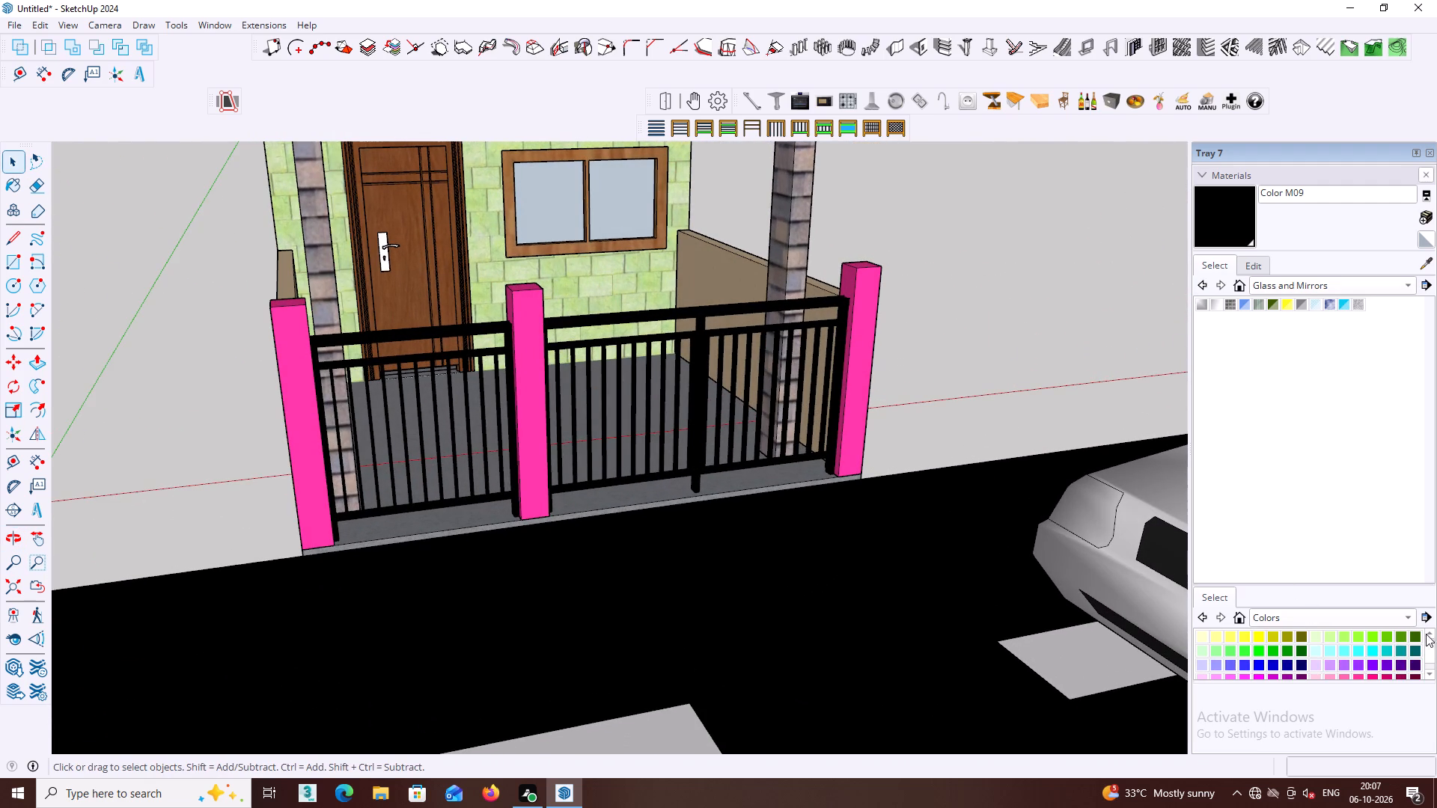
pyautogui.scroll(2, 1381, 636)
pyautogui.scroll(3, 1319, 651)
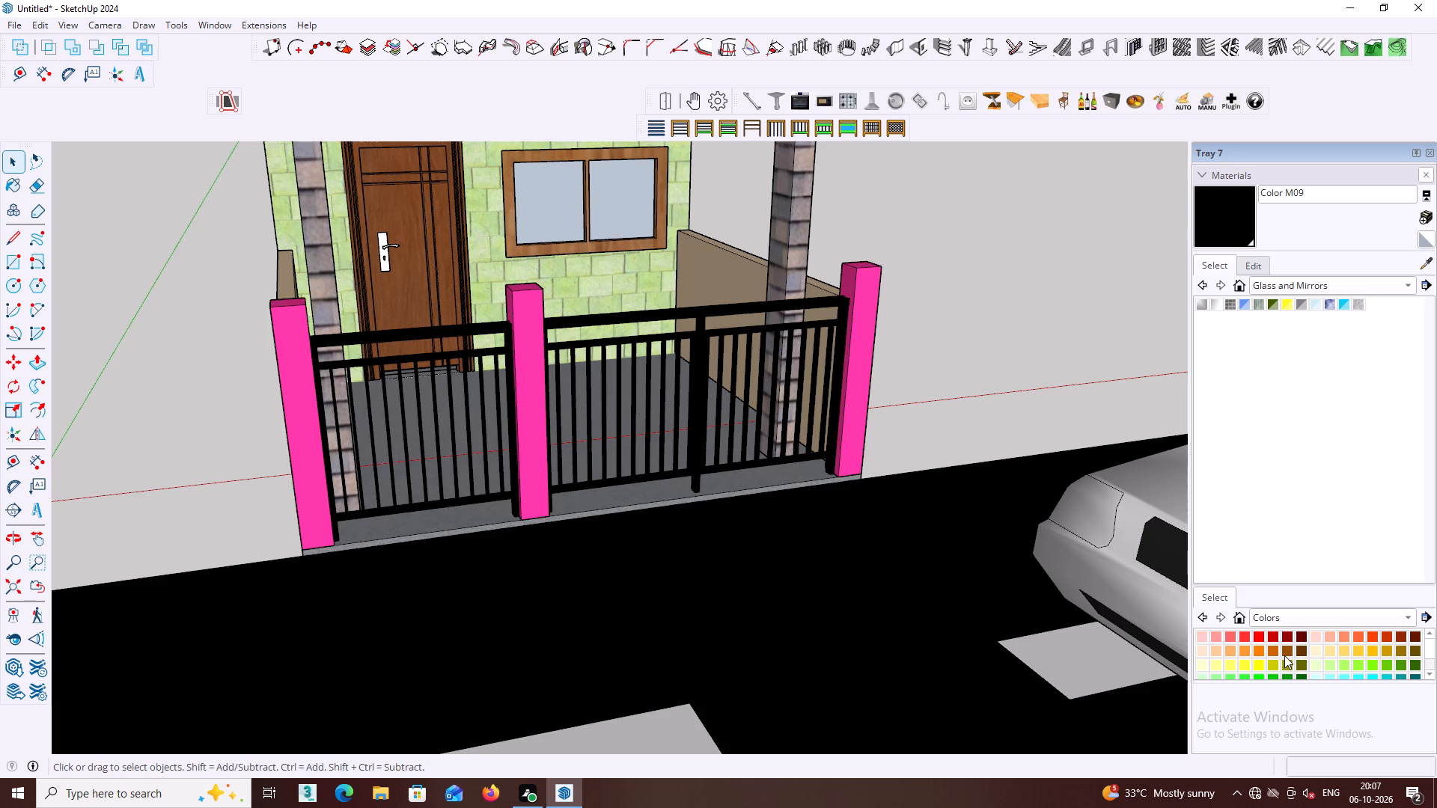
pyautogui.scroll(2, 1284, 655)
pyautogui.click(1287, 652)
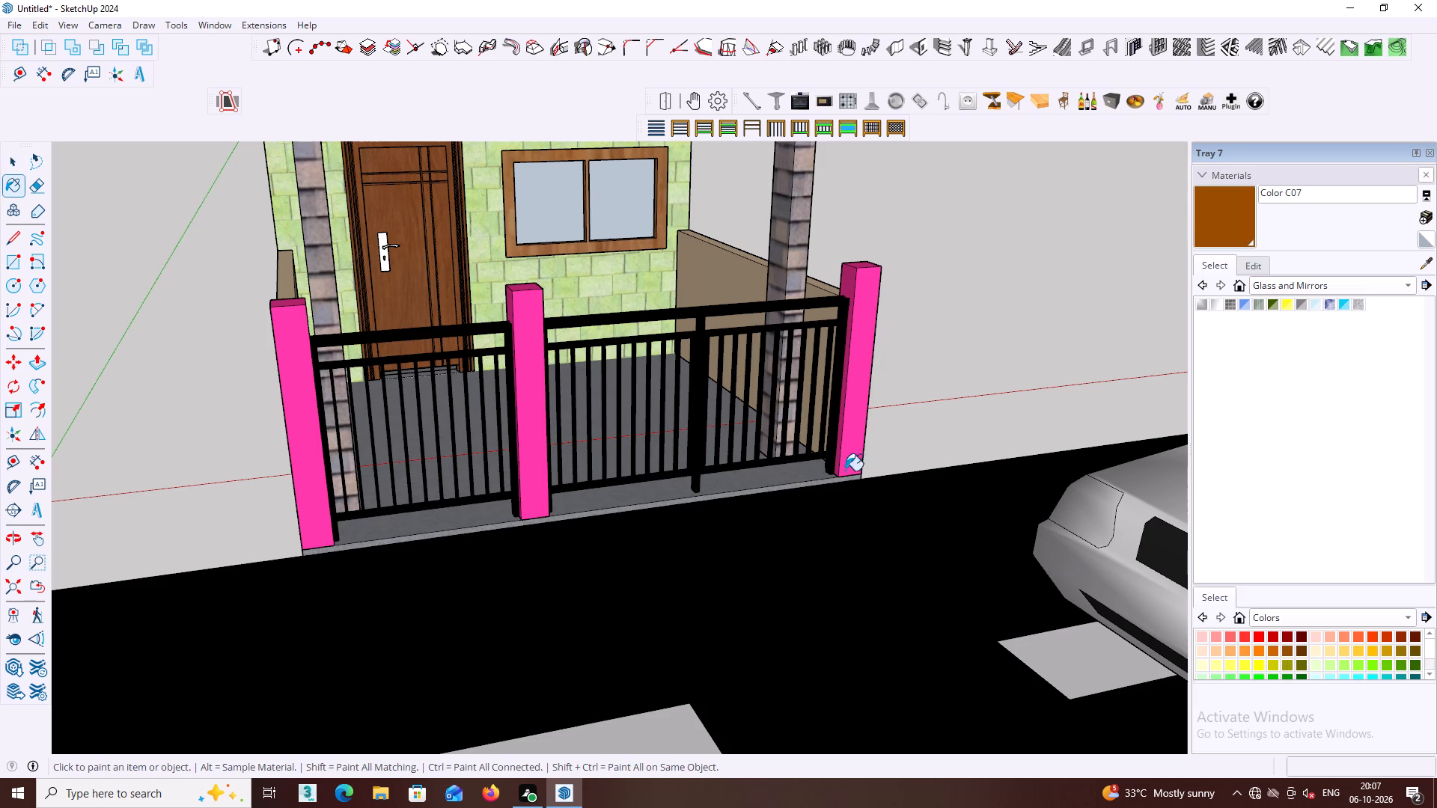
pyautogui.scroll(4, 733, 388)
pyautogui.click(646, 376)
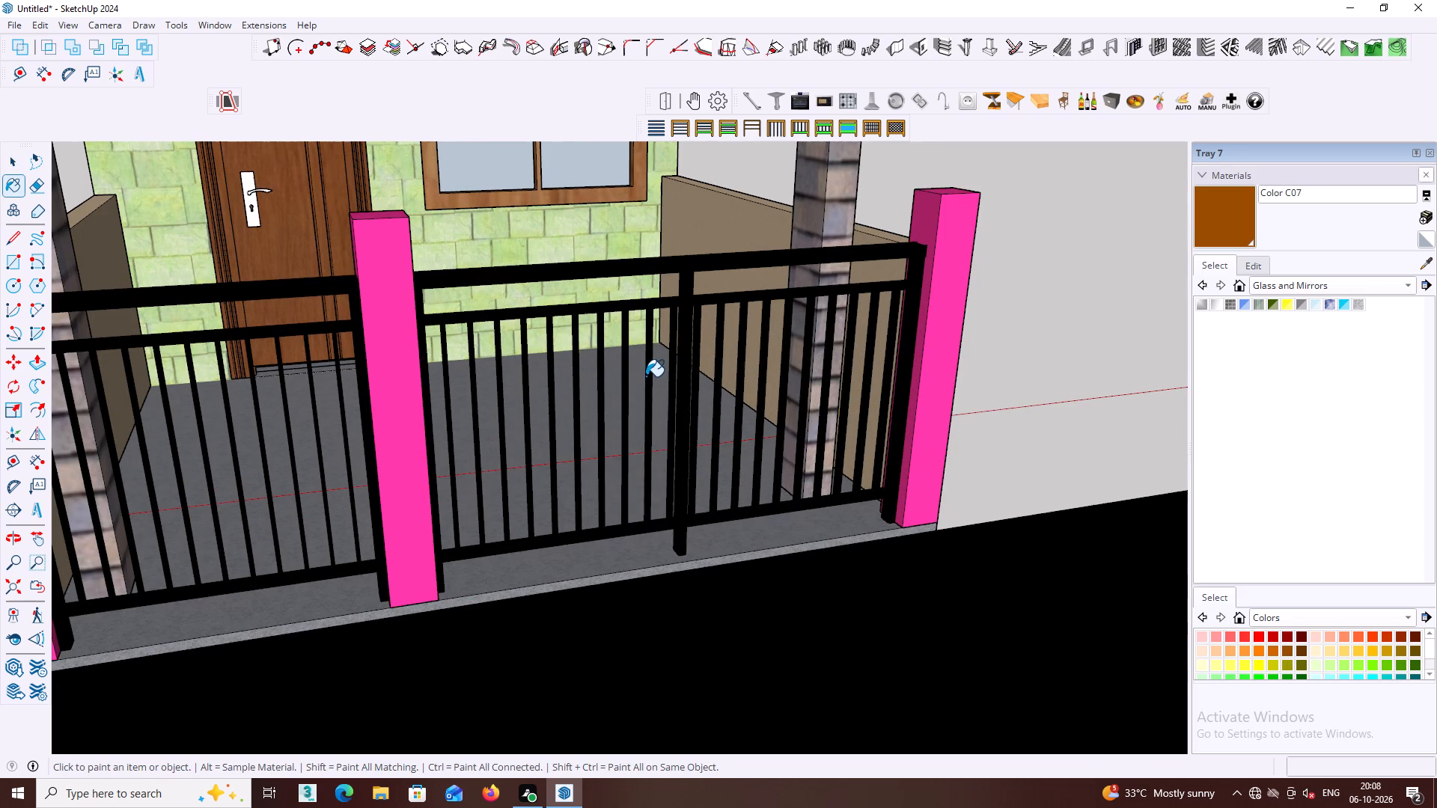
pyautogui.click(316, 441)
pyautogui.scroll(-4, 320, 443)
pyautogui.moveTo(356, 419); pyautogui.dragTo(504, 383, button='middle')
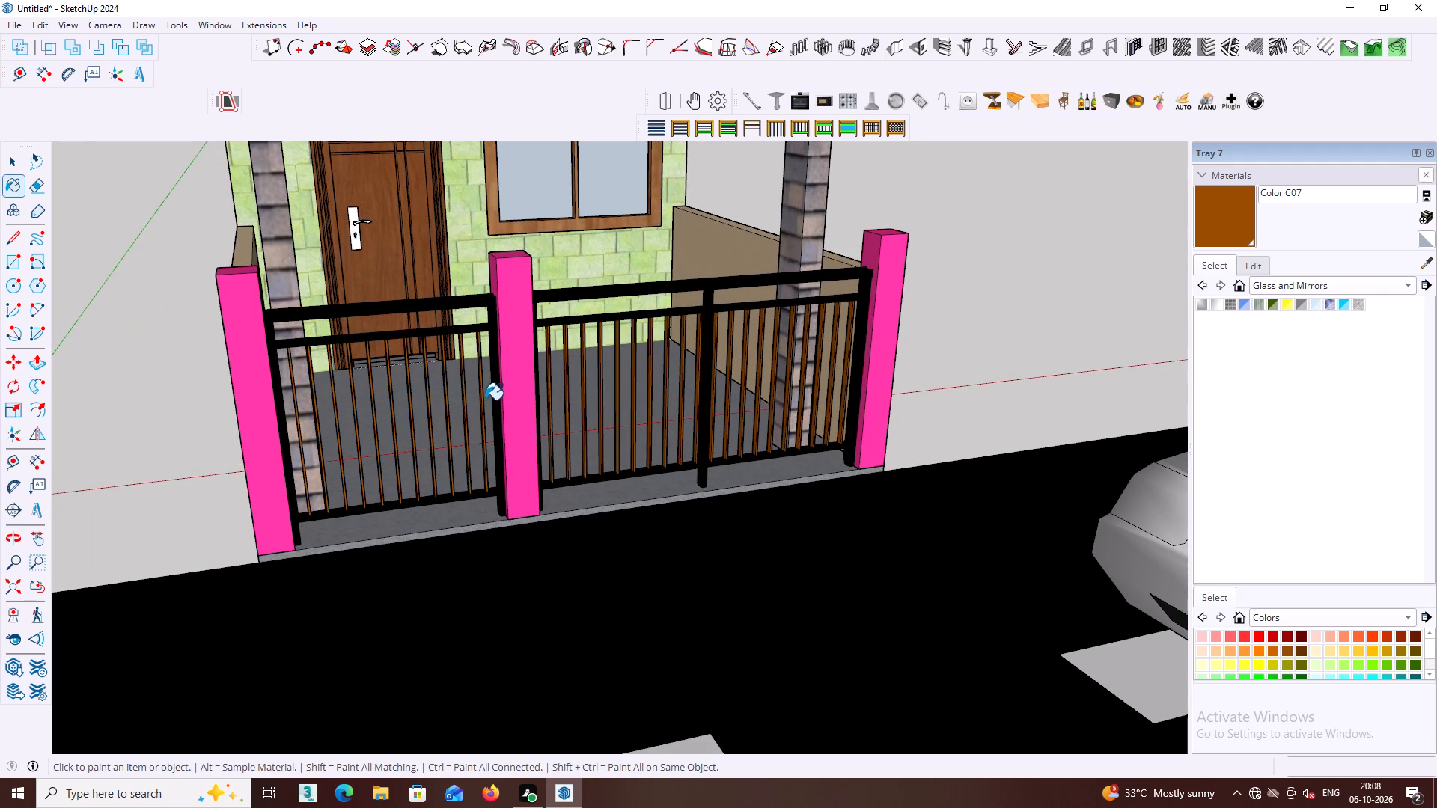
# Examine the finished fences and the whole house, road, car and street lights from the front.
pyautogui.press('space')
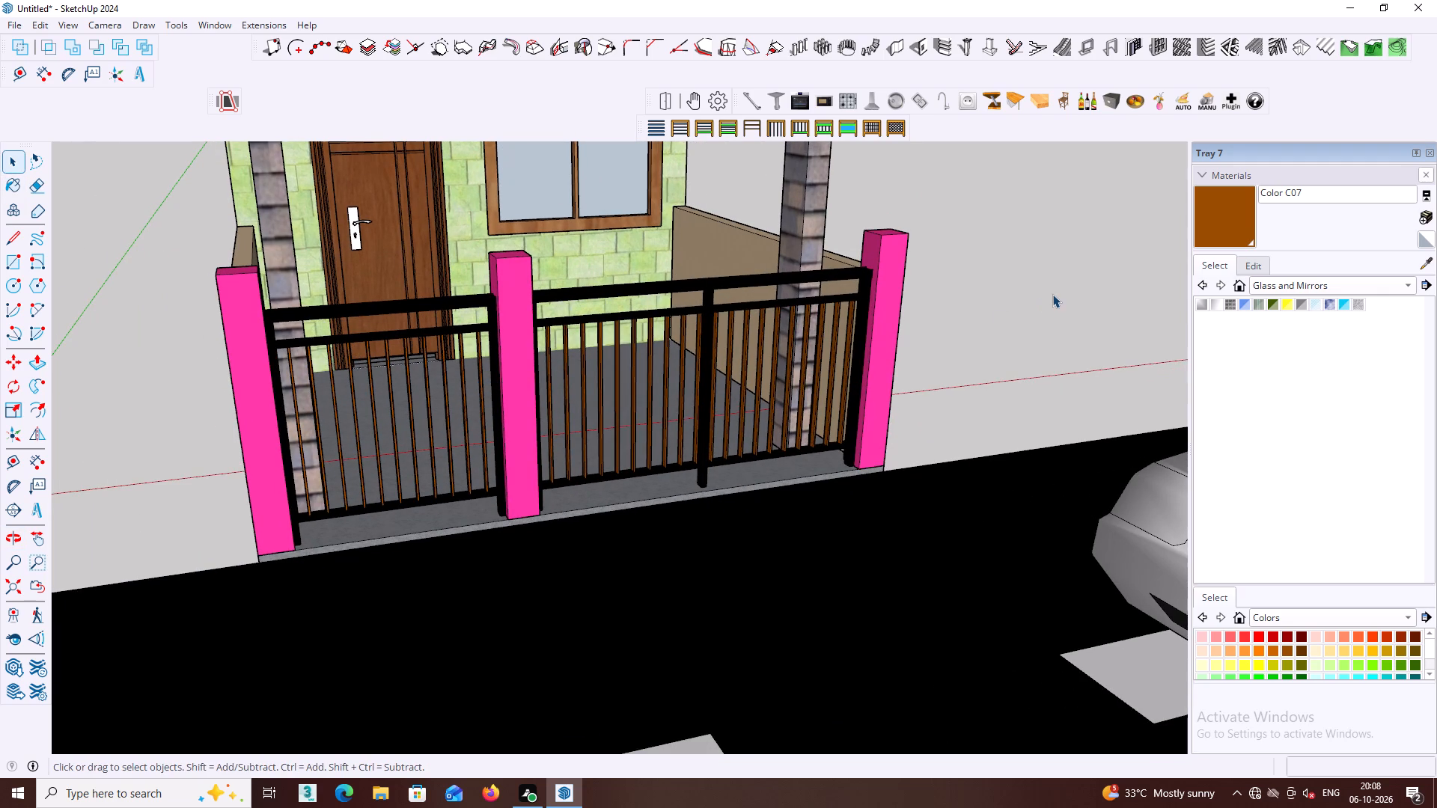
pyautogui.click(1052, 293)
pyautogui.scroll(-6, 1050, 292)
pyautogui.moveTo(968, 330); pyautogui.dragTo(916, 343, button='middle')
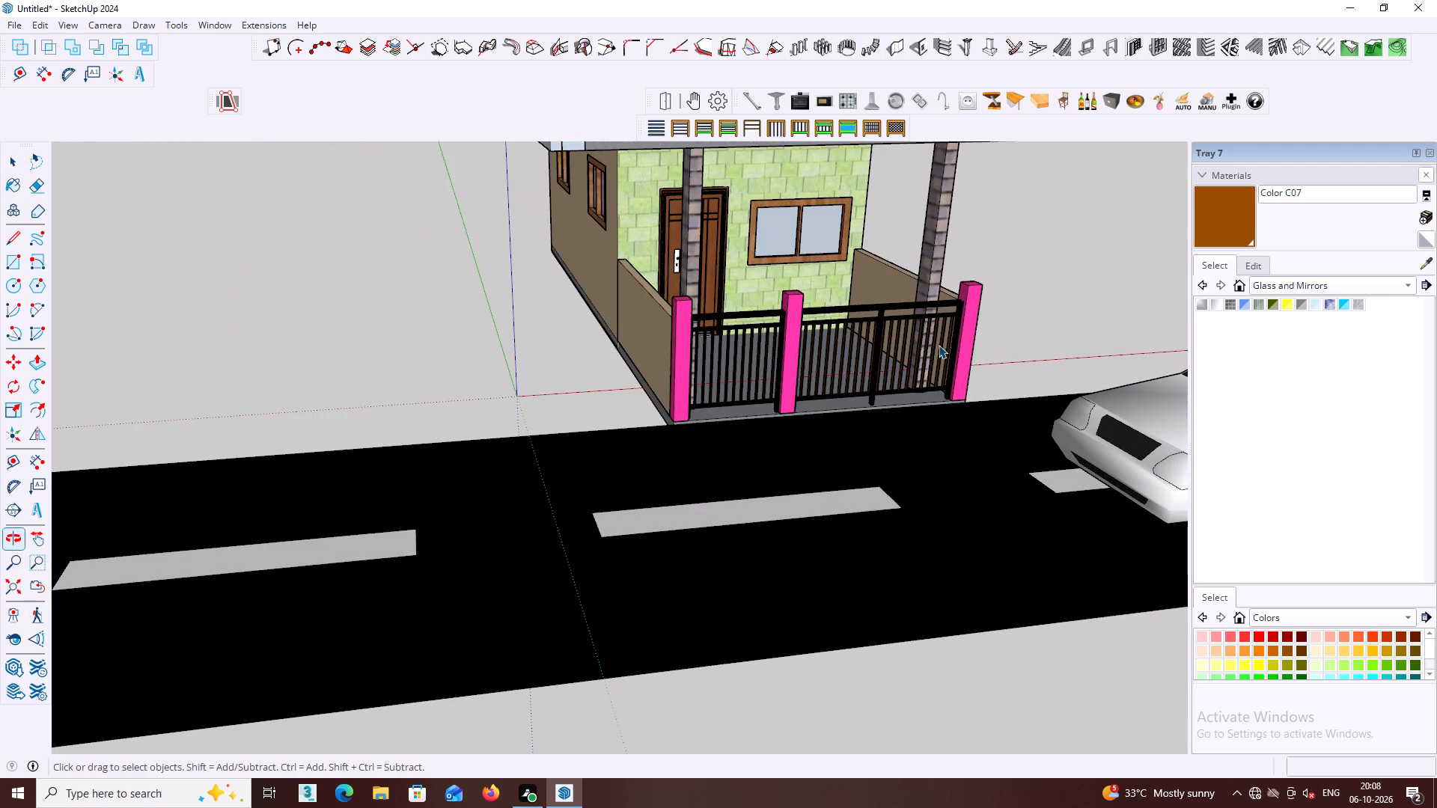
pyautogui.keyDown('shift'); pyautogui.moveTo(942, 343); pyautogui.dragTo(802, 357, button='middle'); pyautogui.keyUp('shift')
pyautogui.moveTo(817, 346); pyautogui.dragTo(746, 331, button='middle')
pyautogui.middleClick(783, 319)
pyautogui.scroll(-9, 783, 319)
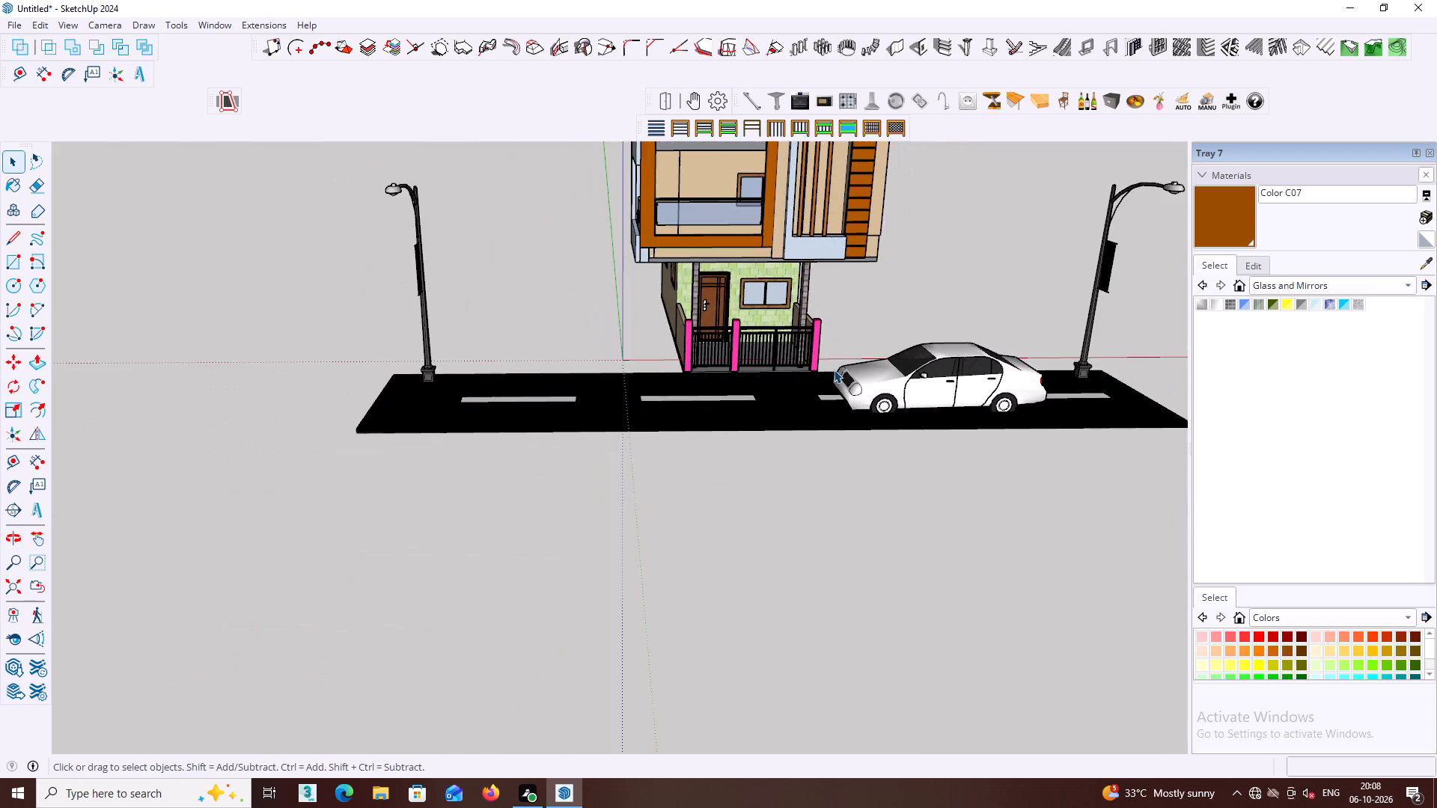
pyautogui.moveTo(834, 370); pyautogui.dragTo(812, 442, button='middle')
pyautogui.moveTo(823, 434); pyautogui.dragTo(874, 657, button='middle')
pyautogui.scroll(-2, 823, 434)
pyautogui.moveTo(946, 484); pyautogui.dragTo(1019, 237, button='middle')
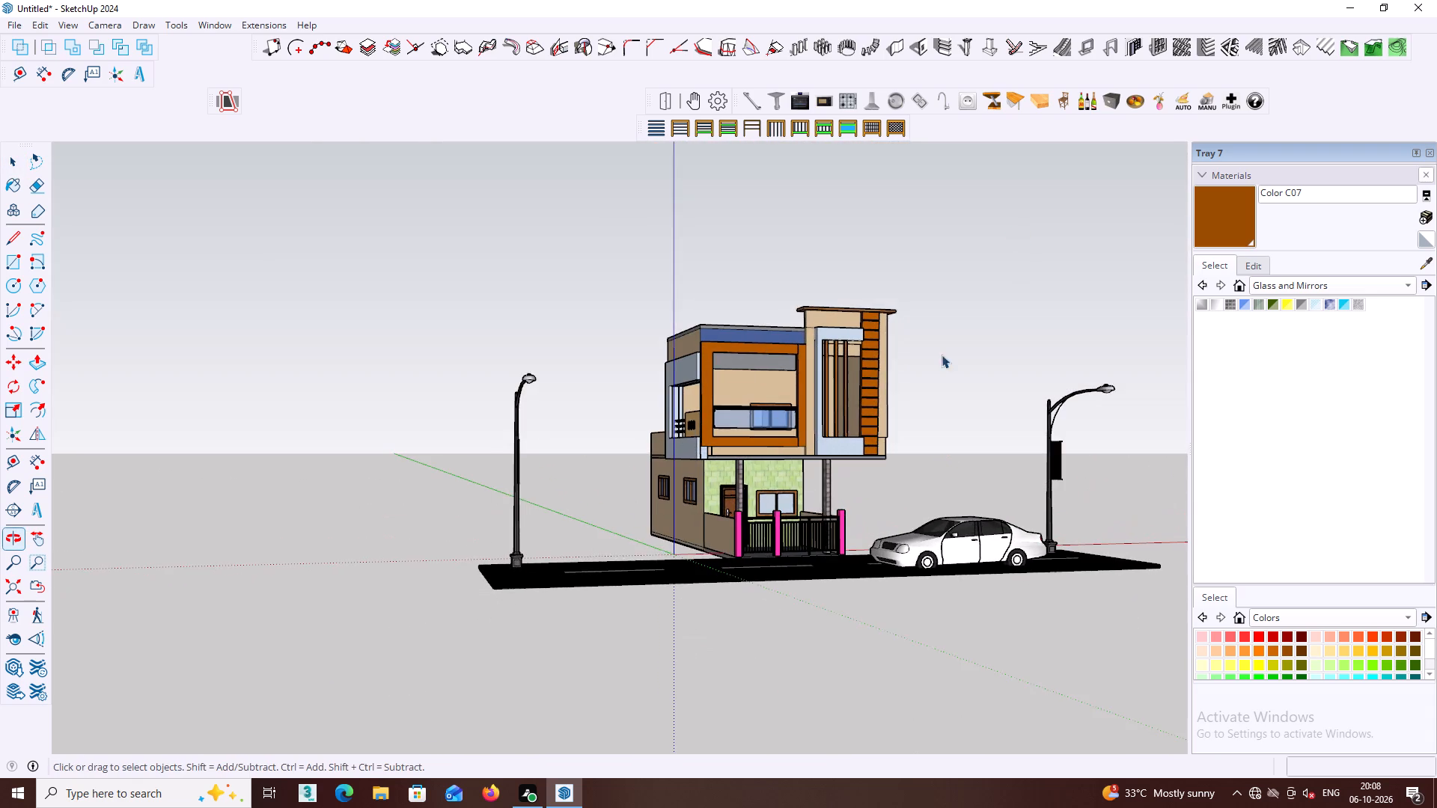
pyautogui.scroll(4, 868, 382)
pyautogui.keyDown('shift'); pyautogui.moveTo(906, 438); pyautogui.dragTo(863, 449, button='middle'); pyautogui.keyUp('shift')
pyautogui.middleClick(867, 449)
pyautogui.scroll(-1, 867, 449)
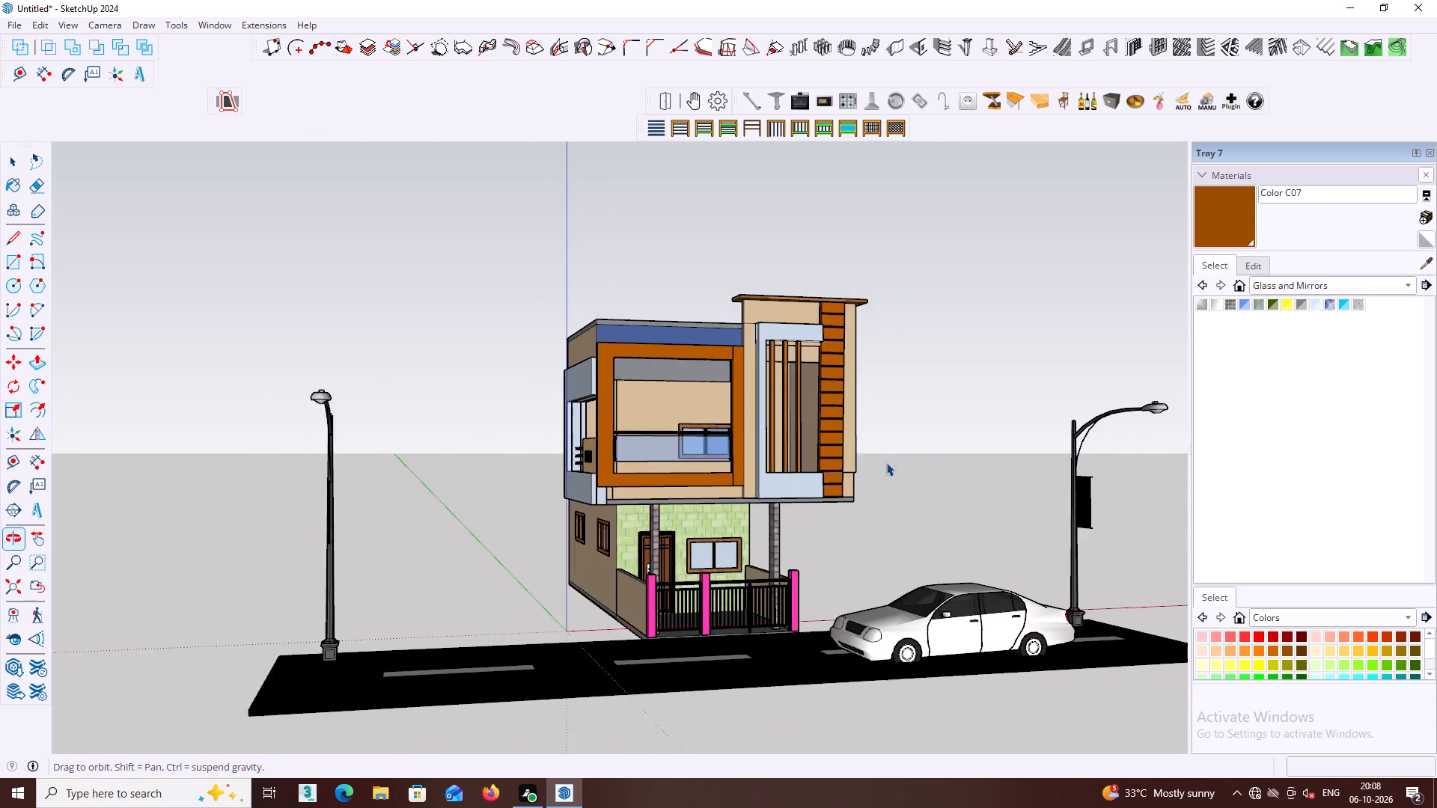
pyautogui.scroll(-1, 886, 462)
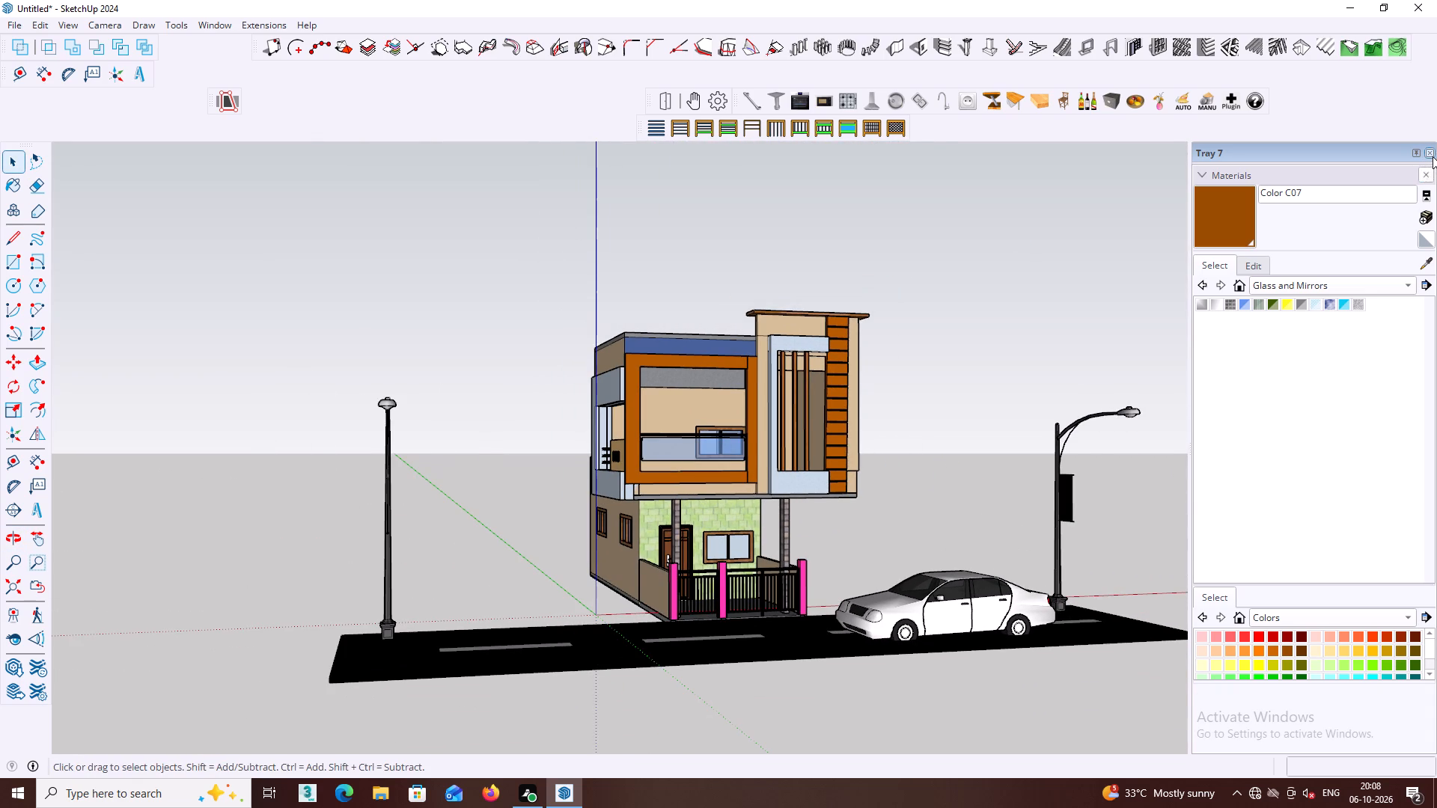
# Close Tray 7 with the Materials library.
pyautogui.click(1433, 156)
# Add a scene that saves a raised front view of the whole house and street.
pyautogui.scroll(-6, 1130, 239)
pyautogui.moveTo(1141, 316); pyautogui.dragTo(965, 310, button='middle')
pyautogui.moveTo(951, 319); pyautogui.dragTo(913, 459, button='middle')
pyautogui.moveTo(906, 486); pyautogui.dragTo(897, 531, button='middle')
pyautogui.scroll(-1, 901, 505)
pyautogui.moveTo(902, 530); pyautogui.dragTo(842, 541, button='middle')
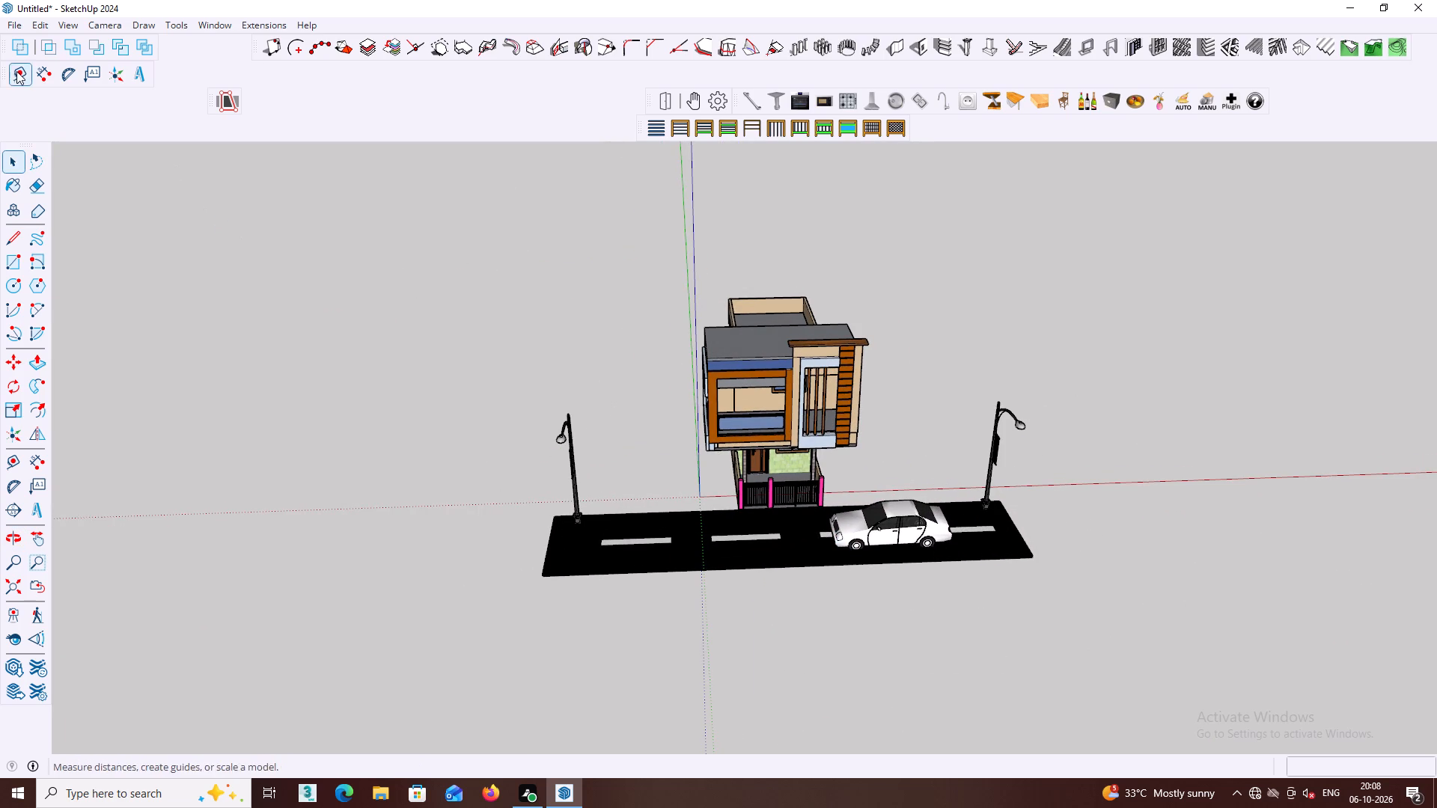
pyautogui.click(43, 26)
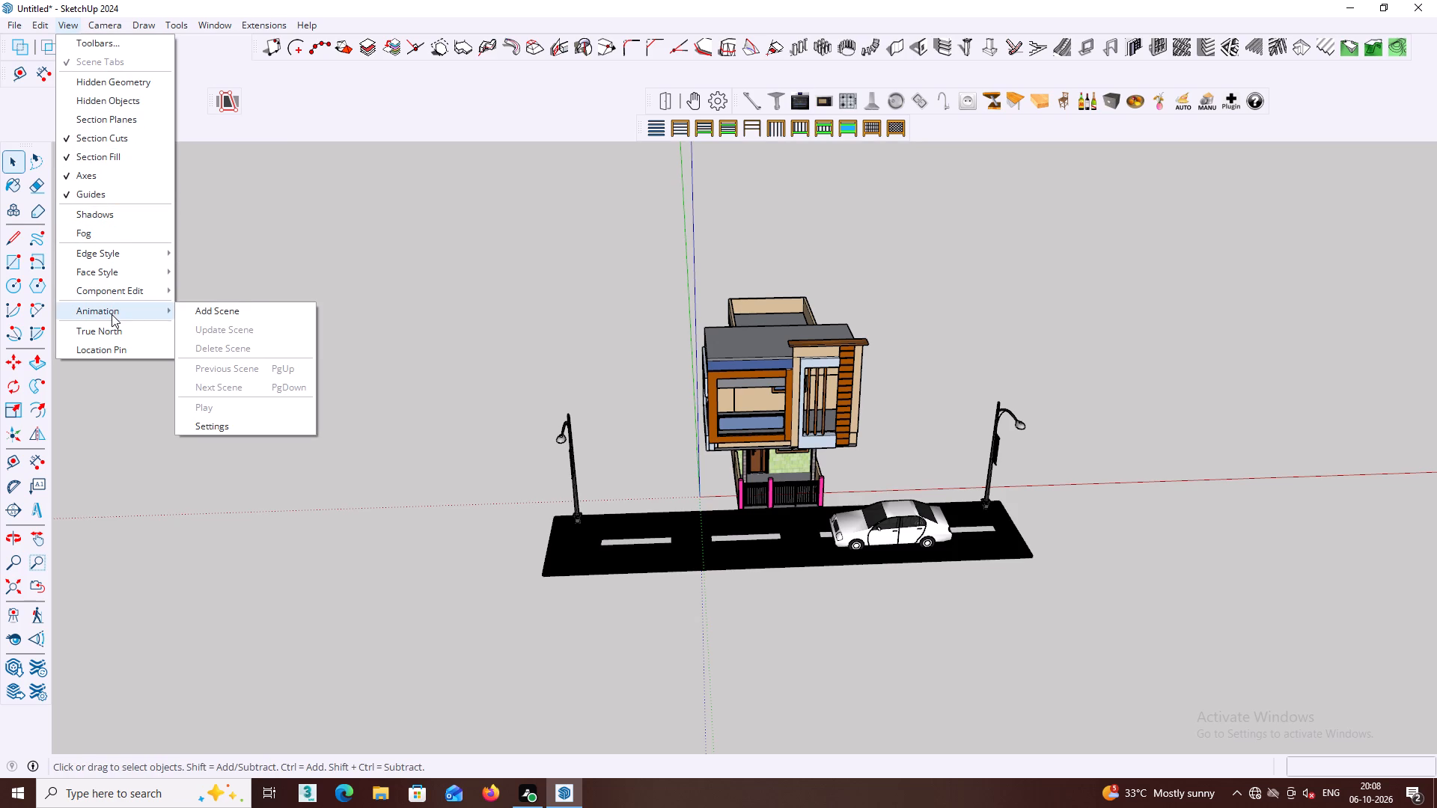
pyautogui.click(199, 313)
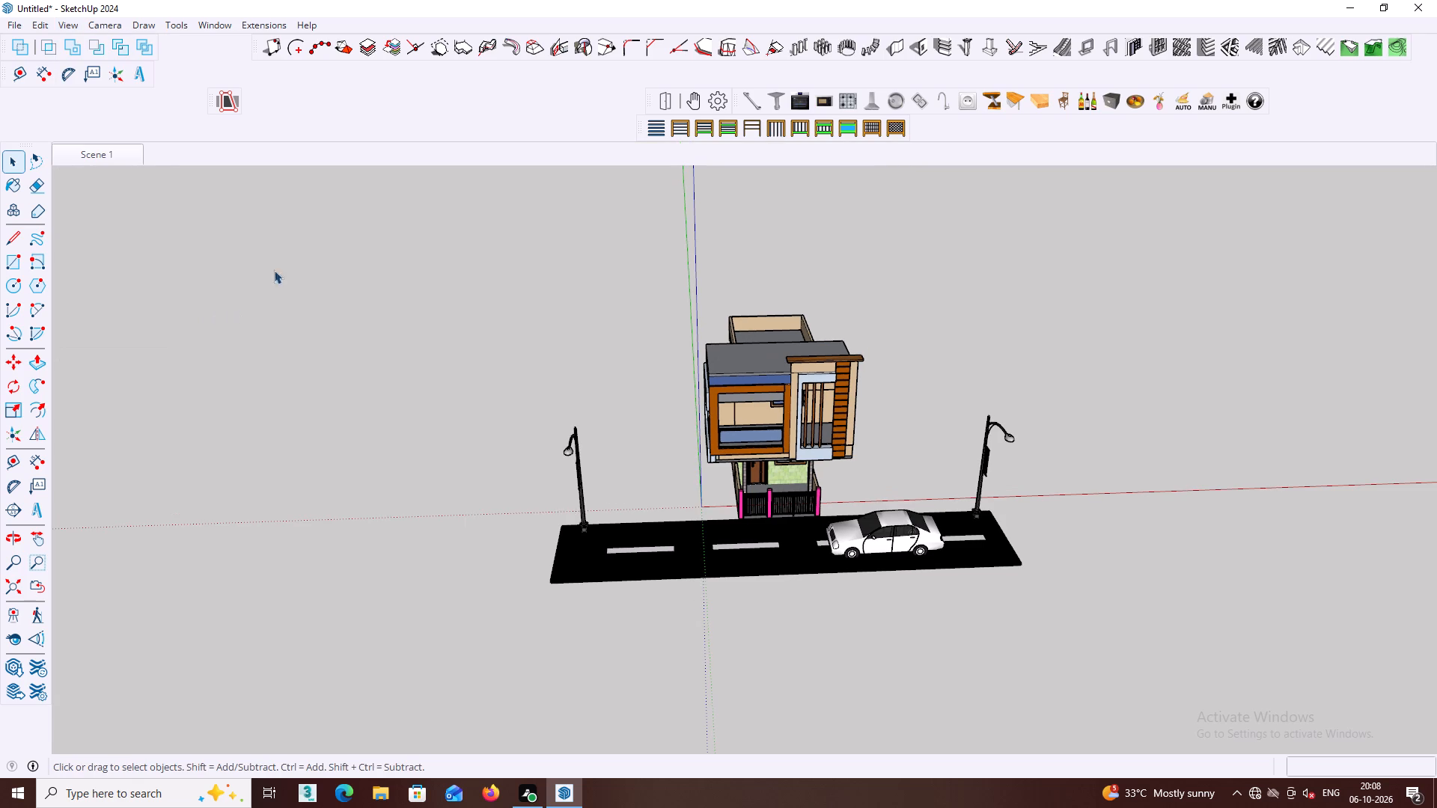
# Check the saved scene by orbiting to another angle and recalling Scene 1.
pyautogui.moveTo(420, 394); pyautogui.dragTo(657, 468, button='middle')
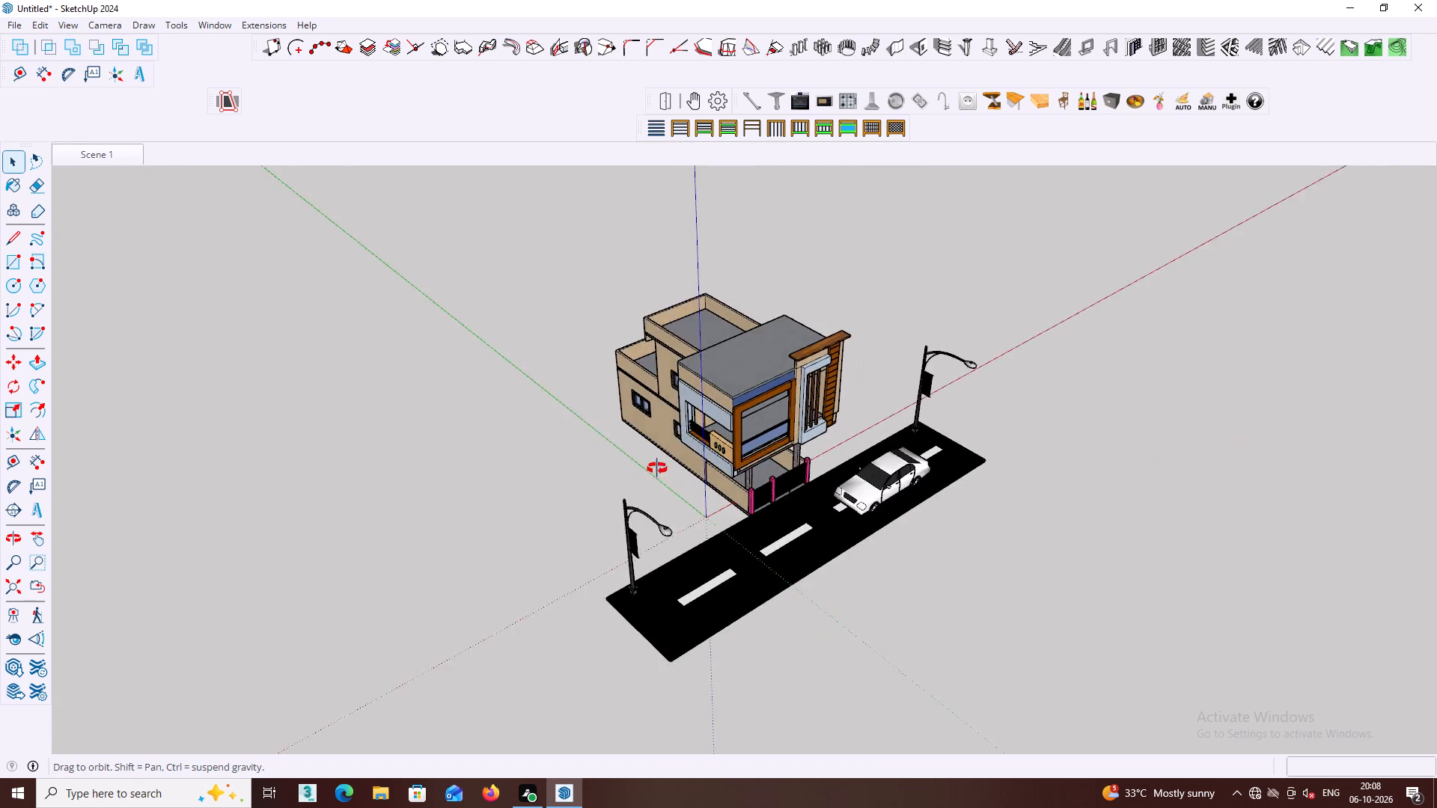
pyautogui.moveTo(657, 468); pyautogui.dragTo(624, 345, button='middle')
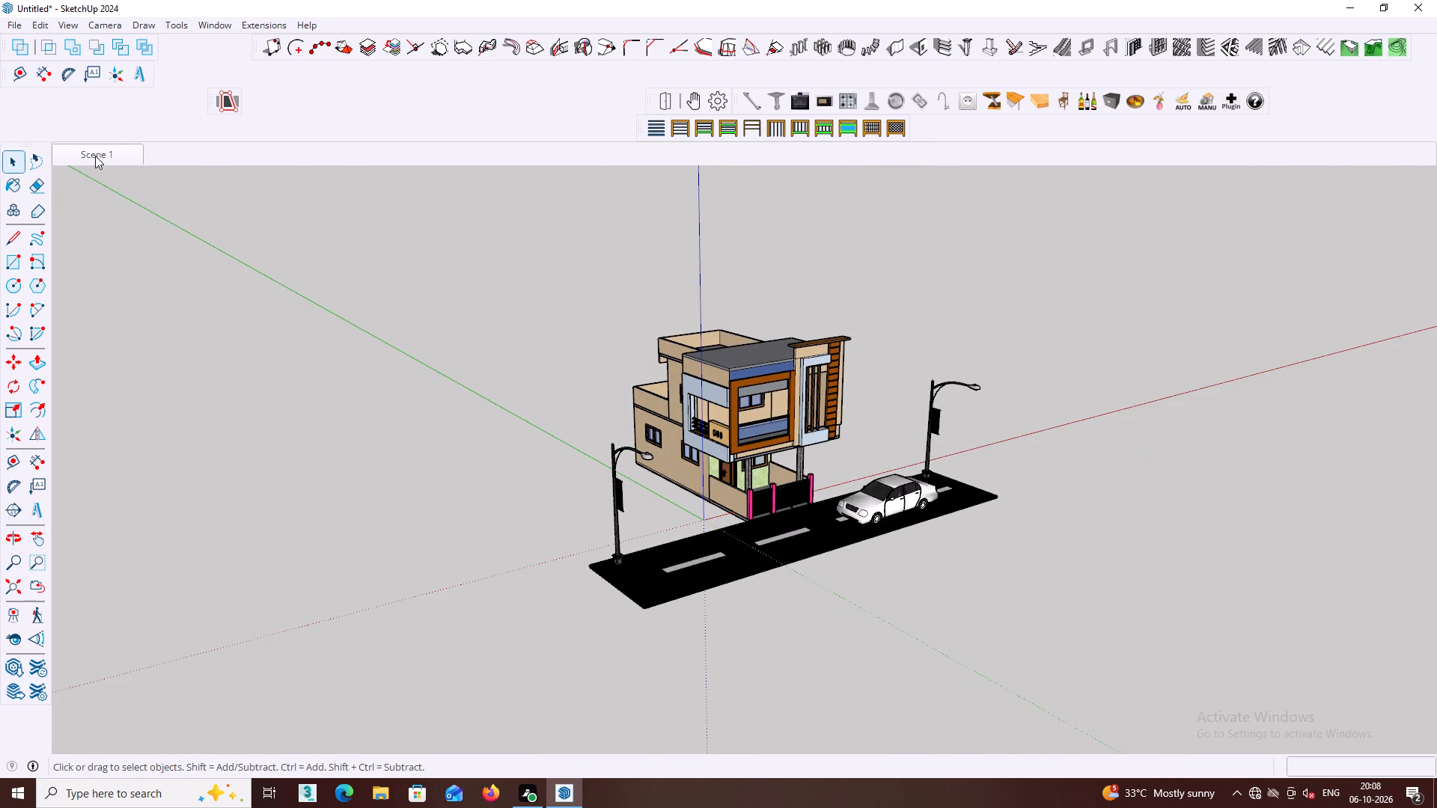
pyautogui.click(95, 156)
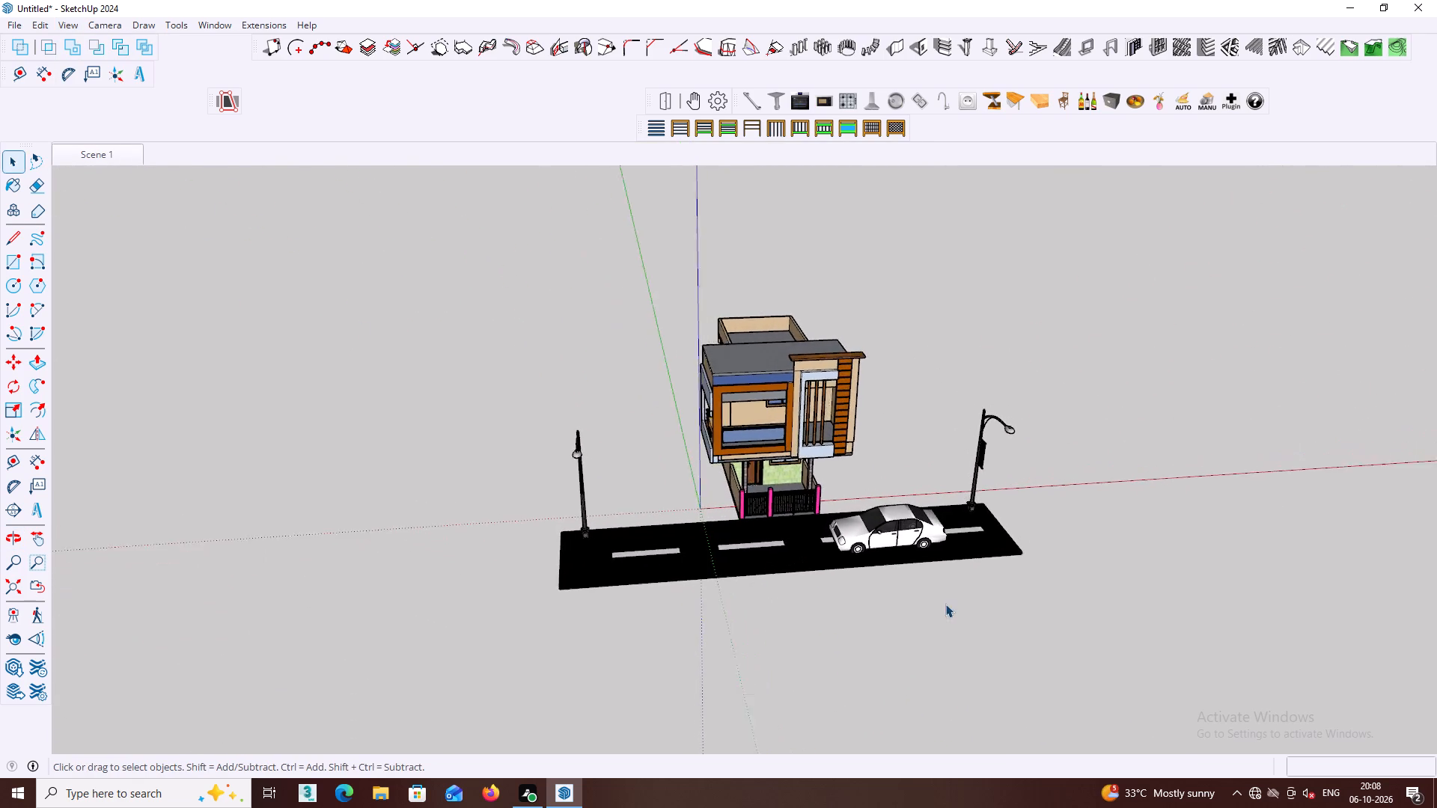
# Examine the house and street from the balcony side, the front and the side where the car is parked.
pyautogui.moveTo(925, 591); pyautogui.dragTo(1131, 551, button='middle')
pyautogui.scroll(-1, 920, 518)
pyautogui.scroll(-4, 206, 289)
pyautogui.moveTo(567, 462); pyautogui.dragTo(568, 460, button='middle')
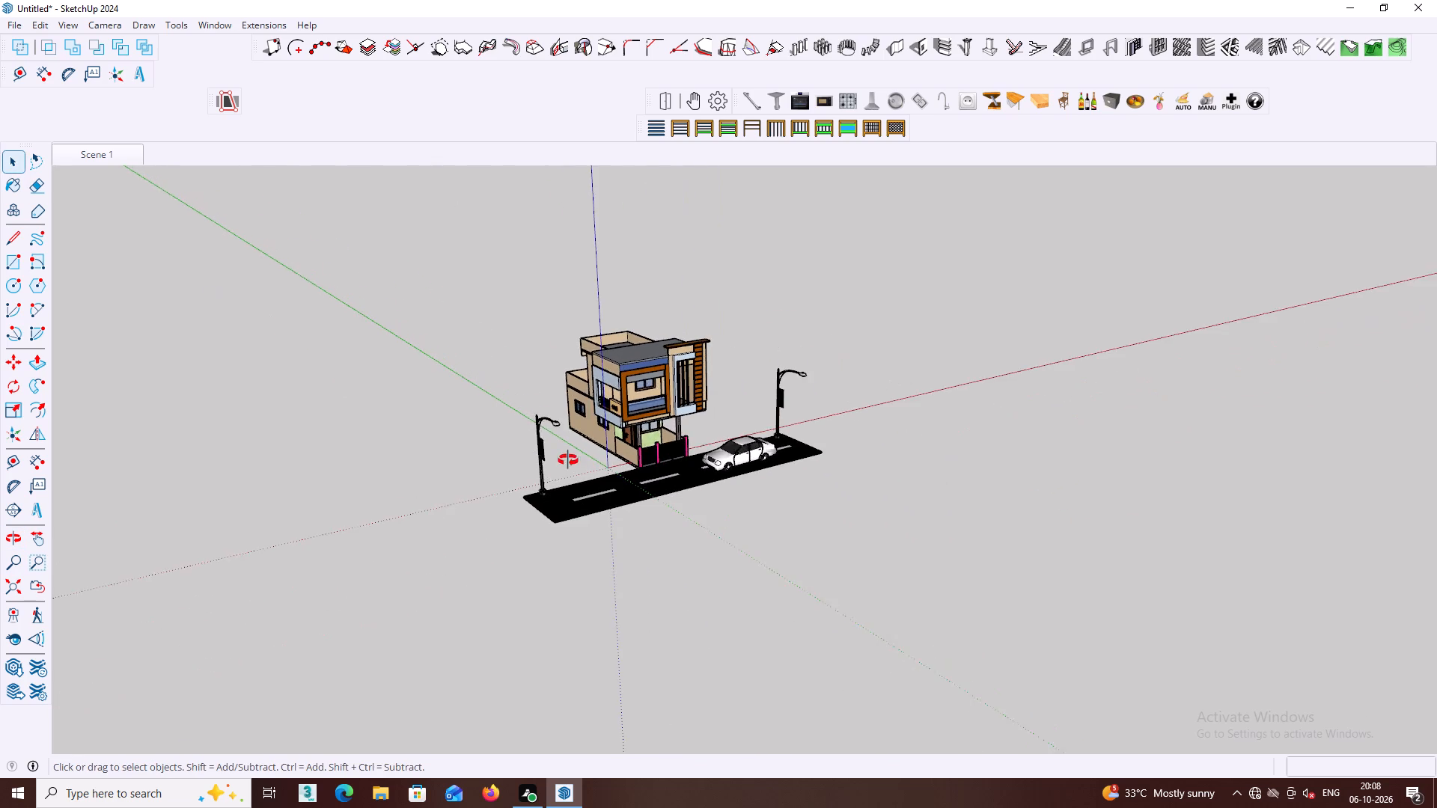
pyautogui.moveTo(568, 460); pyautogui.dragTo(526, 431, button='middle')
pyautogui.moveTo(504, 449); pyautogui.dragTo(802, 512, button='middle')
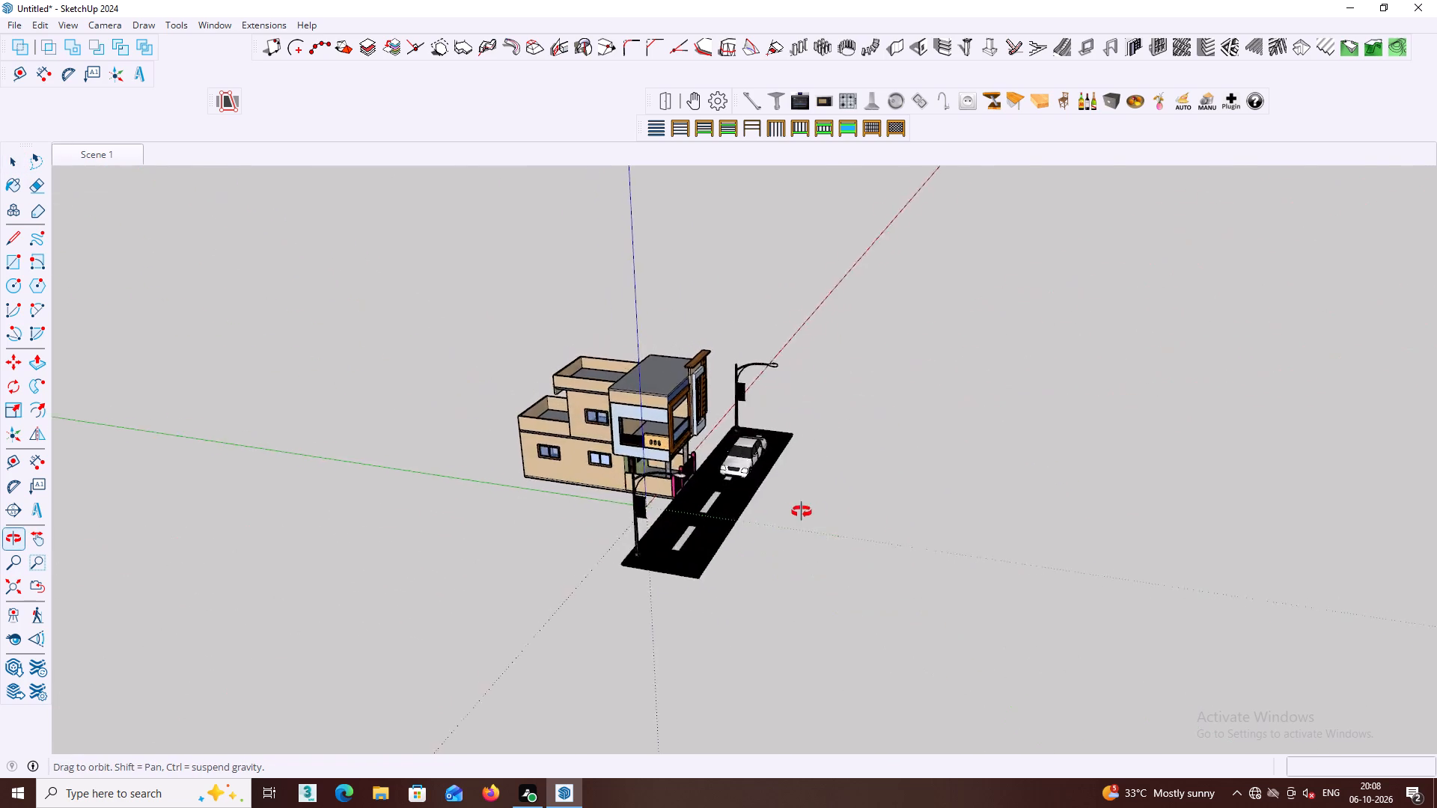
pyautogui.moveTo(802, 512); pyautogui.dragTo(1057, 451, button='middle')
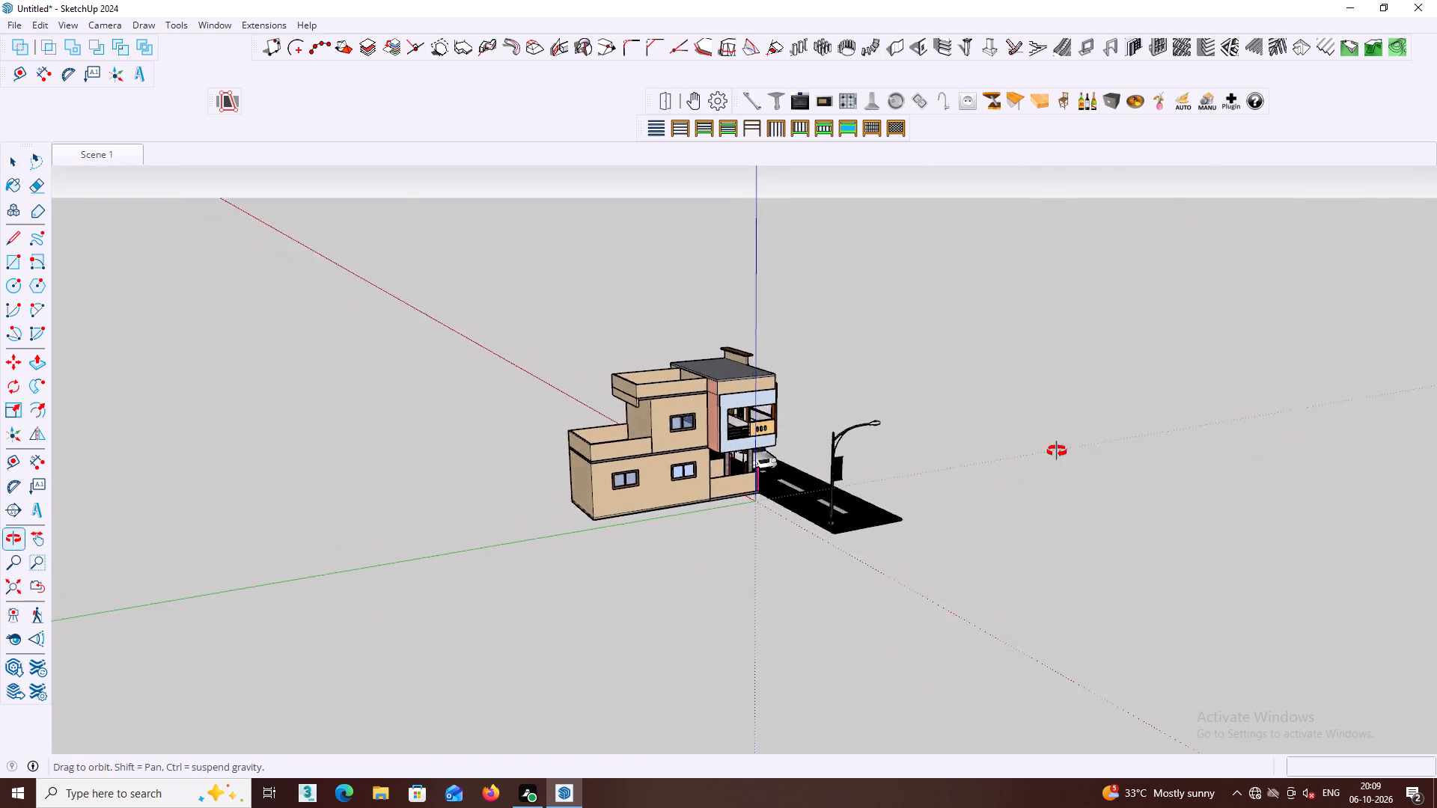
pyautogui.moveTo(1057, 451); pyautogui.dragTo(398, 400, button='middle')
pyautogui.scroll(-1, 361, 418)
pyautogui.moveTo(827, 382); pyautogui.dragTo(510, 397, button='middle')
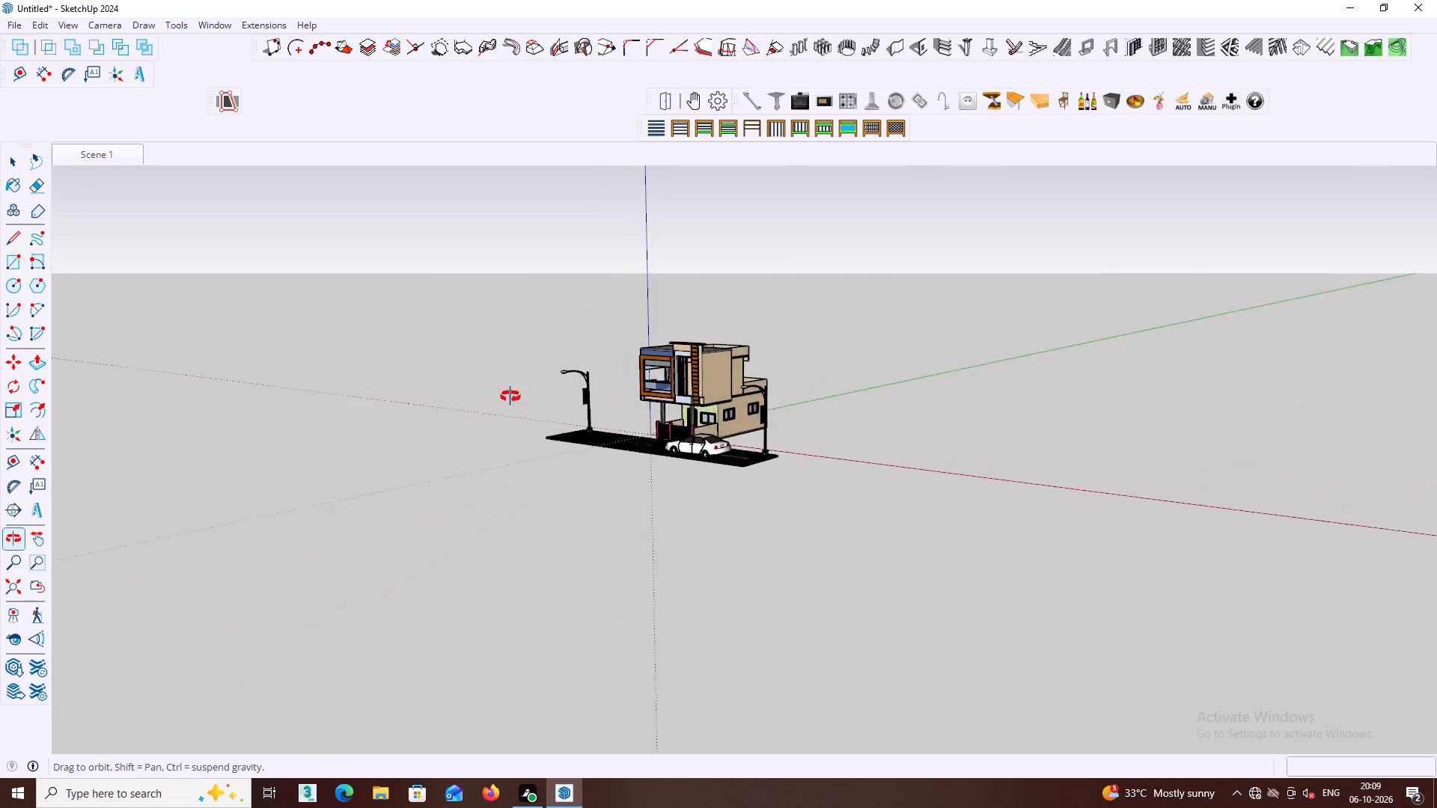
pyautogui.moveTo(510, 397); pyautogui.dragTo(364, 397, button='middle')
pyautogui.moveTo(850, 364); pyautogui.dragTo(664, 391, button='middle')
pyautogui.scroll(7, 808, 379)
pyautogui.middleClick(805, 398)
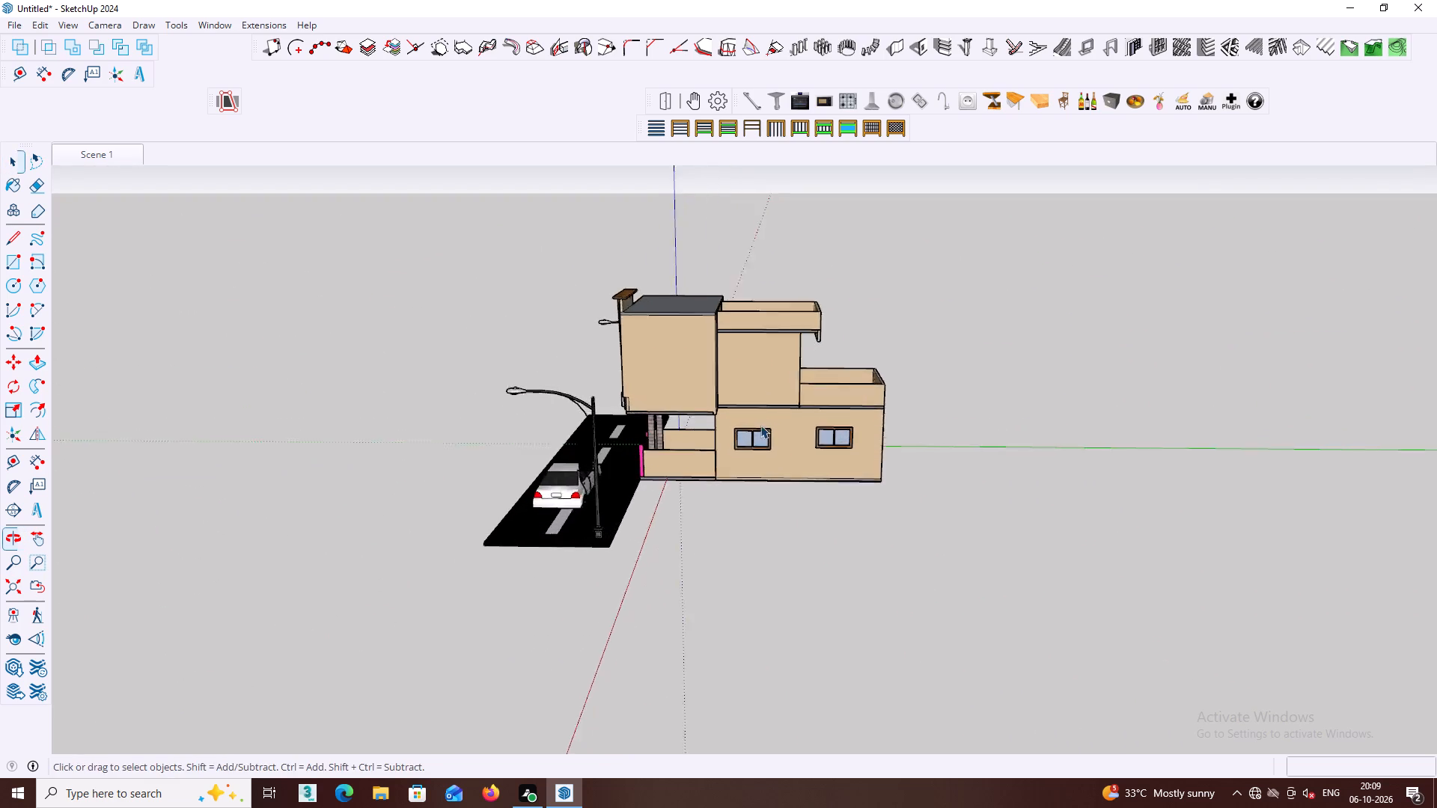
# Add a second scene showing the front facade and the plain side wall obliquely from above, with the whole road in view.
pyautogui.scroll(1, 760, 425)
pyautogui.moveTo(706, 457); pyautogui.dragTo(654, 453, button='middle')
pyautogui.scroll(3, 656, 473)
pyautogui.scroll(4, 590, 441)
pyautogui.moveTo(545, 471); pyautogui.dragTo(668, 451, button='middle')
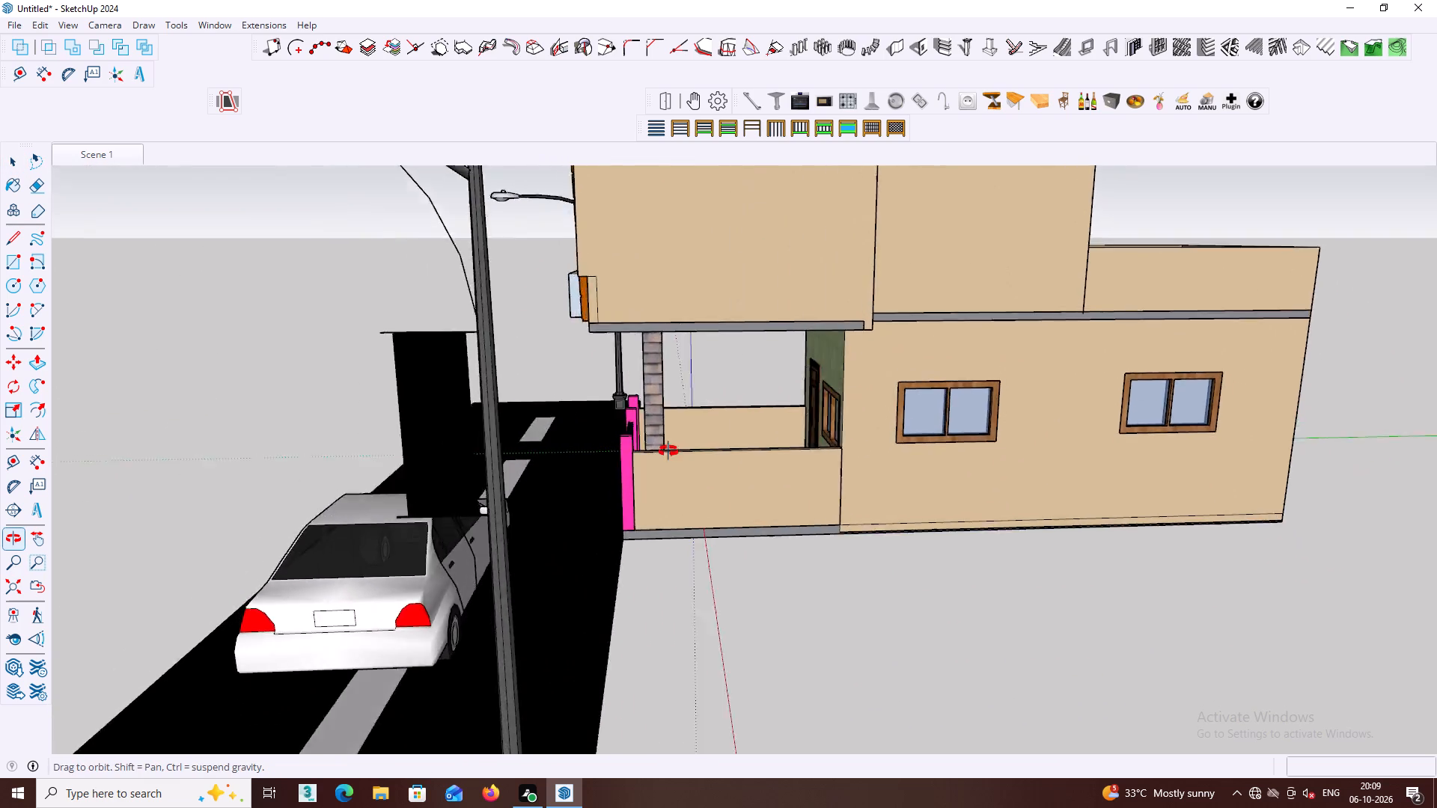
pyautogui.moveTo(668, 451); pyautogui.dragTo(933, 444, button='middle')
pyautogui.middleClick(908, 441)
pyautogui.scroll(-5, 908, 441)
pyautogui.middleClick(899, 449)
pyautogui.moveTo(846, 446); pyautogui.dragTo(887, 501, button='middle')
pyautogui.scroll(-3, 867, 474)
pyautogui.middleClick(867, 474)
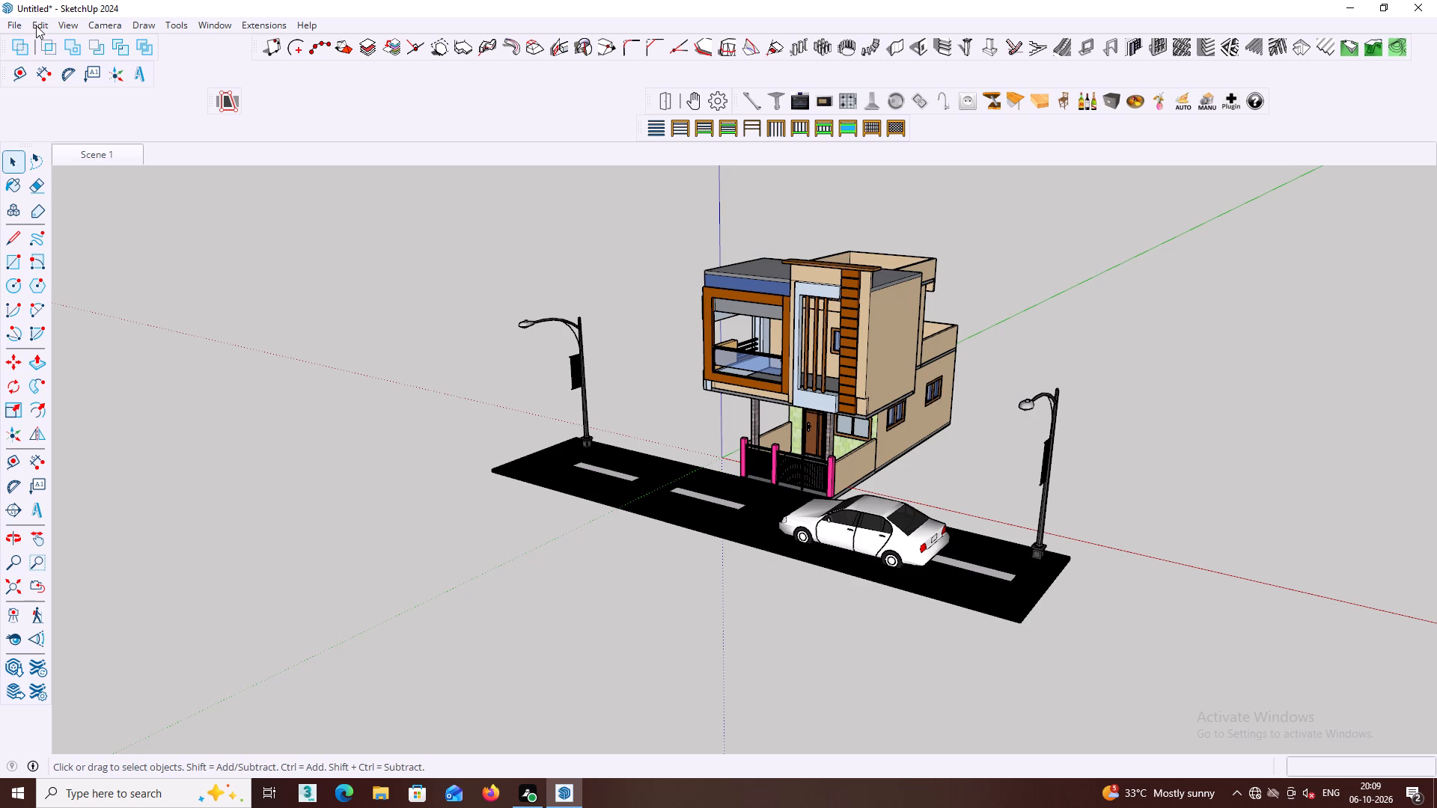
pyautogui.click(95, 26)
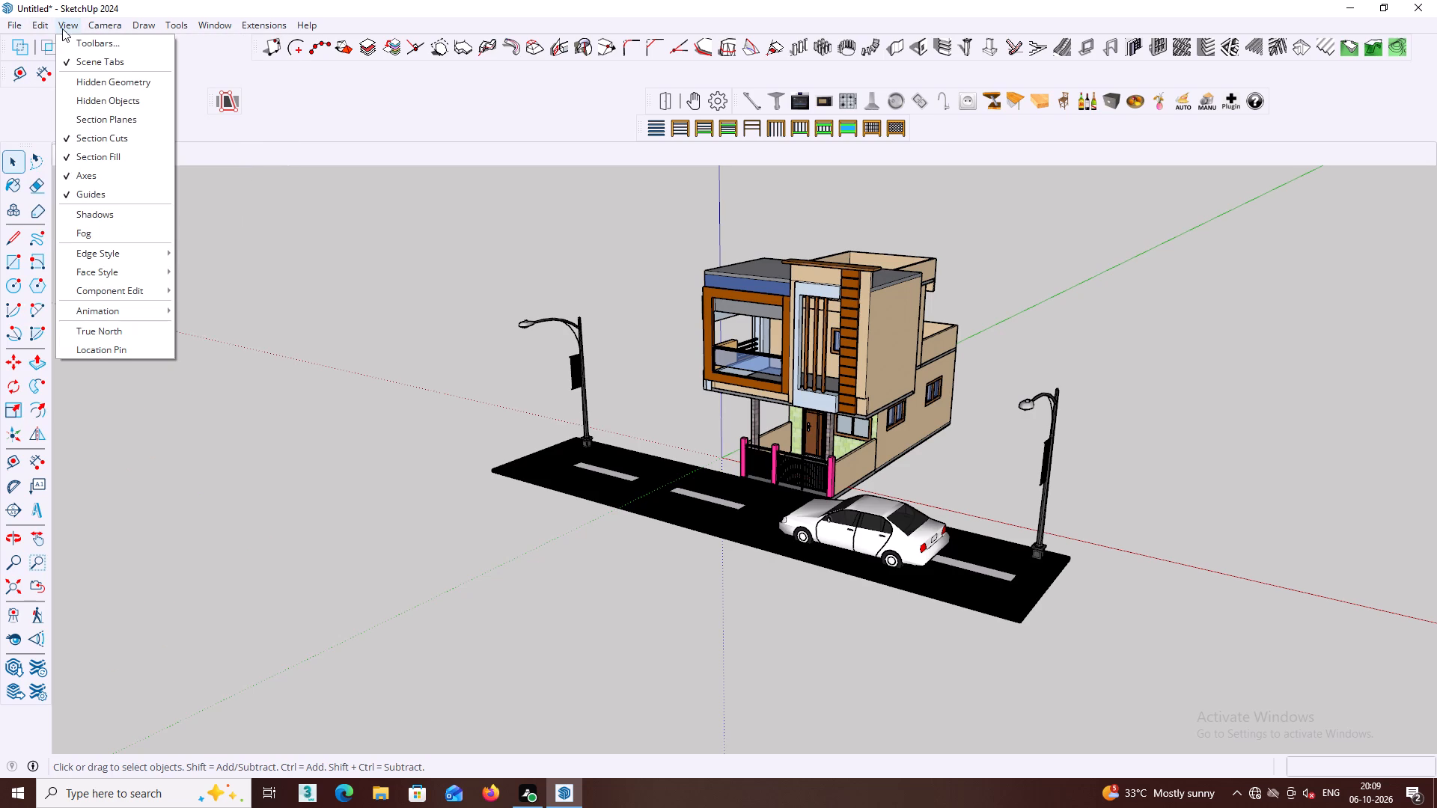
pyautogui.click(112, 313)
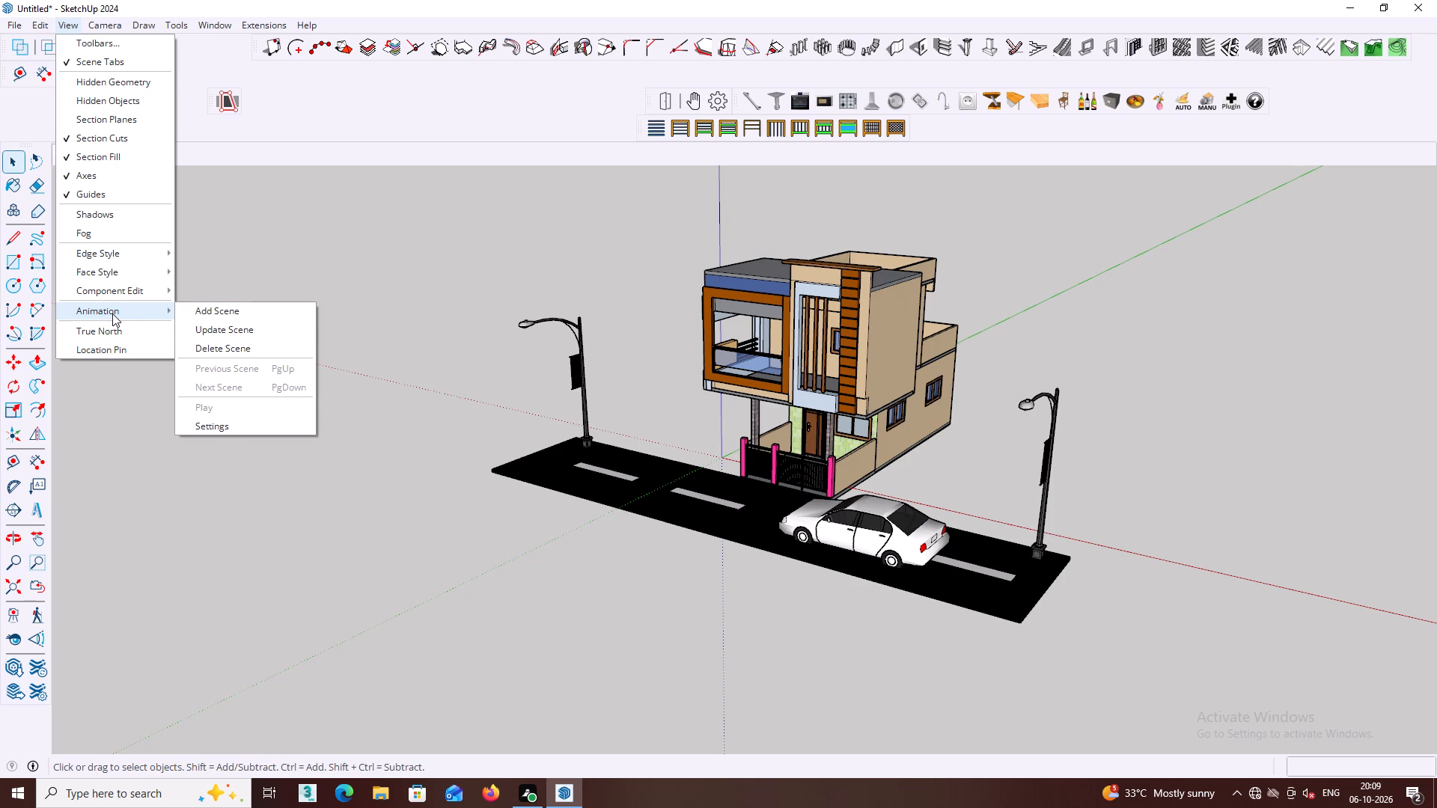
pyautogui.click(212, 314)
# Examine the house from the balcony side, rear, plain side and front, and return to Scene 2.
pyautogui.moveTo(451, 338); pyautogui.dragTo(541, 393, button='middle')
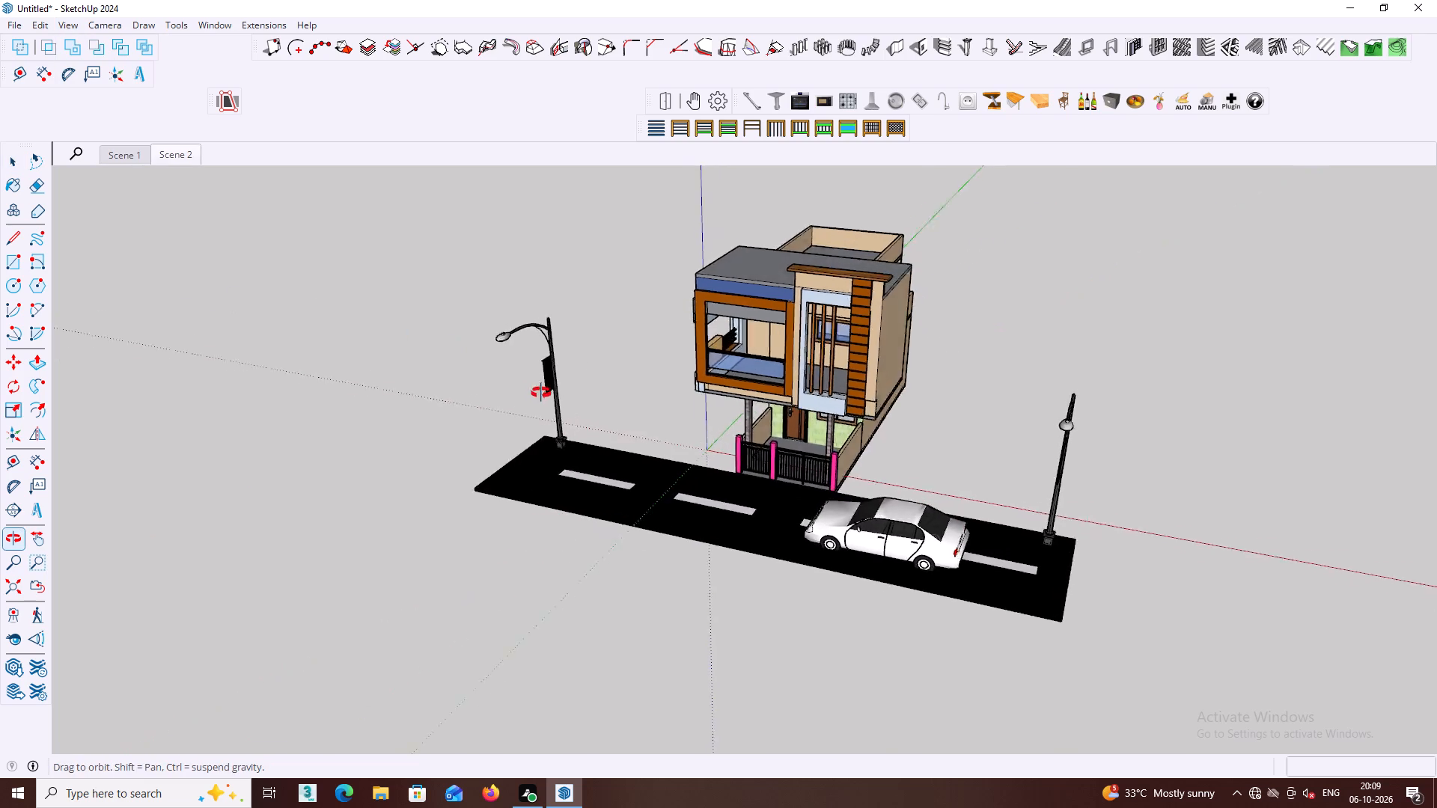
pyautogui.moveTo(541, 393); pyautogui.dragTo(1027, 389, button='middle')
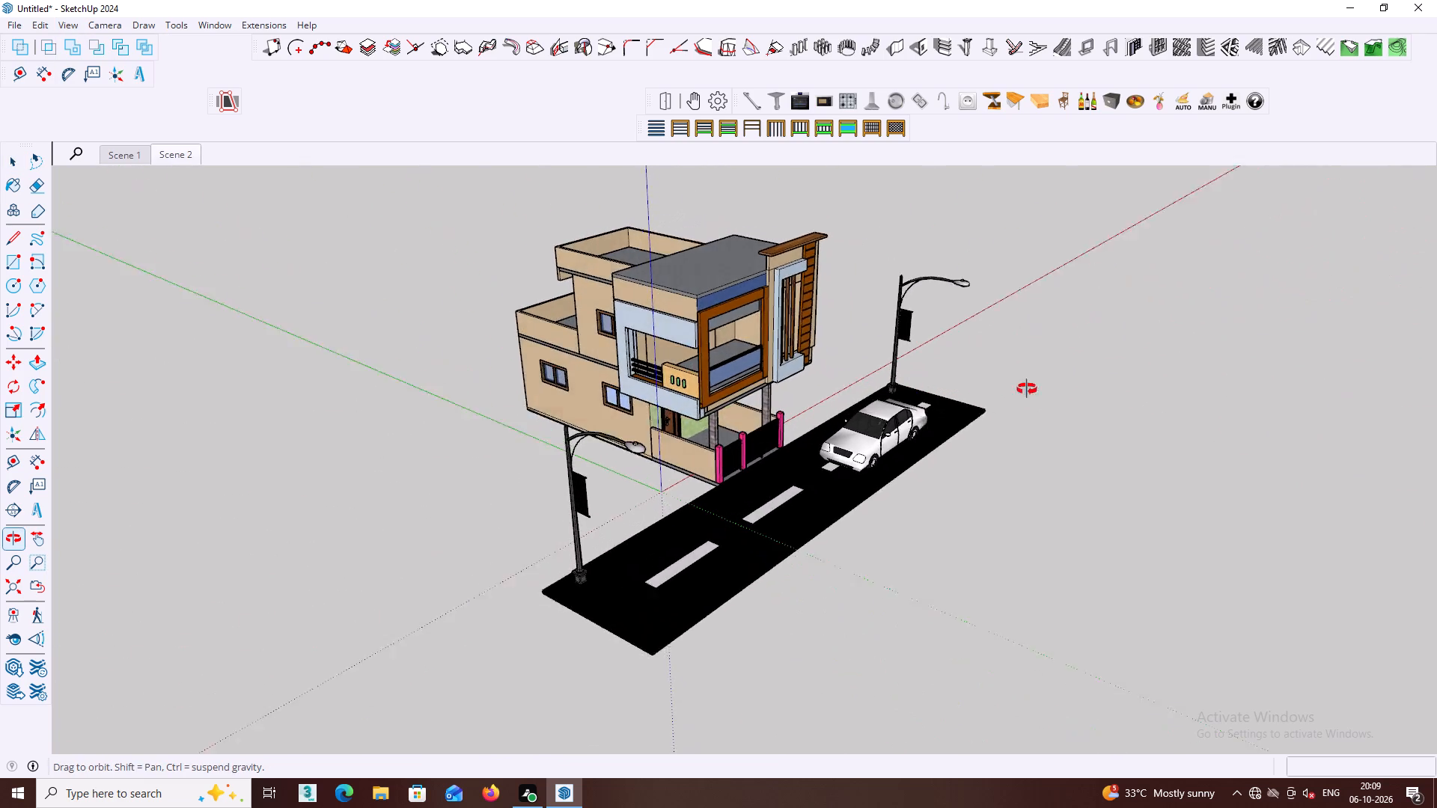
pyautogui.moveTo(1027, 389); pyautogui.dragTo(1058, 367, button='middle')
pyautogui.scroll(2, 785, 423)
pyautogui.middleClick(785, 423)
pyautogui.moveTo(624, 444); pyautogui.dragTo(896, 421, button='middle')
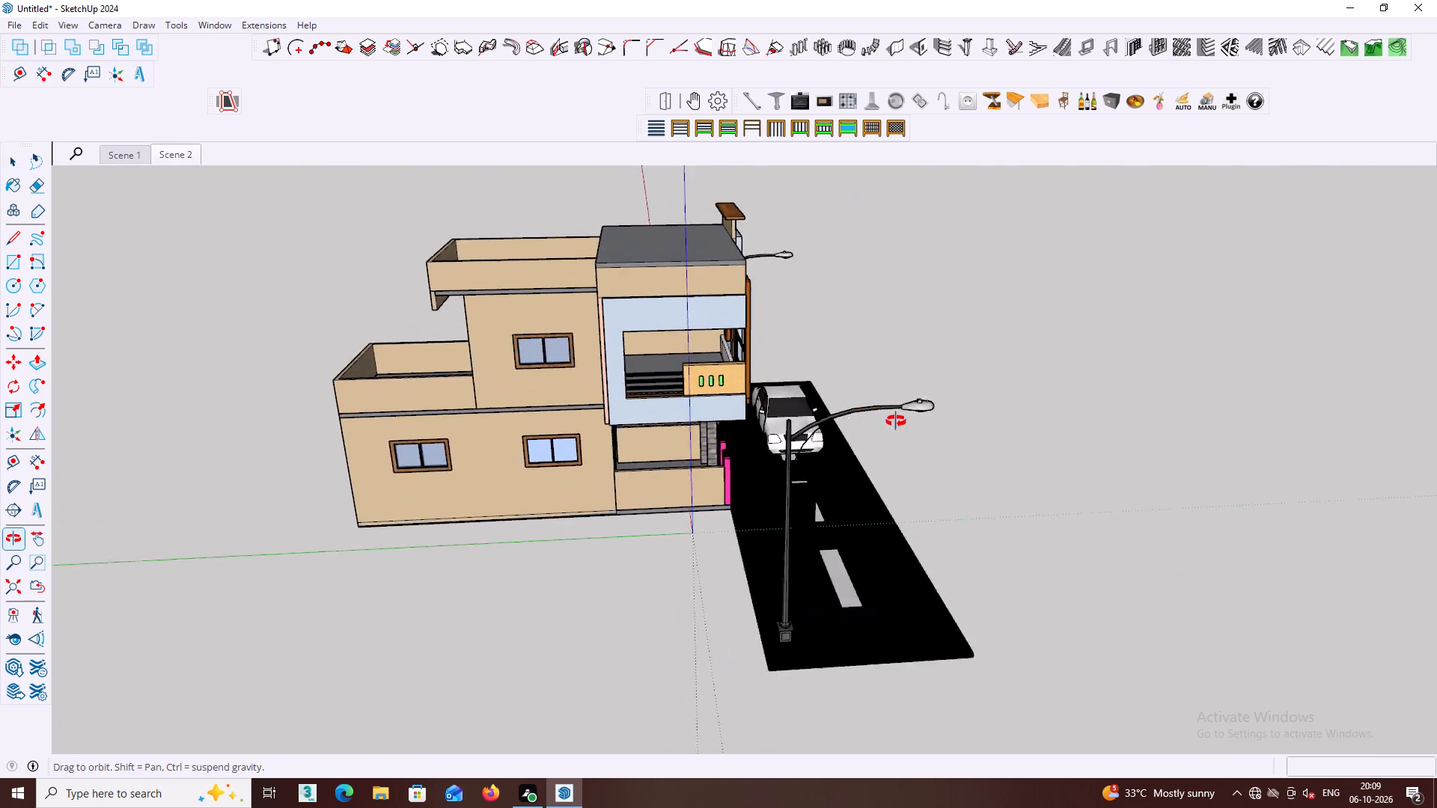
pyautogui.moveTo(896, 421); pyautogui.dragTo(887, 420, button='middle')
pyautogui.scroll(2, 439, 538)
pyautogui.moveTo(362, 543); pyautogui.dragTo(683, 529, button='middle')
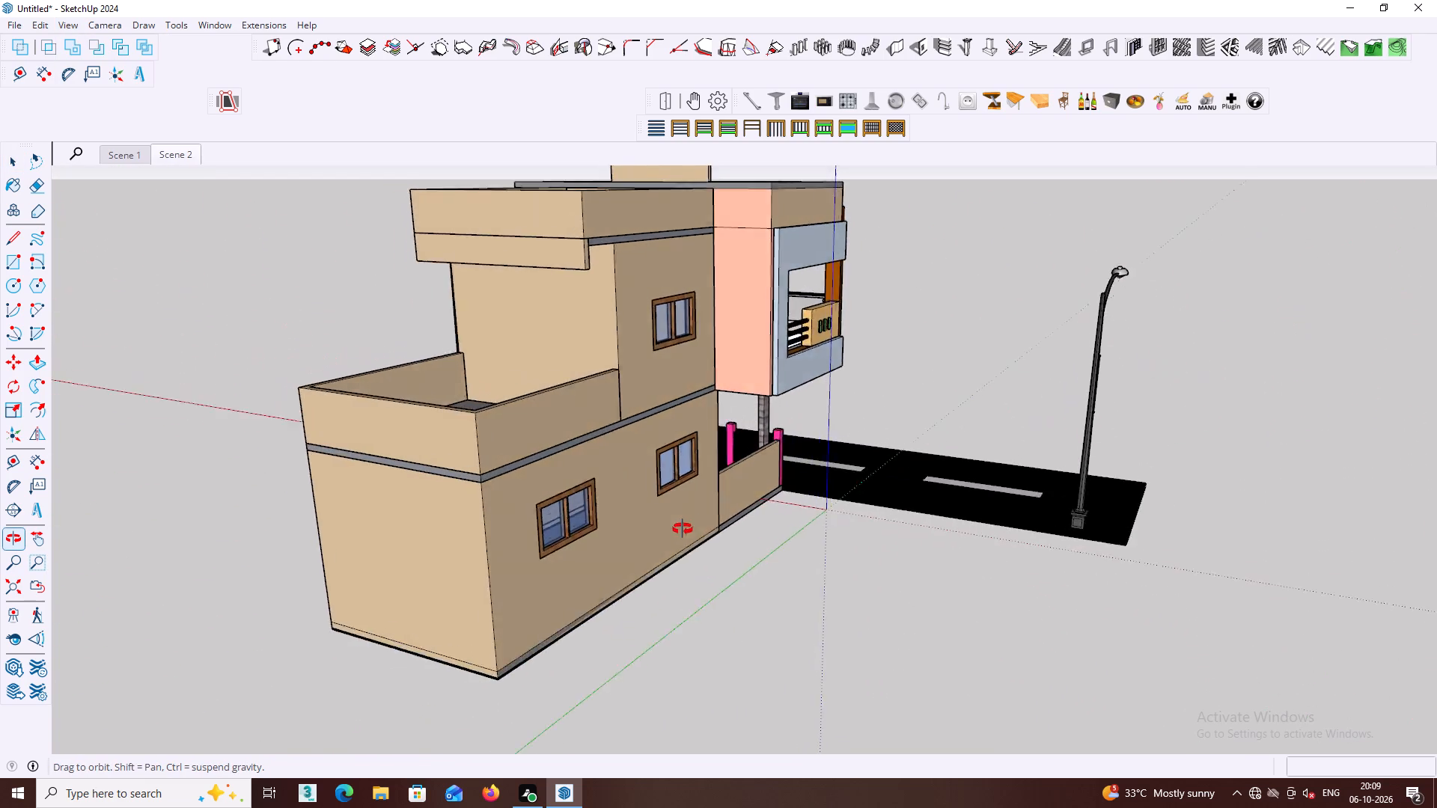
pyautogui.moveTo(683, 529); pyautogui.dragTo(1048, 539, button='middle')
pyautogui.moveTo(625, 577); pyautogui.dragTo(655, 552, button='middle')
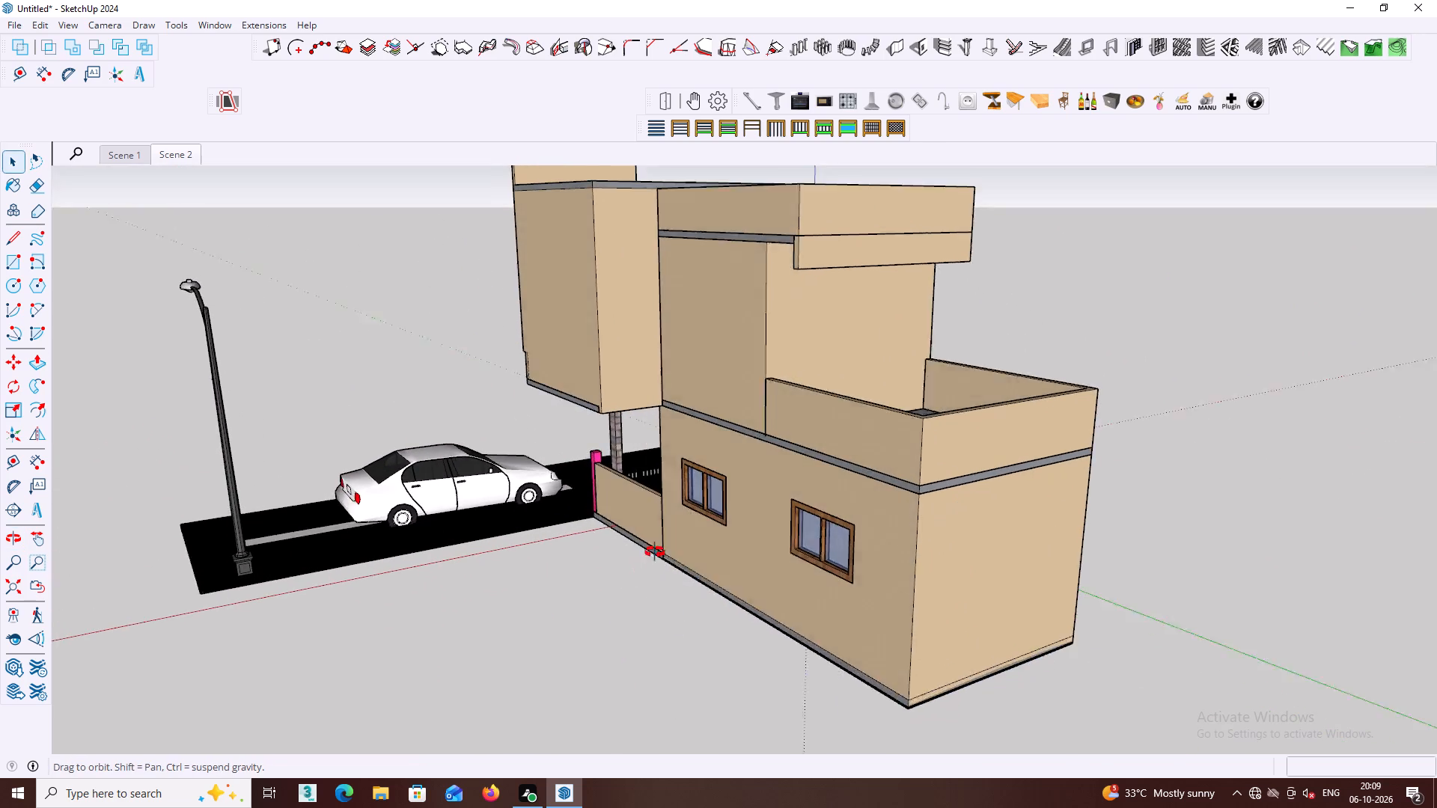
pyautogui.moveTo(655, 552); pyautogui.dragTo(650, 403, button='middle')
pyautogui.moveTo(608, 440); pyautogui.dragTo(680, 615, button='middle')
pyautogui.moveTo(555, 558); pyautogui.dragTo(564, 564, button='middle')
pyautogui.scroll(-6, 555, 558)
pyautogui.moveTo(567, 565); pyautogui.dragTo(769, 453, button='middle')
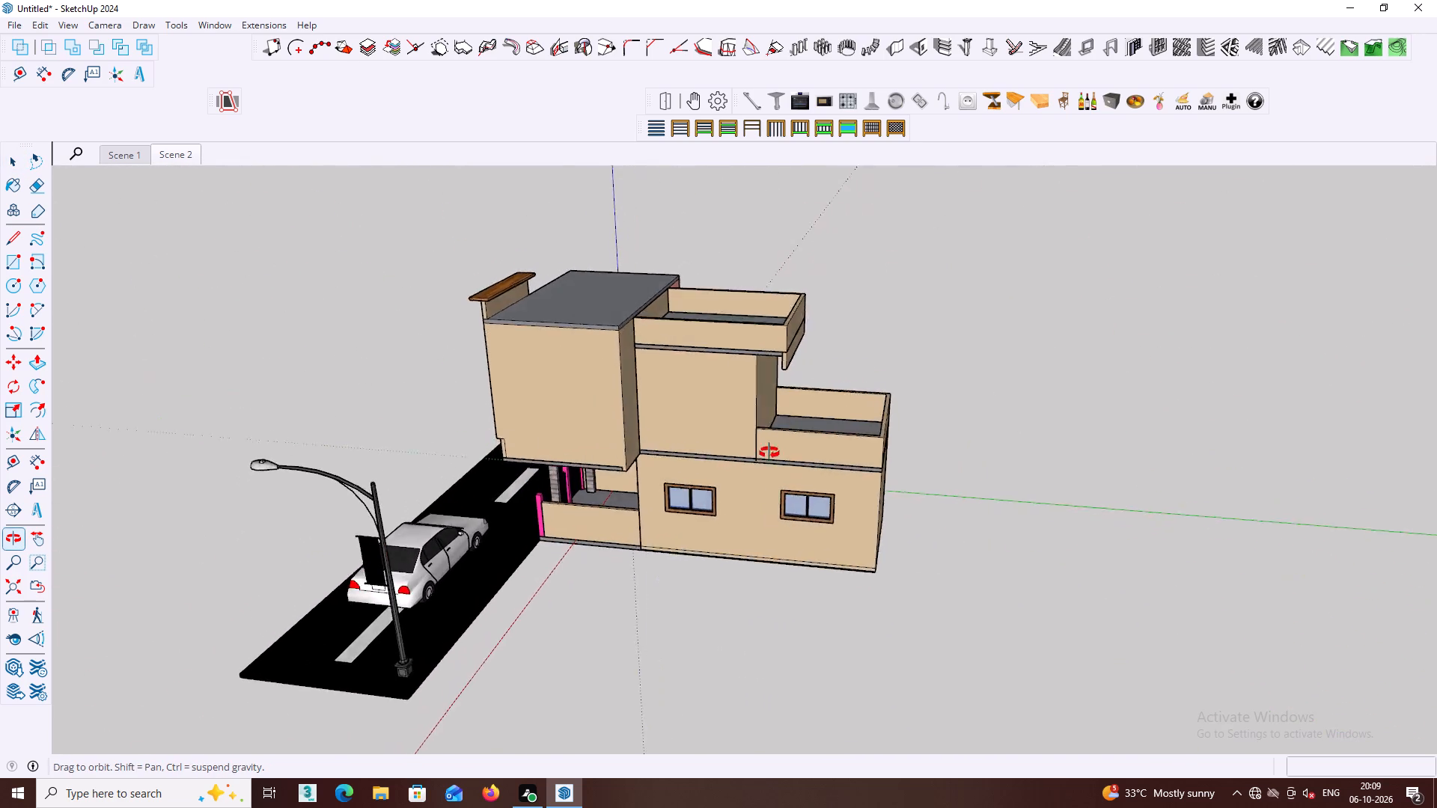
pyautogui.moveTo(769, 453); pyautogui.dragTo(790, 402, button='middle')
pyautogui.moveTo(430, 584); pyautogui.dragTo(761, 443, button='middle')
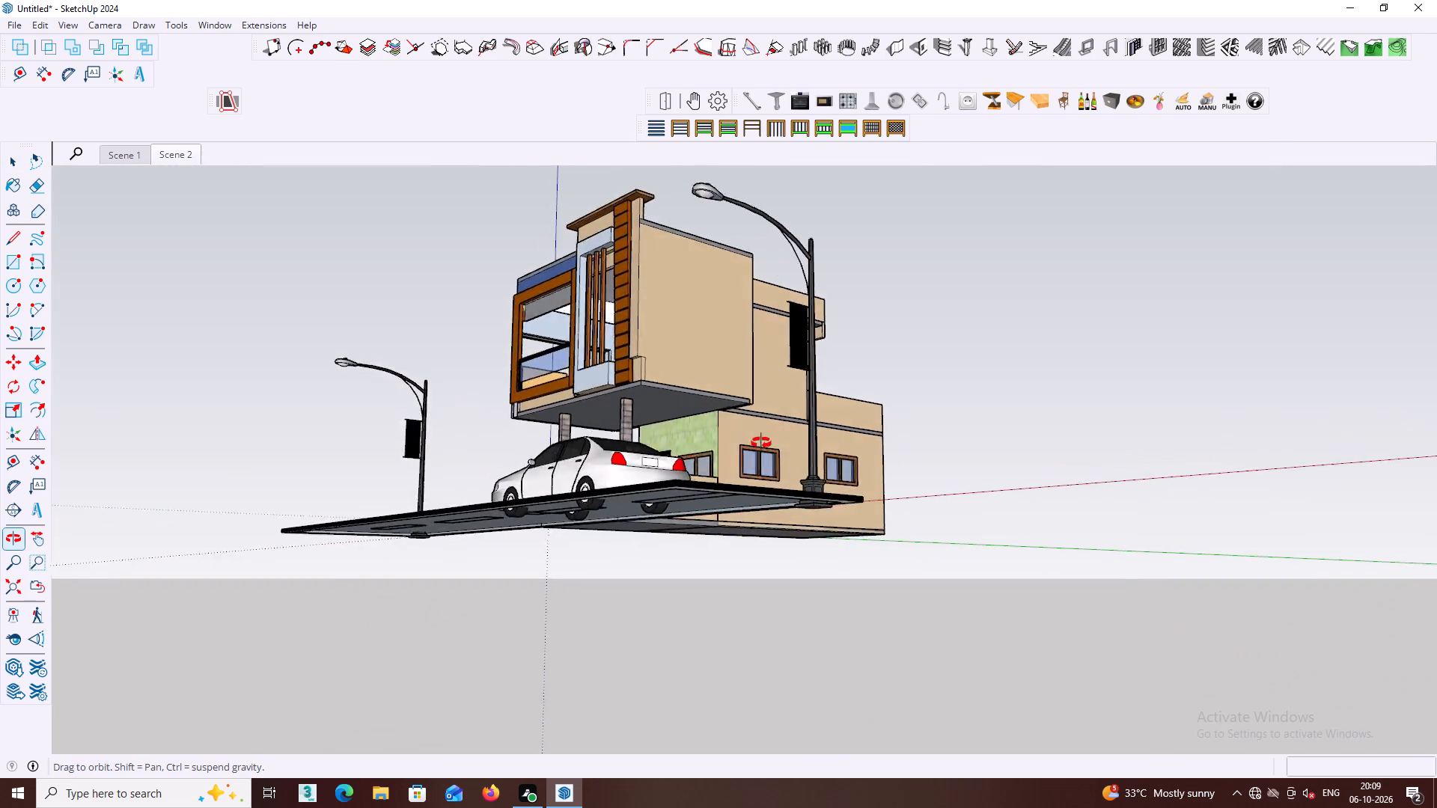
pyautogui.moveTo(761, 443); pyautogui.dragTo(891, 586, button='middle')
pyautogui.scroll(2, 420, 584)
pyautogui.moveTo(559, 521); pyautogui.dragTo(659, 475, button='middle')
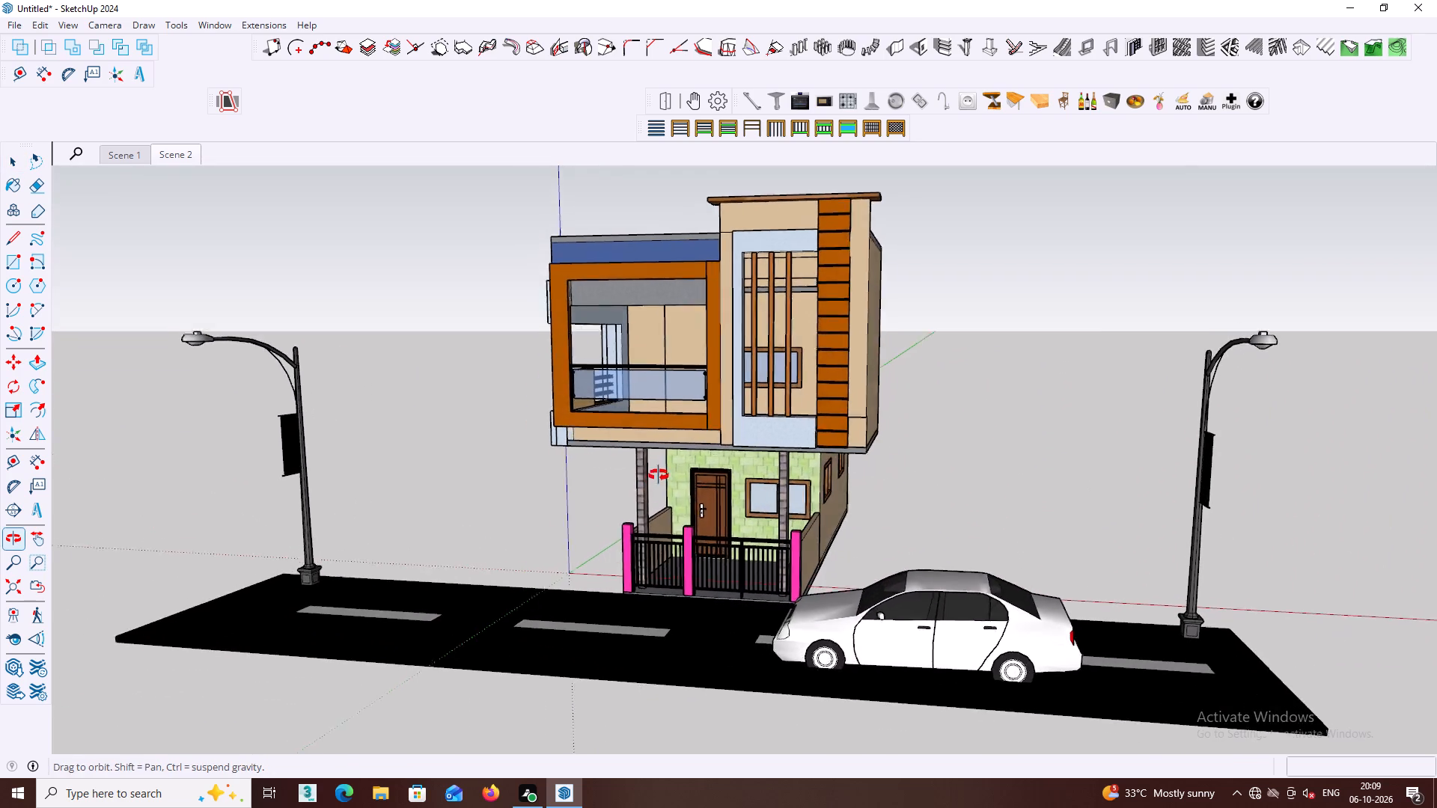
pyautogui.moveTo(659, 475); pyautogui.dragTo(664, 472, button='middle')
pyautogui.moveTo(486, 517); pyautogui.dragTo(552, 509, button='middle')
pyautogui.scroll(-6, 492, 485)
pyautogui.middleClick(549, 477)
pyautogui.moveTo(531, 482); pyautogui.dragTo(529, 489, button='middle')
pyautogui.moveTo(436, 506); pyautogui.dragTo(416, 465, button='middle')
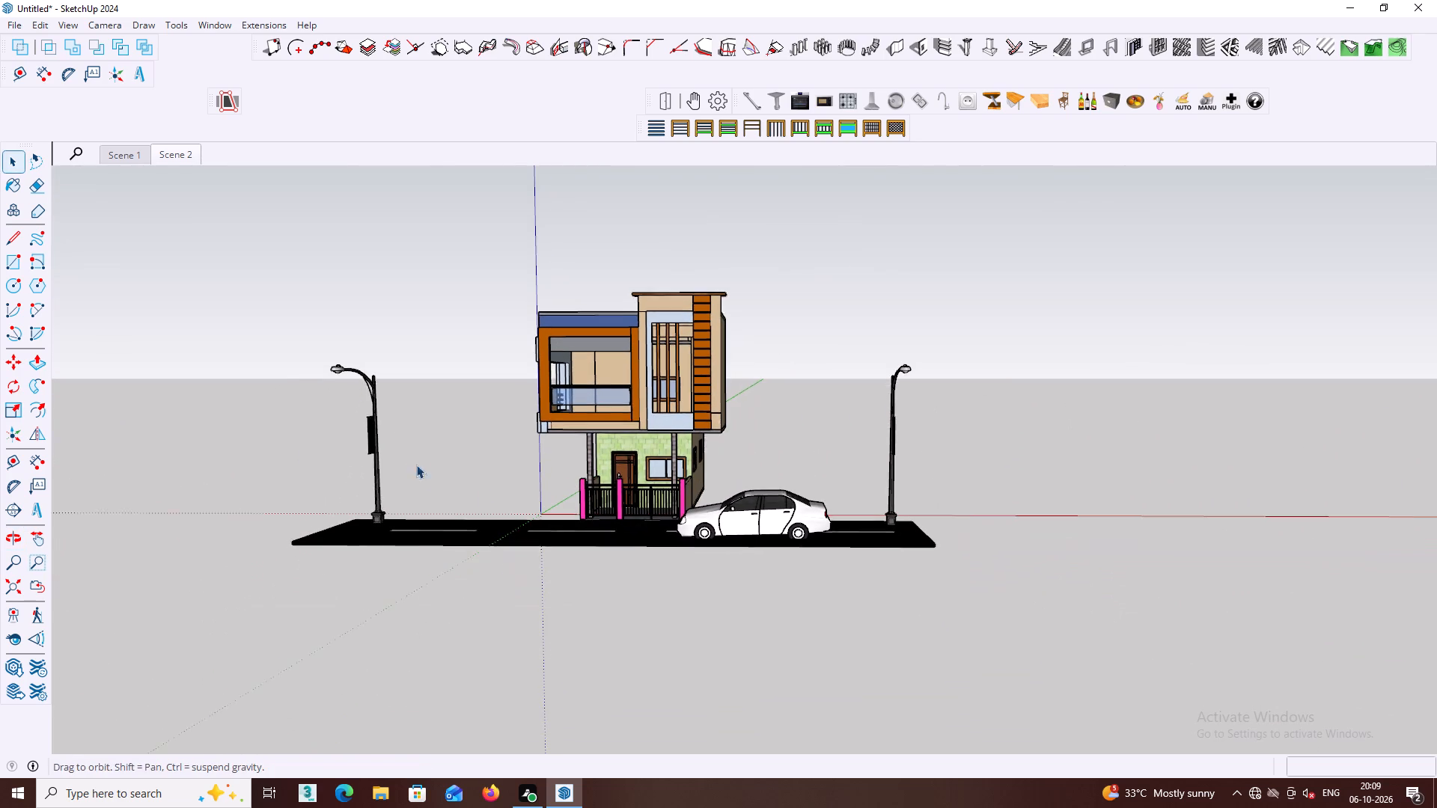
pyautogui.moveTo(416, 465); pyautogui.dragTo(417, 468, button='middle')
pyautogui.click(168, 152)
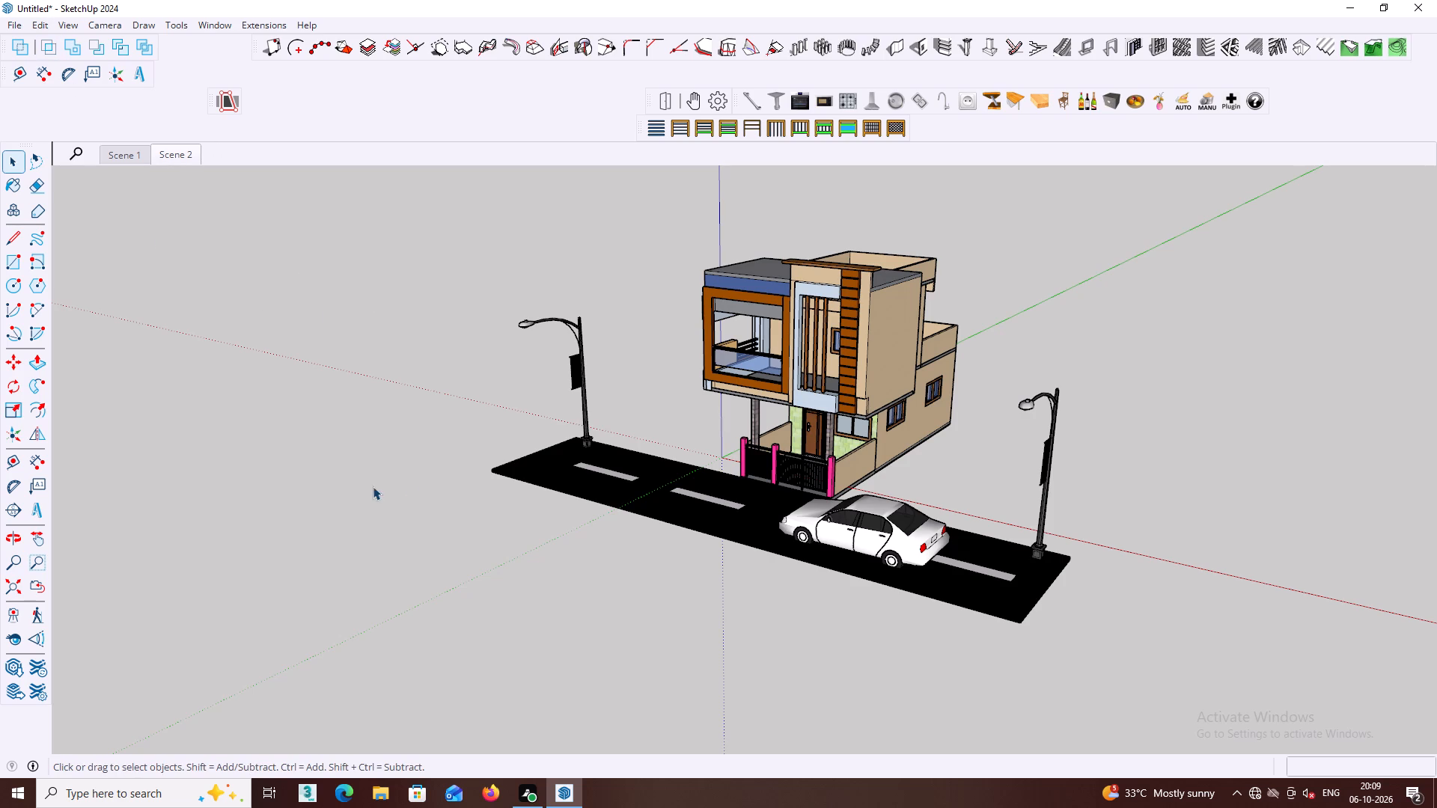
# Add a third scene showing the balcony side wall from above, with the road running away towards the parked car.
pyautogui.moveTo(375, 506); pyautogui.dragTo(709, 573, button='middle')
pyautogui.moveTo(408, 480); pyautogui.dragTo(608, 435, button='middle')
pyautogui.scroll(1, 543, 423)
pyautogui.moveTo(504, 470); pyautogui.dragTo(565, 465, button='middle')
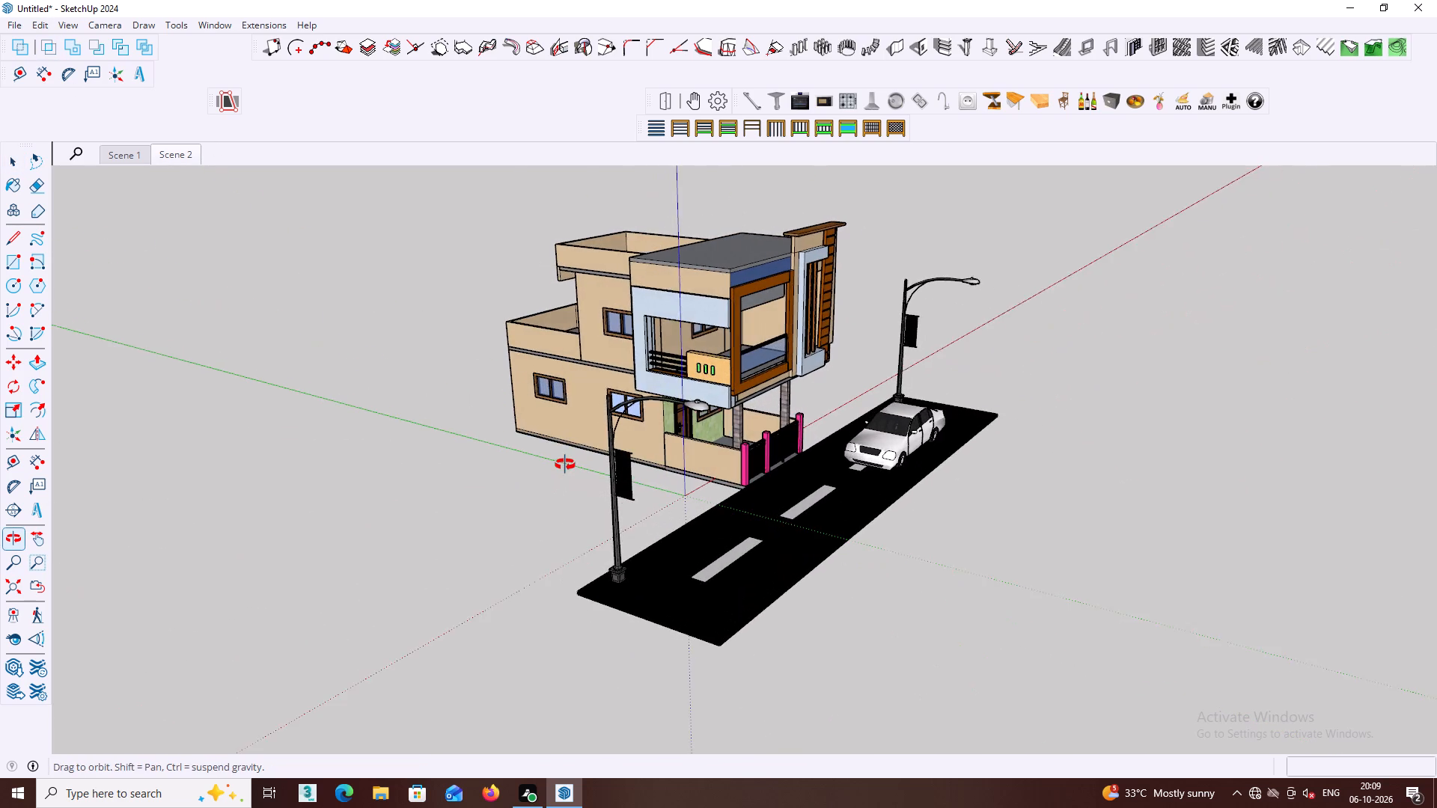
pyautogui.moveTo(565, 465); pyautogui.dragTo(537, 442, button='middle')
pyautogui.keyDown('shift'); pyautogui.moveTo(515, 414); pyautogui.dragTo(420, 351, button='middle'); pyautogui.keyUp('shift')
pyautogui.moveTo(403, 368); pyautogui.dragTo(576, 441, button='middle')
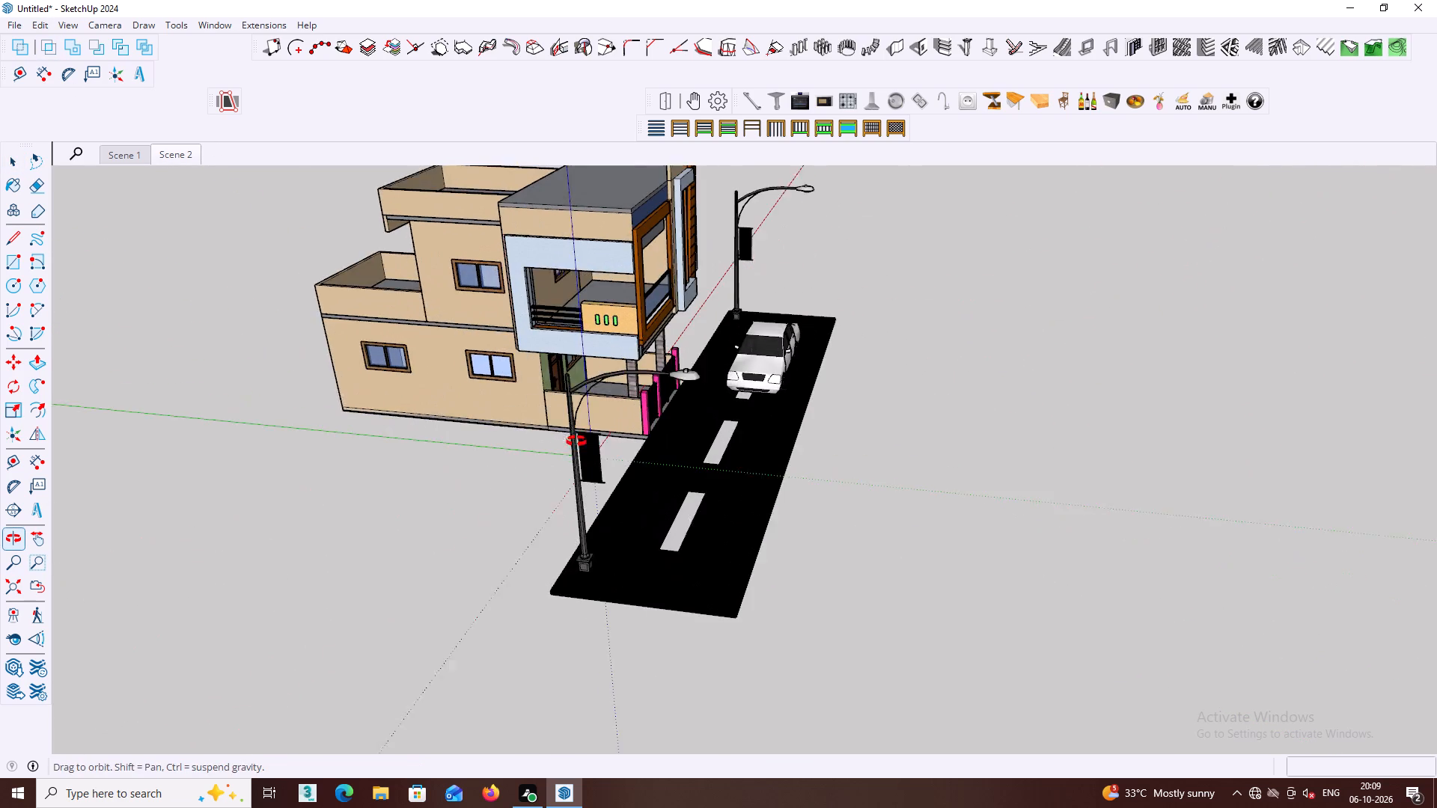
pyautogui.moveTo(576, 441); pyautogui.dragTo(590, 440, button='middle')
pyautogui.keyDown('shift'); pyautogui.moveTo(592, 442); pyautogui.dragTo(600, 548, button='middle'); pyautogui.keyUp('shift')
pyautogui.middleClick(593, 517)
pyautogui.scroll(-2, 593, 516)
pyautogui.moveTo(590, 504); pyautogui.dragTo(584, 441, button='middle')
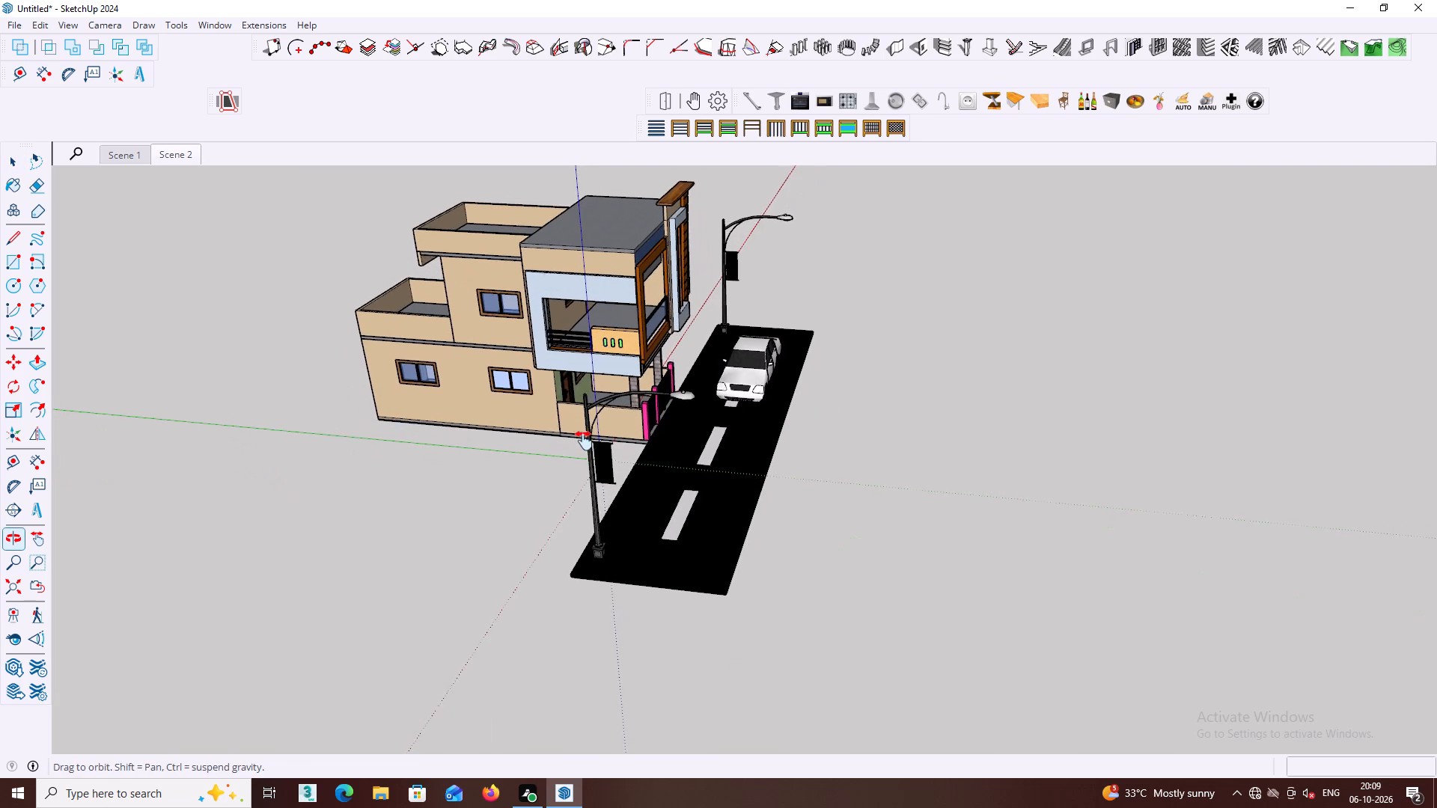
pyautogui.moveTo(584, 441); pyautogui.dragTo(583, 441, button='middle')
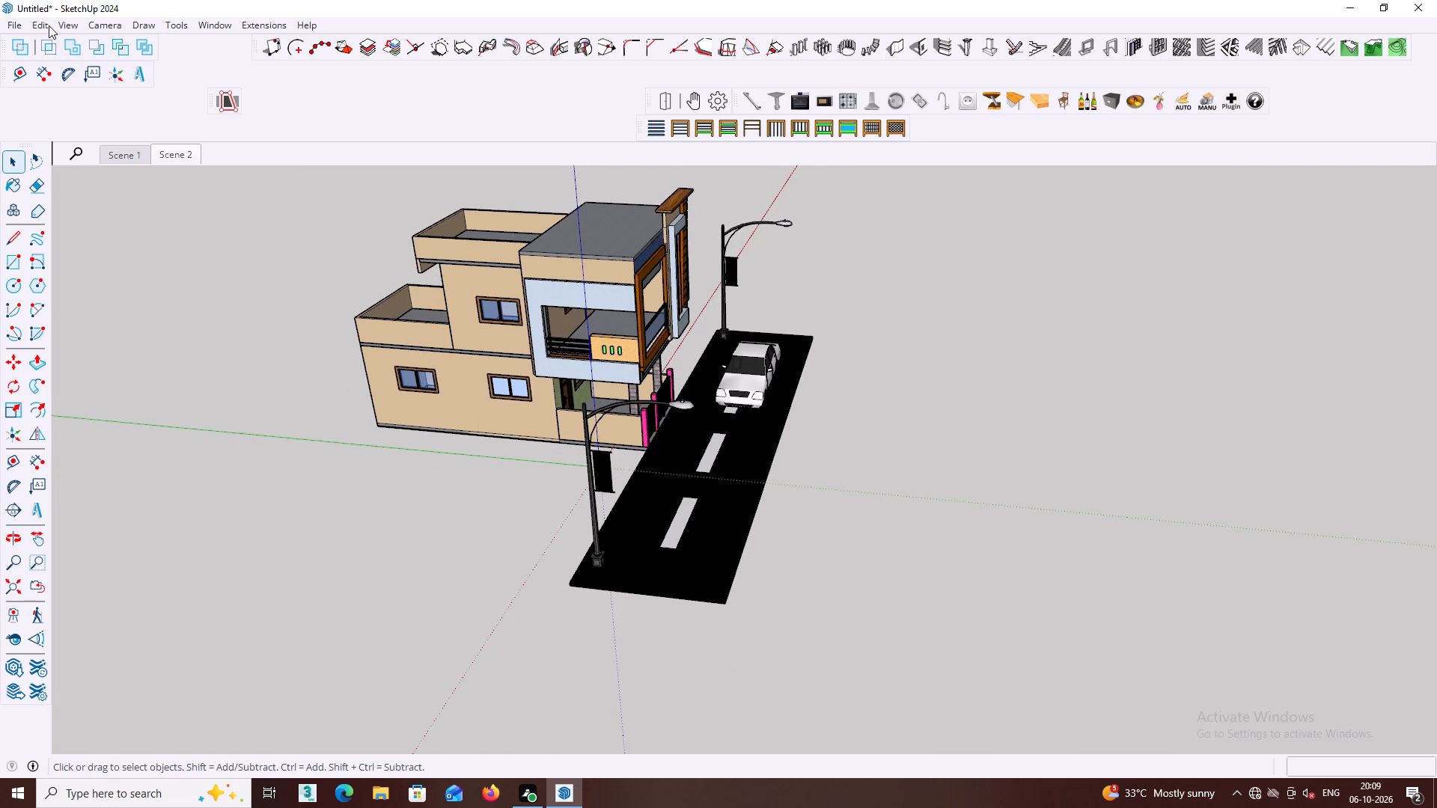
pyautogui.click(64, 26)
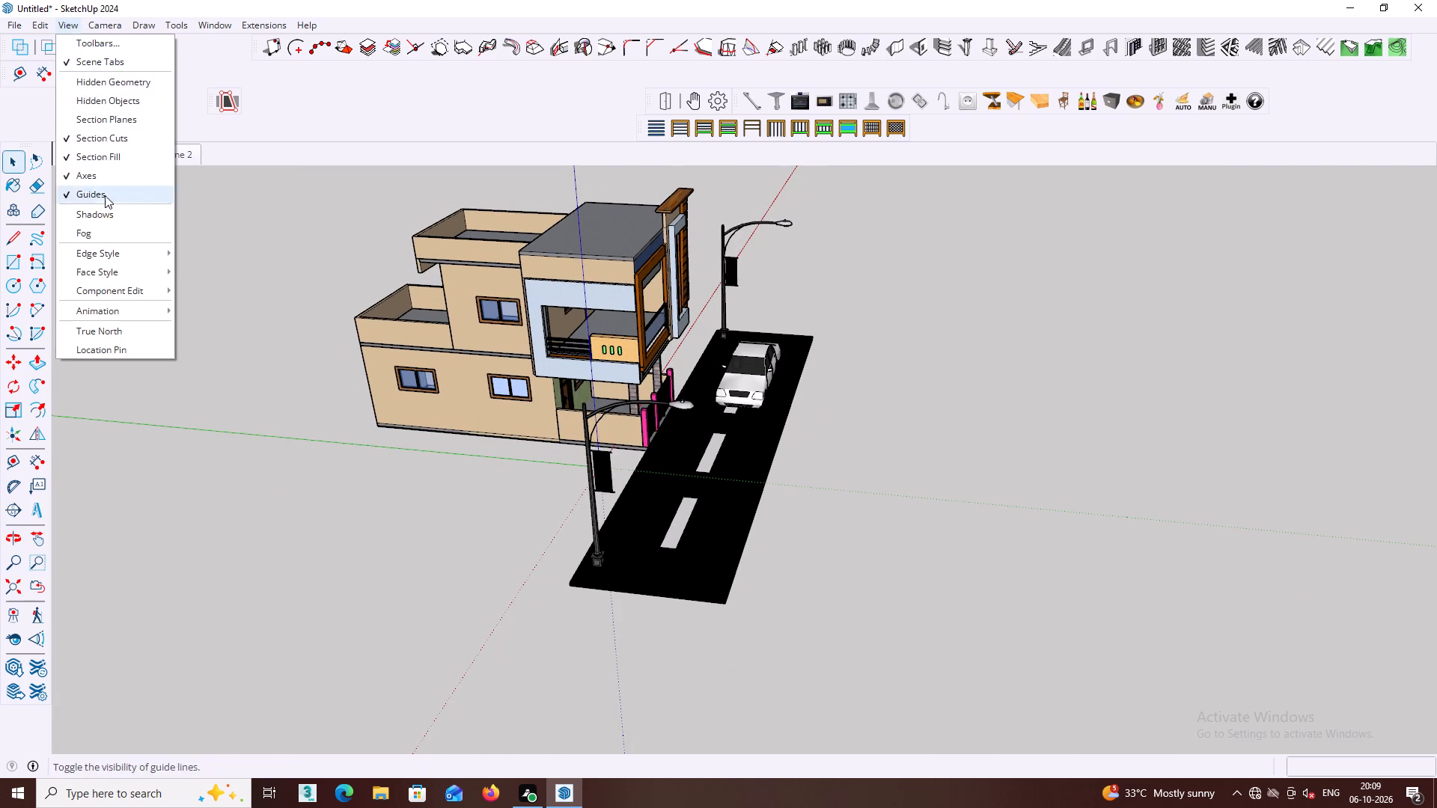
pyautogui.click(99, 25)
pyautogui.click(100, 31)
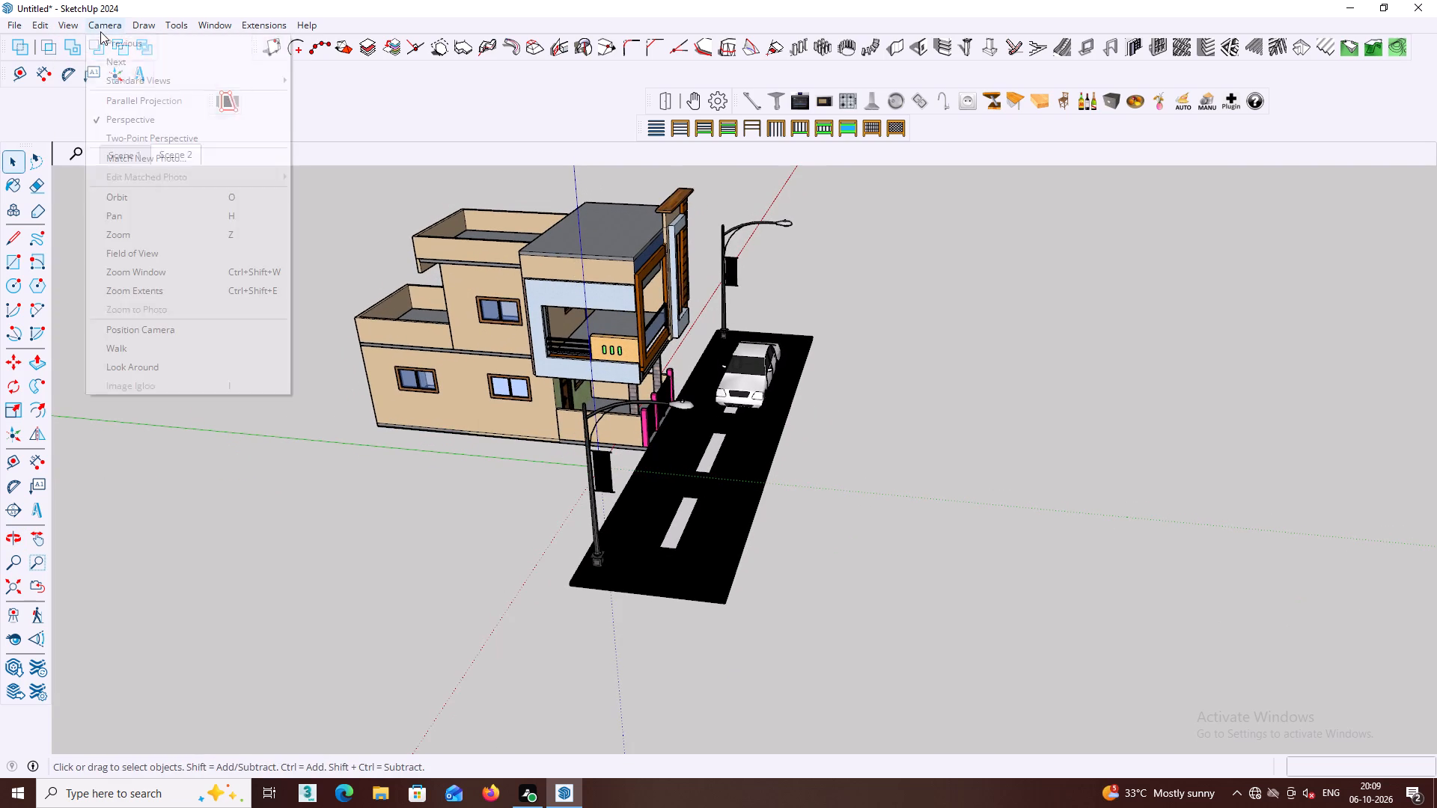
pyautogui.click(76, 27)
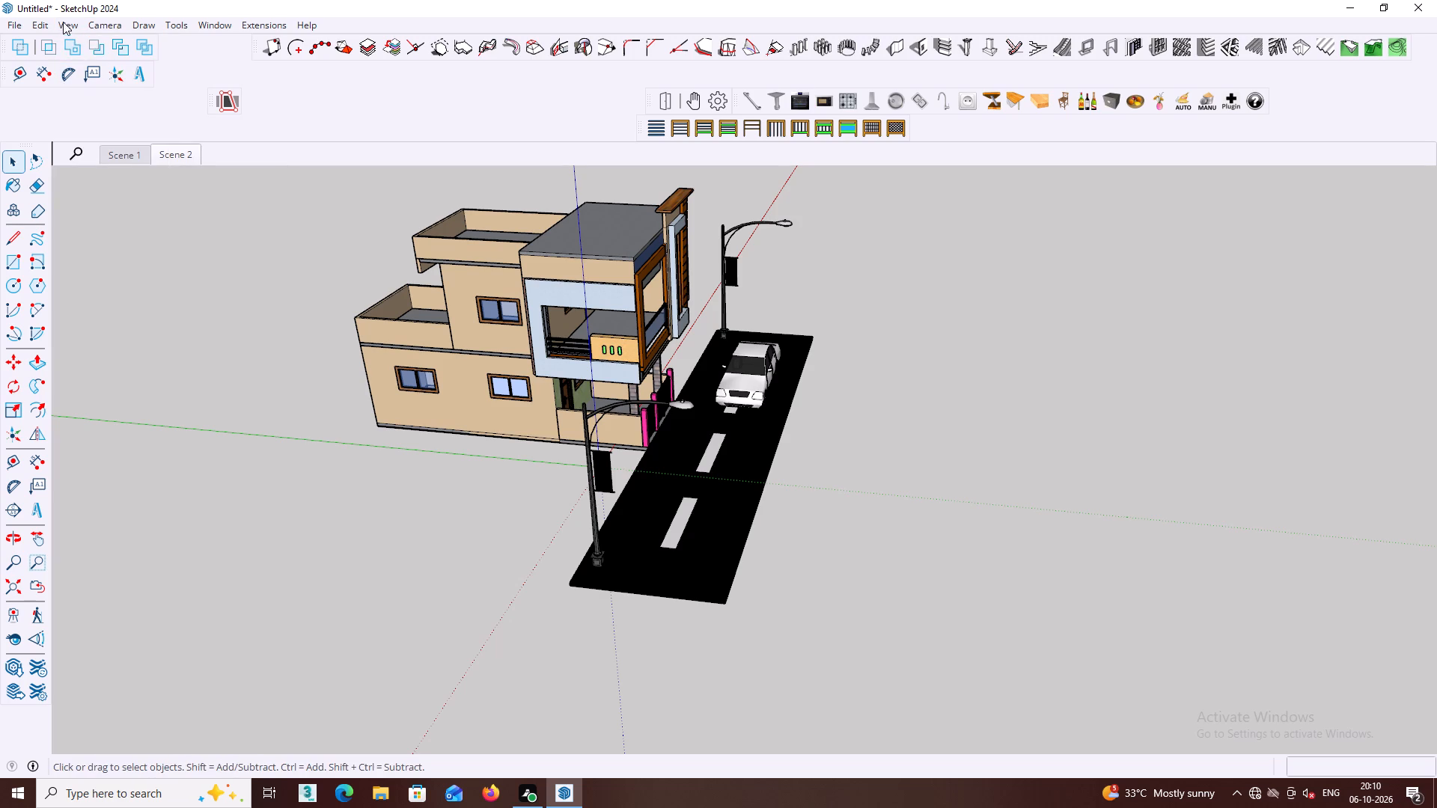
pyautogui.click(61, 16)
pyautogui.click(63, 27)
pyautogui.click(119, 313)
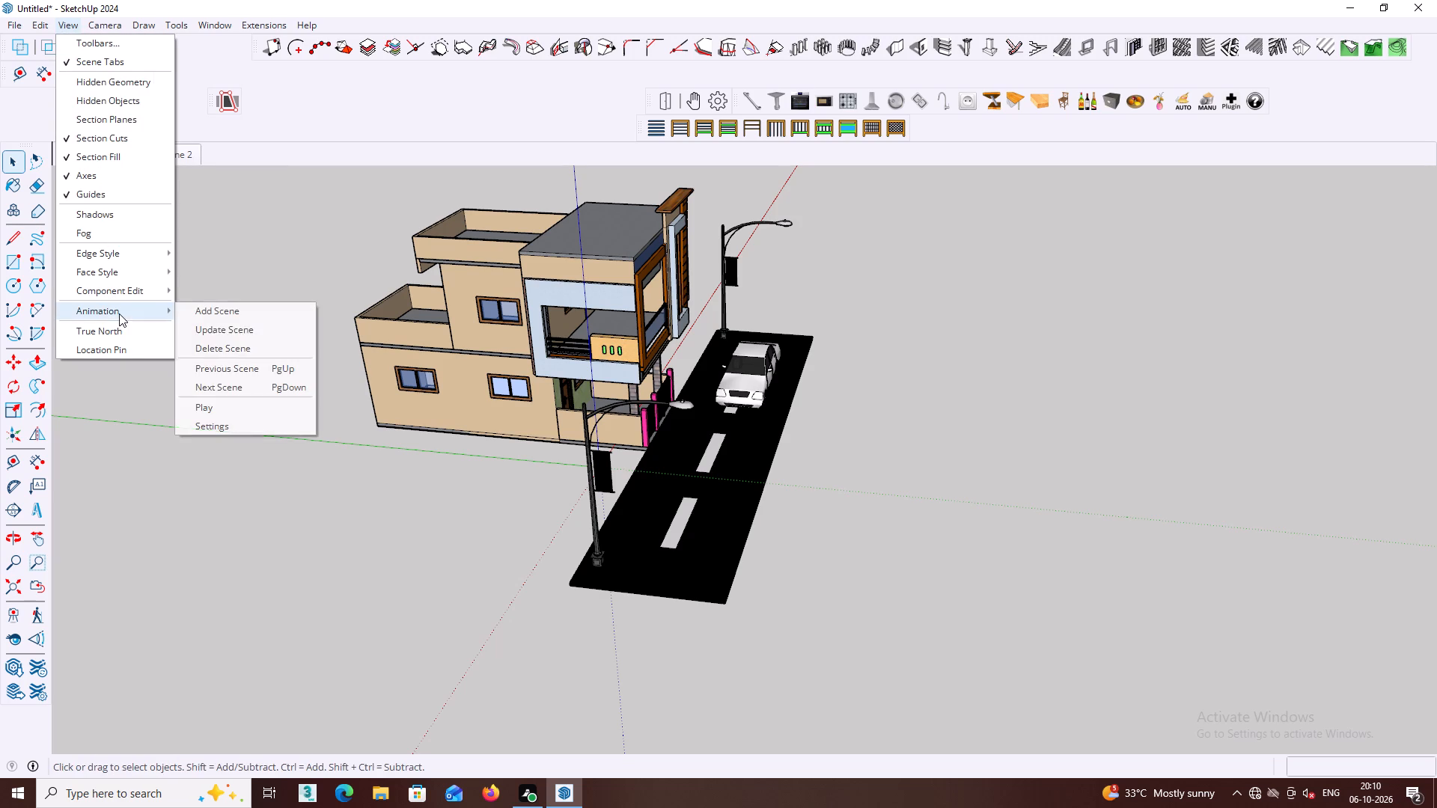
pyautogui.click(224, 309)
# Examine the house from the balcony side round to the rear and plain side, and return to Scene 3.
pyautogui.moveTo(361, 466); pyautogui.dragTo(408, 457, button='middle')
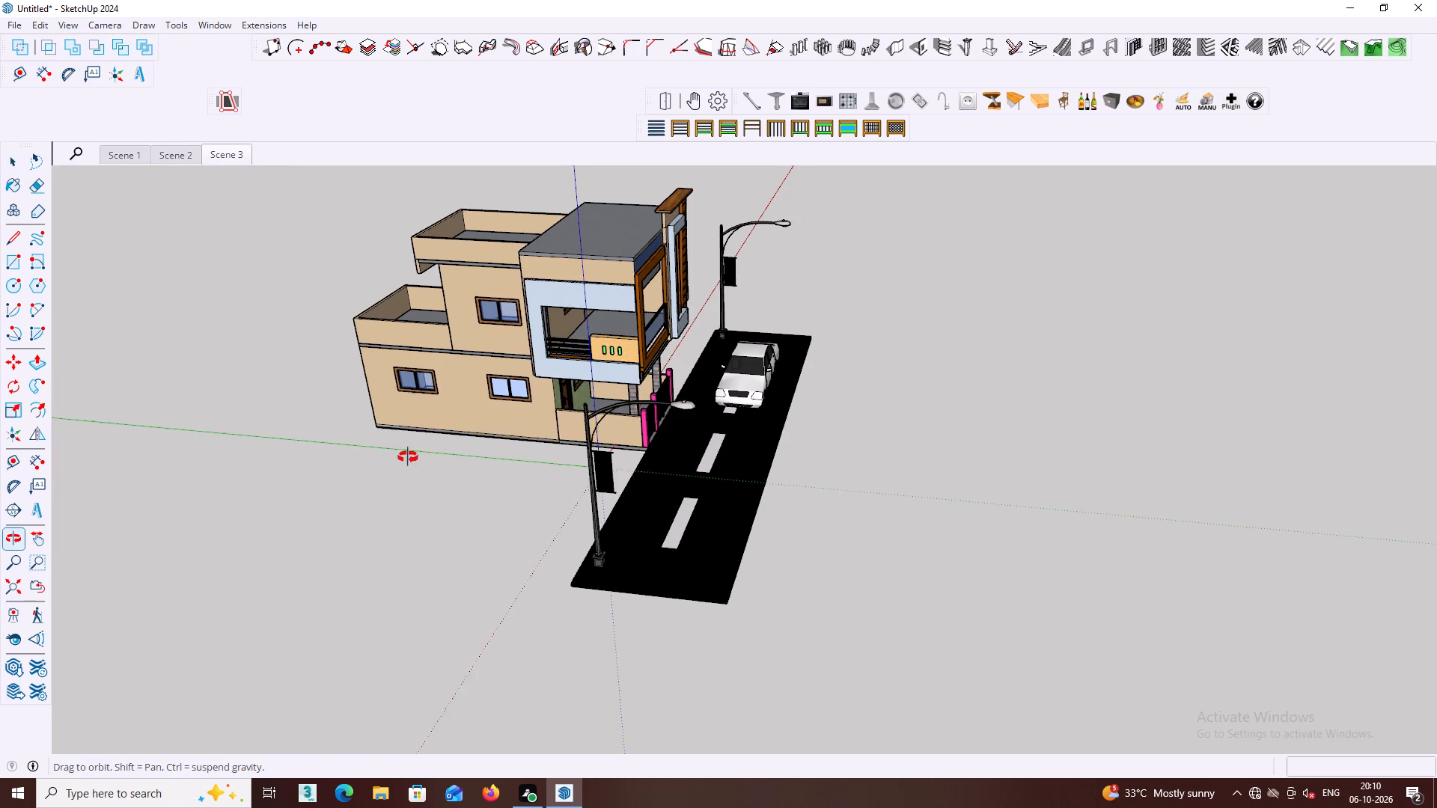
pyautogui.moveTo(408, 457); pyautogui.dragTo(457, 426, button='middle')
pyautogui.scroll(3, 480, 483)
pyautogui.moveTo(486, 503); pyautogui.dragTo(485, 548, button='middle')
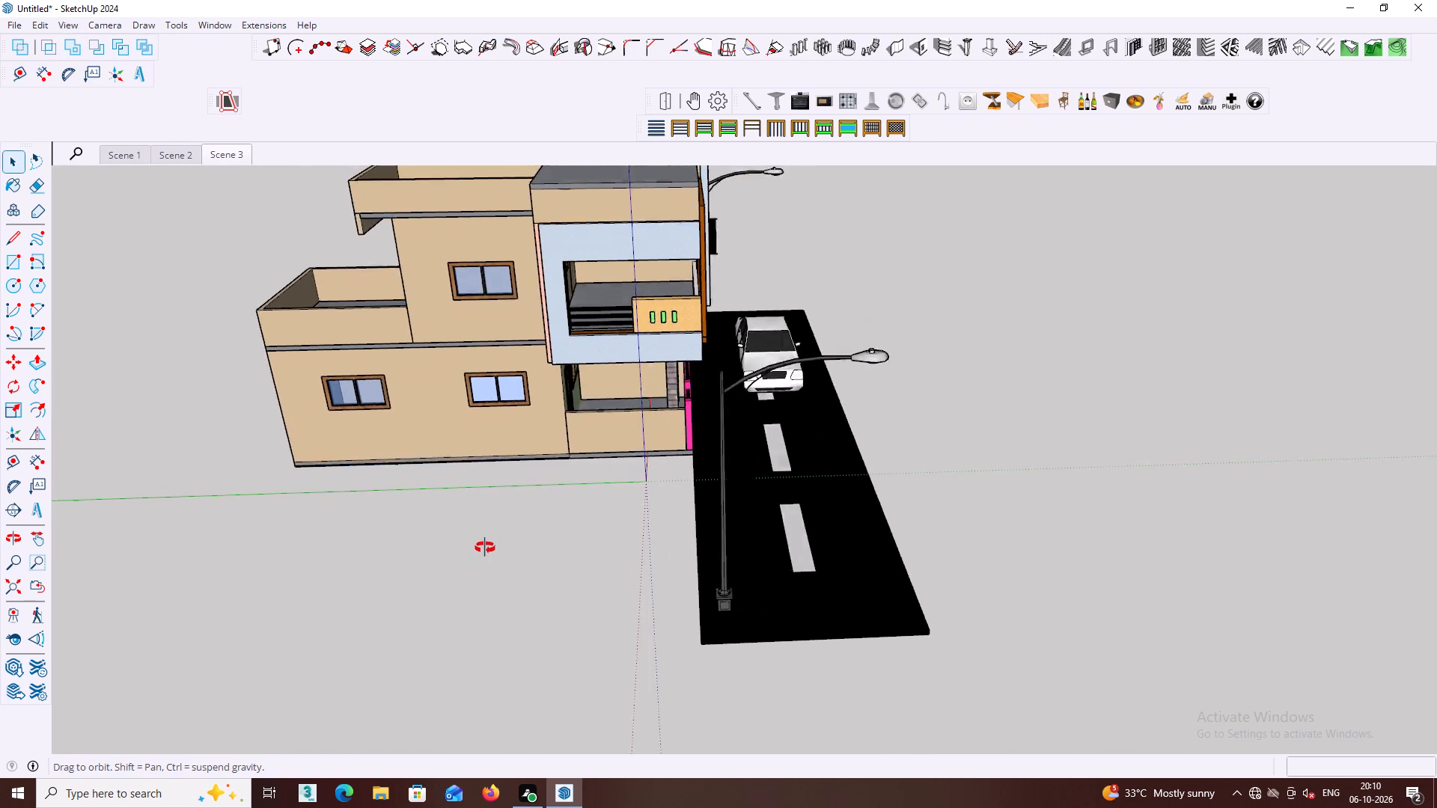
pyautogui.moveTo(485, 548); pyautogui.dragTo(489, 619, button='middle')
pyautogui.scroll(2, 530, 558)
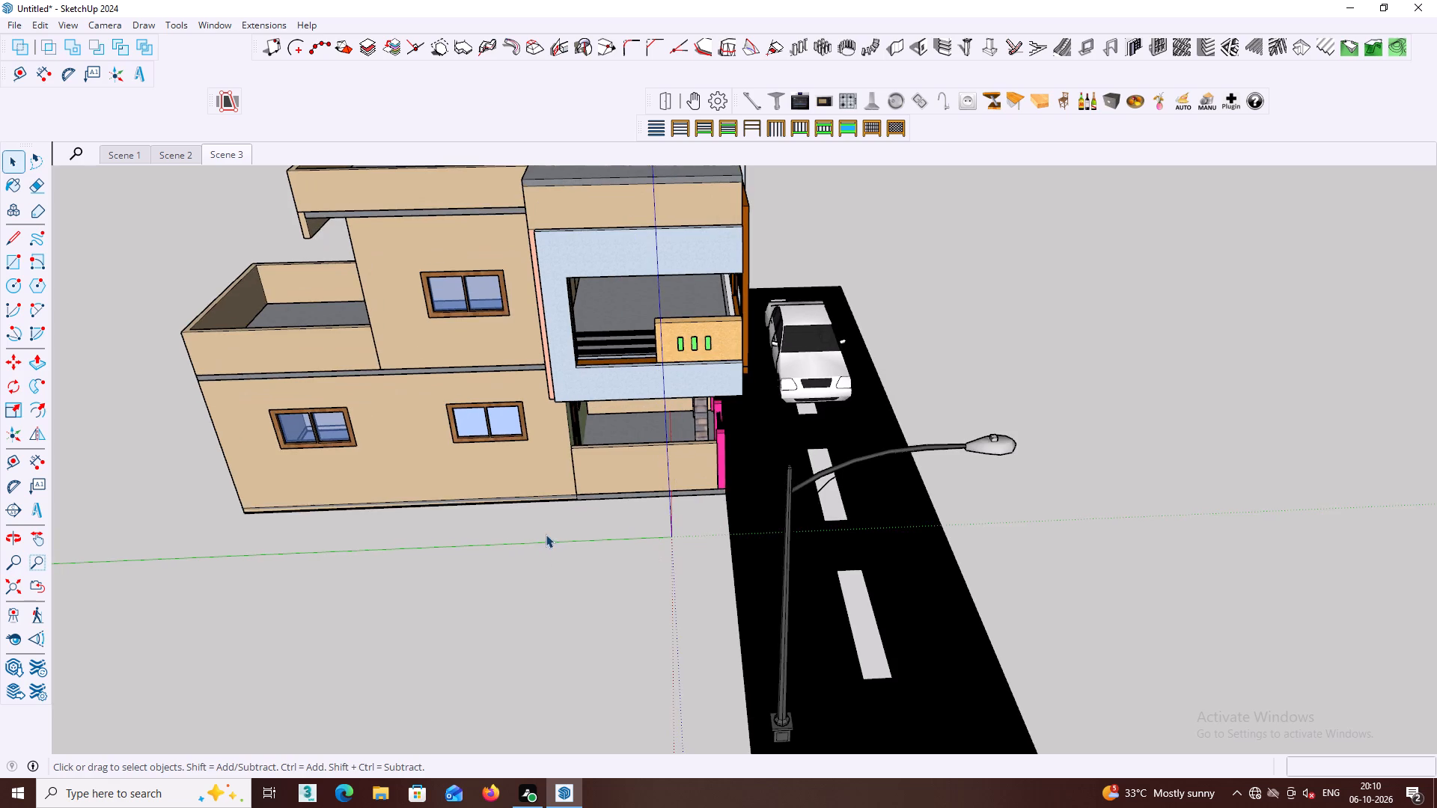
pyautogui.moveTo(546, 539); pyautogui.dragTo(595, 511, button='middle')
pyautogui.moveTo(522, 555); pyautogui.dragTo(720, 533, button='middle')
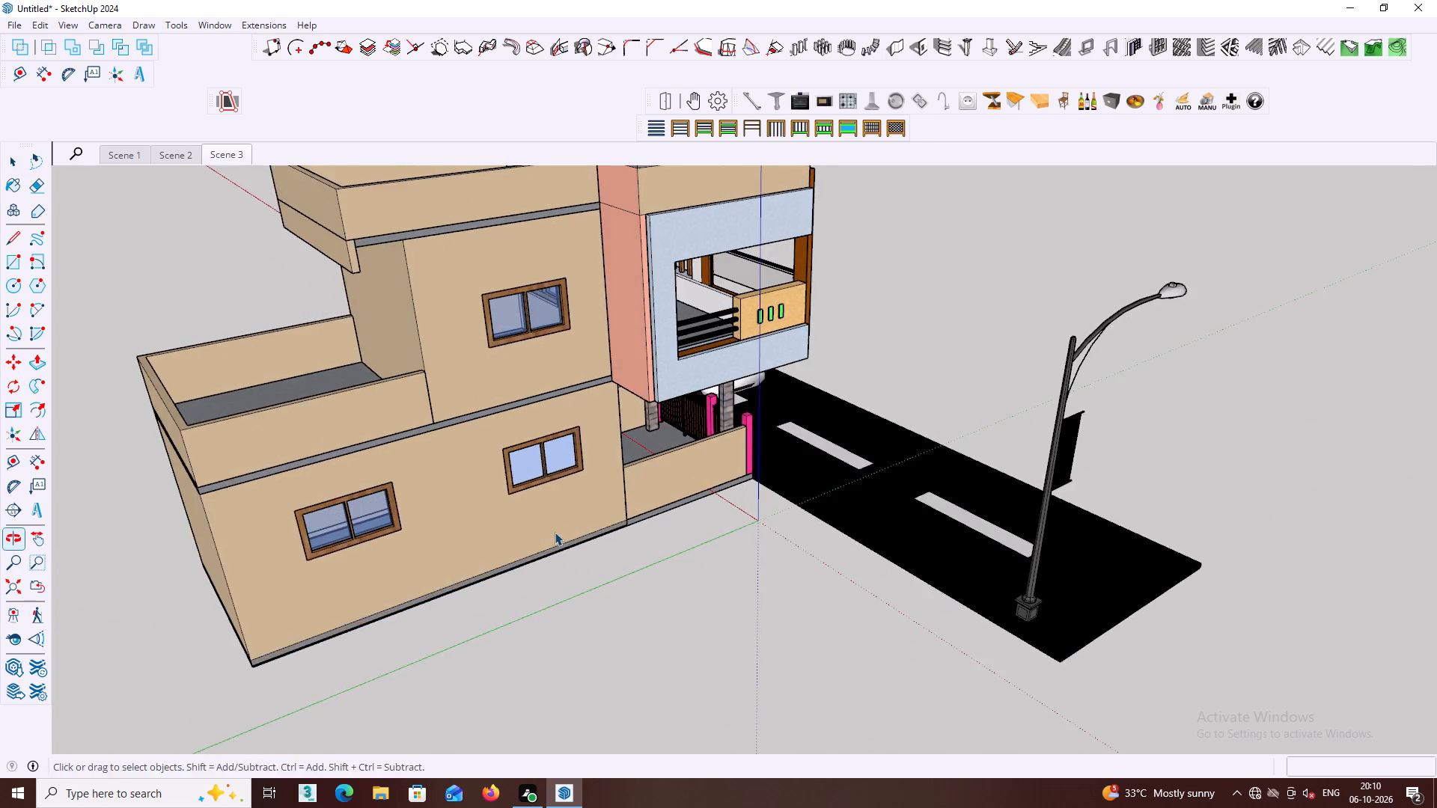
pyautogui.moveTo(555, 530); pyautogui.dragTo(838, 485, button='middle')
pyautogui.moveTo(620, 506); pyautogui.dragTo(930, 486, button='middle')
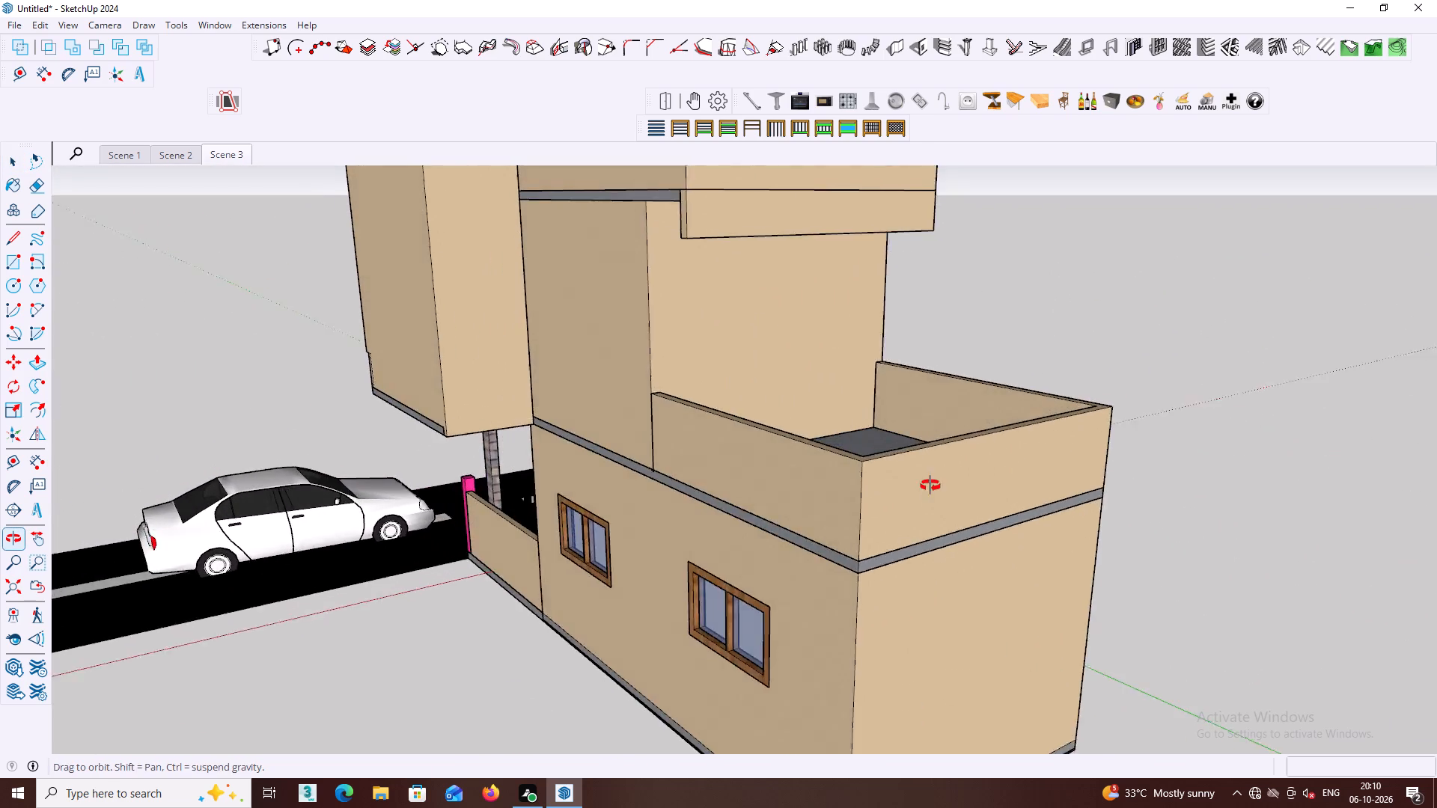
pyautogui.moveTo(930, 486); pyautogui.dragTo(953, 460, button='middle')
pyautogui.moveTo(681, 491); pyautogui.dragTo(792, 466, button='middle')
pyautogui.click(228, 156)
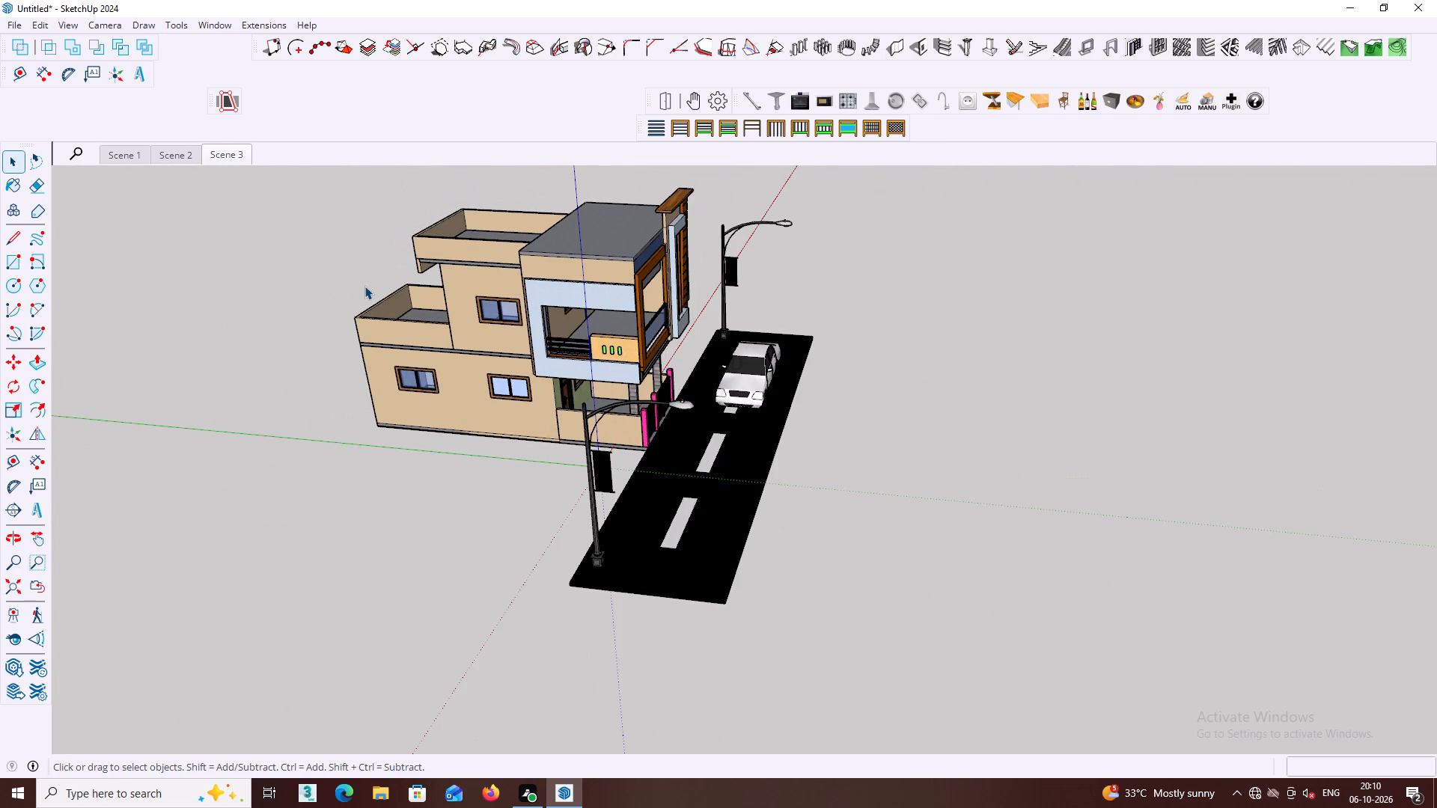
# Compare the saved views by switching between Scene 3, Scene 2 and Scene 1, ending on Scene 3.
pyautogui.click(242, 155)
pyautogui.click(239, 155)
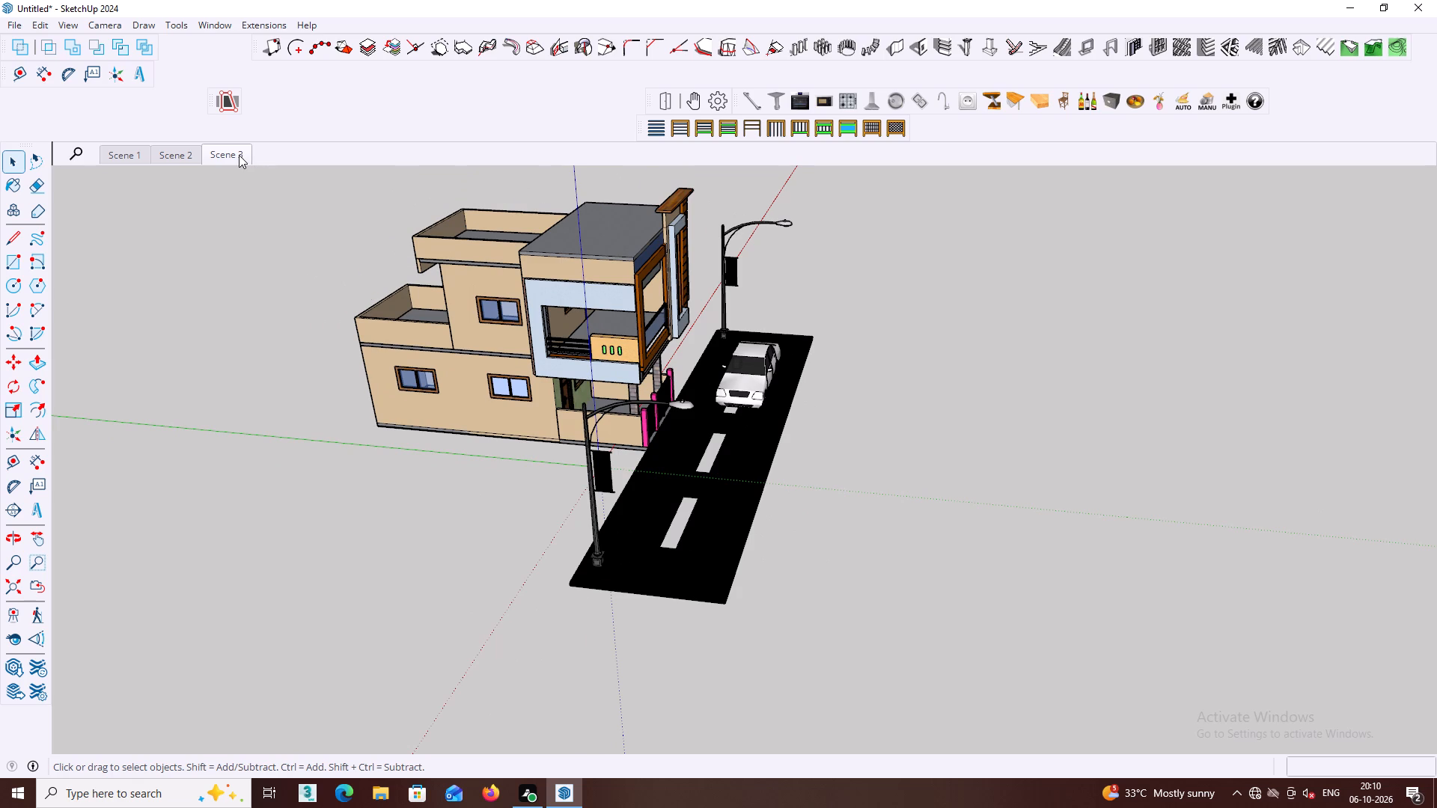
pyautogui.click(227, 155)
pyautogui.click(193, 156)
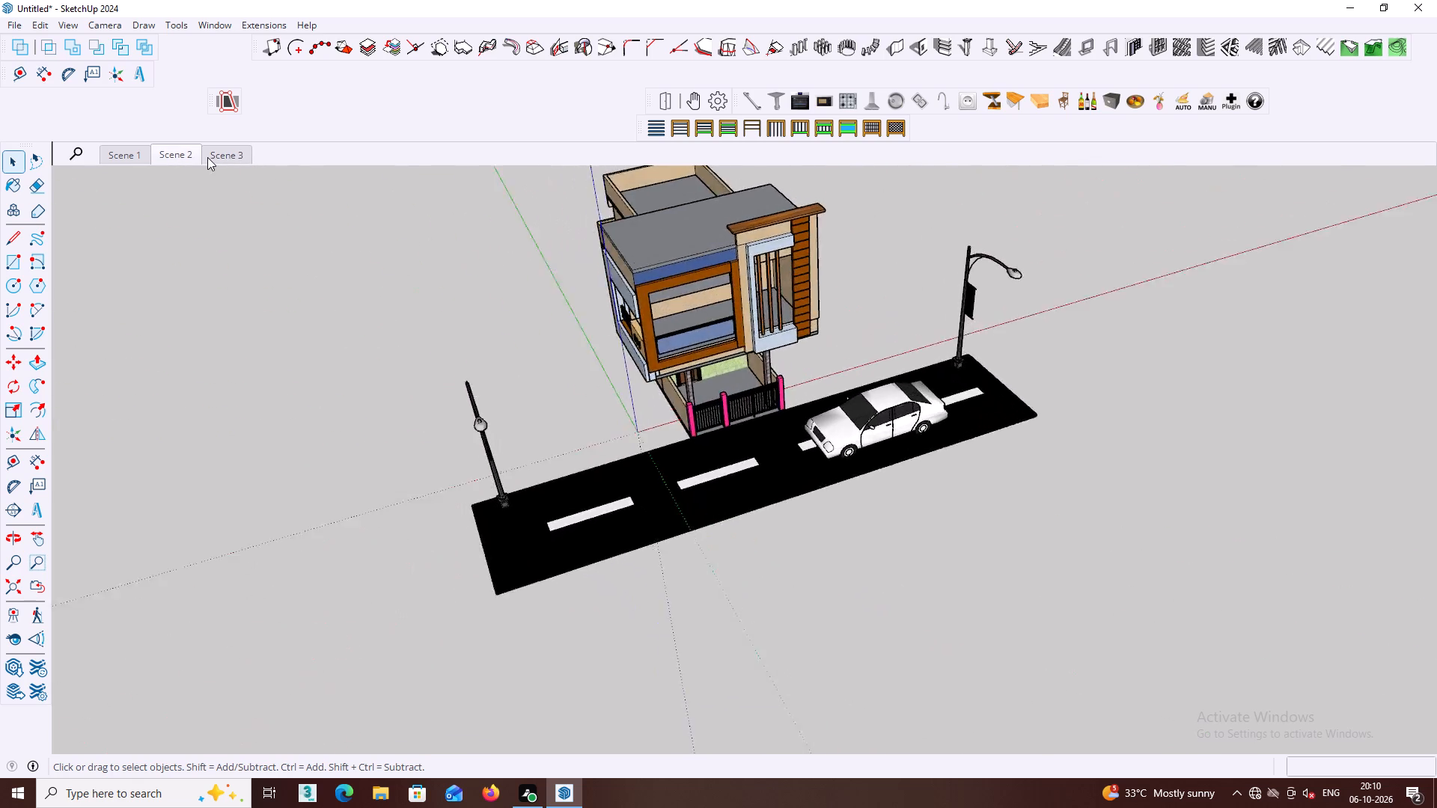
pyautogui.click(129, 153)
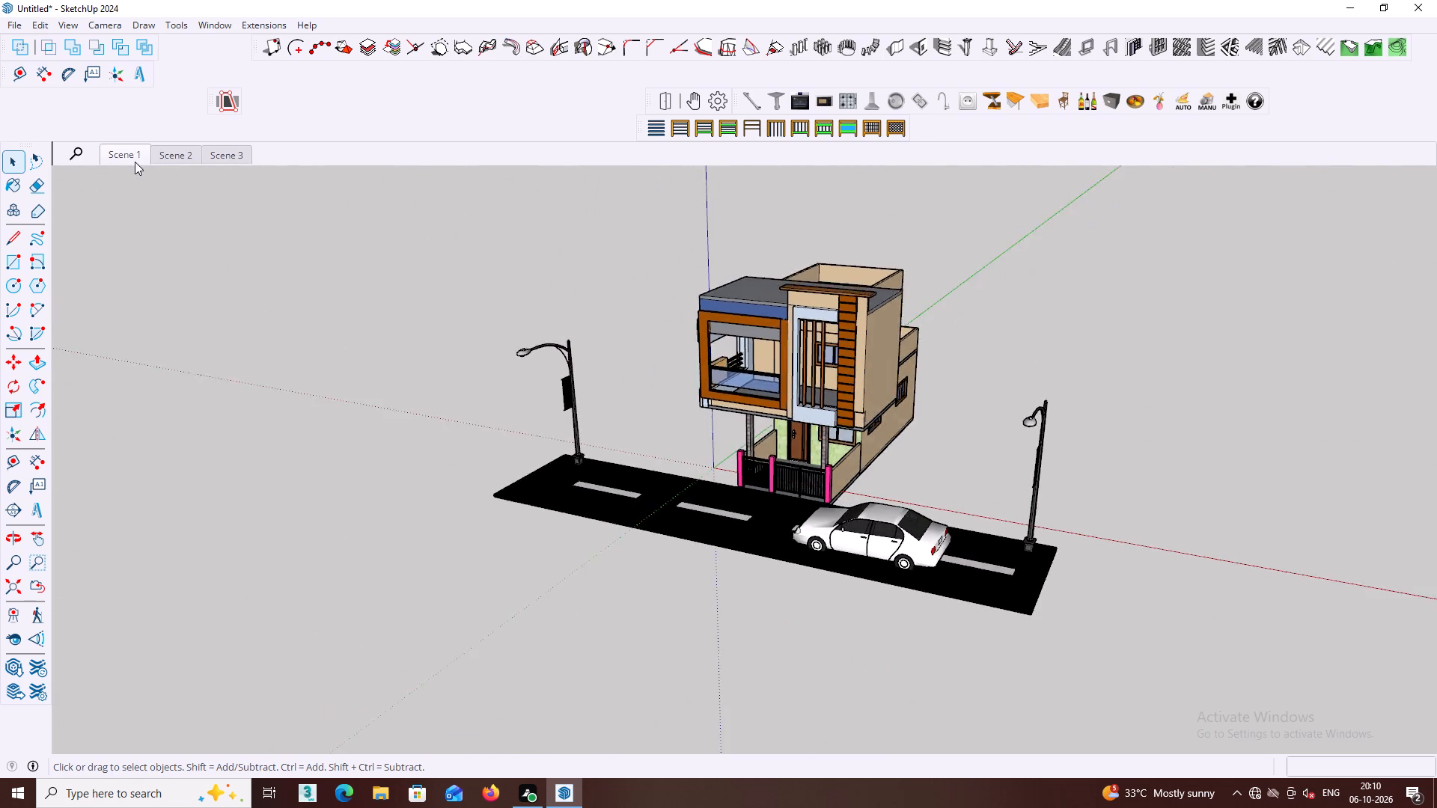
pyautogui.click(224, 155)
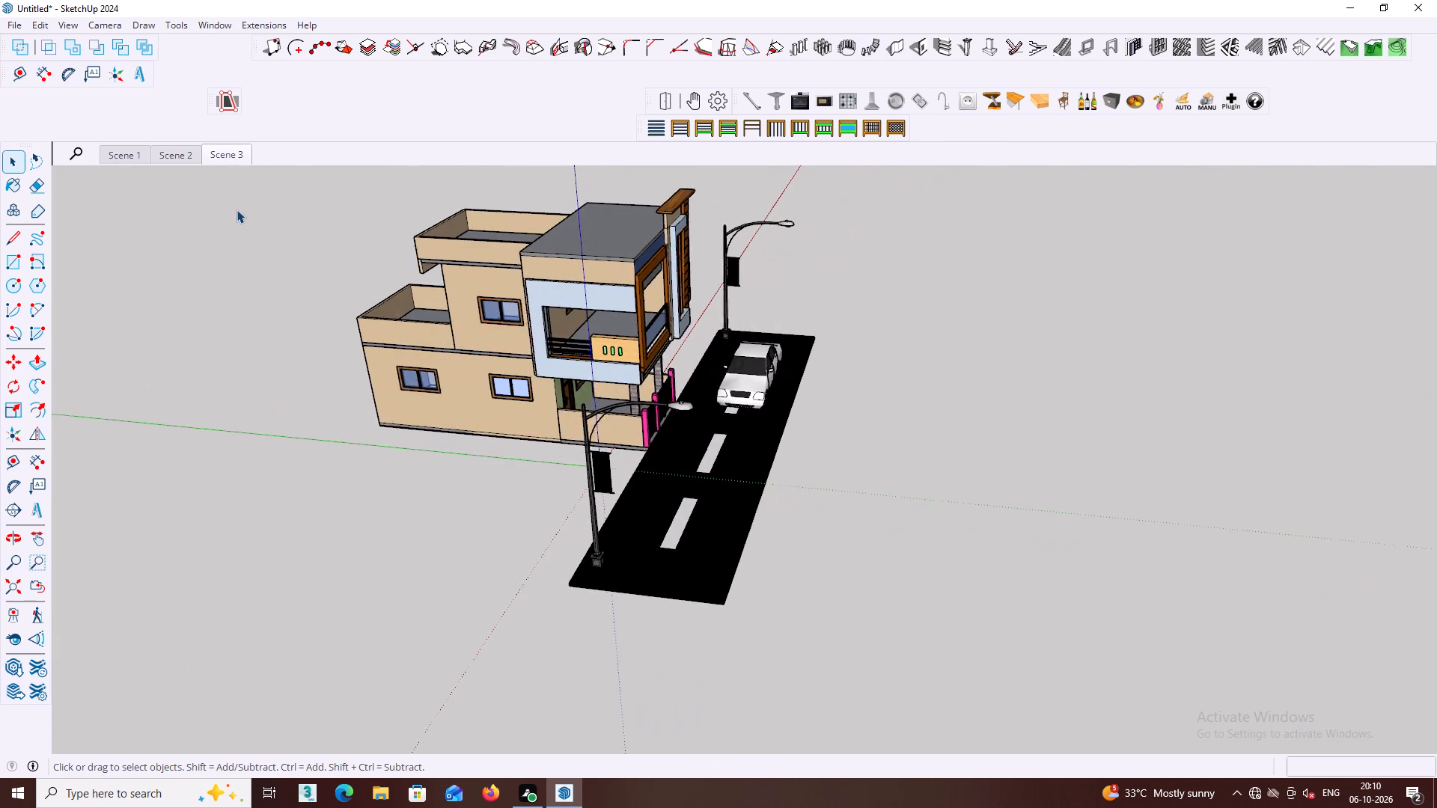
pyautogui.click(244, 148)
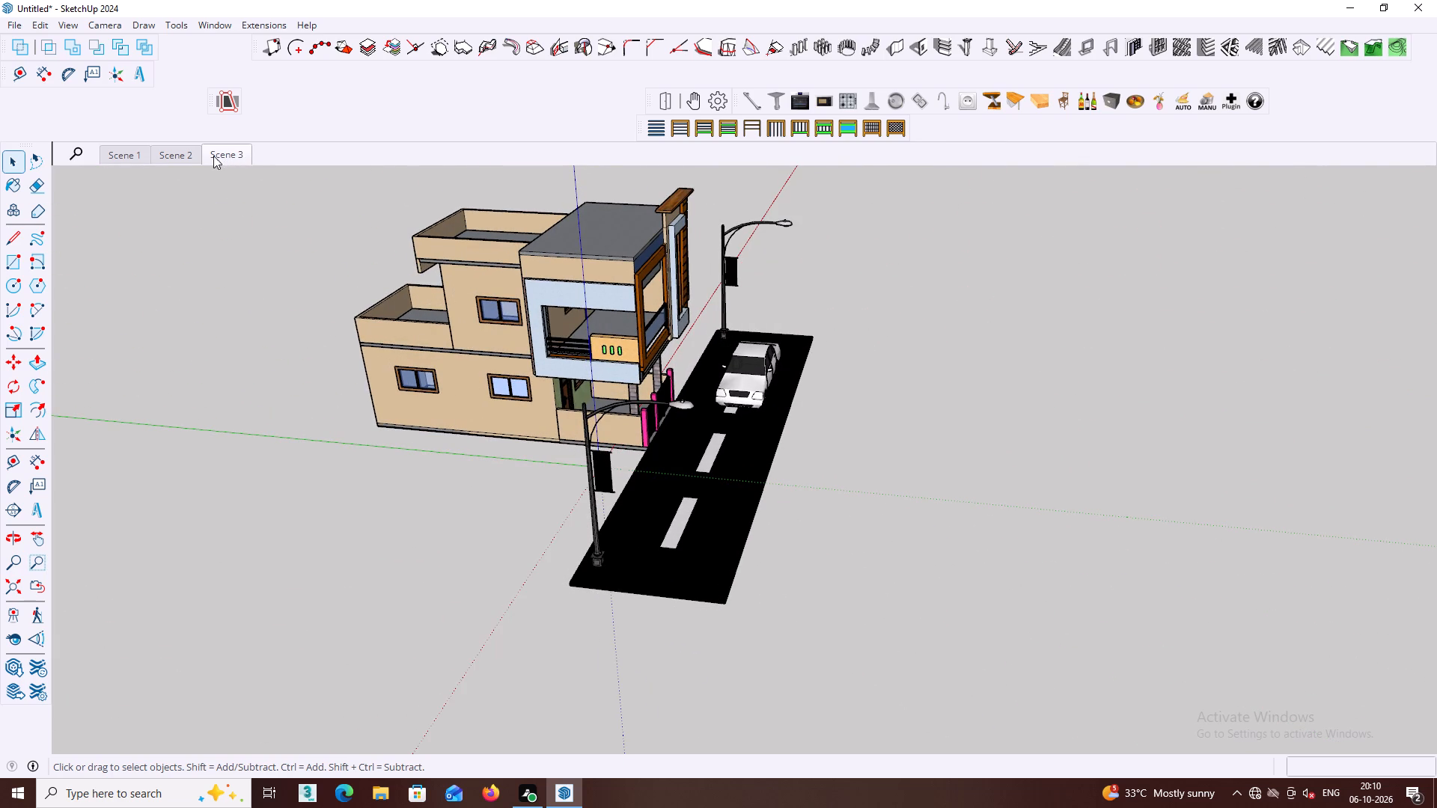
pyautogui.click(191, 156)
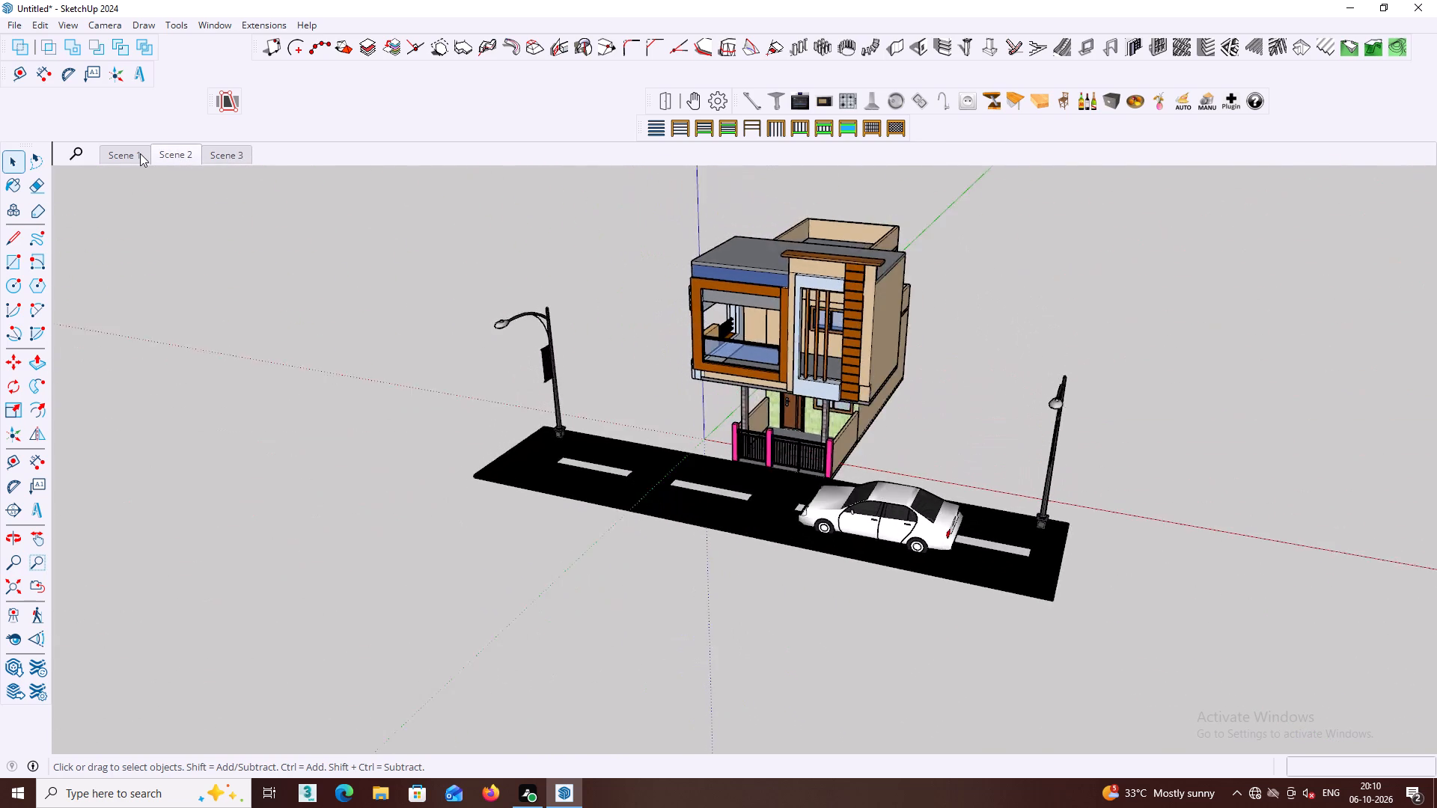
pyautogui.click(140, 153)
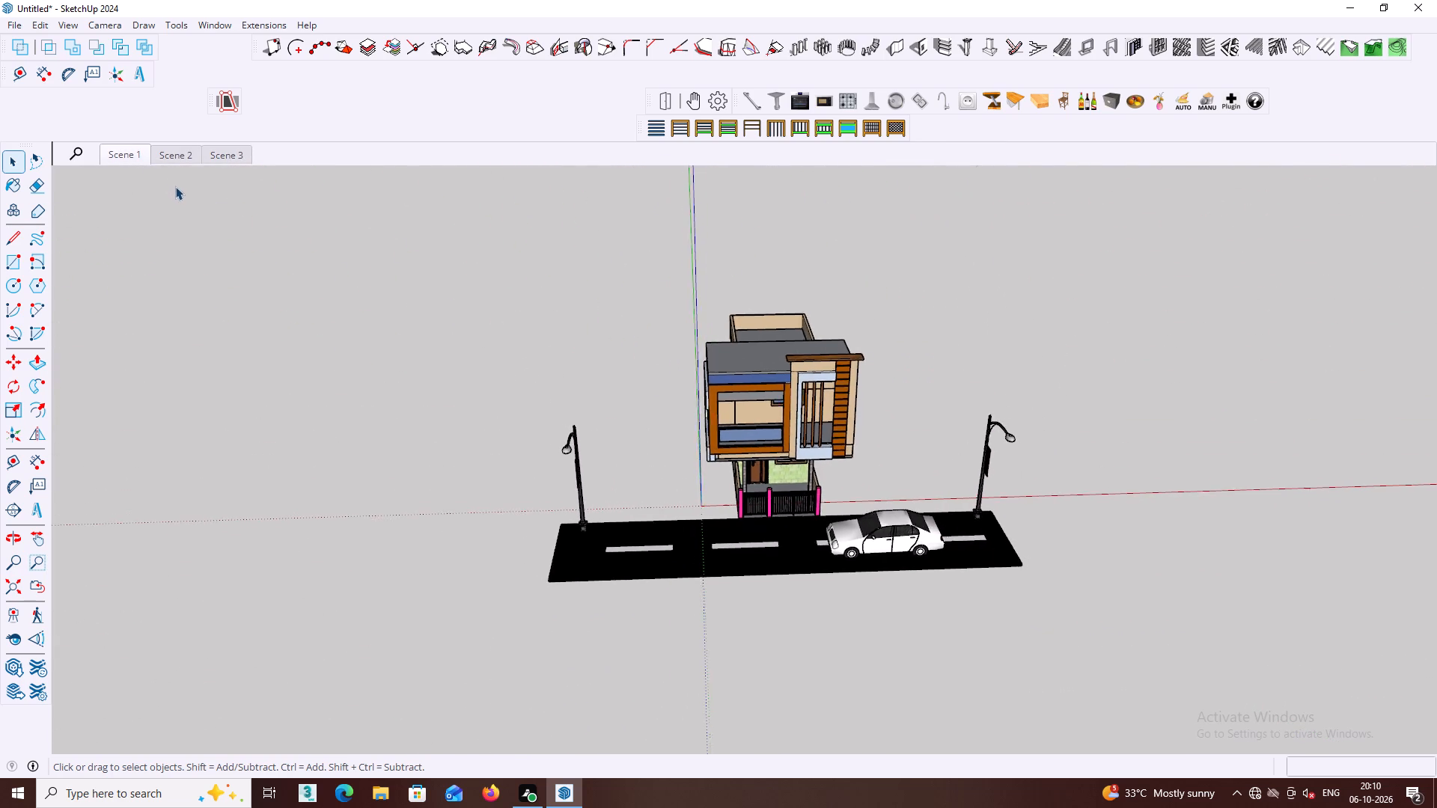
pyautogui.click(216, 153)
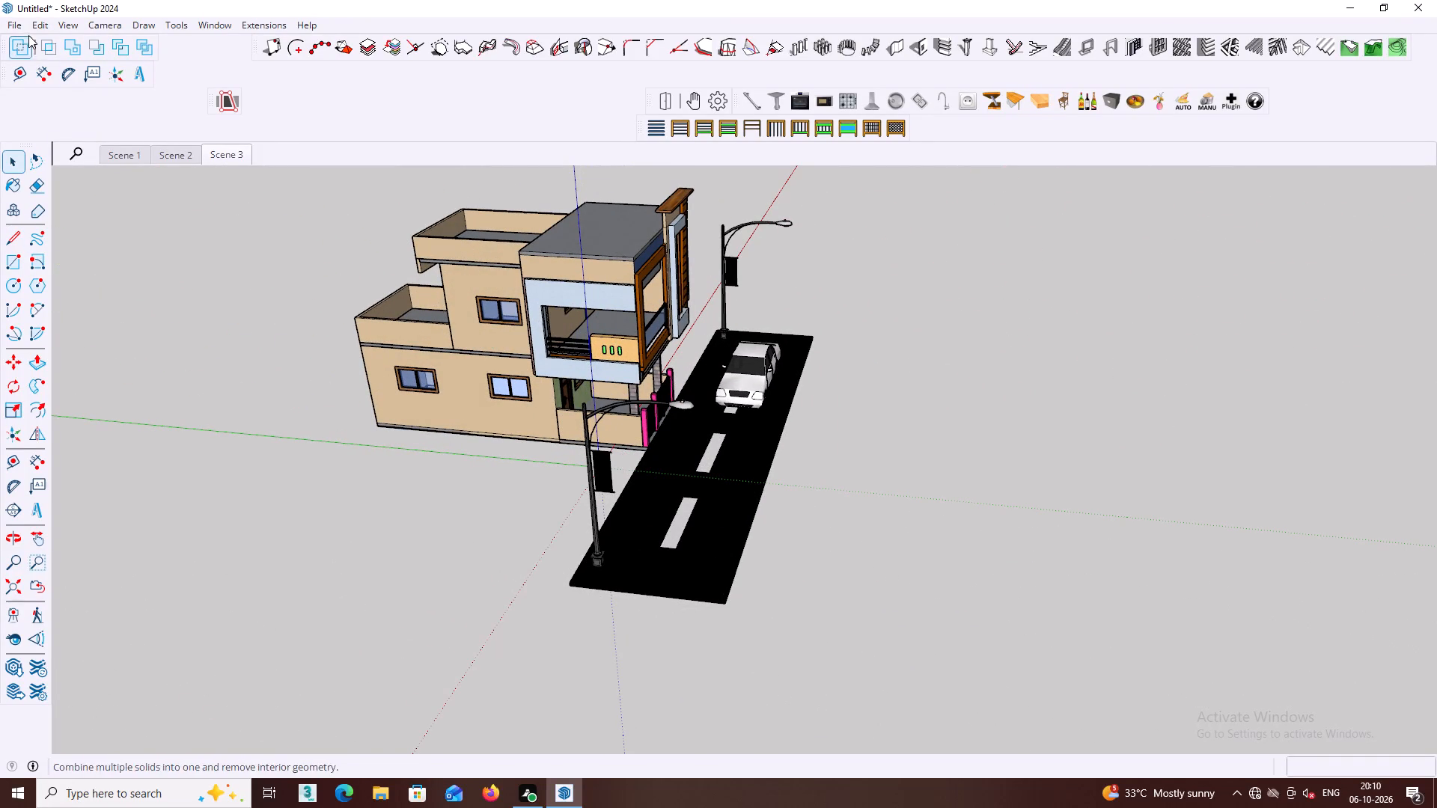
# Add a fourth scene from the same balcony-side view as Scene 3.
pyautogui.click(62, 24)
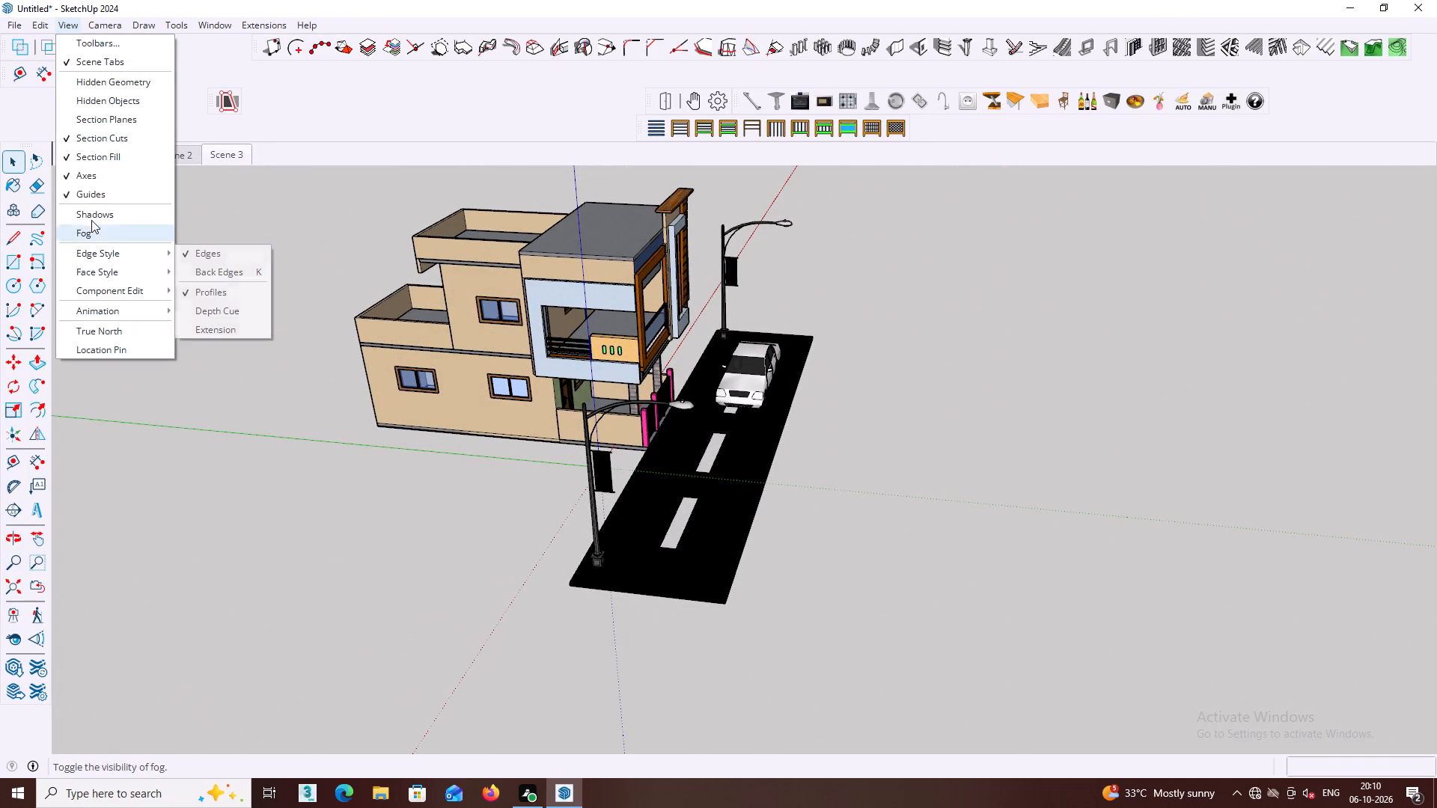
pyautogui.click(109, 311)
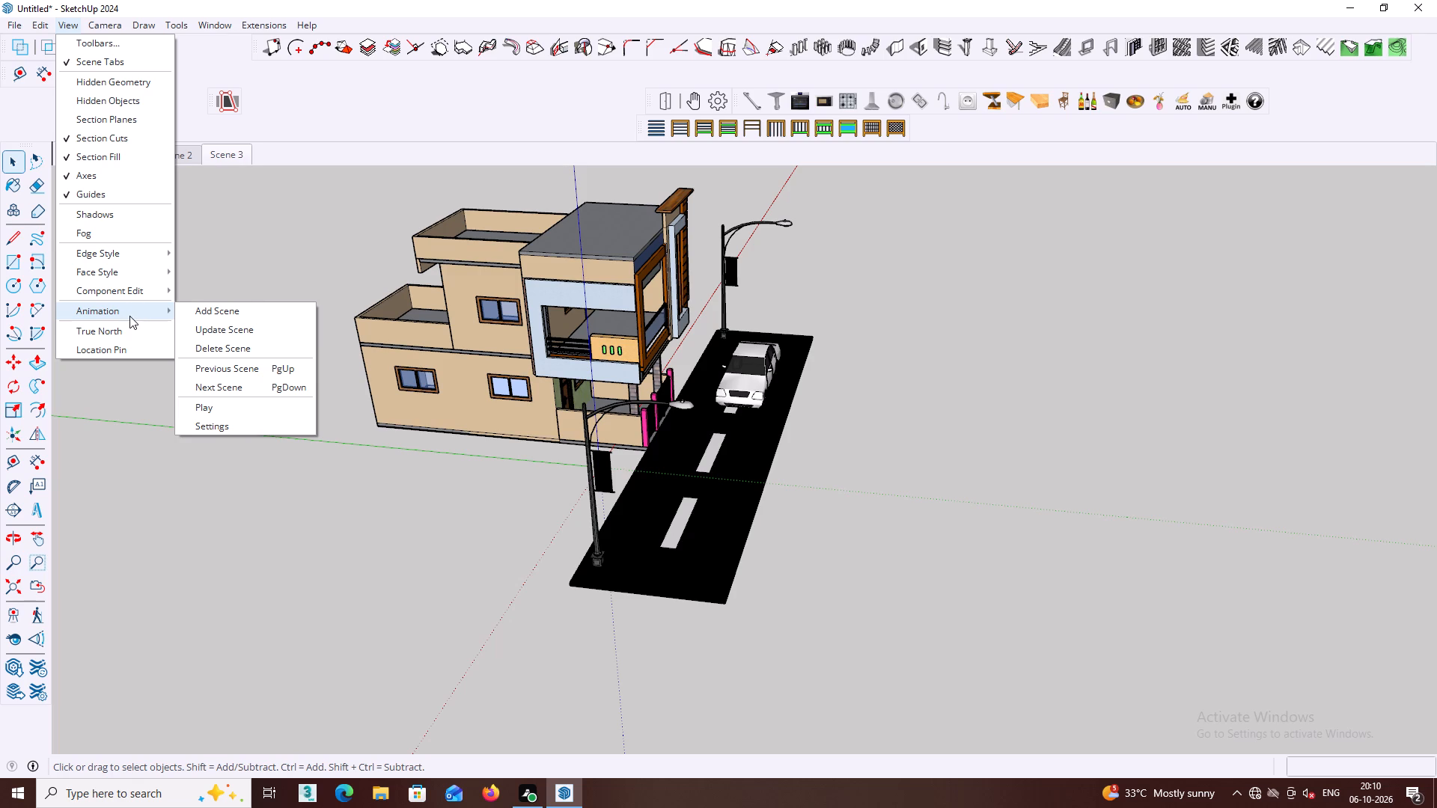
pyautogui.click(219, 311)
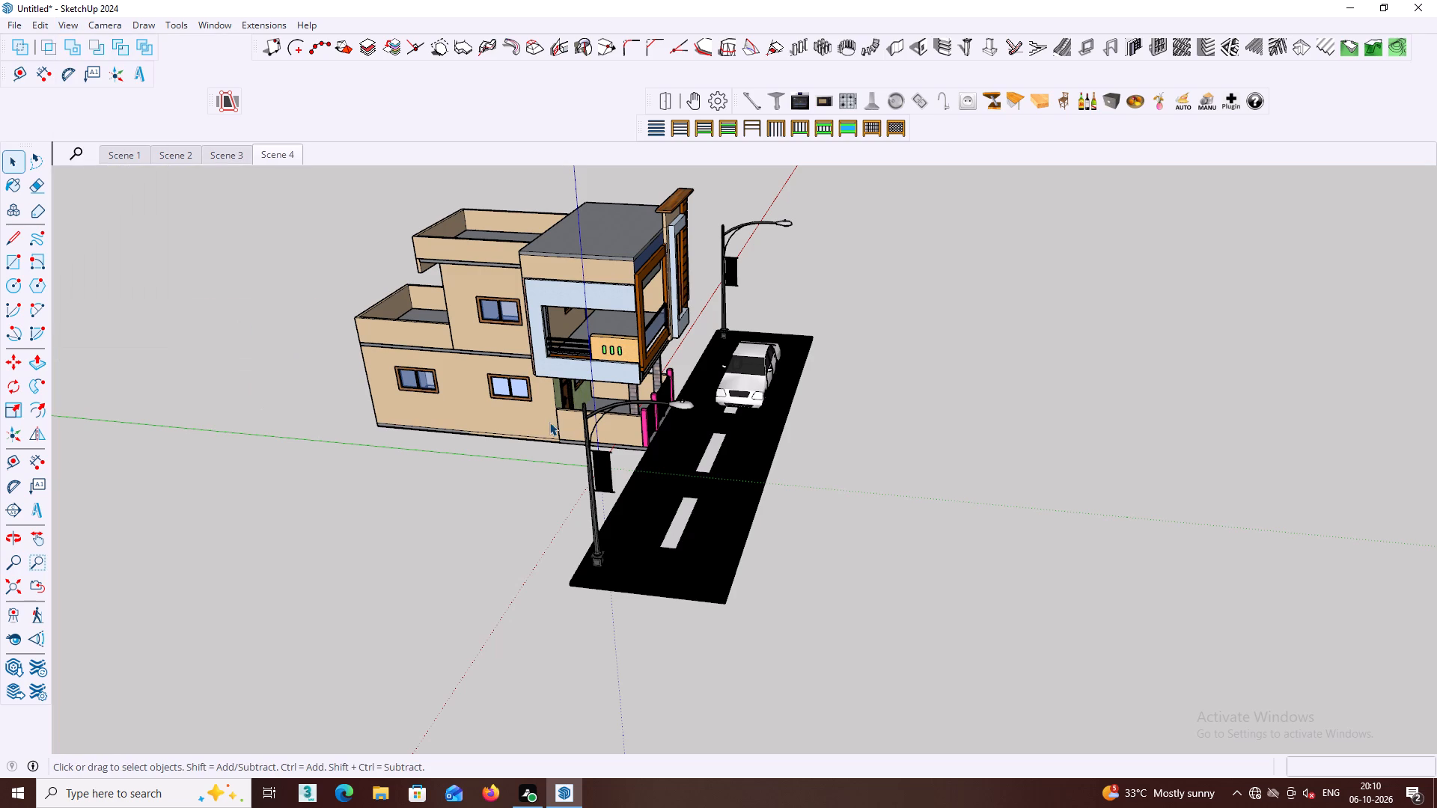
# Examine the ground-floor porch up close, from the side wall round to the entrance door, window, columns and gate.
pyautogui.scroll(1, 578, 434)
pyautogui.middleClick(578, 434)
pyautogui.moveTo(564, 442); pyautogui.dragTo(580, 359, button='middle')
pyautogui.scroll(1, 570, 348)
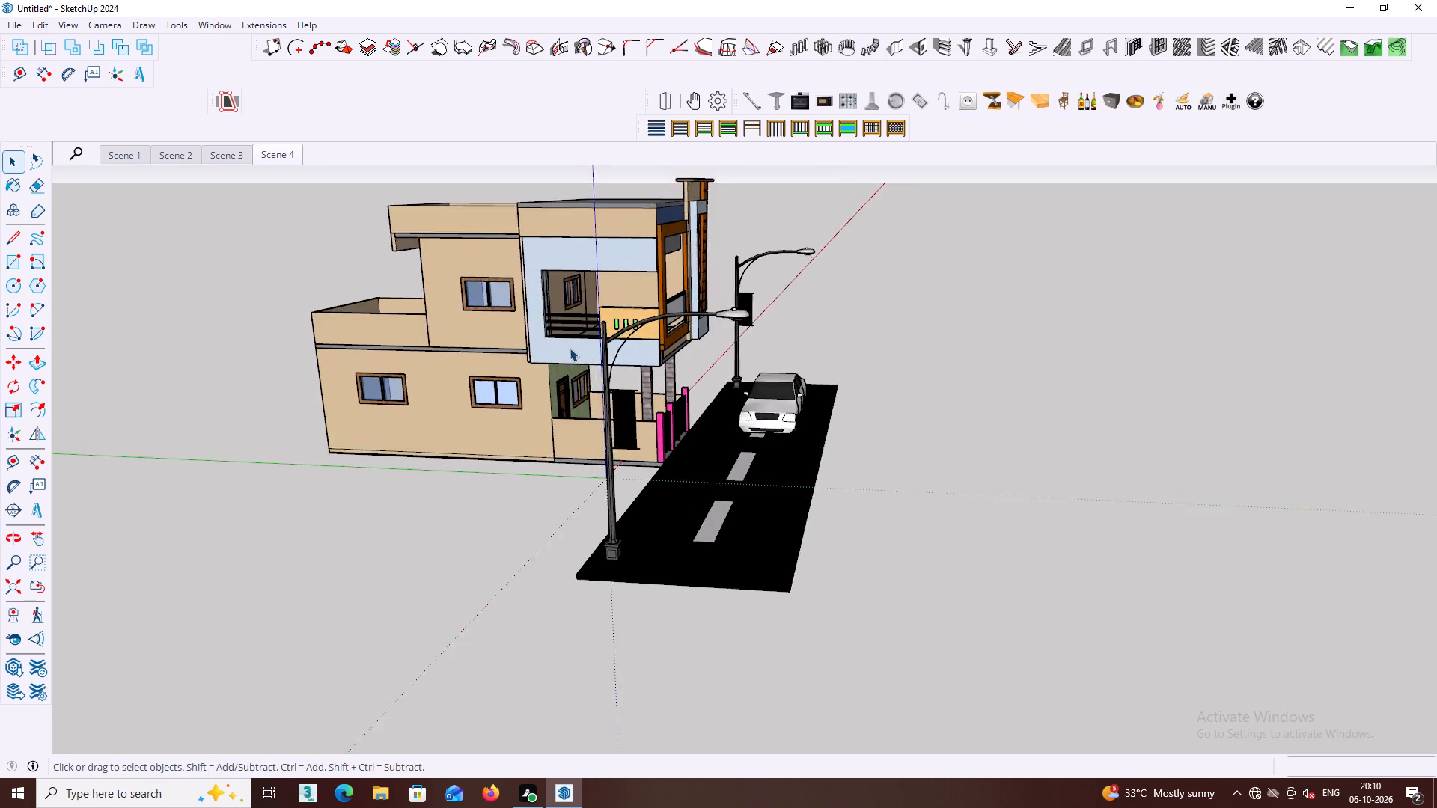
pyautogui.scroll(7, 570, 348)
pyautogui.middleClick(574, 367)
pyautogui.scroll(4, 574, 367)
pyautogui.moveTo(573, 361); pyautogui.dragTo(570, 361, button='middle')
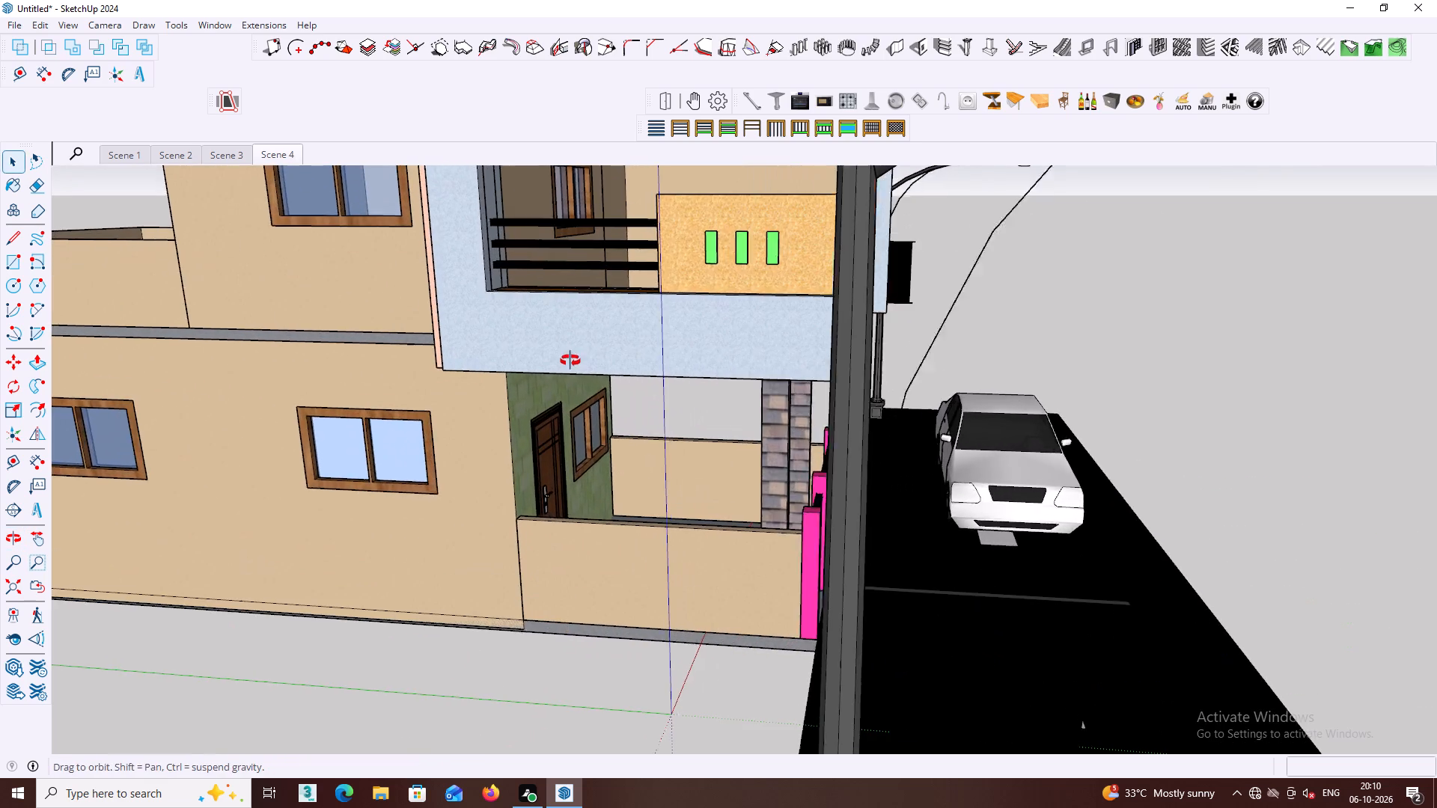
pyautogui.moveTo(570, 361); pyautogui.dragTo(486, 340, button='middle')
pyautogui.scroll(3, 626, 383)
pyautogui.moveTo(621, 405); pyautogui.dragTo(522, 392, button='middle')
pyautogui.moveTo(687, 447); pyautogui.dragTo(518, 444, button='middle')
pyautogui.middleClick(684, 468)
pyautogui.scroll(2, 684, 467)
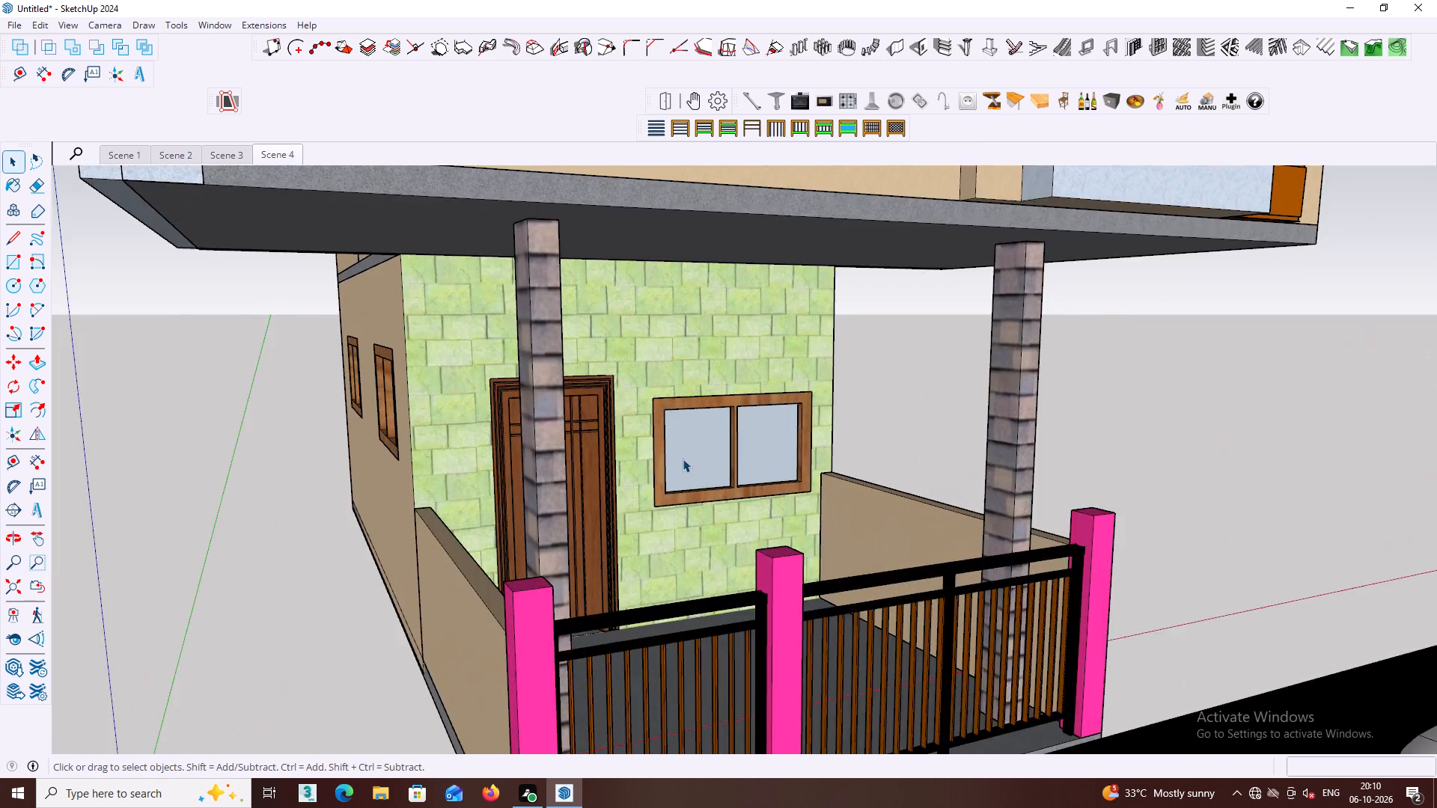
pyautogui.scroll(2, 683, 459)
pyautogui.moveTo(678, 465); pyautogui.dragTo(695, 477, button='middle')
pyautogui.scroll(-8, 696, 478)
pyautogui.middleClick(695, 481)
pyautogui.middleClick(671, 492)
pyautogui.scroll(-2, 635, 426)
# Inspect the upper front balcony with its glass railing and window, and return to Scene 4.
pyautogui.keyDown('shift'); pyautogui.moveTo(624, 341); pyautogui.dragTo(627, 438, button='middle'); pyautogui.keyUp('shift')
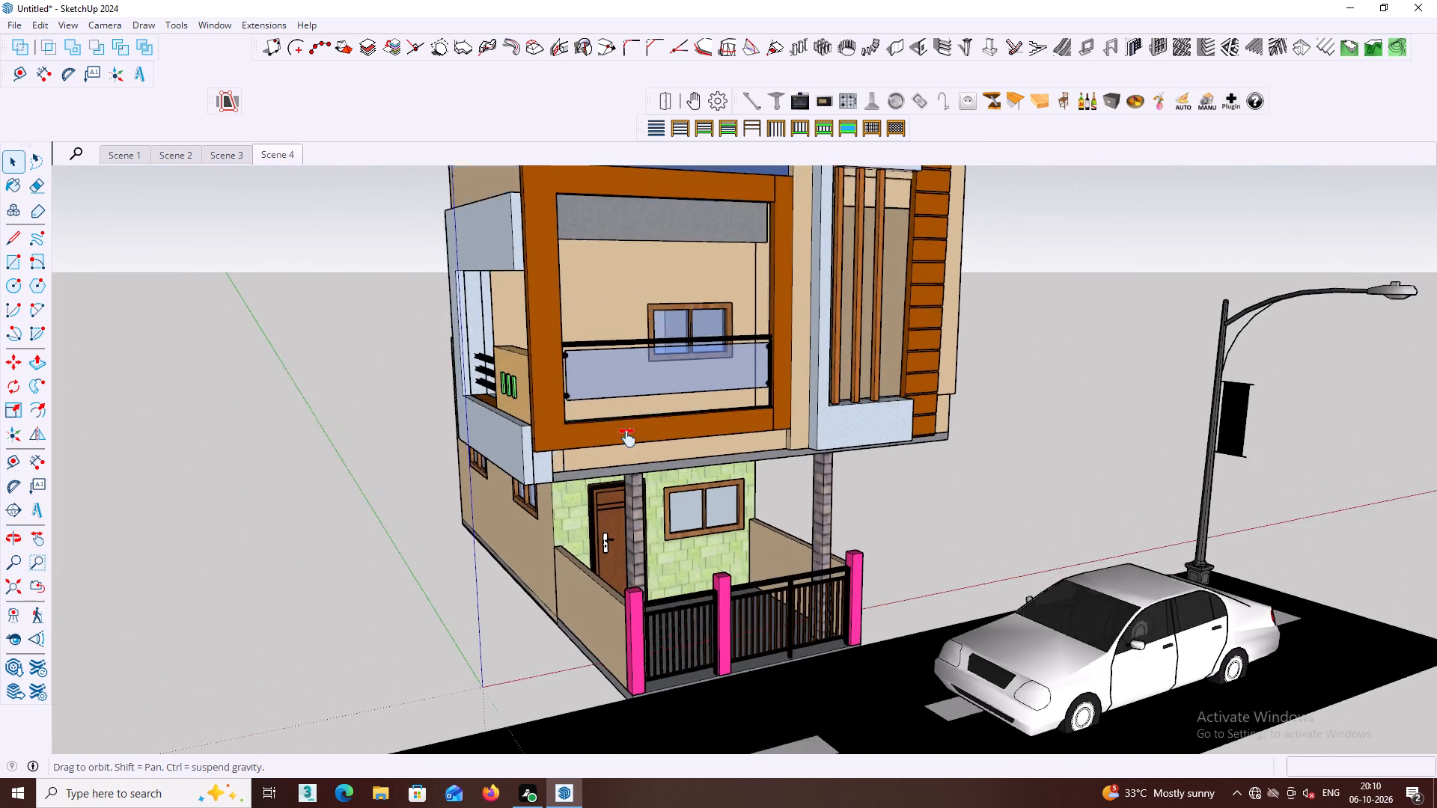
pyautogui.keyDown('shift'); pyautogui.moveTo(627, 438); pyautogui.dragTo(627, 492, button='middle'); pyautogui.keyUp('shift')
pyautogui.scroll(7, 623, 463)
pyautogui.middleClick(623, 462)
pyautogui.middleClick(626, 456)
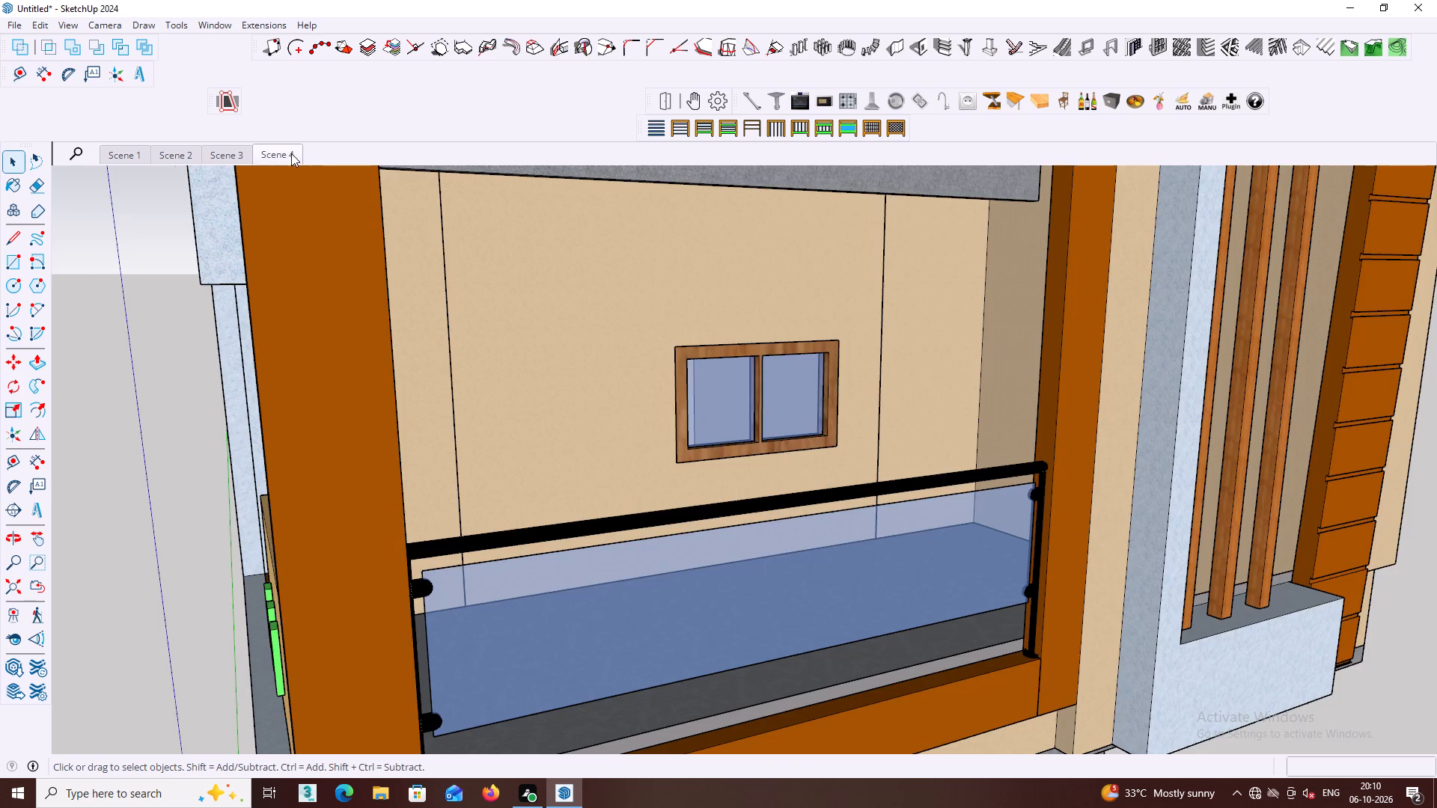
pyautogui.click(291, 153)
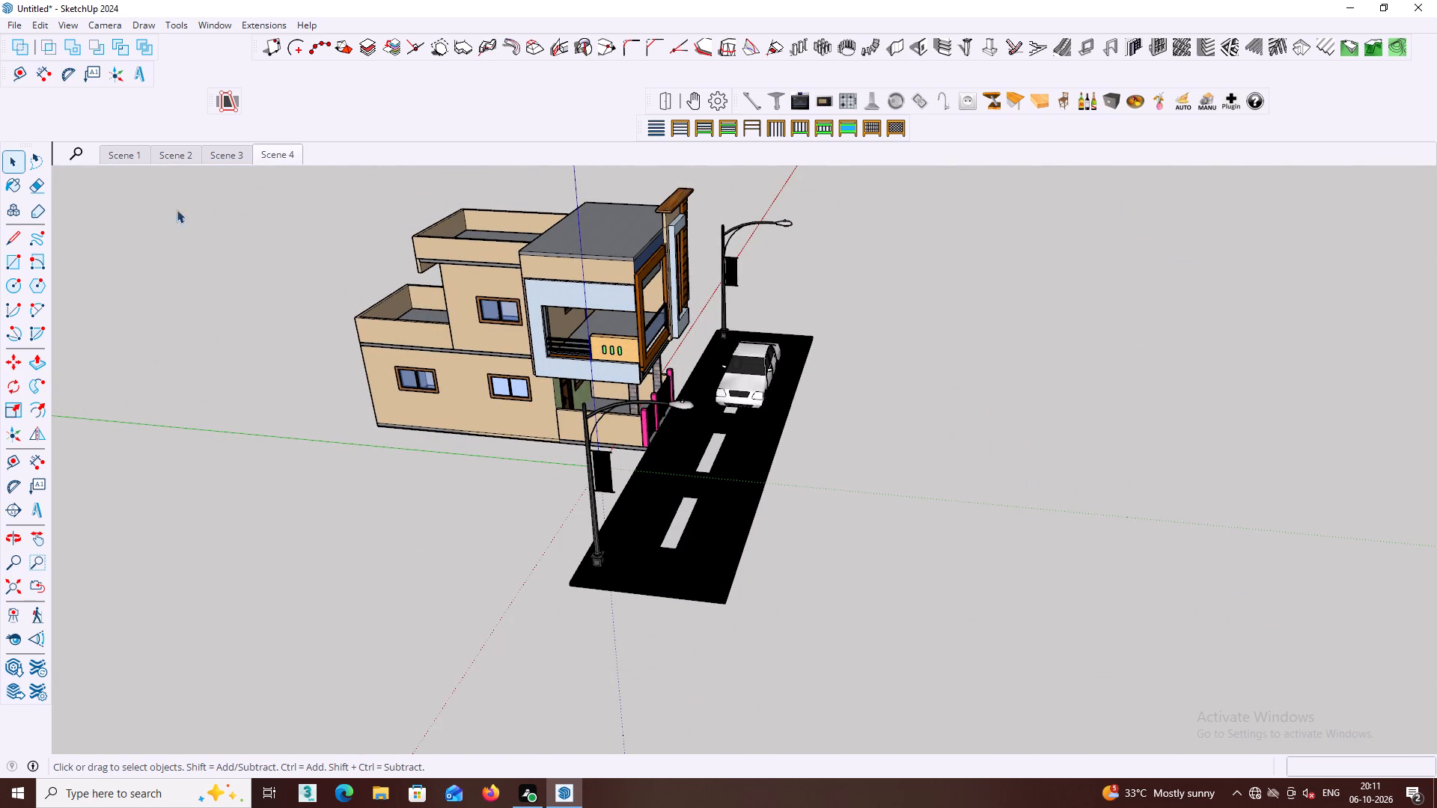
# Examine the porch side wall and entrance up close, and back out to the whole house from a low balcony-side angle.
pyautogui.moveTo(360, 292); pyautogui.dragTo(257, 290, button='middle')
pyautogui.moveTo(386, 312); pyautogui.dragTo(131, 247, button='middle')
pyautogui.moveTo(445, 318); pyautogui.dragTo(690, 370, button='middle')
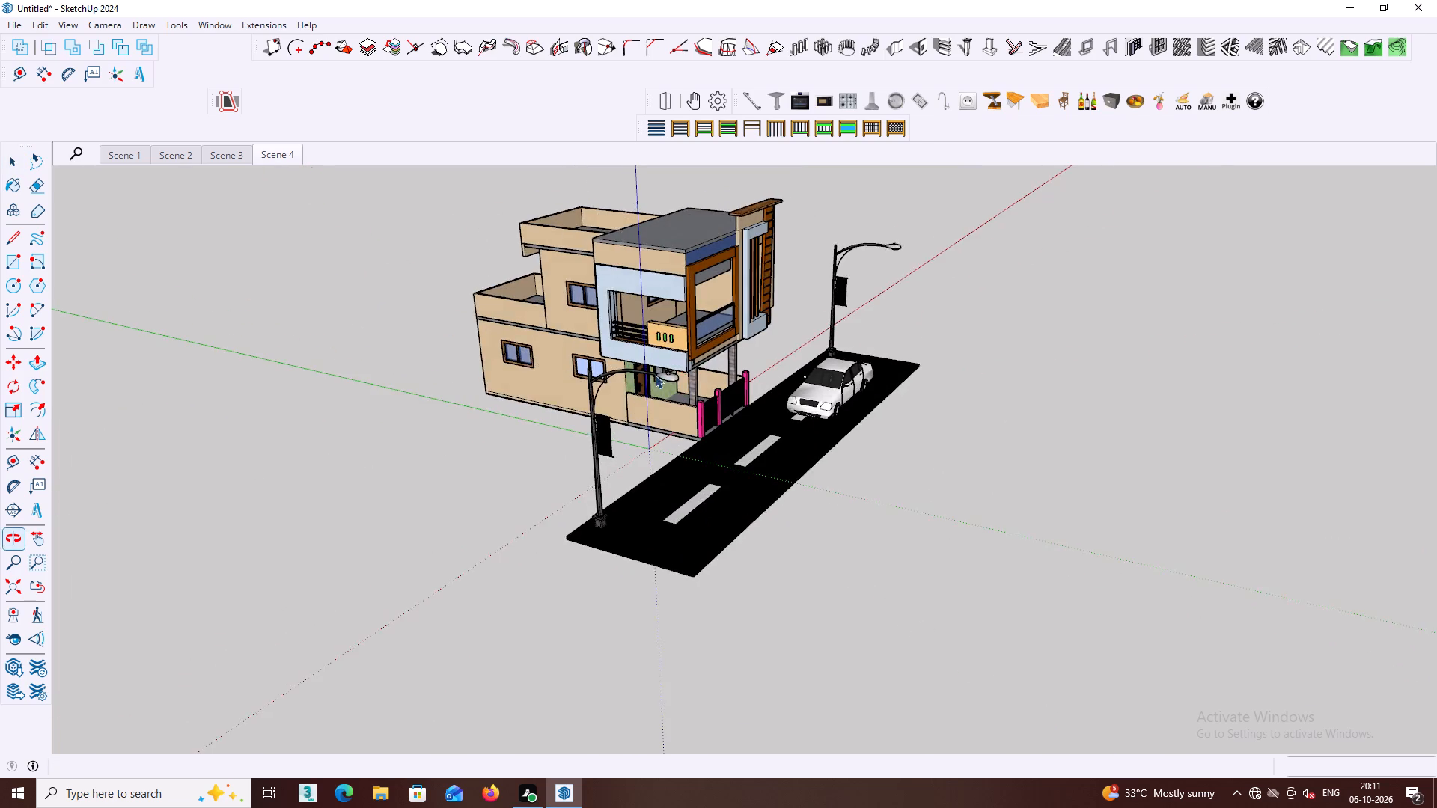
pyautogui.scroll(17, 658, 370)
pyautogui.moveTo(646, 367); pyautogui.dragTo(624, 227, button='middle')
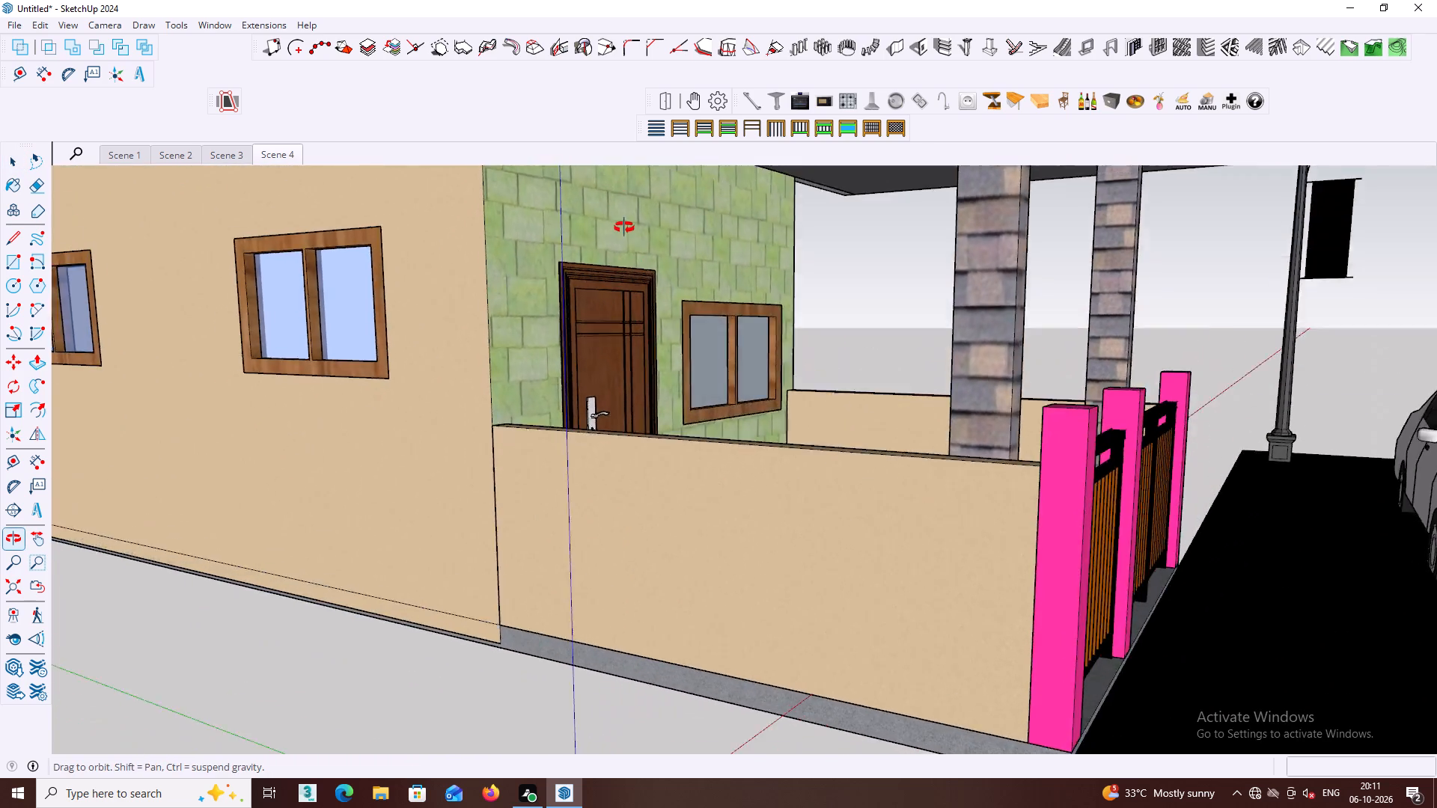
pyautogui.moveTo(624, 227); pyautogui.dragTo(731, 308, button='middle')
pyautogui.scroll(-2, 658, 293)
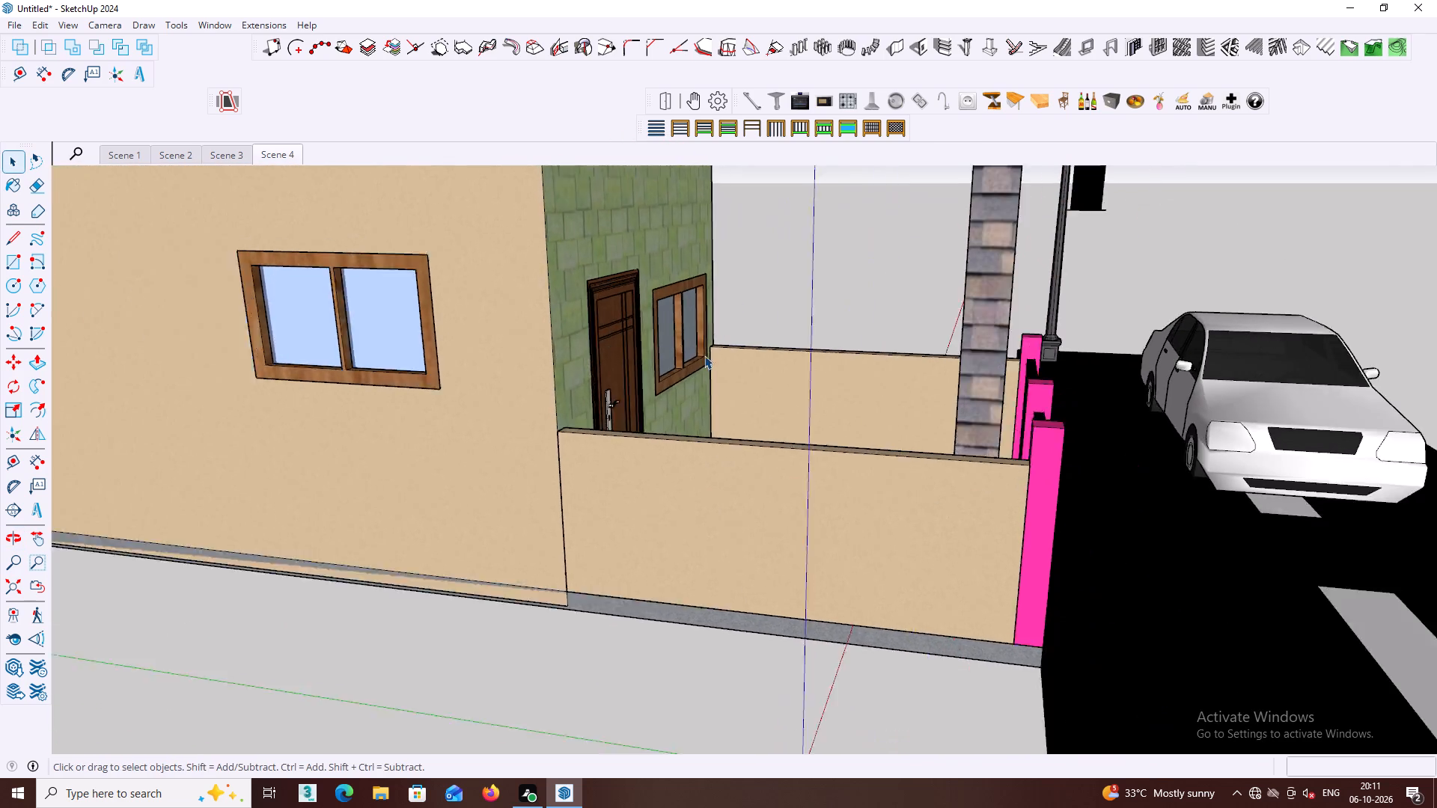
pyautogui.scroll(-17, 704, 355)
pyautogui.scroll(-2, 323, 348)
pyautogui.moveTo(329, 351); pyautogui.dragTo(382, 349, button='middle')
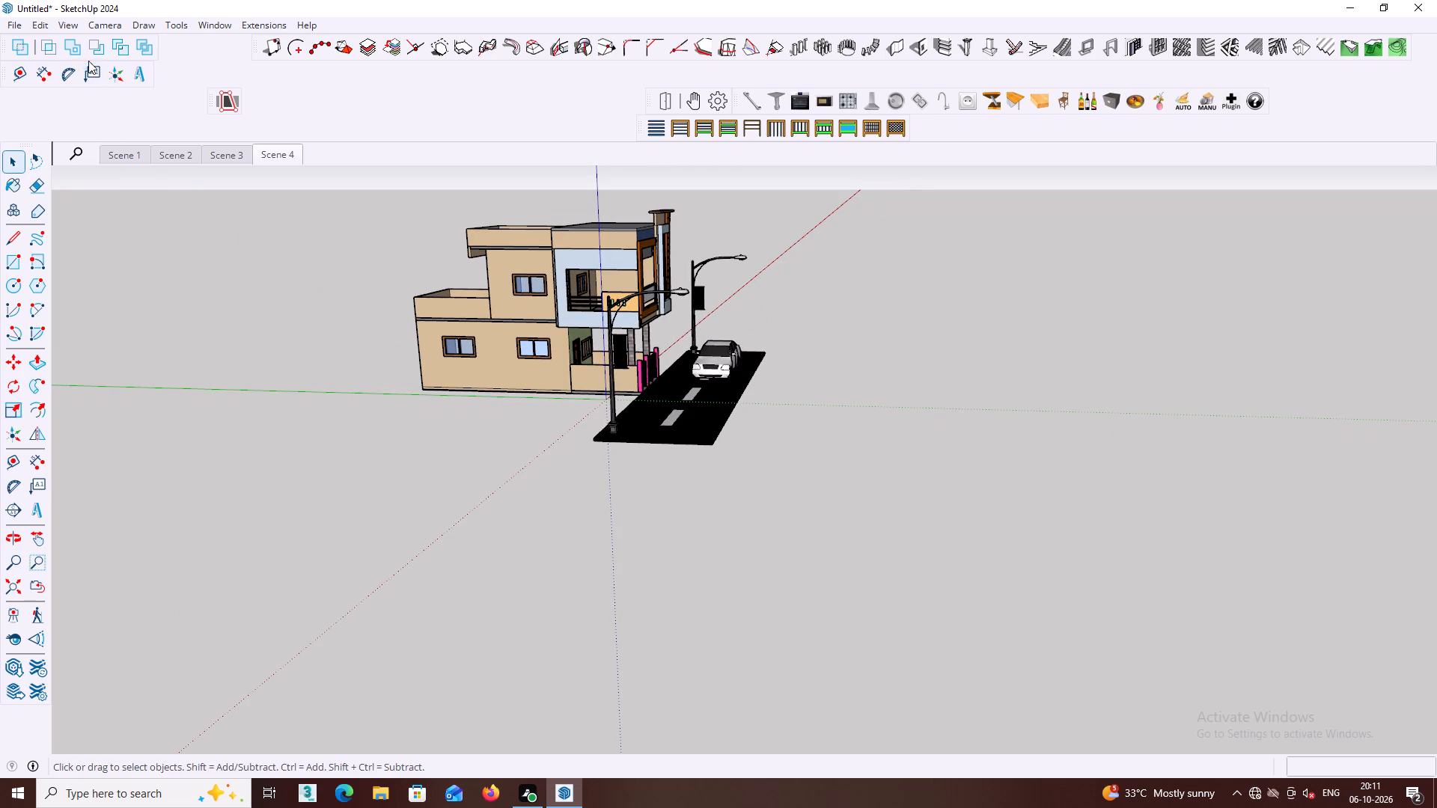
# Add a fifth scene from the current low balcony-side view of the whole house and street.
pyautogui.click(68, 29)
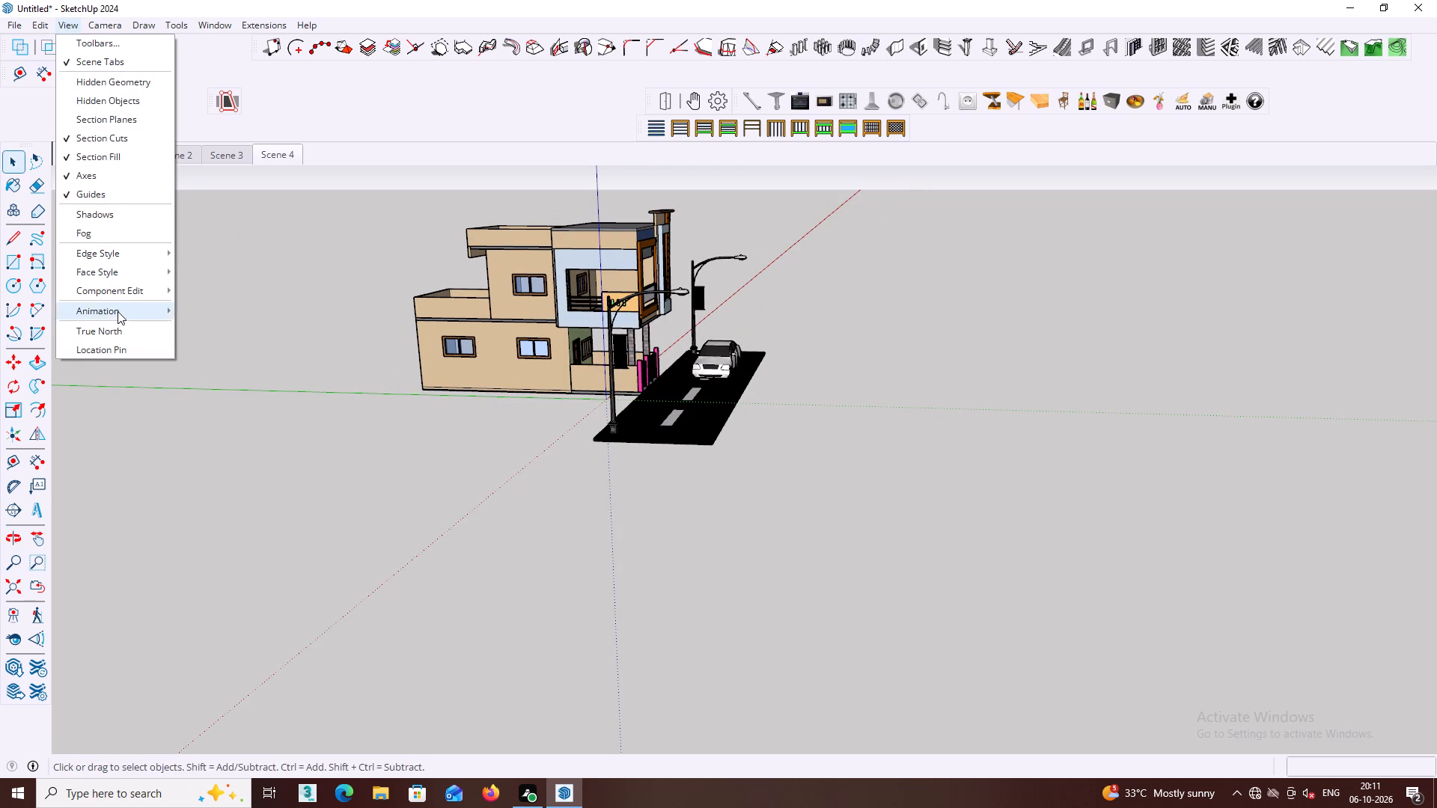
pyautogui.click(116, 313)
pyautogui.click(253, 309)
# Examine the upper side balcony up close, with its black railing bars, textured parapet and inner window, and return to Scene 5.
pyautogui.moveTo(627, 421); pyautogui.dragTo(629, 406, button='middle')
pyautogui.scroll(1, 629, 407)
pyautogui.moveTo(629, 406); pyautogui.dragTo(631, 400, button='middle')
pyautogui.scroll(10, 629, 403)
pyautogui.moveTo(538, 335); pyautogui.dragTo(544, 383, button='middle')
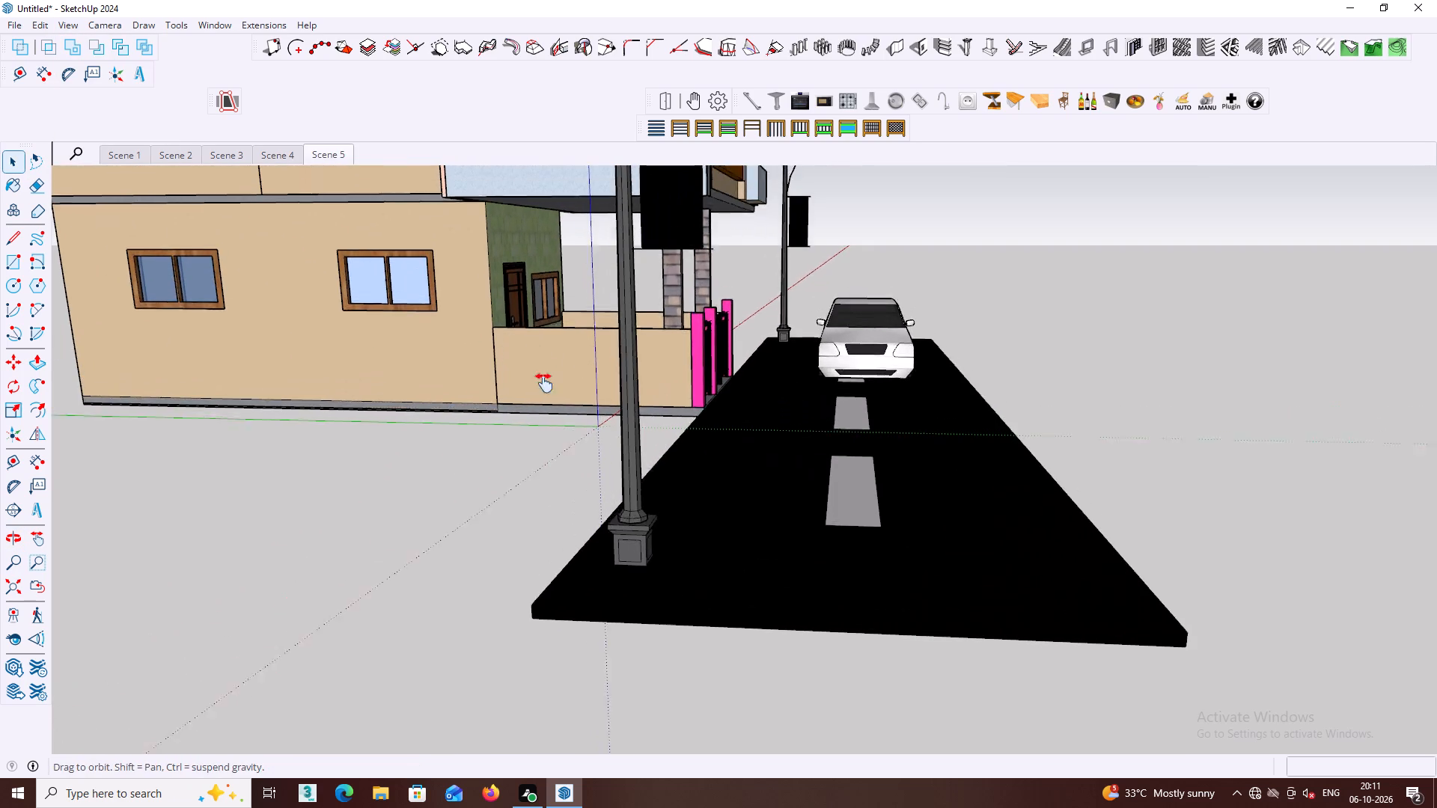
pyautogui.moveTo(544, 383); pyautogui.dragTo(561, 459, button='middle')
pyautogui.keyDown('shift'); pyautogui.scroll(4, 557, 473); pyautogui.keyUp('shift')
pyautogui.keyDown('shift'); pyautogui.middleClick(570, 409); pyautogui.keyUp('shift')
pyautogui.keyDown('shift'); pyautogui.moveTo(570, 405); pyautogui.dragTo(591, 540, button='middle'); pyautogui.keyUp('shift')
pyautogui.keyDown('shift'); pyautogui.moveTo(582, 514); pyautogui.dragTo(598, 640, button='middle'); pyautogui.keyUp('shift')
pyautogui.keyDown('shift'); pyautogui.scroll(2, 591, 555); pyautogui.keyUp('shift')
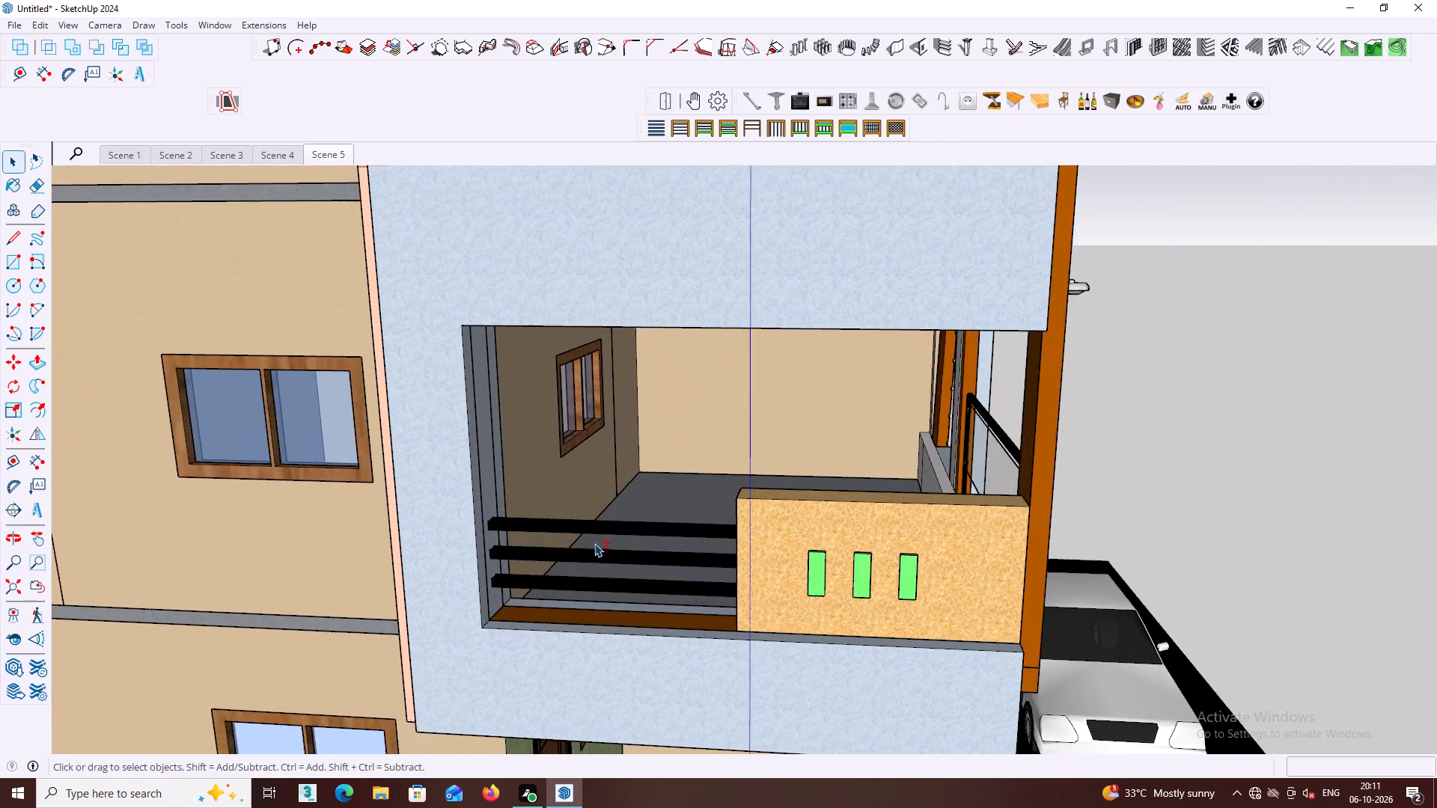
pyautogui.keyDown('shift'); pyautogui.scroll(3, 594, 543); pyautogui.keyUp('shift')
pyautogui.keyDown('shift'); pyautogui.moveTo(596, 494); pyautogui.dragTo(593, 438, button='middle'); pyautogui.keyUp('shift')
pyautogui.scroll(3, 593, 441)
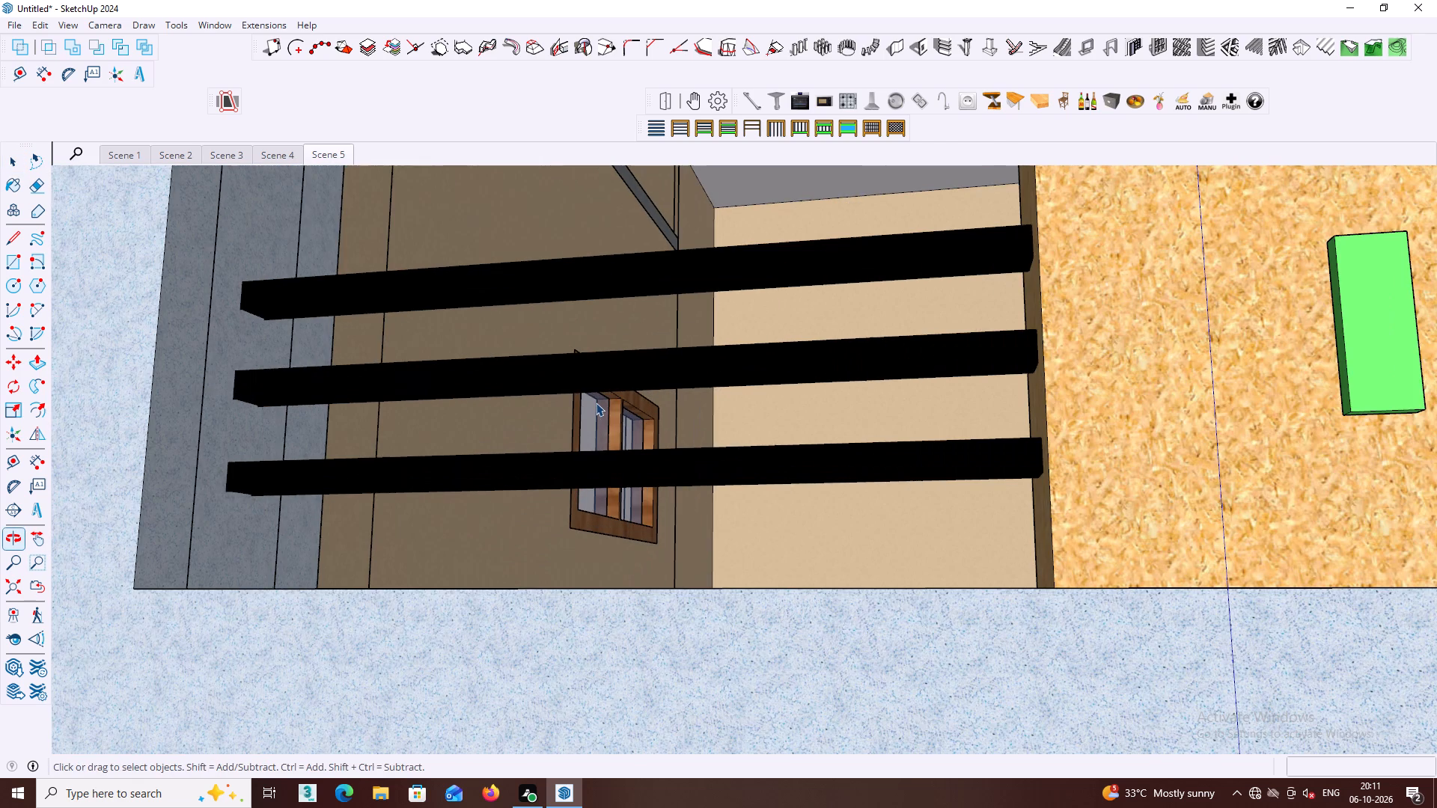
pyautogui.click(330, 154)
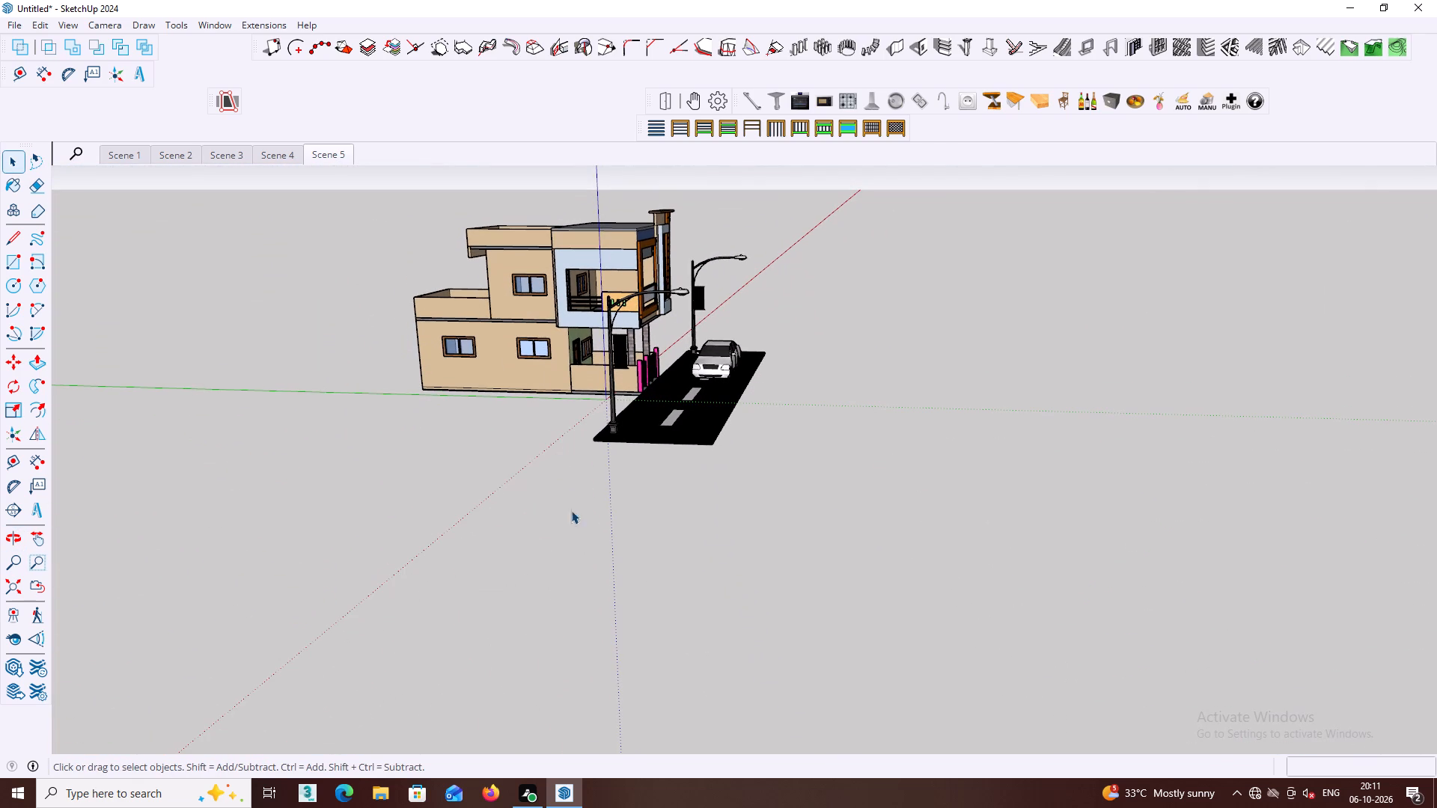
pyautogui.click(329, 151)
pyautogui.click(333, 156)
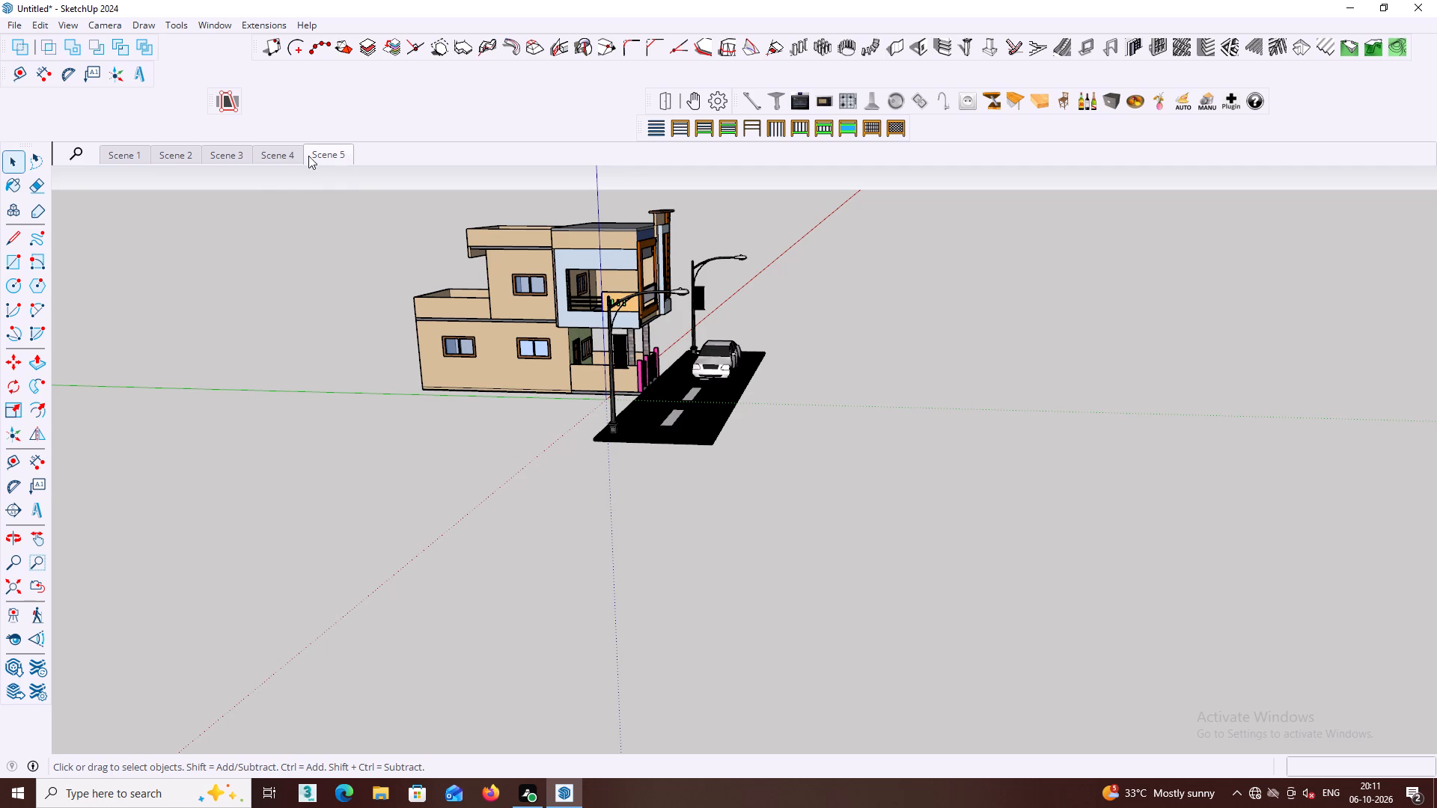
# Review the saved camera views from Scene 5 back through Scenes 4, 3 and 2, ending on Scene 1.
pyautogui.click(295, 156)
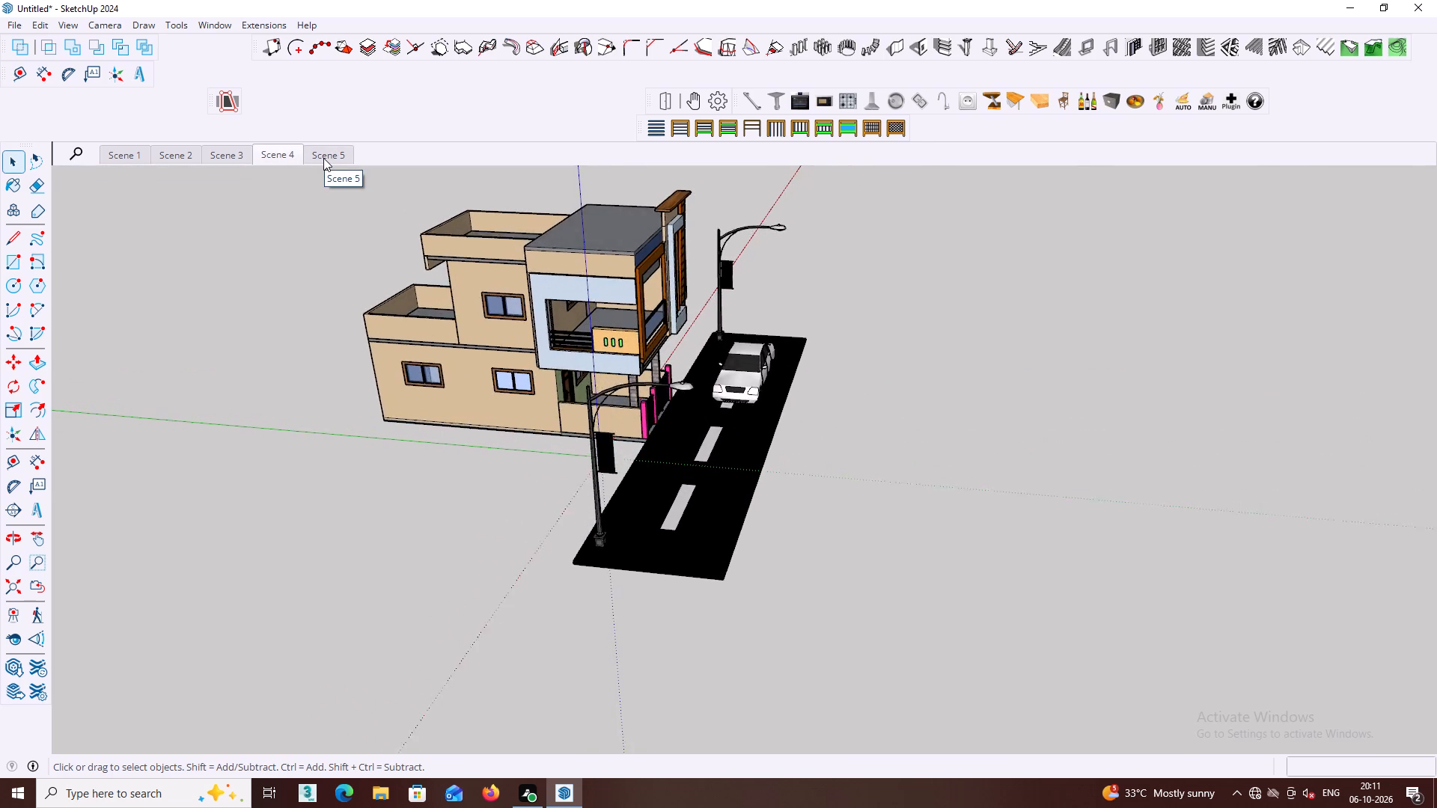
pyautogui.click(326, 158)
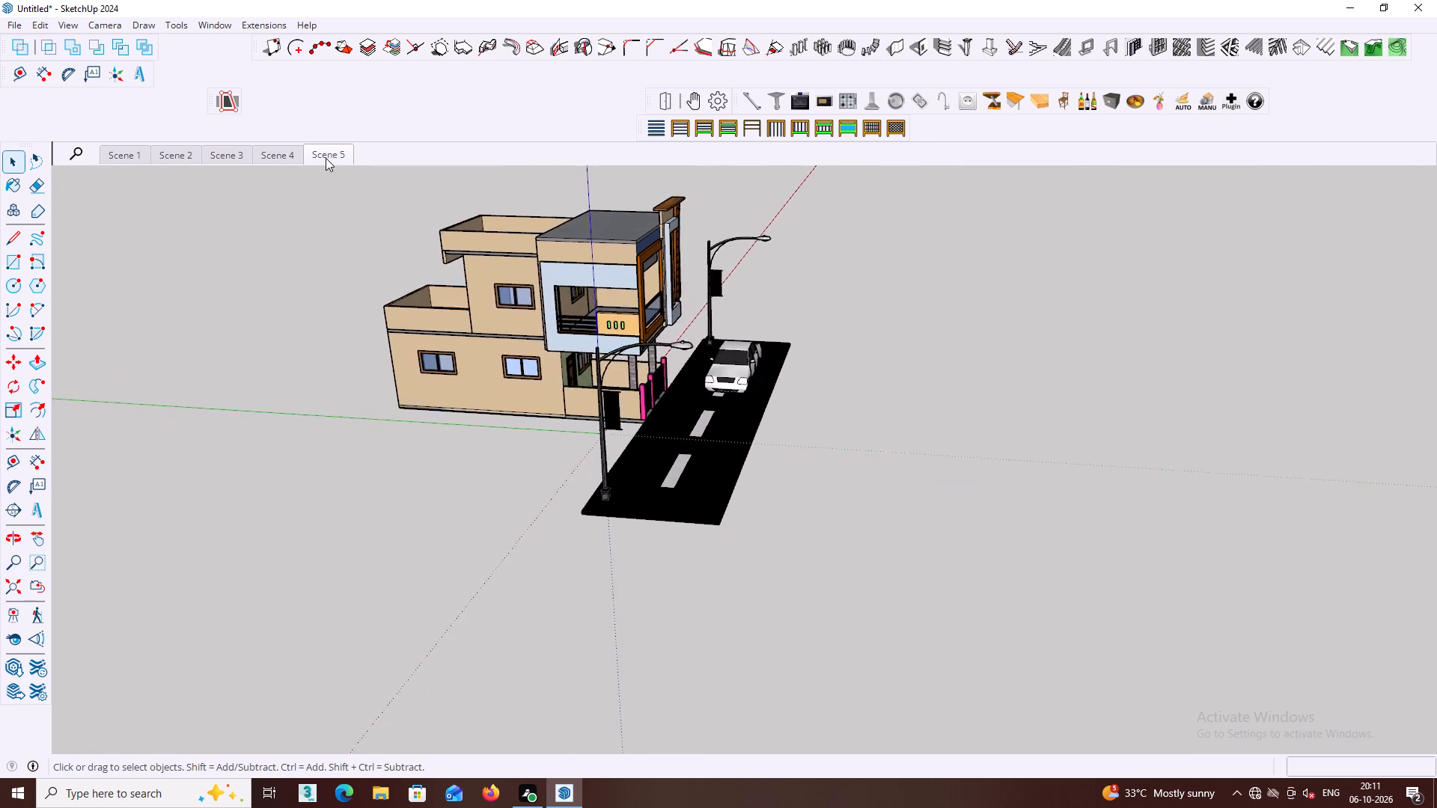
pyautogui.click(287, 157)
pyautogui.click(245, 157)
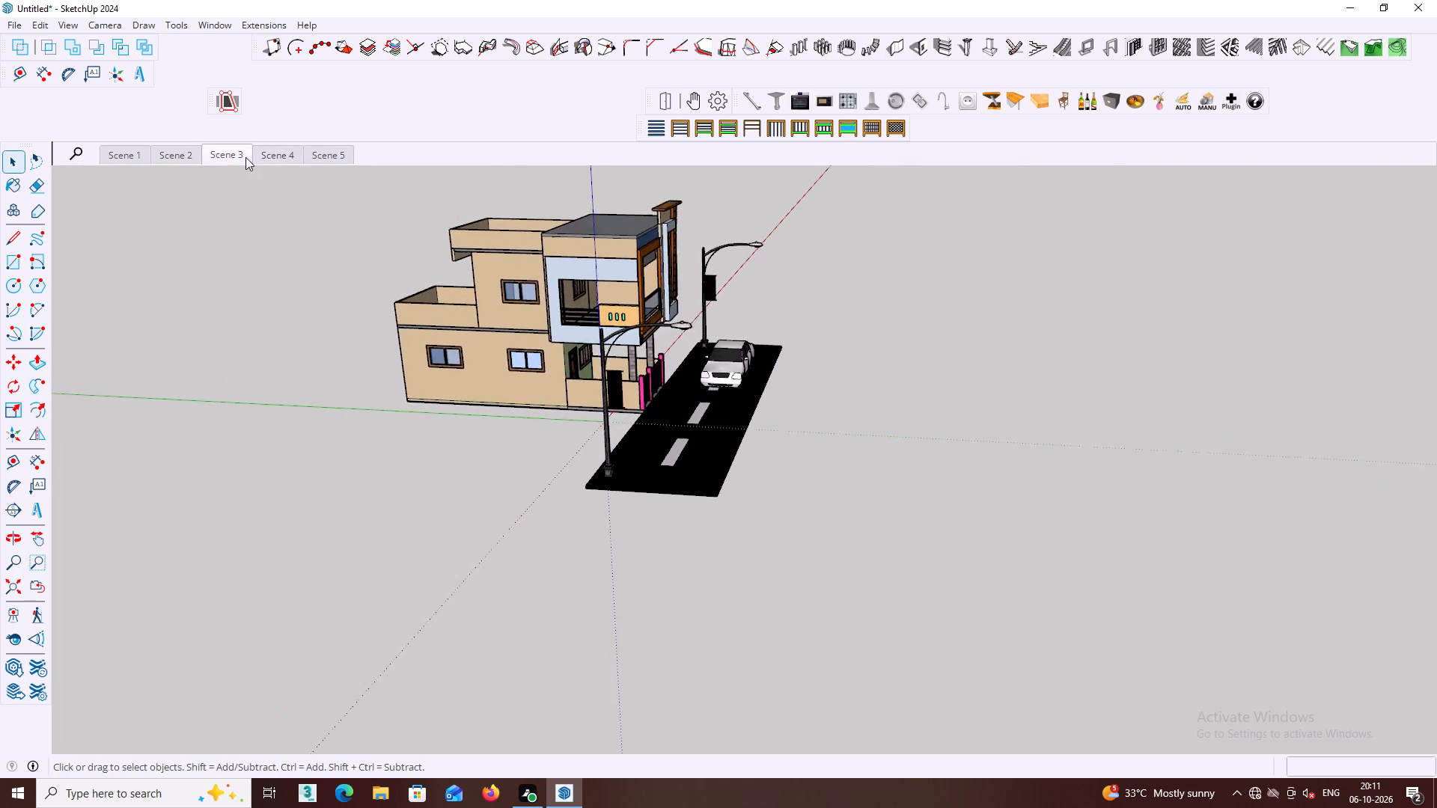
pyautogui.click(189, 159)
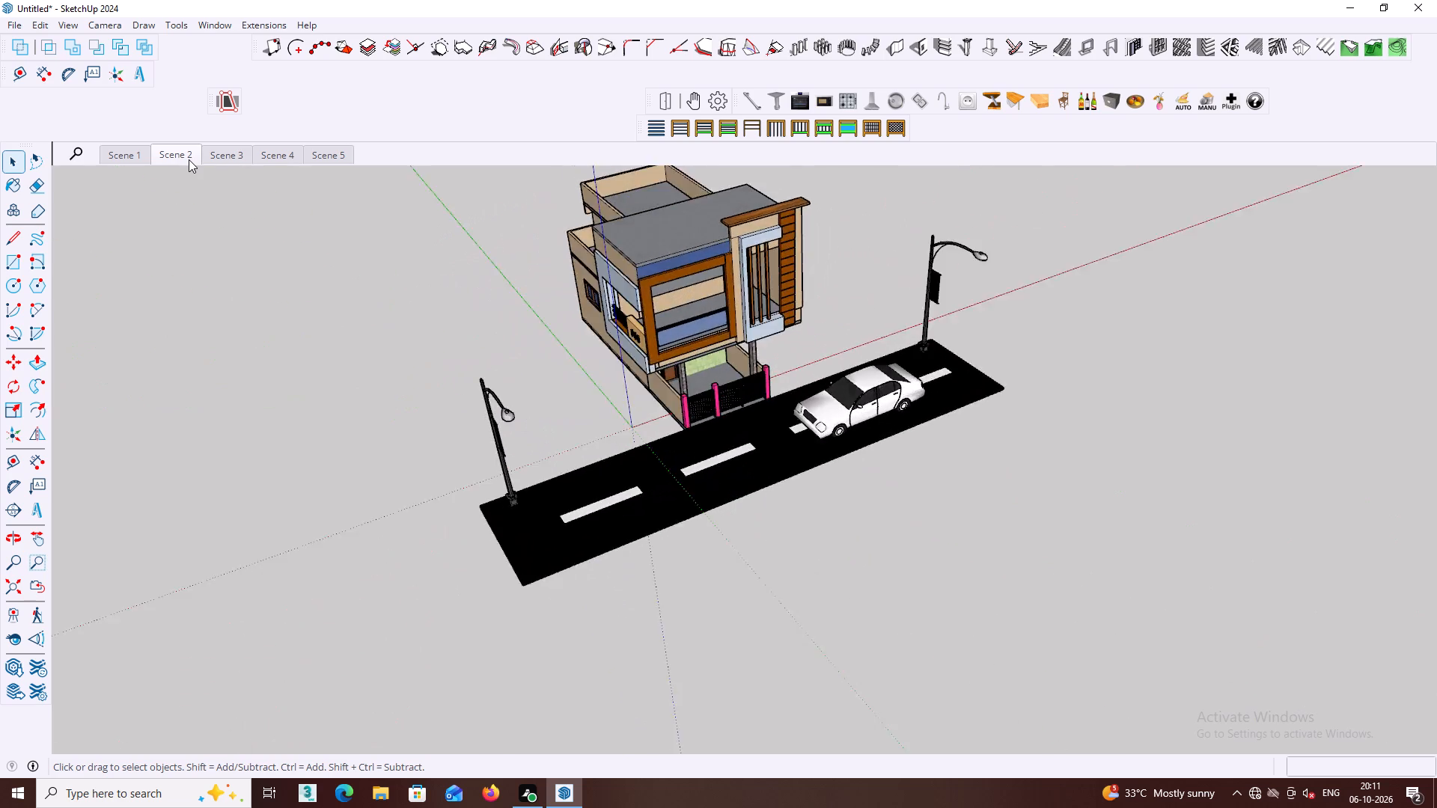
pyautogui.click(135, 153)
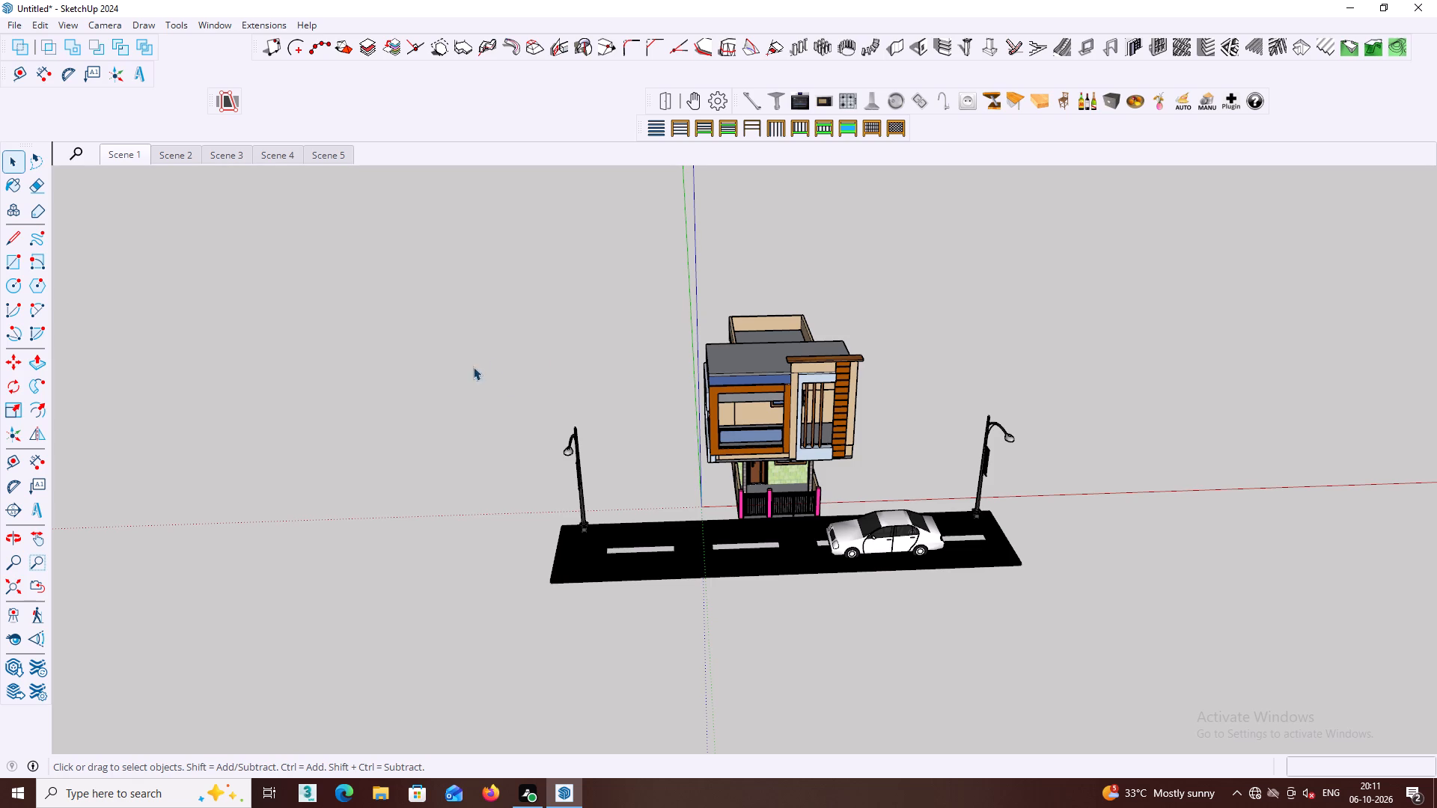
pyautogui.moveTo(695, 506); pyautogui.dragTo(689, 410, button='middle')
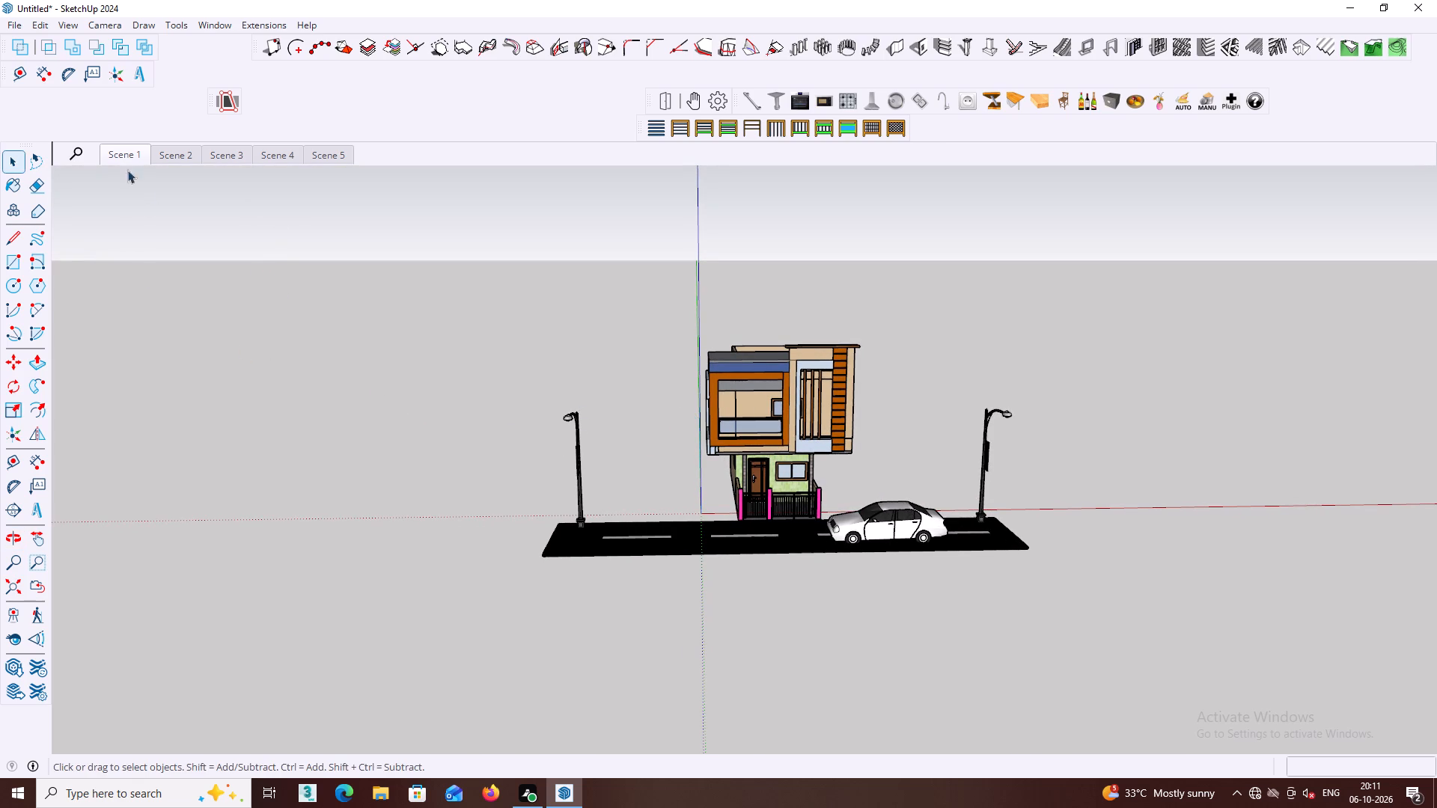
pyautogui.click(117, 153)
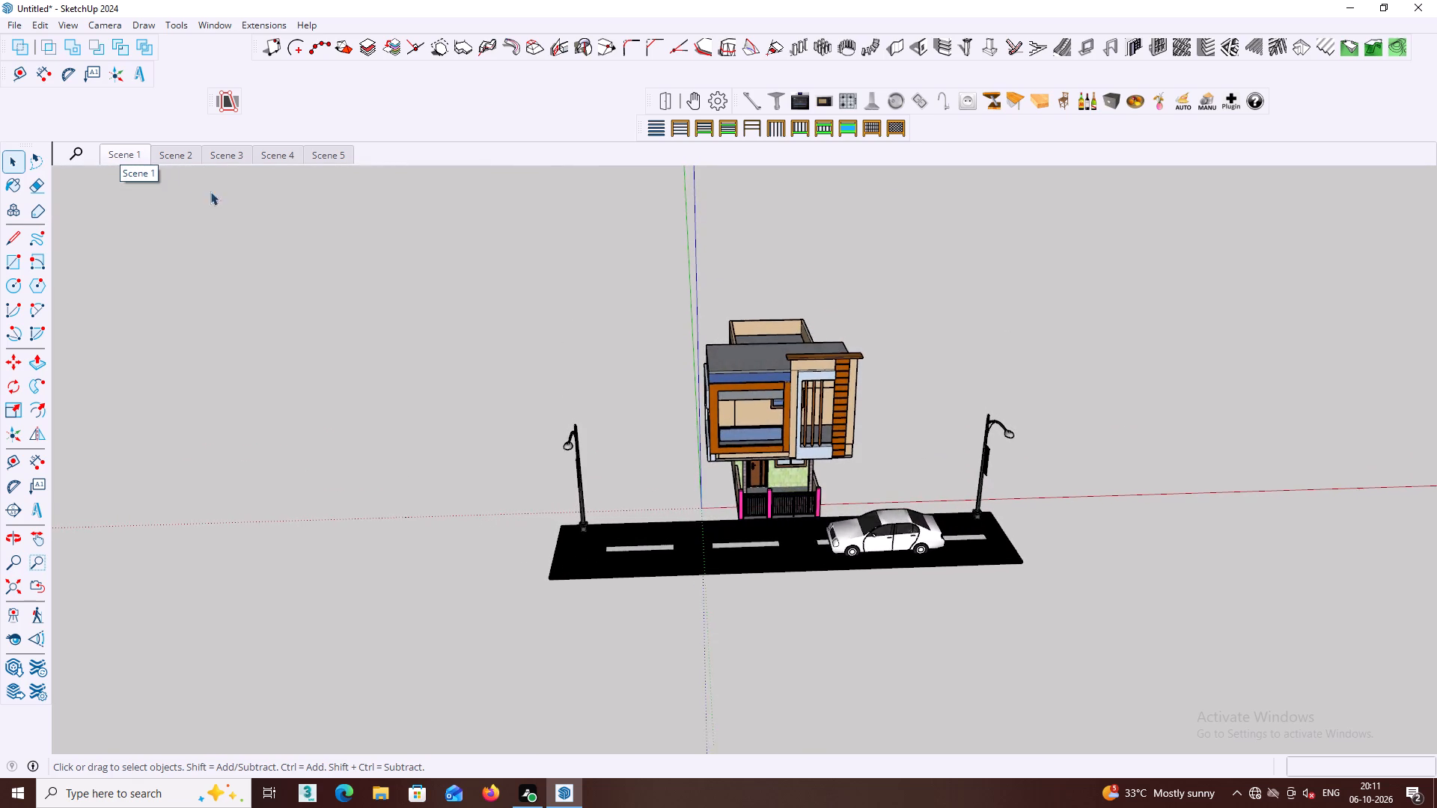
# Play the scene animation starting from Scene 1, moving the playback controls clear of the house.
pyautogui.rightClick(126, 156)
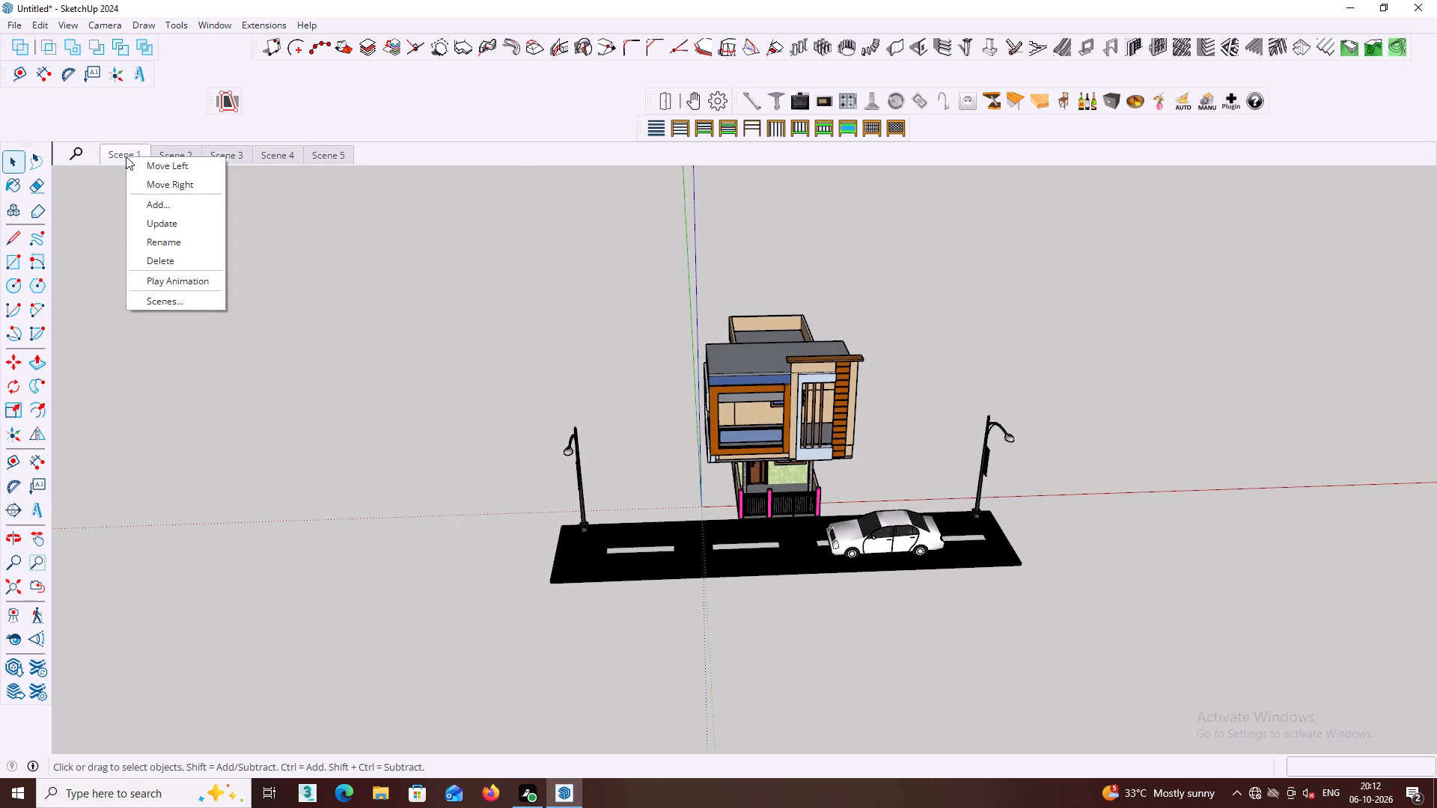
pyautogui.click(188, 278)
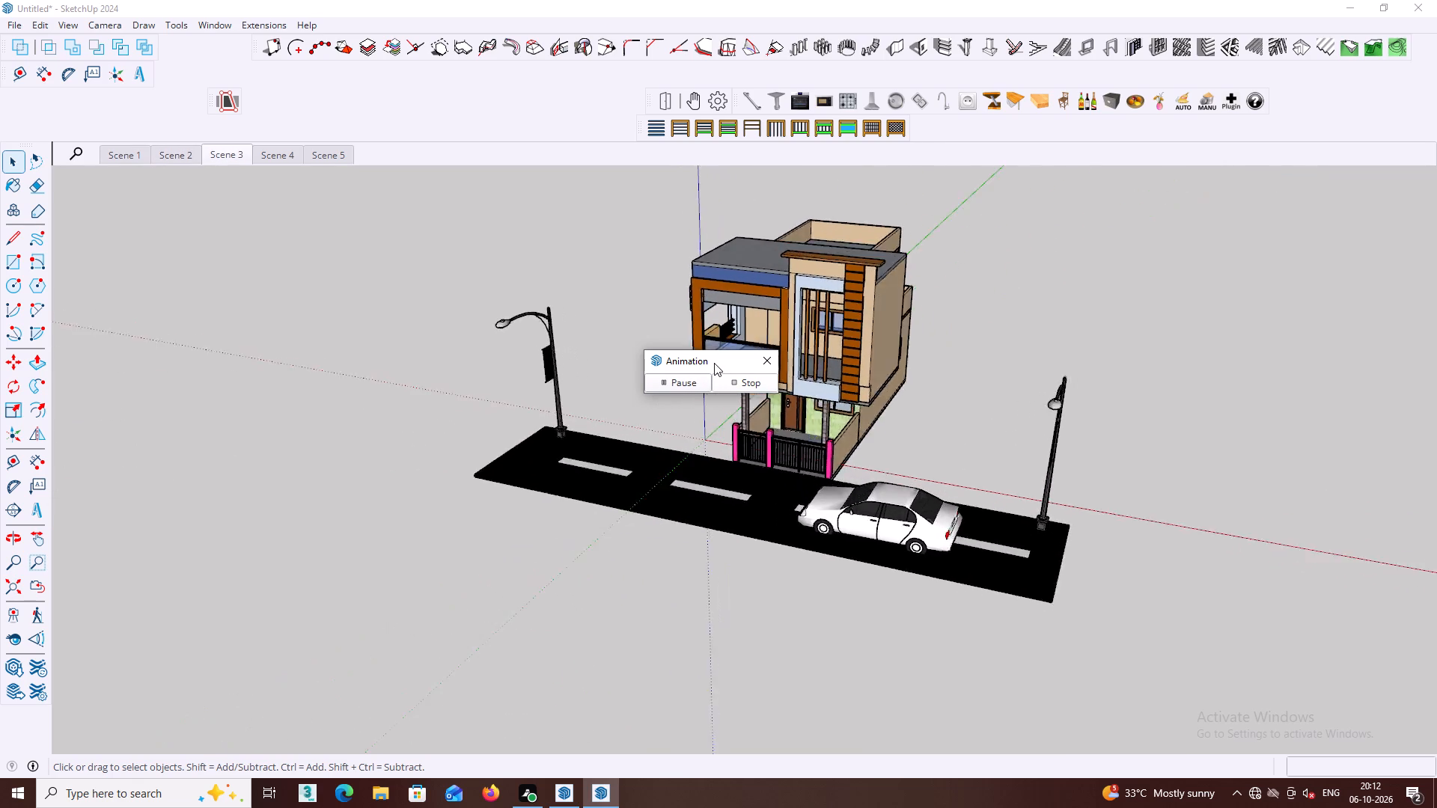
pyautogui.moveTo(706, 359); pyautogui.dragTo(667, 359)
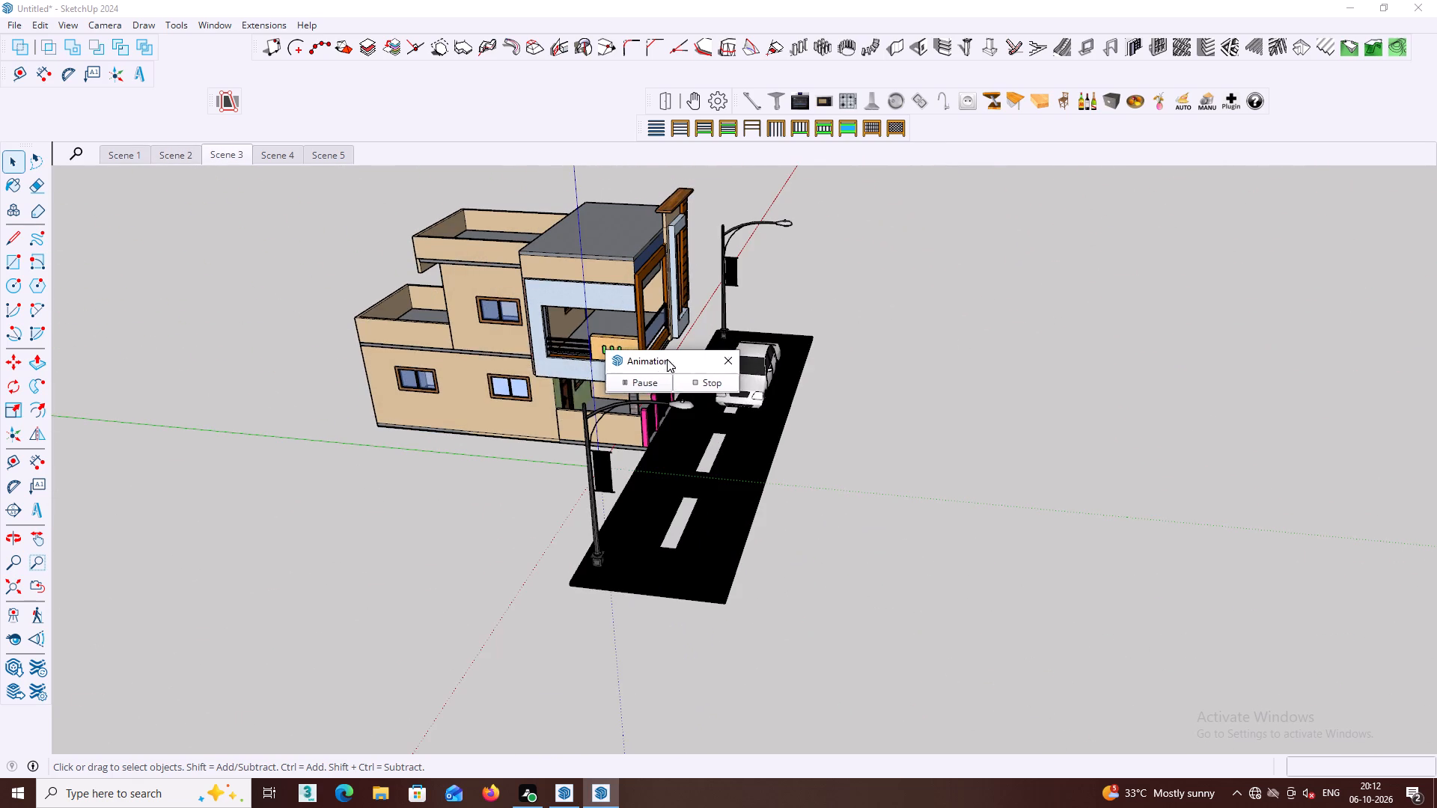
pyautogui.moveTo(667, 359); pyautogui.dragTo(122, 251)
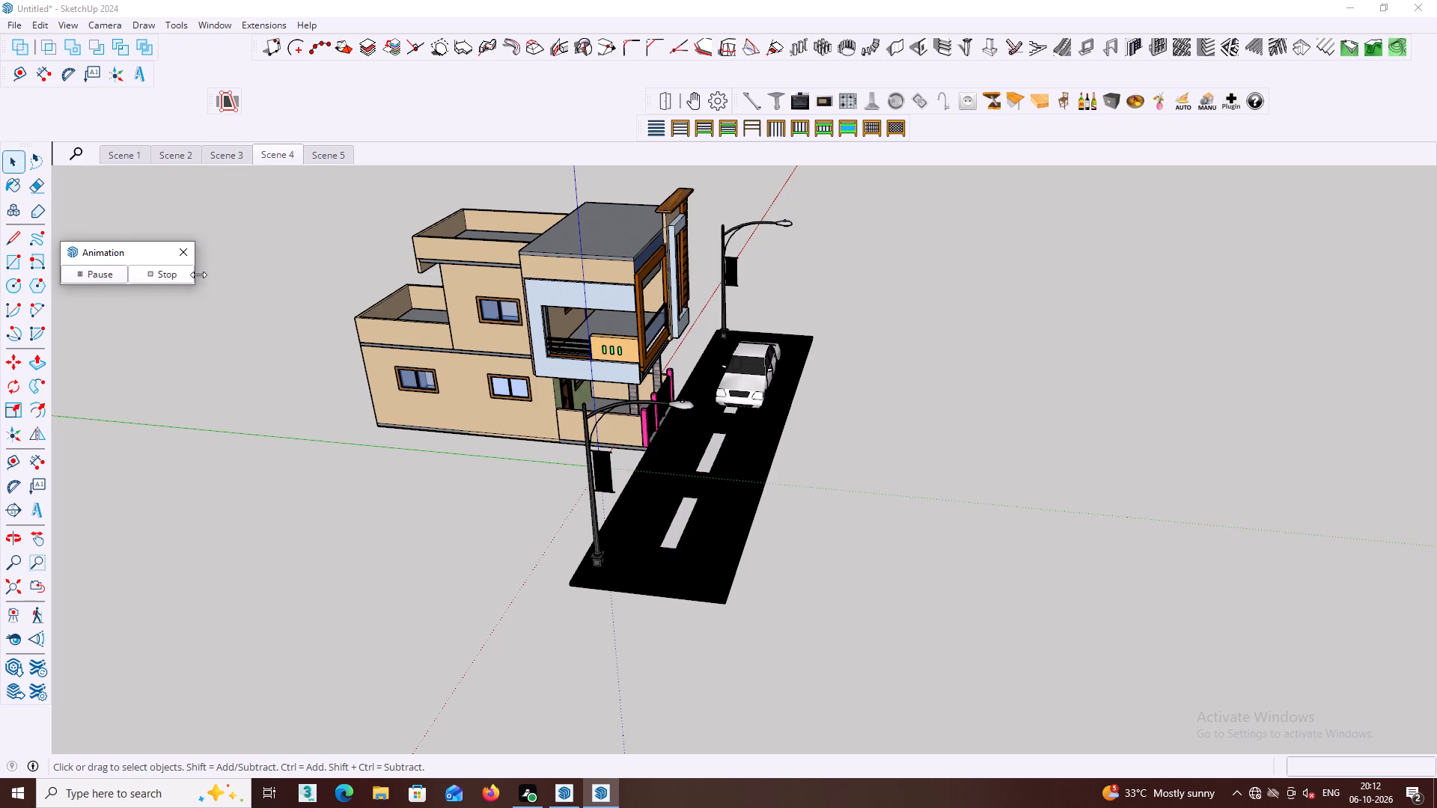
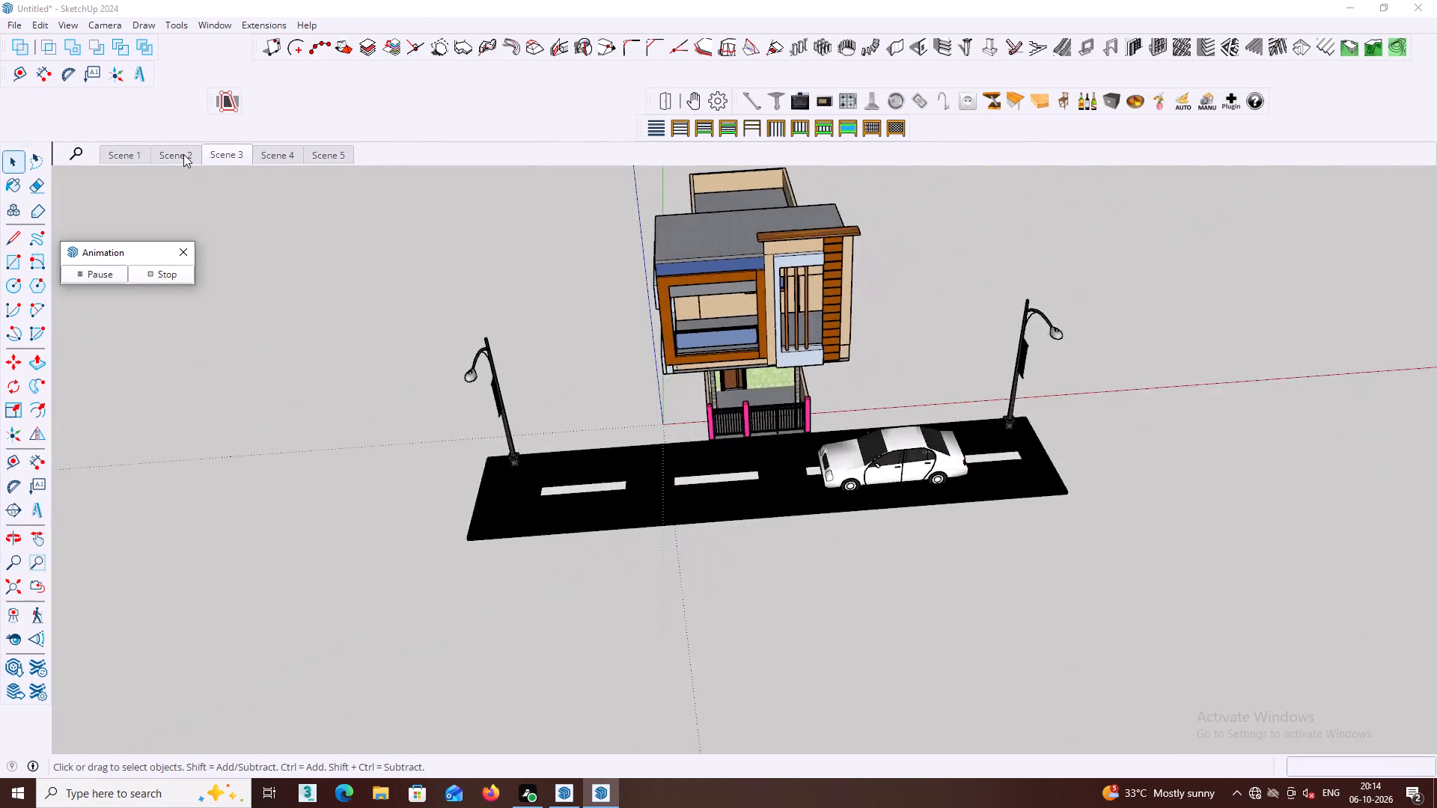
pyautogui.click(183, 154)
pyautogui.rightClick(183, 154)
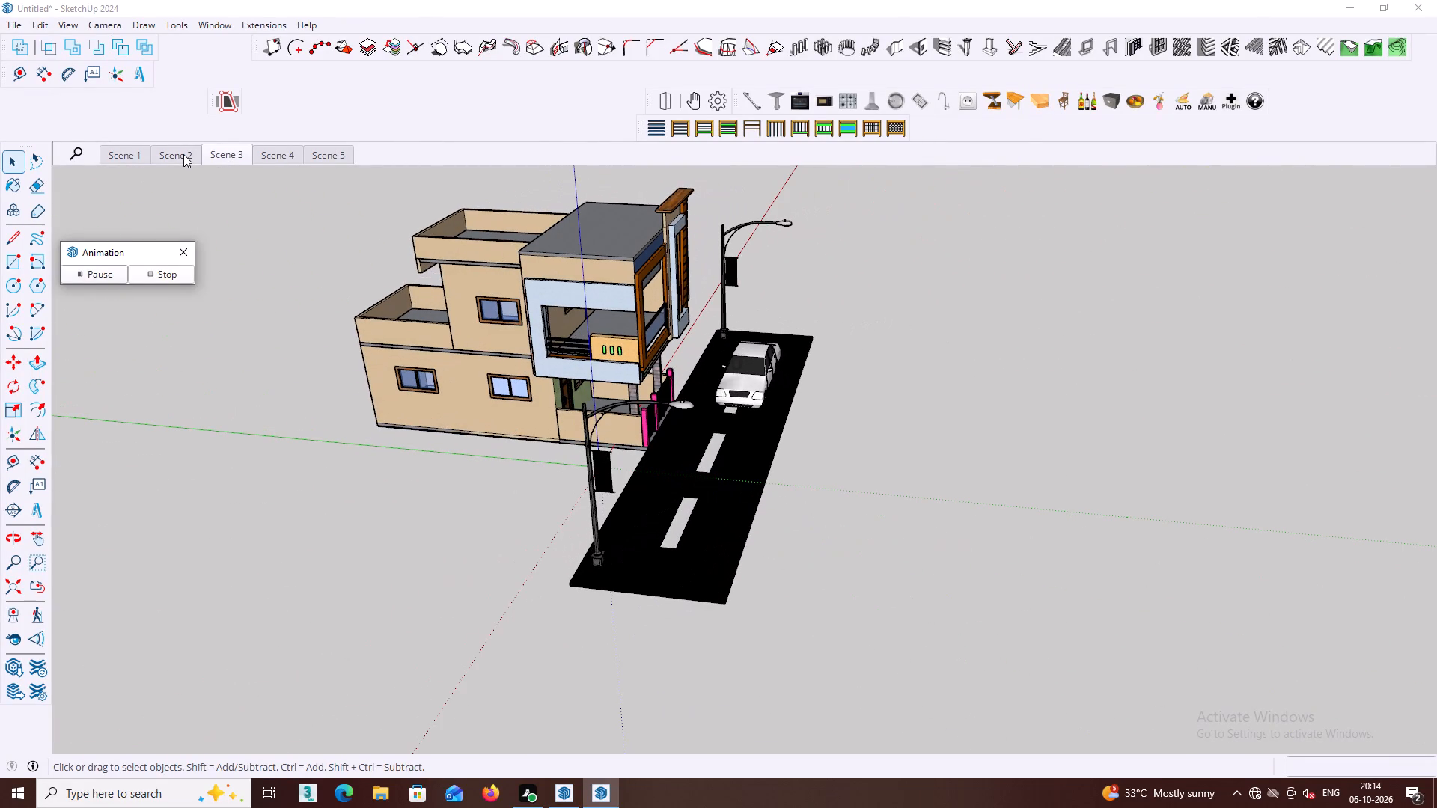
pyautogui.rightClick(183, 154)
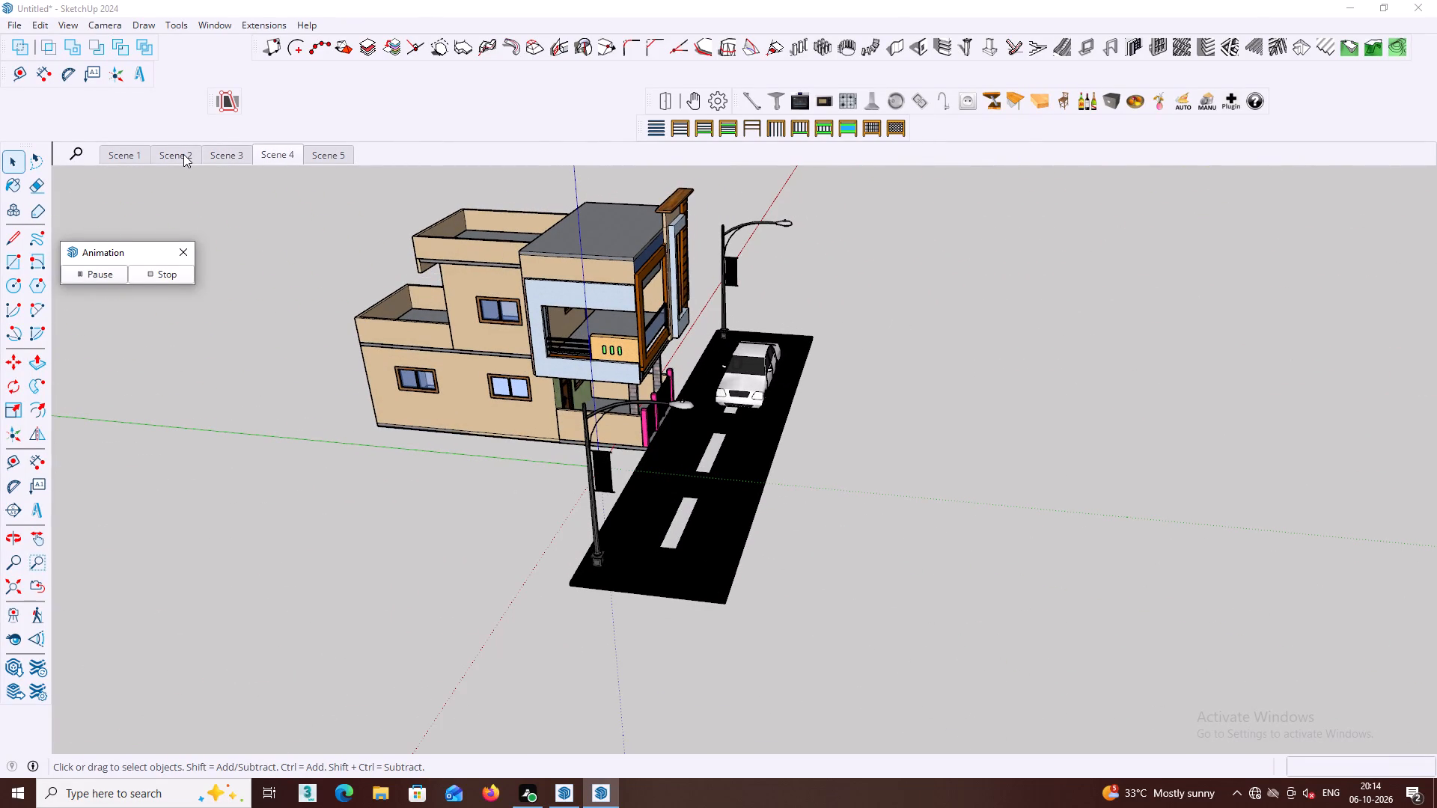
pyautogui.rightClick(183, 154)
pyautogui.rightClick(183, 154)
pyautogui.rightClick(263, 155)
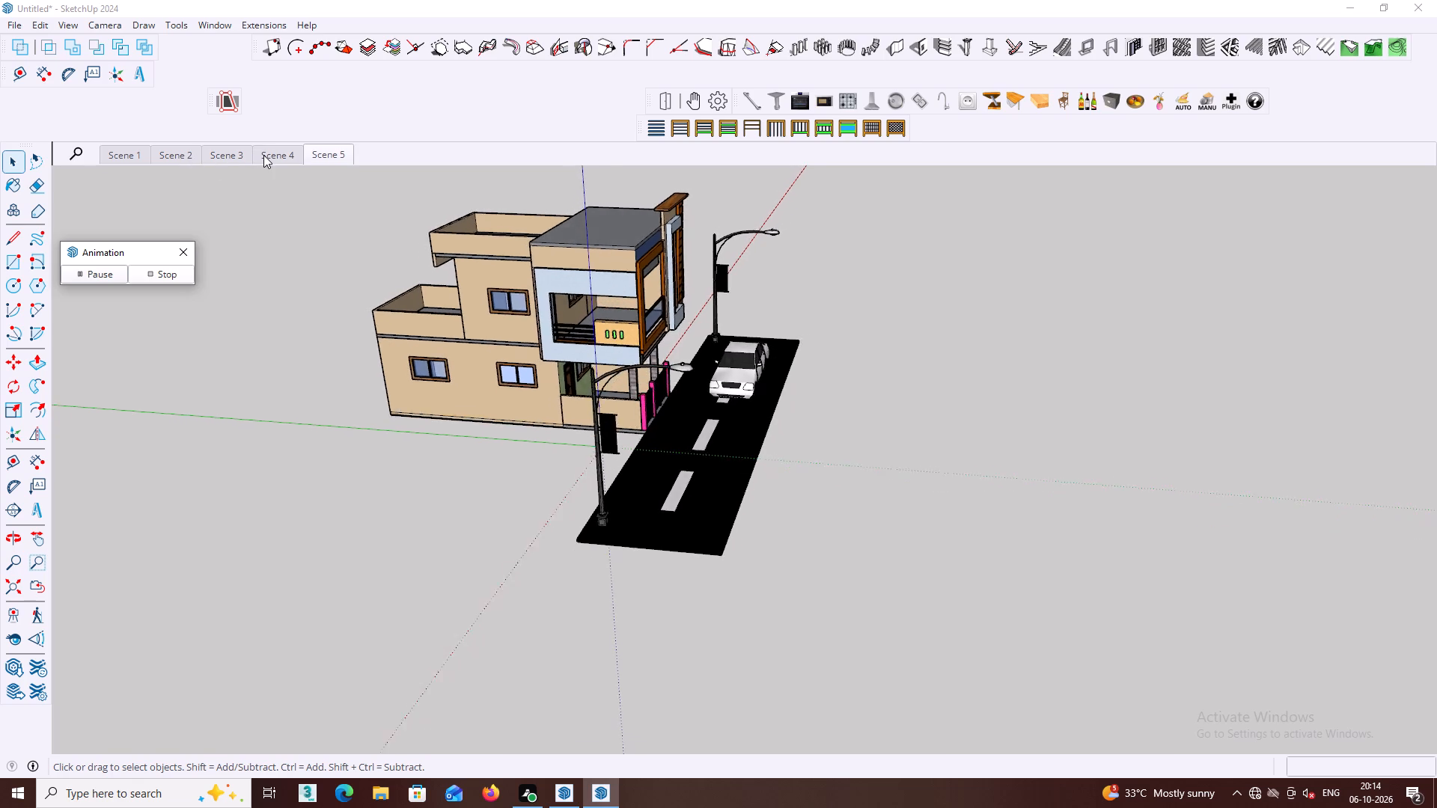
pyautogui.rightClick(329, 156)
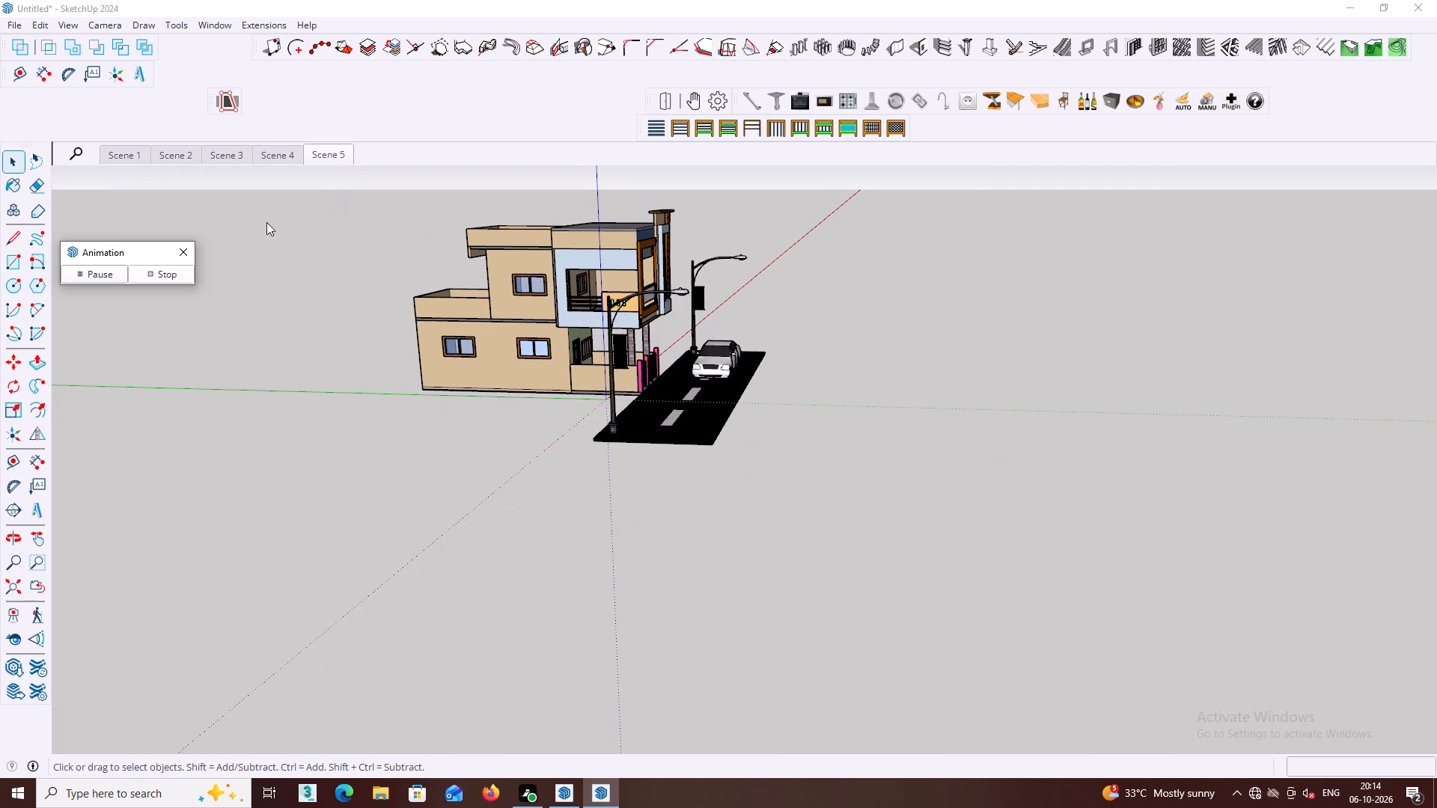
# Pause the running scene animation at Scene 1 and stop the playback.
pyautogui.click(101, 275)
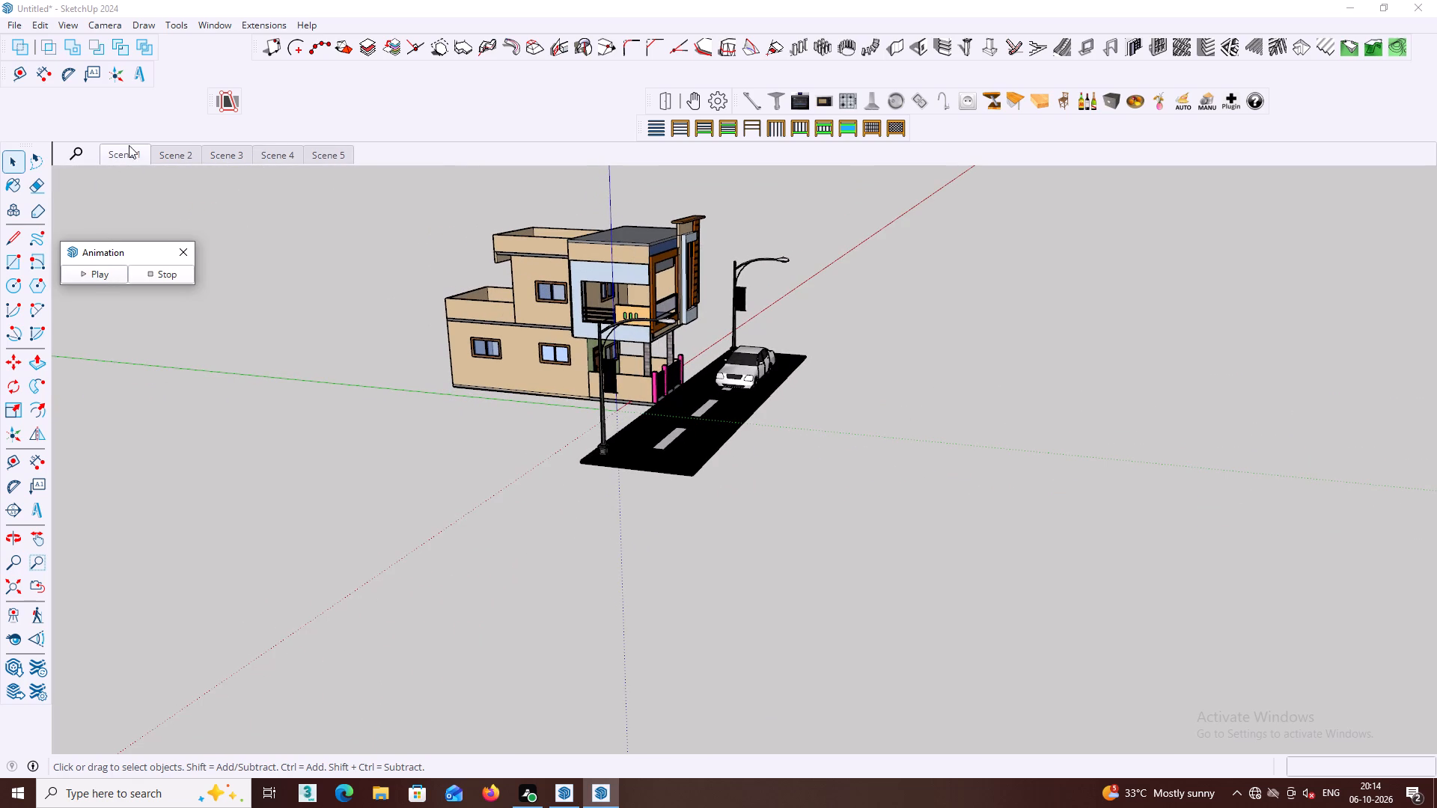
pyautogui.rightClick(129, 152)
pyautogui.rightClick(129, 153)
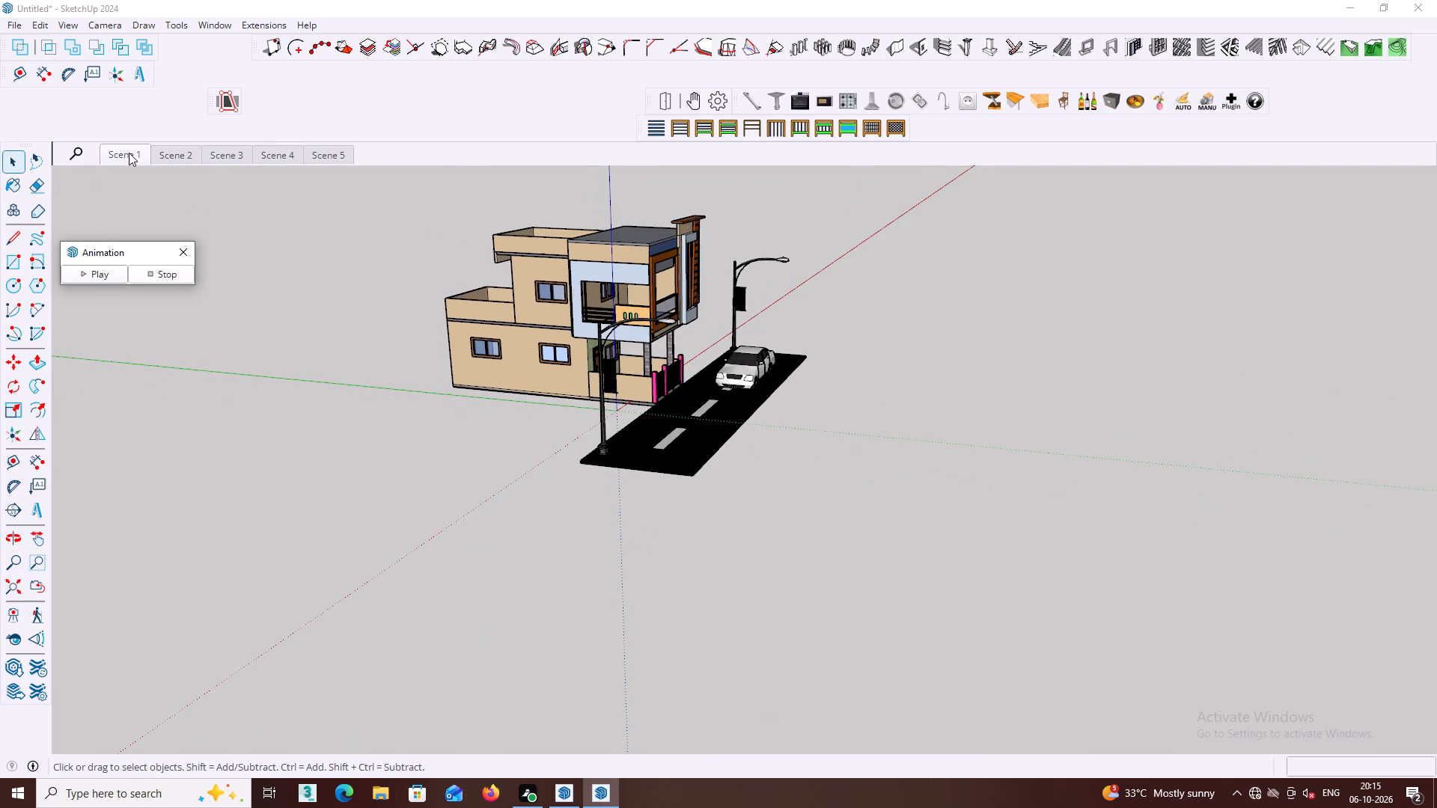
pyautogui.click(128, 153)
pyautogui.rightClick(125, 155)
pyautogui.rightClick(141, 156)
pyautogui.rightClick(141, 153)
pyautogui.rightClick(141, 153)
pyautogui.click(168, 276)
# Play the scene animation again from Scene 1 and move the playback controls above the drawing area, clear of the house.
pyautogui.rightClick(121, 154)
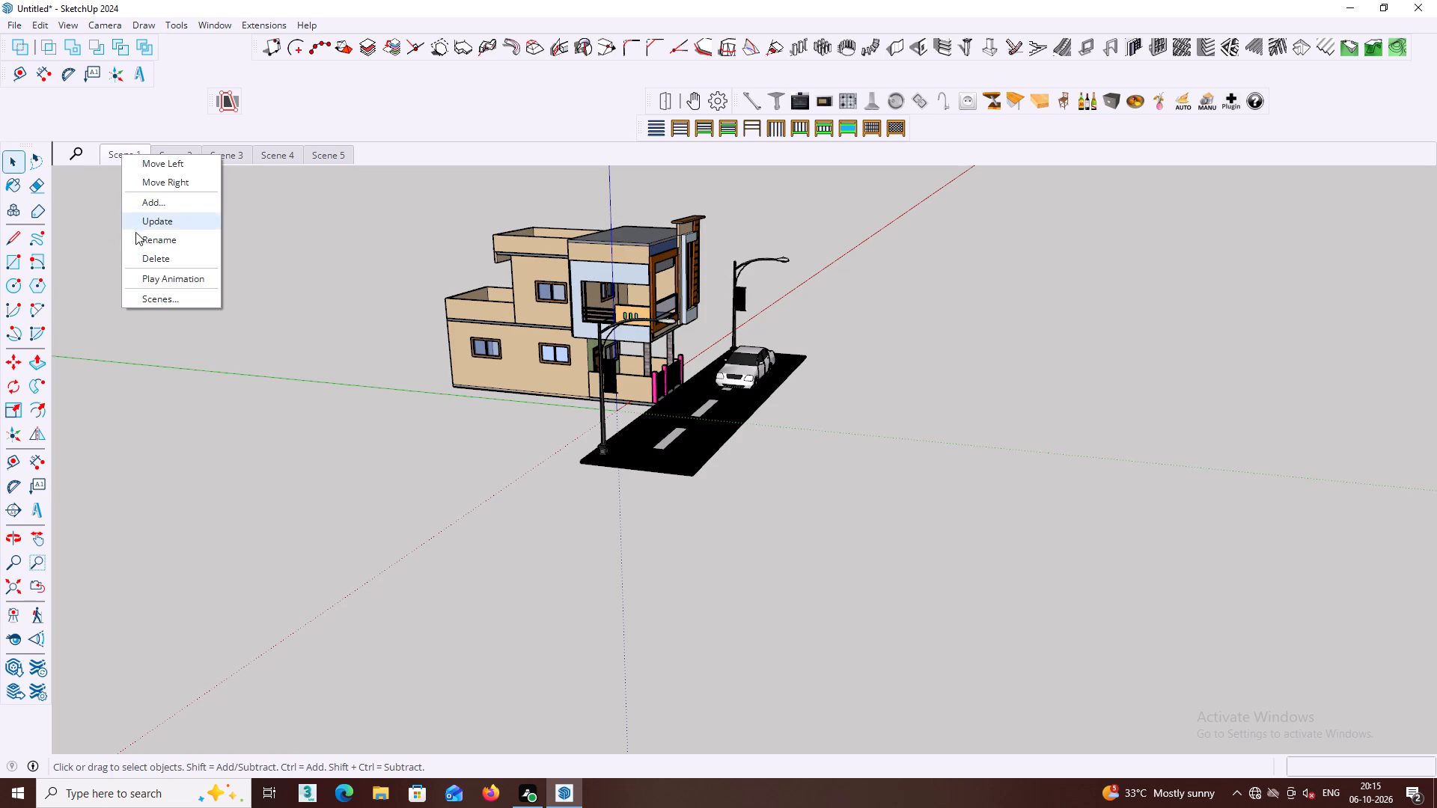
pyautogui.click(159, 281)
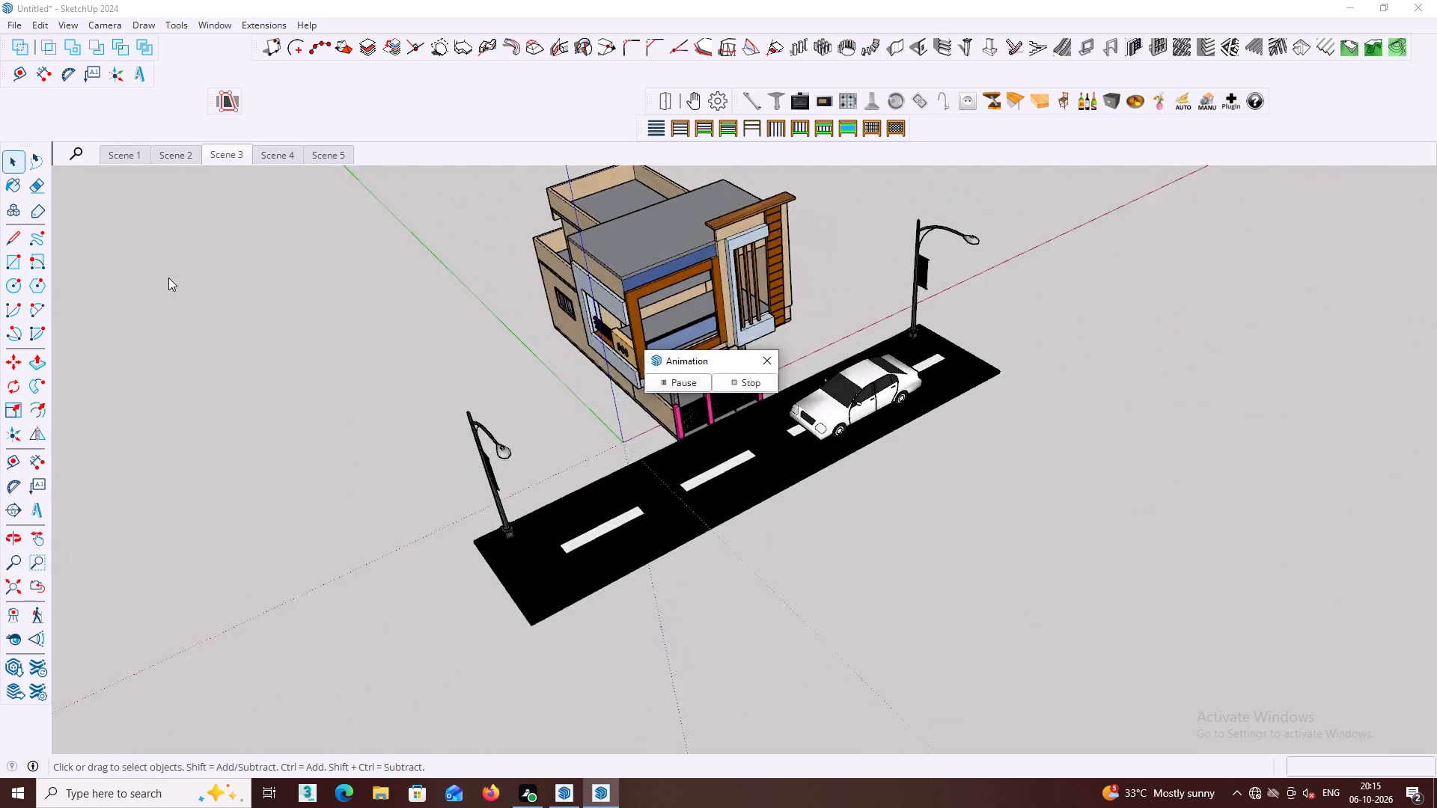
pyautogui.moveTo(697, 362); pyautogui.dragTo(672, 359)
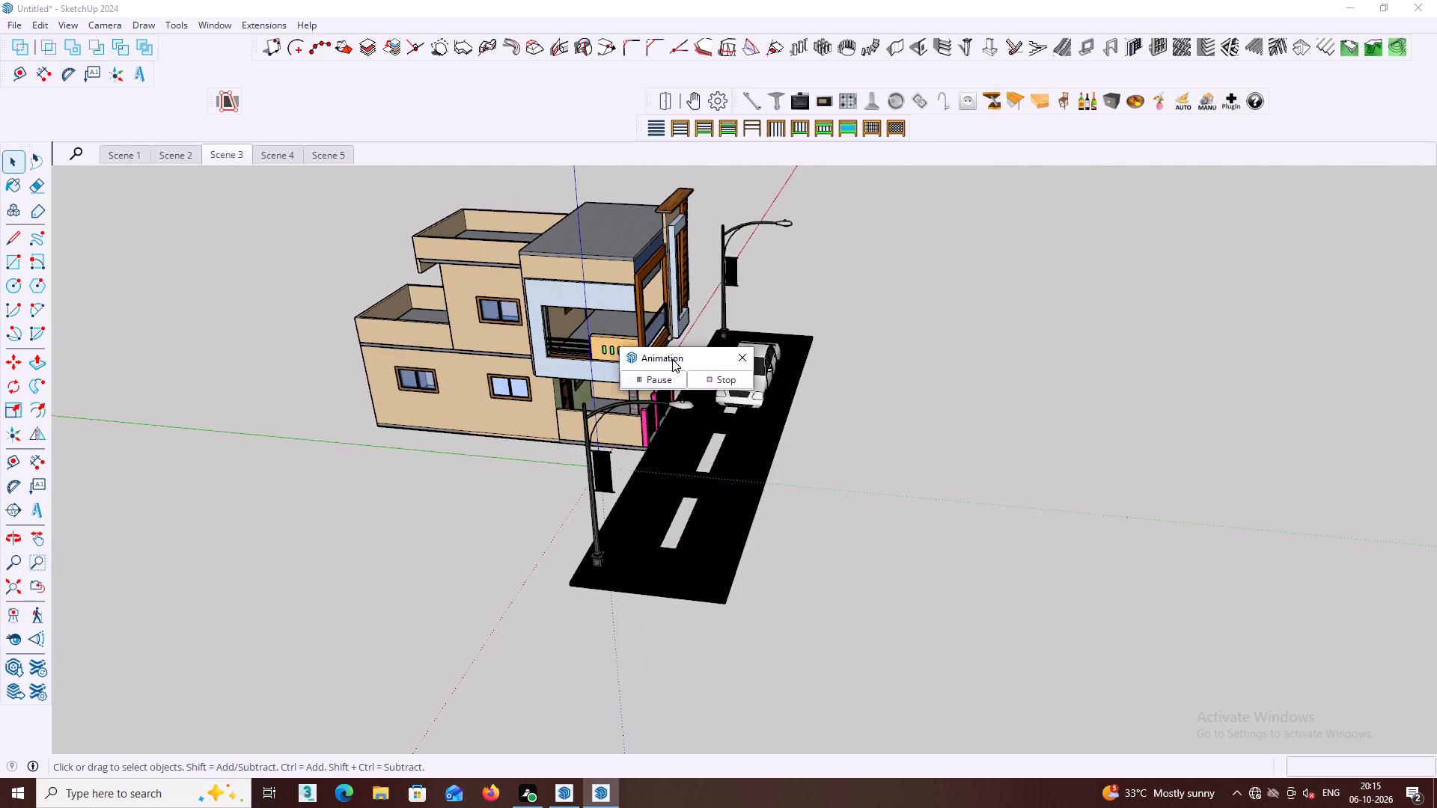
pyautogui.moveTo(672, 359); pyautogui.dragTo(413, 102)
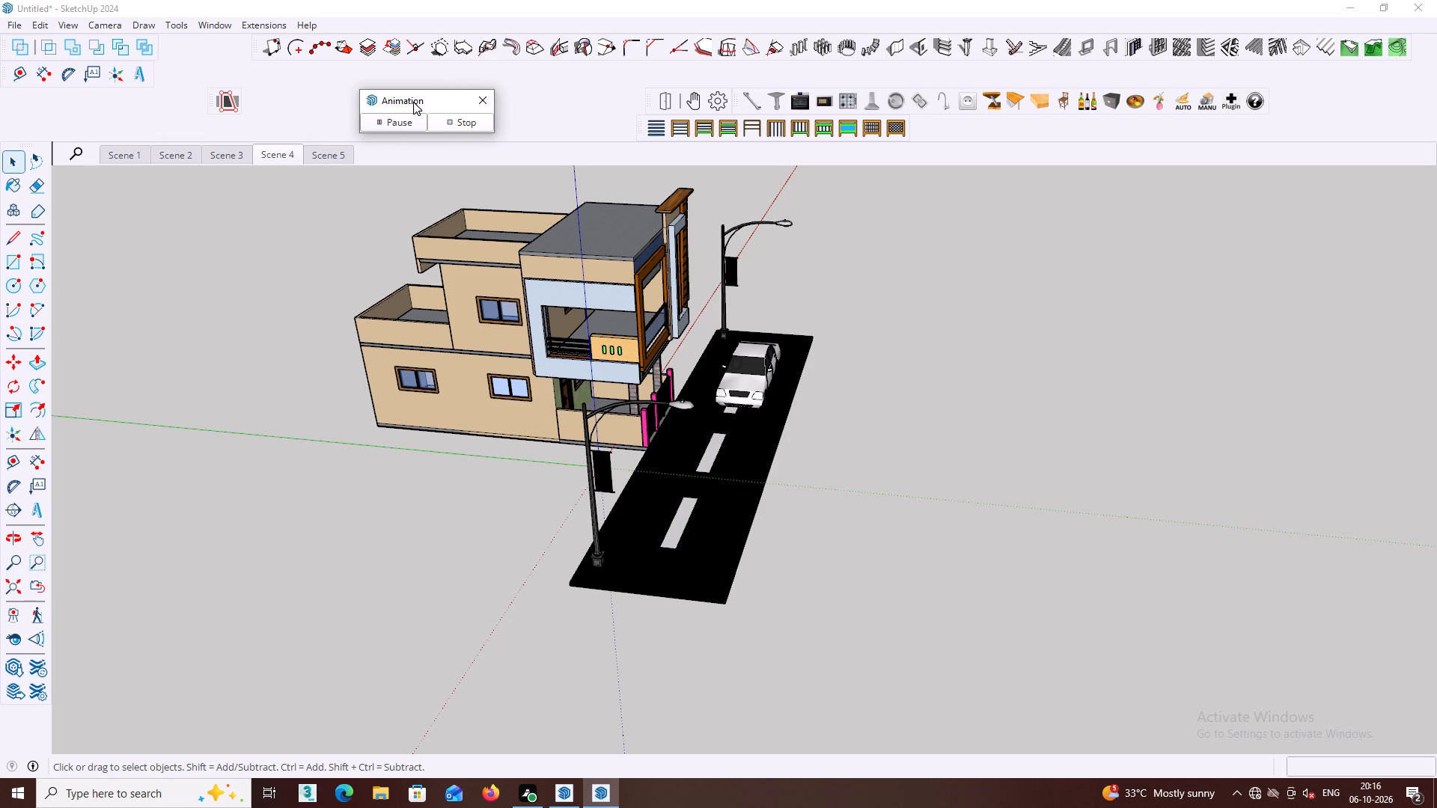
pyautogui.moveTo(413, 102); pyautogui.dragTo(416, 101)
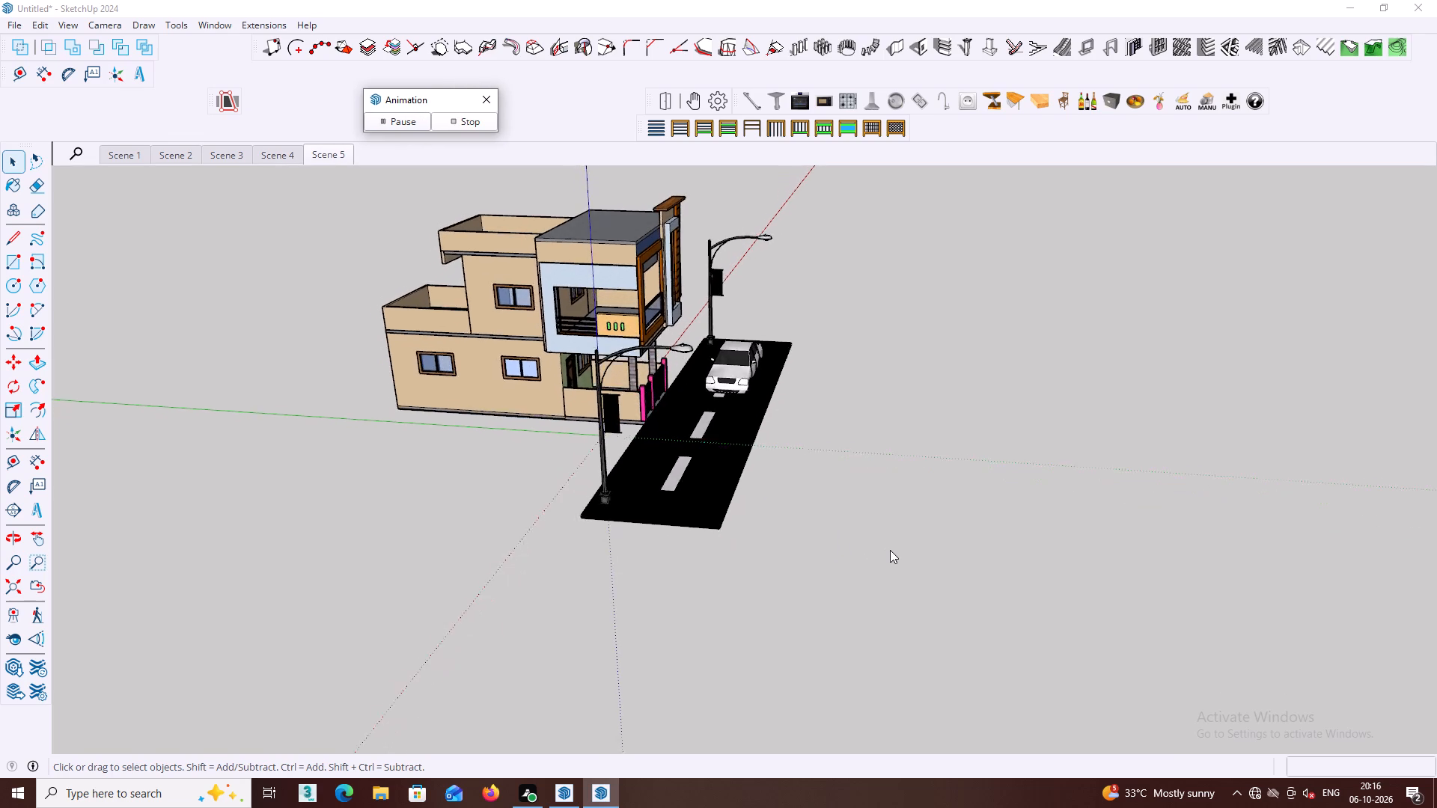
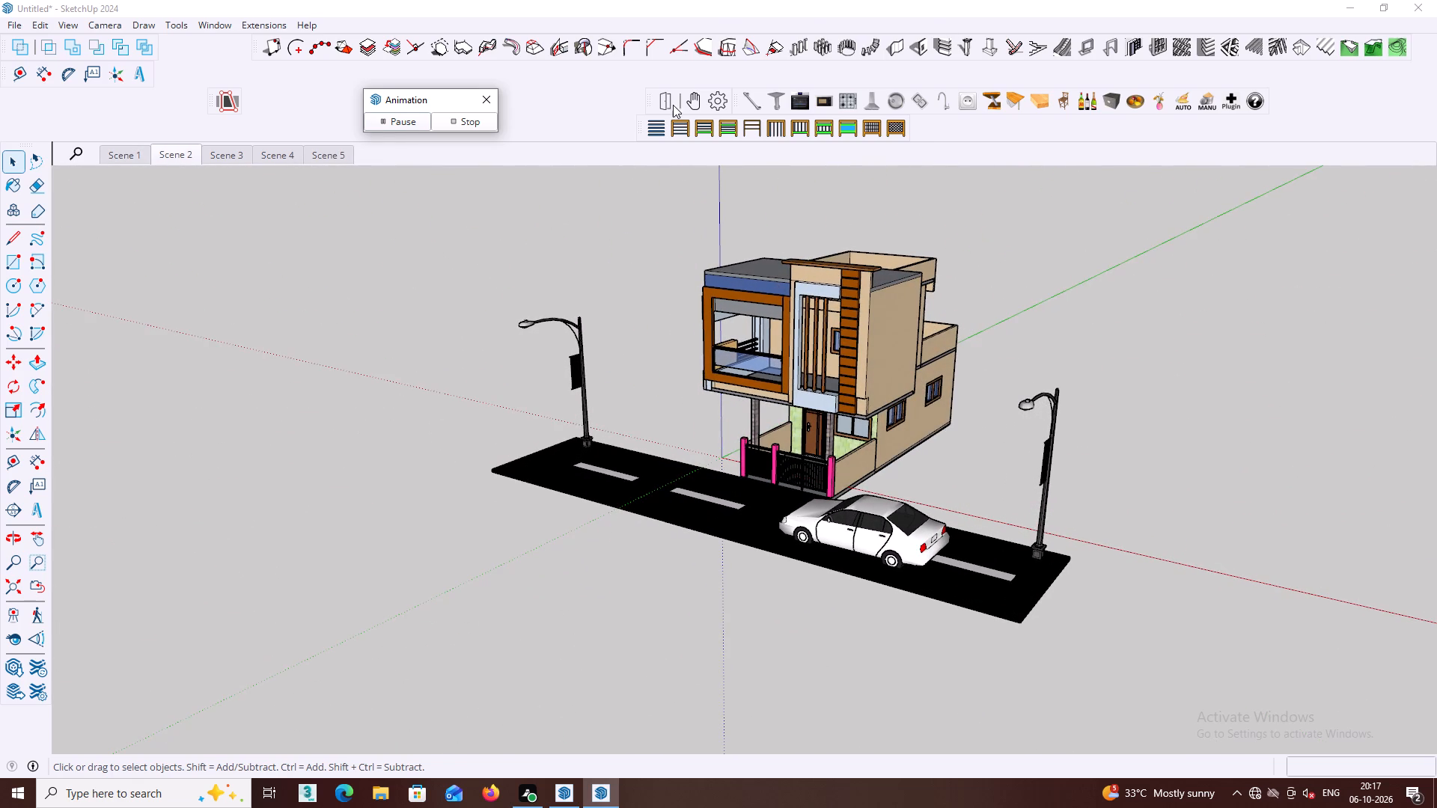
# Stop the running scene animation at Scene 4.
pyautogui.rightClick(571, 106)
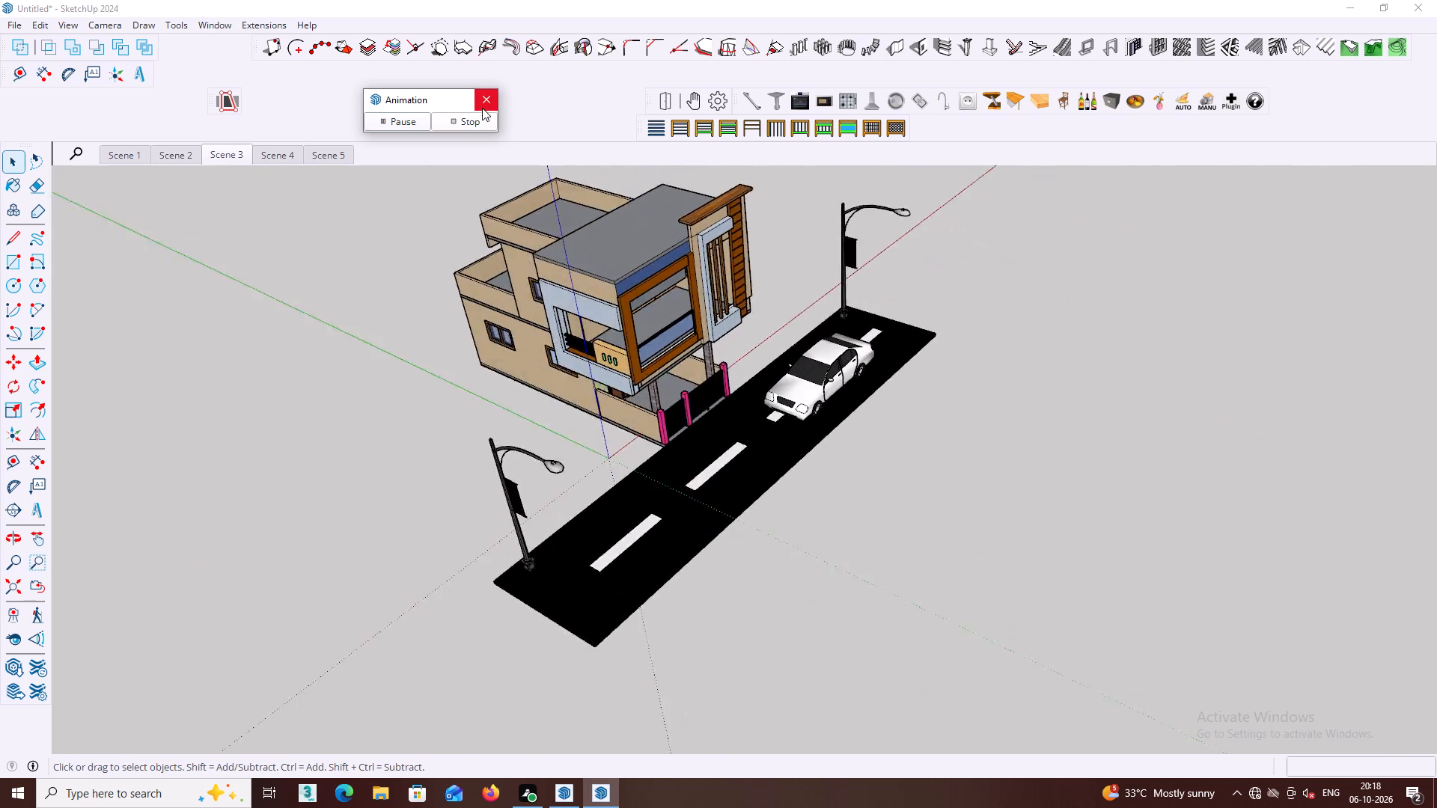
pyautogui.rightClick(614, 94)
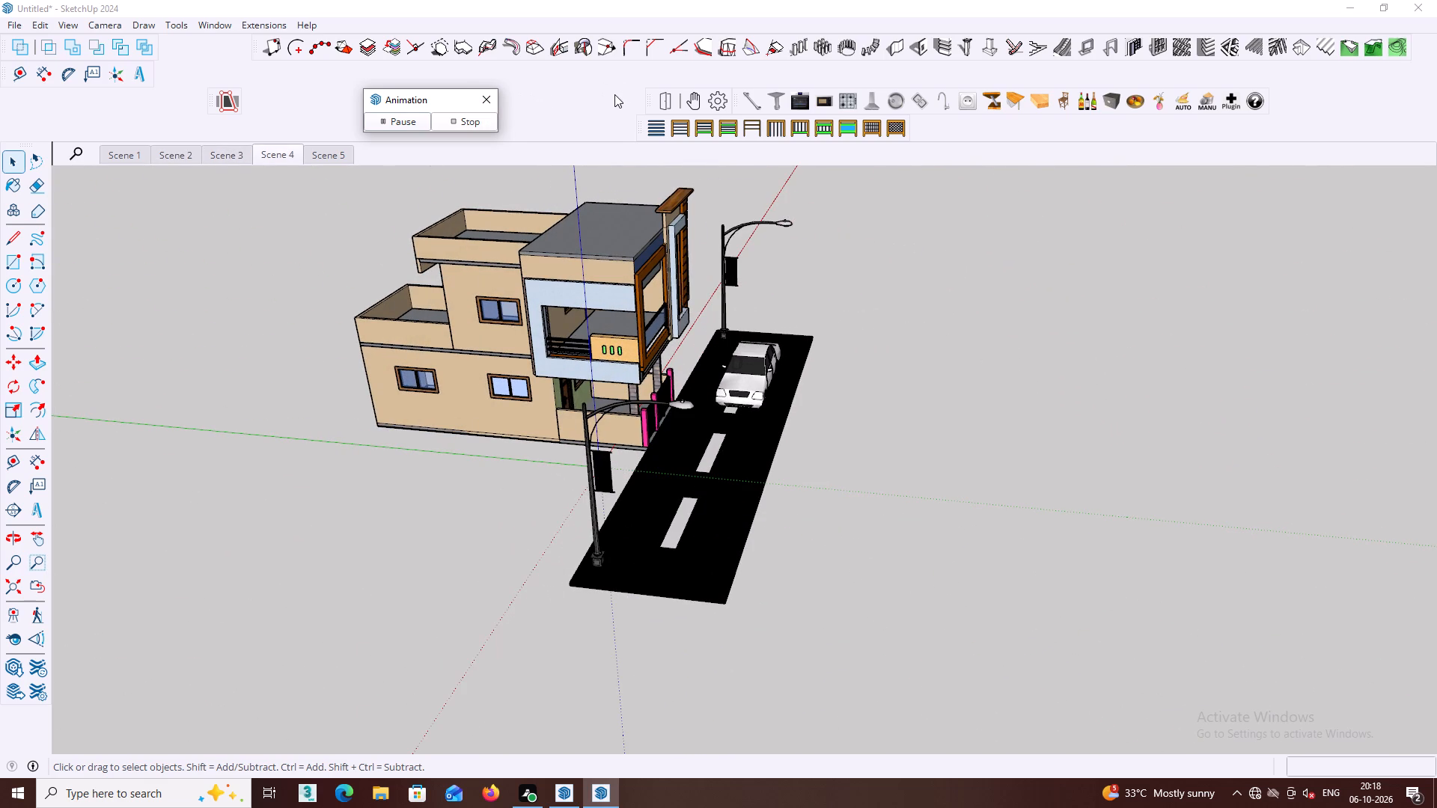
pyautogui.rightClick(602, 132)
pyautogui.rightClick(629, 155)
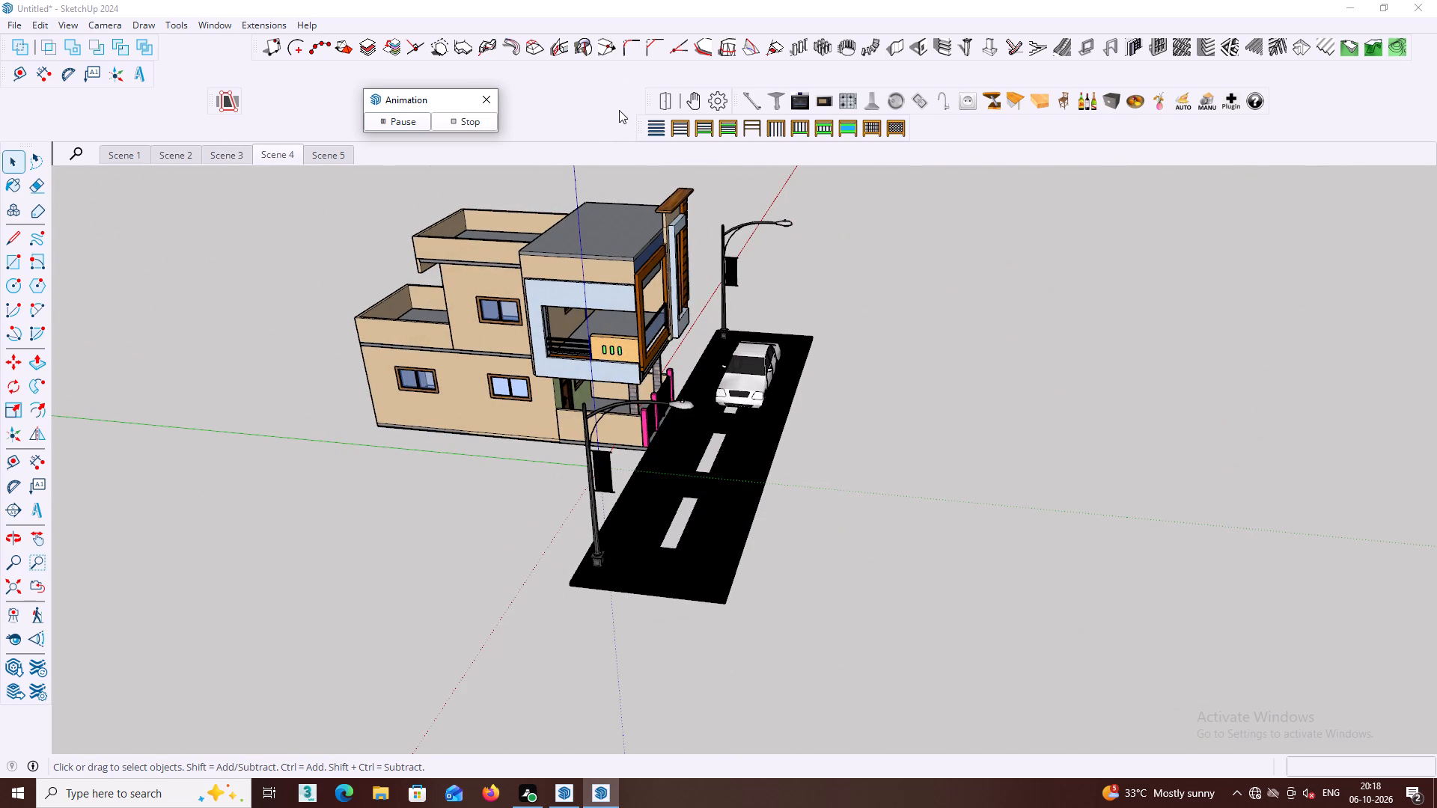
pyautogui.rightClick(611, 105)
pyautogui.rightClick(611, 105)
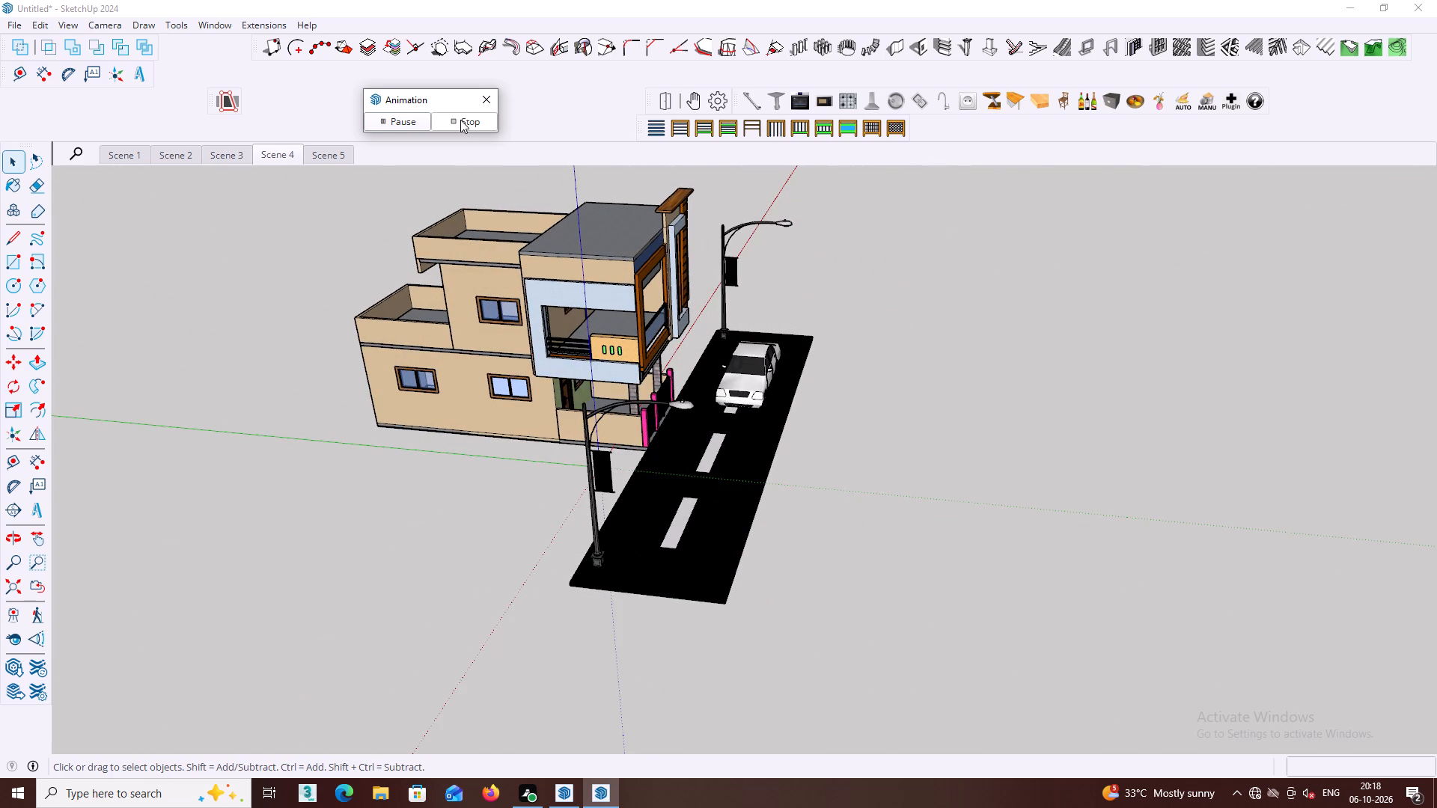
pyautogui.click(460, 120)
# Show the Shape Bender and True Bend toolbars.
pyautogui.rightClick(468, 85)
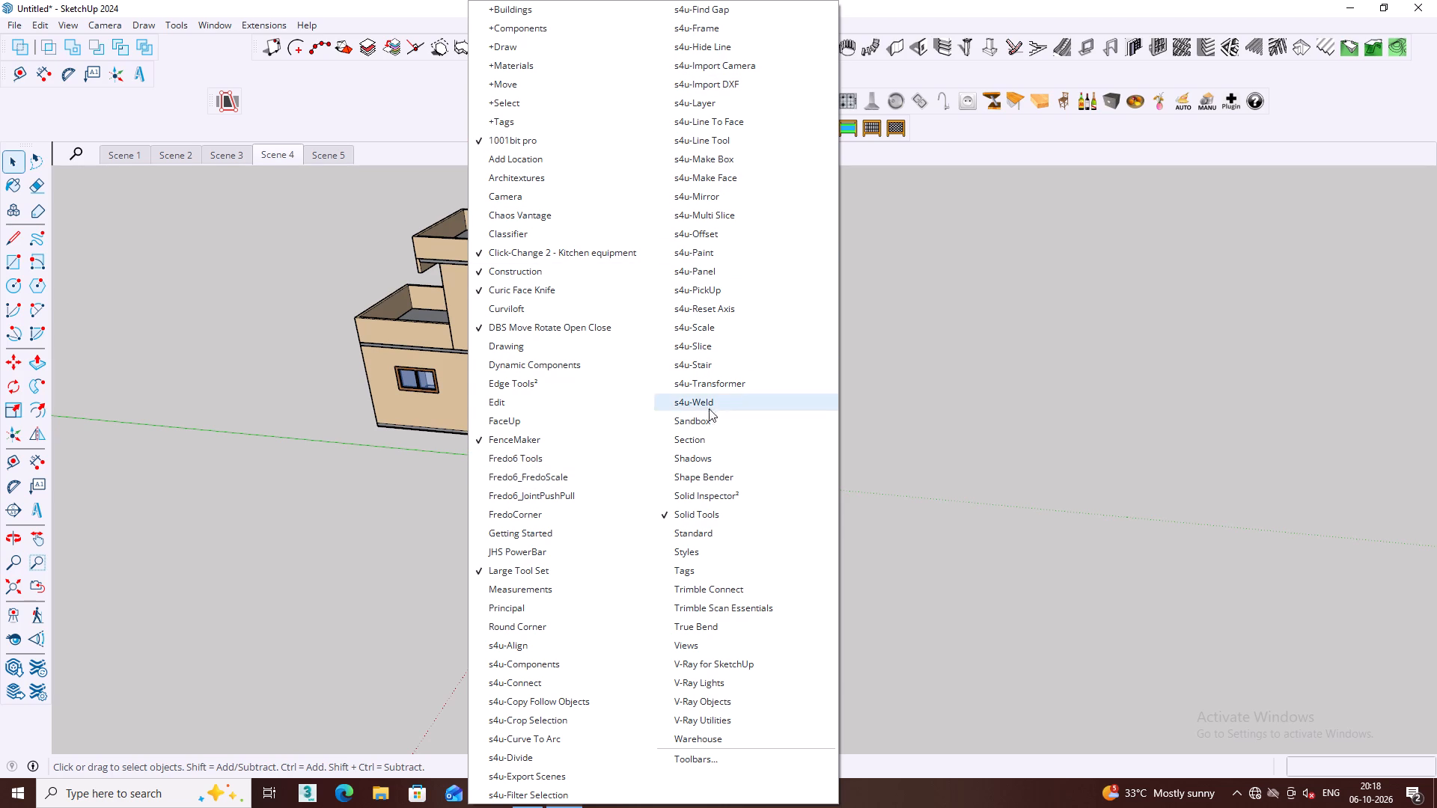
pyautogui.click(691, 479)
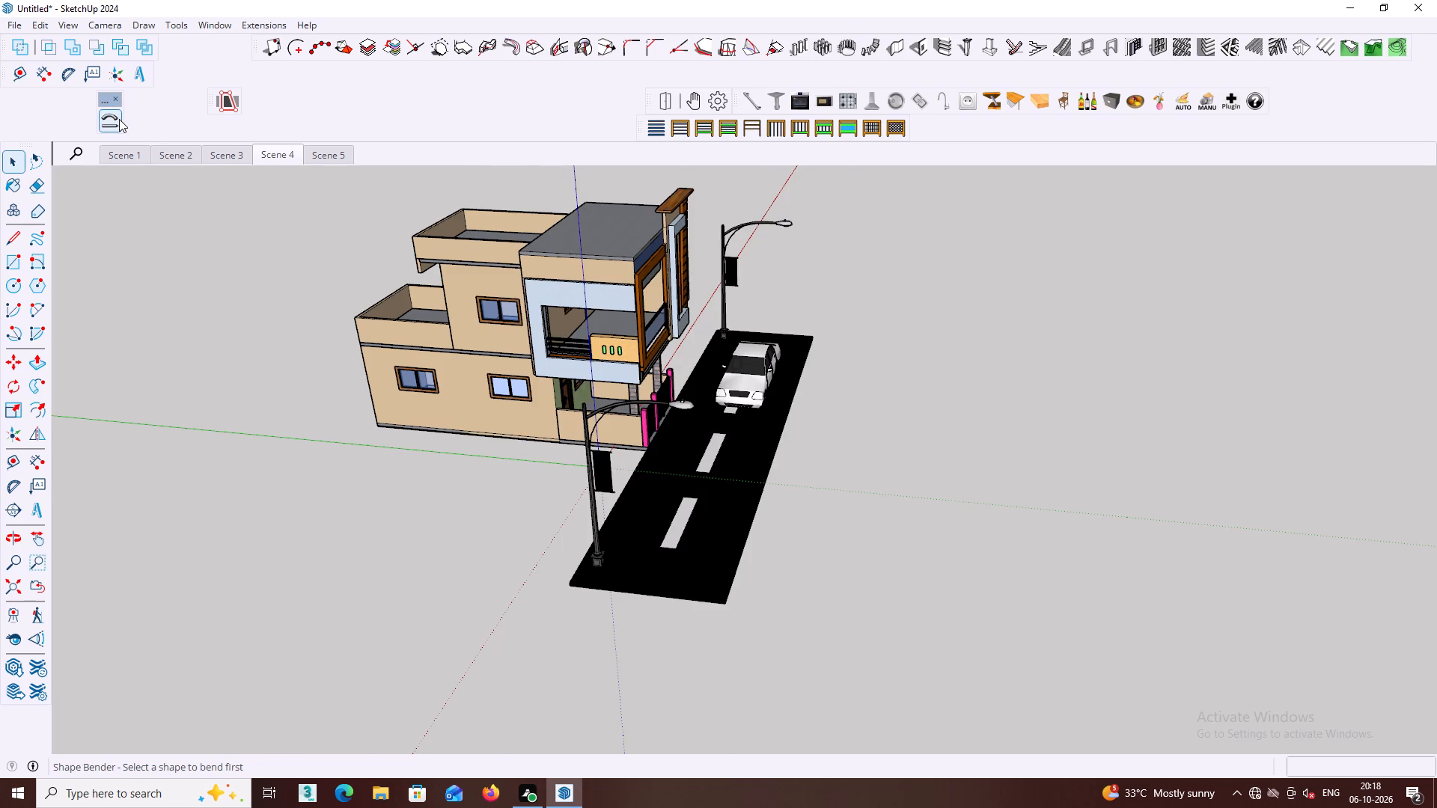
pyautogui.rightClick(386, 98)
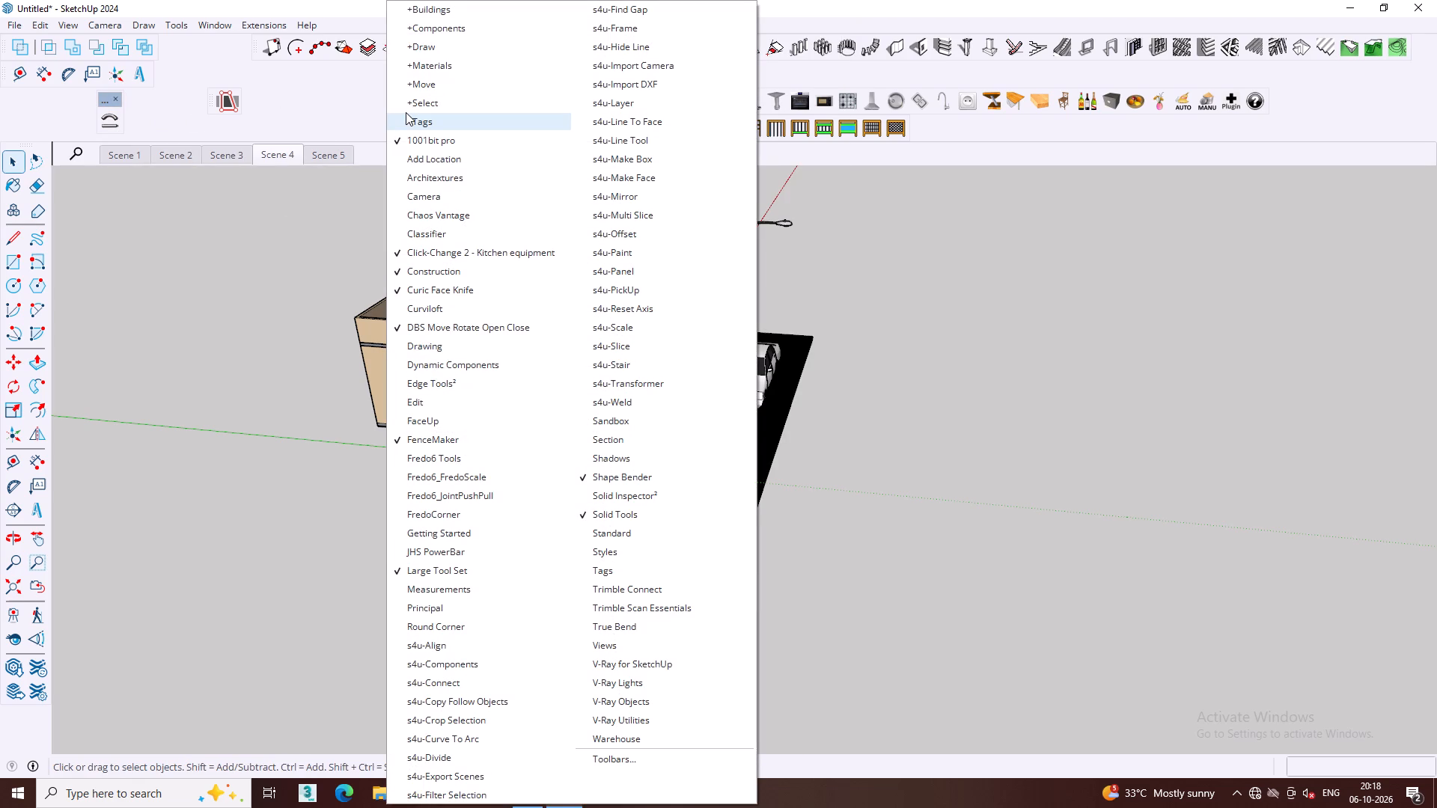
pyautogui.click(621, 634)
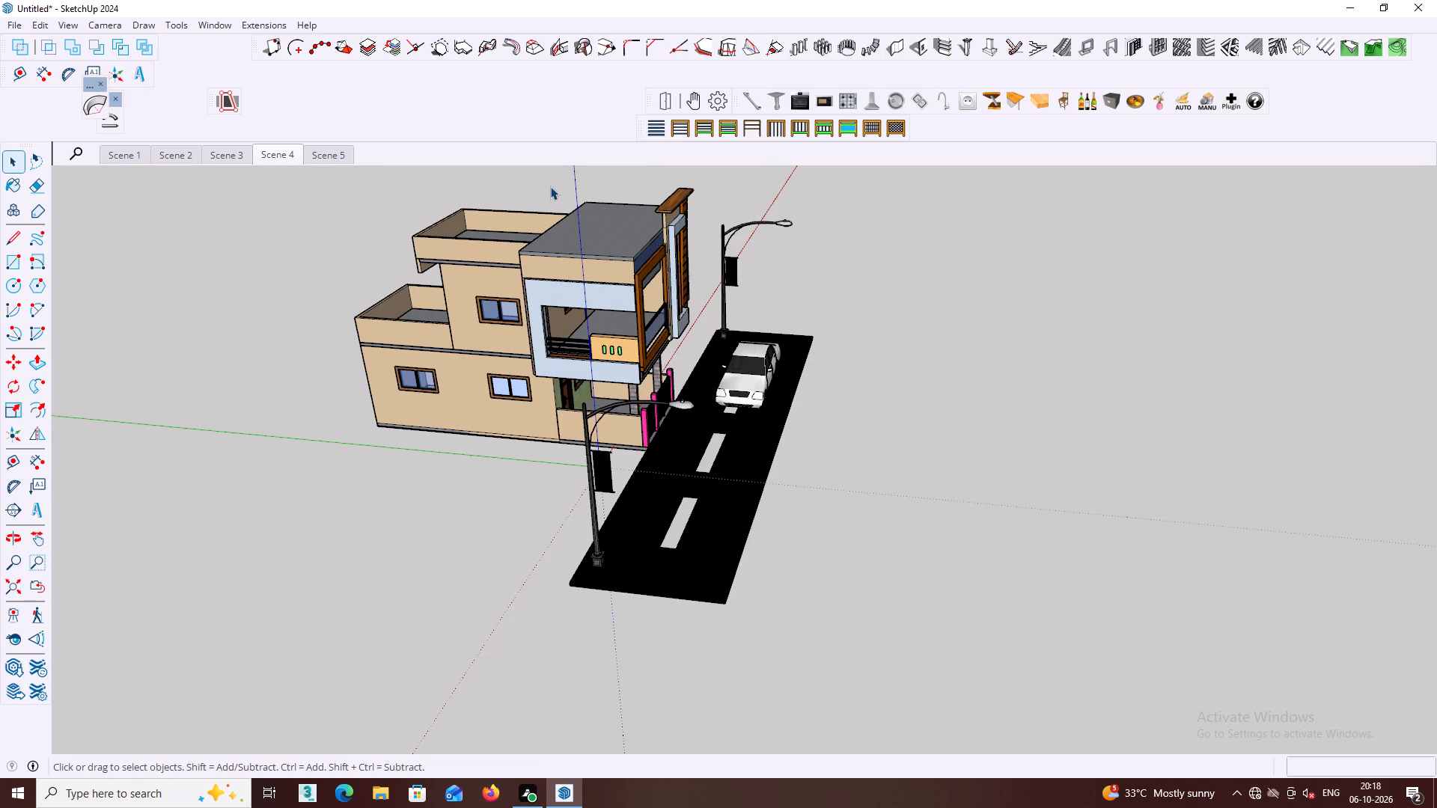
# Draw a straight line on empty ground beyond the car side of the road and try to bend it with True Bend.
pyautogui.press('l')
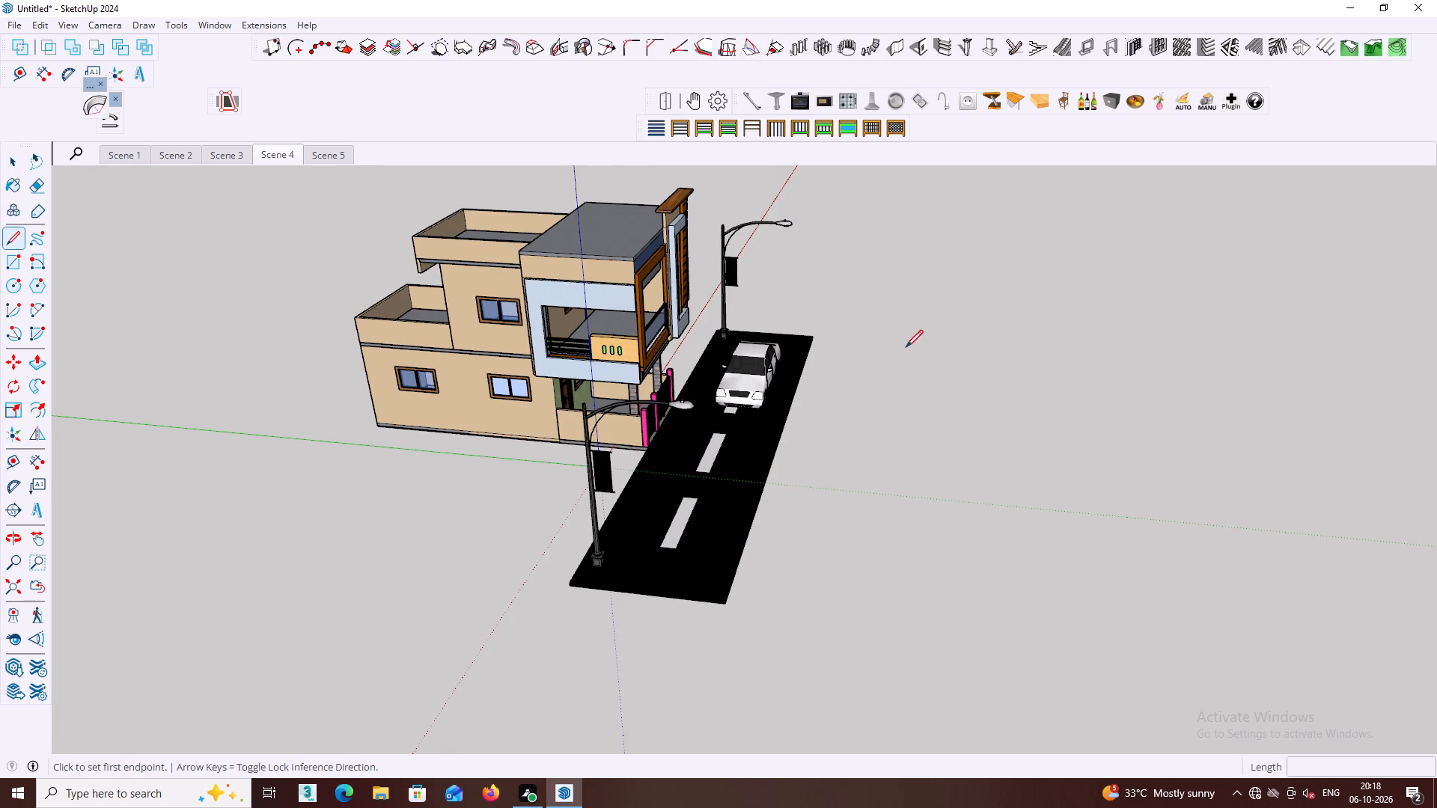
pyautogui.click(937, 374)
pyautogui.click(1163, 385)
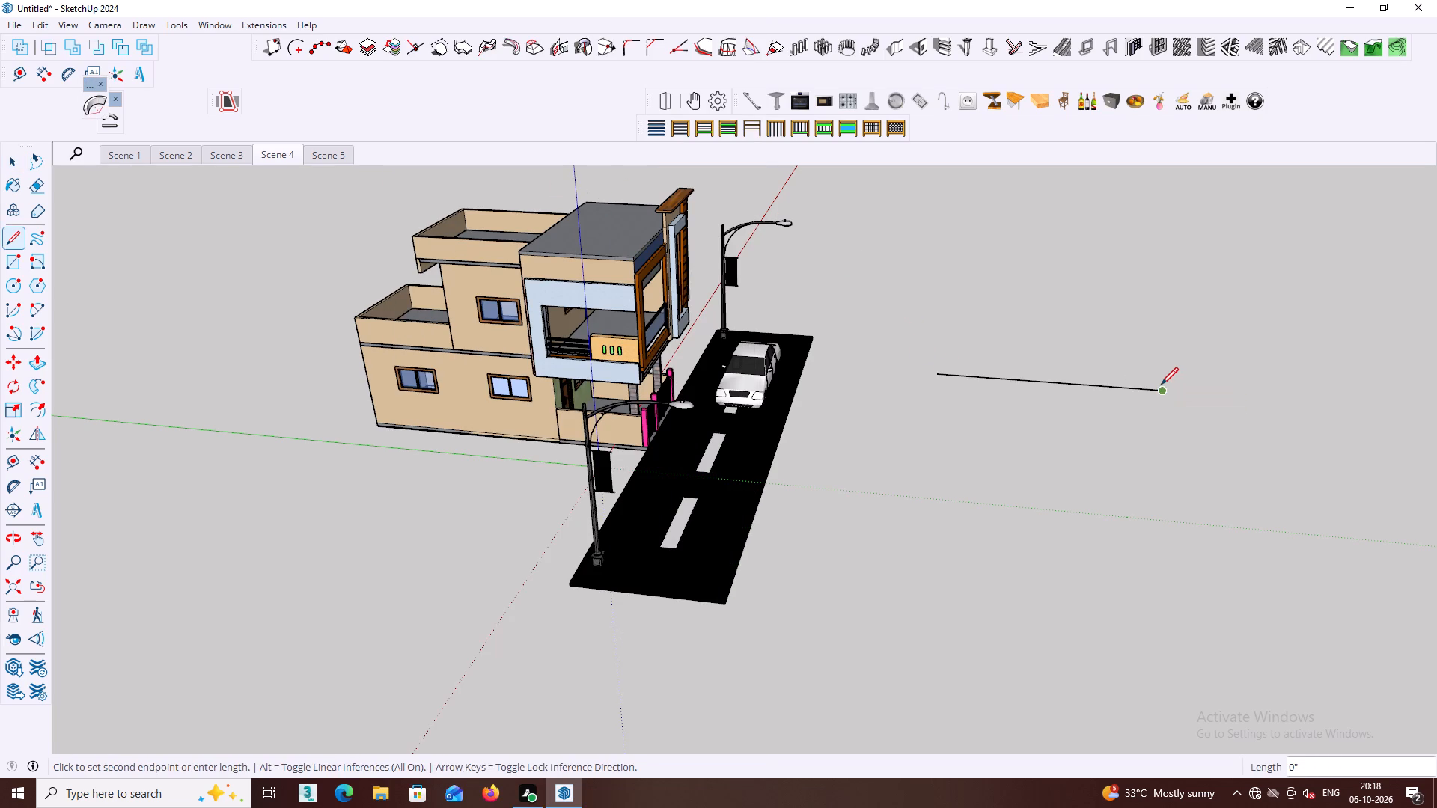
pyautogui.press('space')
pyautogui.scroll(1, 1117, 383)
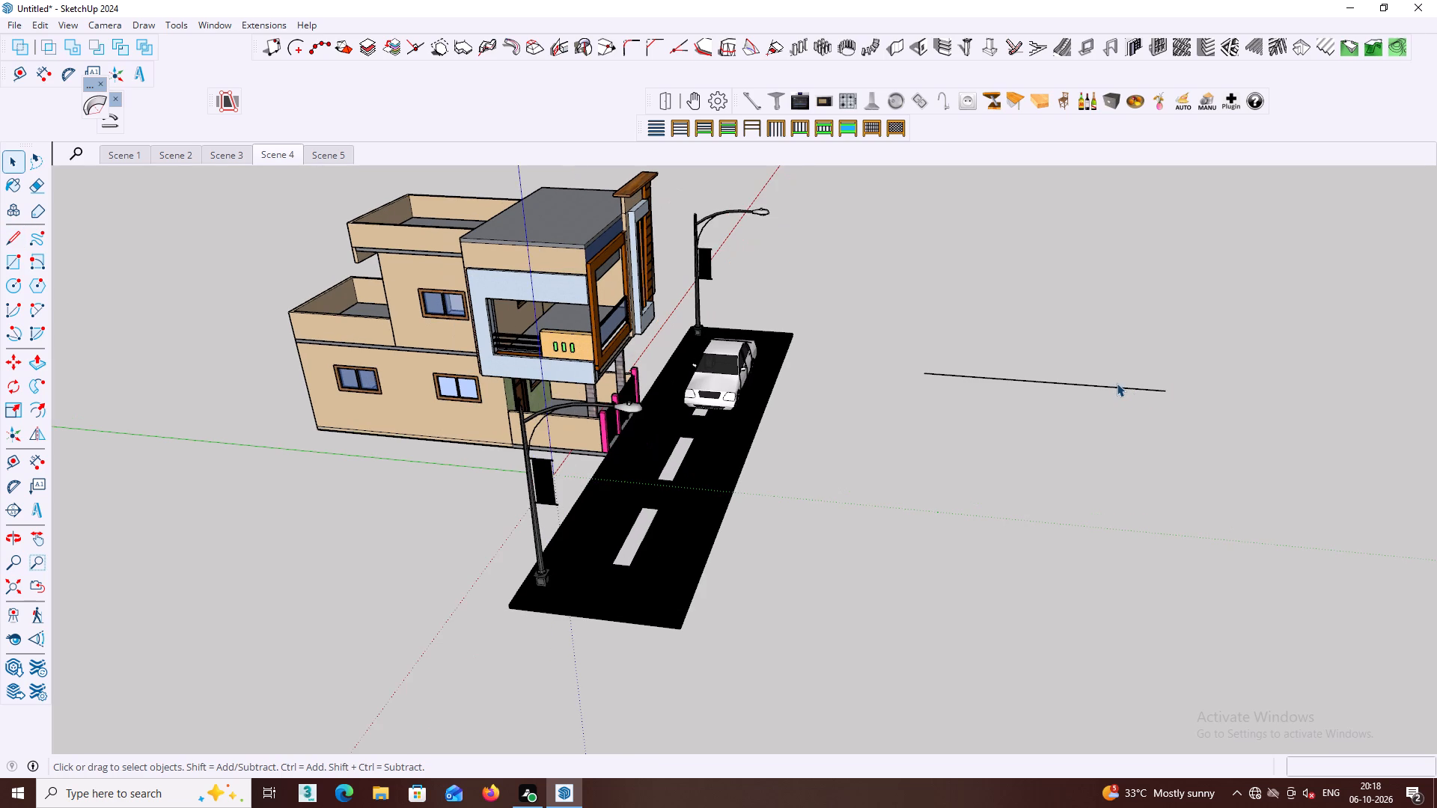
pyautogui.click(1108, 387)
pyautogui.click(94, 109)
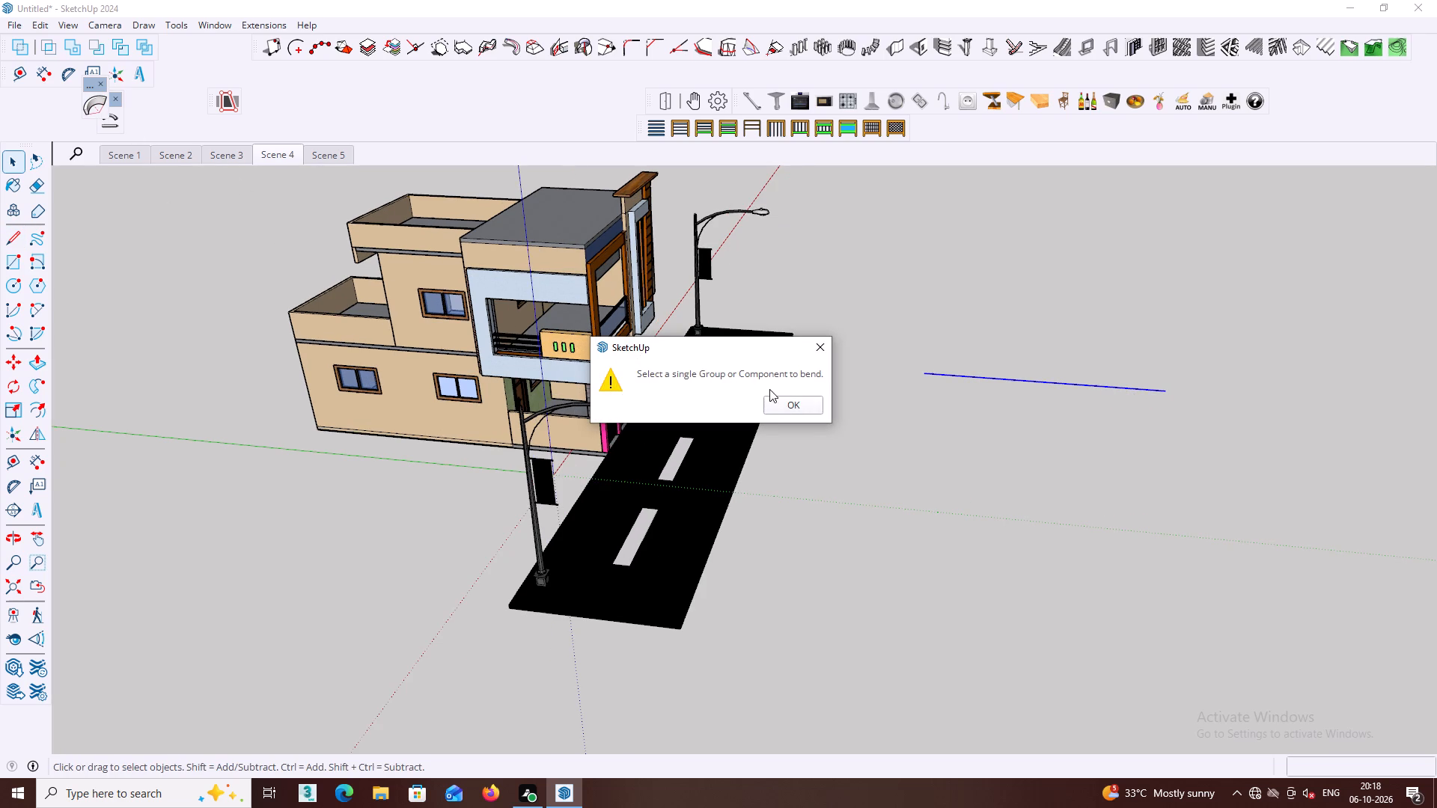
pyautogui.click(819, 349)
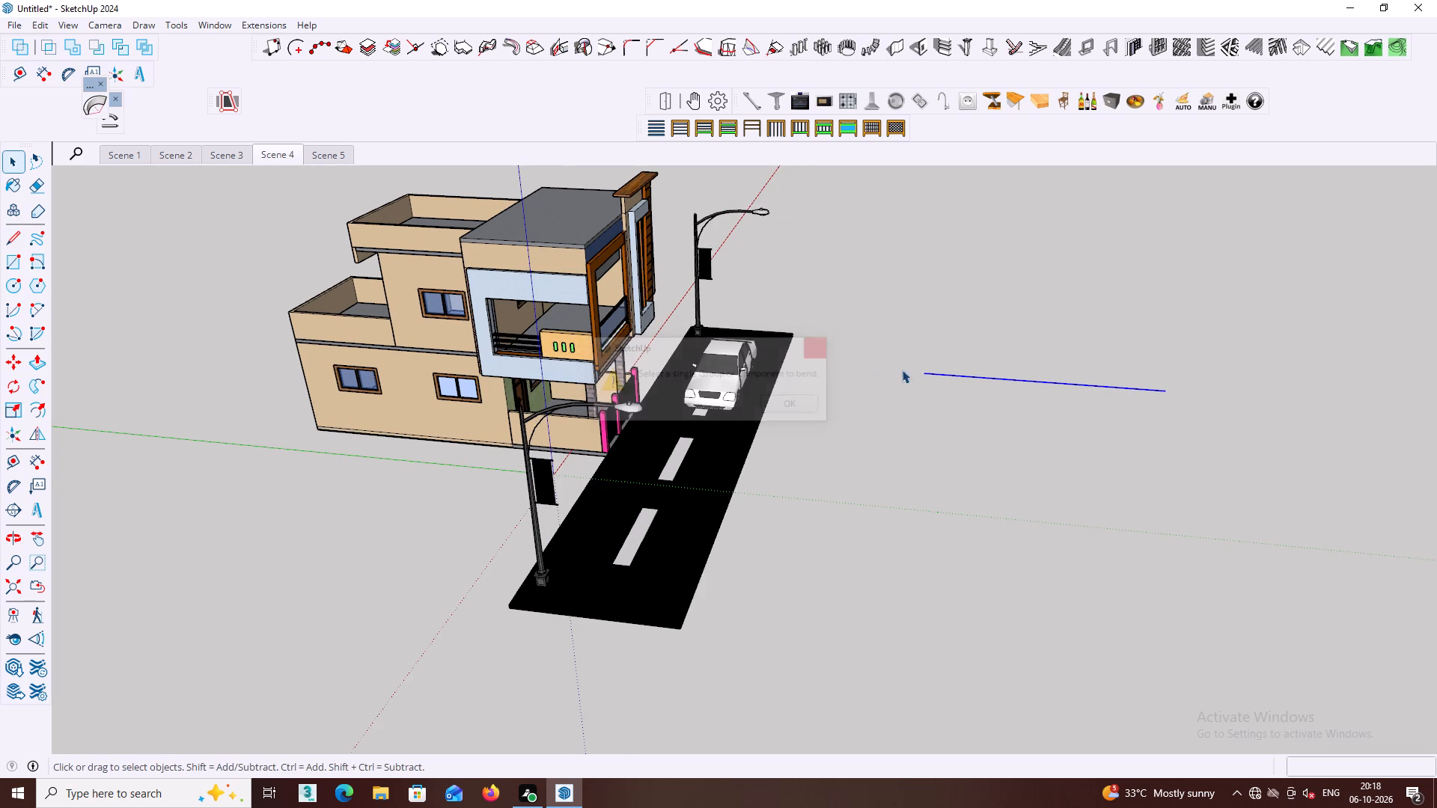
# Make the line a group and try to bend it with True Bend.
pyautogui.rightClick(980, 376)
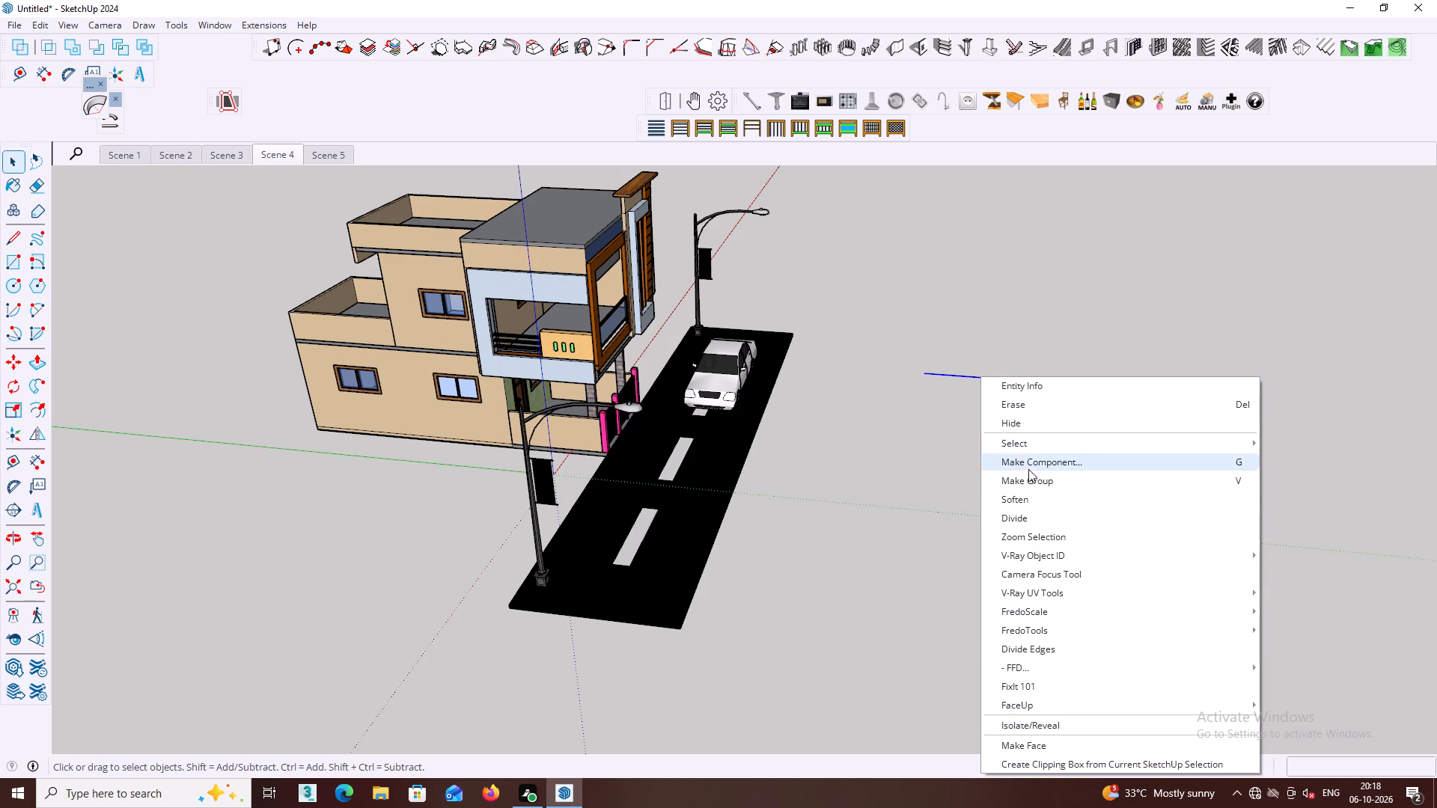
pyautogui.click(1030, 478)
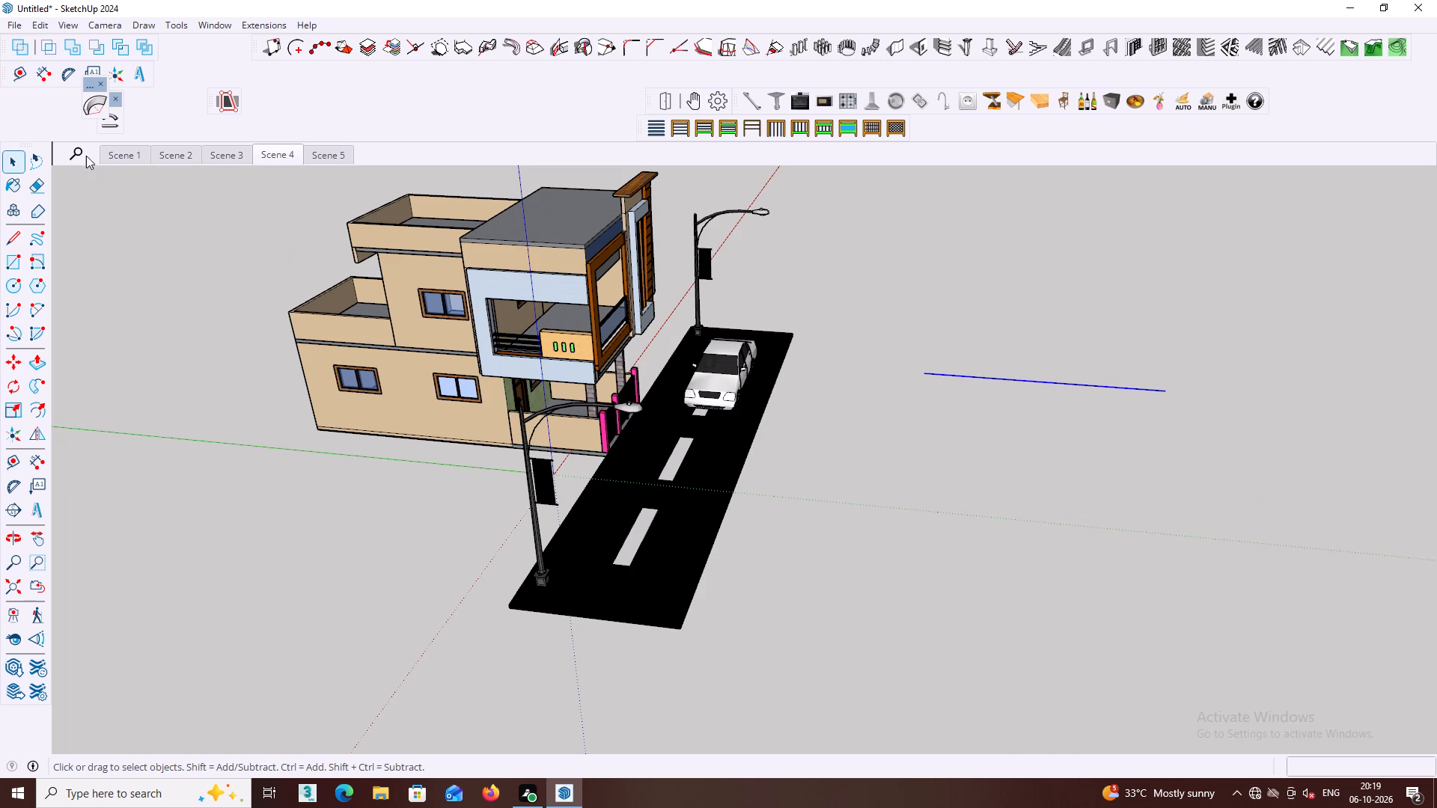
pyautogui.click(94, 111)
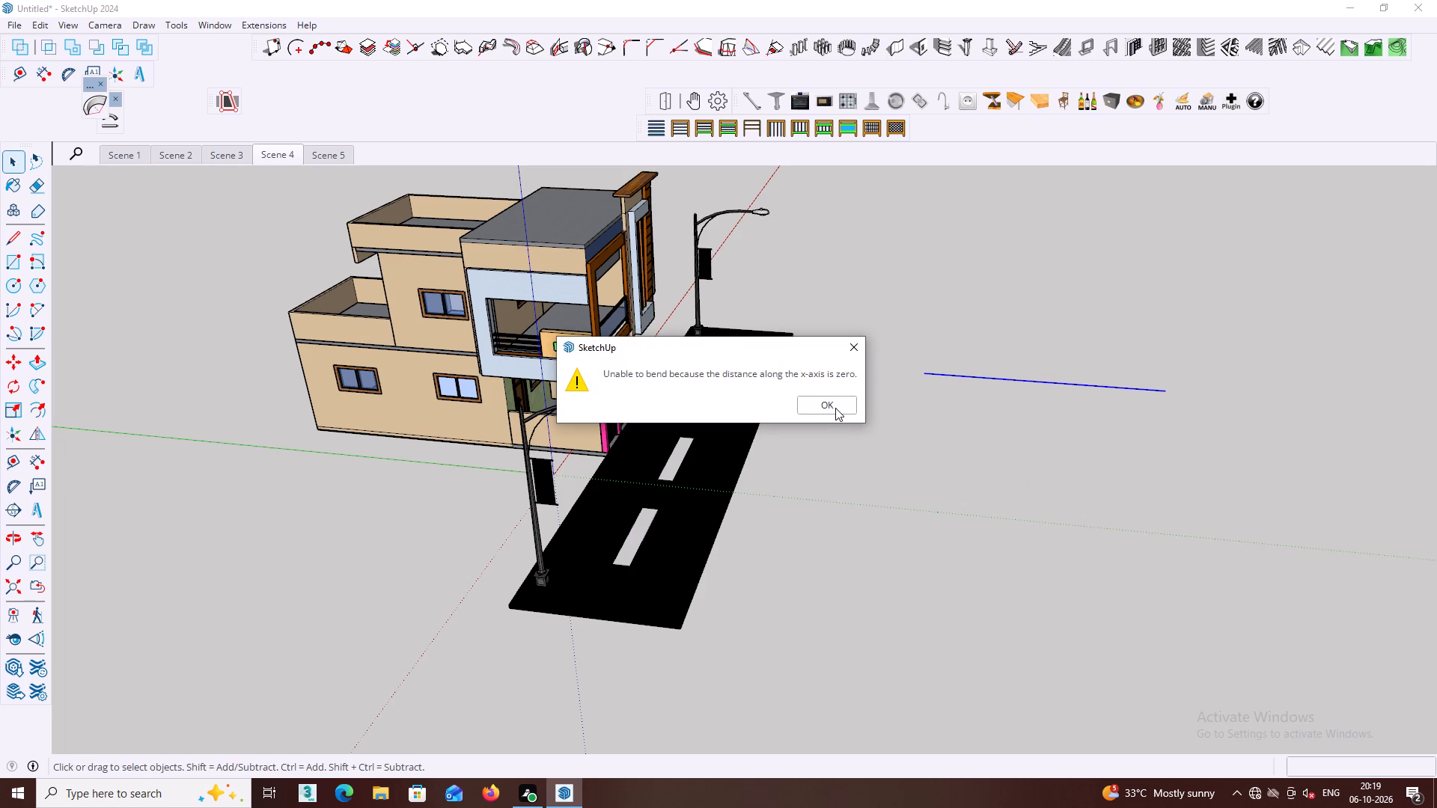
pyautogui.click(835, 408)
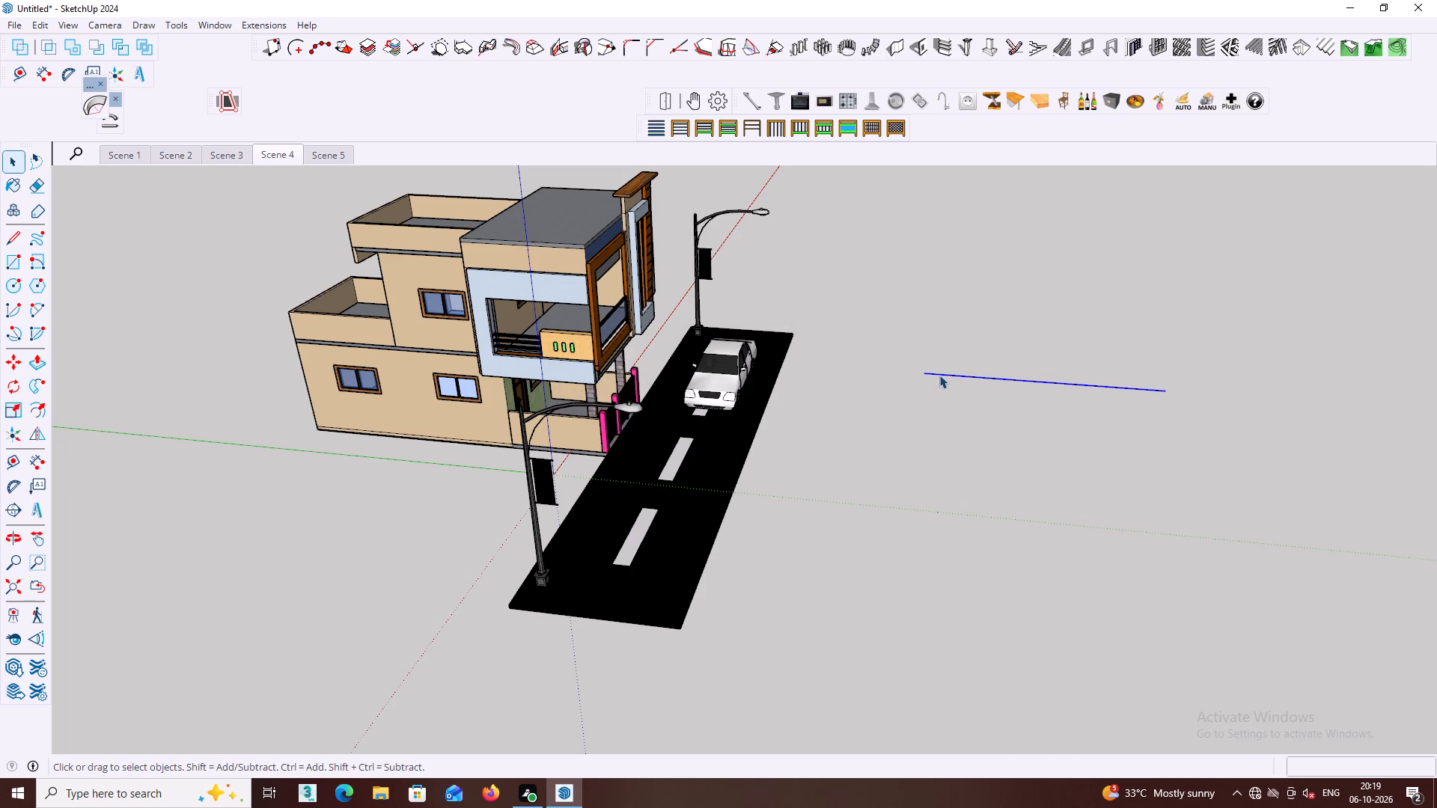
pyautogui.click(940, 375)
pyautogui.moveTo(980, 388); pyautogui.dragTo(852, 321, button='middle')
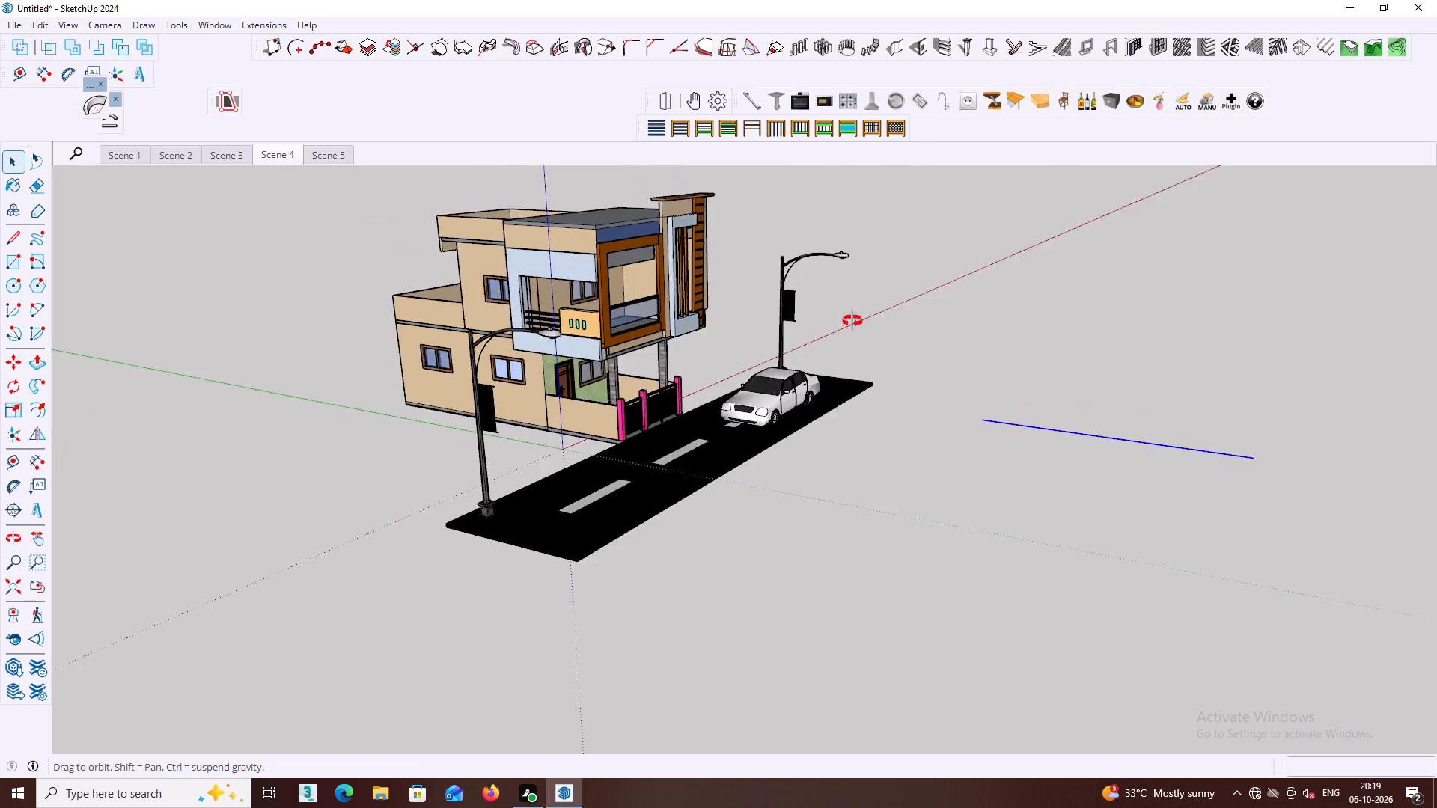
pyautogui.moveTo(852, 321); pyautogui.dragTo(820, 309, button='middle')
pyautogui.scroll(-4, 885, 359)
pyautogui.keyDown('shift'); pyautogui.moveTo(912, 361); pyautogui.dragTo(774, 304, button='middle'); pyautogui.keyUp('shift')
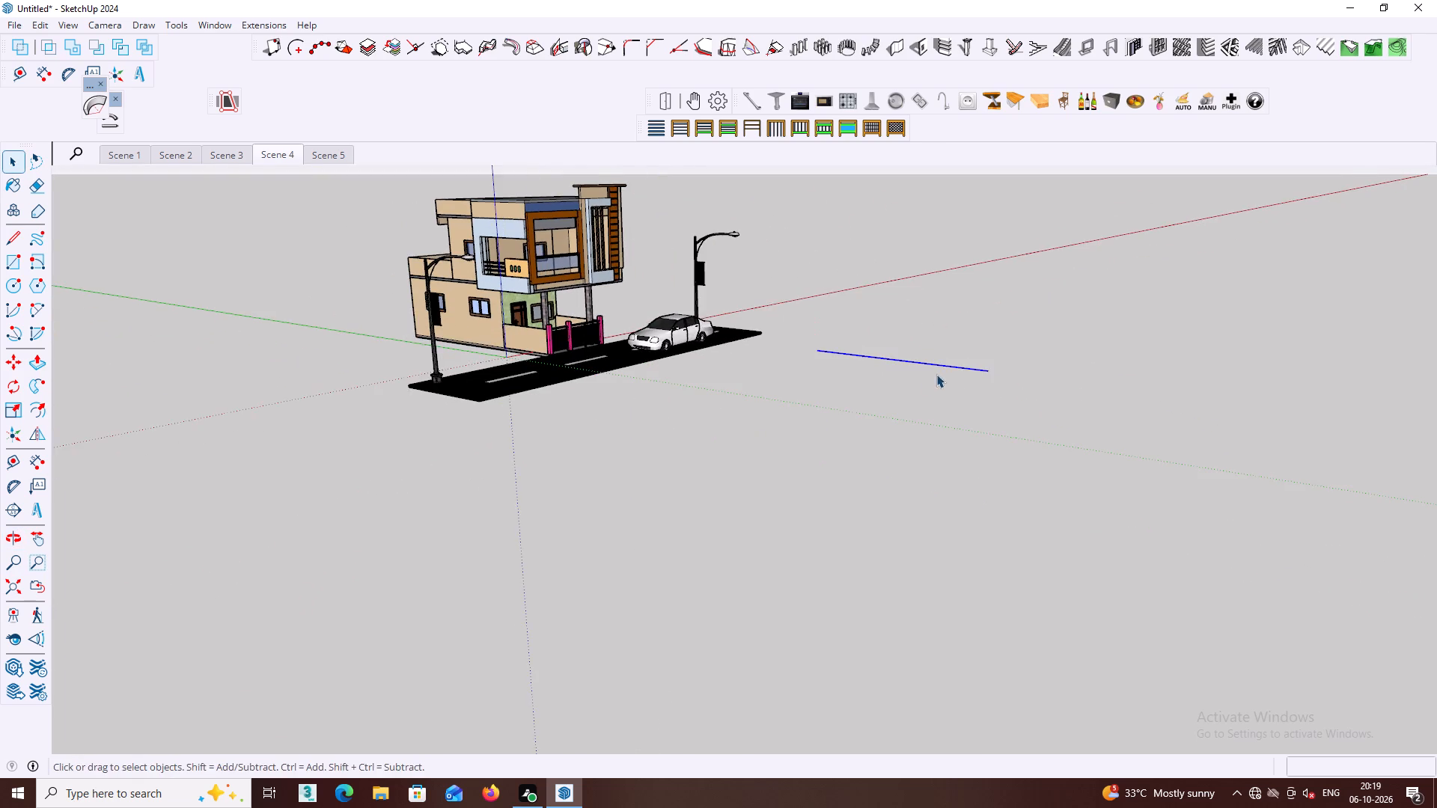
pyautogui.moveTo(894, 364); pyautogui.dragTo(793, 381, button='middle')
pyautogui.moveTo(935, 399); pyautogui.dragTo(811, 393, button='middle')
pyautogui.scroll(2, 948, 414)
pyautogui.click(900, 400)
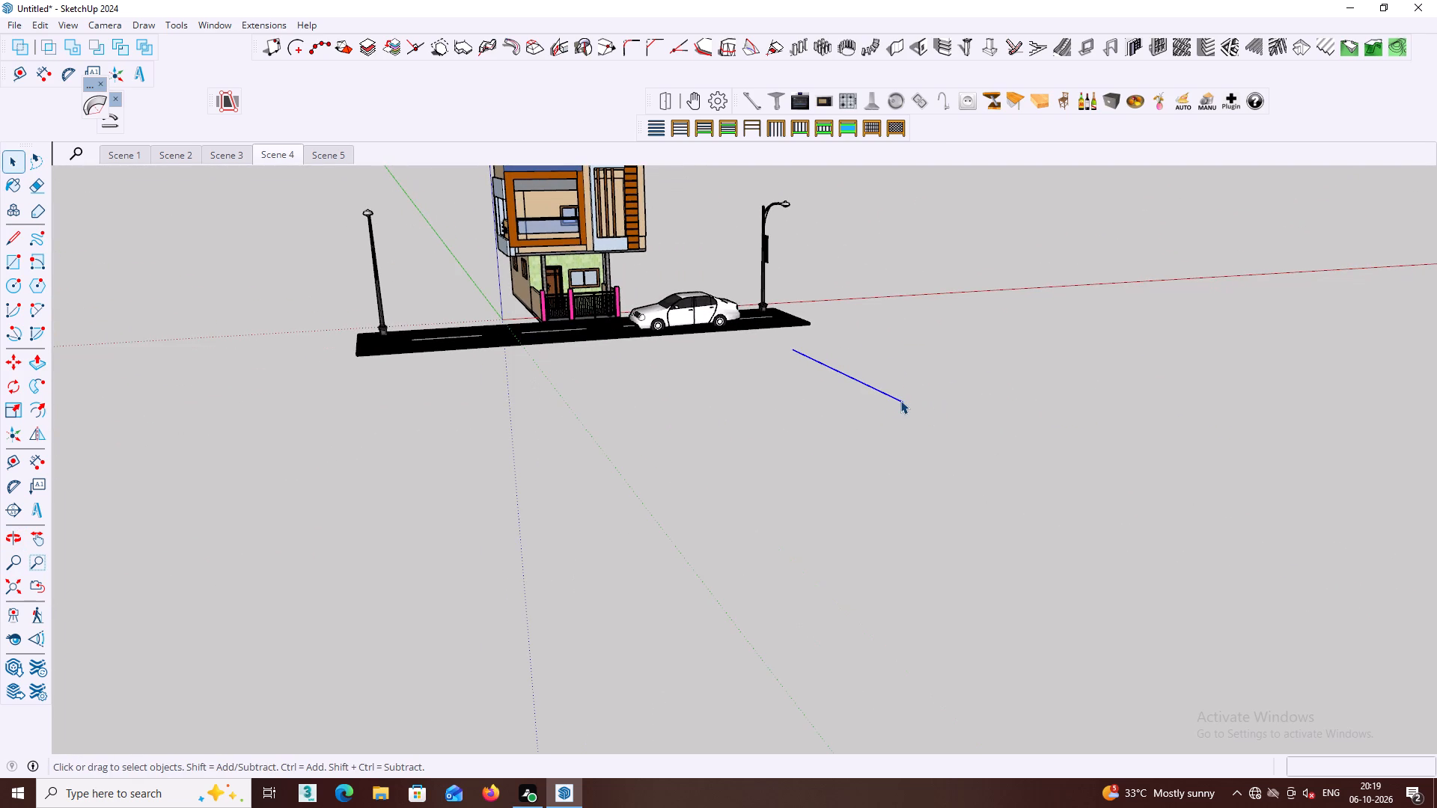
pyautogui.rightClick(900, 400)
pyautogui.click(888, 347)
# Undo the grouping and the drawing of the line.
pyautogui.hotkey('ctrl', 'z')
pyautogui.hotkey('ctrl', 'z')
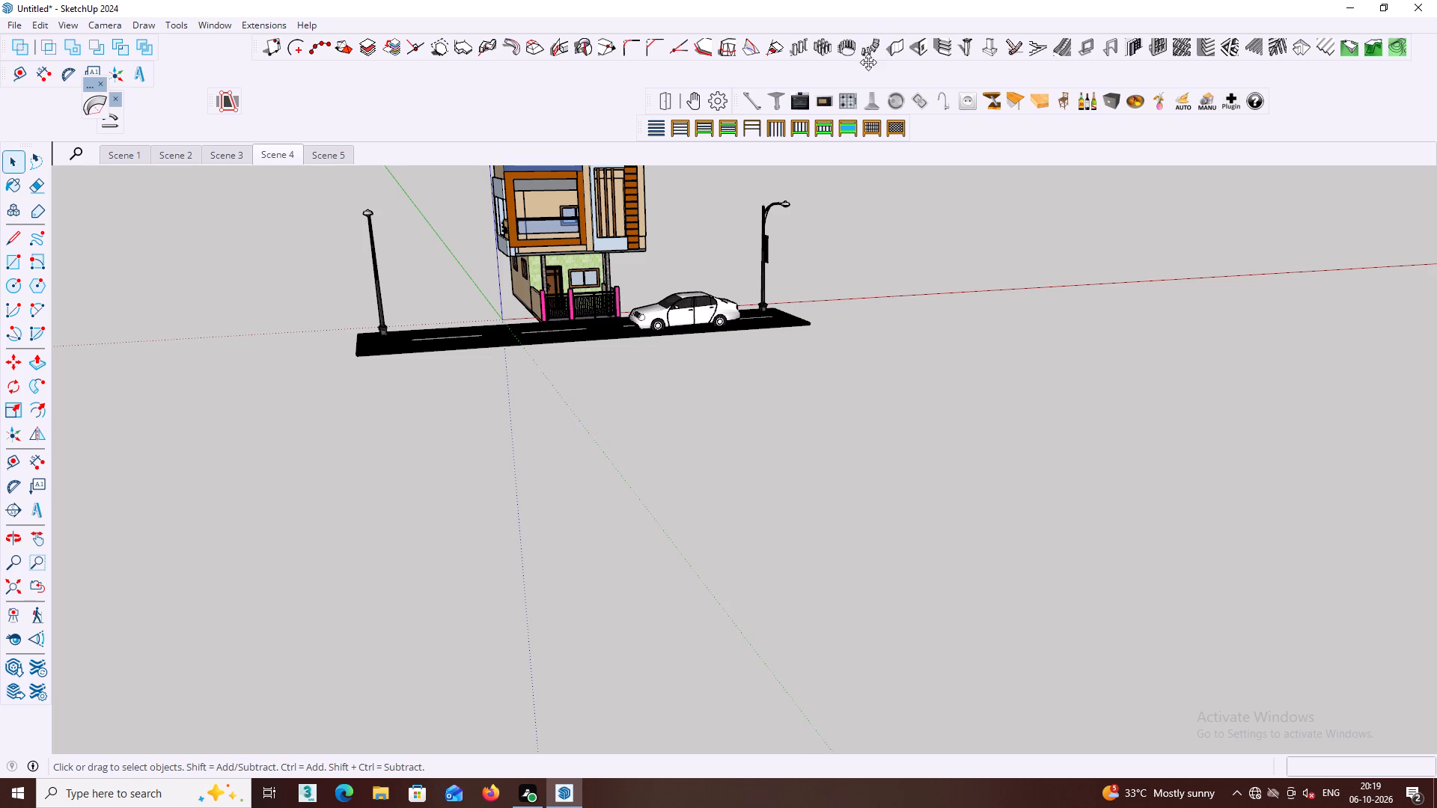
# Draw a freehand rectangle on the empty ground in front of the road's car end.
pyautogui.moveTo(894, 182); pyautogui.dragTo(894, 192, button='middle')
pyautogui.scroll(-4, 894, 202)
pyautogui.moveTo(918, 432); pyautogui.dragTo(927, 547, button='middle')
pyautogui.scroll(-4, 923, 532)
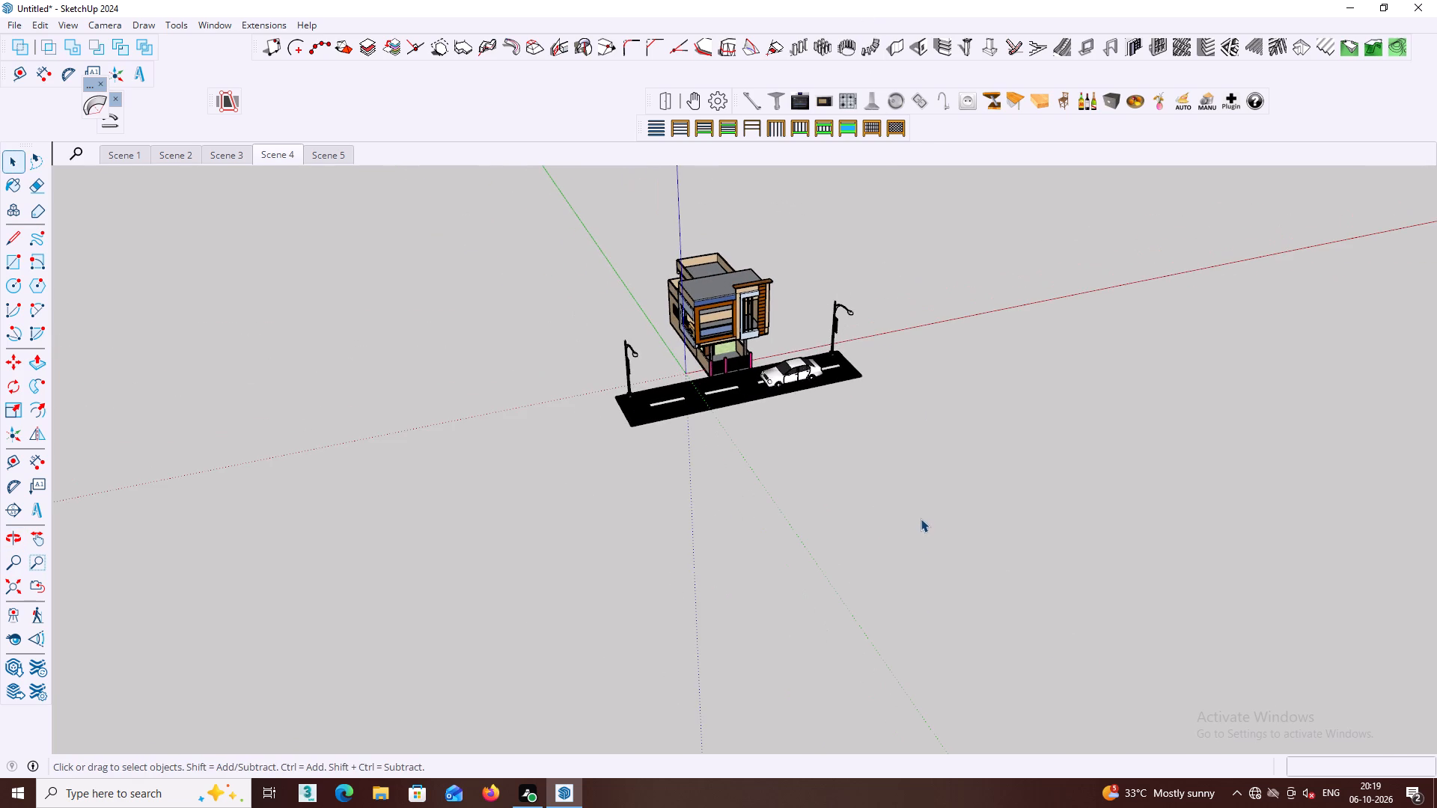
pyautogui.moveTo(906, 452); pyautogui.dragTo(919, 443, button='middle')
pyautogui.press('r')
pyautogui.click(917, 429)
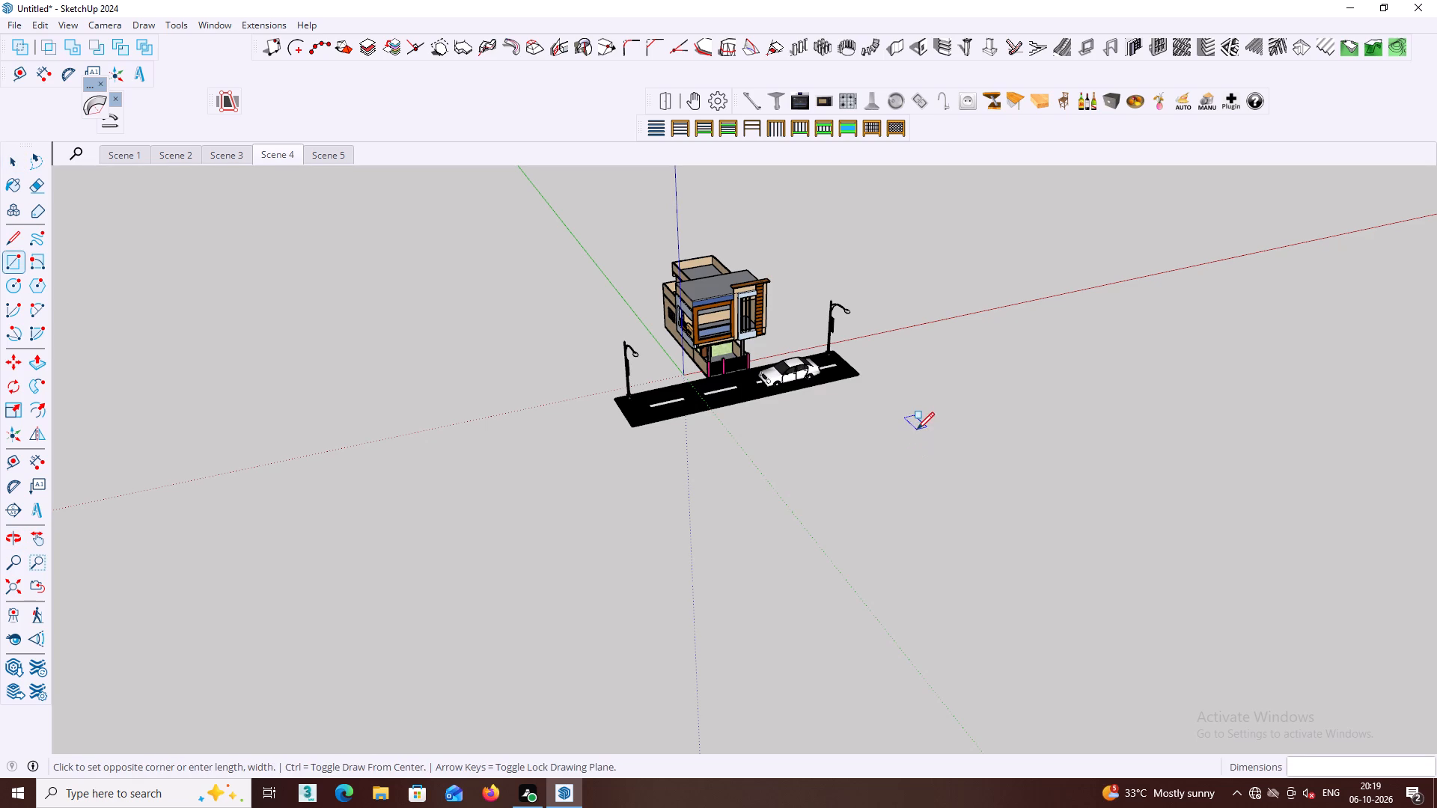
pyautogui.click(1009, 451)
pyautogui.press('space')
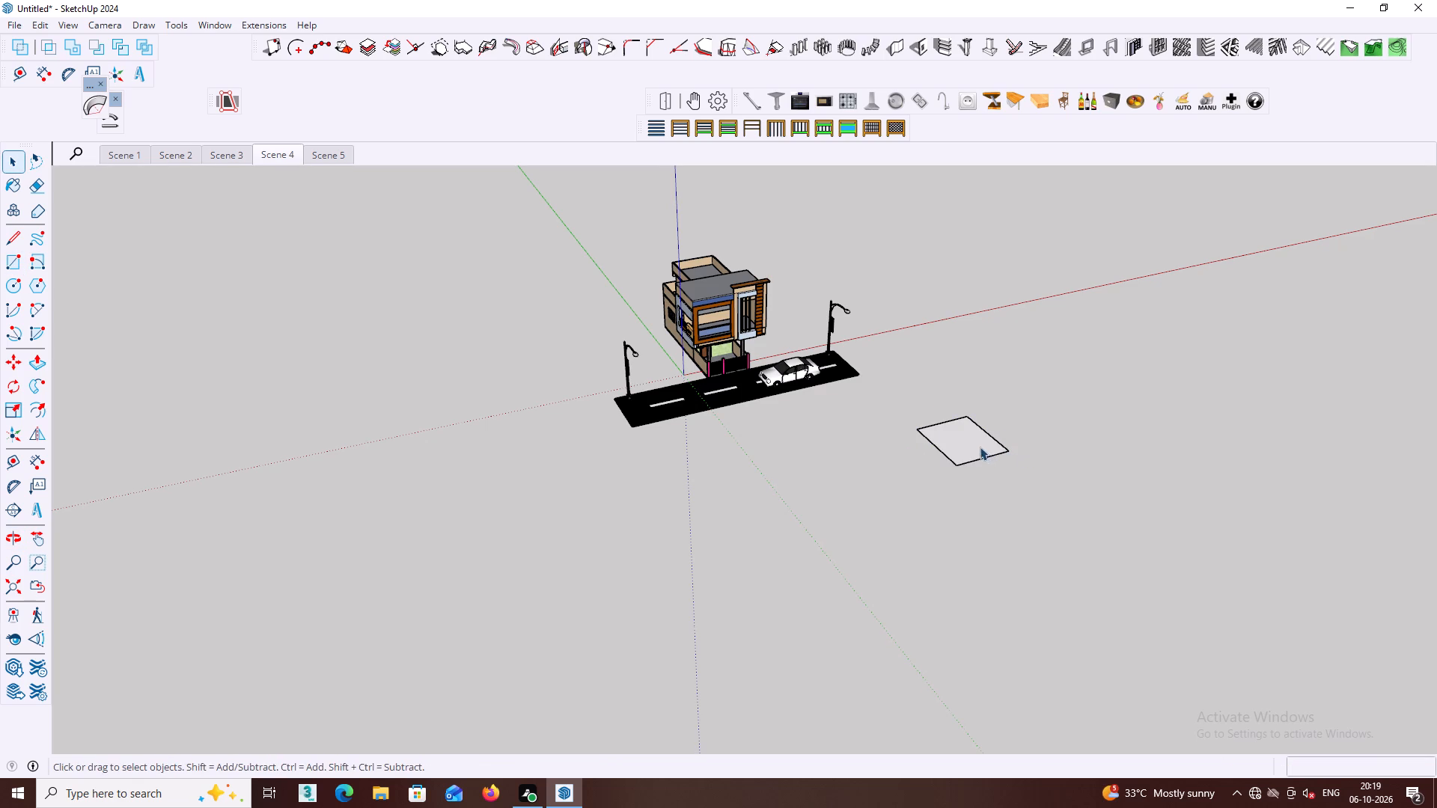
# Make the rectangle's face and edges a component with the default settings.
pyautogui.moveTo(971, 446); pyautogui.dragTo(951, 442, button='middle')
pyautogui.doubleClick(951, 442)
pyautogui.rightClick(951, 442)
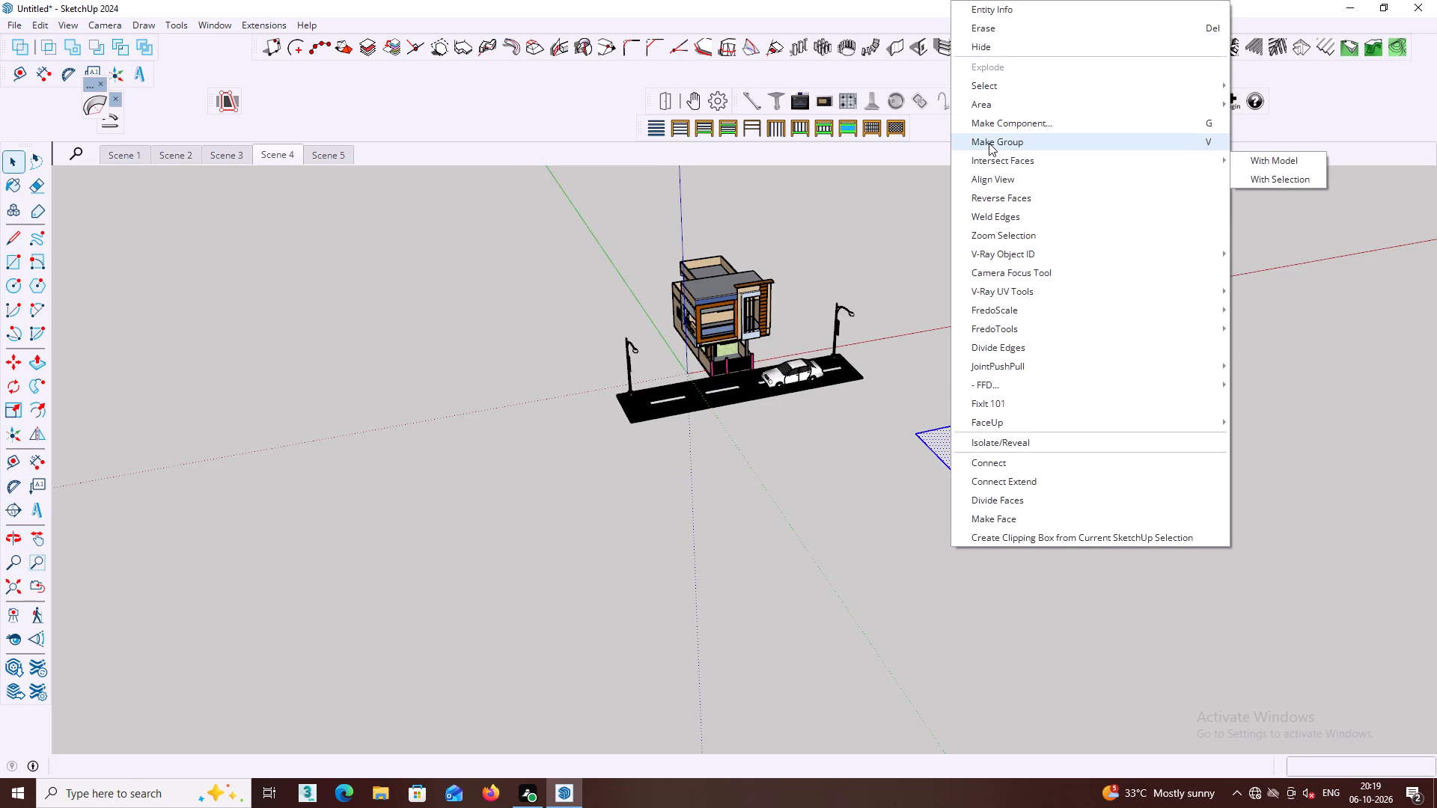
pyautogui.click(999, 126)
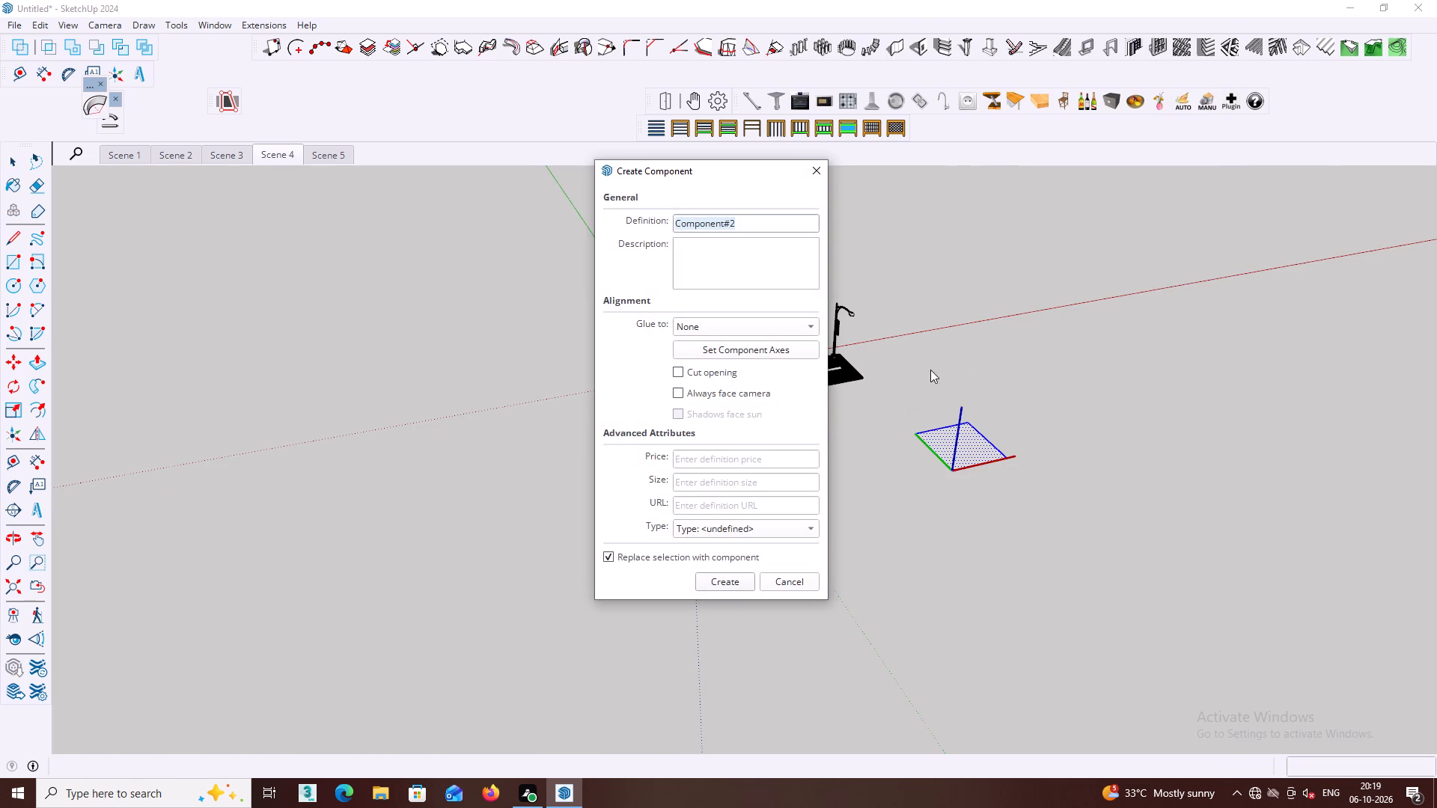
pyautogui.click(726, 584)
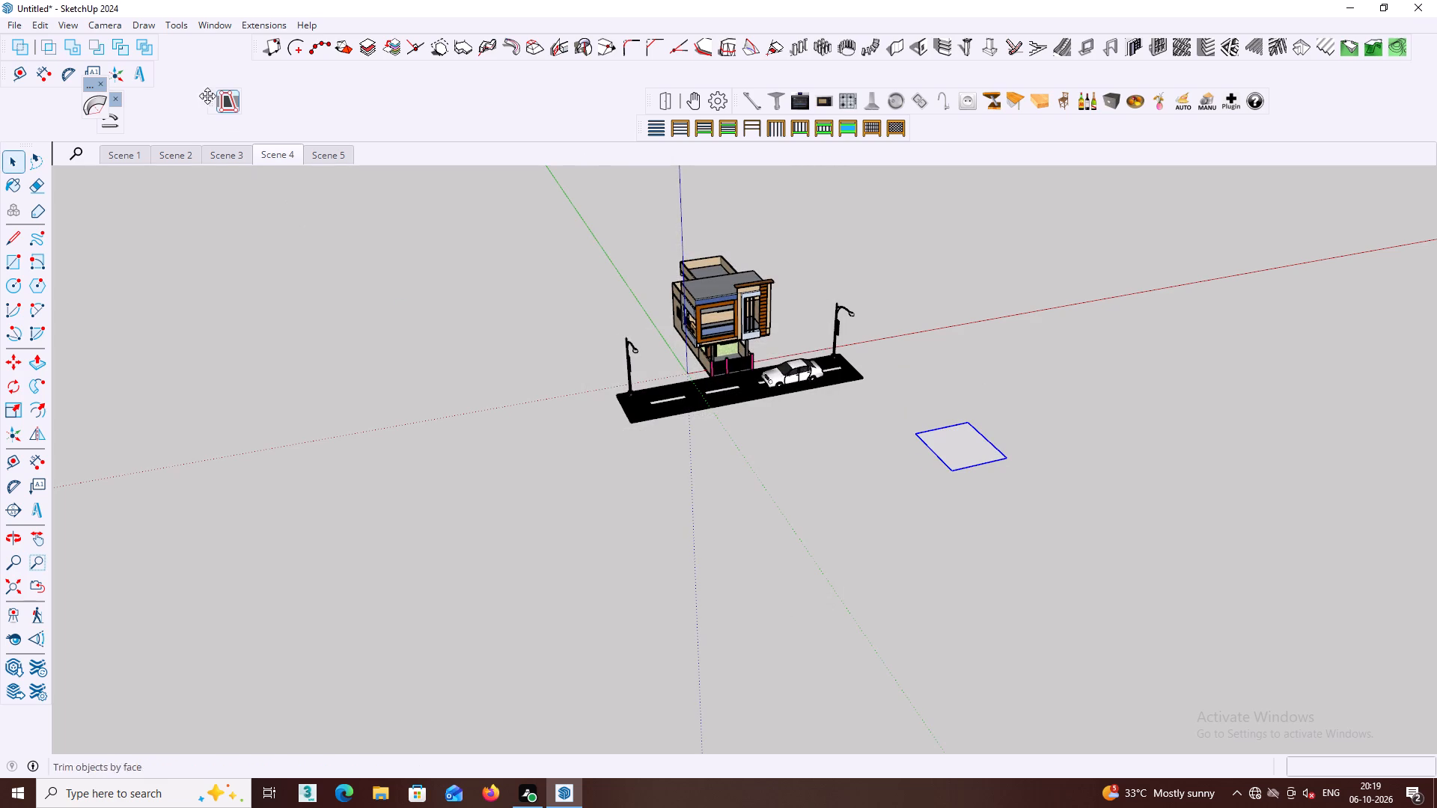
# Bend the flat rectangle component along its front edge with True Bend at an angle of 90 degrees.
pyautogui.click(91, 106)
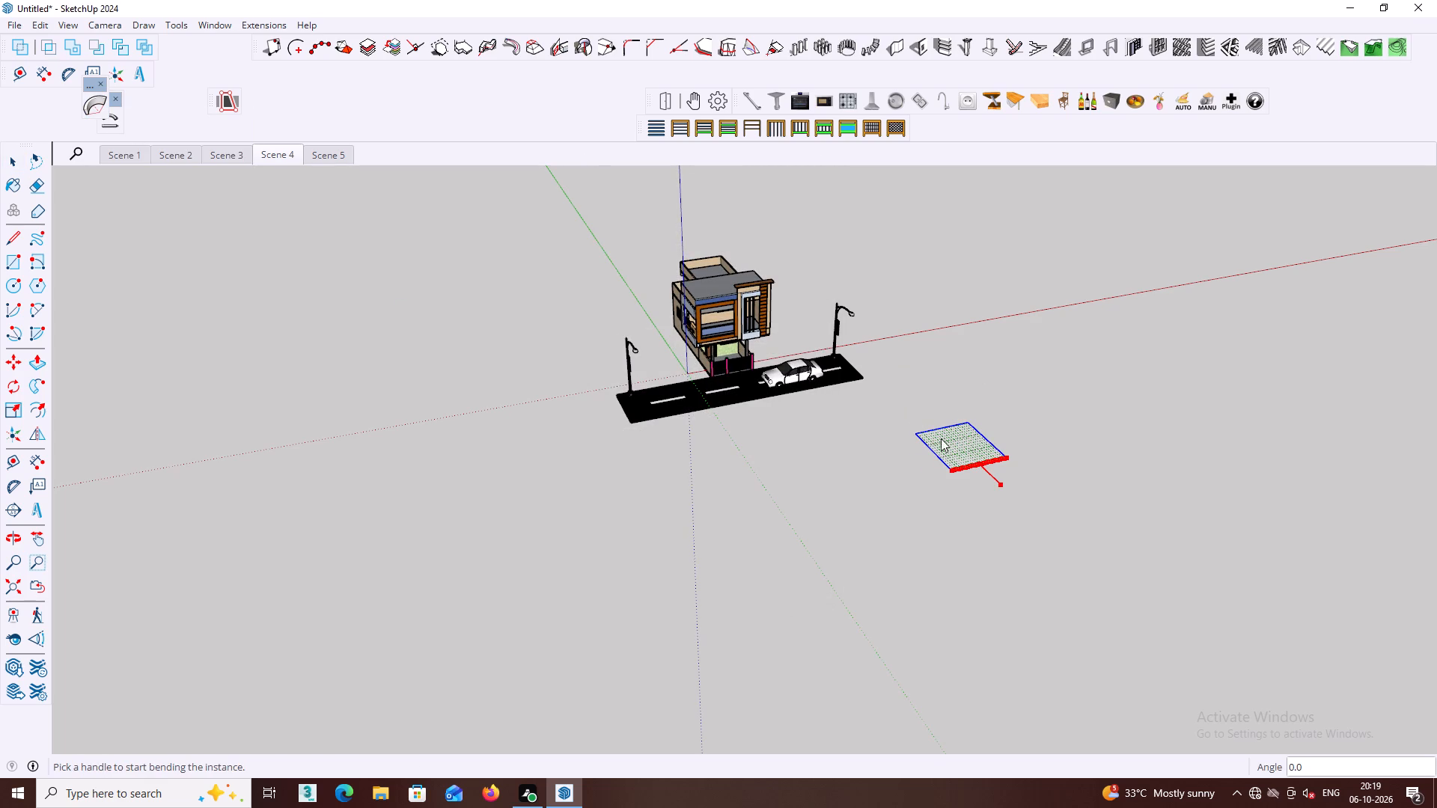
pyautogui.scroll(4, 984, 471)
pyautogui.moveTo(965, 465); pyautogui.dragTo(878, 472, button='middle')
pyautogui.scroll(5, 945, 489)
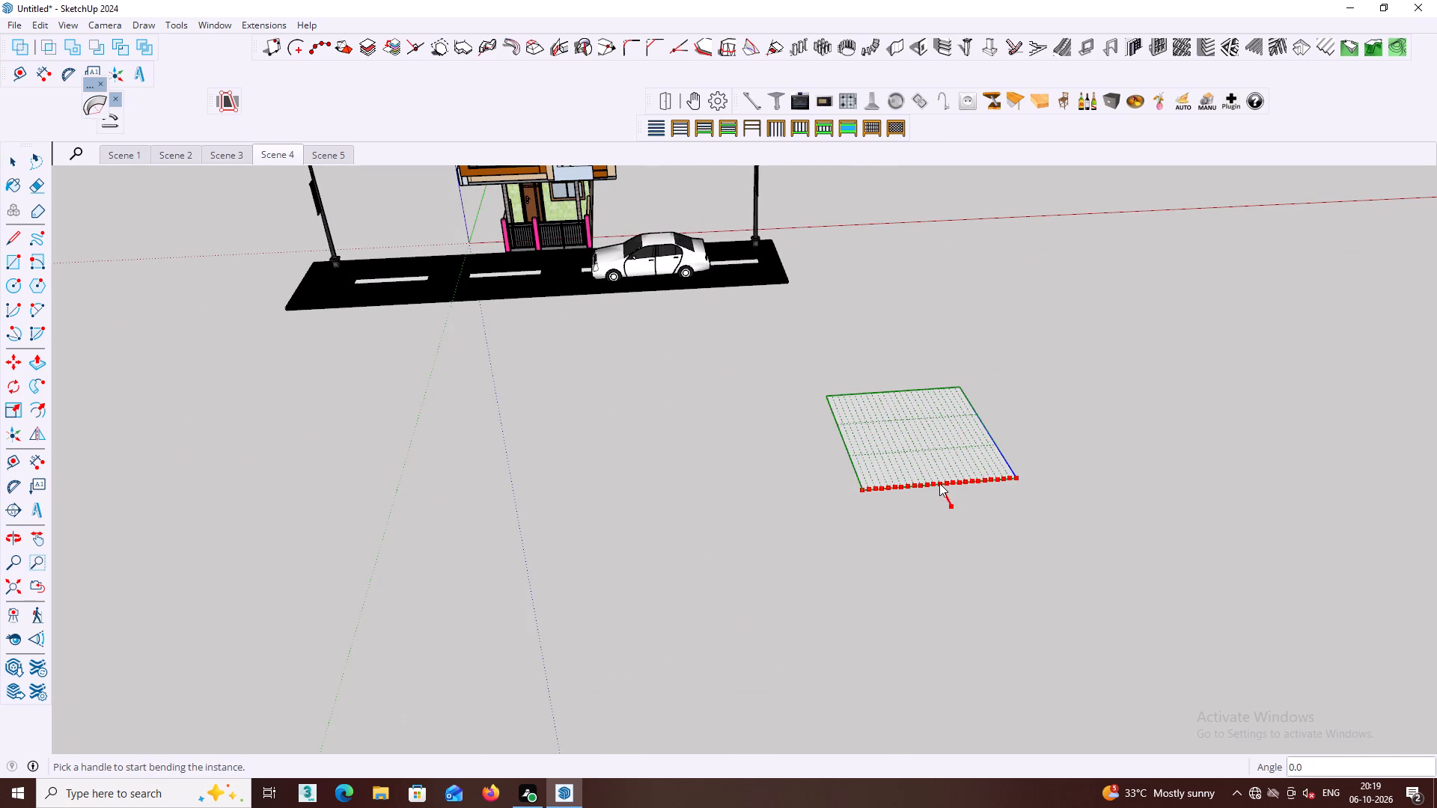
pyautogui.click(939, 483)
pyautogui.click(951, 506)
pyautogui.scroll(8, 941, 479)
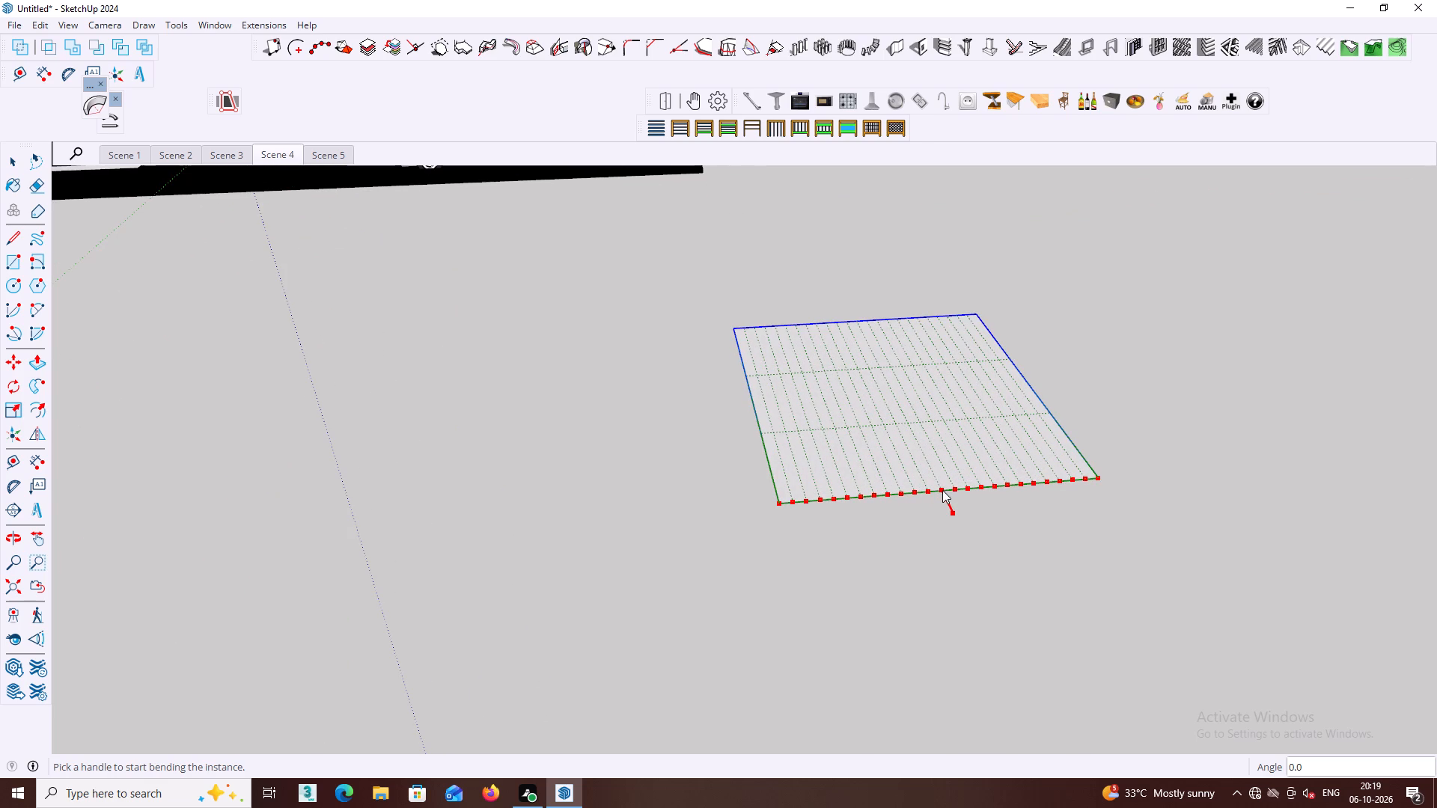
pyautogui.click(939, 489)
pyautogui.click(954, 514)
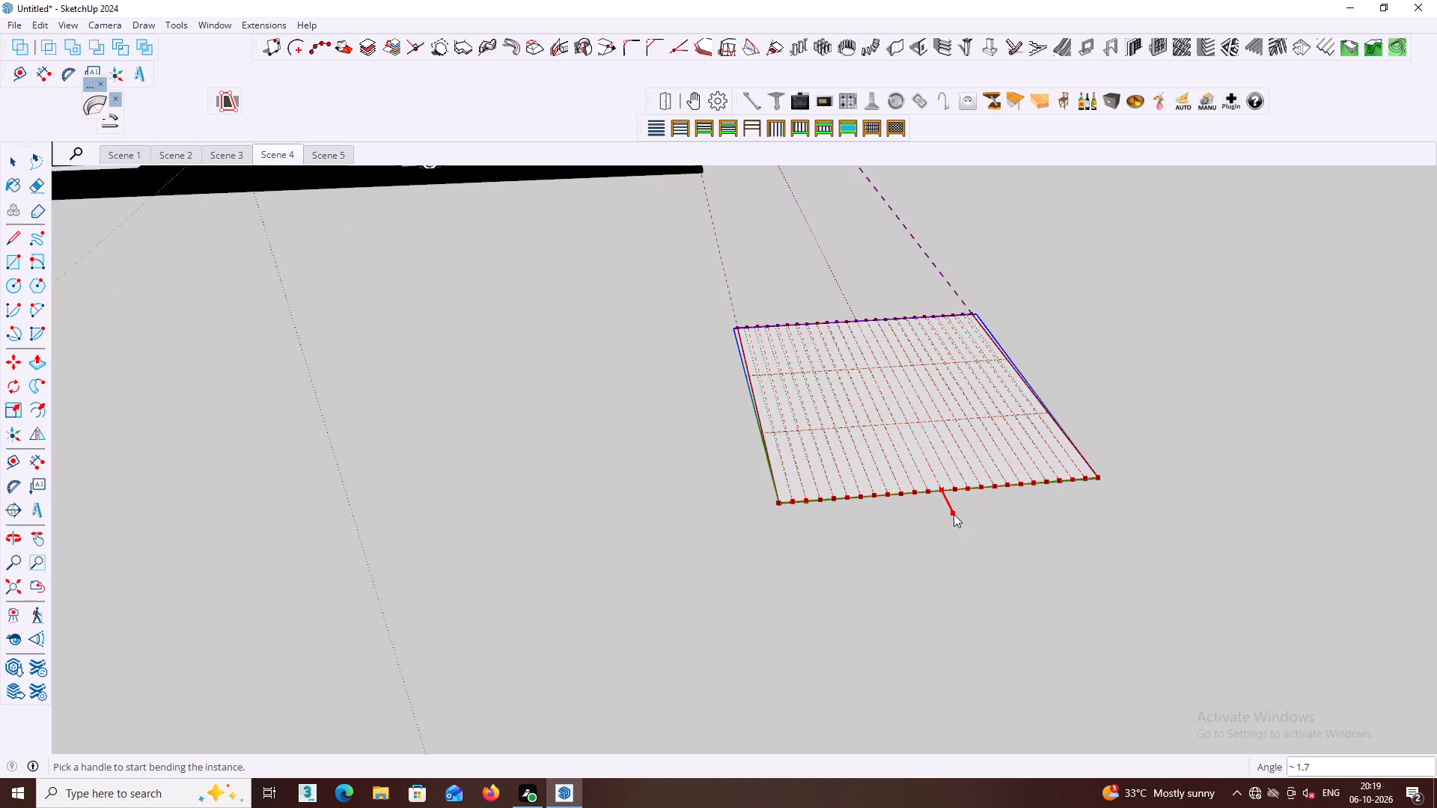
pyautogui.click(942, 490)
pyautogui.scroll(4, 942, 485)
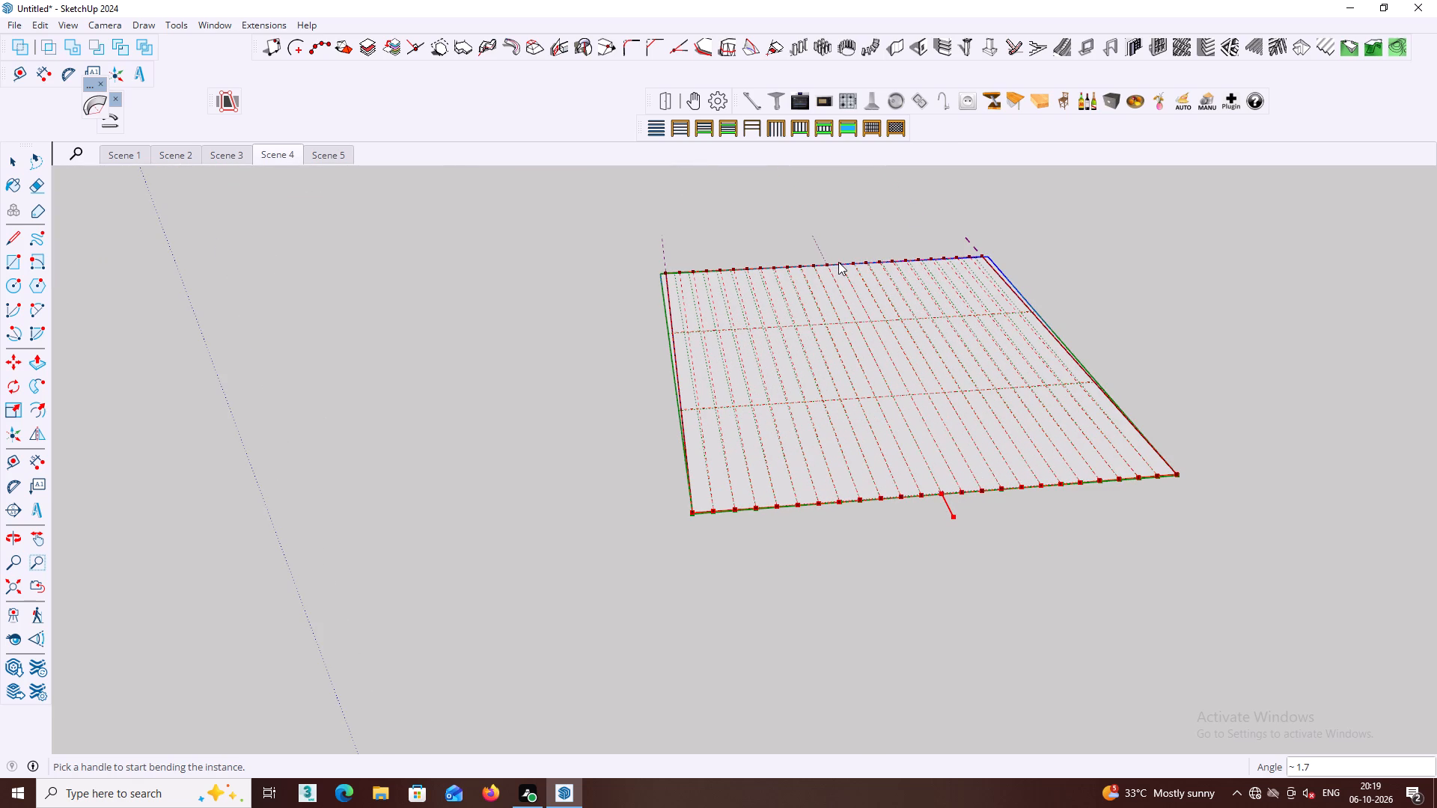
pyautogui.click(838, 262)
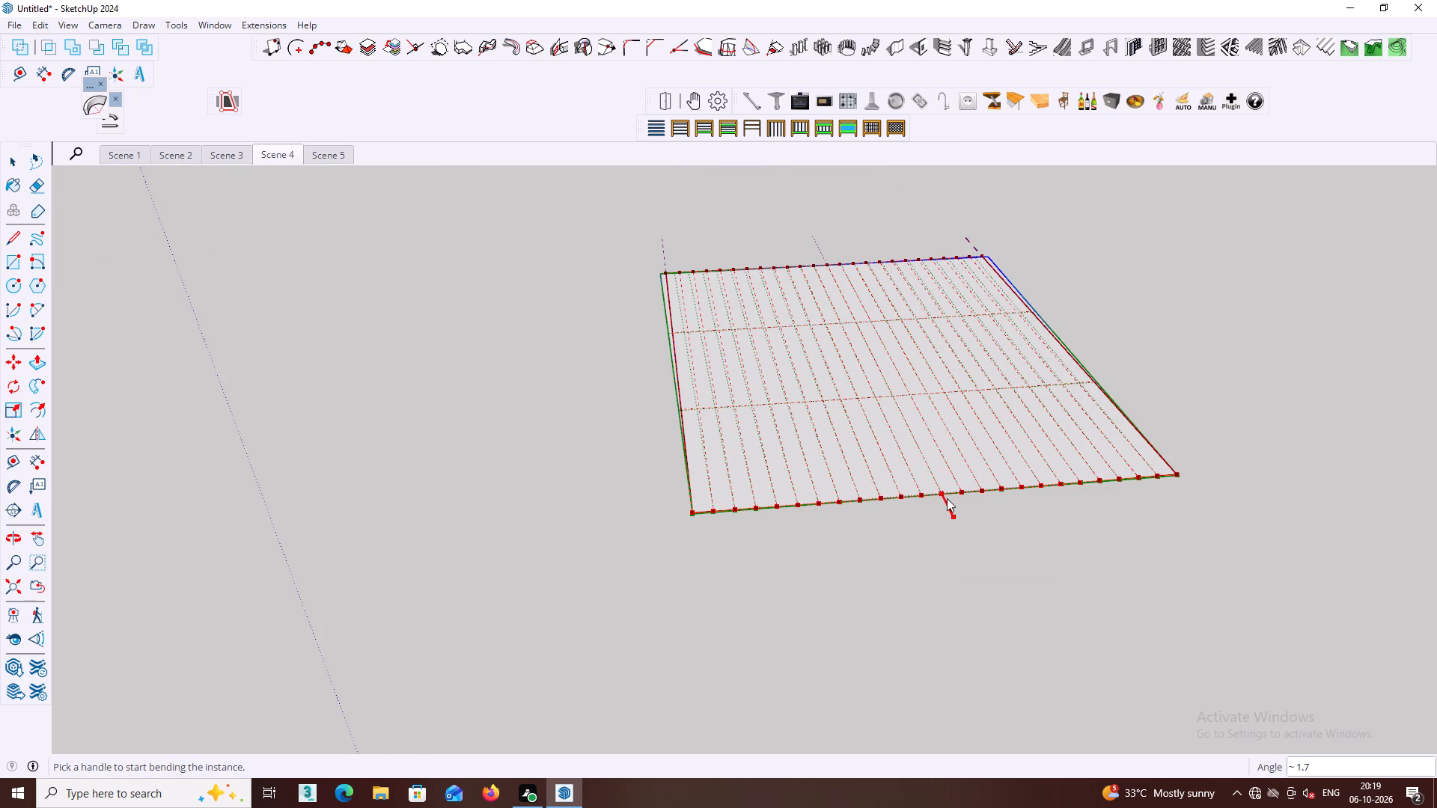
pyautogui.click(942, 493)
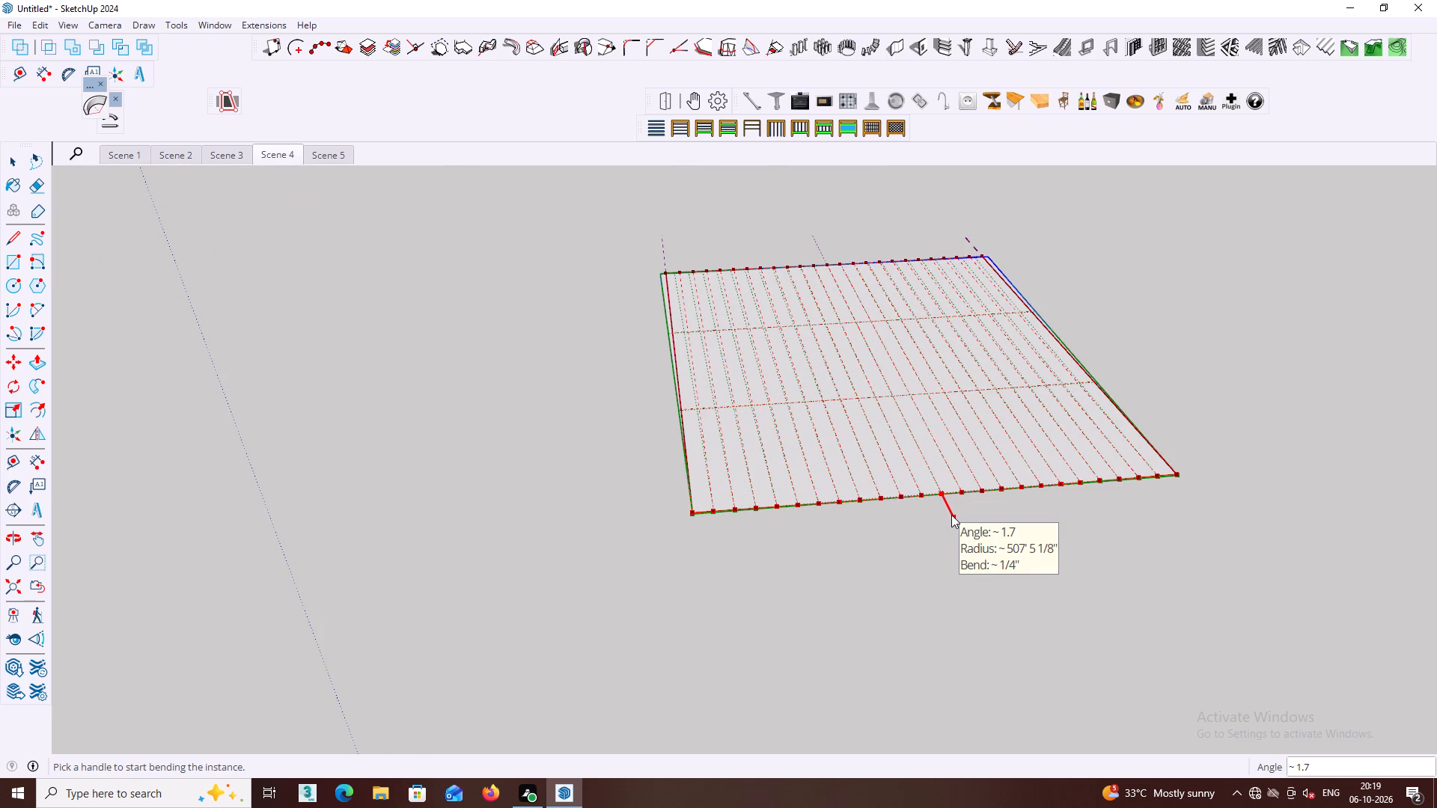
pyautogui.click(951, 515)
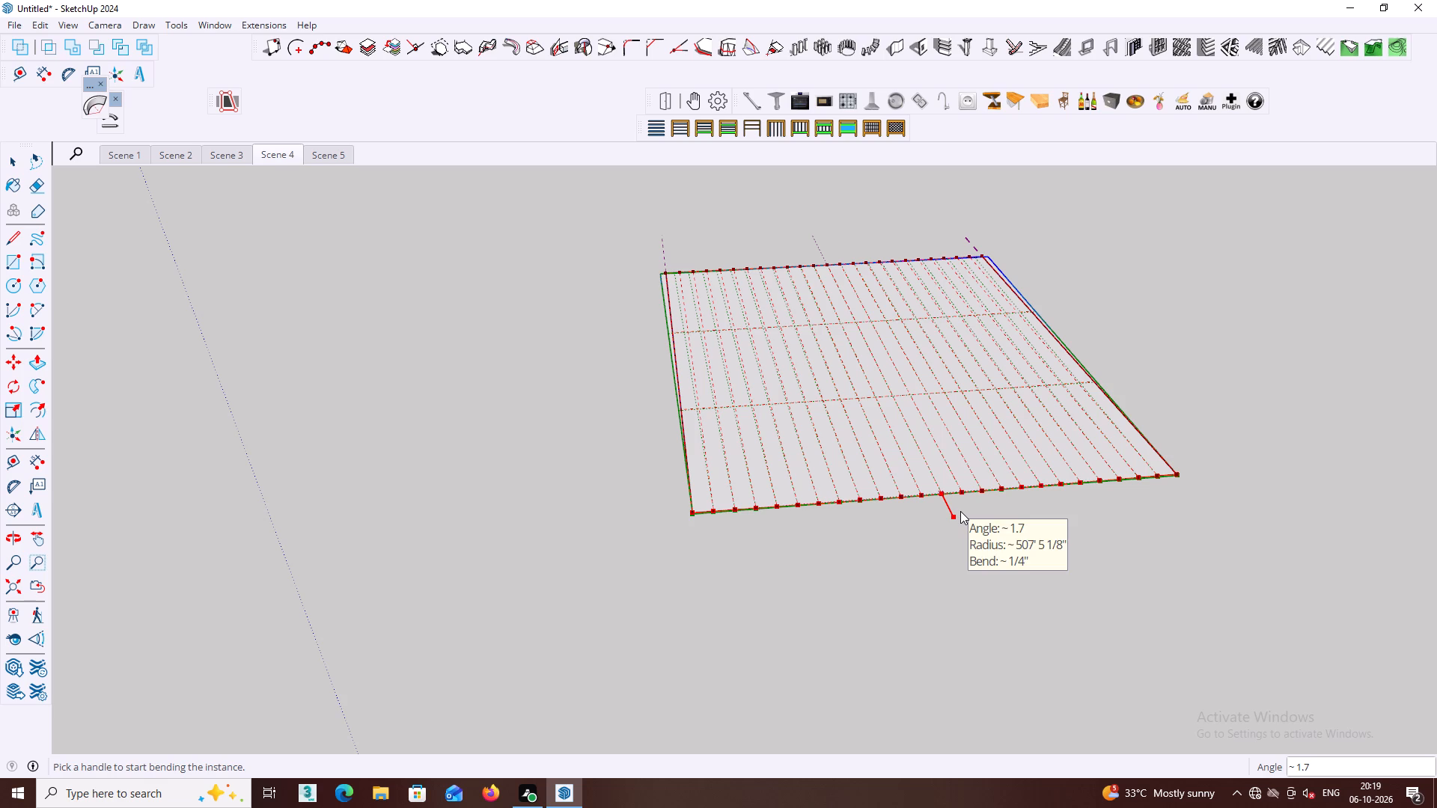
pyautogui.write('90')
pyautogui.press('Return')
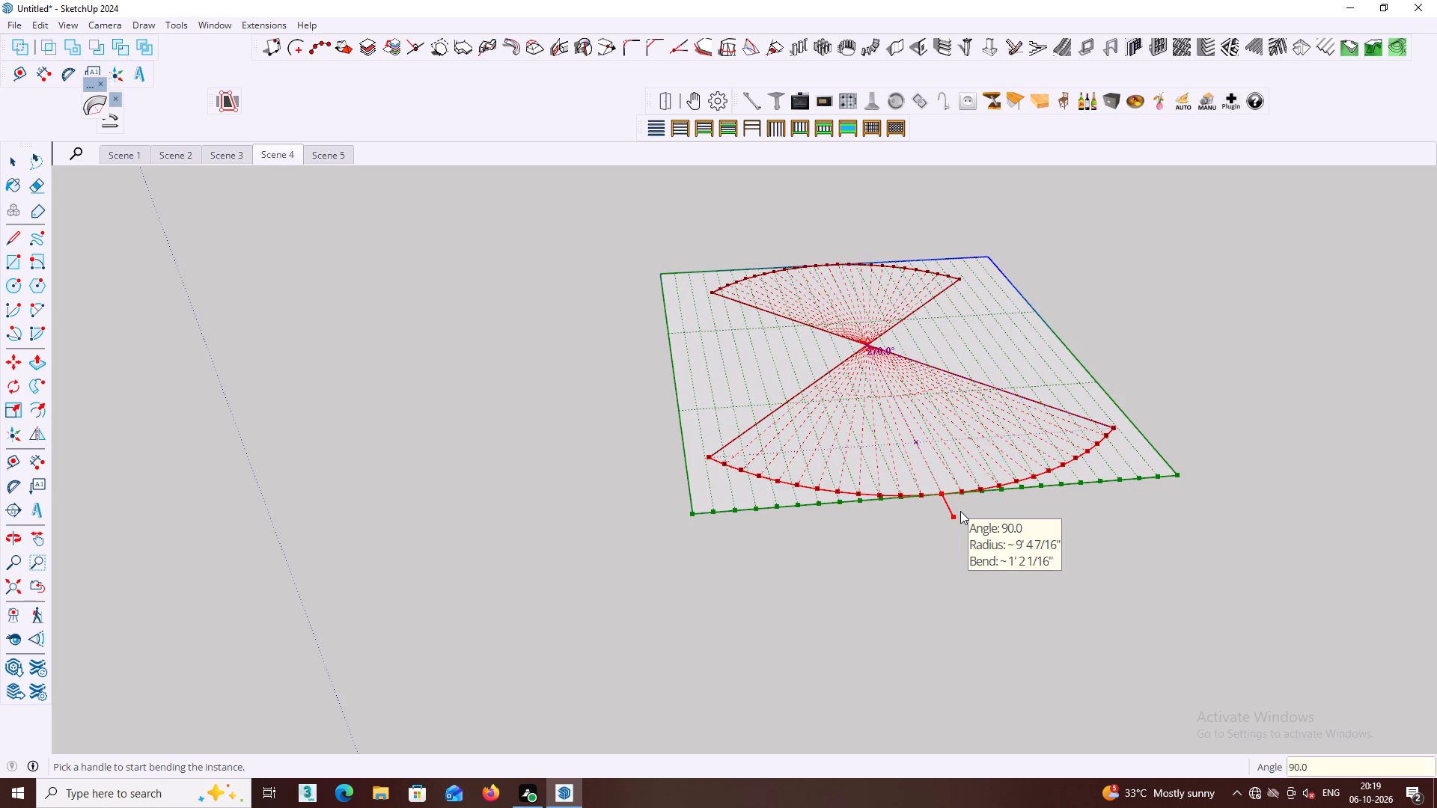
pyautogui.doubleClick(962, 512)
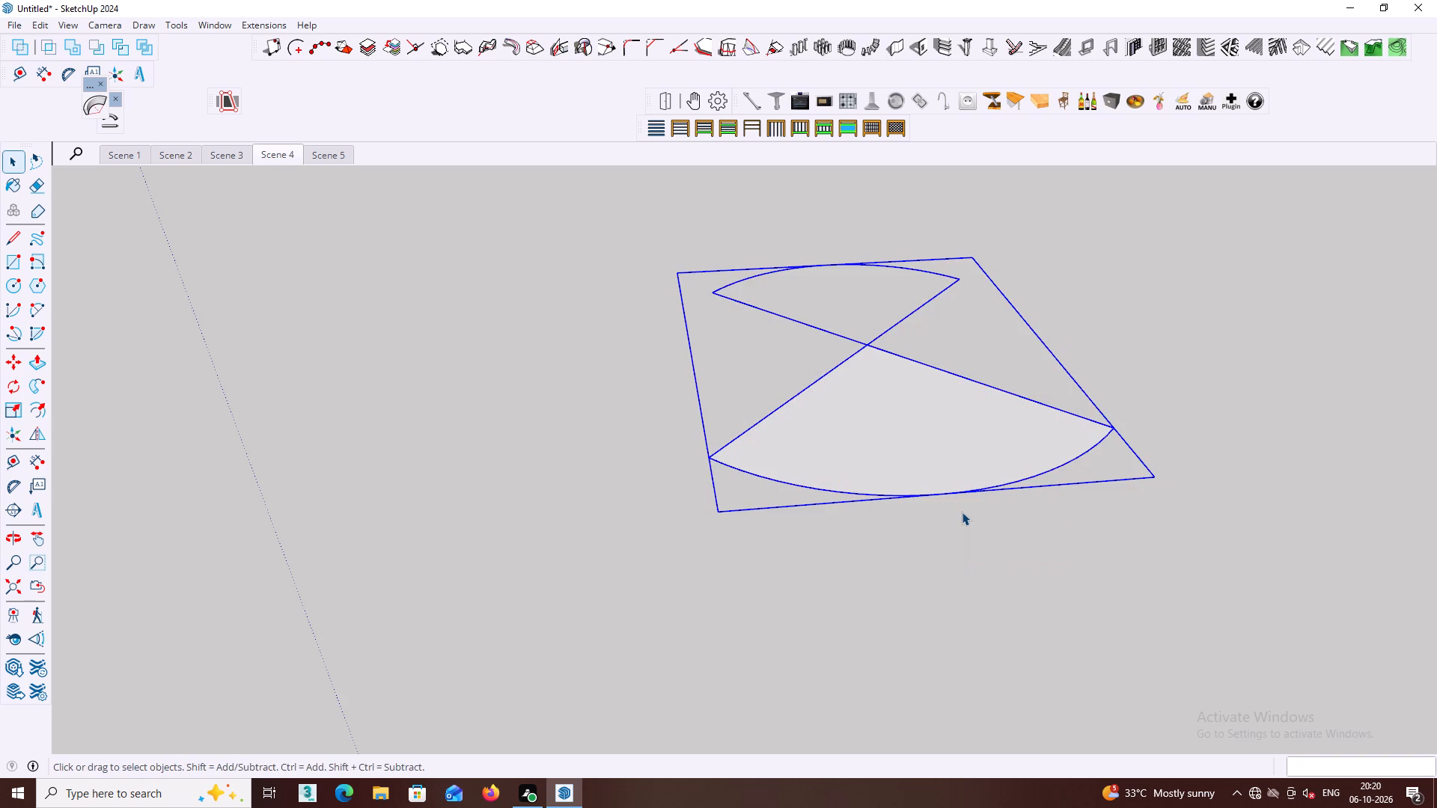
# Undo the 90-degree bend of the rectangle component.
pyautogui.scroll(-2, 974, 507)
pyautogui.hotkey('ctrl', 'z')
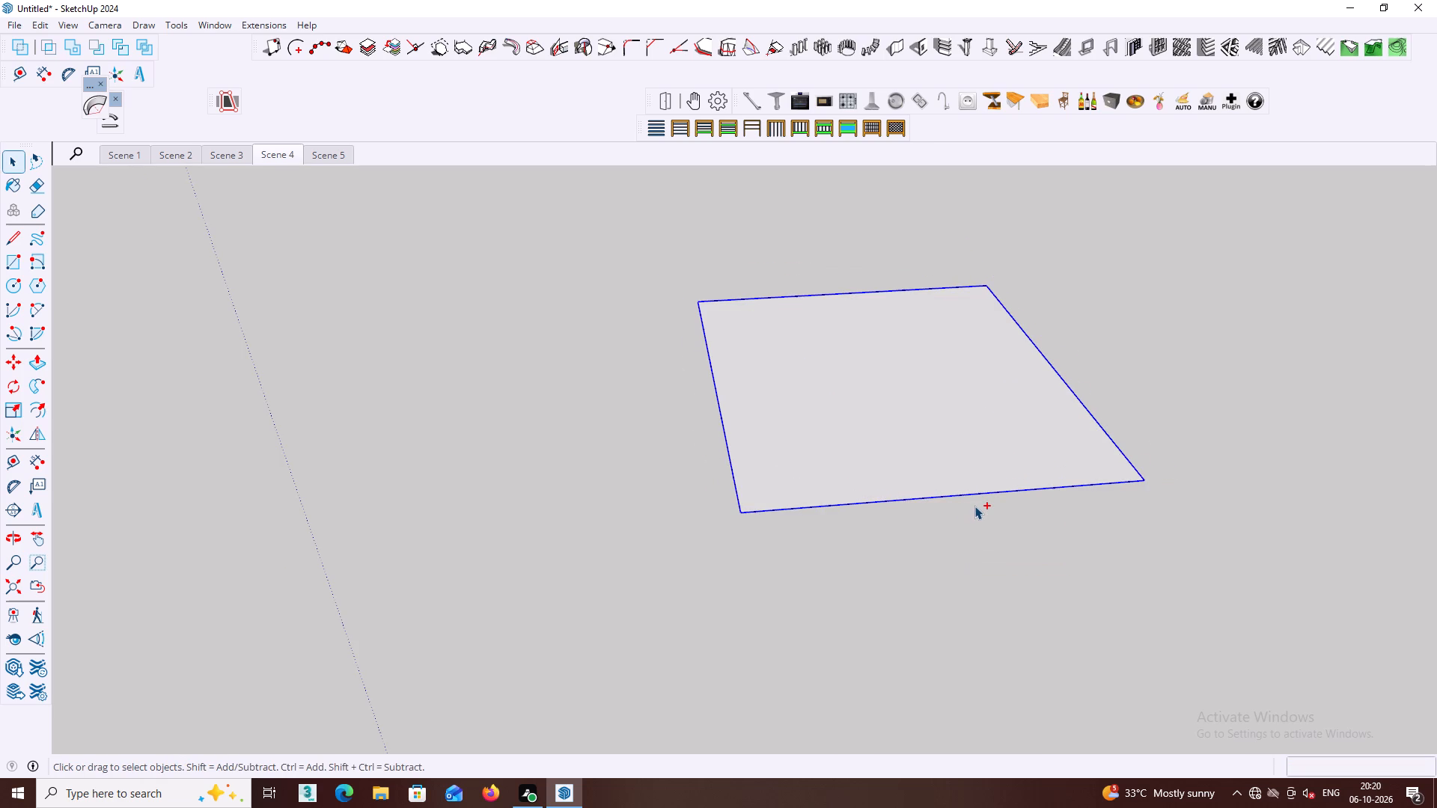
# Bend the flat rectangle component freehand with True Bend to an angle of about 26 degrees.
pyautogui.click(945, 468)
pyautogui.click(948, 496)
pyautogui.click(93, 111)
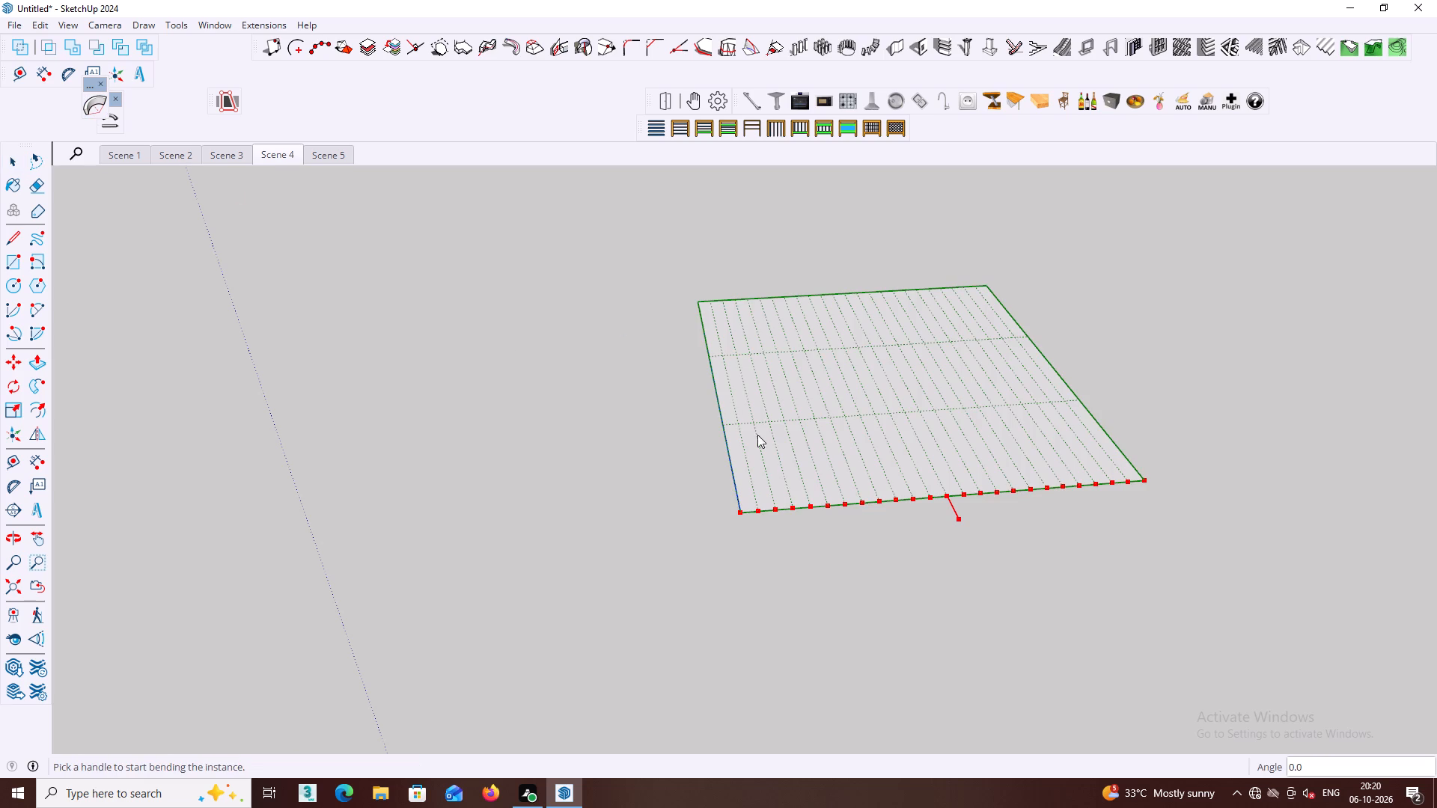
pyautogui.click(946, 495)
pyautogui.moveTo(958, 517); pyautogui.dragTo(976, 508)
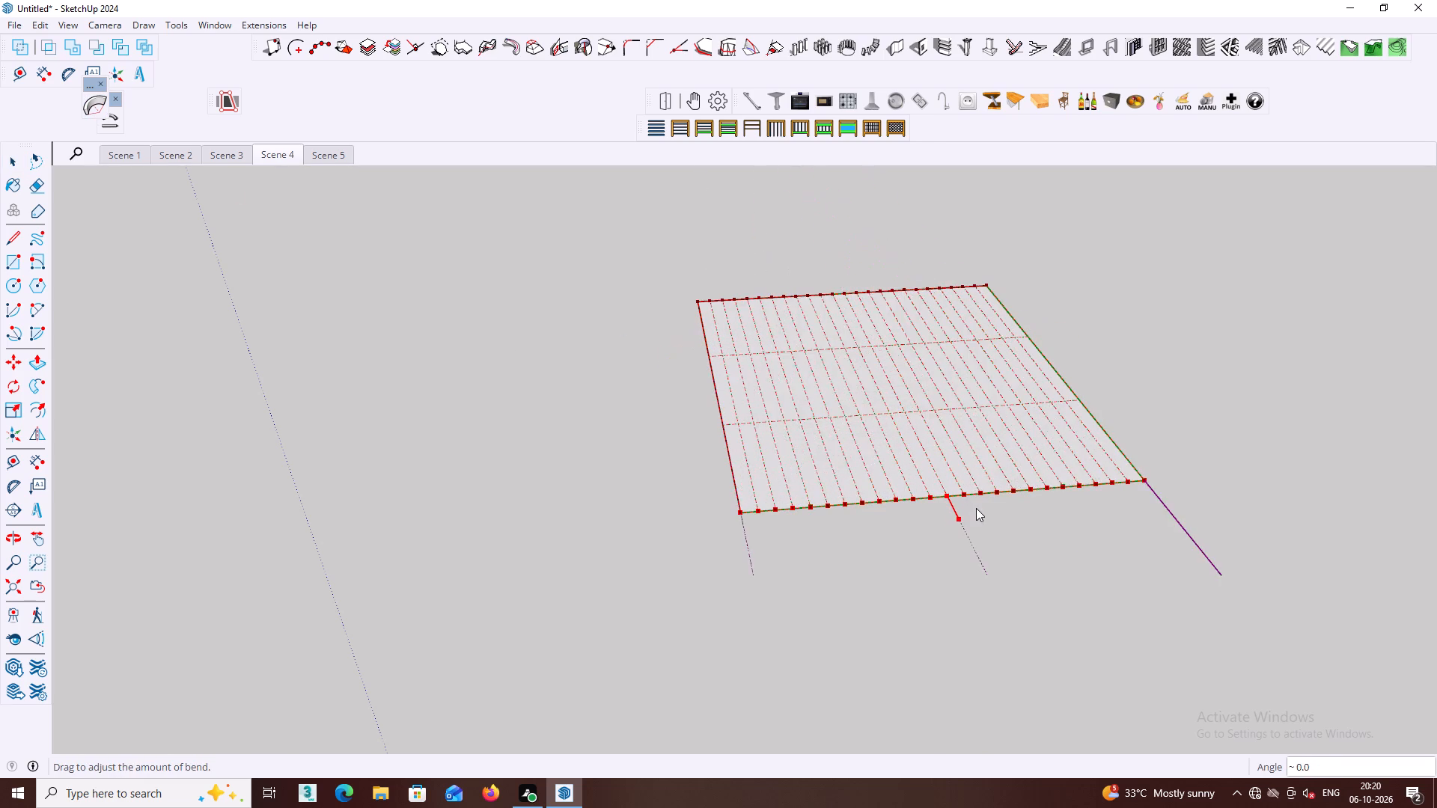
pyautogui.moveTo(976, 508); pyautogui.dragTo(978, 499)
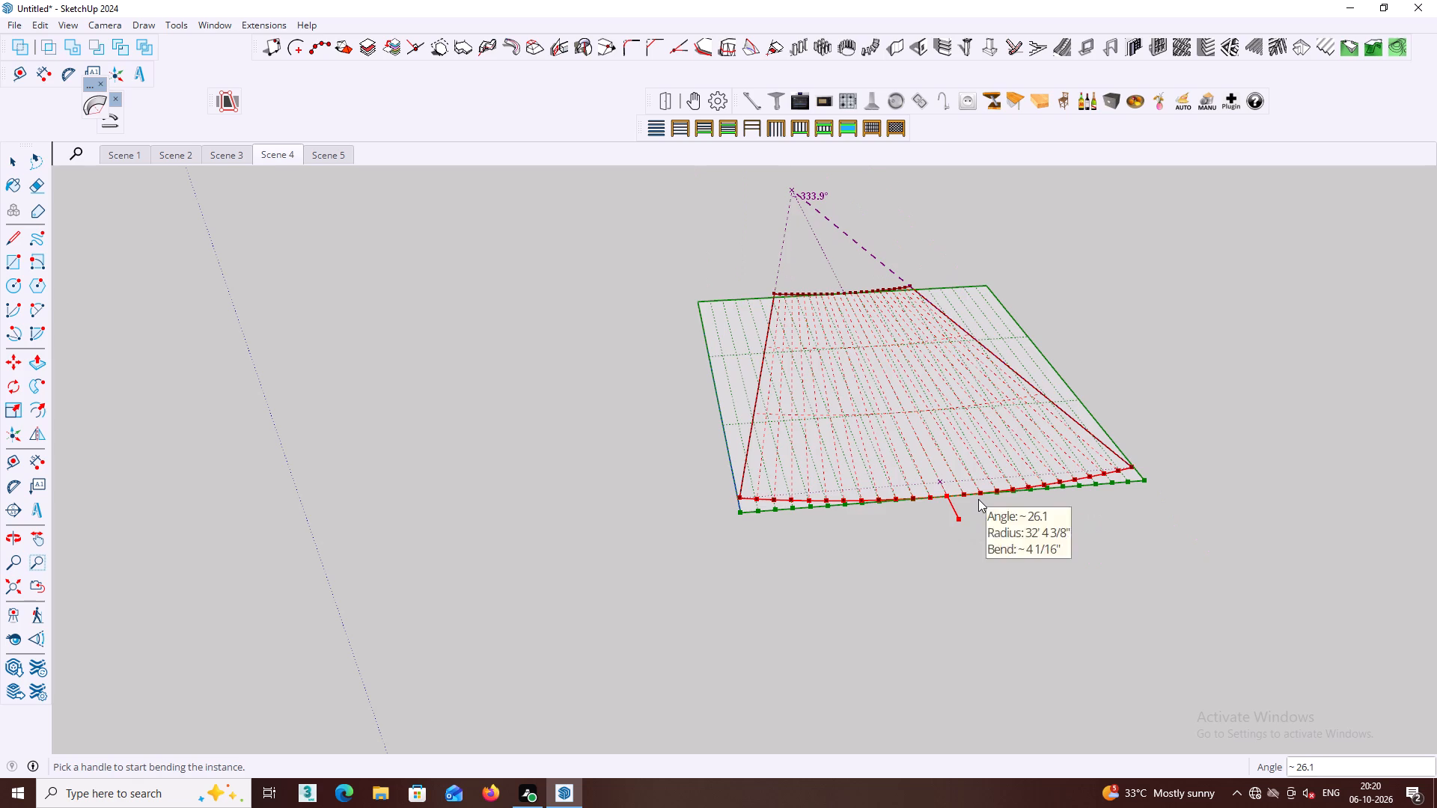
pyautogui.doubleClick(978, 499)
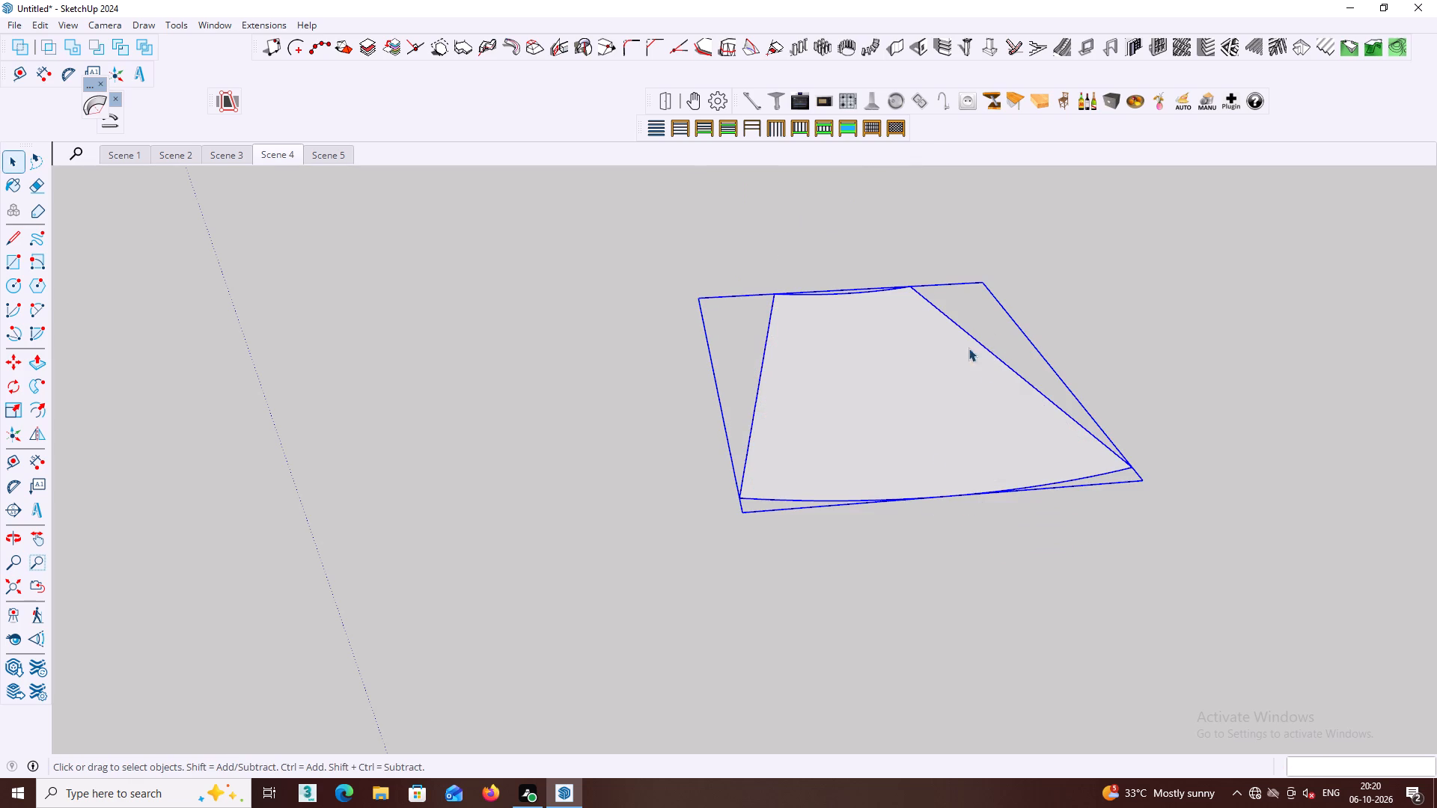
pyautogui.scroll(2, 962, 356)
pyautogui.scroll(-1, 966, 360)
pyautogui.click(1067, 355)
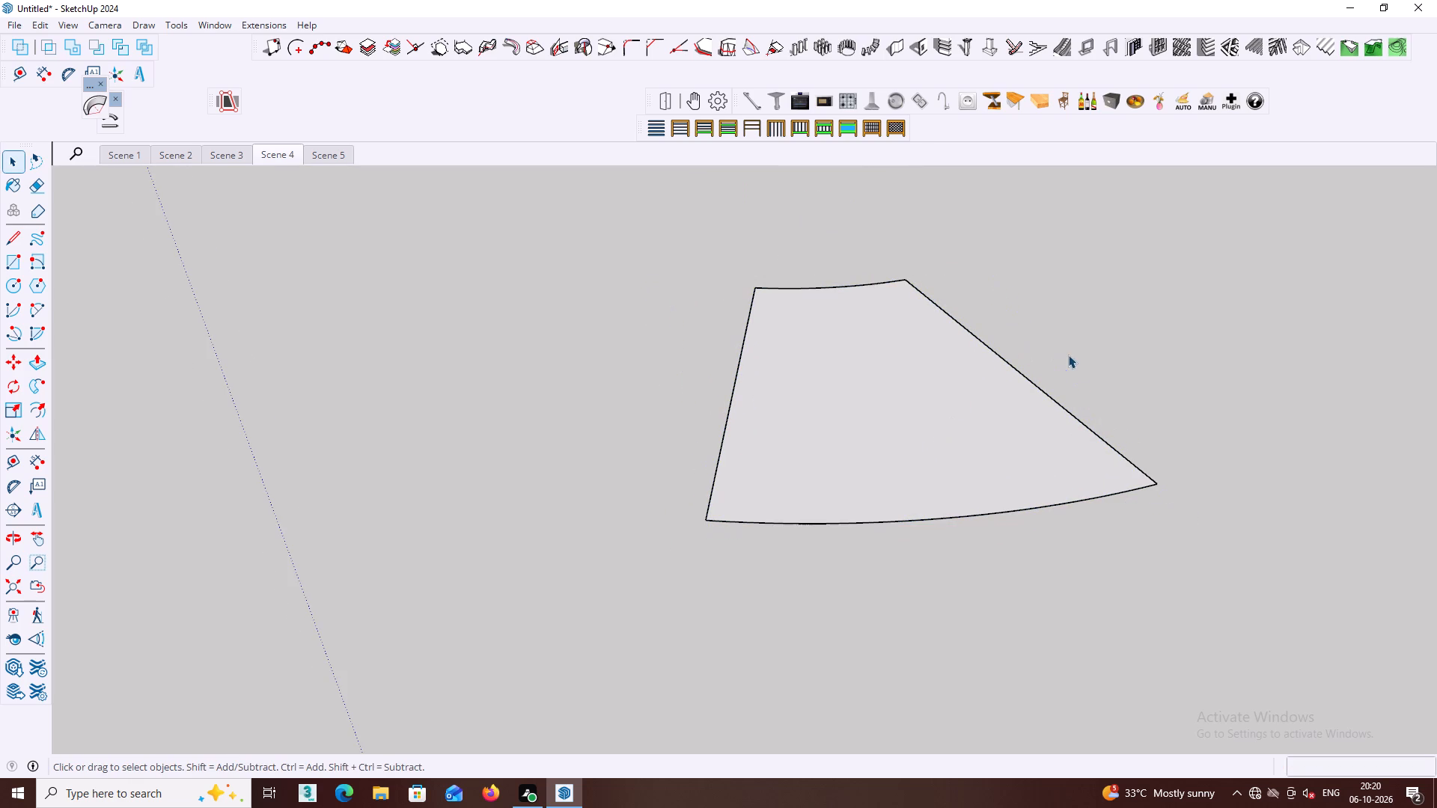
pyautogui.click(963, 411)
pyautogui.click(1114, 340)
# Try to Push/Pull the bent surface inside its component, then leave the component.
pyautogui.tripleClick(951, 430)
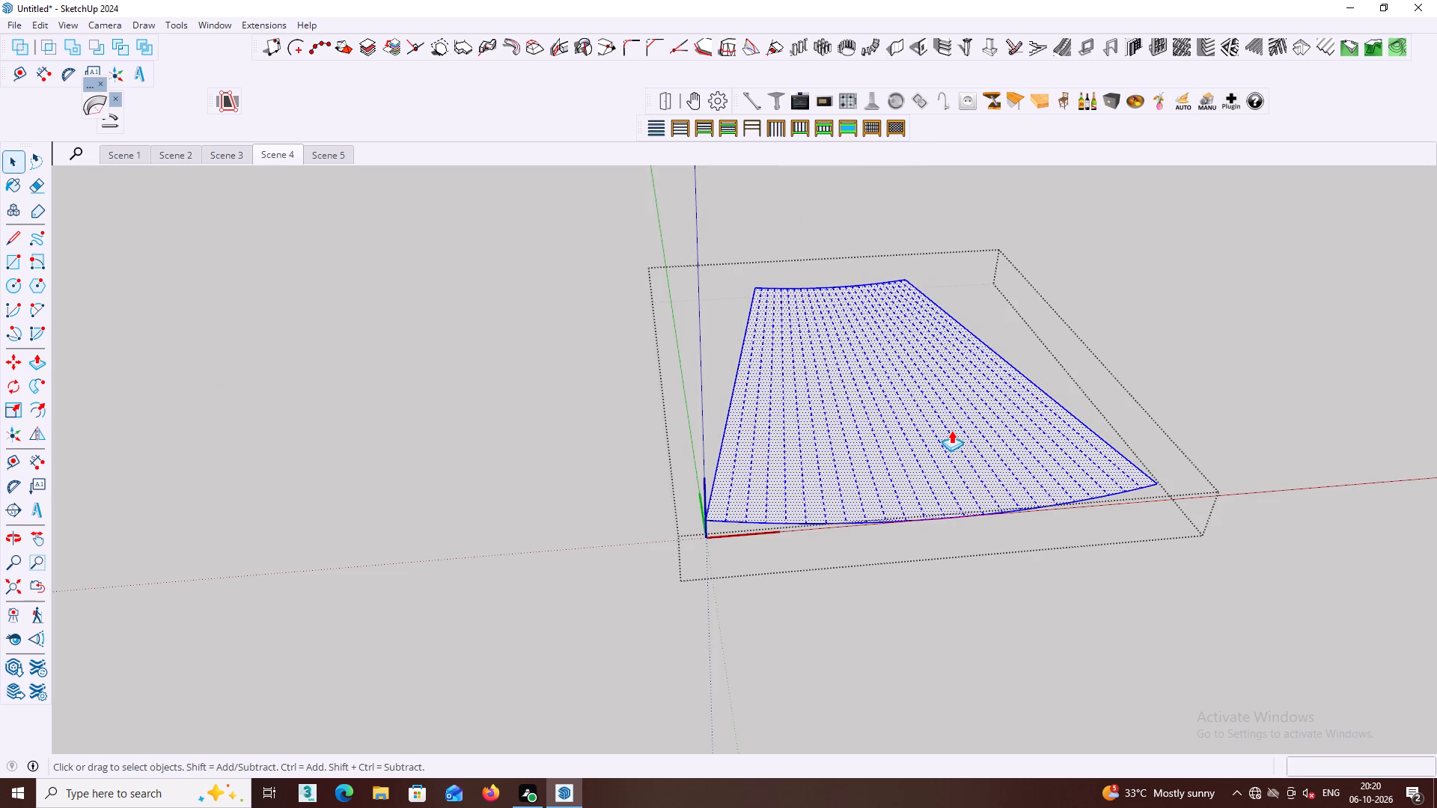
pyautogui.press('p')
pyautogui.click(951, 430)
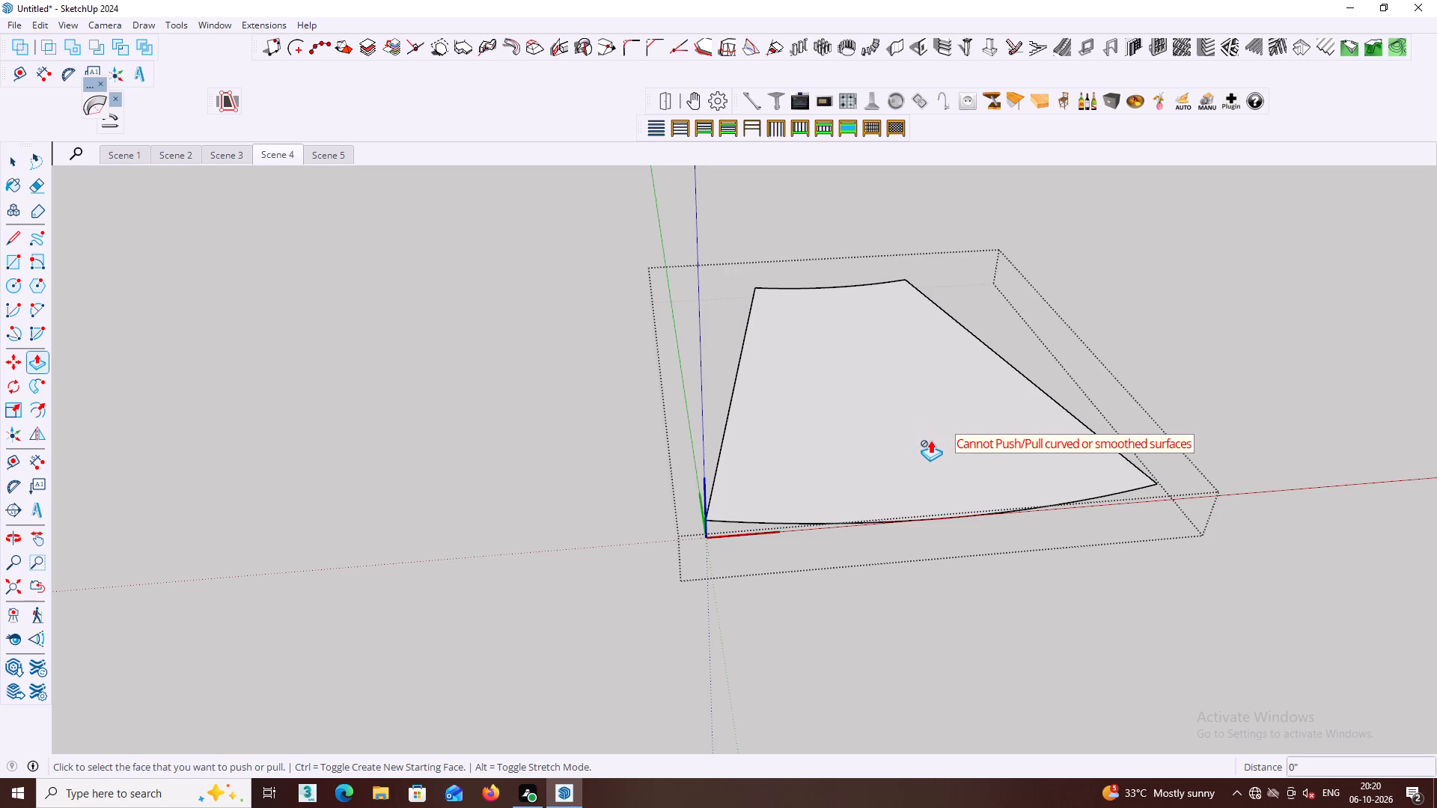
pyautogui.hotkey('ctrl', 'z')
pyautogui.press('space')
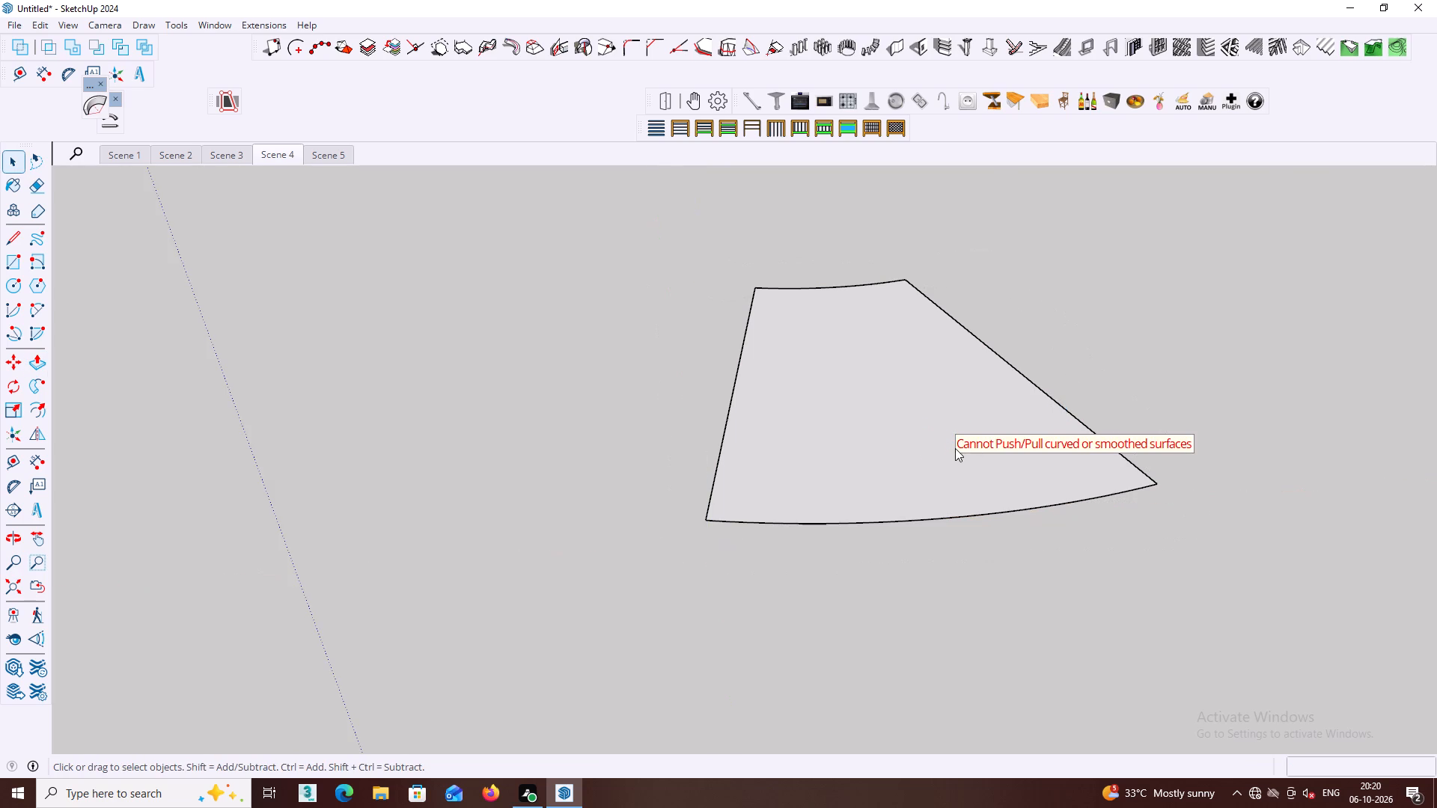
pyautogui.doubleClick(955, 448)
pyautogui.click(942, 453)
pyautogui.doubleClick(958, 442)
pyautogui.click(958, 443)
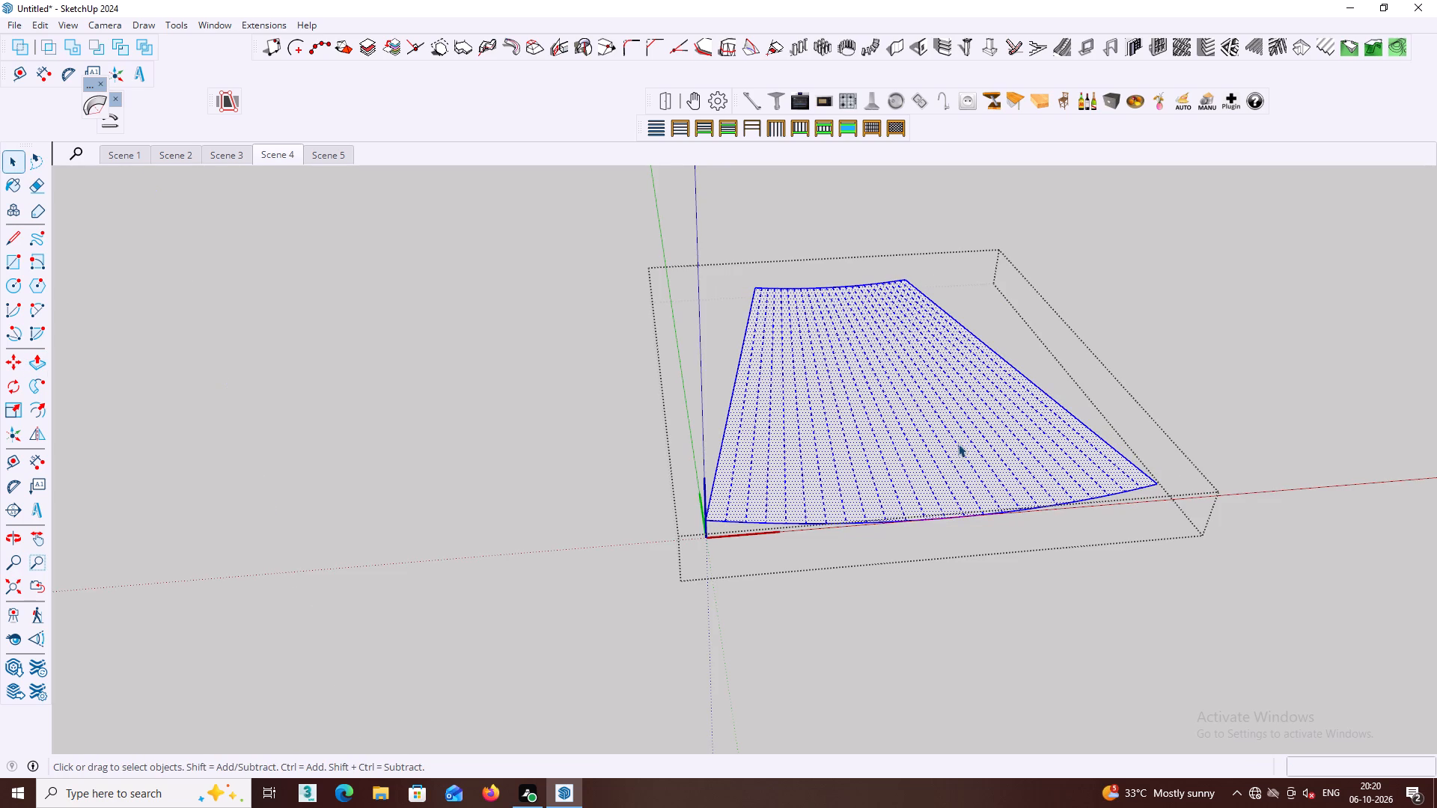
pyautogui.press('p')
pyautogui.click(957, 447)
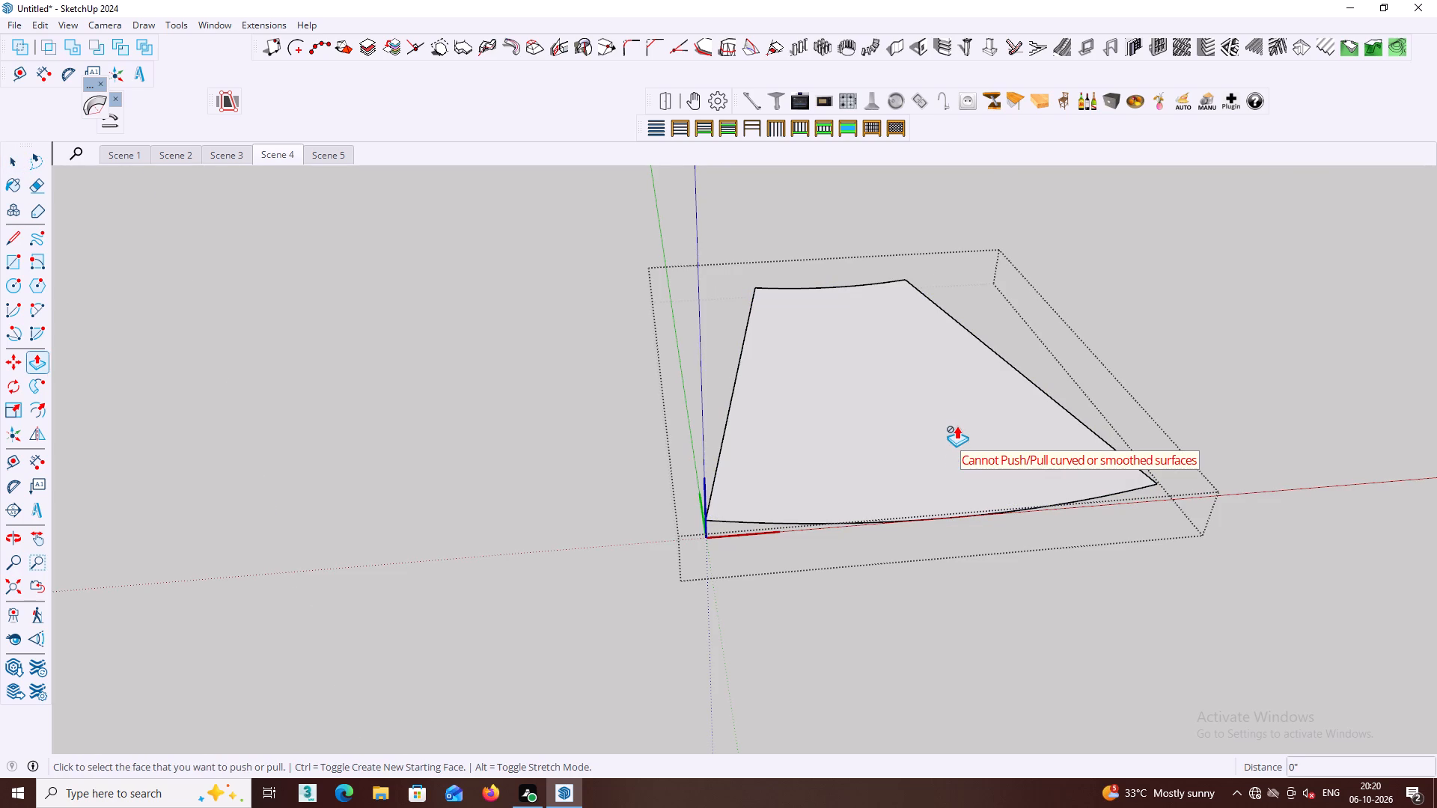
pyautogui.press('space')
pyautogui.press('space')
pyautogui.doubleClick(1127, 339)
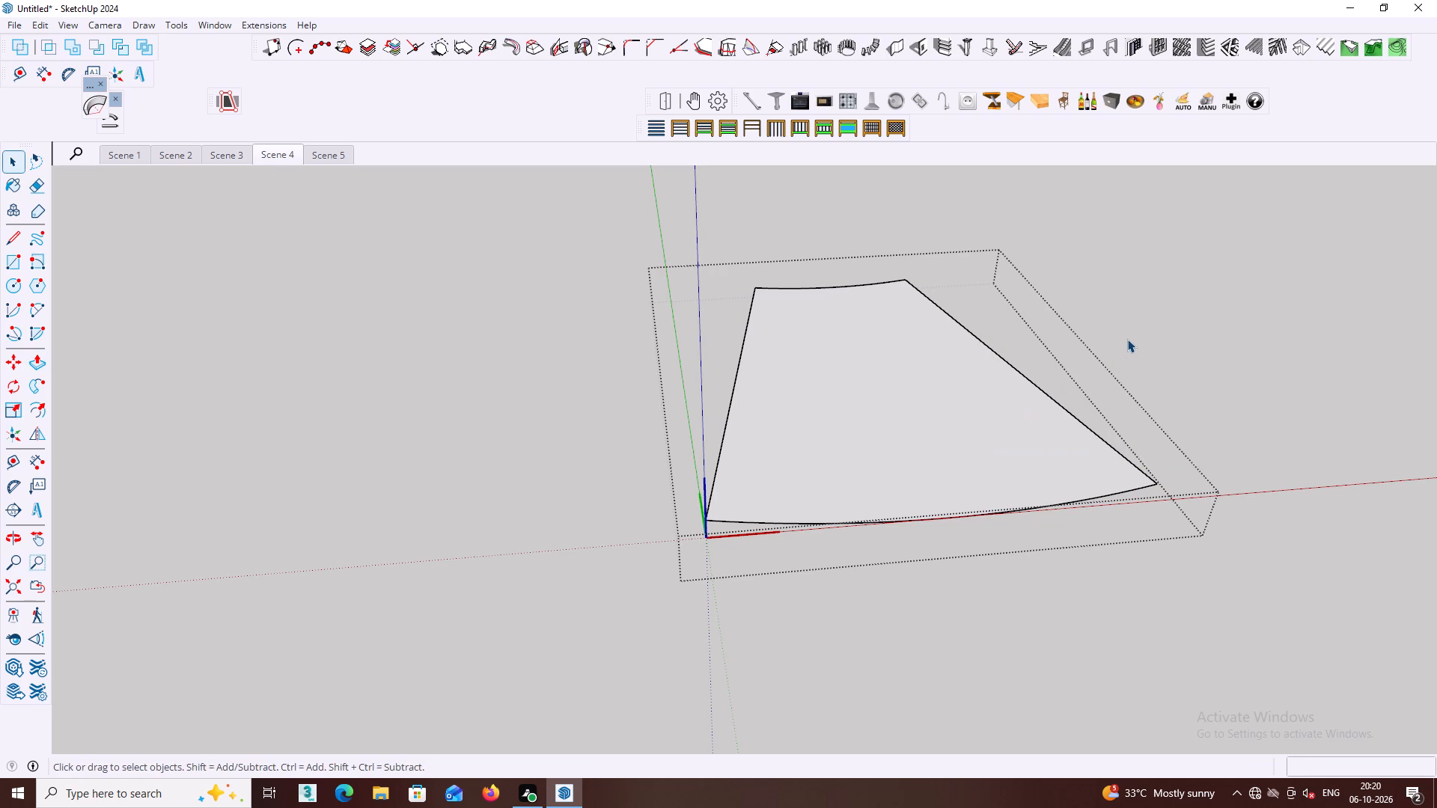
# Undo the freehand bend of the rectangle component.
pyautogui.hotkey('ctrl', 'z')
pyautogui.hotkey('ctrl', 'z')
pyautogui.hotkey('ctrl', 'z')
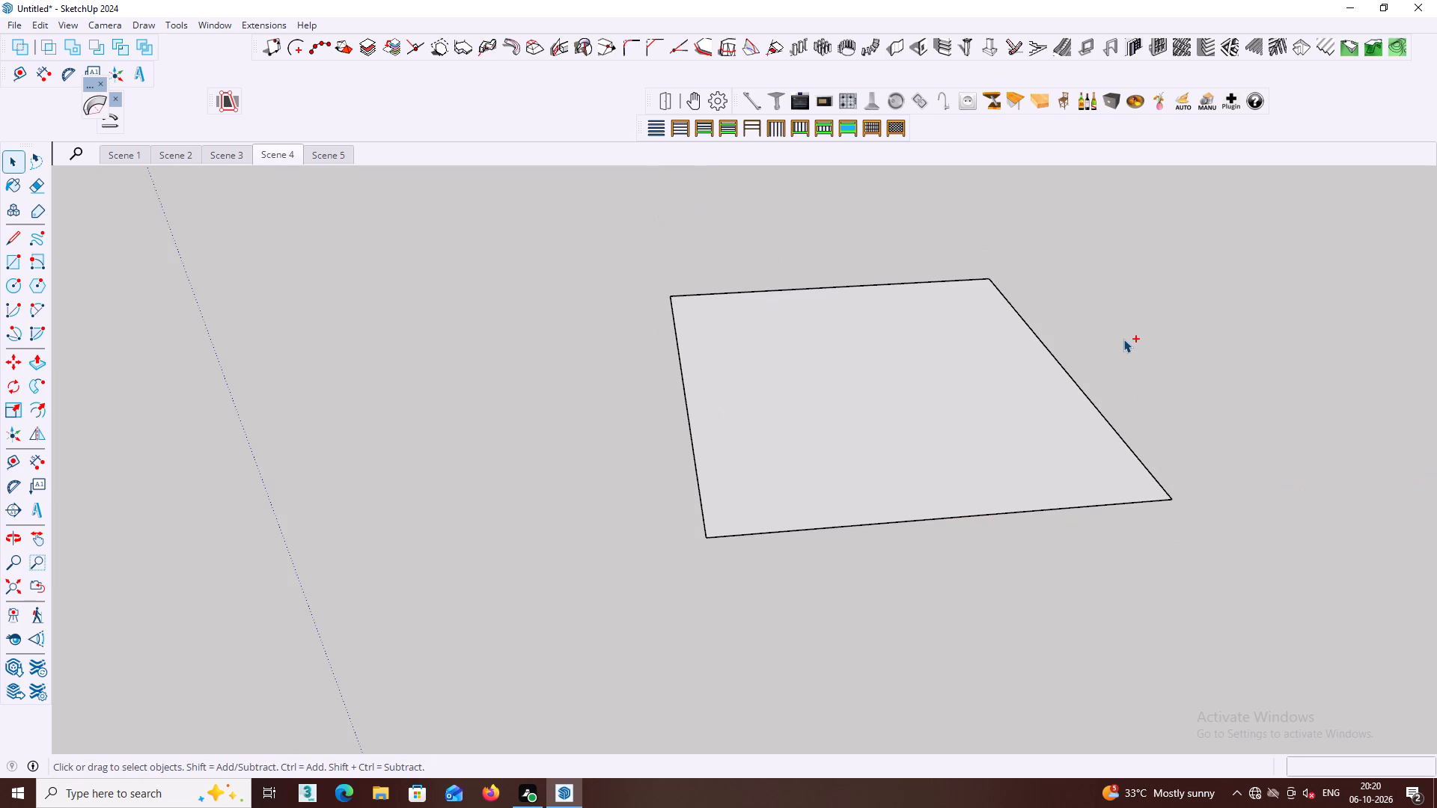
# Push/Pull the flat rectangle's face up 4' inside its component and close the component.
pyautogui.scroll(-5, 1002, 442)
pyautogui.click(995, 444)
pyautogui.tripleClick(995, 444)
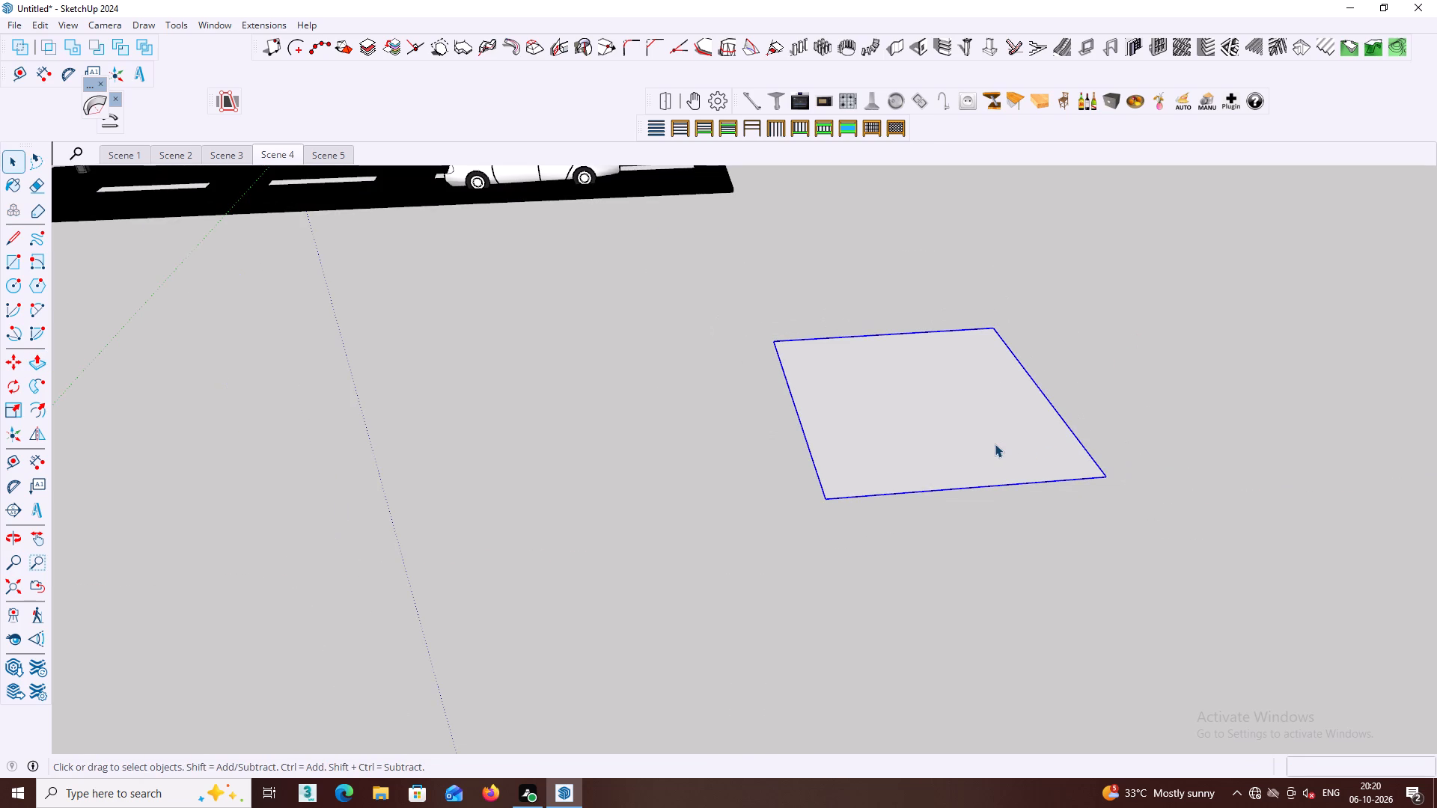
pyautogui.press('p')
pyautogui.click(995, 444)
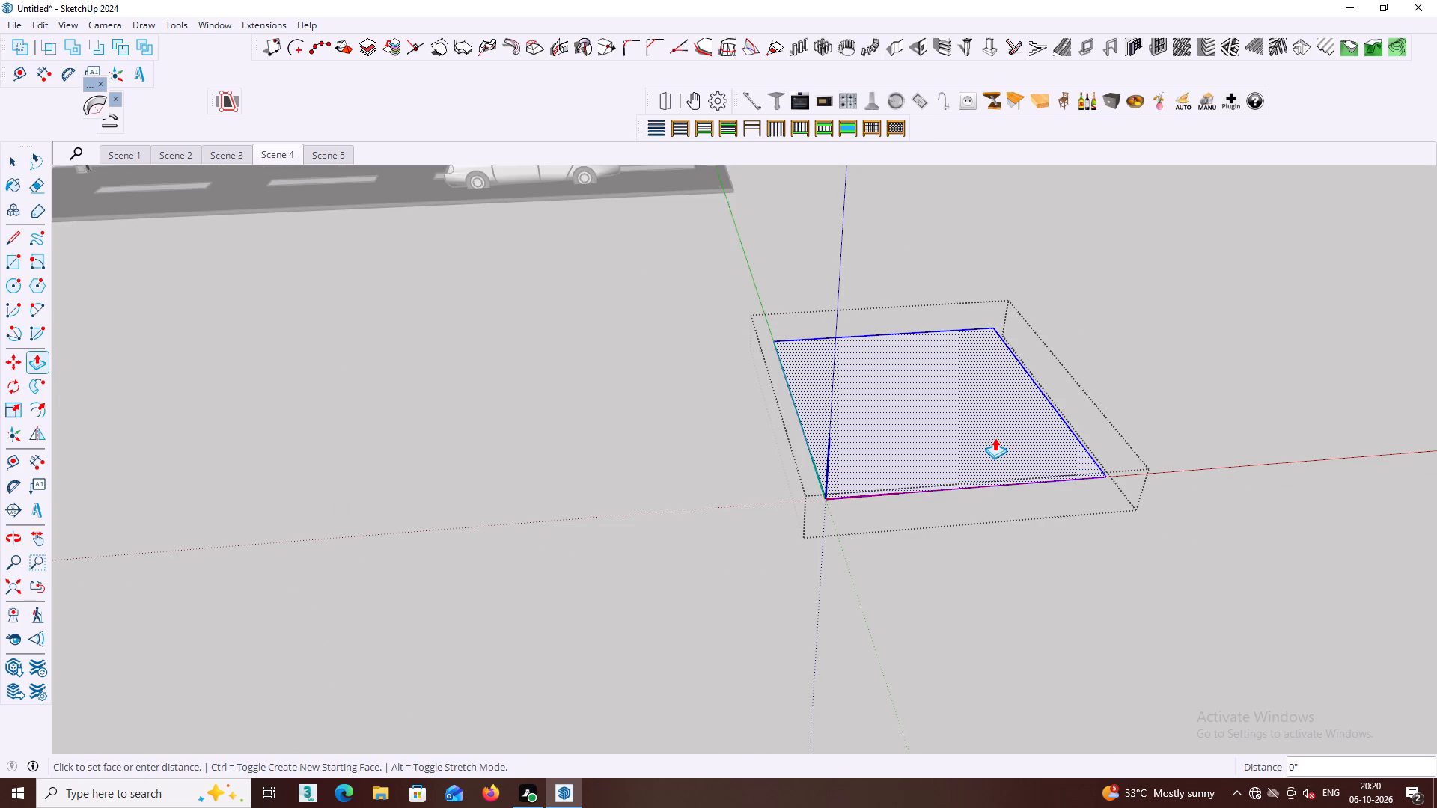
pyautogui.press('1')
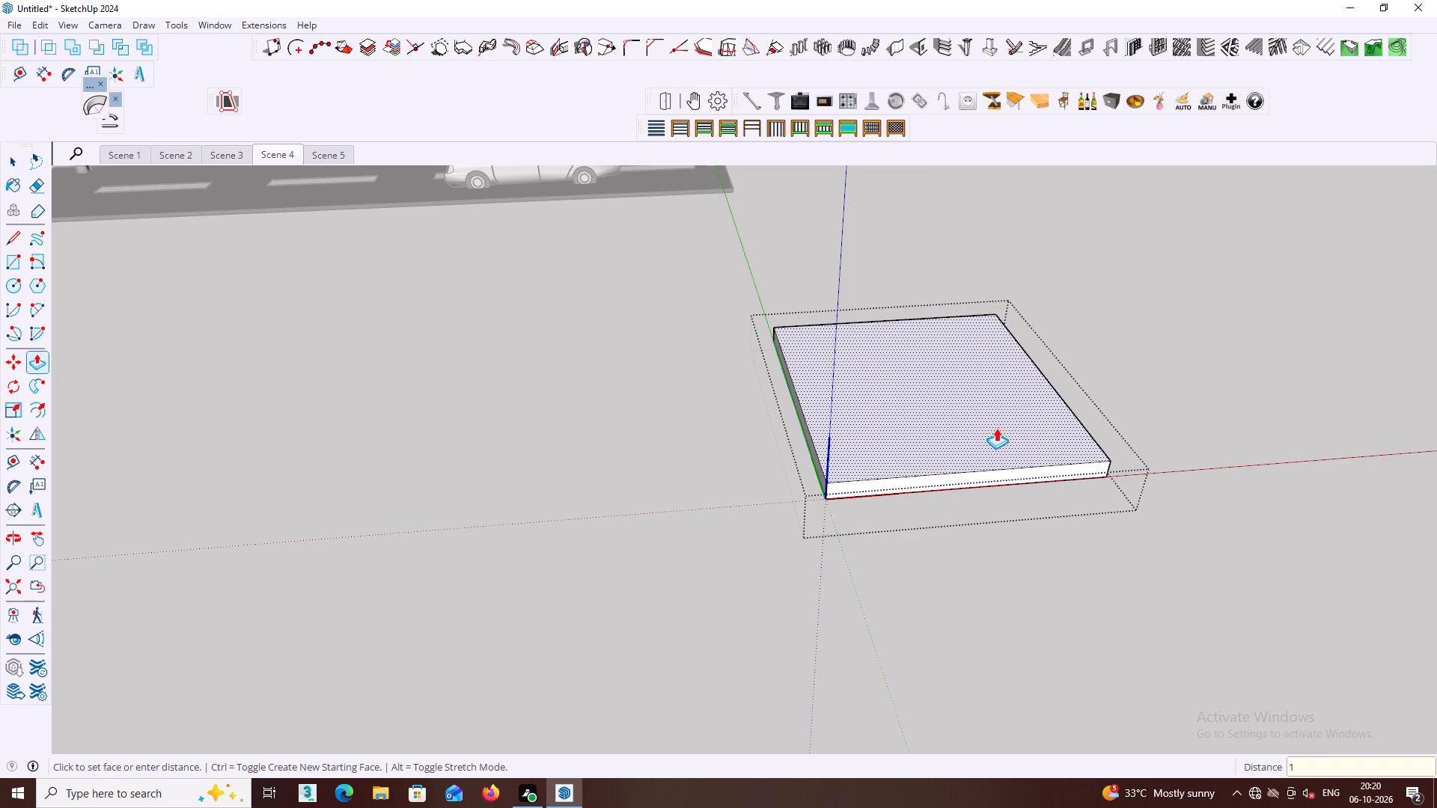
pyautogui.press('0')
pyautogui.press('BackSpace')
pyautogui.press('BackSpace')
pyautogui.write("4'")
pyautogui.press('Return')
pyautogui.press('space')
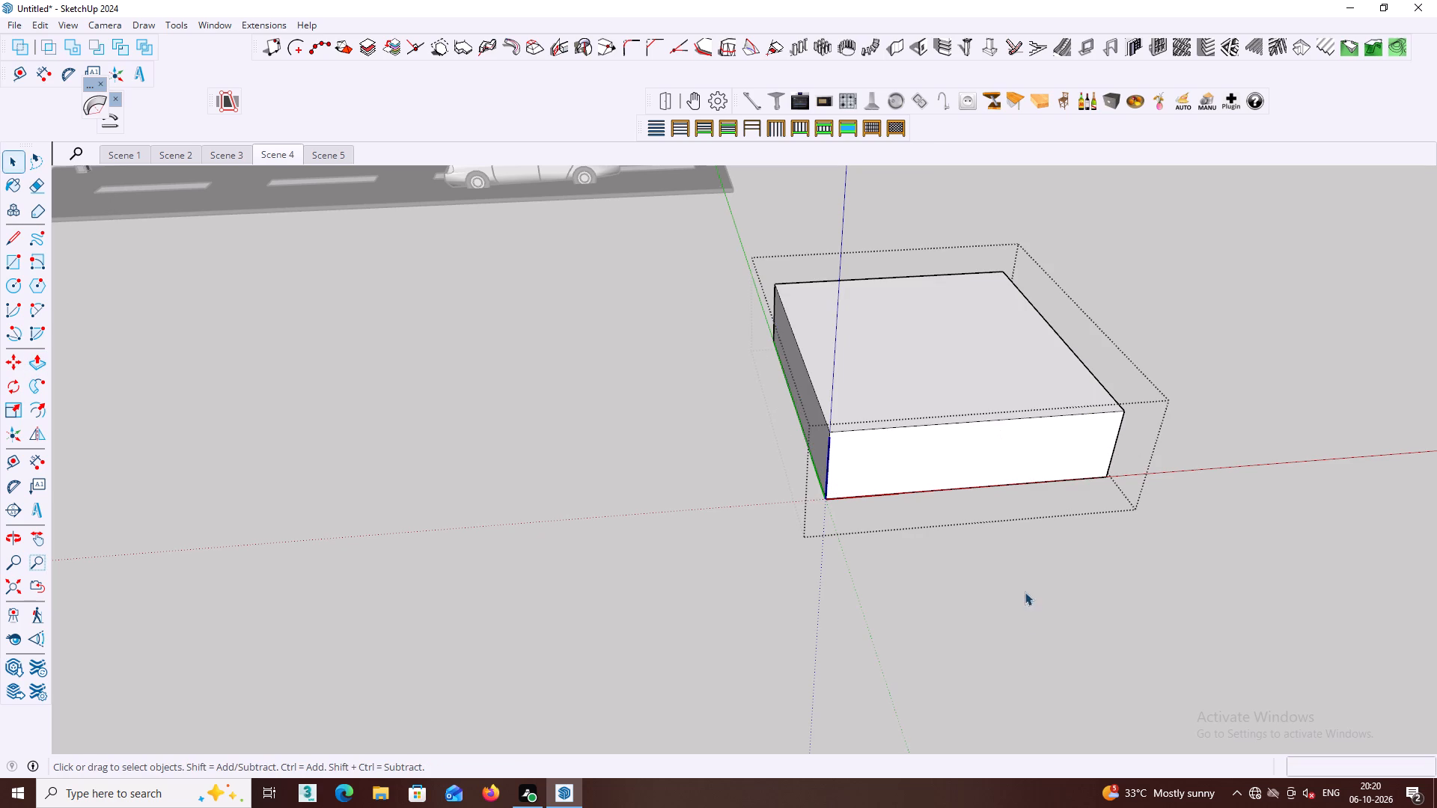
pyautogui.click(1028, 619)
# Bend the solid block component freehand with True Bend so its long front face bows outward.
pyautogui.click(969, 426)
pyautogui.moveTo(947, 421); pyautogui.dragTo(951, 459, button='middle')
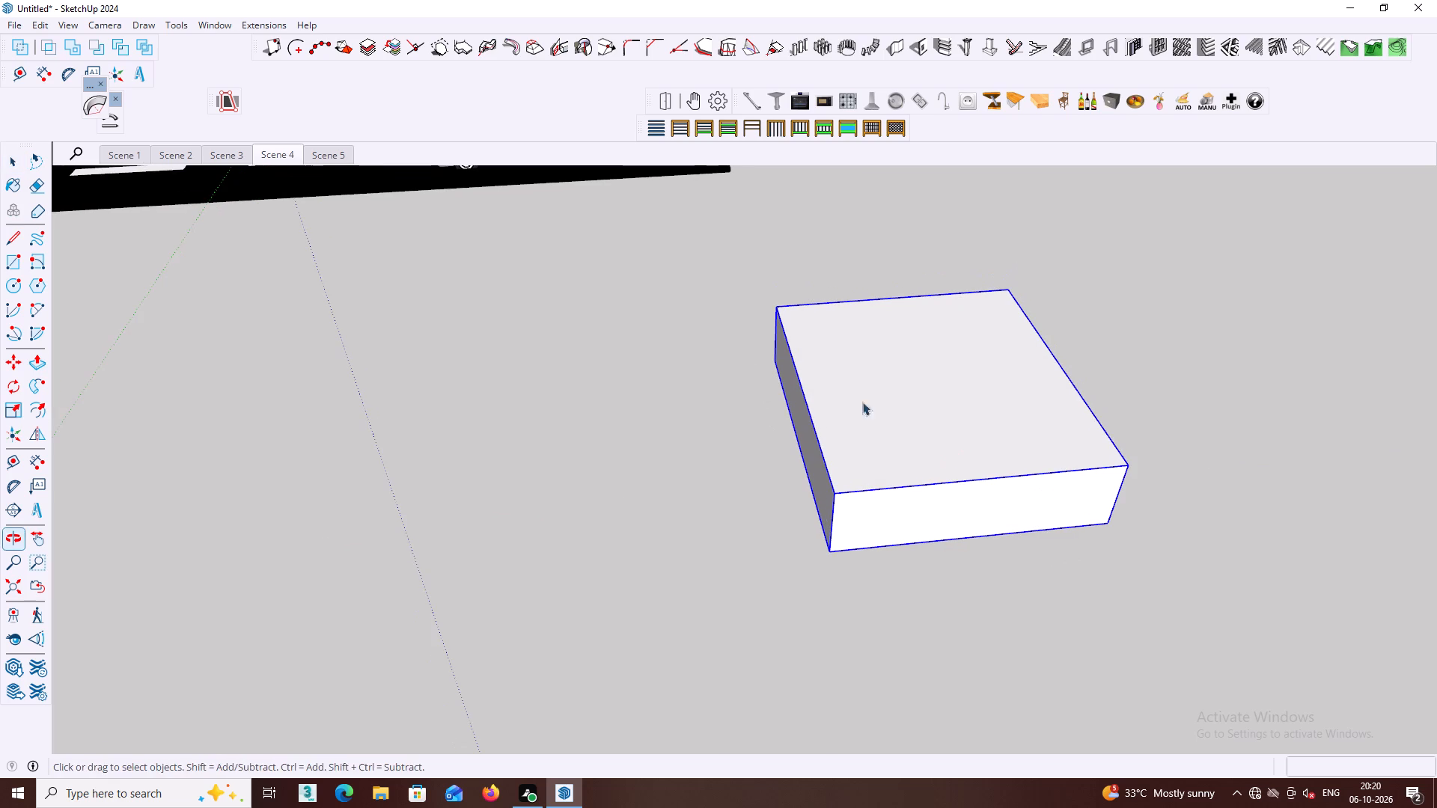
pyautogui.click(93, 108)
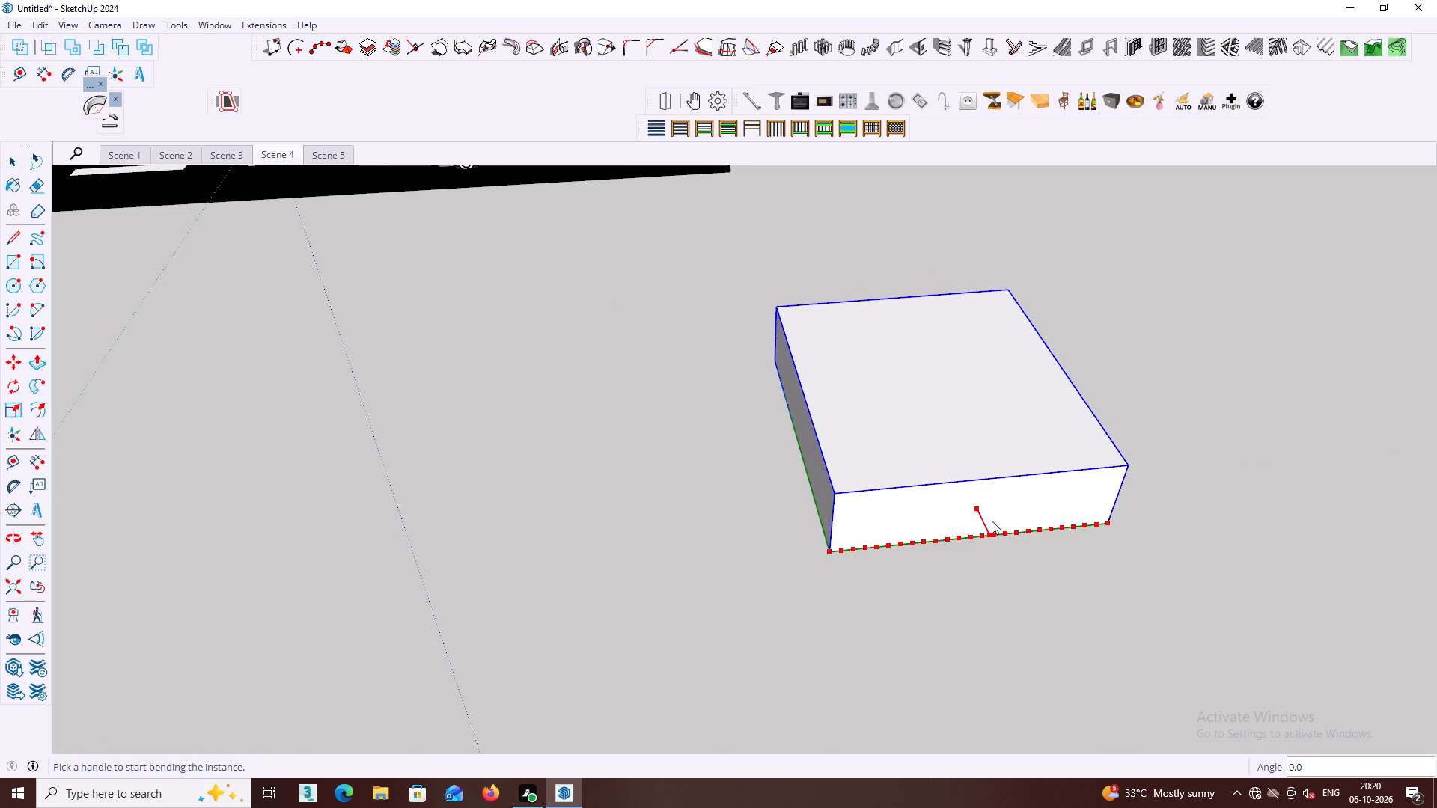
pyautogui.click(977, 508)
pyautogui.click(989, 536)
pyautogui.click(991, 535)
pyautogui.click(977, 508)
pyautogui.moveTo(977, 508); pyautogui.dragTo(994, 542)
pyautogui.scroll(3, 992, 518)
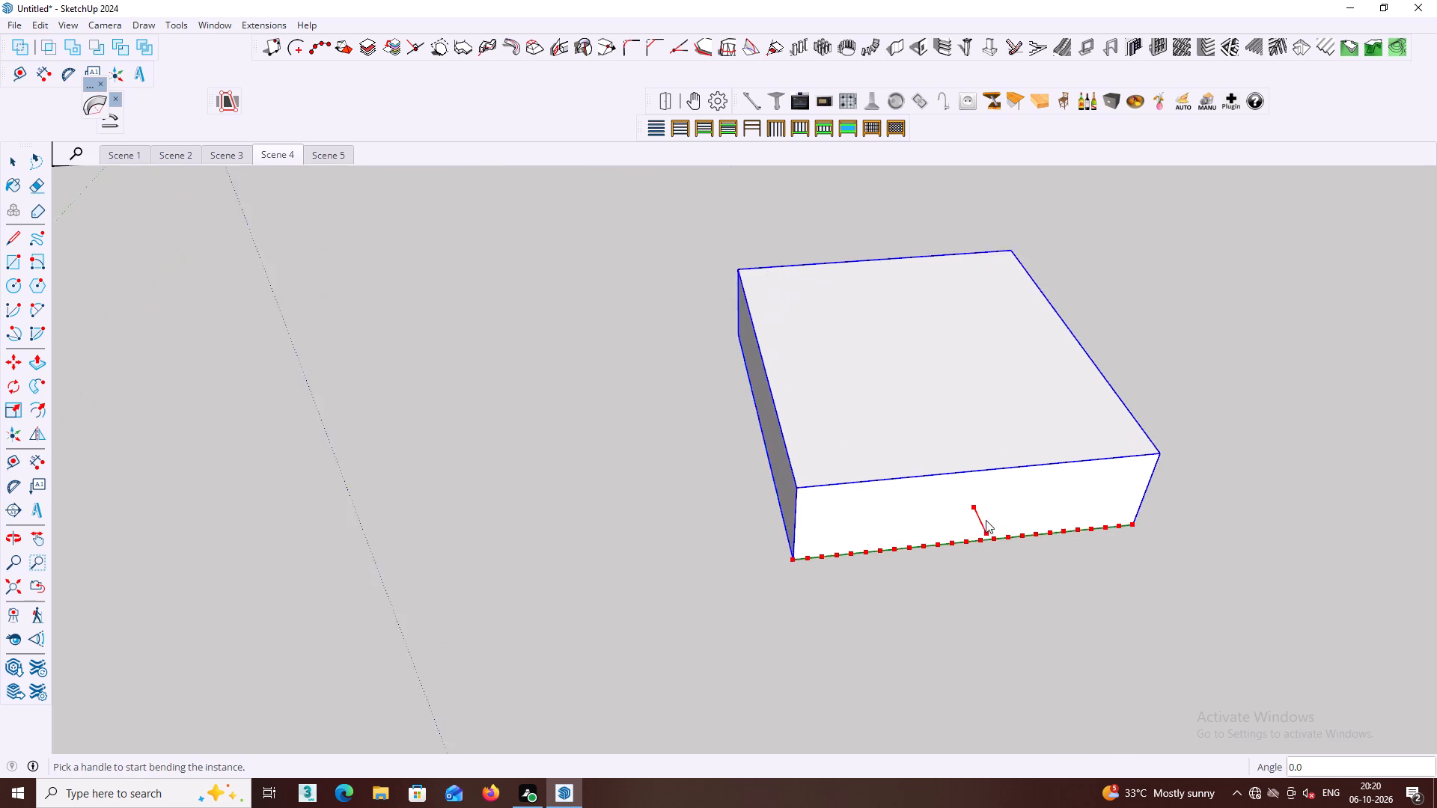
pyautogui.scroll(4, 986, 520)
pyautogui.middleClick(986, 520)
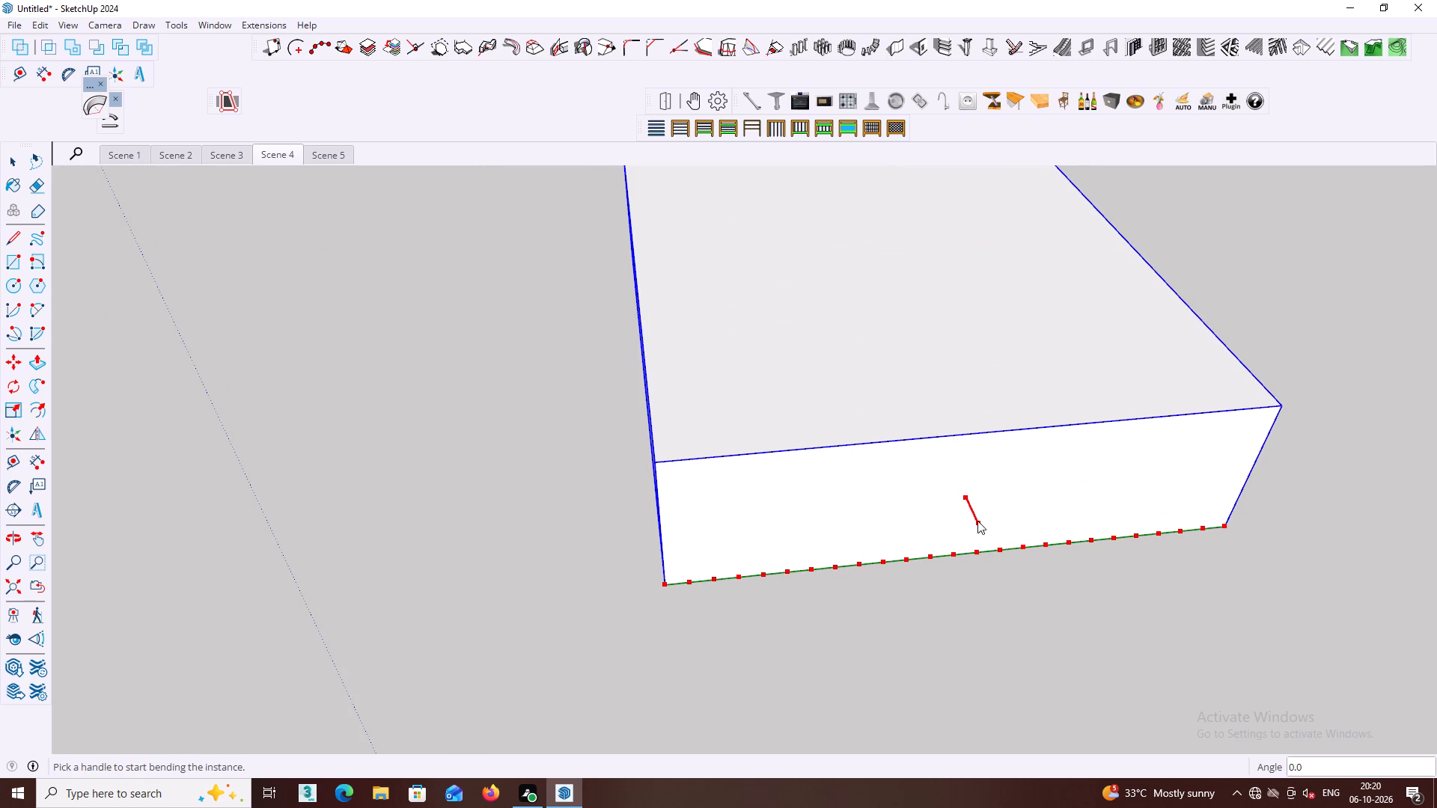
pyautogui.click(977, 521)
pyautogui.doubleClick(965, 498)
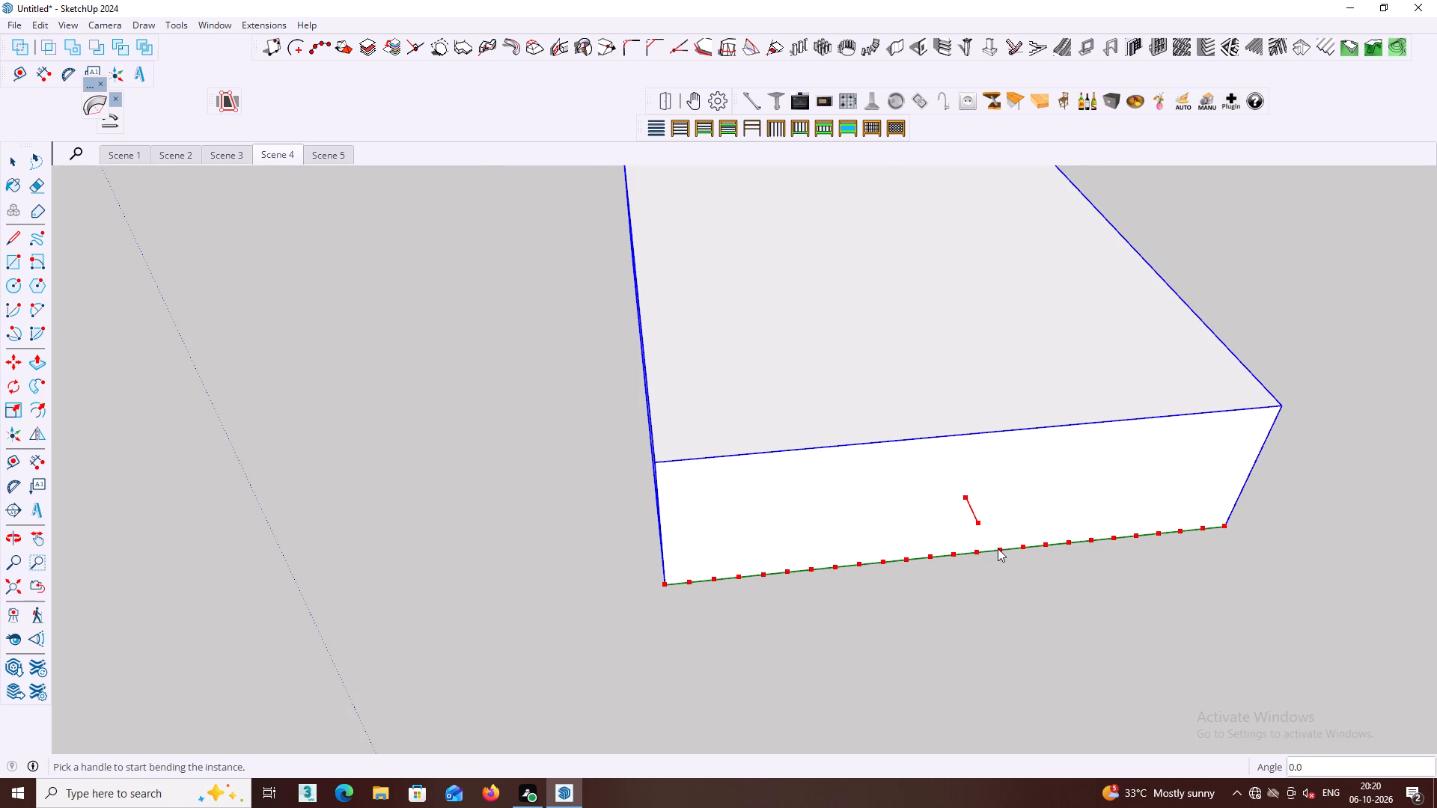
pyautogui.click(998, 548)
pyautogui.scroll(-2, 984, 501)
pyautogui.click(1112, 524)
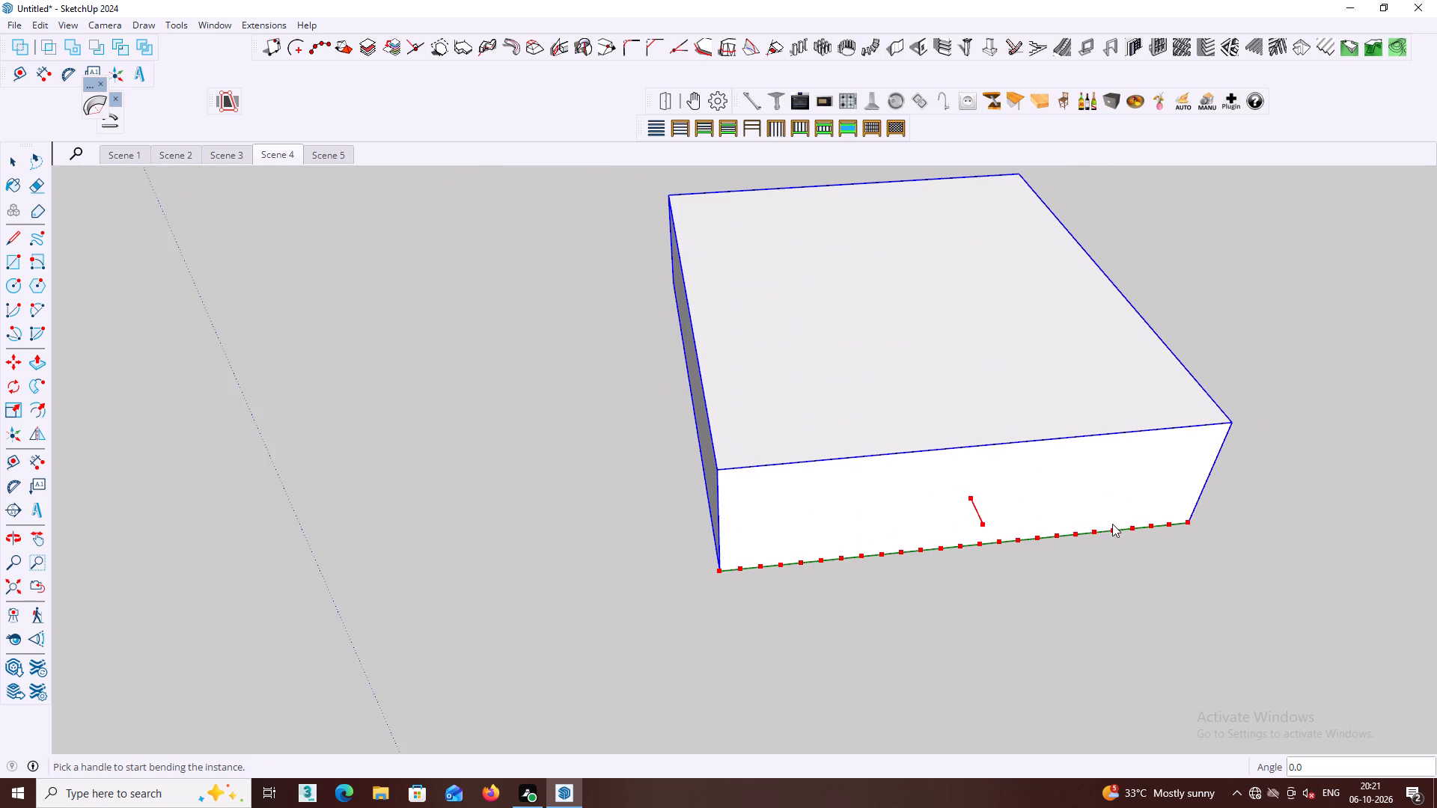
pyautogui.moveTo(1114, 544); pyautogui.dragTo(1119, 556, button='middle')
pyautogui.scroll(-2, 1114, 544)
pyautogui.click(1193, 594)
pyautogui.click(992, 509)
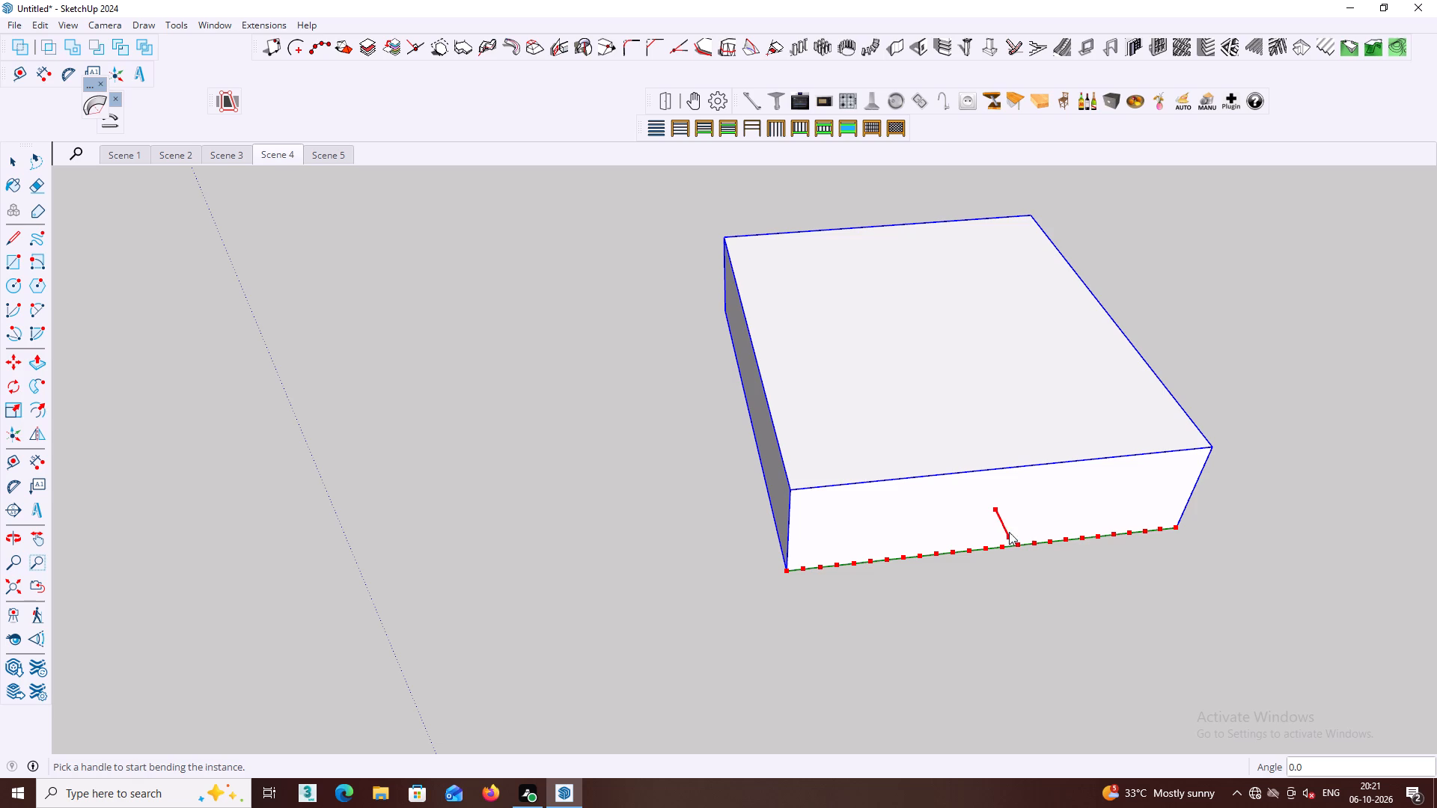
pyautogui.moveTo(1019, 542); pyautogui.dragTo(999, 506)
pyautogui.moveTo(1008, 537); pyautogui.dragTo(1018, 525)
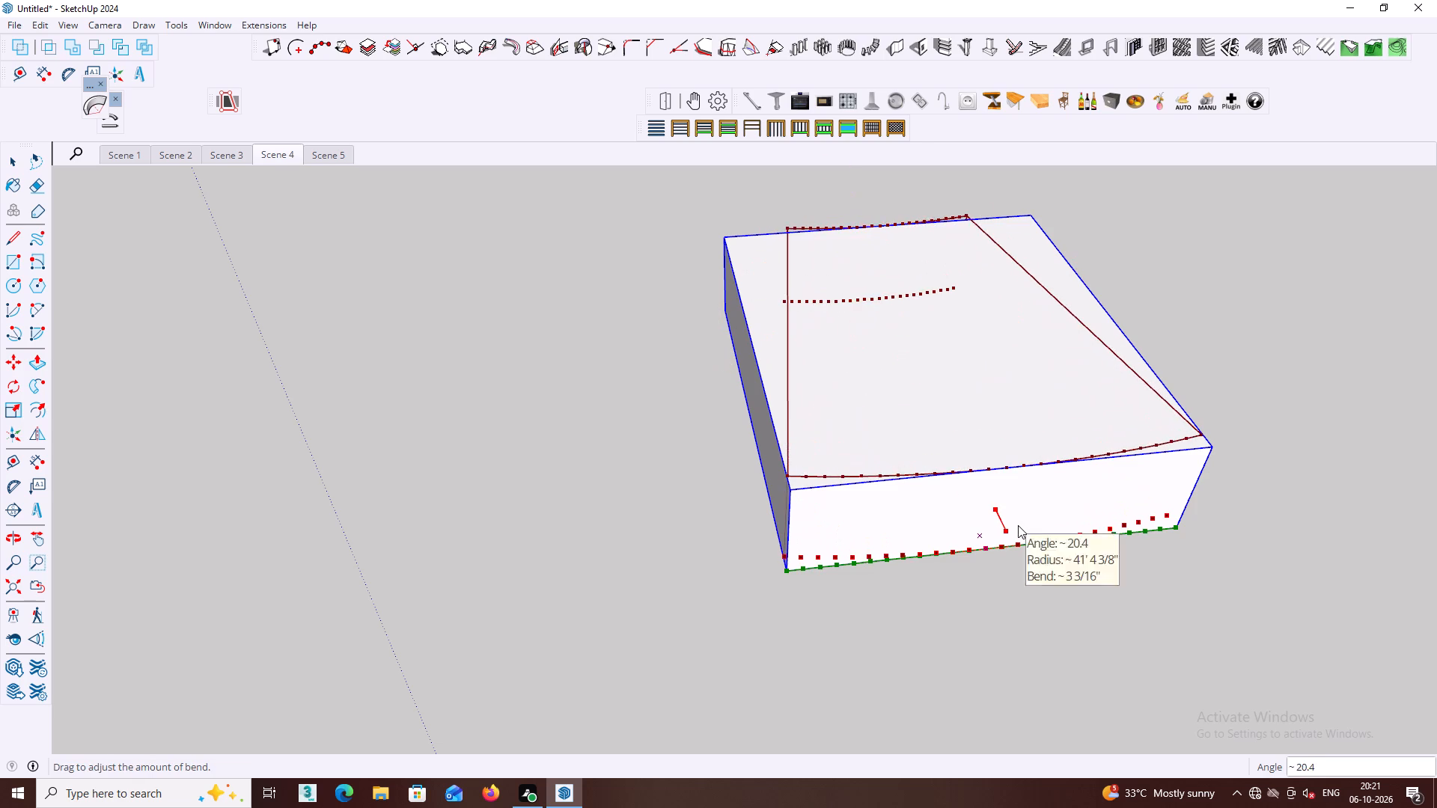
pyautogui.moveTo(1018, 525); pyautogui.dragTo(1016, 524)
pyautogui.click(1016, 524)
pyautogui.doubleClick(1010, 533)
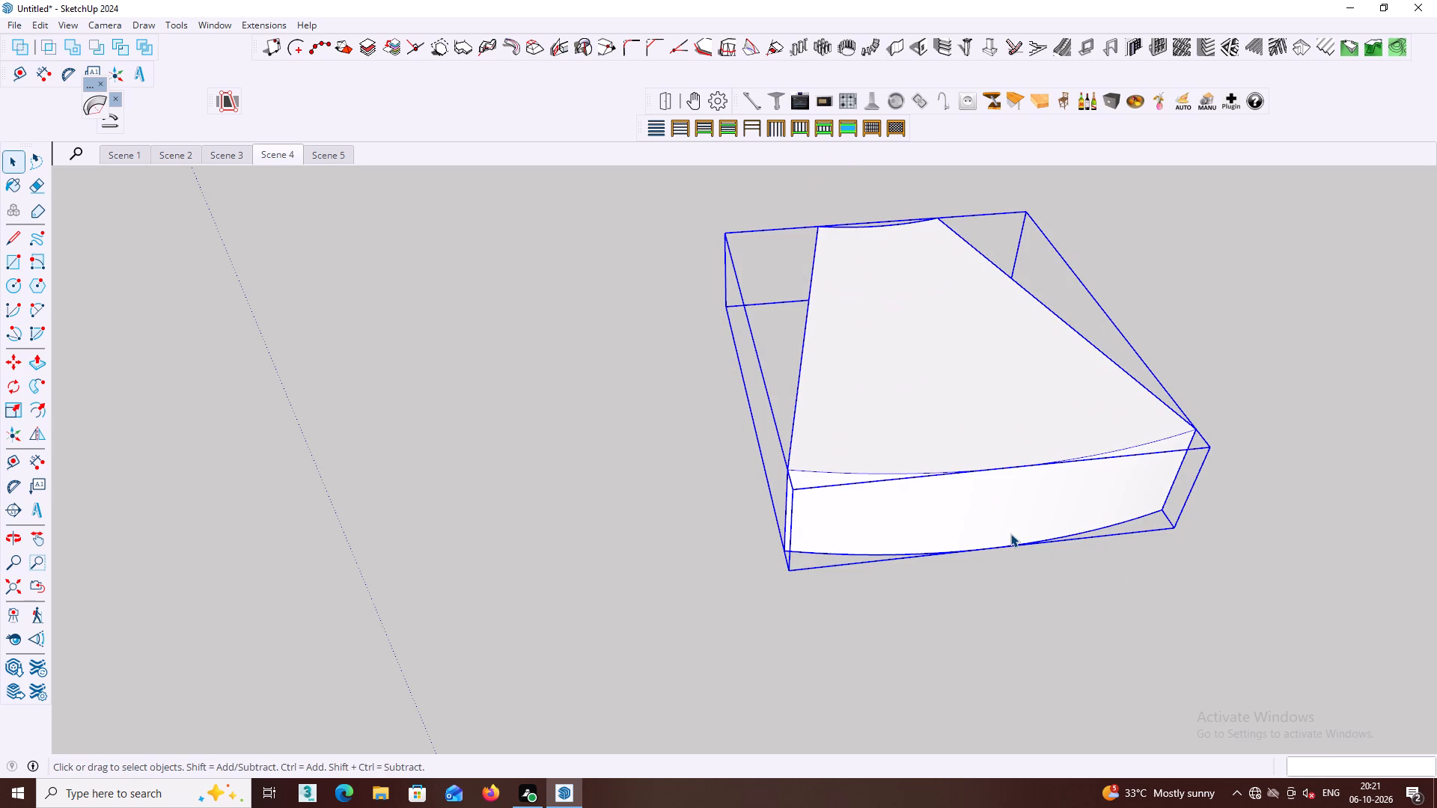
pyautogui.click(1095, 609)
# Examine the bent block from several angles in relation to the house and road.
pyautogui.scroll(-2, 1088, 599)
pyautogui.moveTo(1086, 599); pyautogui.dragTo(1145, 528, button='middle')
pyautogui.scroll(-2, 1097, 502)
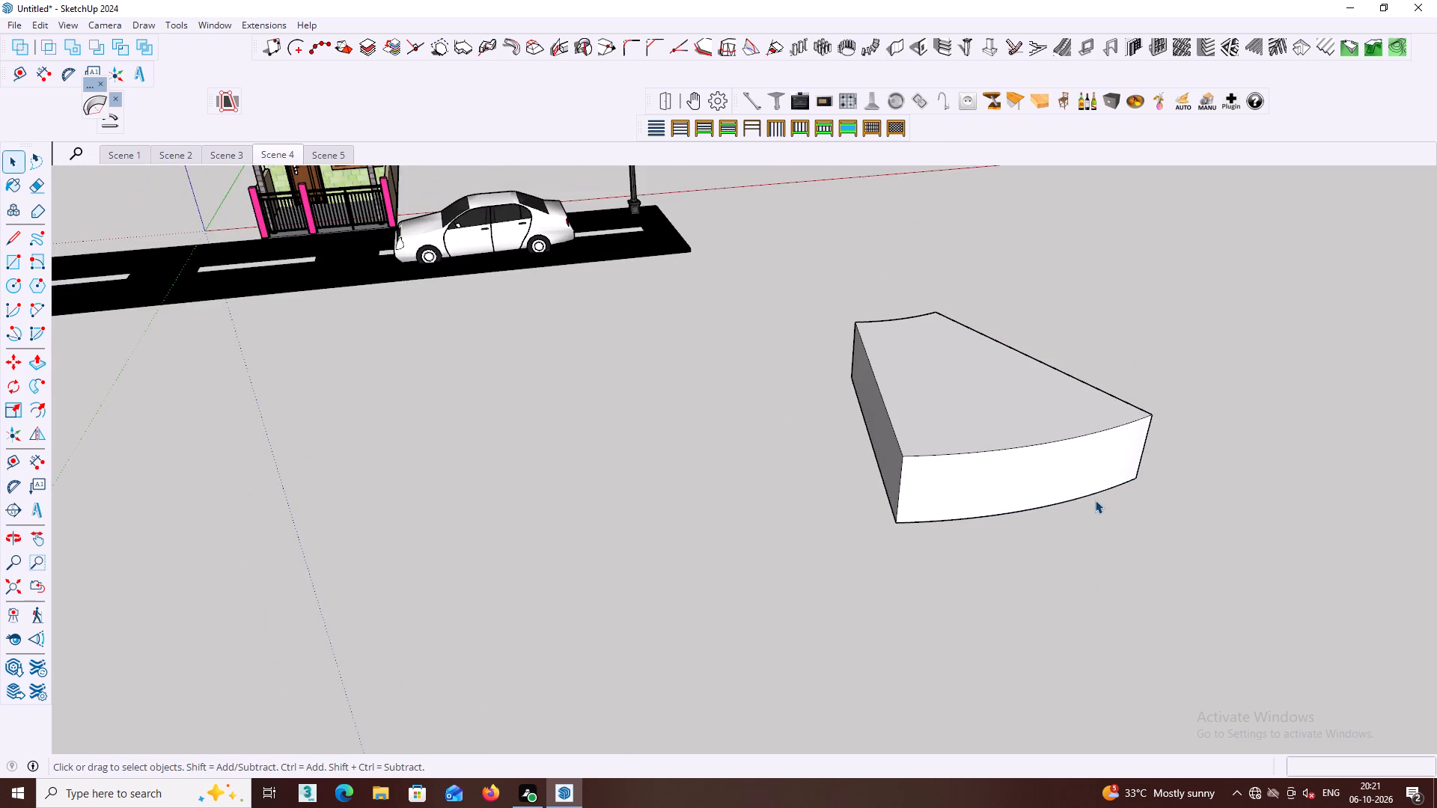
pyautogui.scroll(-4, 1095, 500)
pyautogui.moveTo(1071, 488); pyautogui.dragTo(1102, 474, button='middle')
pyautogui.scroll(-2, 1096, 461)
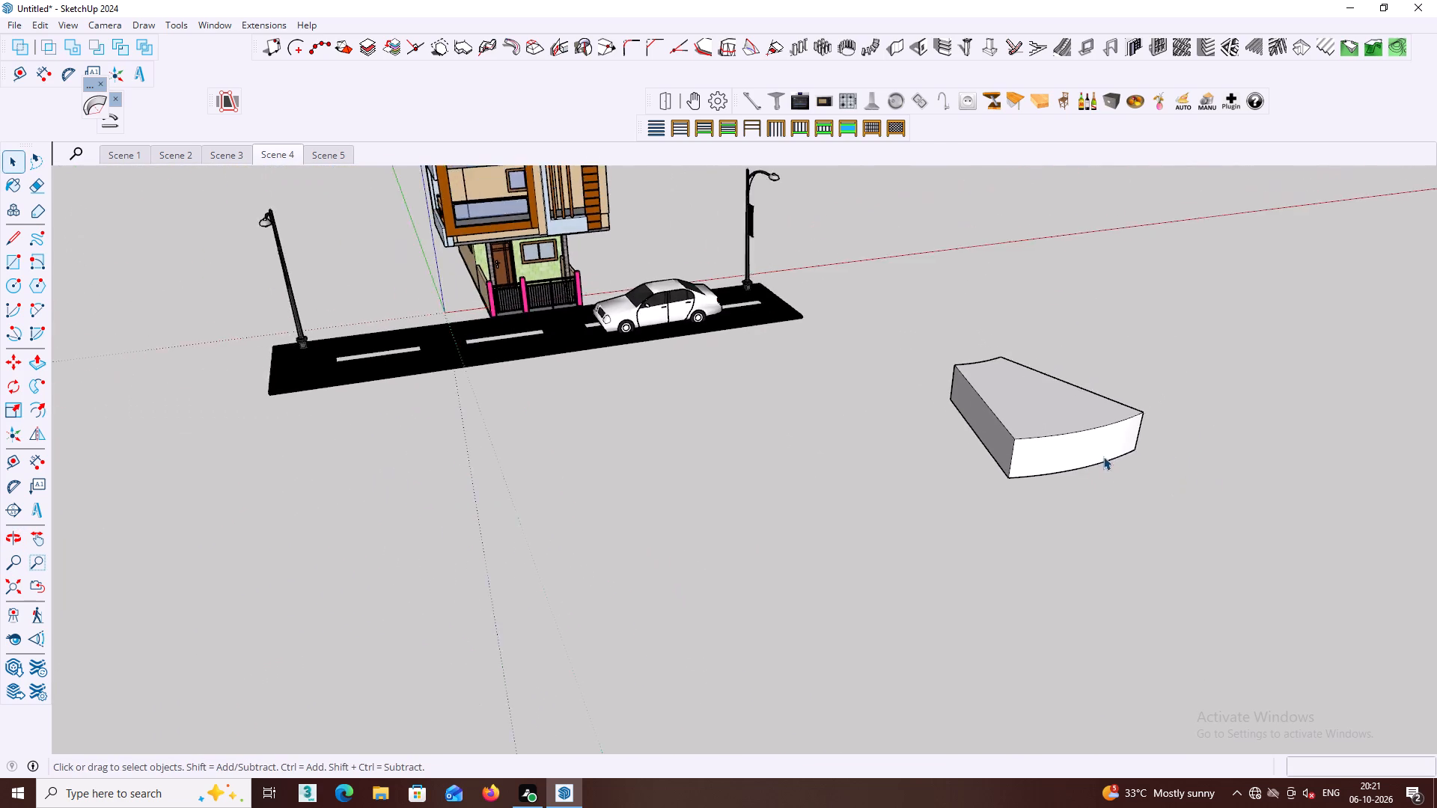
pyautogui.scroll(-7, 1103, 456)
pyautogui.middleClick(1105, 453)
pyautogui.middleClick(1099, 451)
pyautogui.moveTo(1074, 468); pyautogui.dragTo(1150, 498, button='middle')
pyautogui.moveTo(995, 486); pyautogui.dragTo(1101, 495, button='middle')
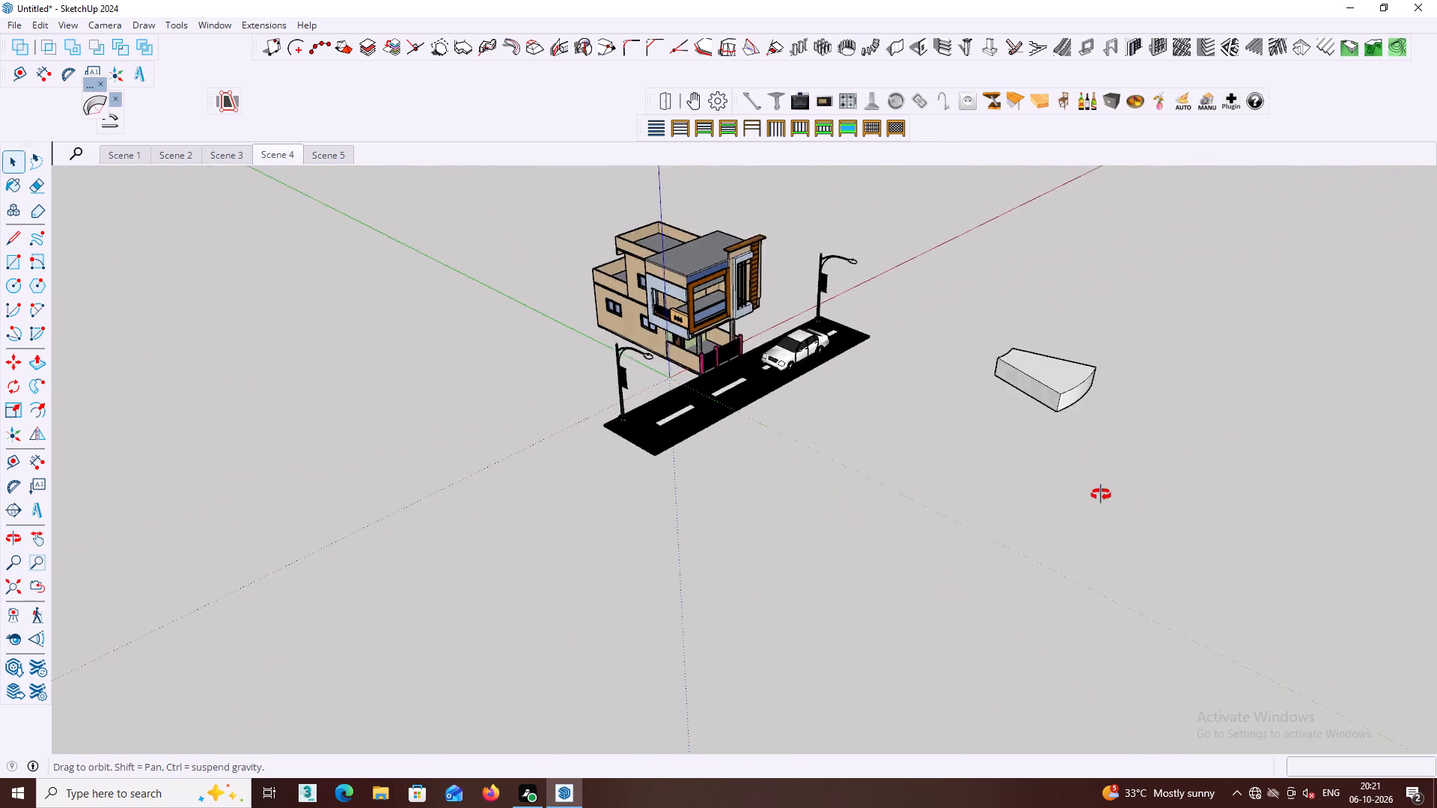
pyautogui.moveTo(1101, 495); pyautogui.dragTo(1102, 489, button='middle')
pyautogui.scroll(7, 1076, 397)
pyautogui.moveTo(1065, 401); pyautogui.dragTo(1017, 402, button='middle')
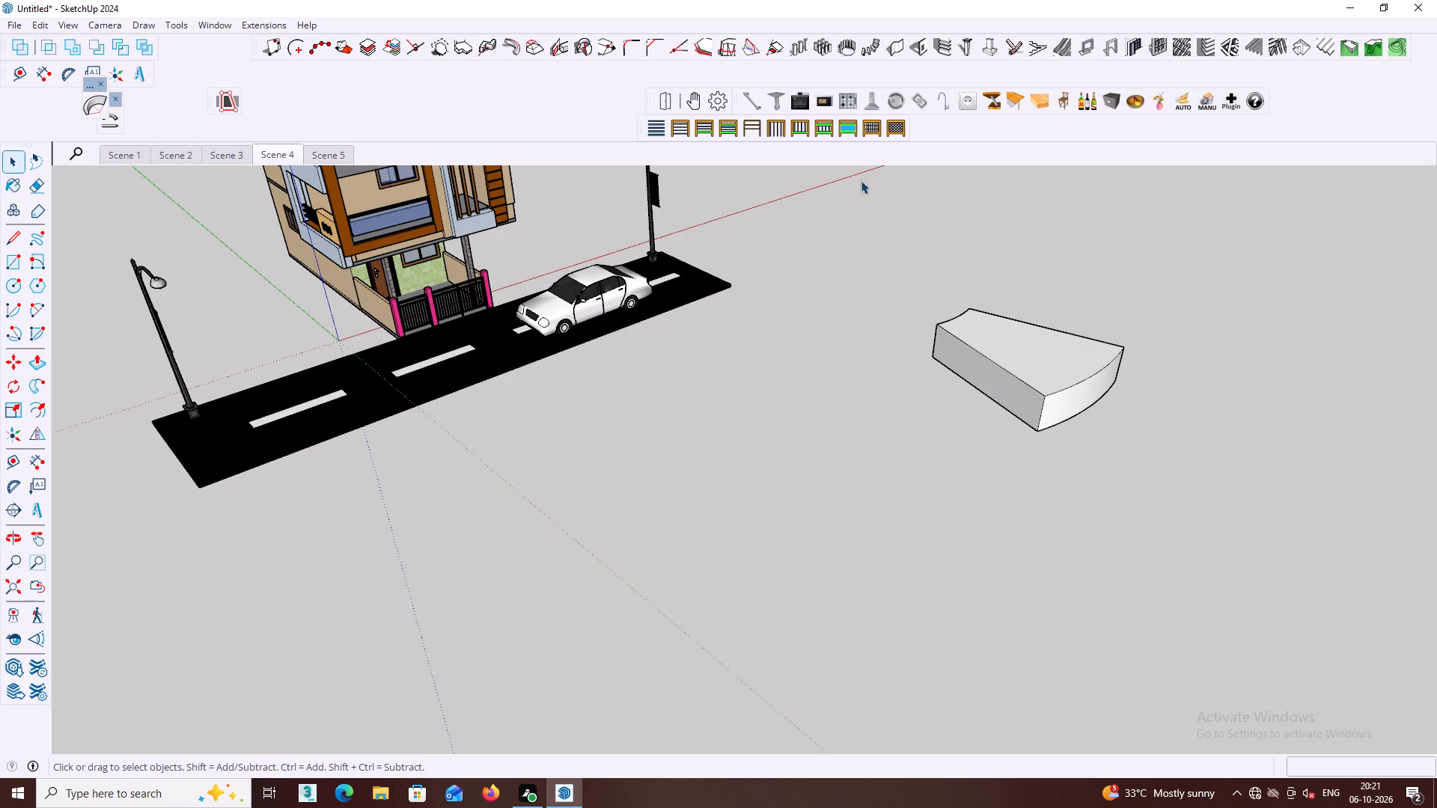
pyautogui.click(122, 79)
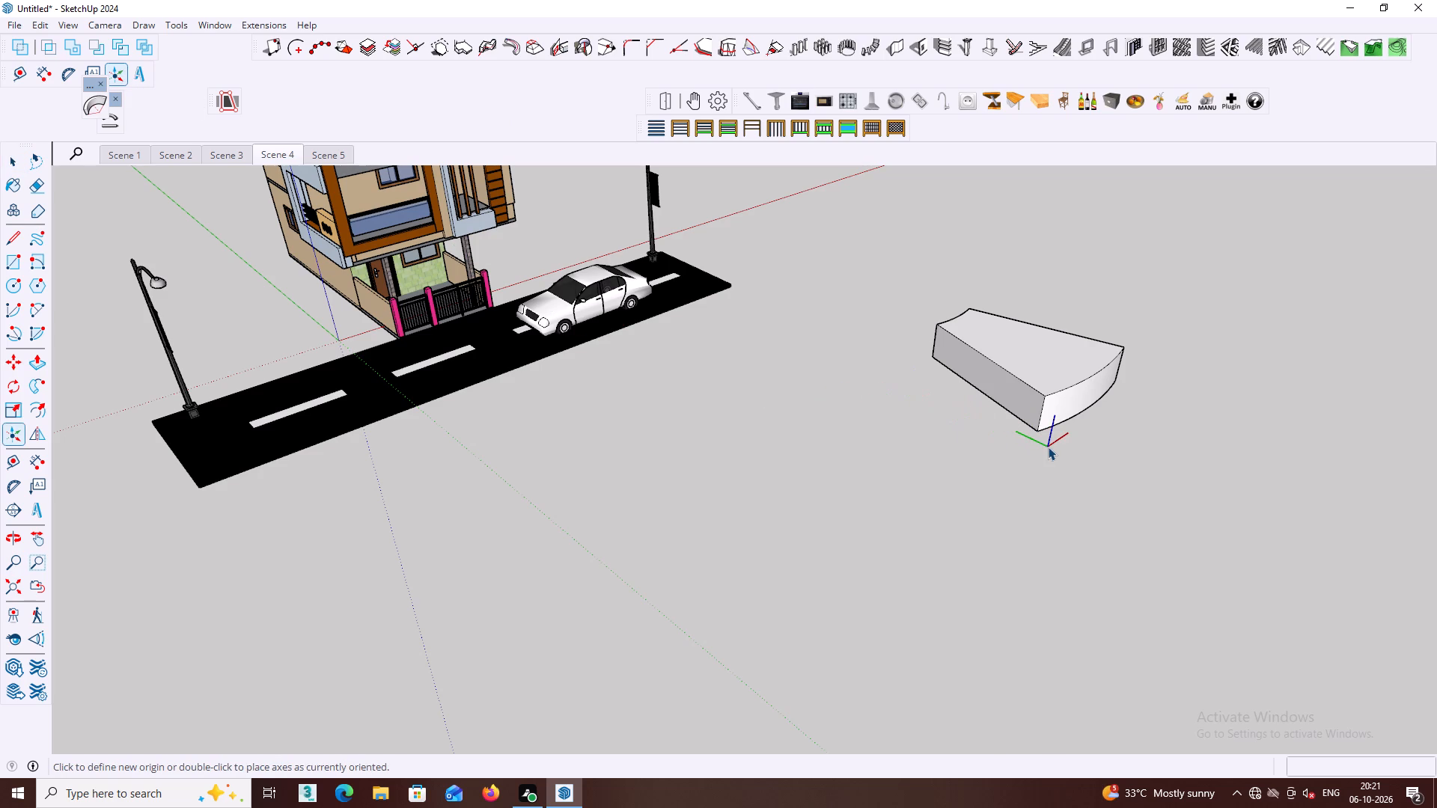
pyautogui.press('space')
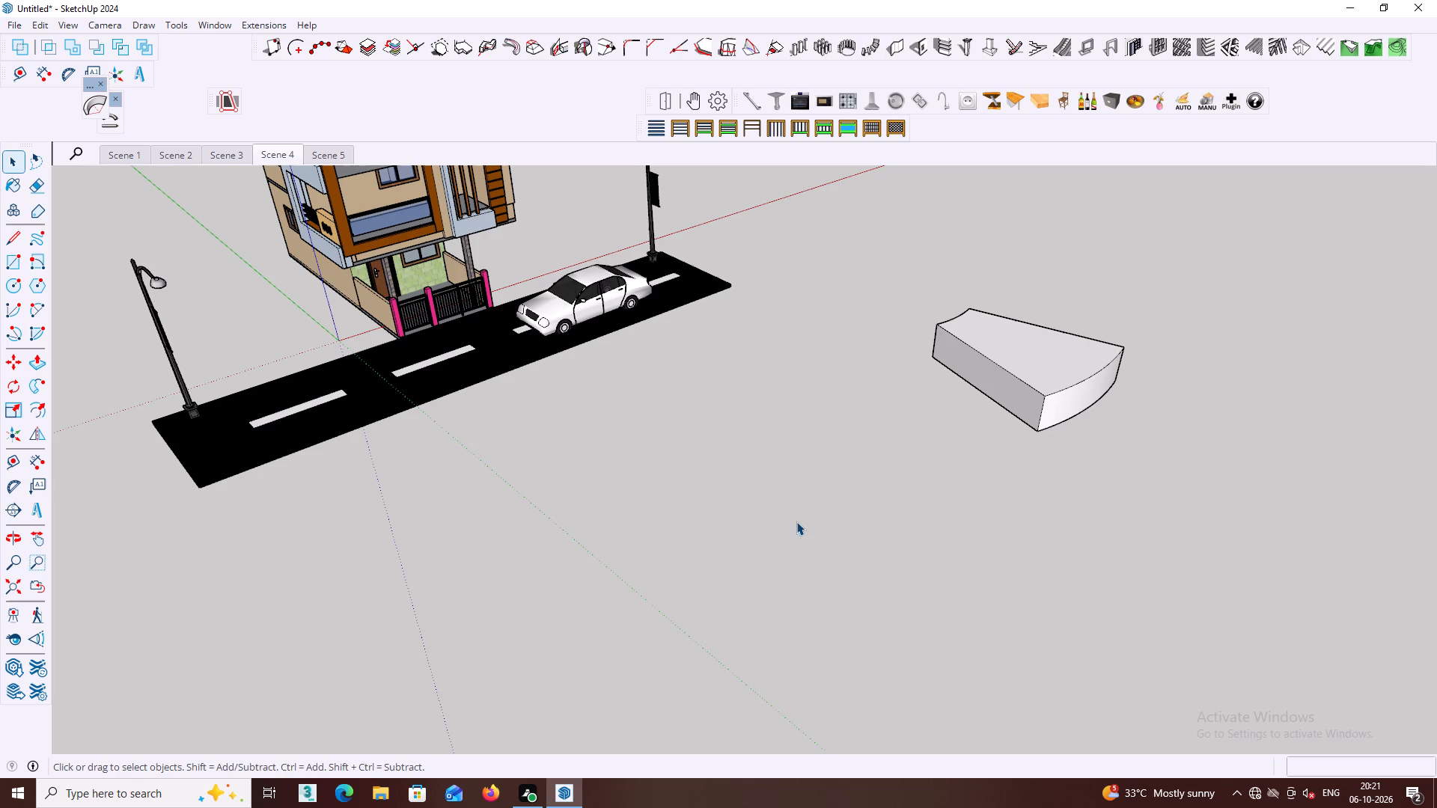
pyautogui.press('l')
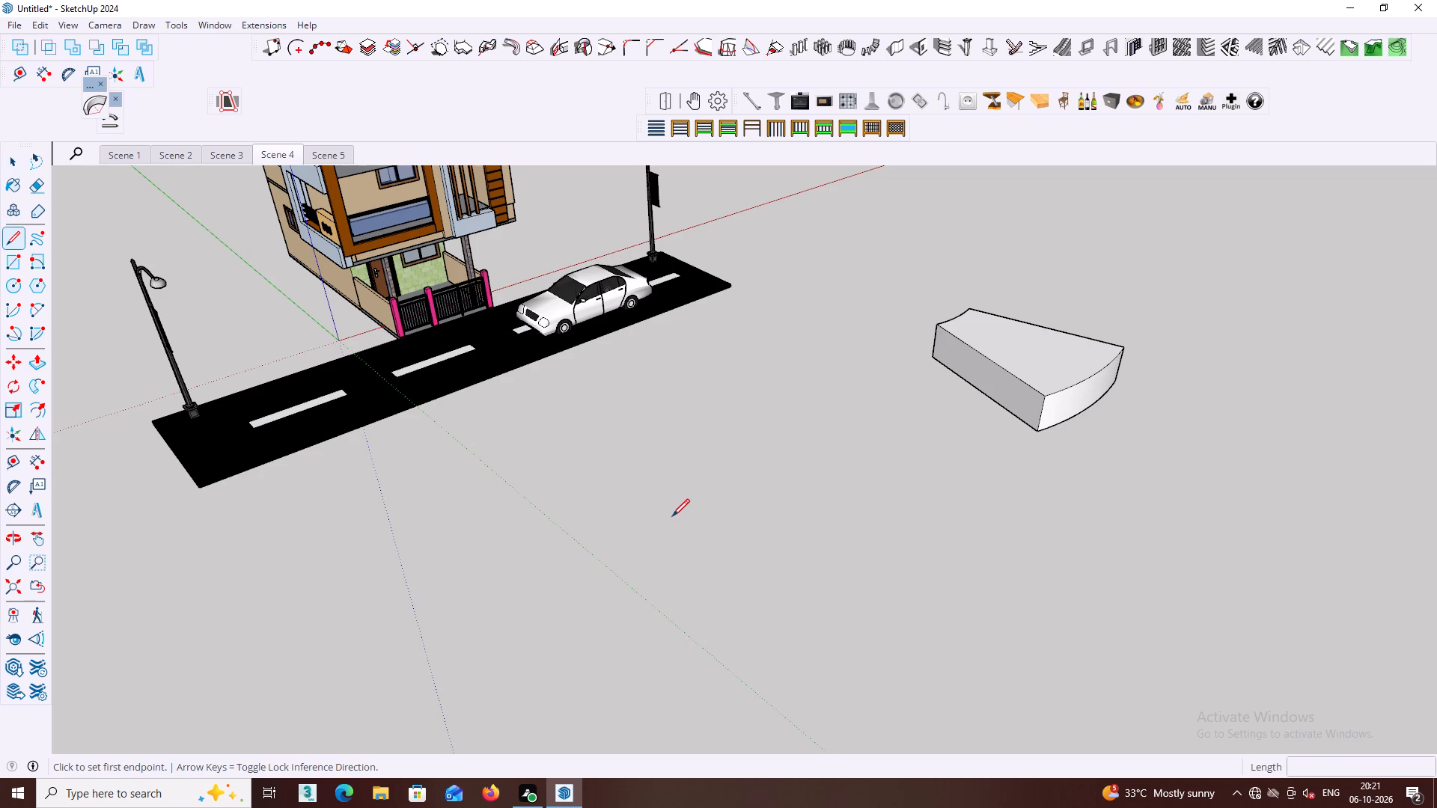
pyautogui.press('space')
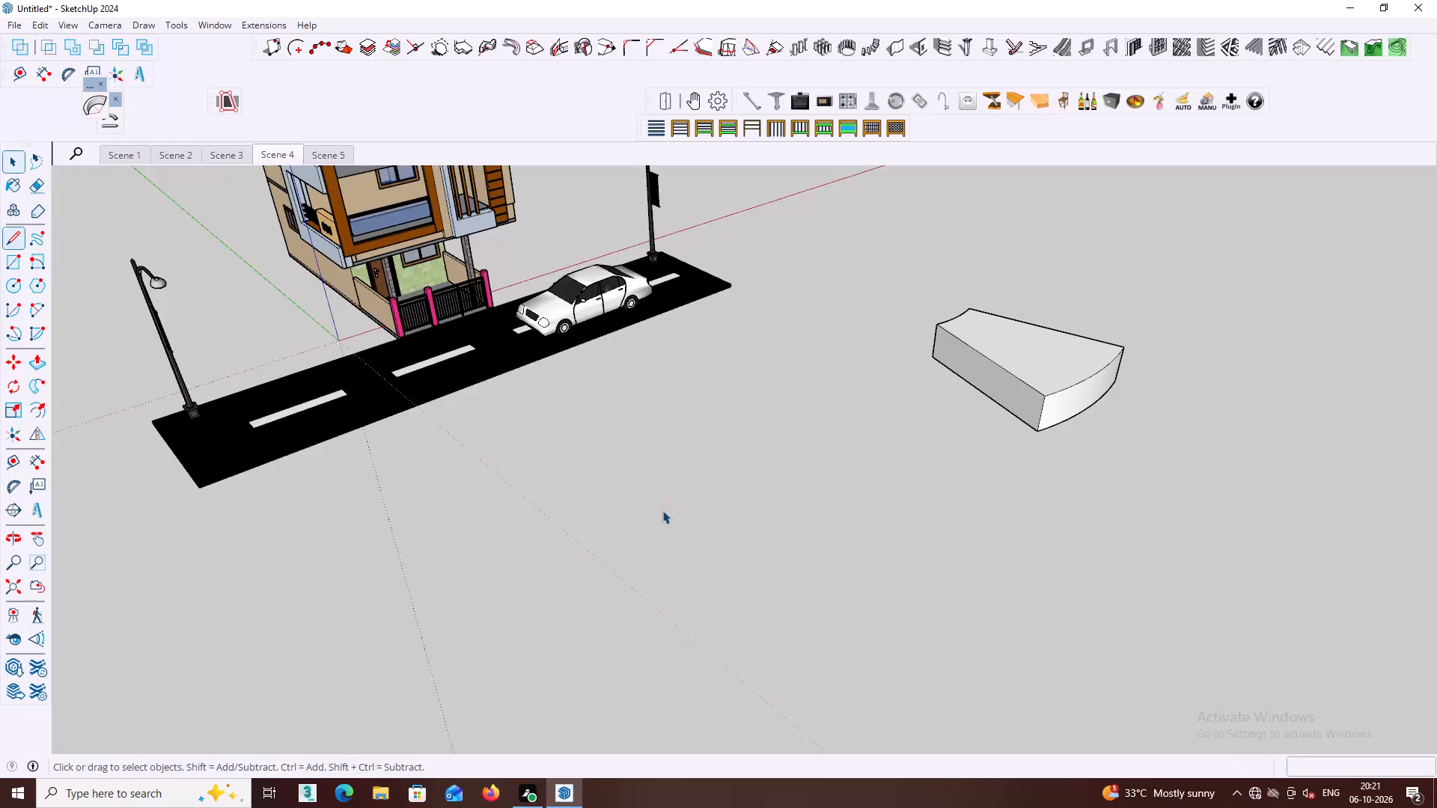
# Draw a rectangle about 15' 11" by 4' 7" on the ground between the road and the bent block.
pyautogui.press('r')
pyautogui.click(659, 516)
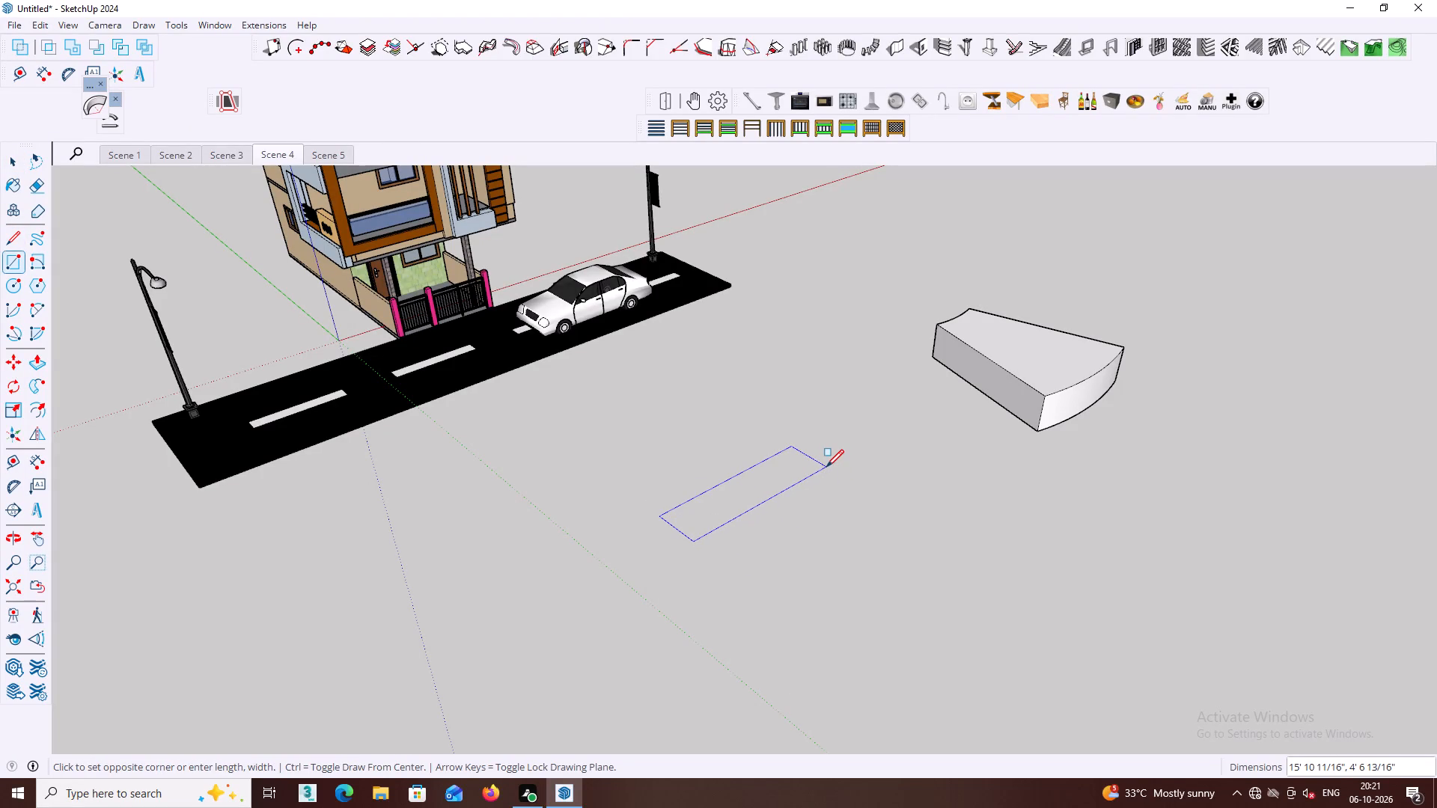
pyautogui.click(826, 467)
pyautogui.press('space')
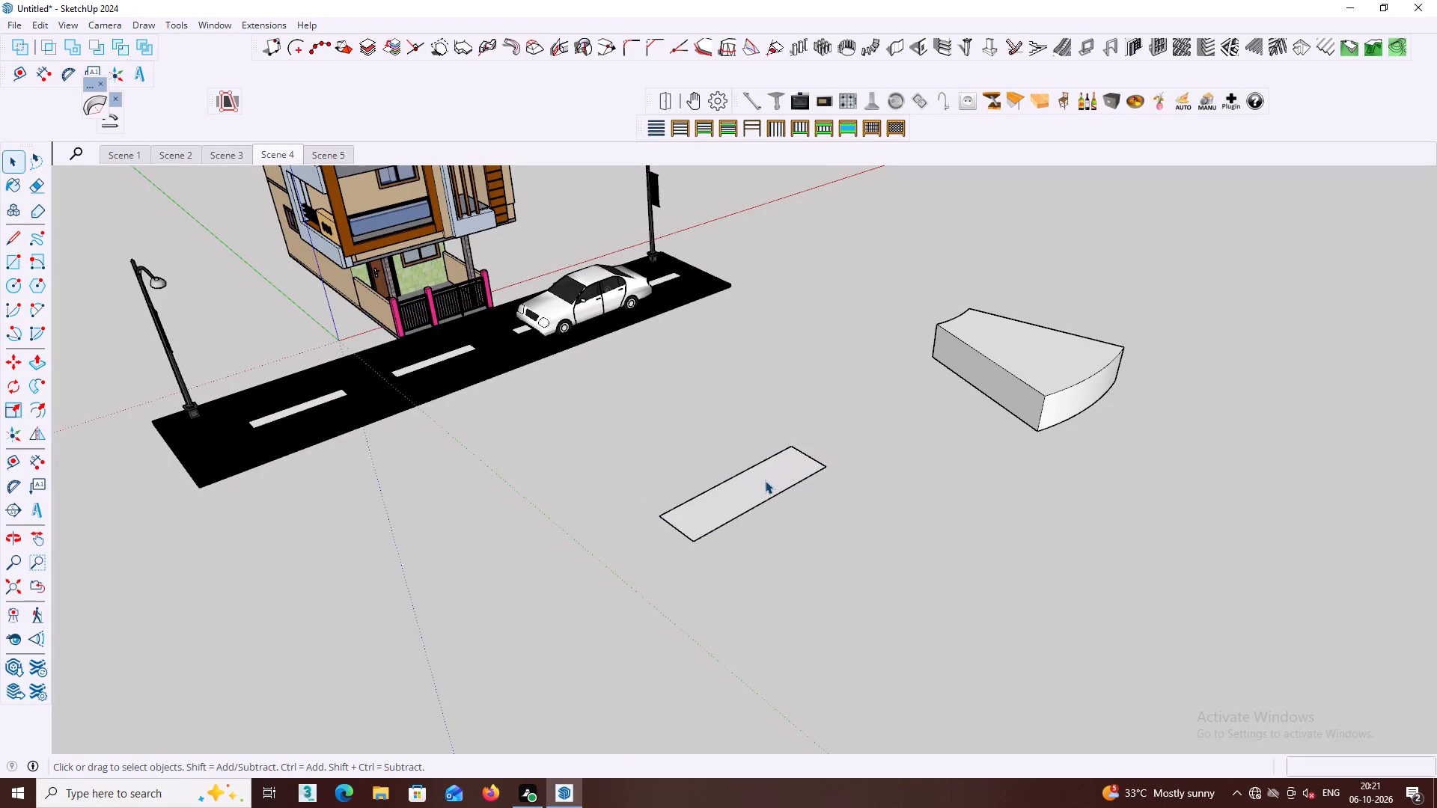
# Push/Pull the new rectangle's face upward freehand into a tall box.
pyautogui.click(765, 480)
pyautogui.press('p')
pyautogui.click(765, 480)
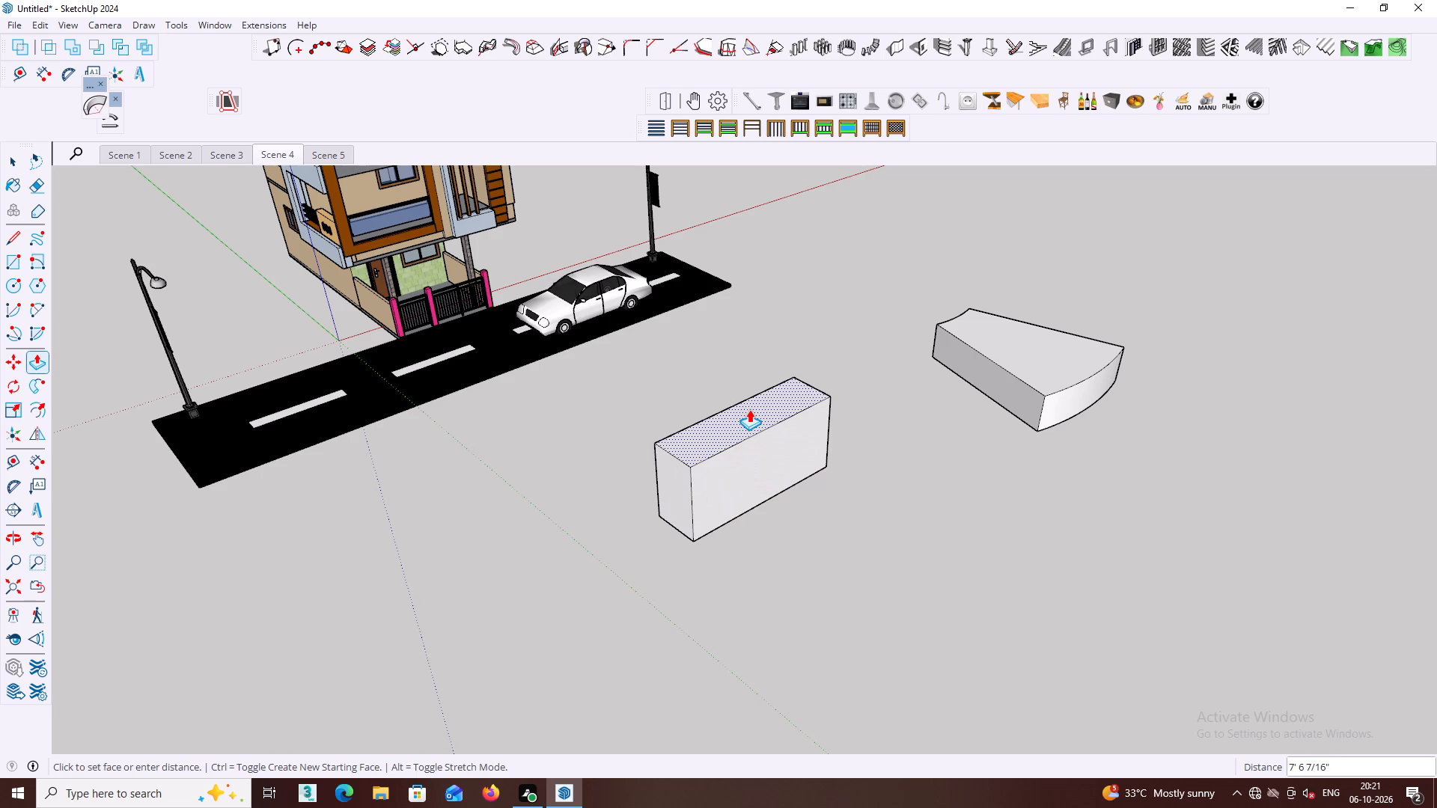
pyautogui.click(745, 386)
pyautogui.press('space')
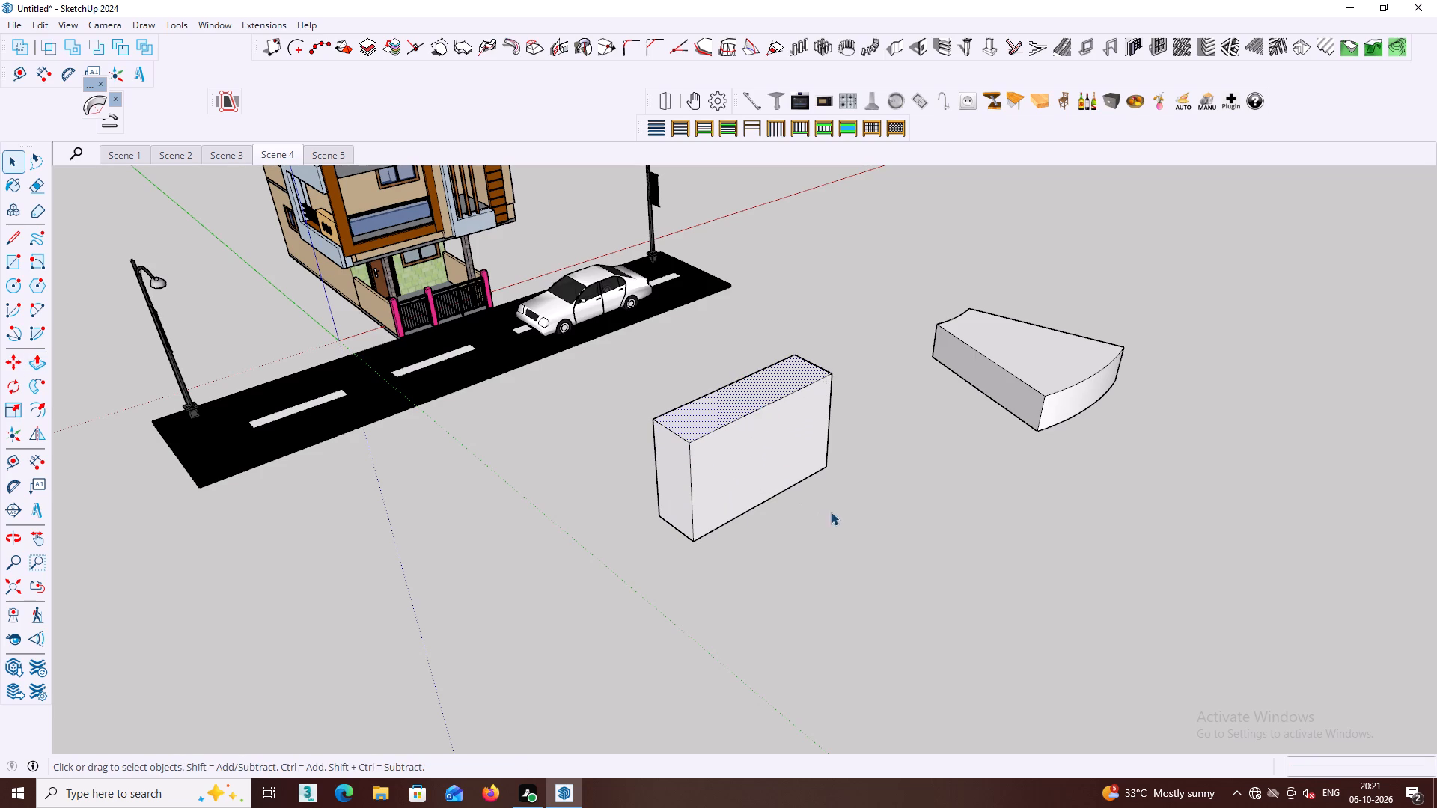
pyautogui.click(840, 524)
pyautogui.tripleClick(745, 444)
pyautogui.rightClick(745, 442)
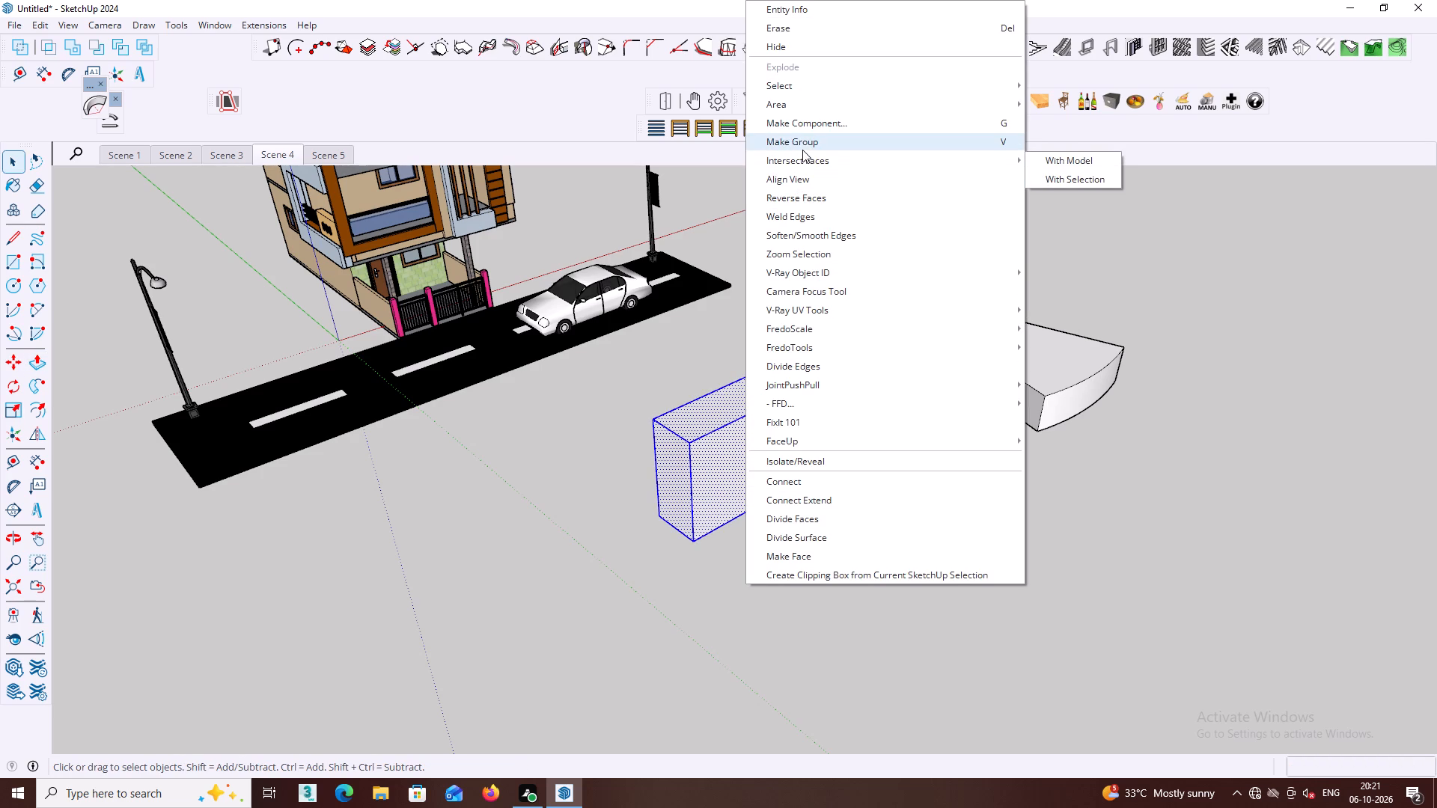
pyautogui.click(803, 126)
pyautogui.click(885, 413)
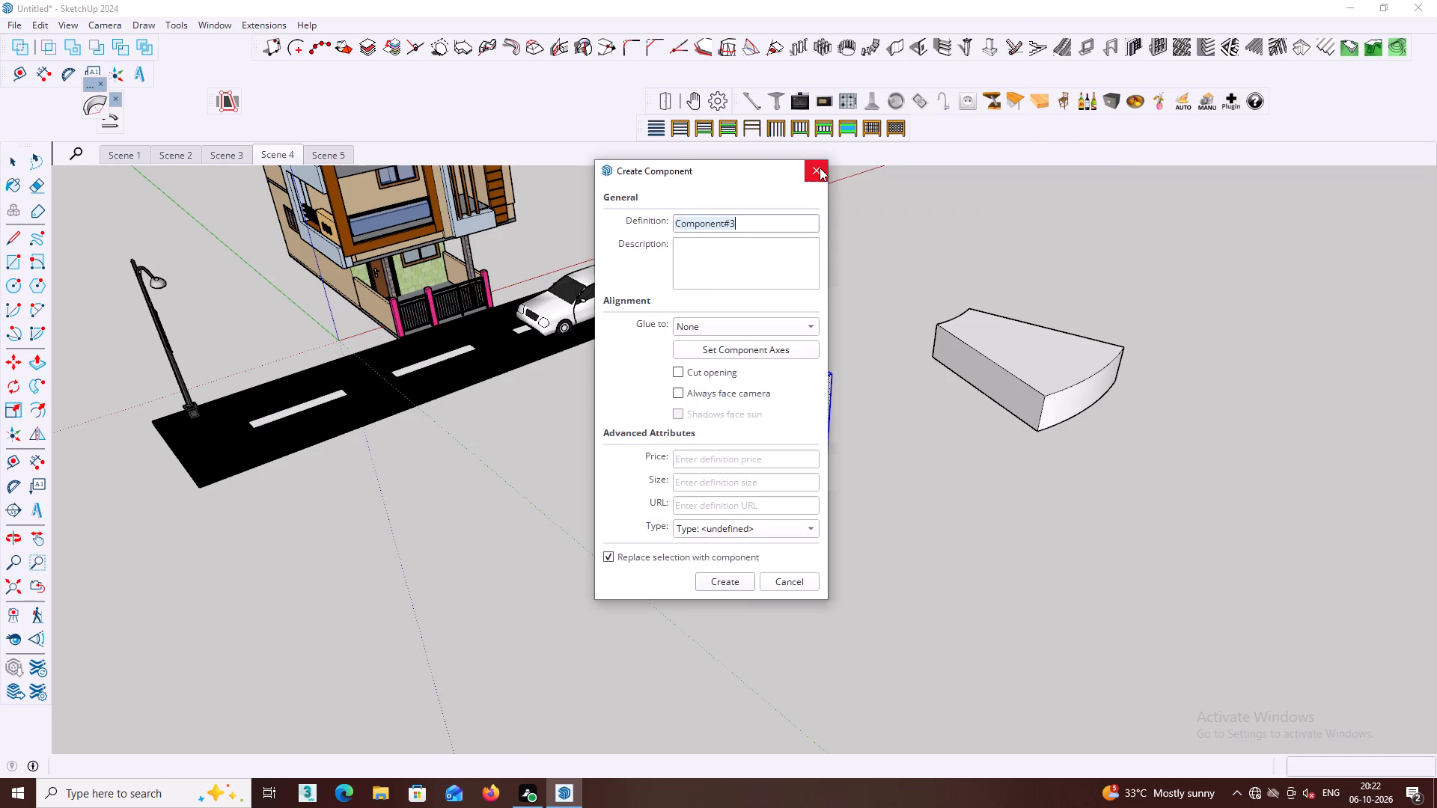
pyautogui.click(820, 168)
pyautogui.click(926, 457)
# Select all faces and edges of the new box and make them a group.
pyautogui.moveTo(1072, 376); pyautogui.dragTo(1006, 403, button='middle')
pyautogui.scroll(3, 1030, 393)
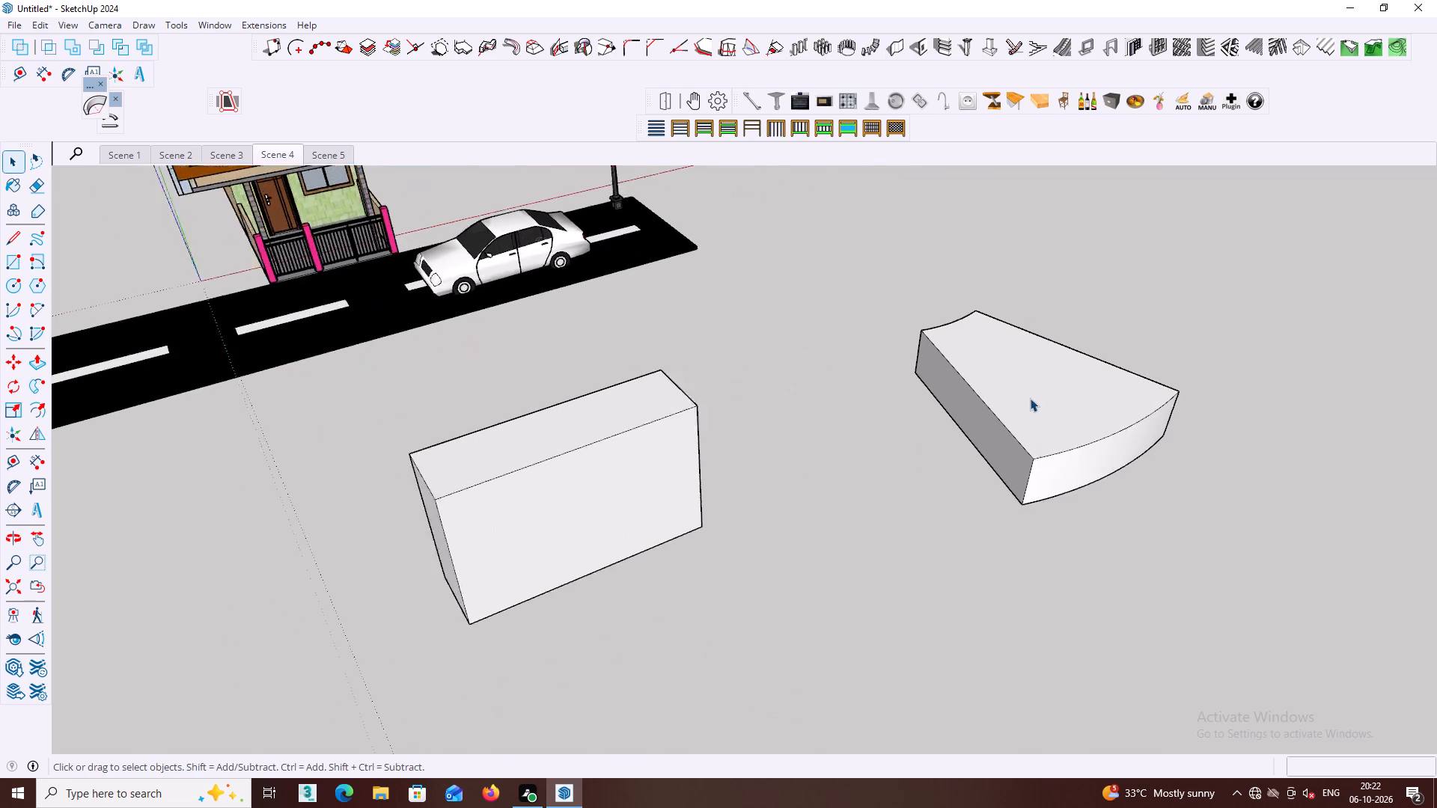
pyautogui.scroll(1, 1030, 398)
pyautogui.keyDown('shift'); pyautogui.moveTo(1030, 398); pyautogui.dragTo(945, 375, button='middle'); pyautogui.keyUp('shift')
pyautogui.scroll(-4, 965, 405)
pyautogui.moveTo(990, 421); pyautogui.dragTo(905, 409, button='middle')
pyautogui.moveTo(909, 394); pyautogui.dragTo(890, 385, button='middle')
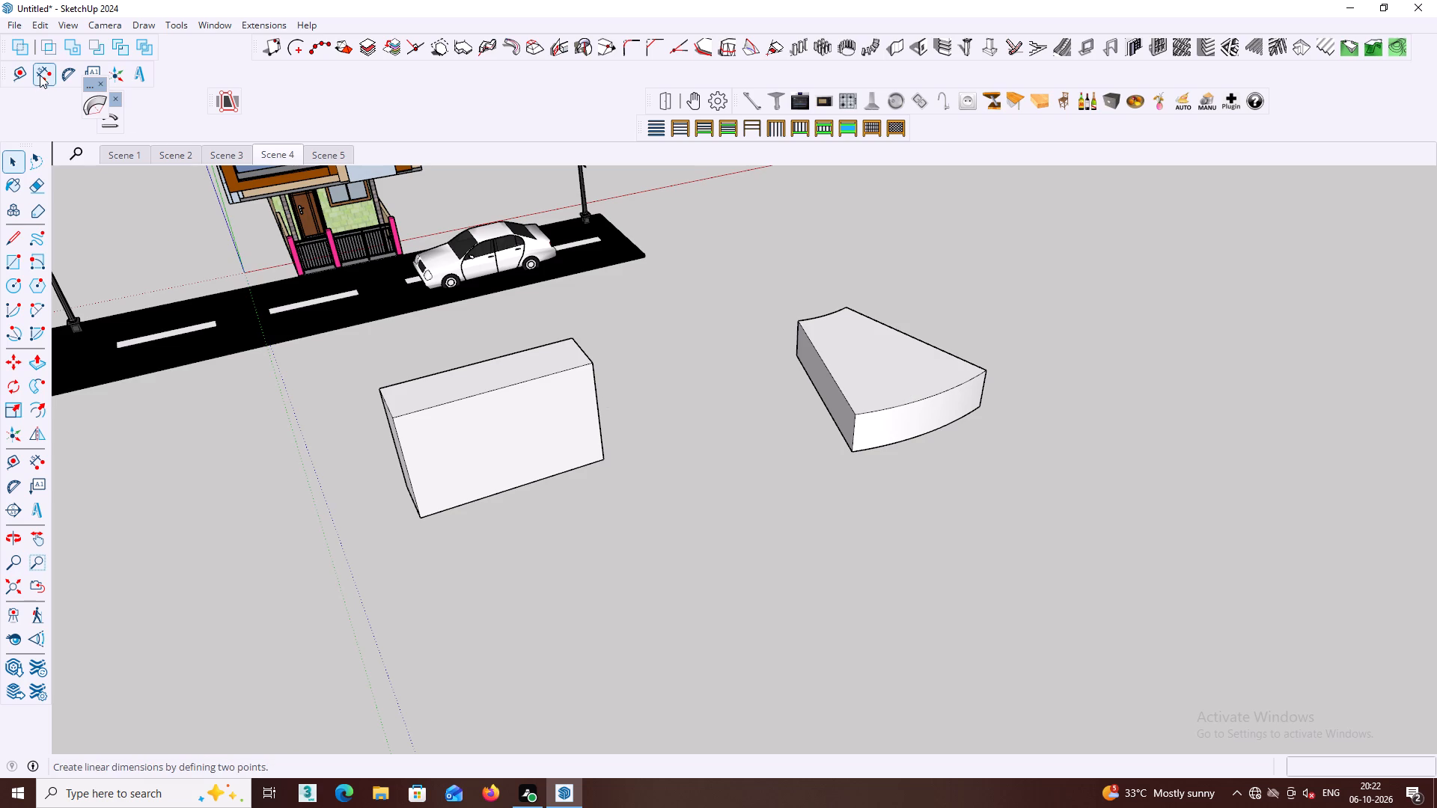
pyautogui.click(481, 410)
pyautogui.tripleClick(464, 390)
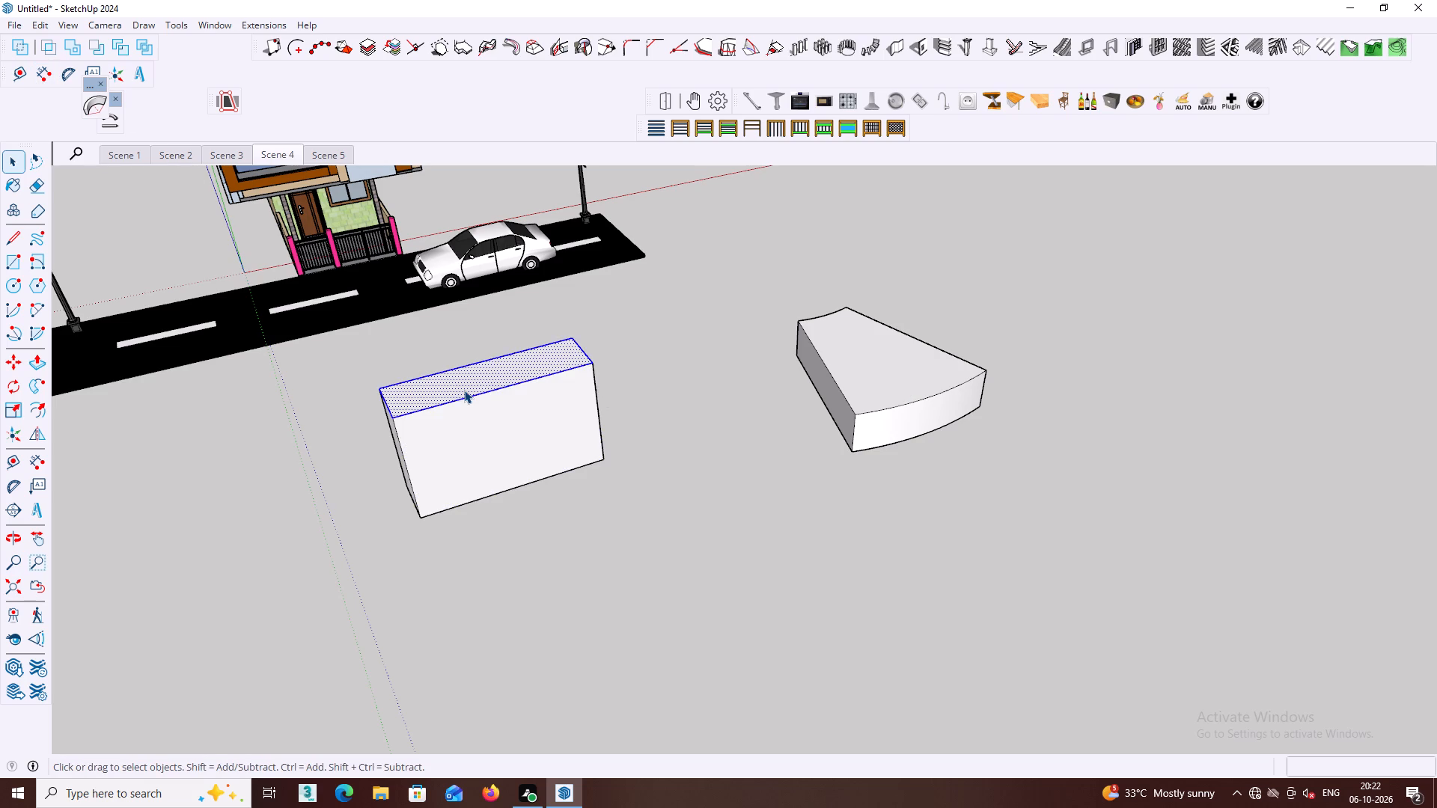
pyautogui.rightClick(464, 390)
pyautogui.click(572, 143)
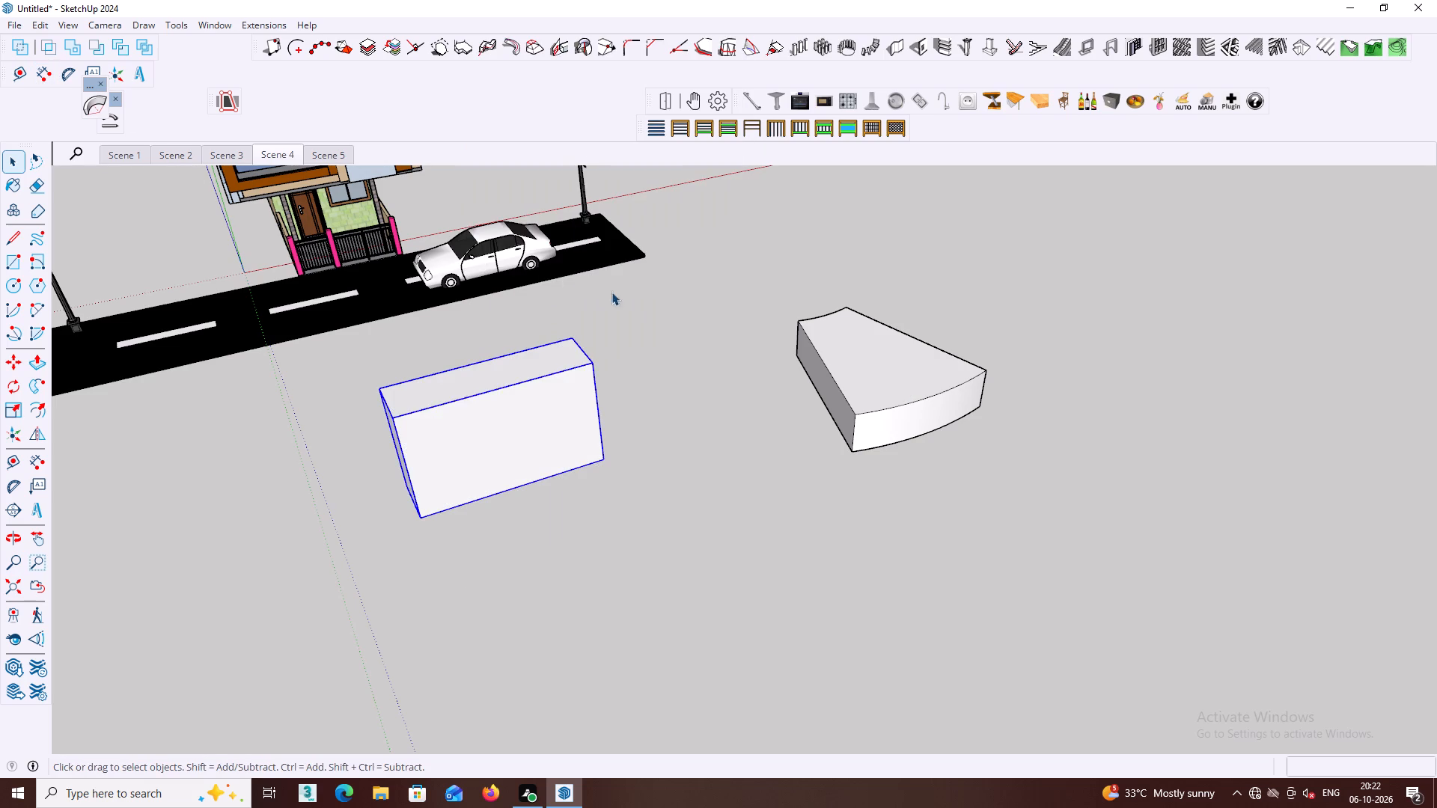
pyautogui.click(659, 332)
pyautogui.click(476, 373)
pyautogui.click(701, 354)
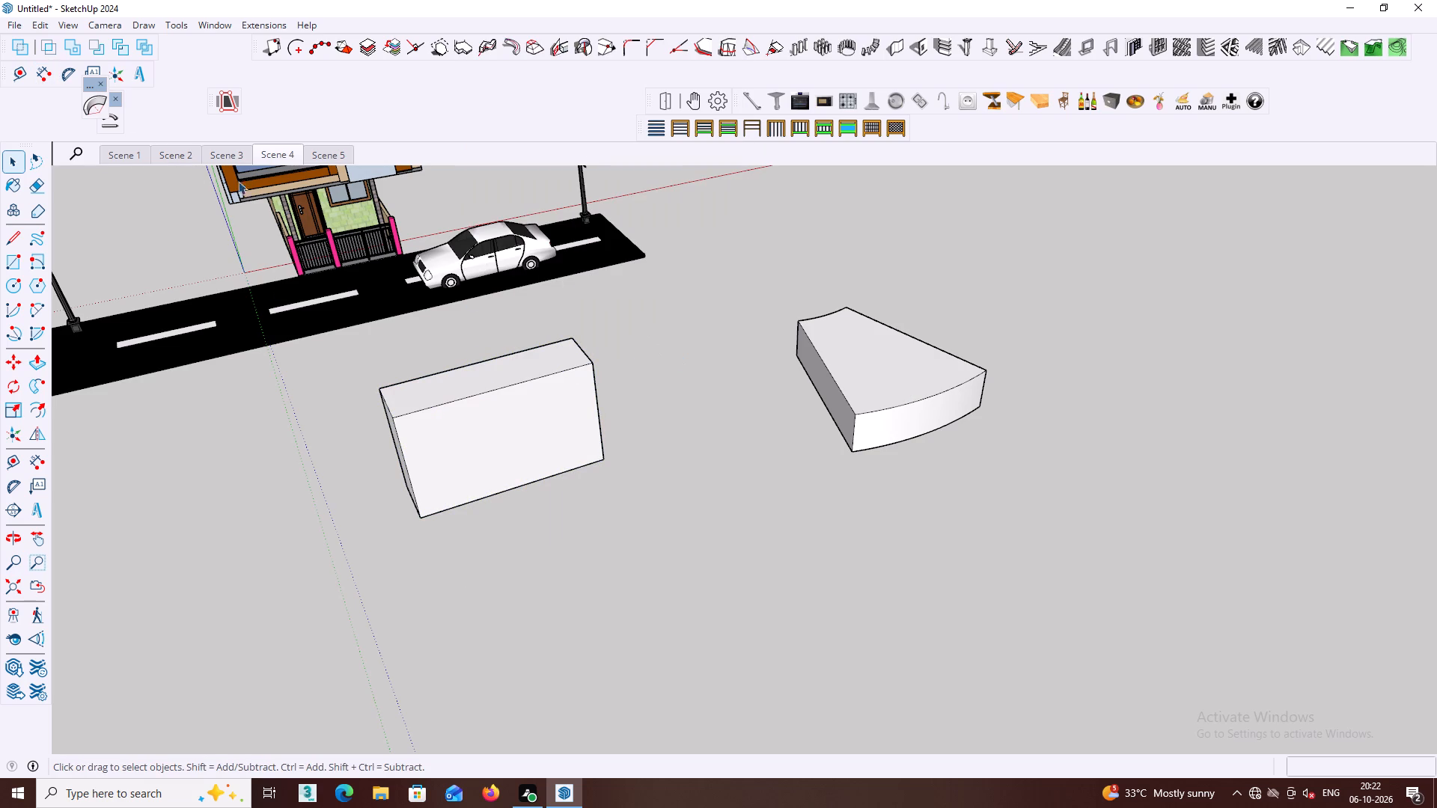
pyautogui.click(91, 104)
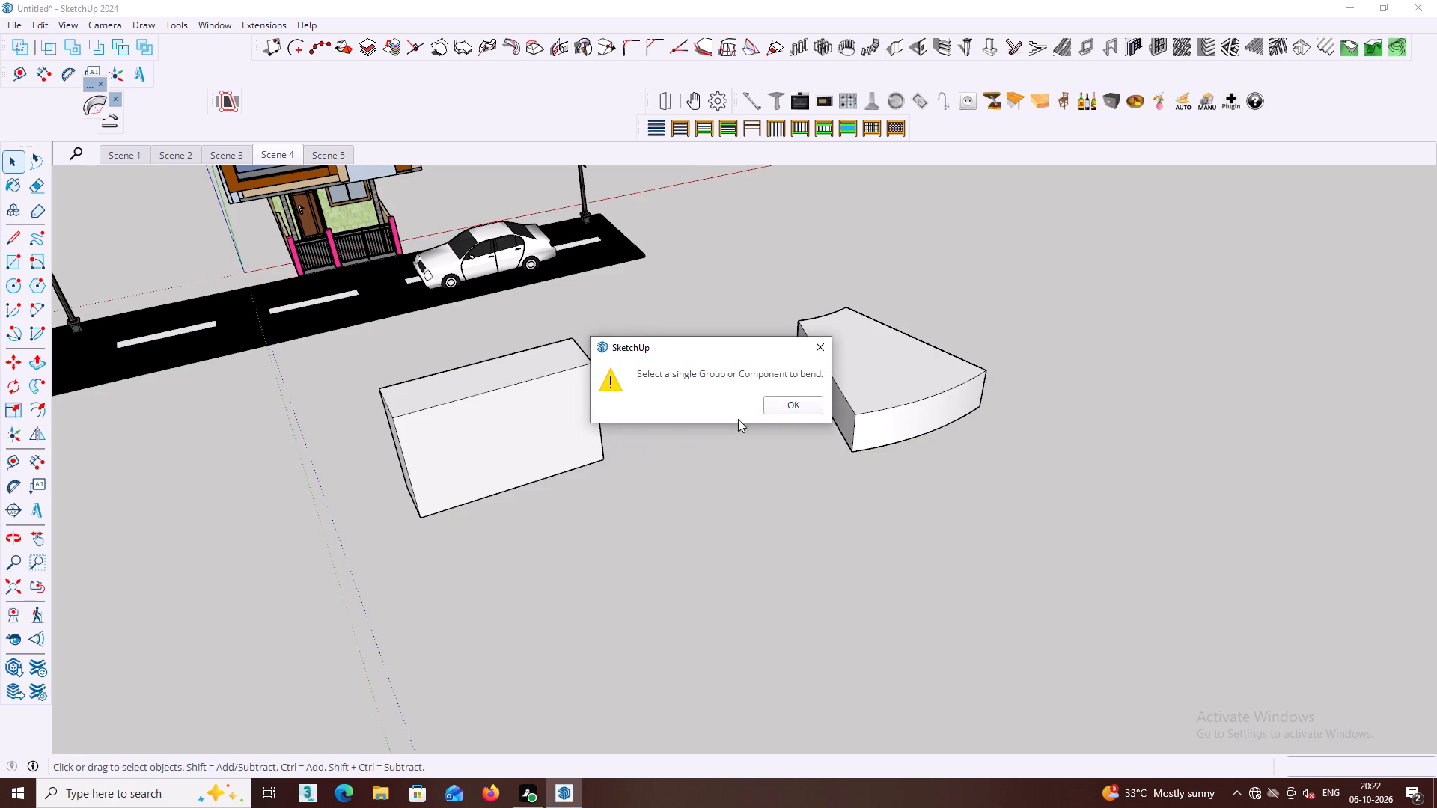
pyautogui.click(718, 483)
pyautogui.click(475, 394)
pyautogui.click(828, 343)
# Bend the tall box group with True Bend freehand to an angle of about 182°.
pyautogui.click(503, 422)
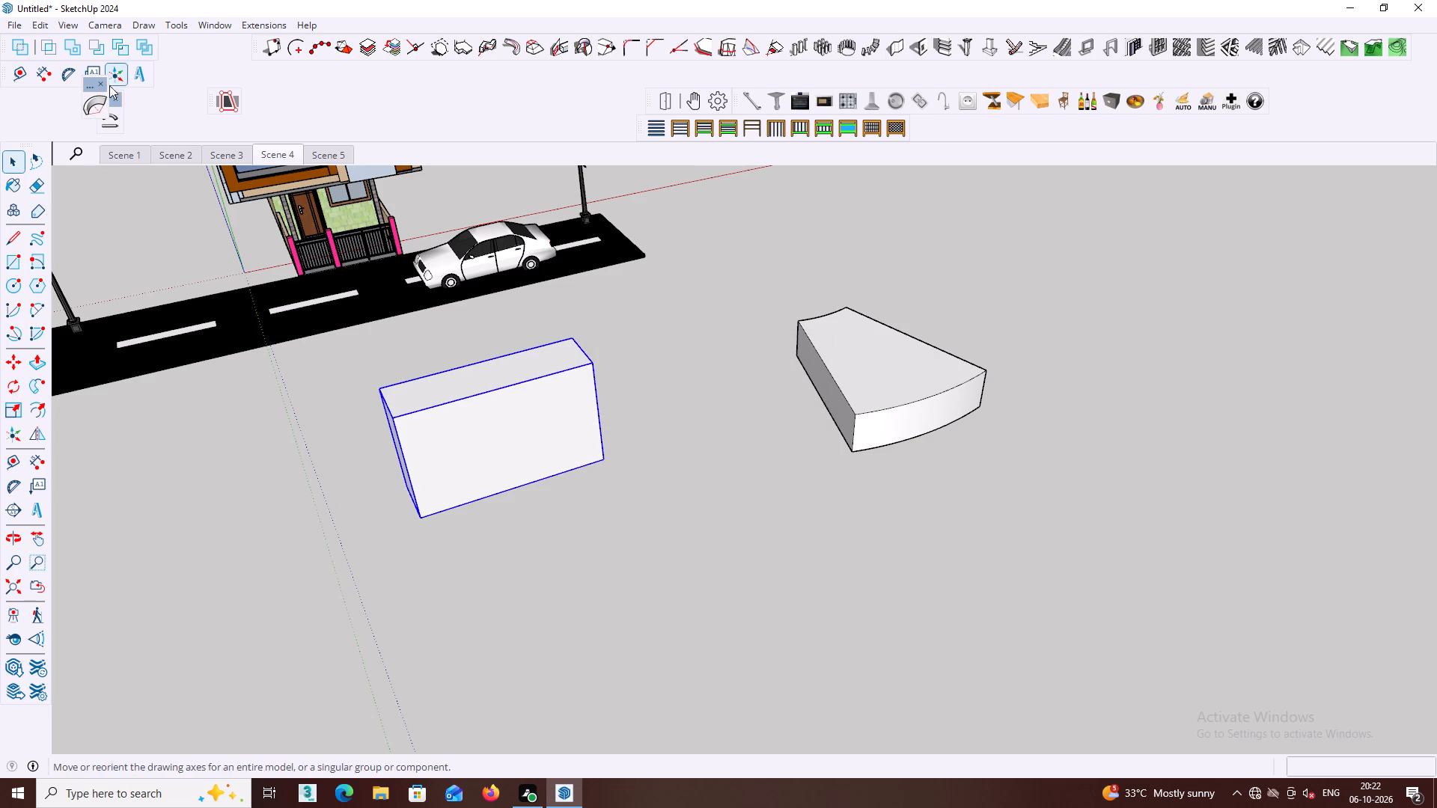
pyautogui.click(88, 100)
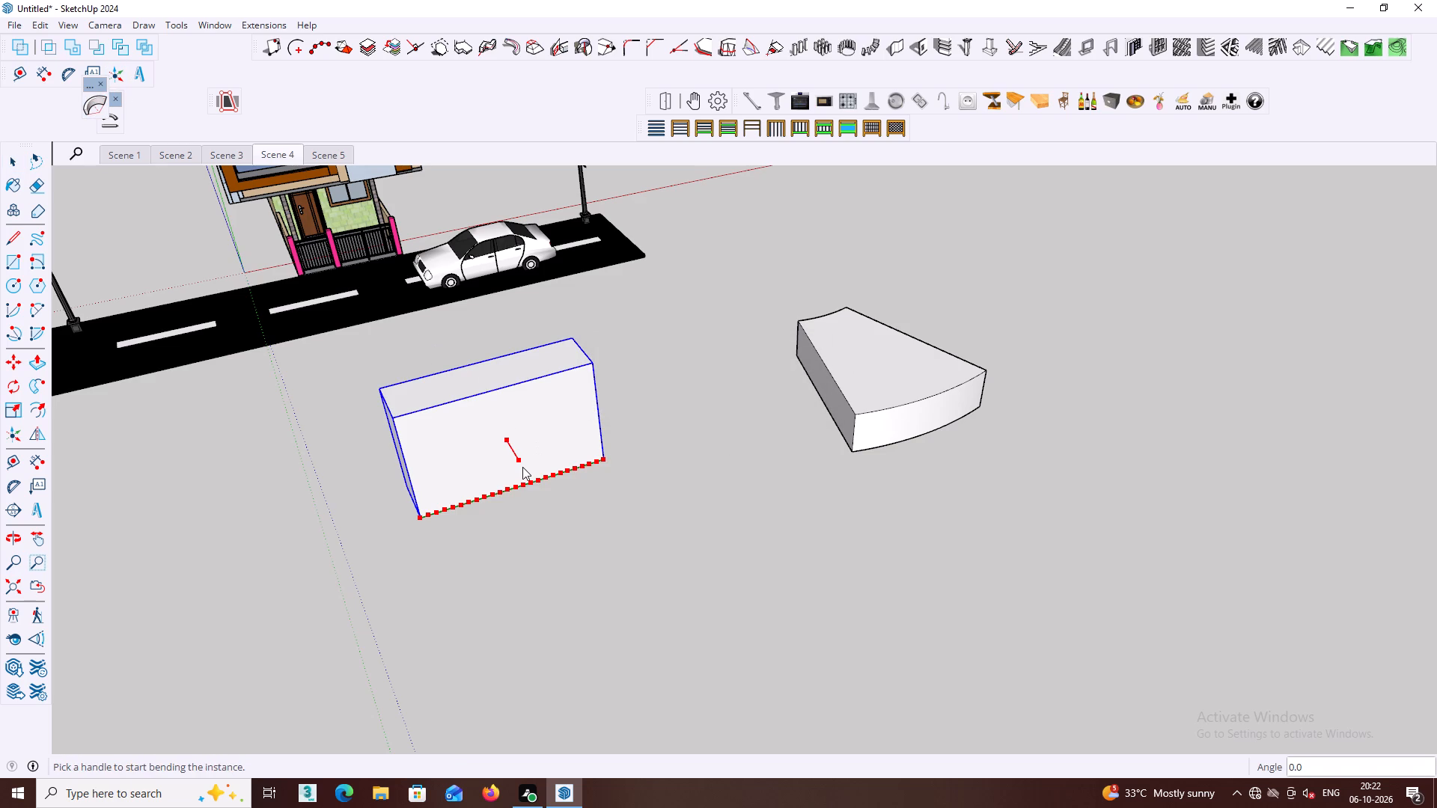
pyautogui.scroll(3, 517, 468)
pyautogui.click(514, 449)
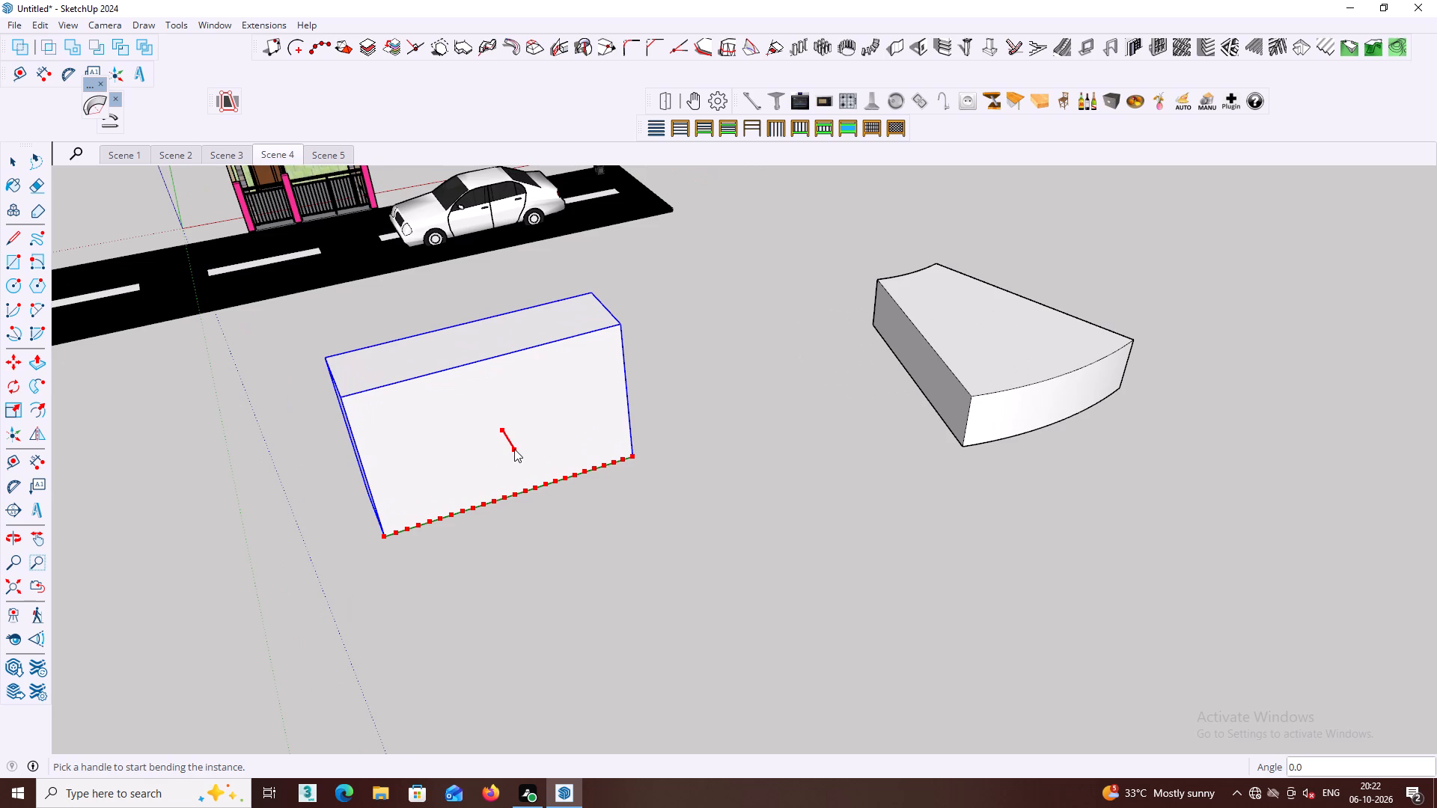
pyautogui.click(524, 488)
pyautogui.moveTo(501, 428); pyautogui.dragTo(495, 403)
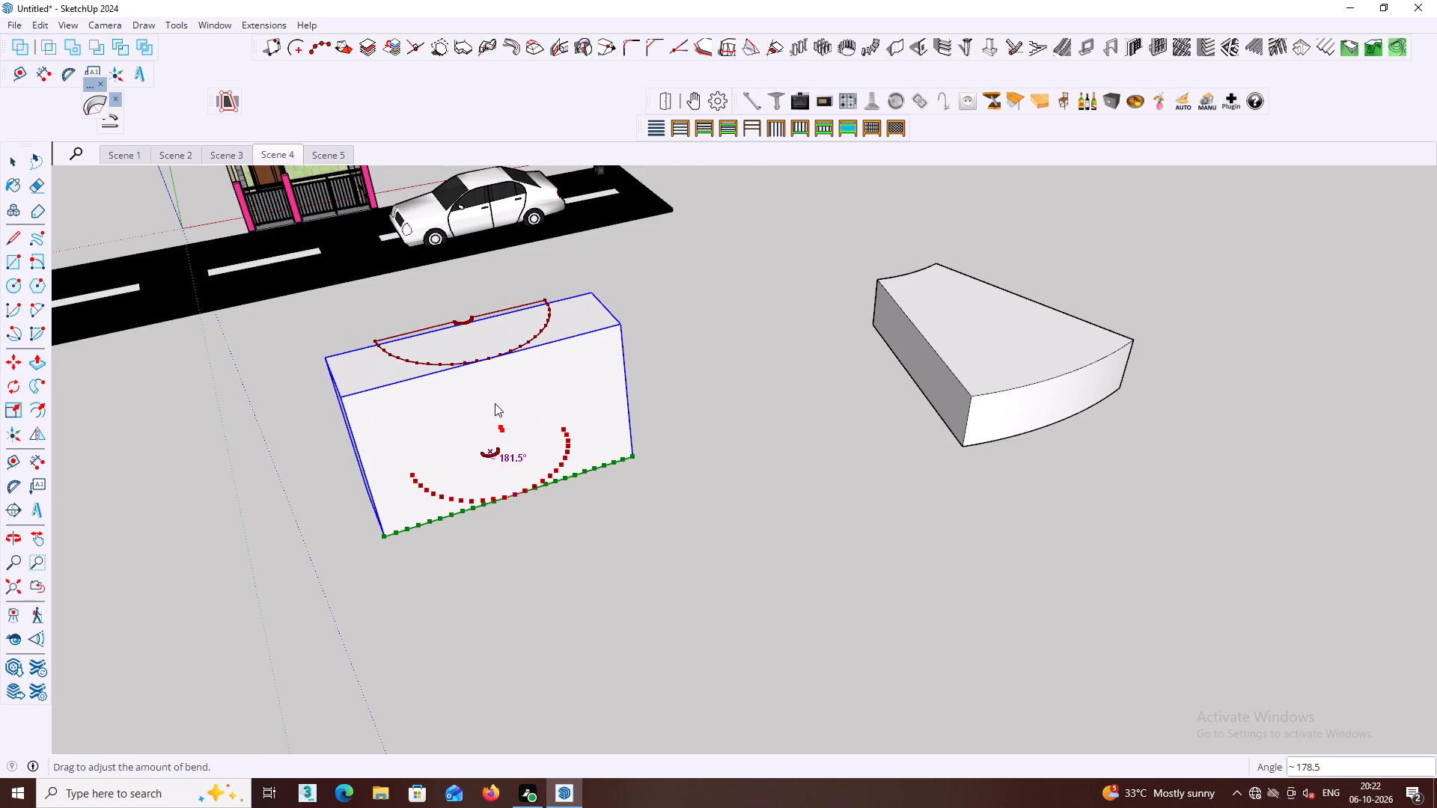
pyautogui.moveTo(495, 403); pyautogui.dragTo(507, 413)
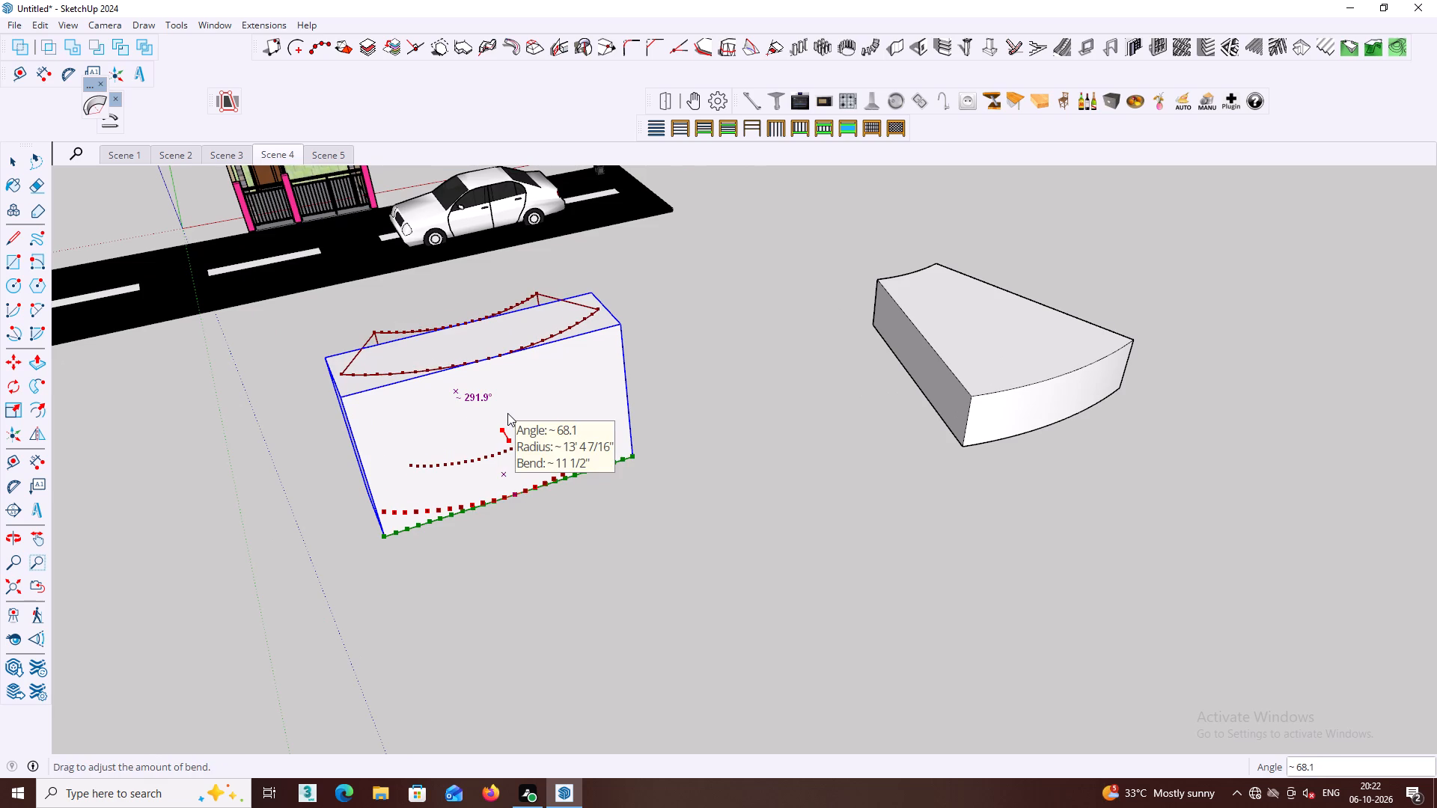
pyautogui.moveTo(507, 413); pyautogui.dragTo(500, 401)
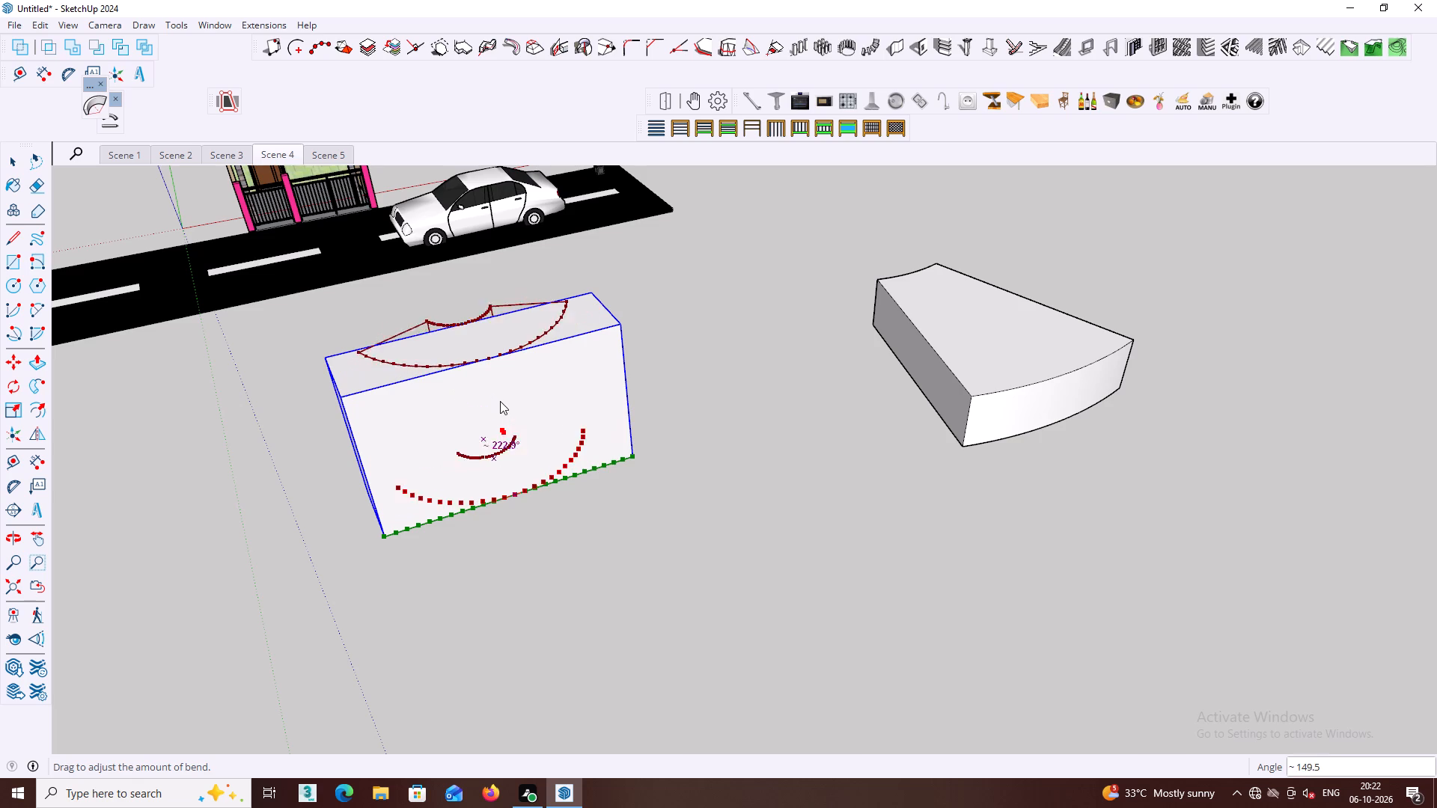
pyautogui.moveTo(500, 401); pyautogui.dragTo(502, 396)
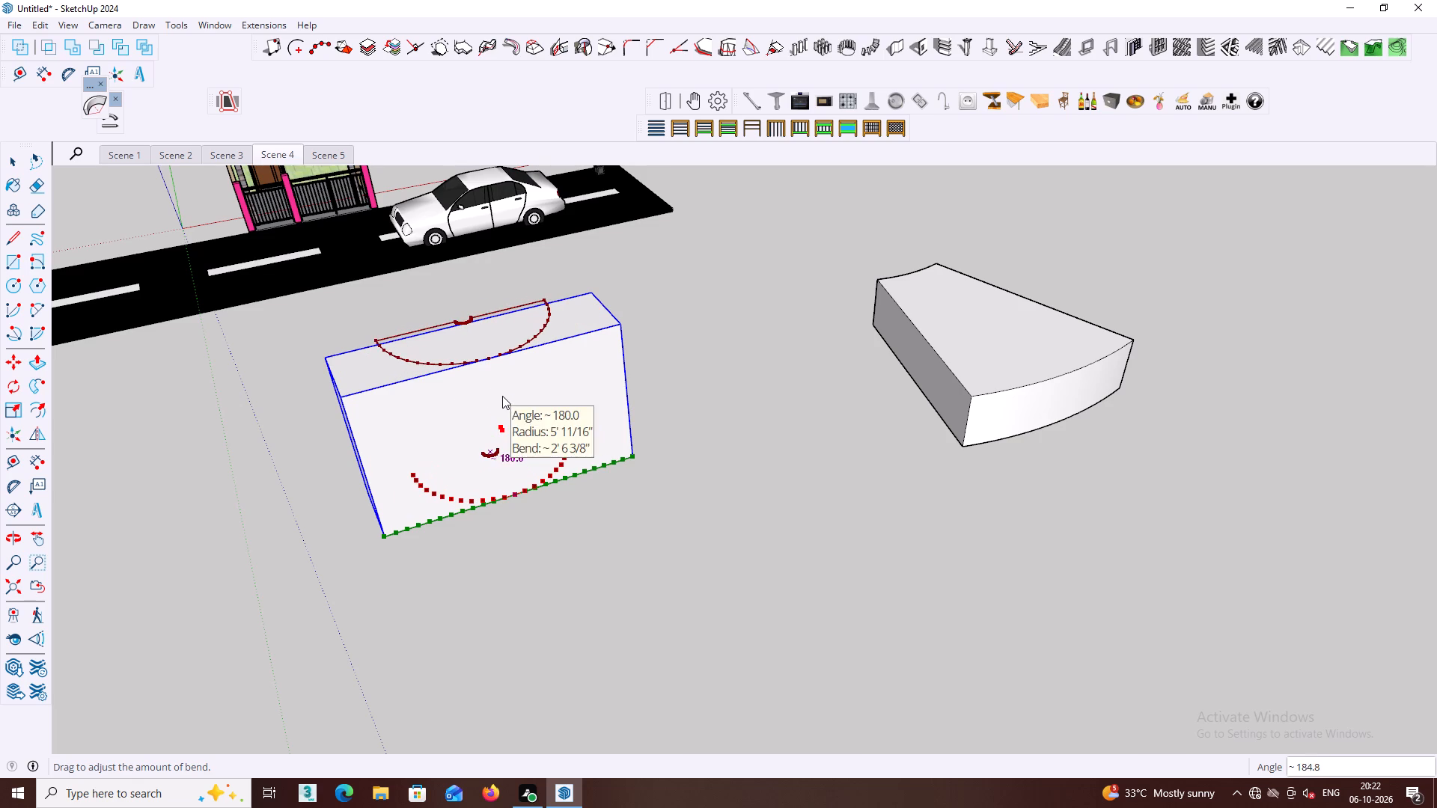
pyautogui.moveTo(502, 396); pyautogui.dragTo(503, 397)
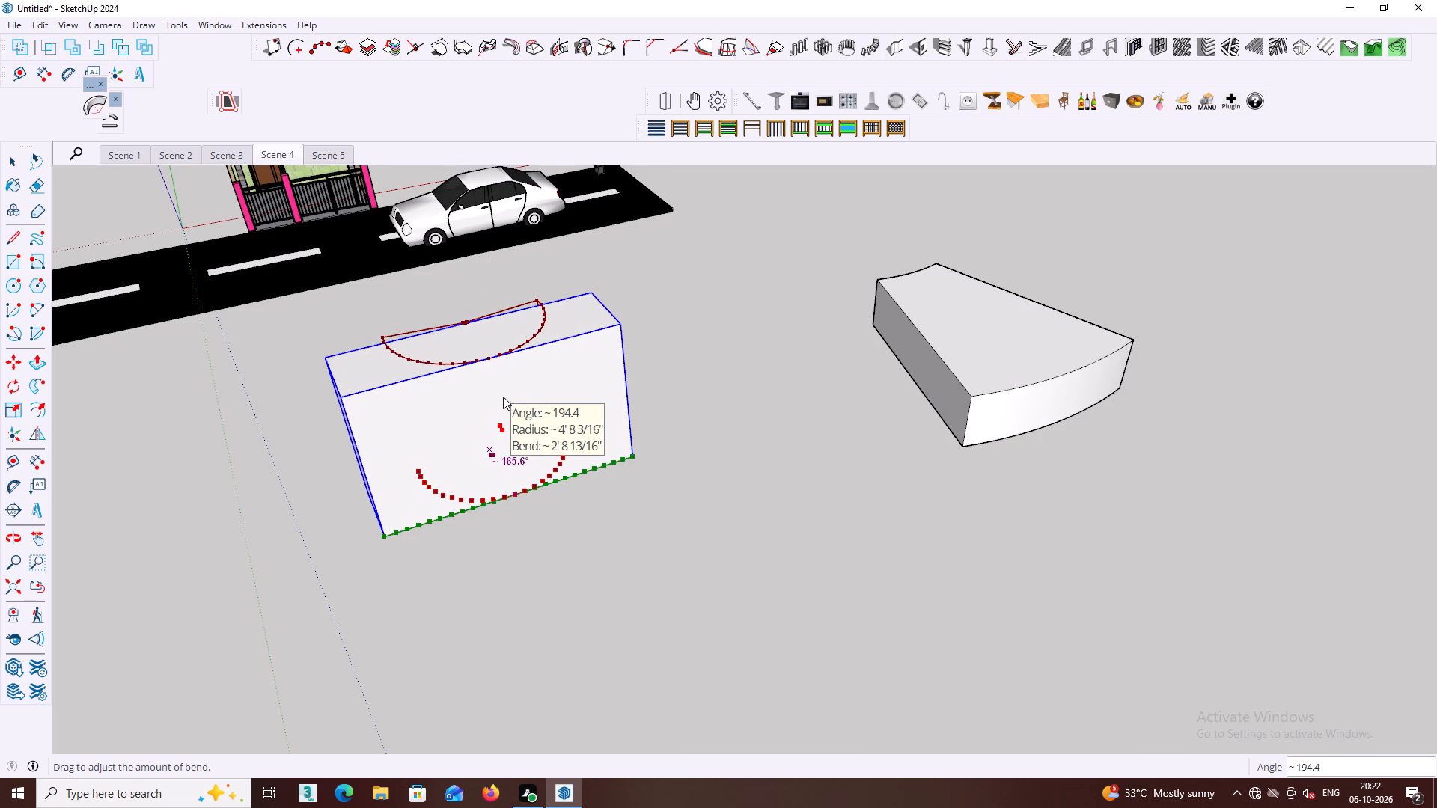
pyautogui.moveTo(503, 397); pyautogui.dragTo(504, 397)
pyautogui.tripleClick(504, 397)
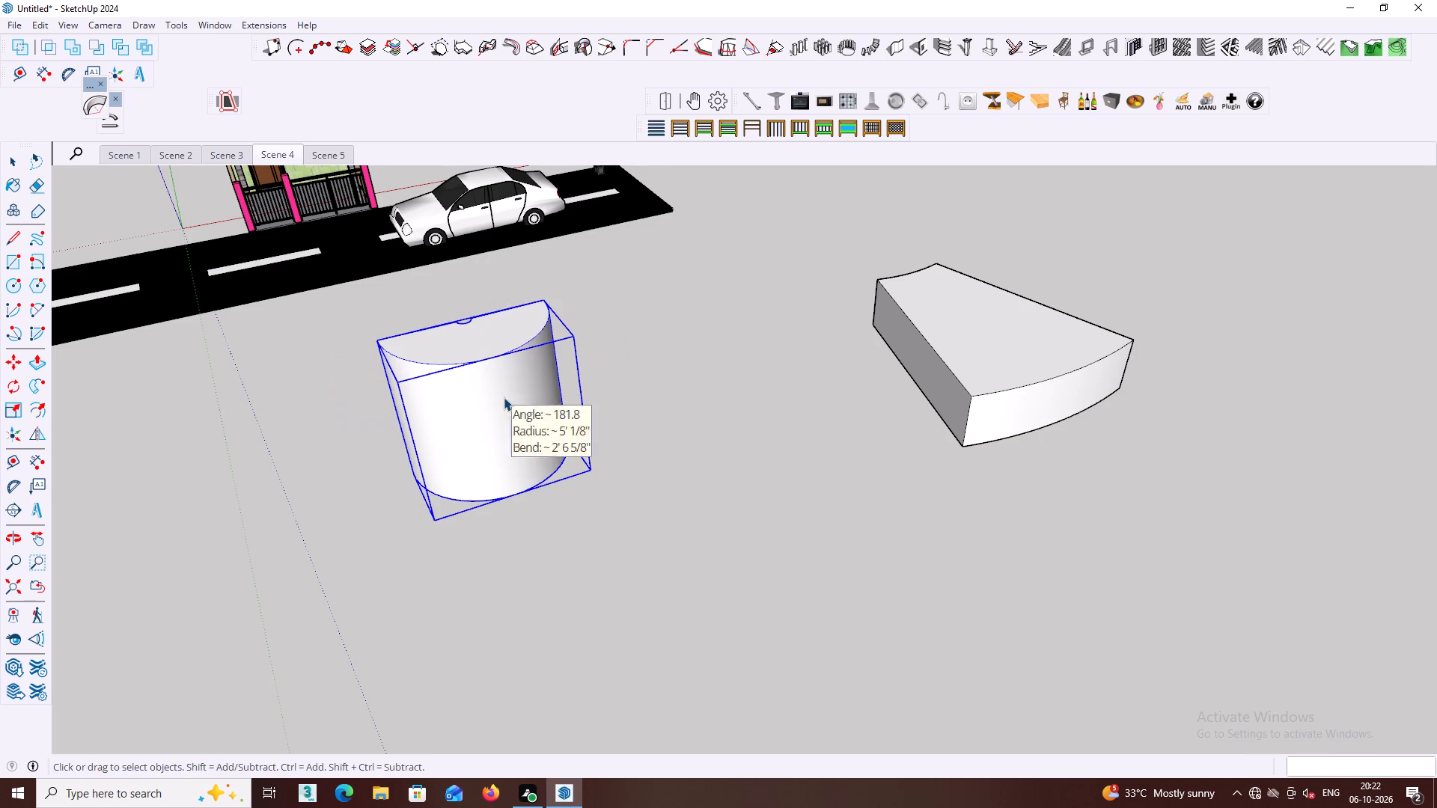
pyautogui.click(672, 397)
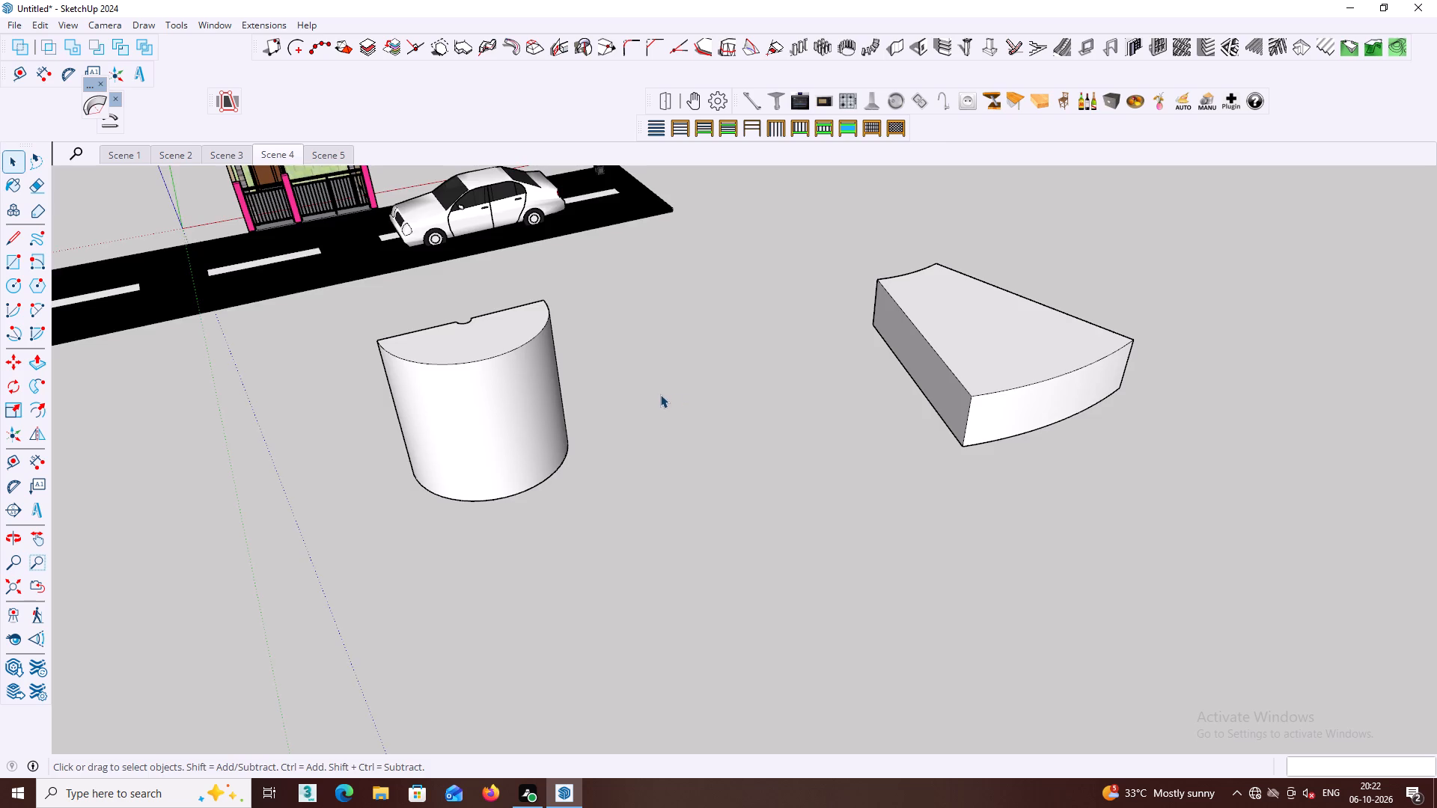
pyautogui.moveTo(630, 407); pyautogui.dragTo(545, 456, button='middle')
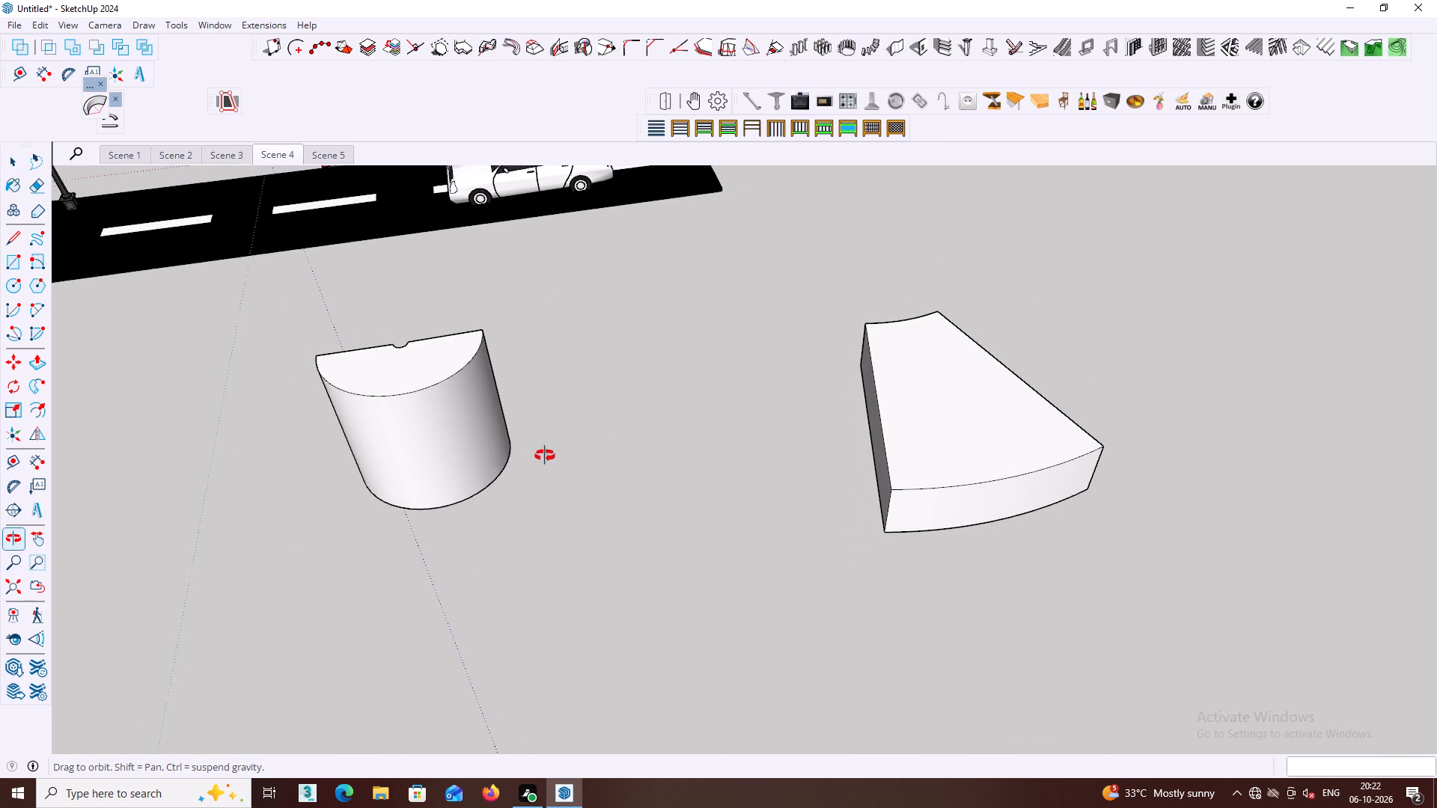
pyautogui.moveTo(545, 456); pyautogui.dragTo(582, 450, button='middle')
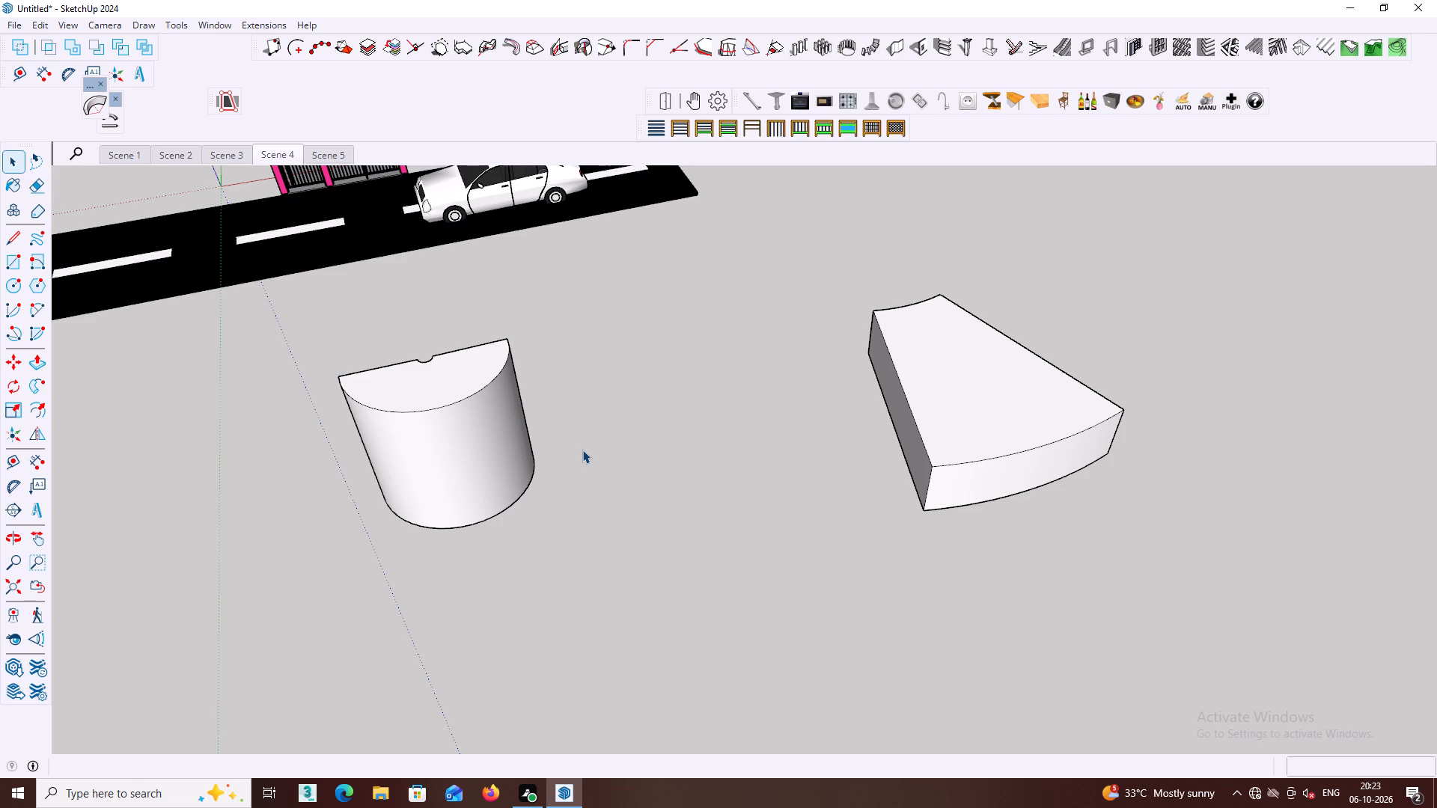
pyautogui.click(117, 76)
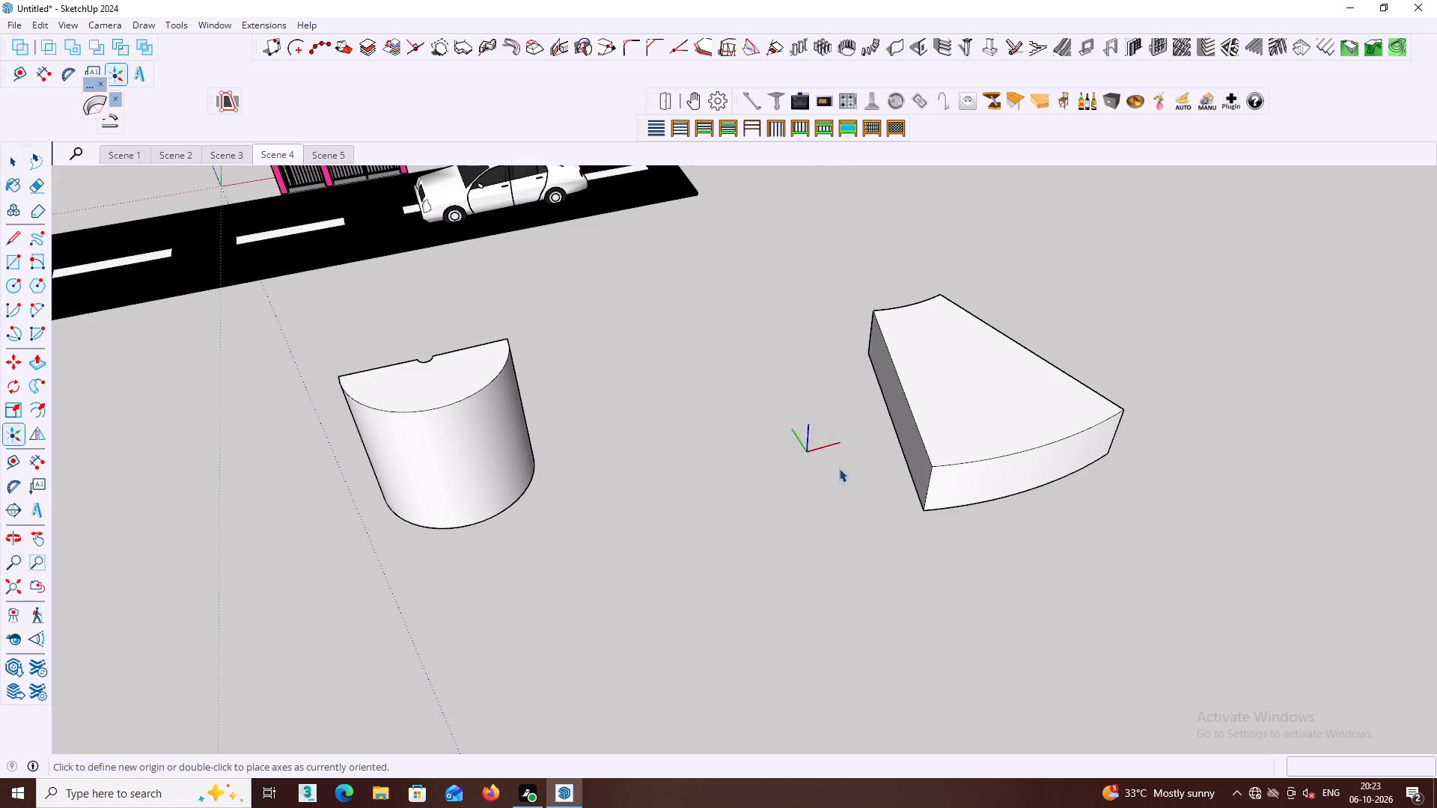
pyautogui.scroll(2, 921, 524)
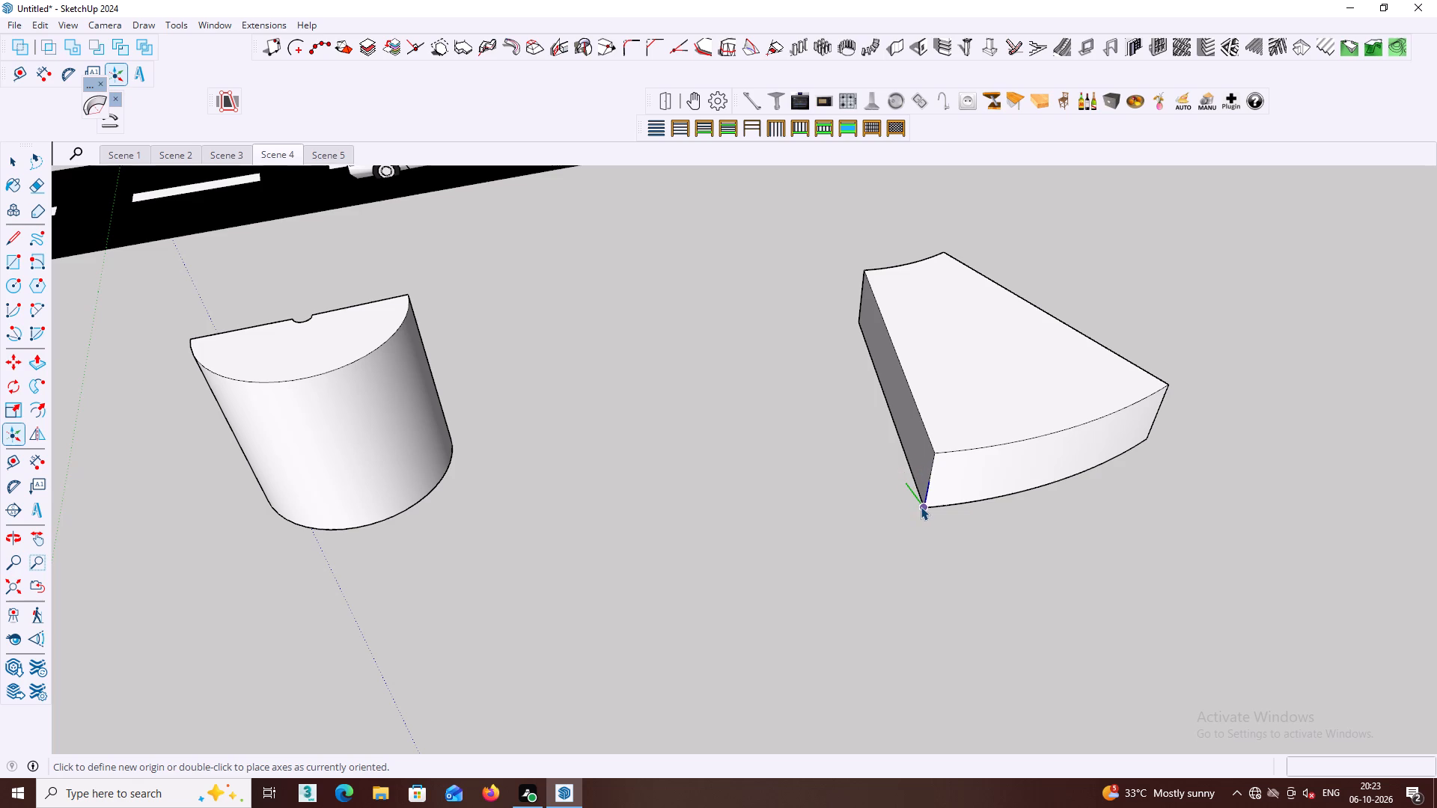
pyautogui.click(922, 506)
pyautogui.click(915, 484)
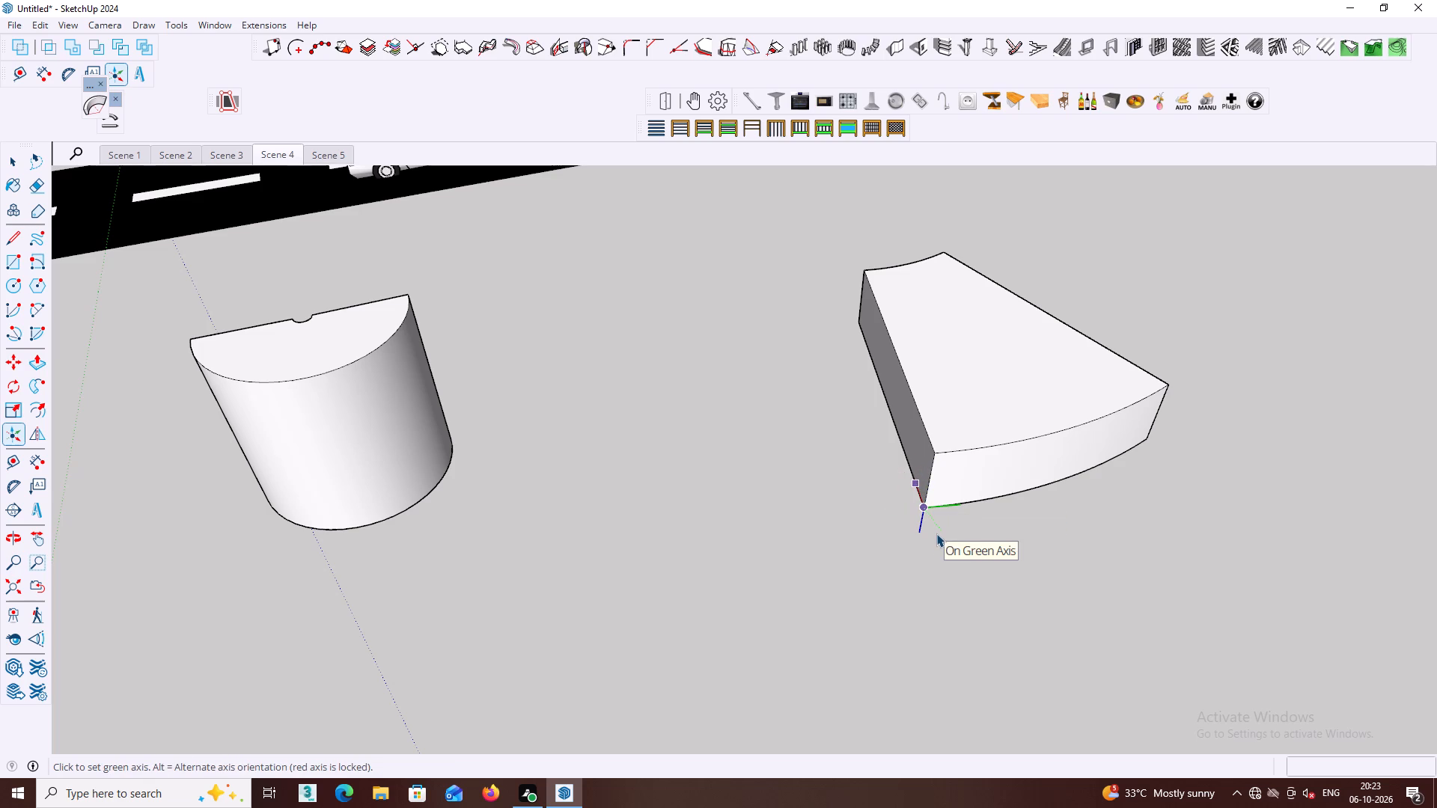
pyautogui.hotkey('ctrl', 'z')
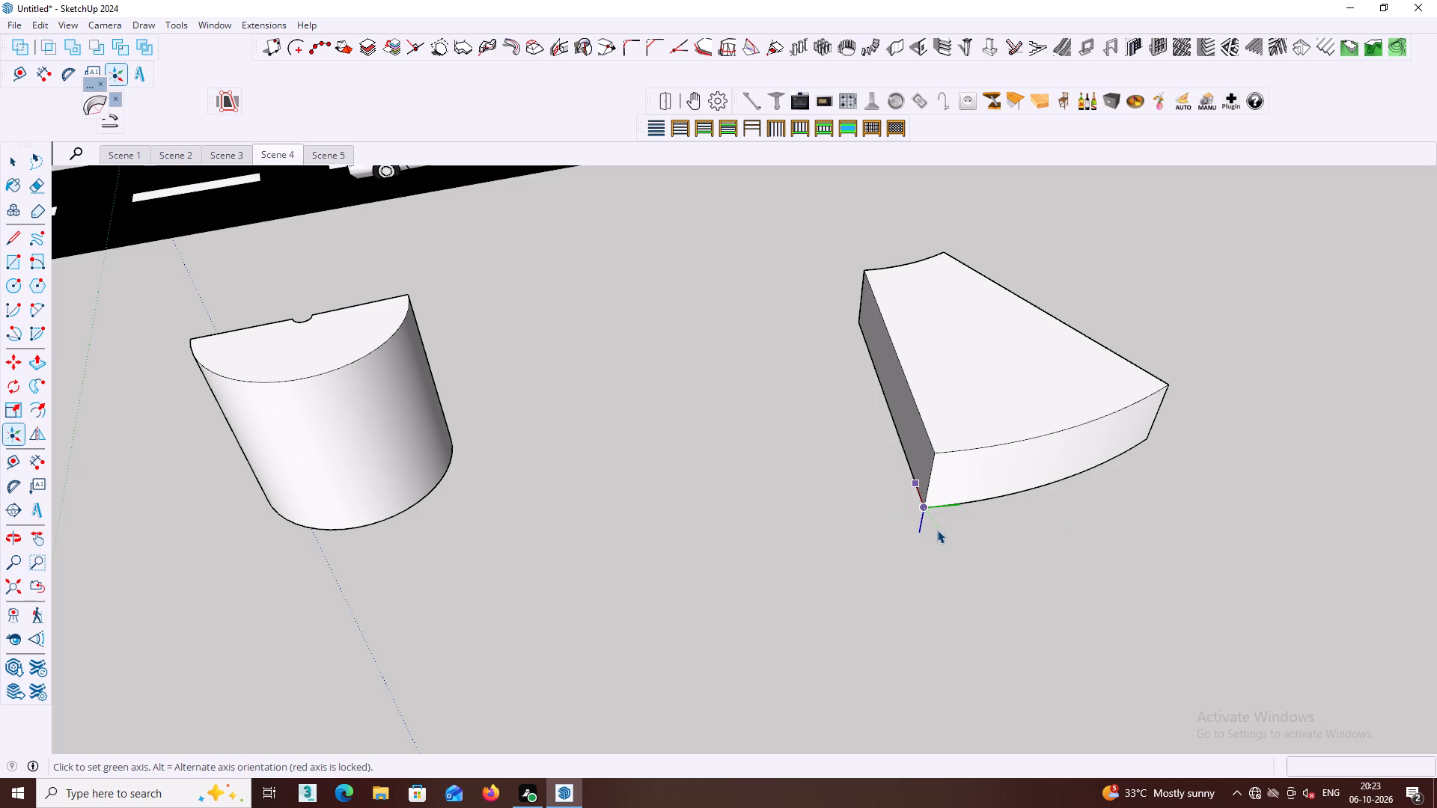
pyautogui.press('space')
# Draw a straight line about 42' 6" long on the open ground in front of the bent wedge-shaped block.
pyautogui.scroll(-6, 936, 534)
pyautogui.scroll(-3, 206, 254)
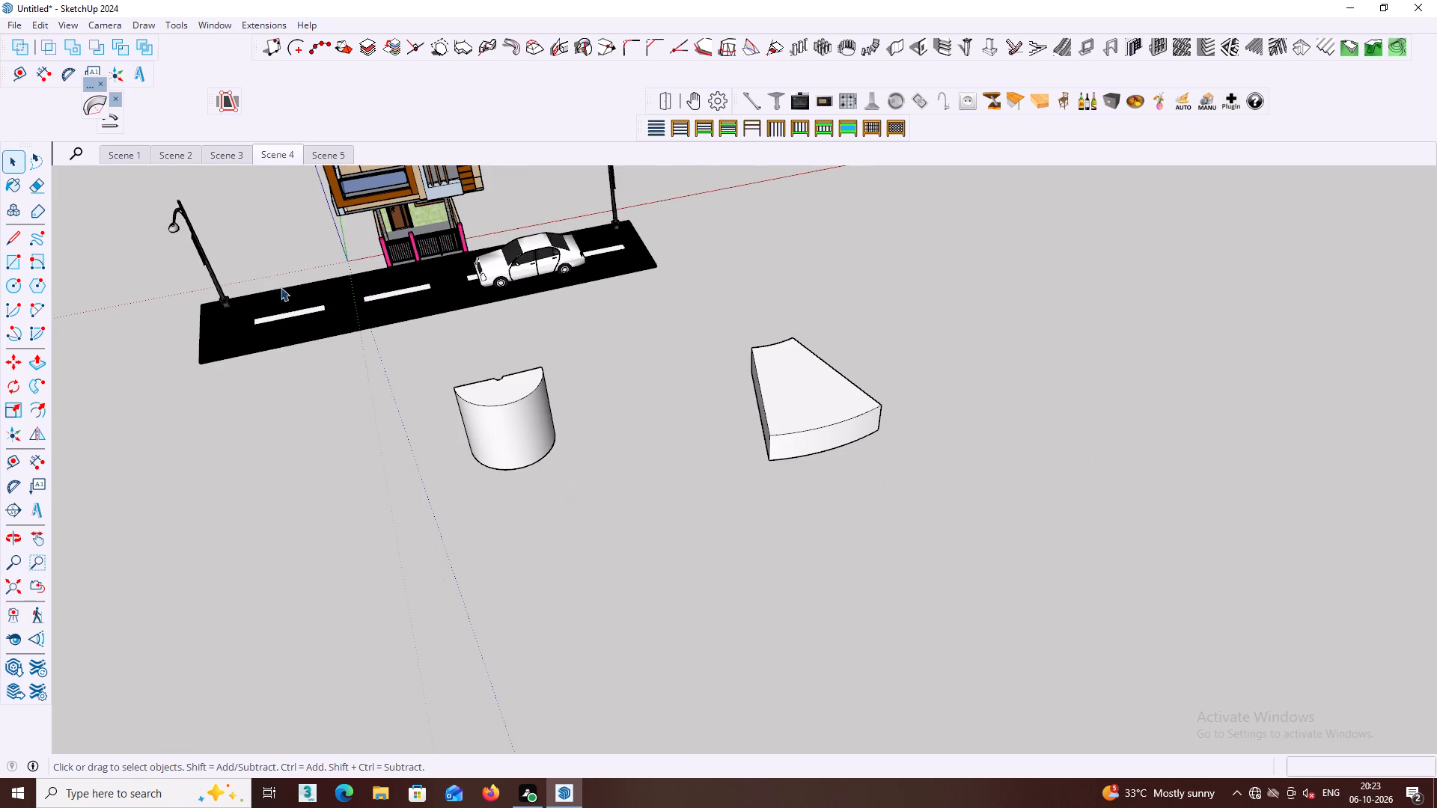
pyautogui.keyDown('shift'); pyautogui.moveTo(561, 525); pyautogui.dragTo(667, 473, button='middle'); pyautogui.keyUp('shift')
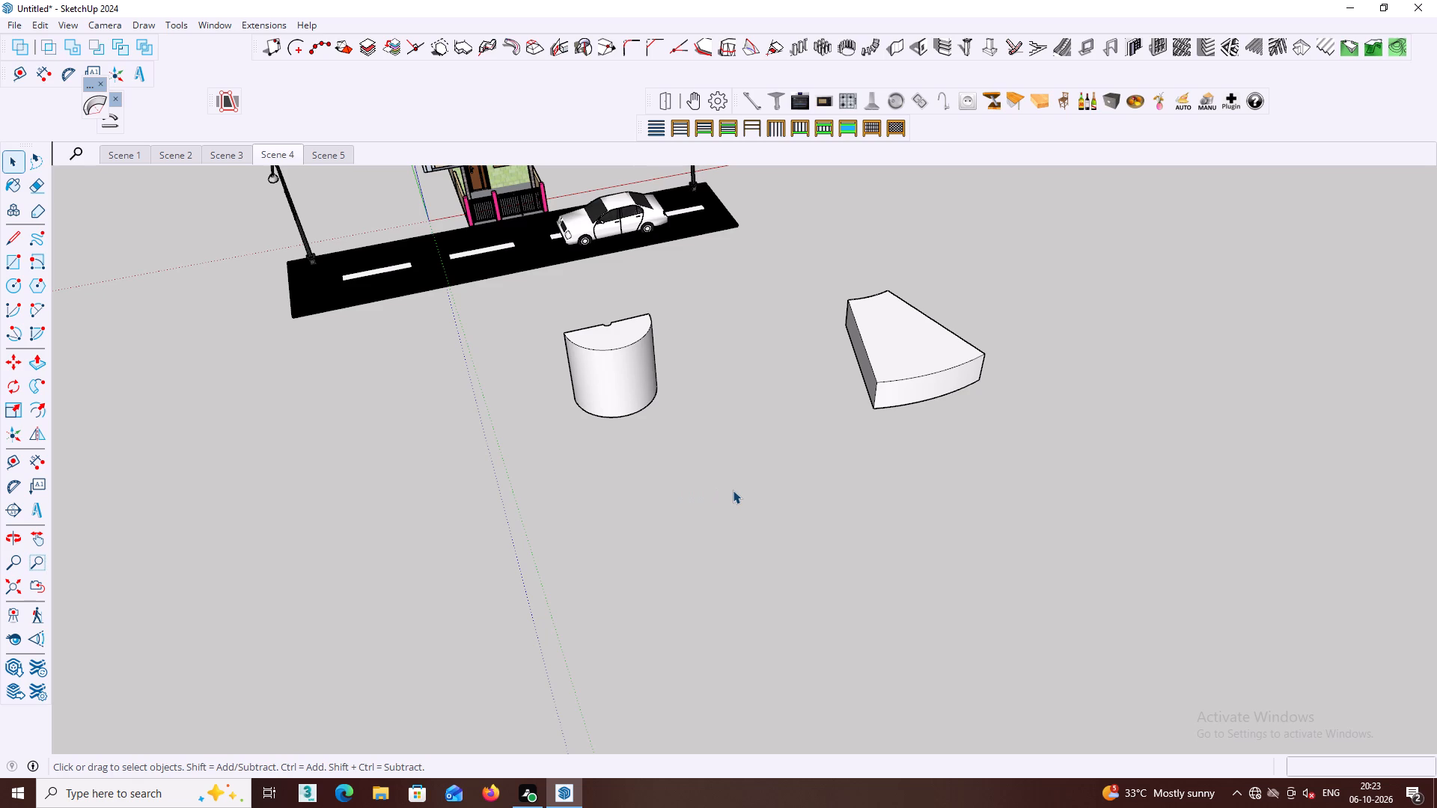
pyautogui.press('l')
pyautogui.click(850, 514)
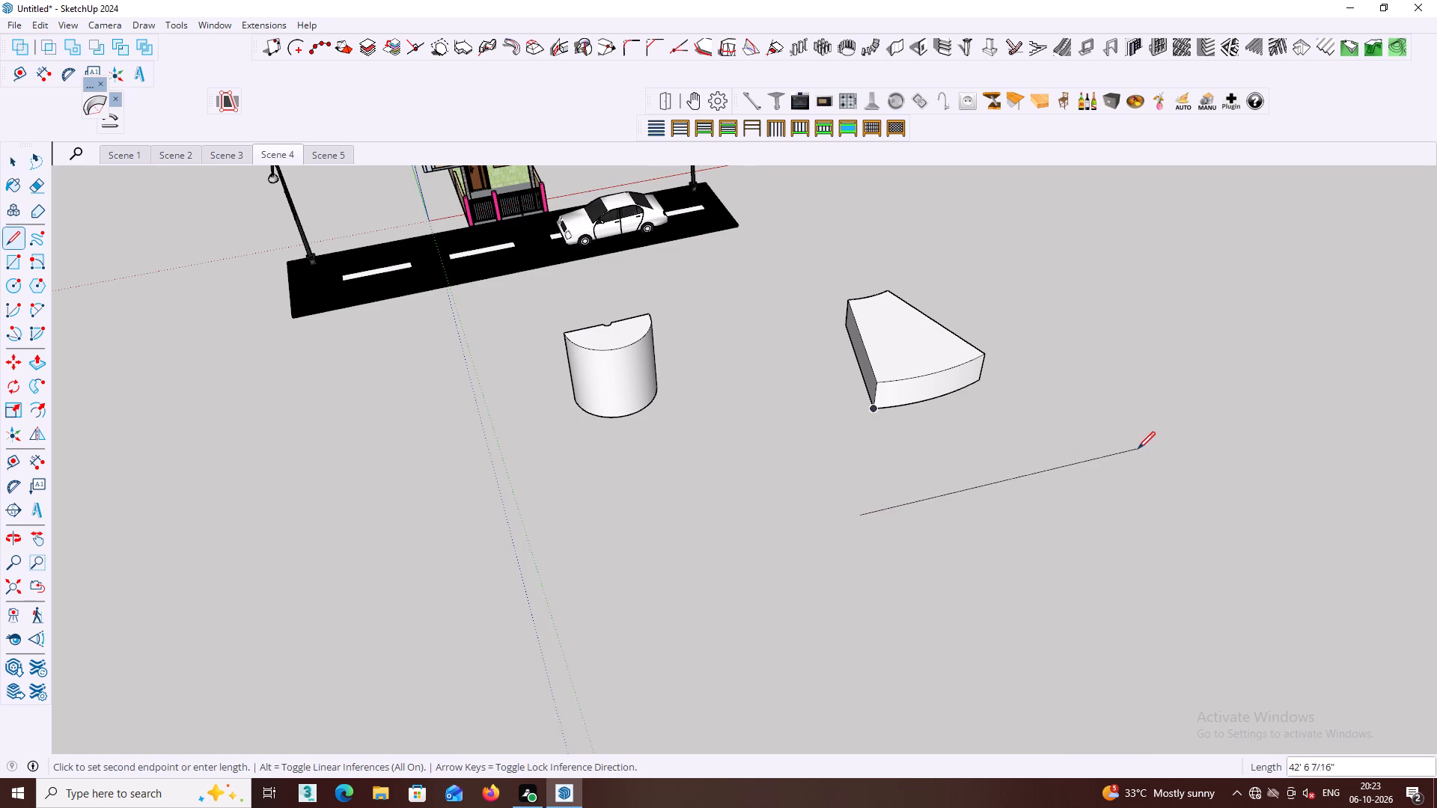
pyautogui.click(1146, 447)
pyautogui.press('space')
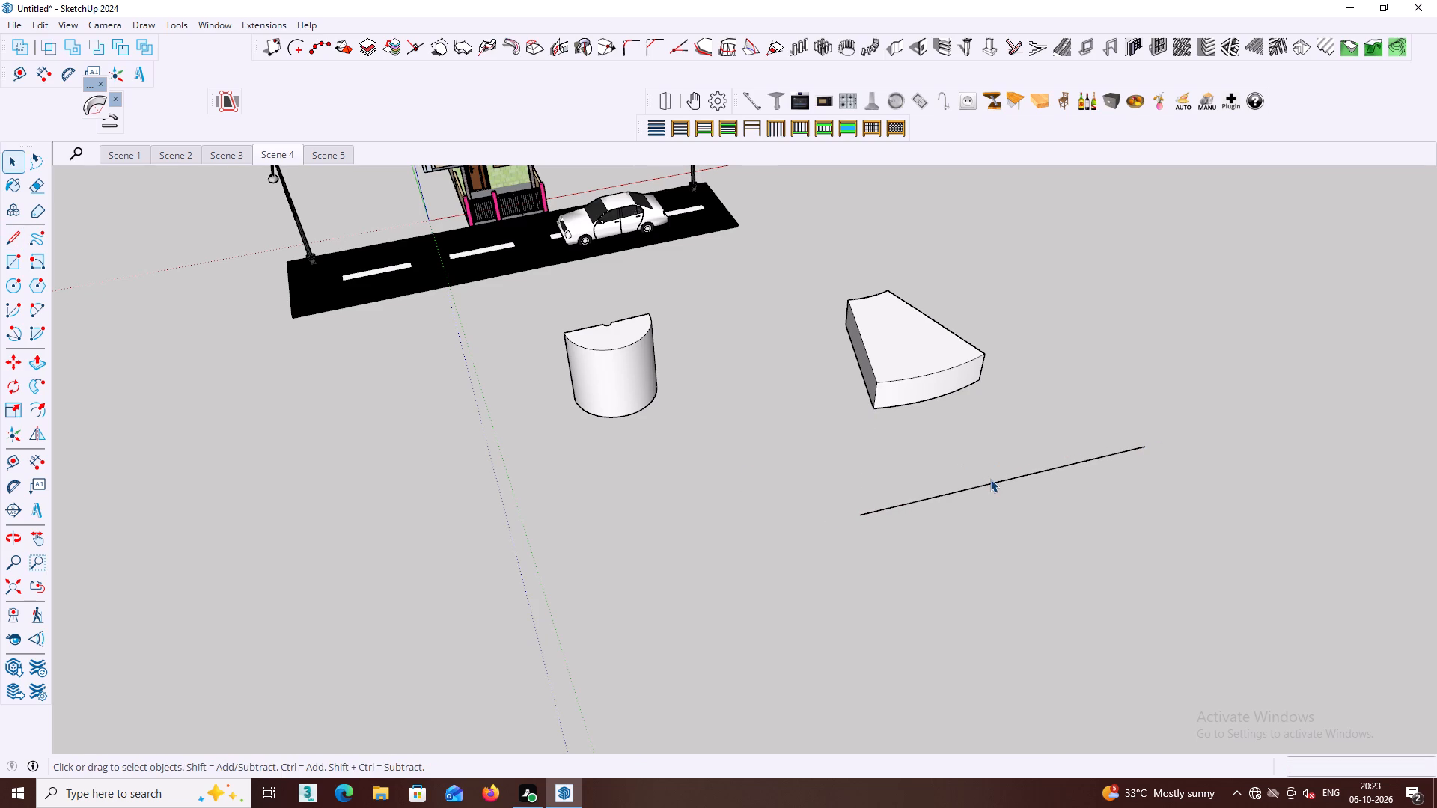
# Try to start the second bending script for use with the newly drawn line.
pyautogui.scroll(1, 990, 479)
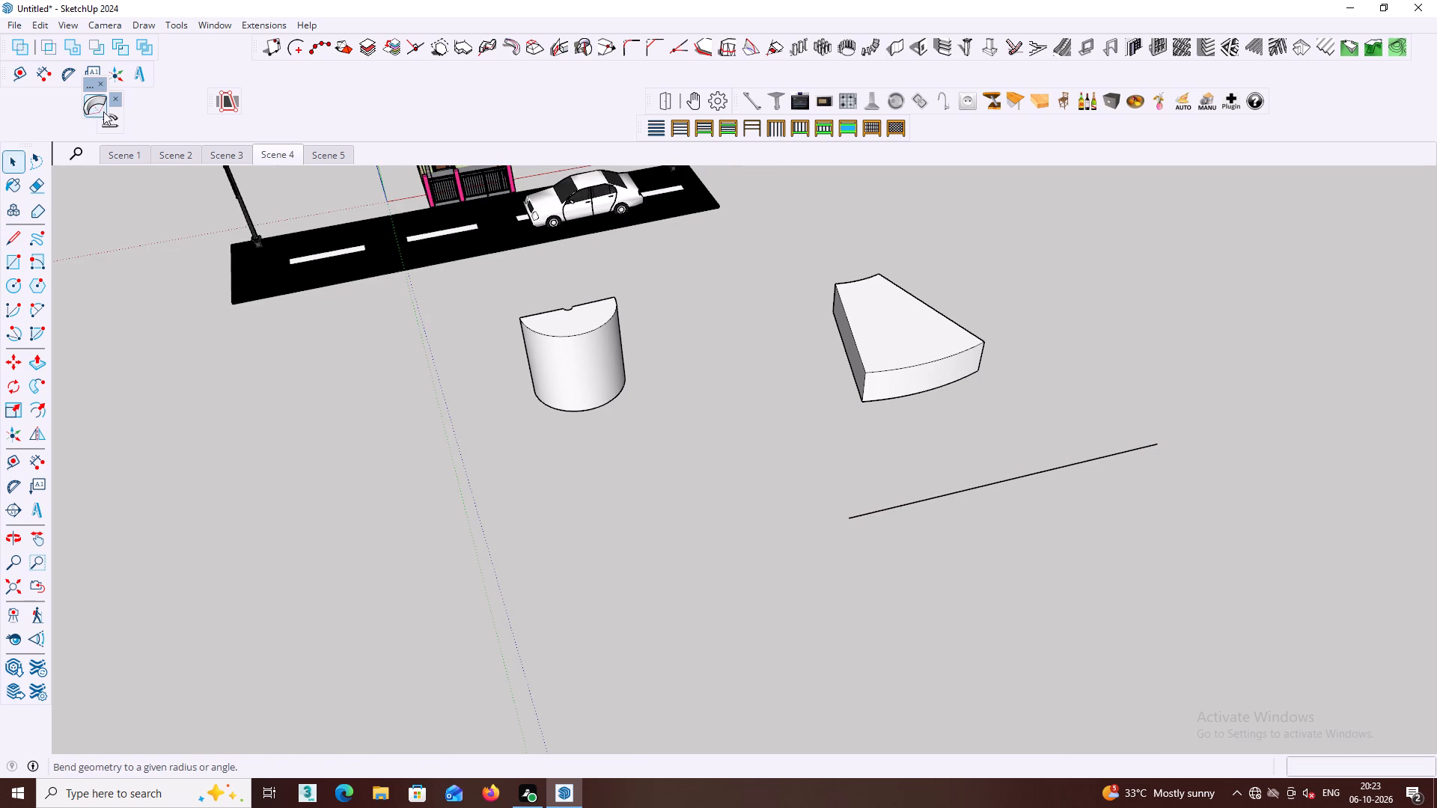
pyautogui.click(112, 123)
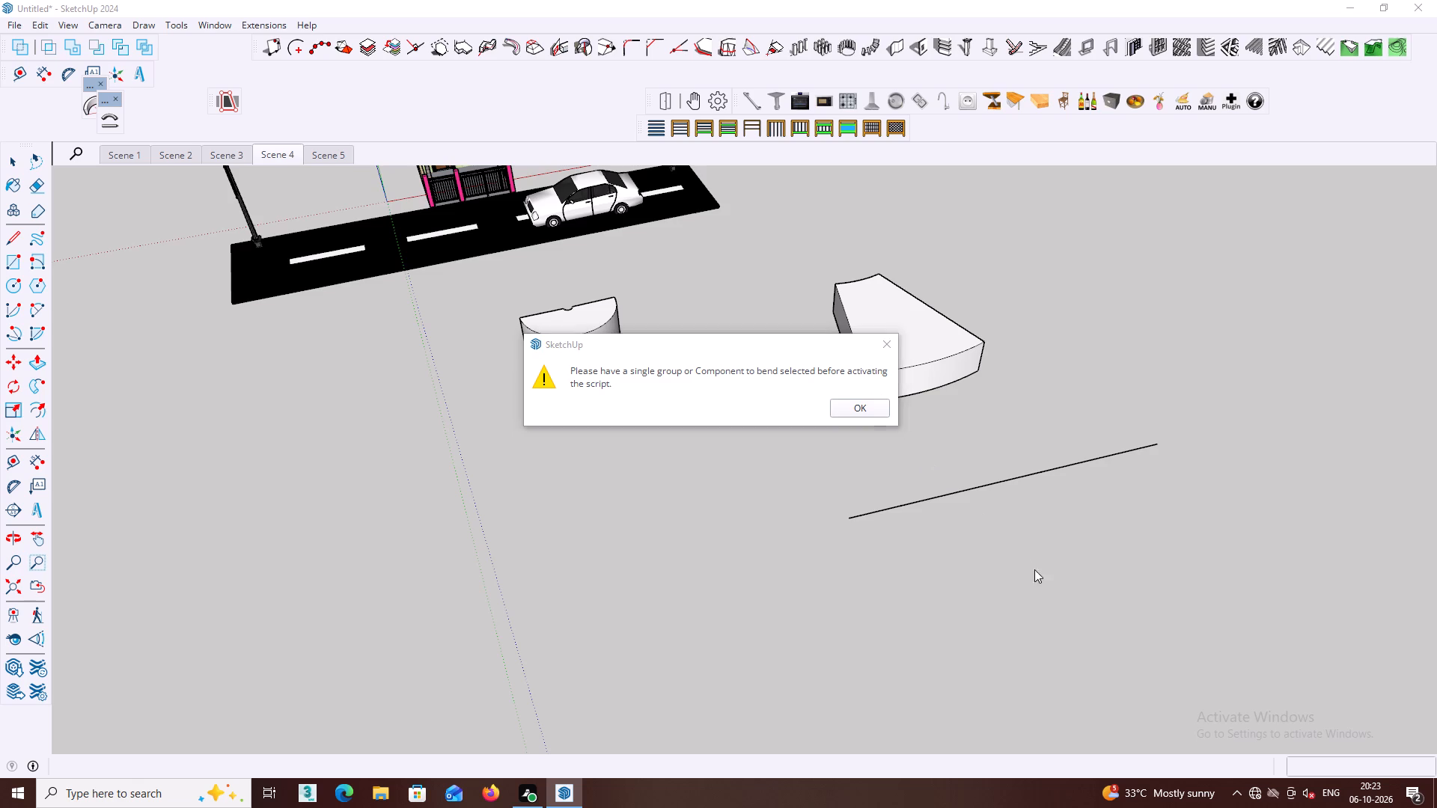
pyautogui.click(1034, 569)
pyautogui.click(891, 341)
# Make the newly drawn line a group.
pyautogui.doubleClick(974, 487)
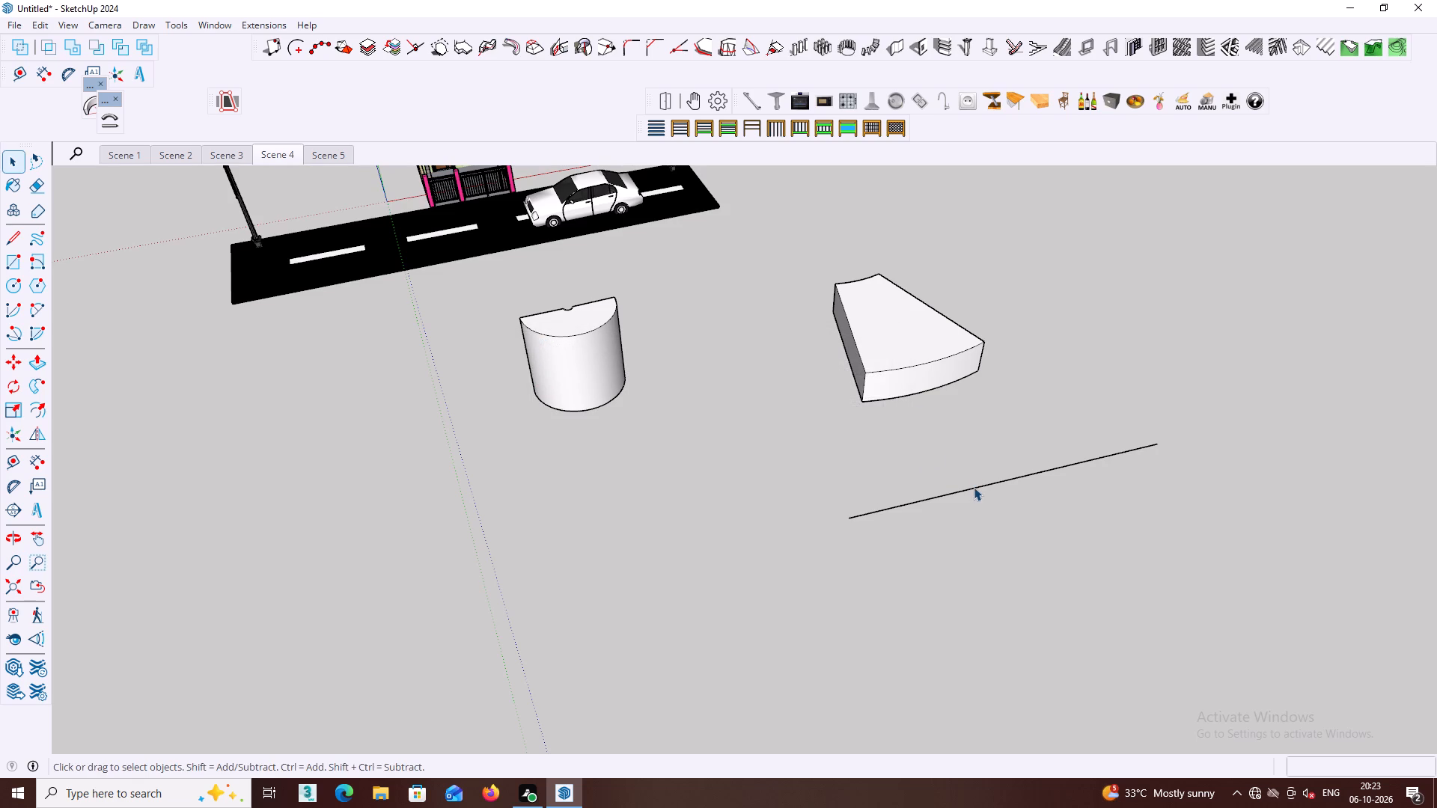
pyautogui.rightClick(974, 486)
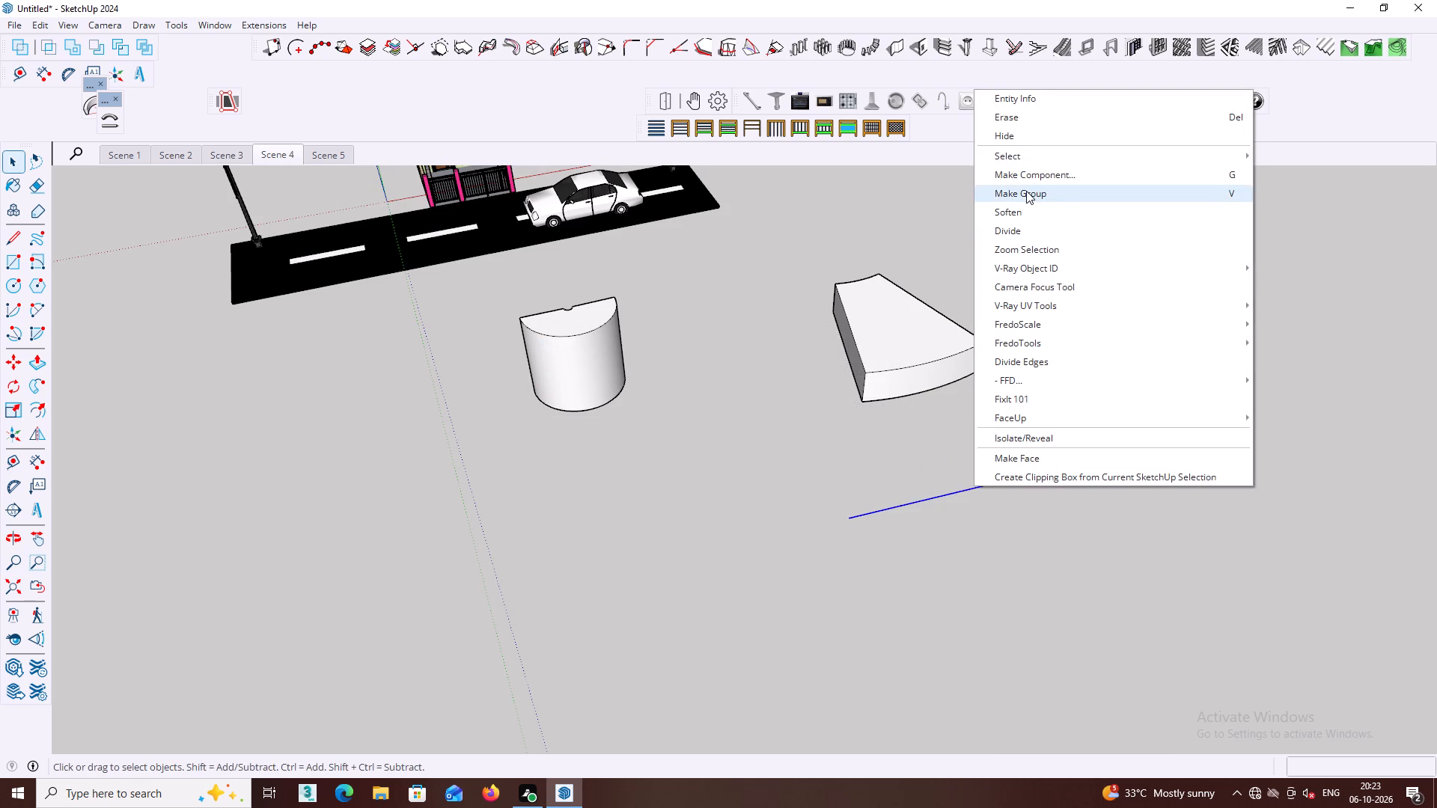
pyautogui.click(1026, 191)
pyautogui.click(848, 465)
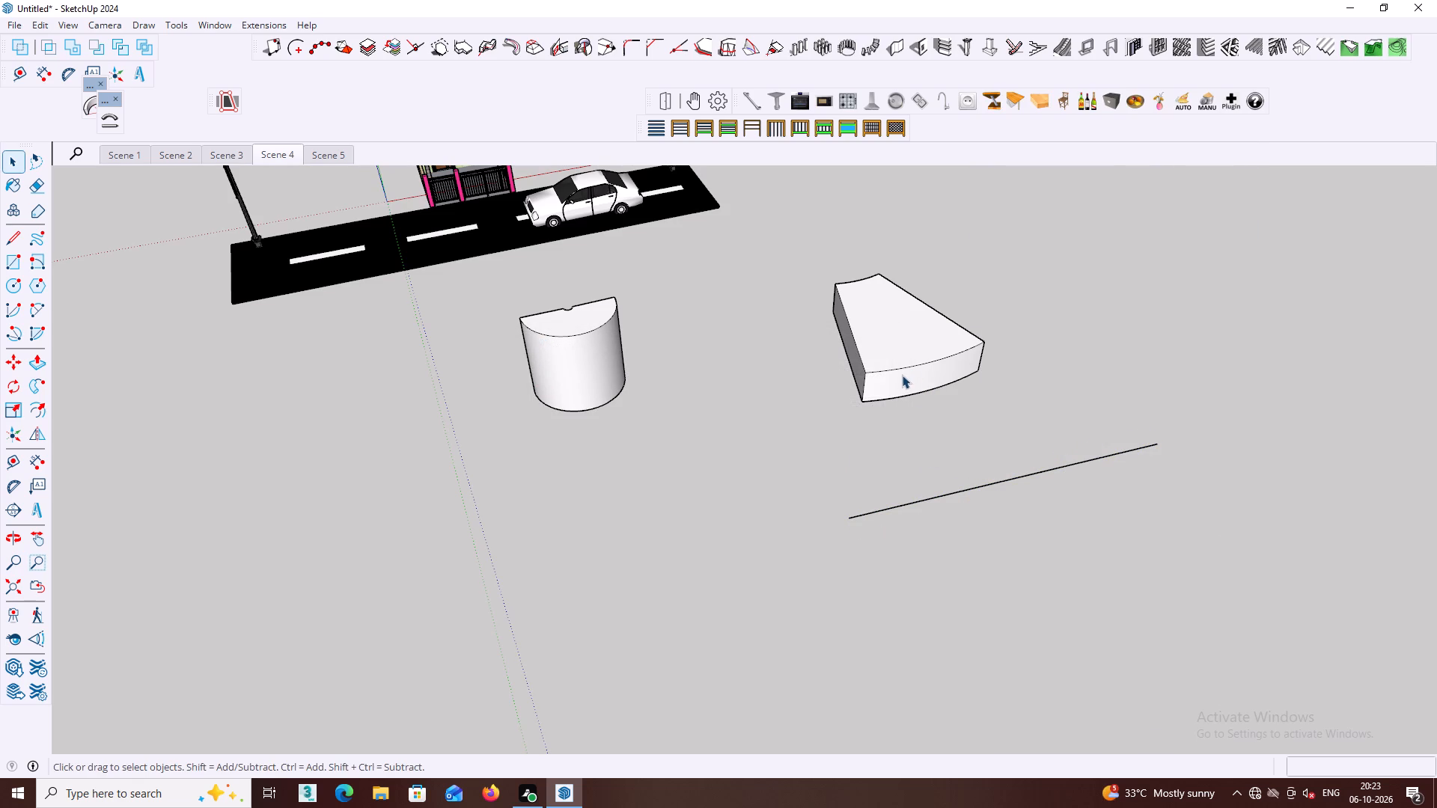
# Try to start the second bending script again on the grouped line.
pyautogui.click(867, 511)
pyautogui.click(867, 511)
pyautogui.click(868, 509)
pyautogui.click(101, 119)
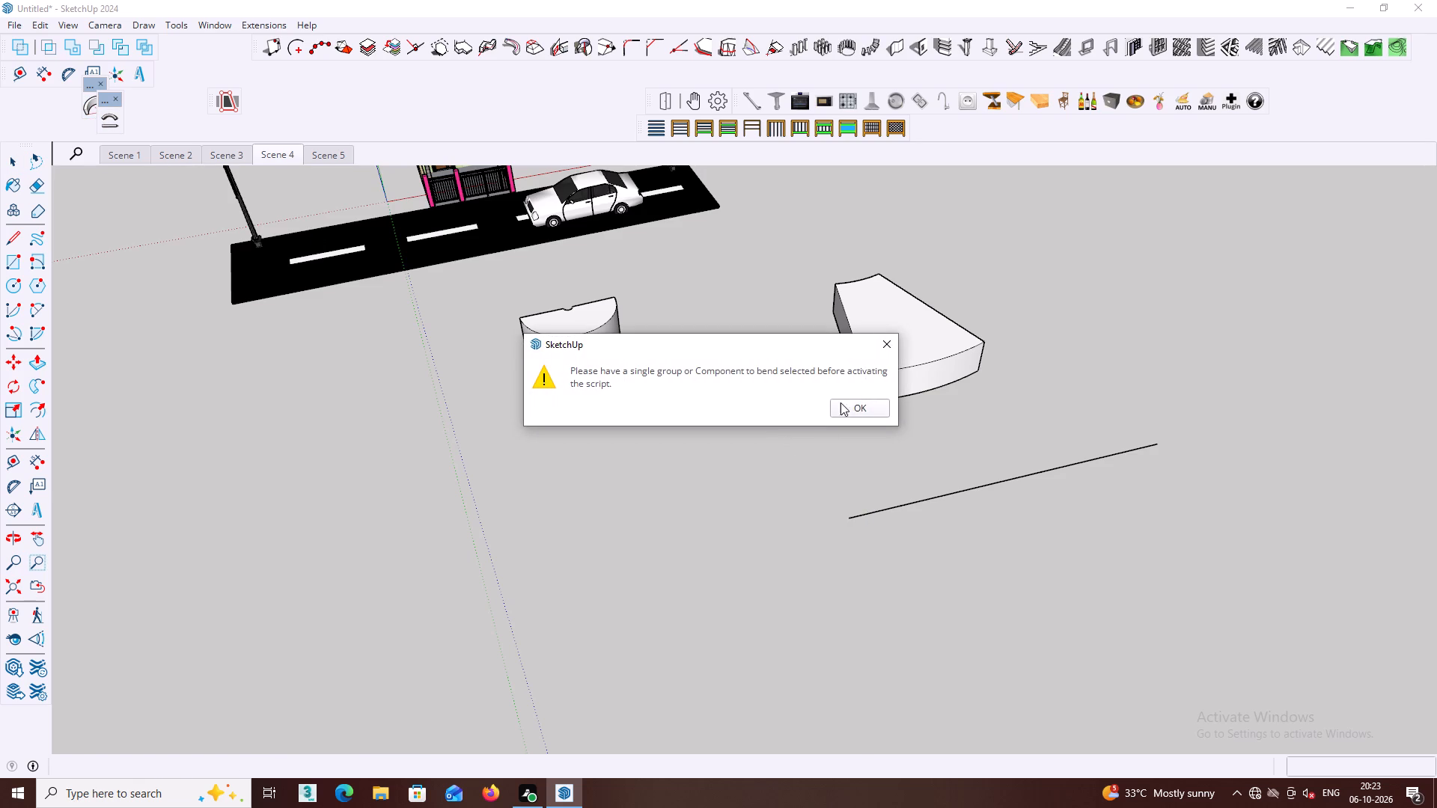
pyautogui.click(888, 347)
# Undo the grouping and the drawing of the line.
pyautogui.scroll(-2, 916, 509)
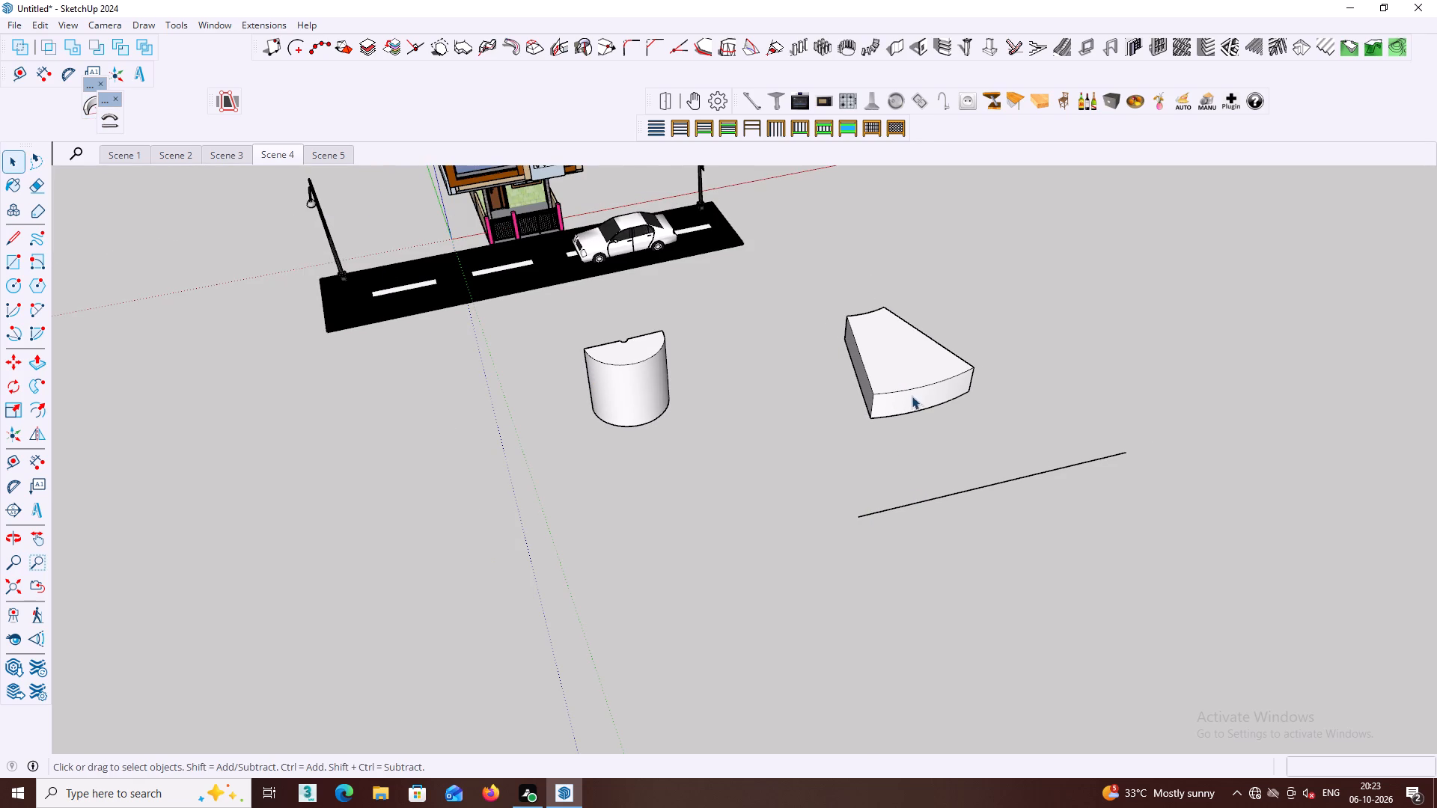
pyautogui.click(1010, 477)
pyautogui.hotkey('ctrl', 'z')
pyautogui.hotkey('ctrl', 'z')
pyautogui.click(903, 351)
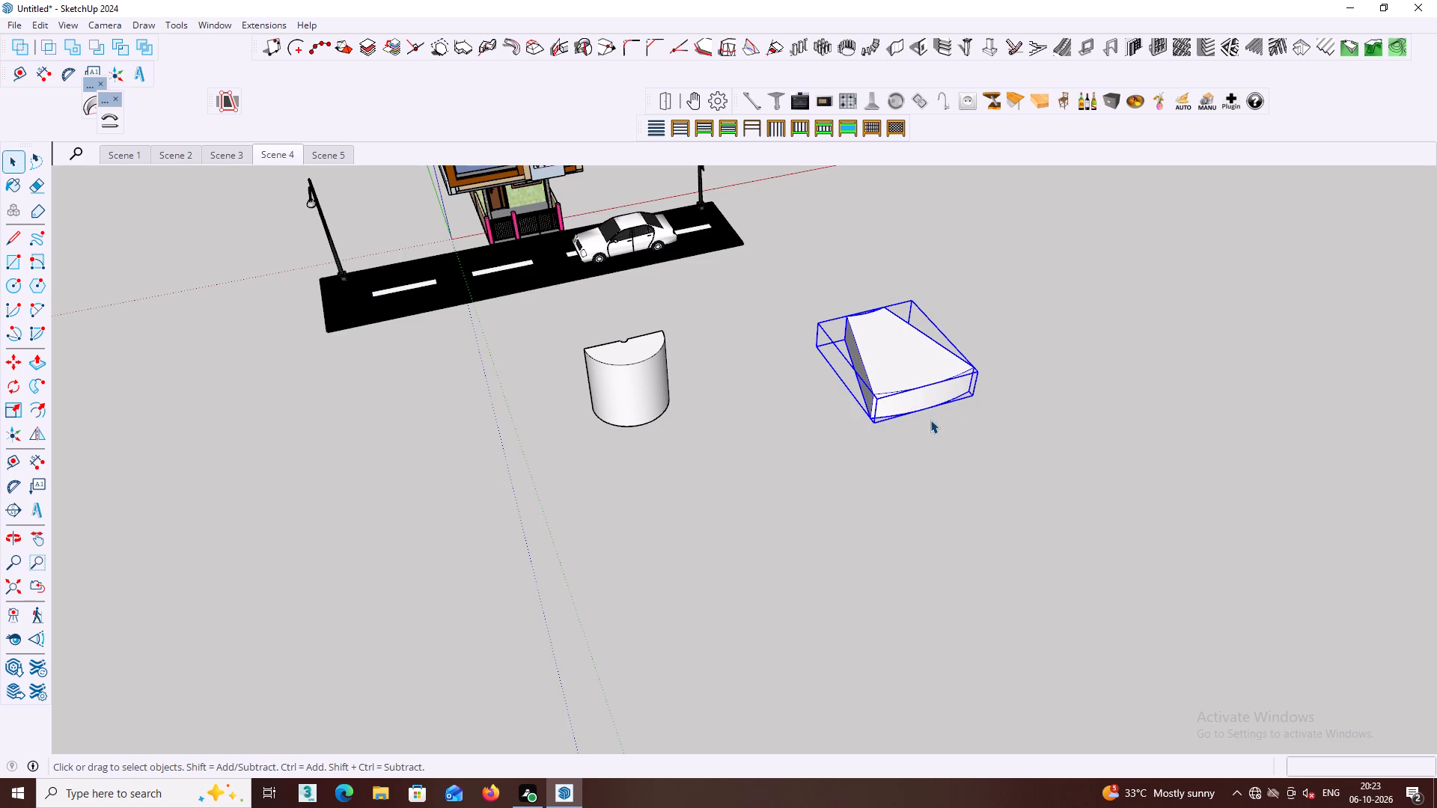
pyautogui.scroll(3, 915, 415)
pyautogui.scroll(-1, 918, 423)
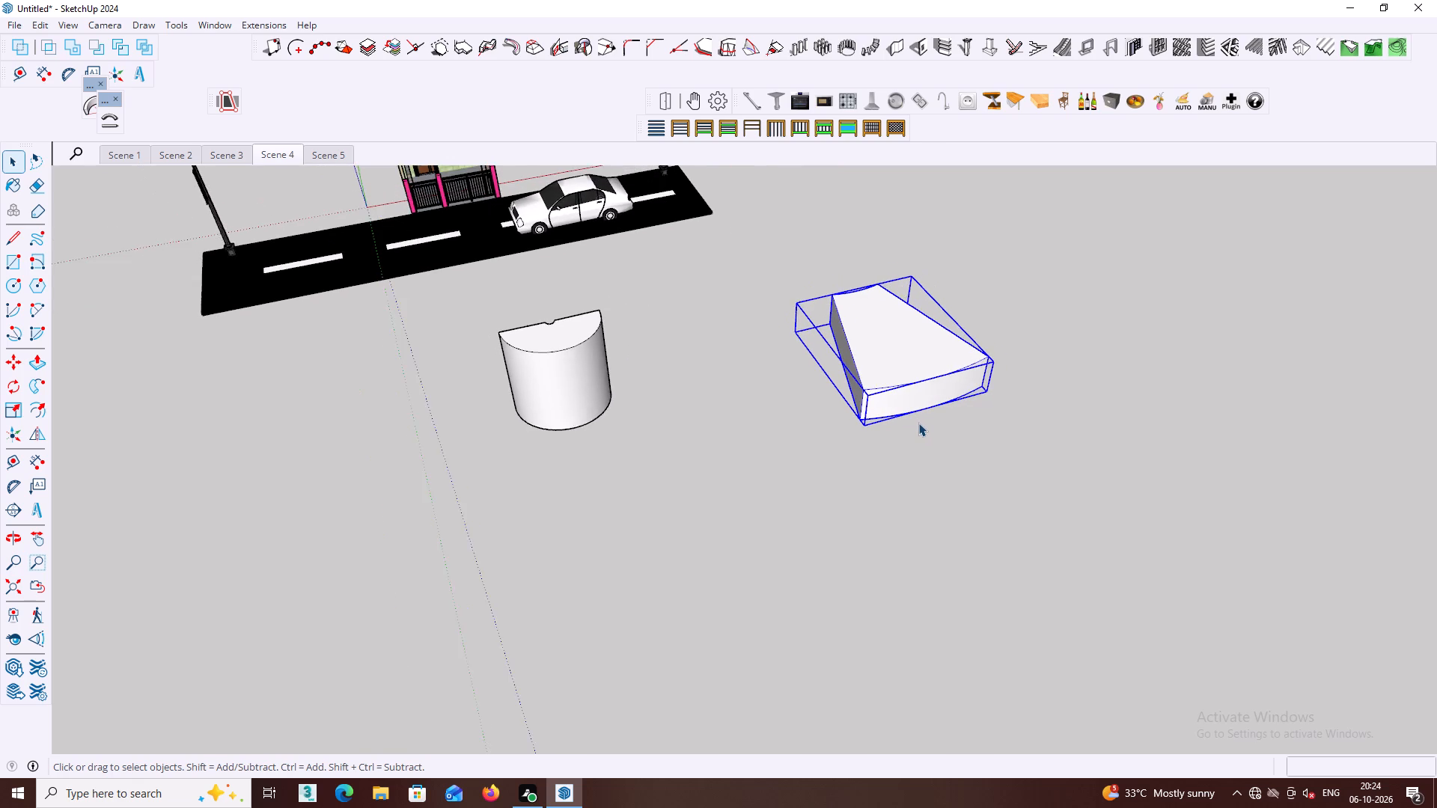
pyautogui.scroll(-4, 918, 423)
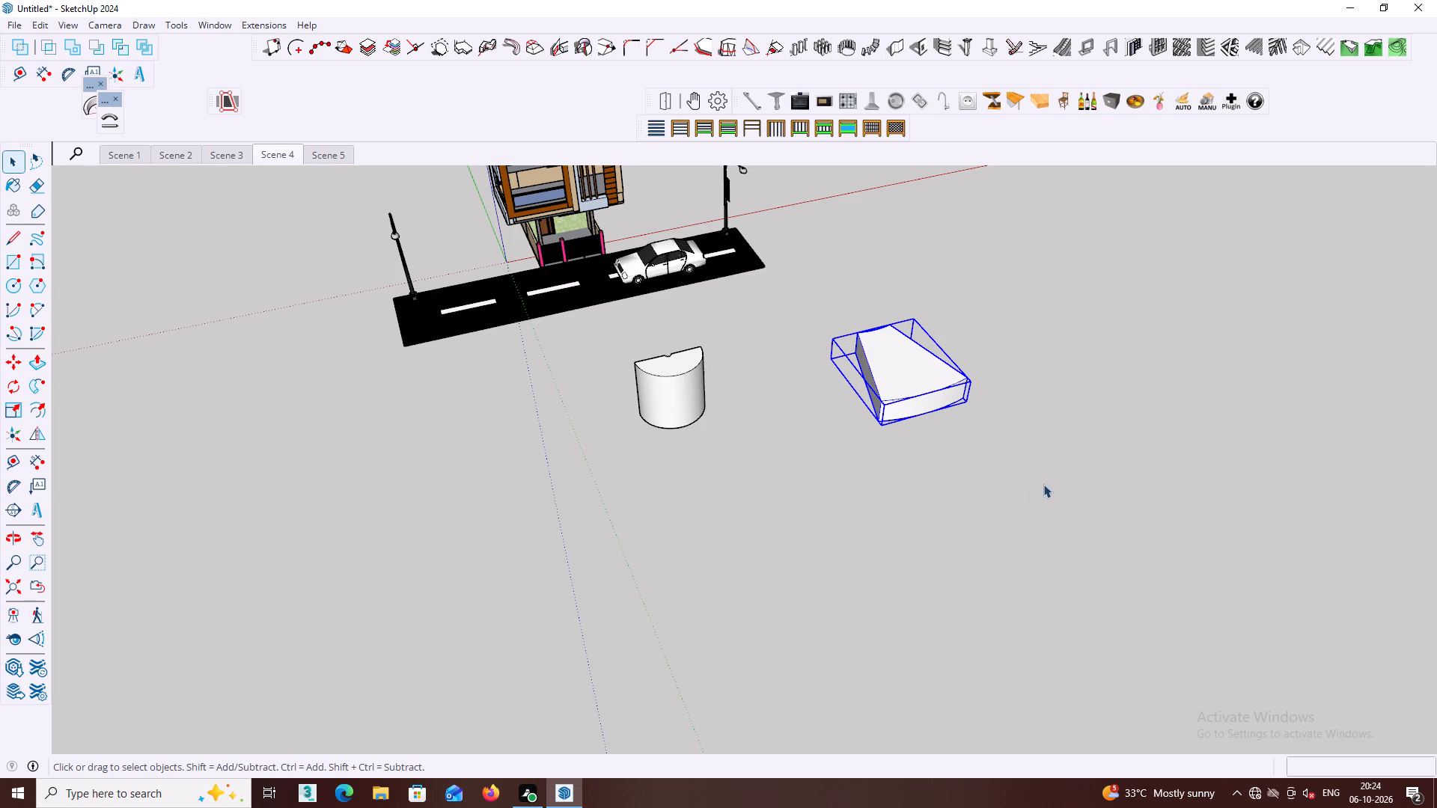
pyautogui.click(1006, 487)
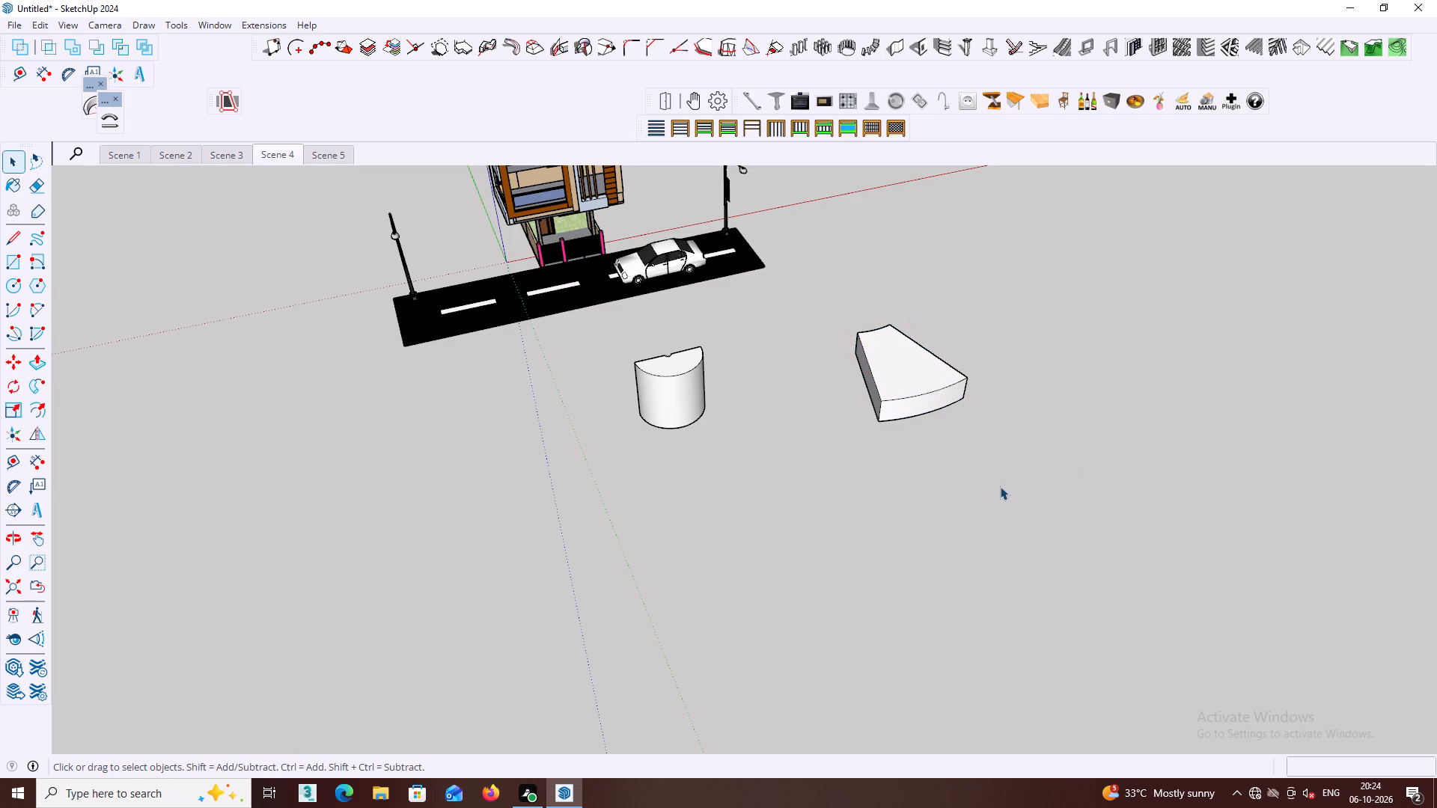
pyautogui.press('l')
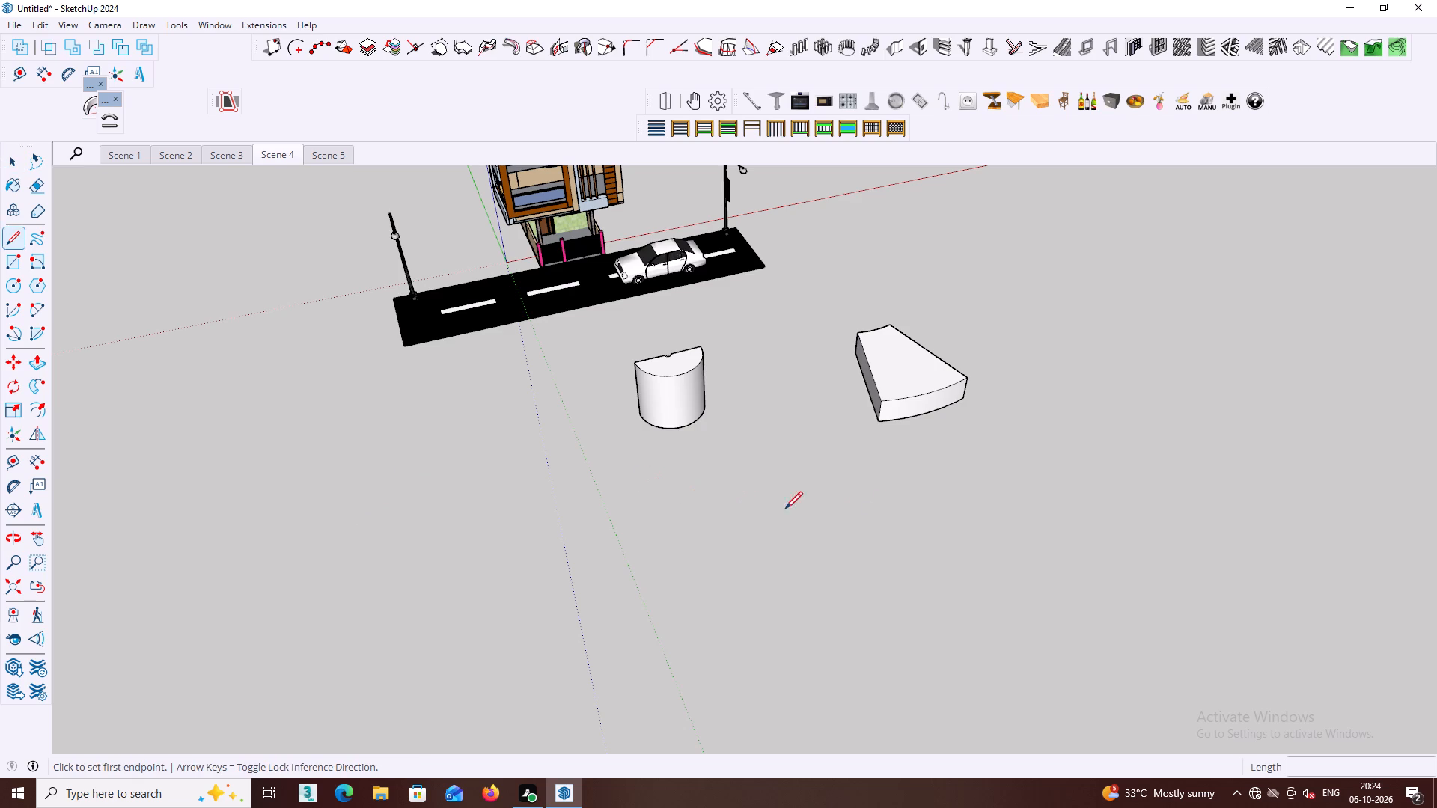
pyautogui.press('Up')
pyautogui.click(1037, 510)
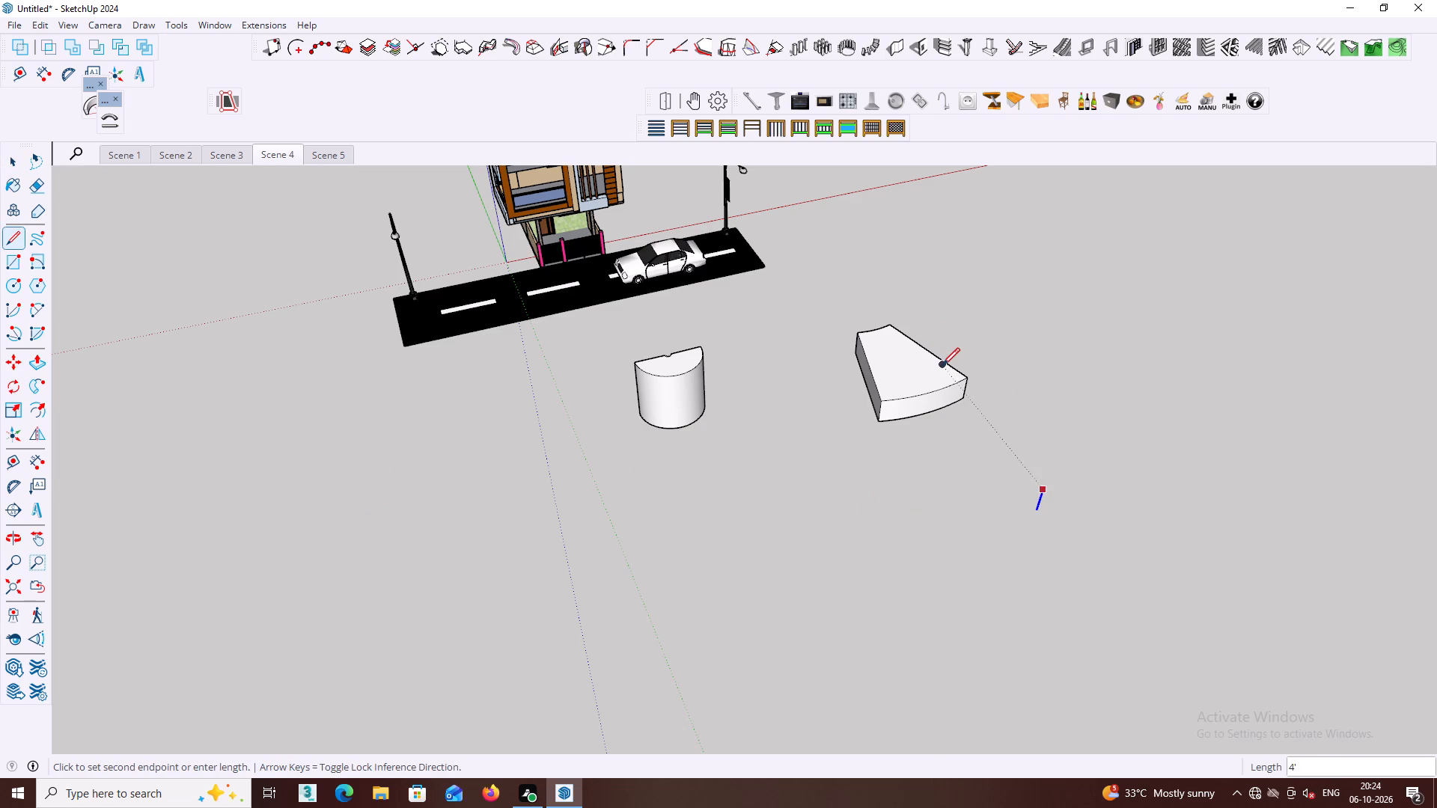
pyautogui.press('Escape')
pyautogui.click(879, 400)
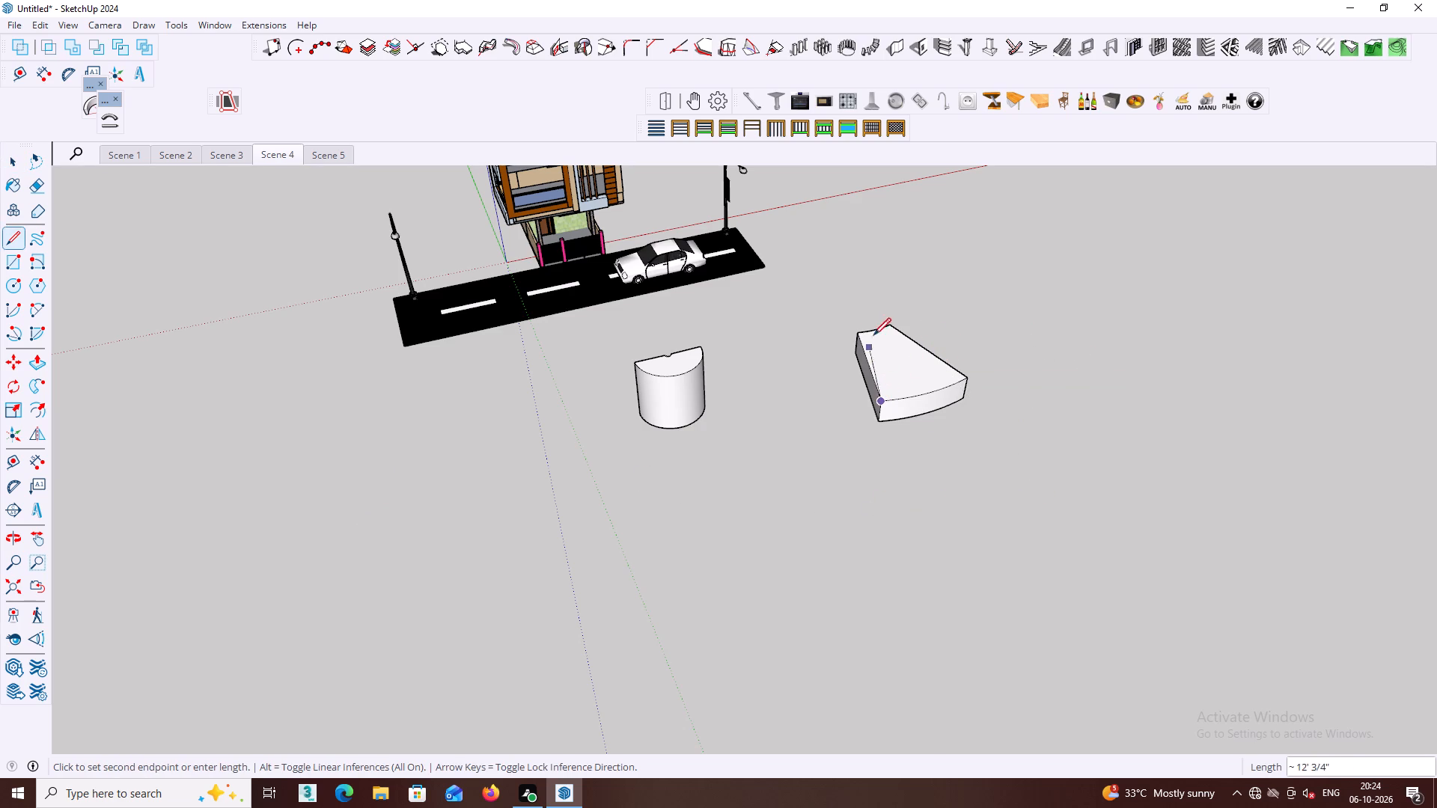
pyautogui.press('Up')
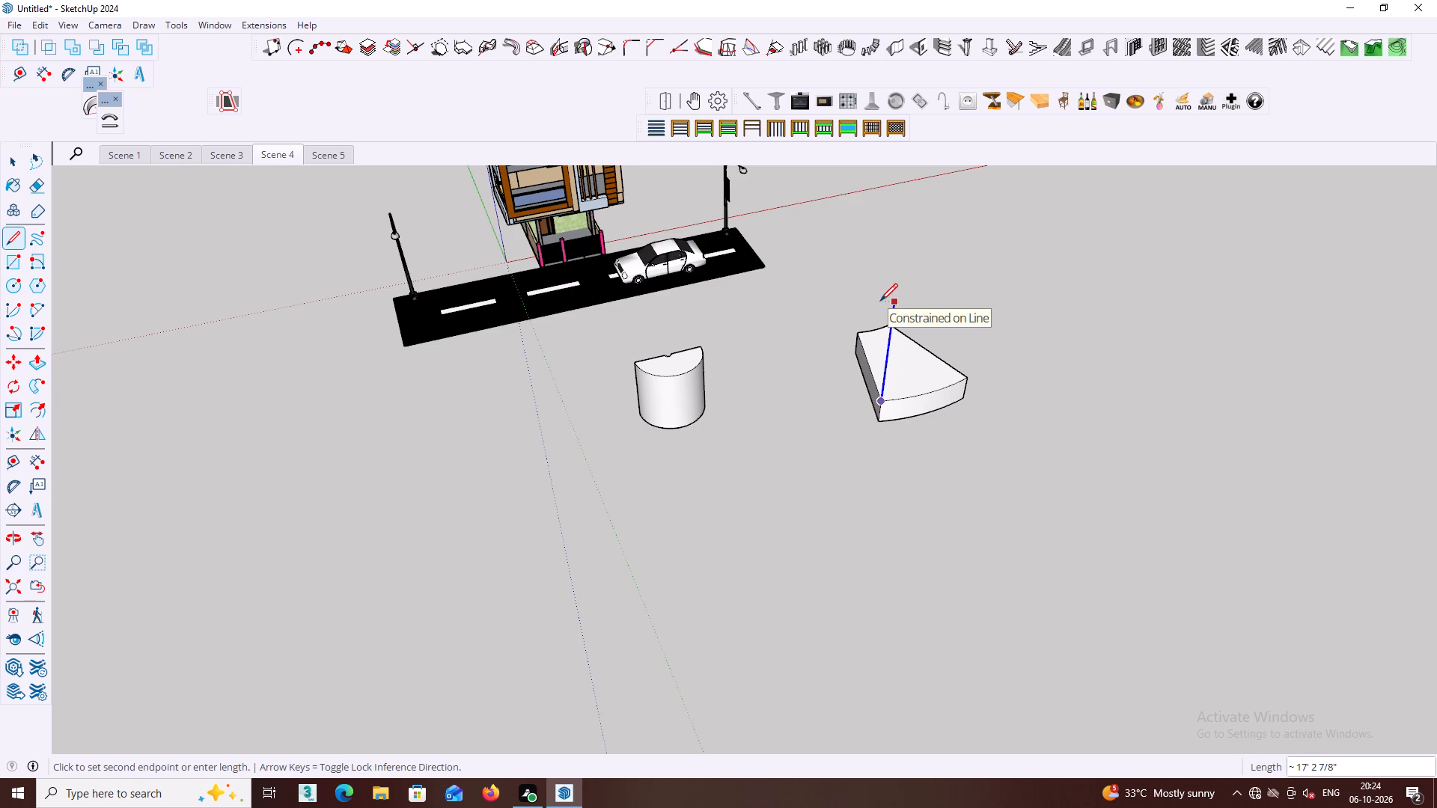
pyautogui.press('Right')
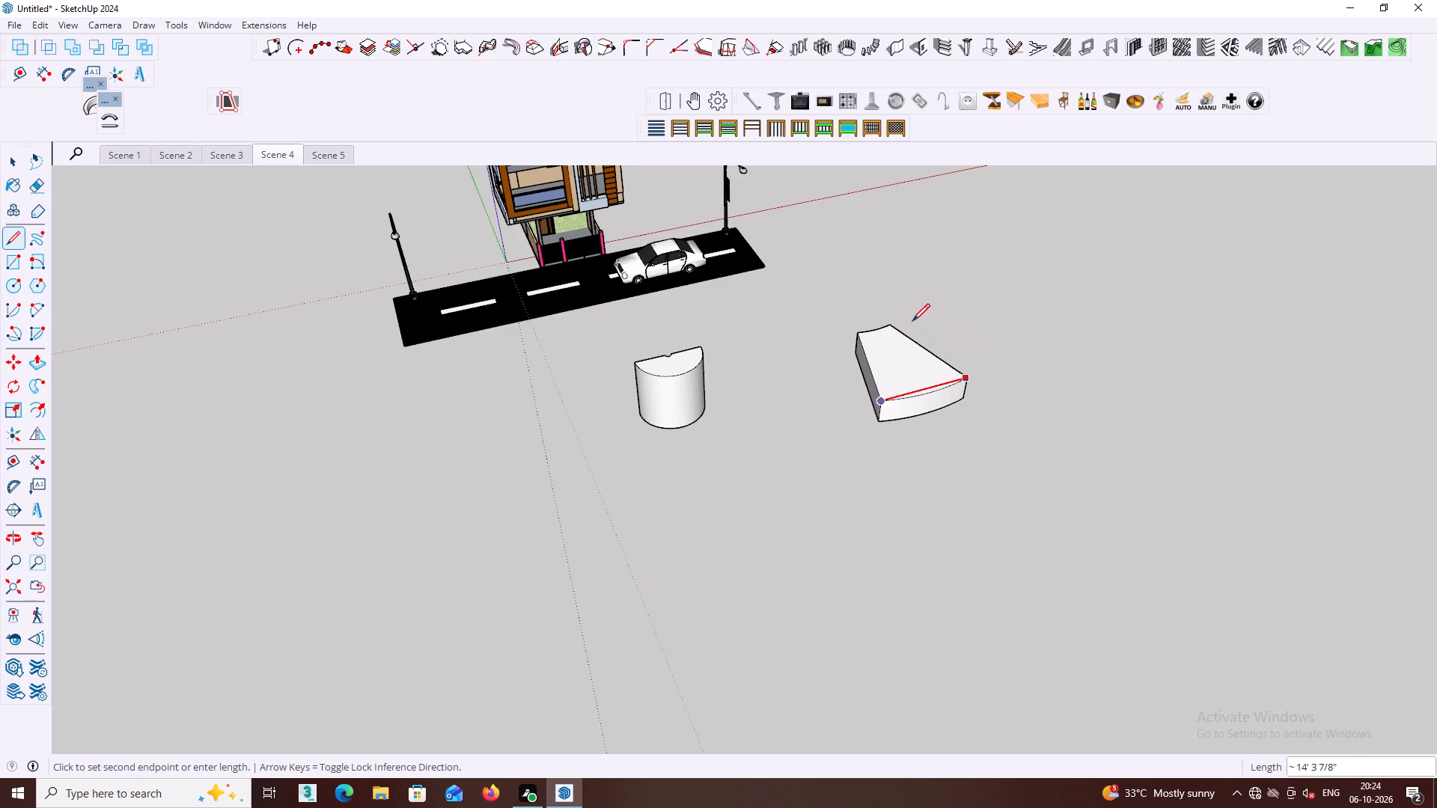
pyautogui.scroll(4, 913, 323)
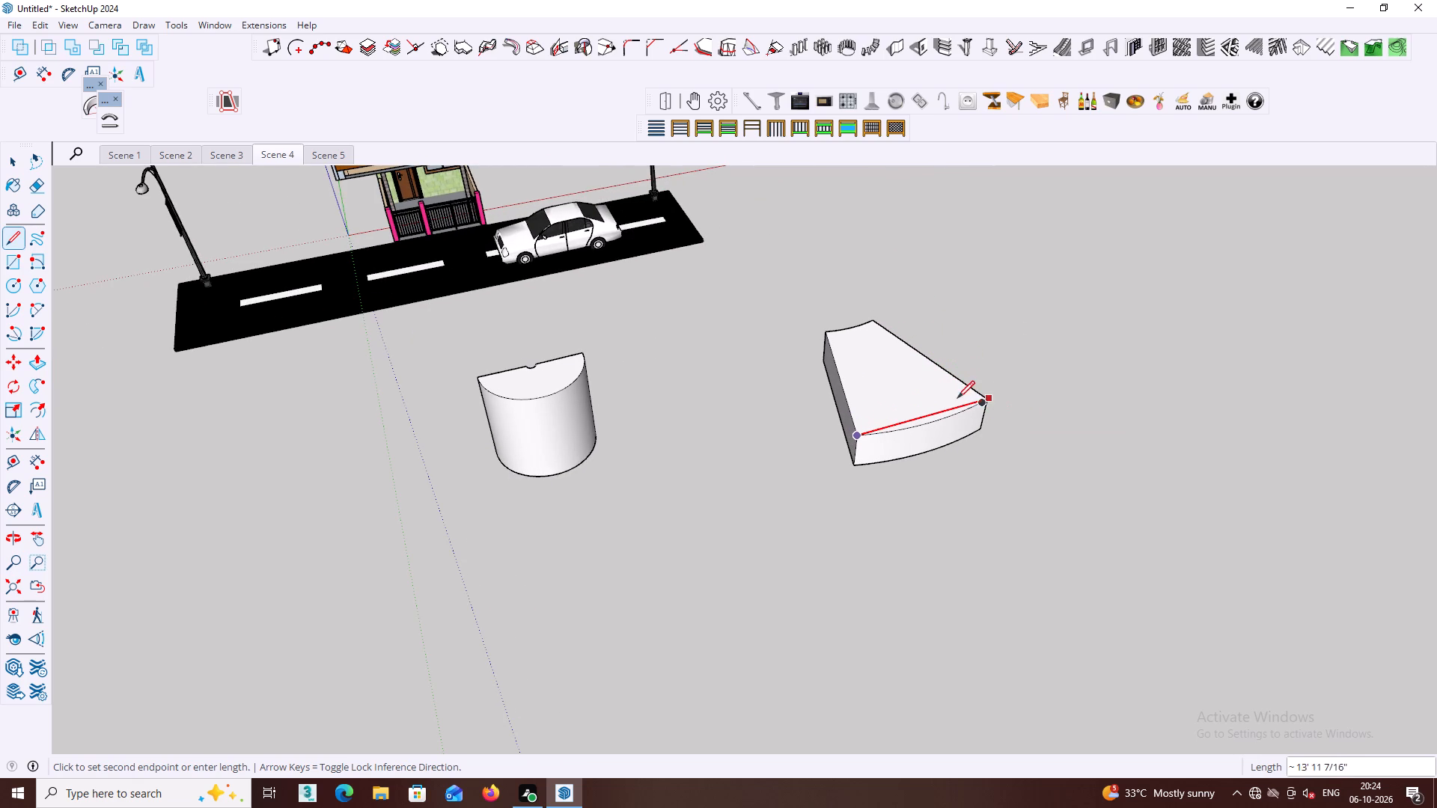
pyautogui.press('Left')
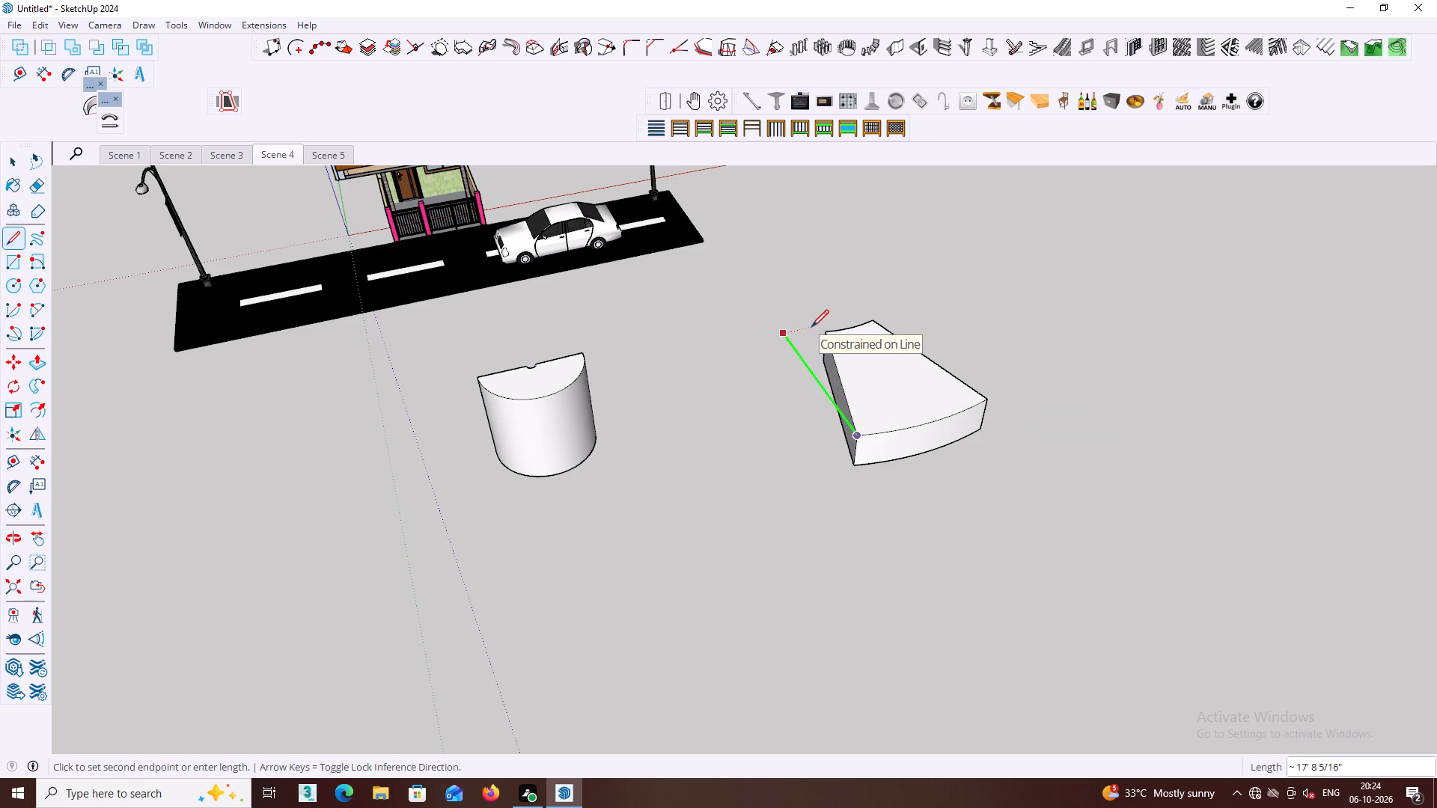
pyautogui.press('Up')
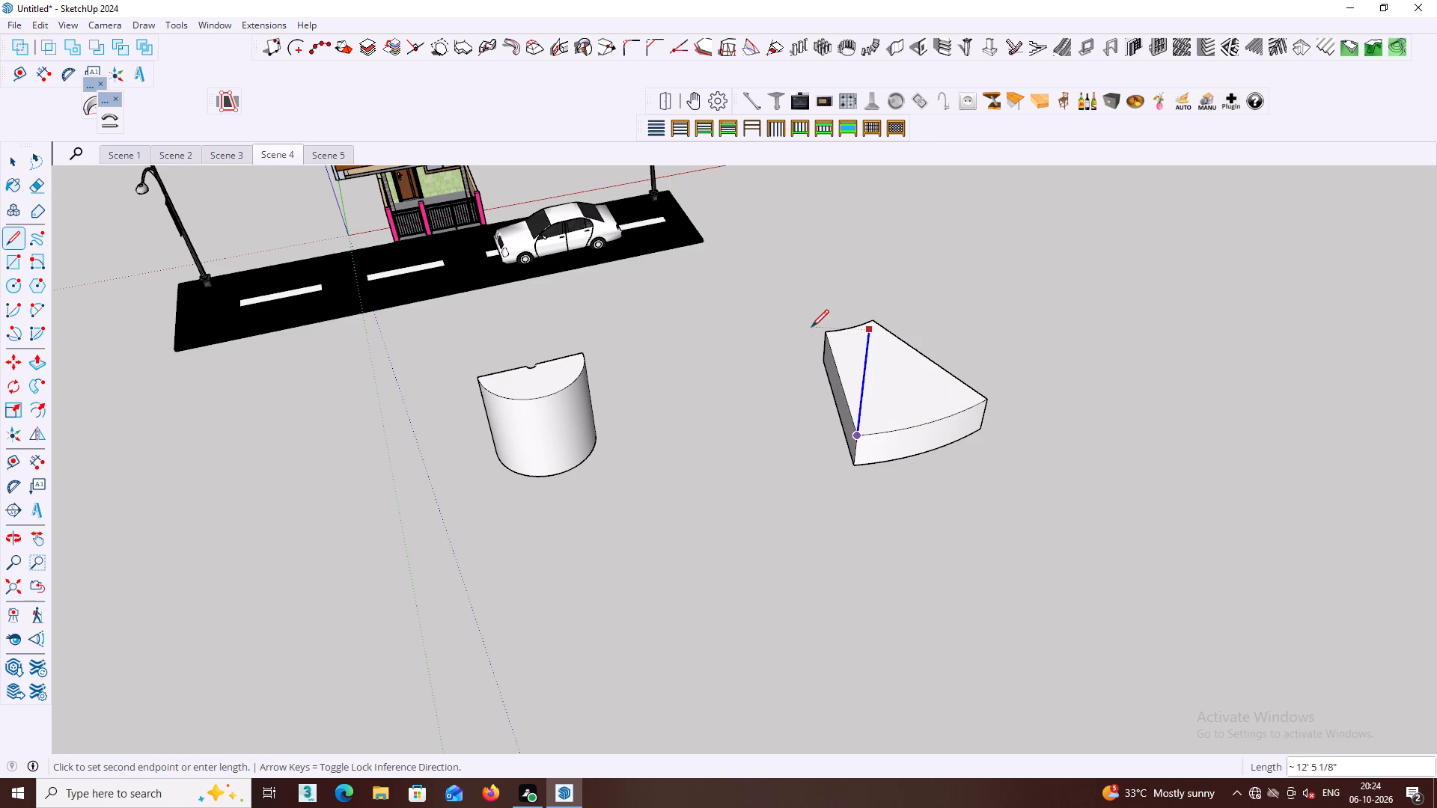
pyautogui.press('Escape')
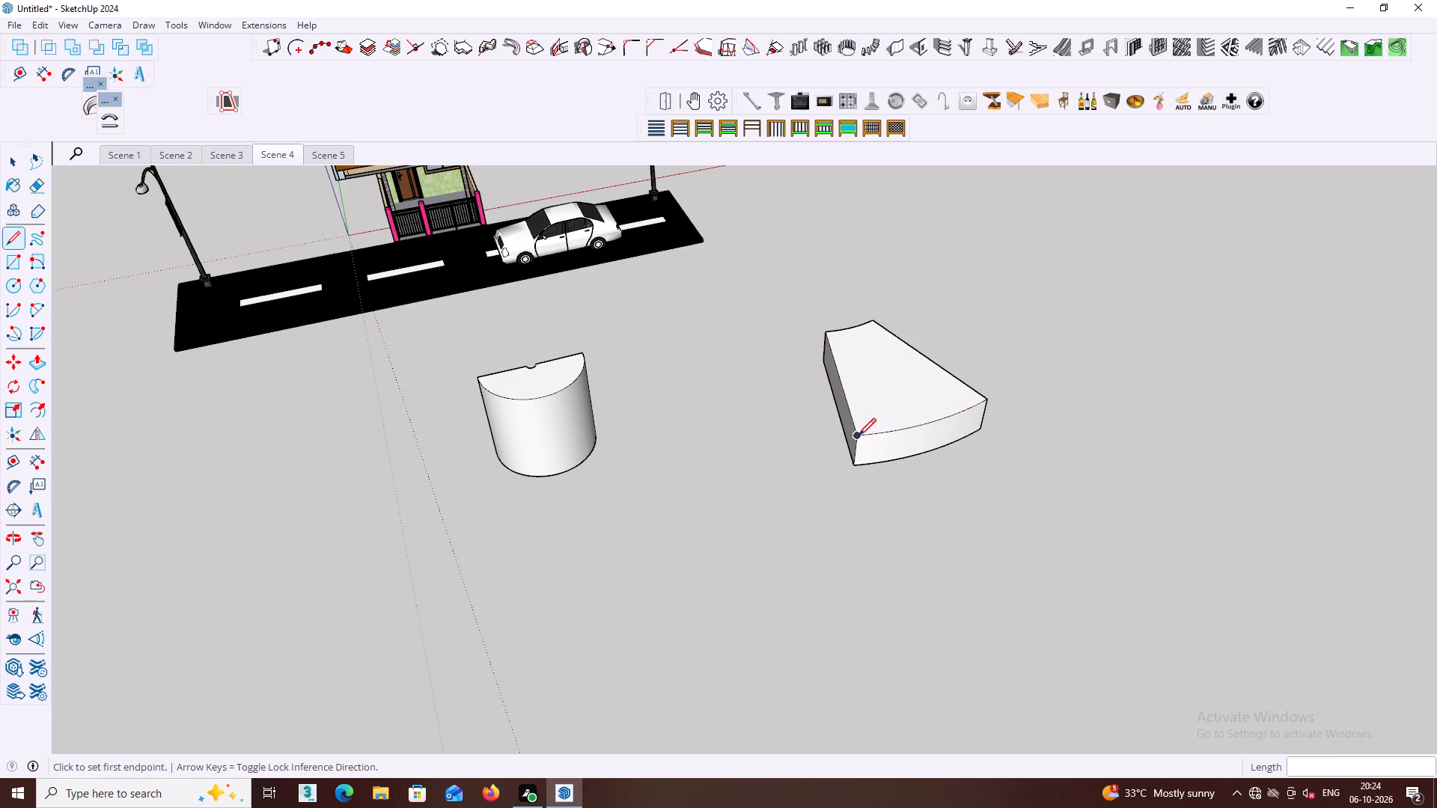
# Draw a line about 16' 11" long along the wedge block's top side edge nearest the half-cylinder.
pyautogui.click(858, 435)
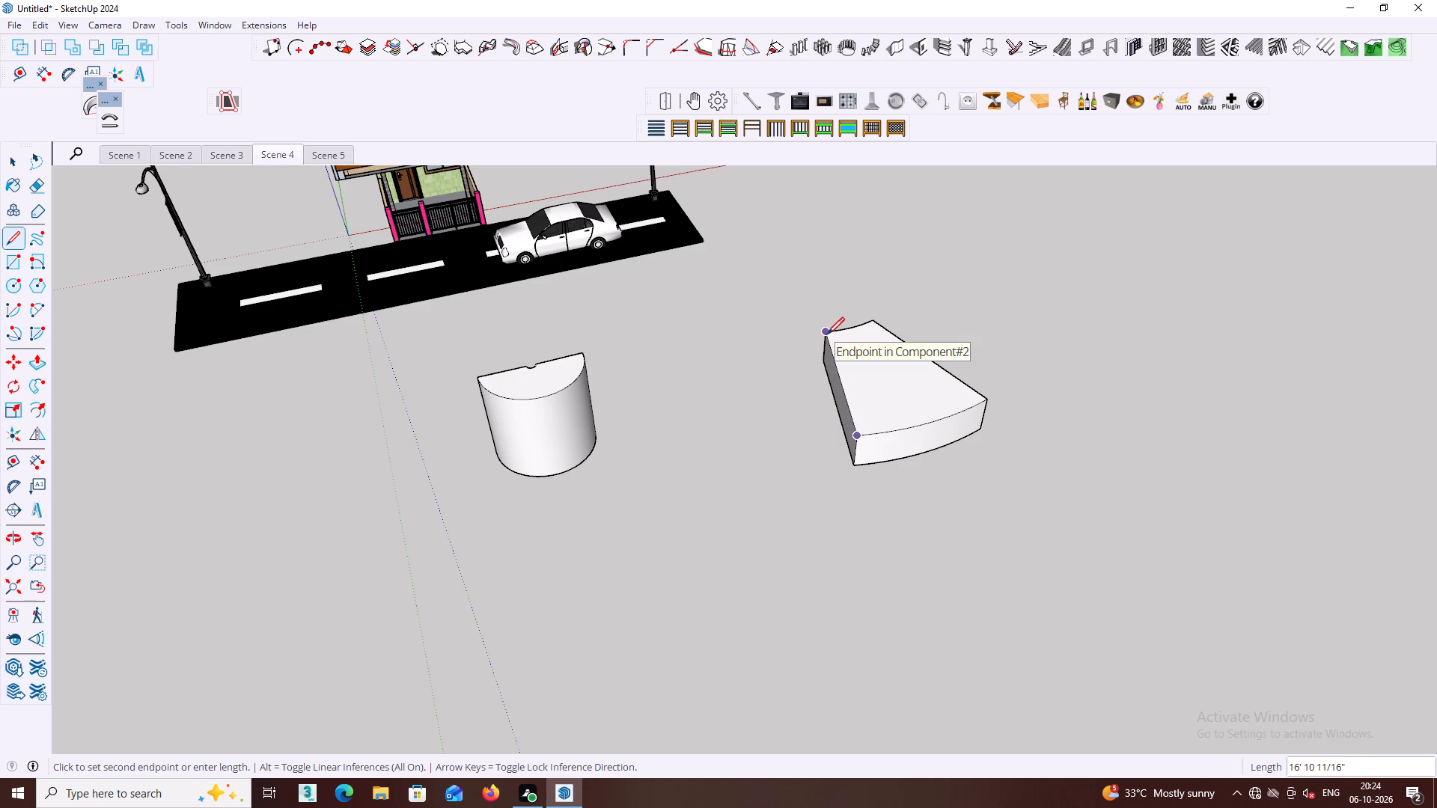
pyautogui.click(827, 334)
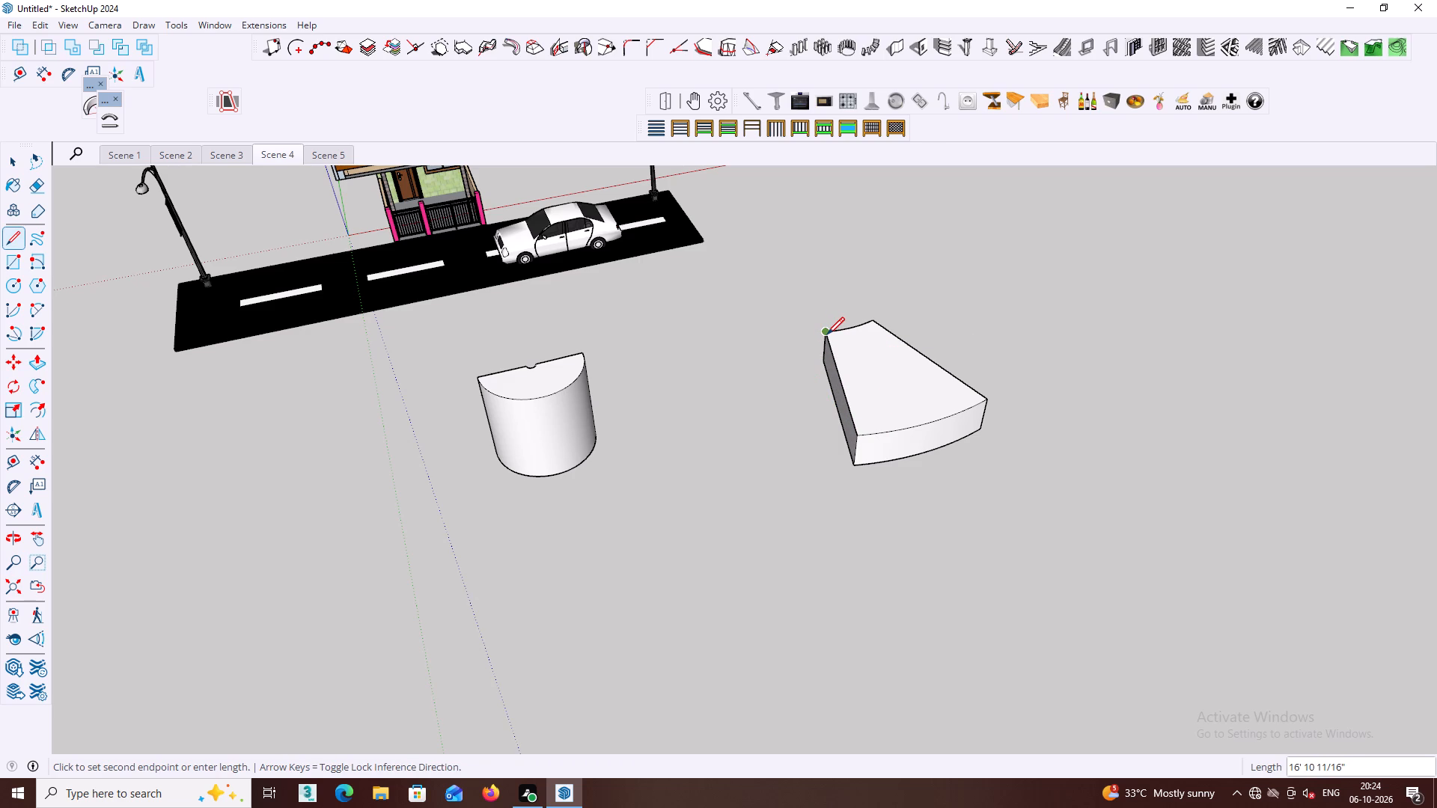
pyautogui.press('space')
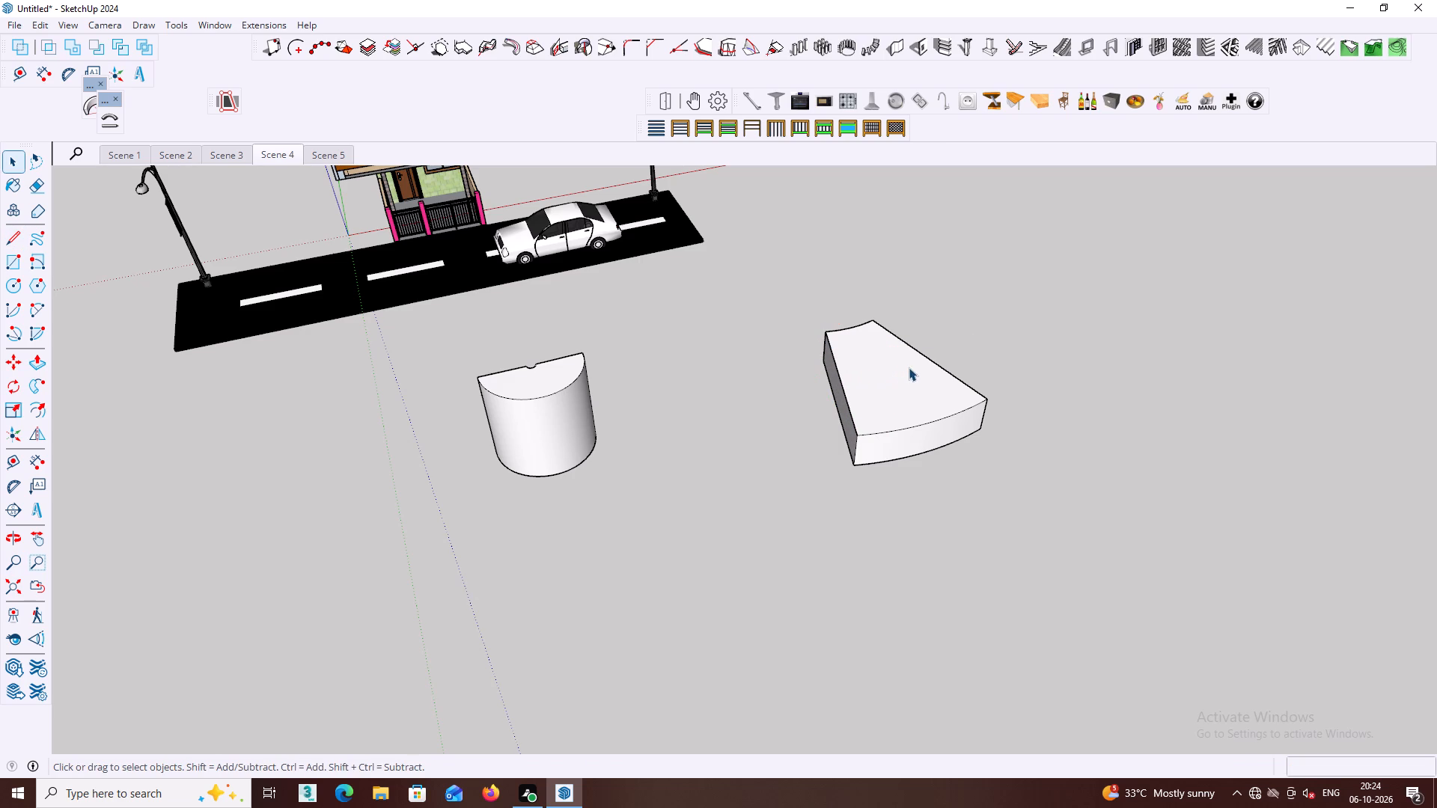
# Copy the new edge line about 12' 8" straight up above the wedge block.
pyautogui.scroll(-1, 897, 349)
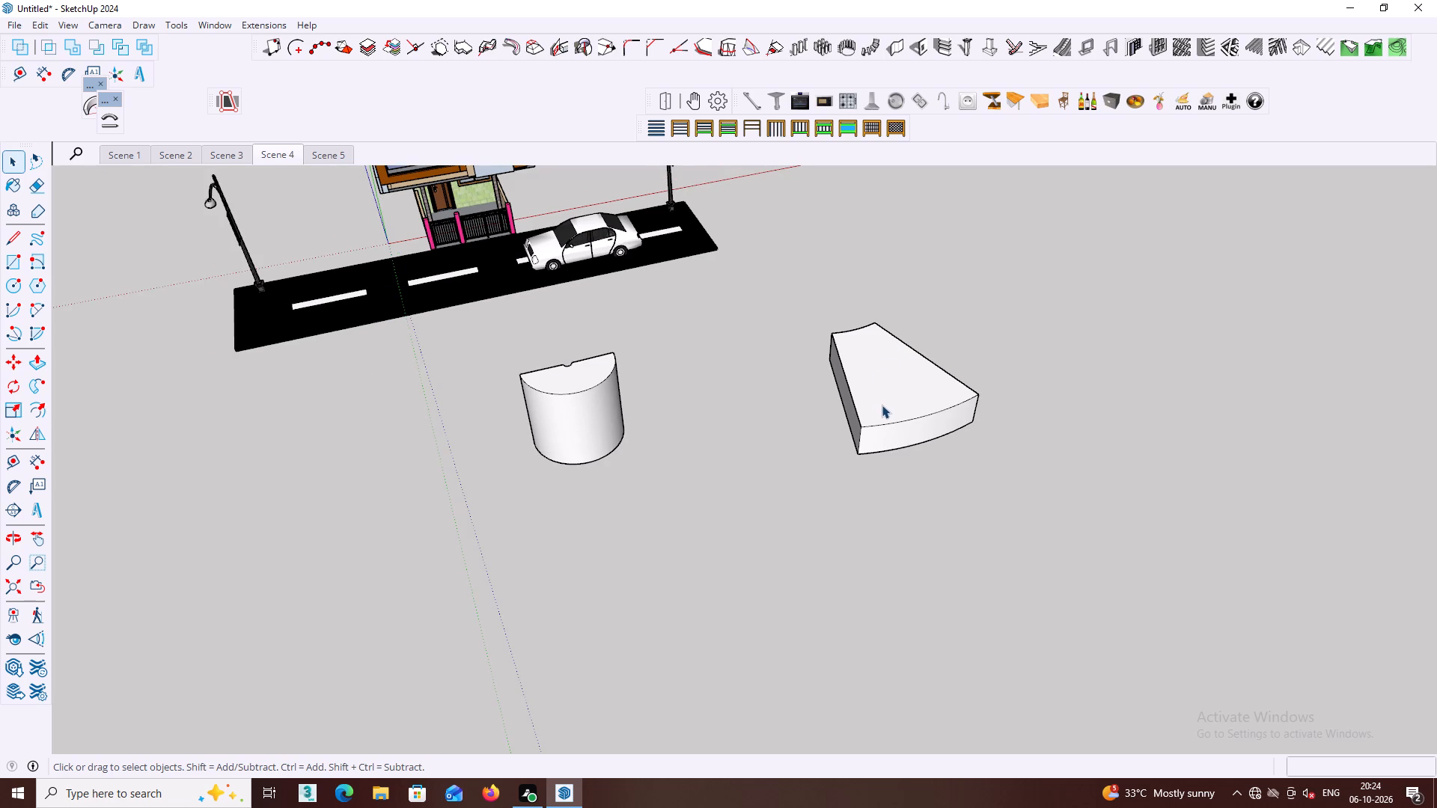
pyautogui.click(855, 403)
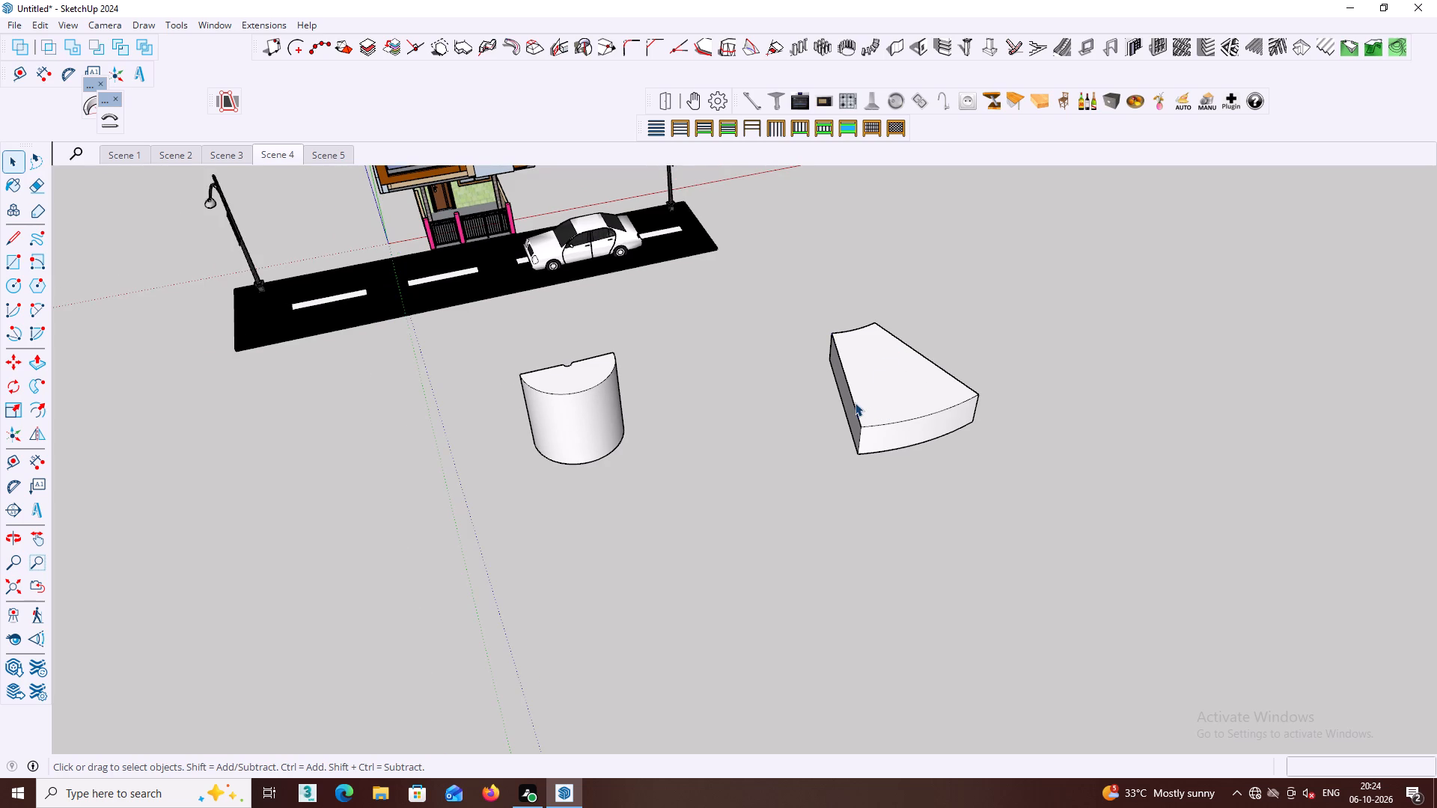
pyautogui.press('m')
pyautogui.click(855, 406)
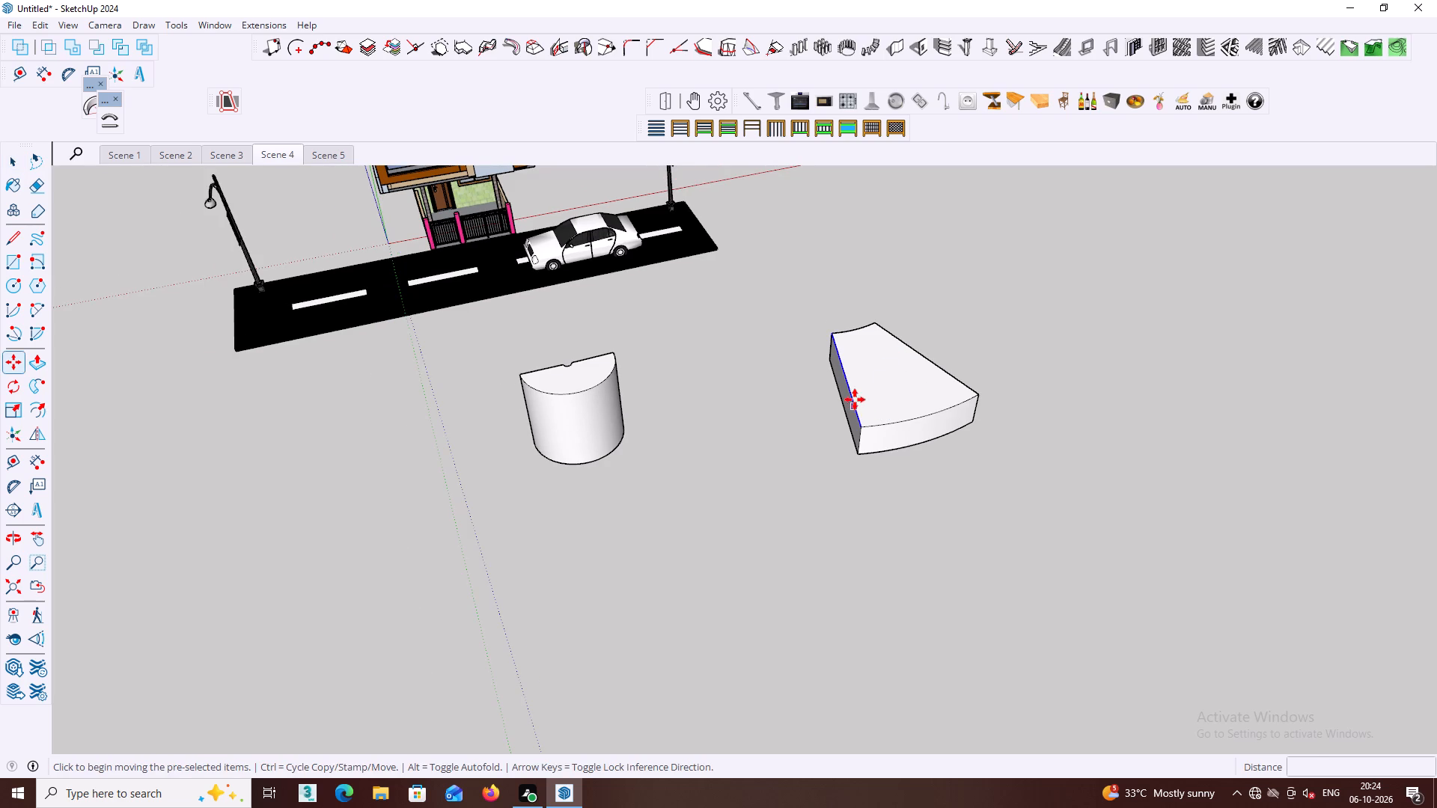
pyautogui.click(867, 308)
pyautogui.press('space')
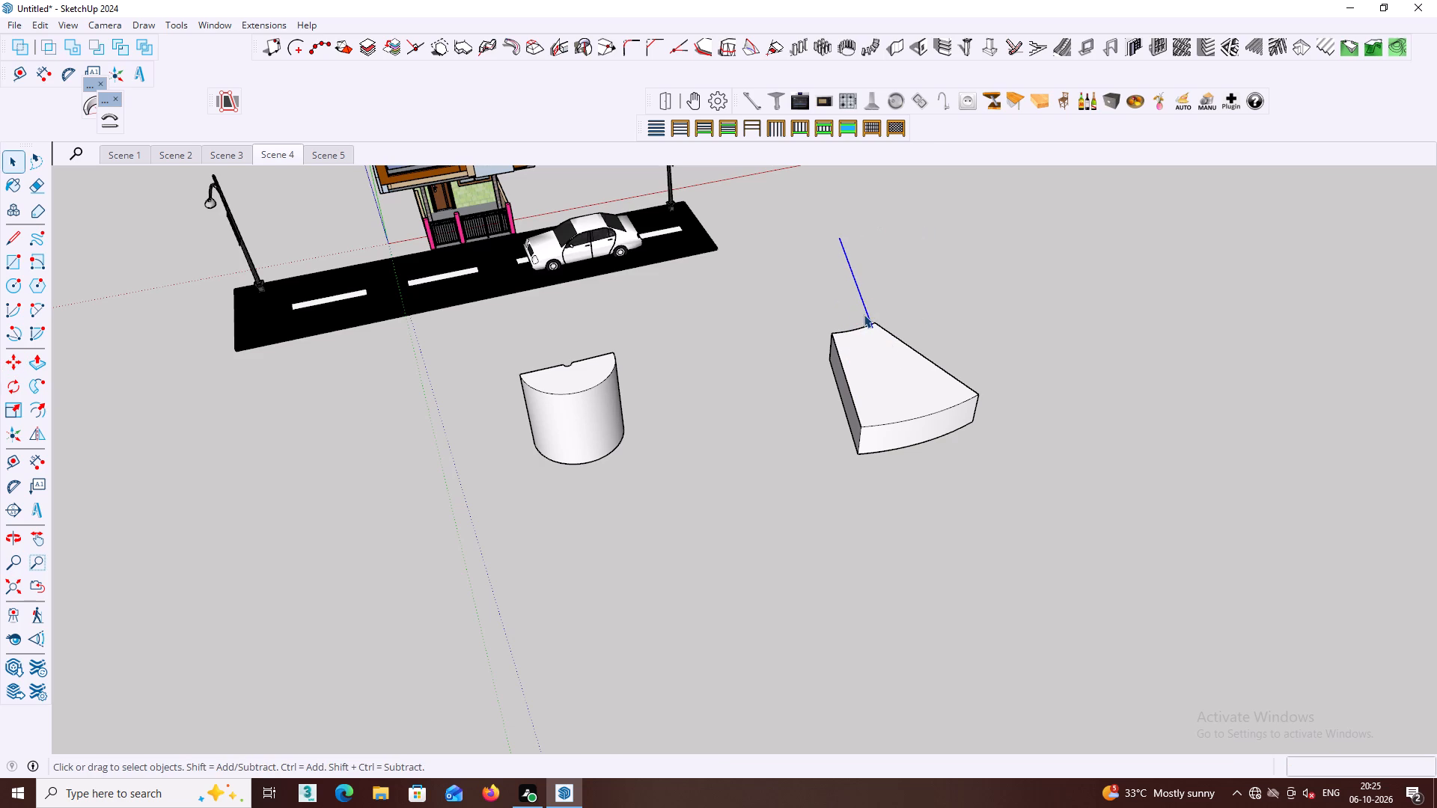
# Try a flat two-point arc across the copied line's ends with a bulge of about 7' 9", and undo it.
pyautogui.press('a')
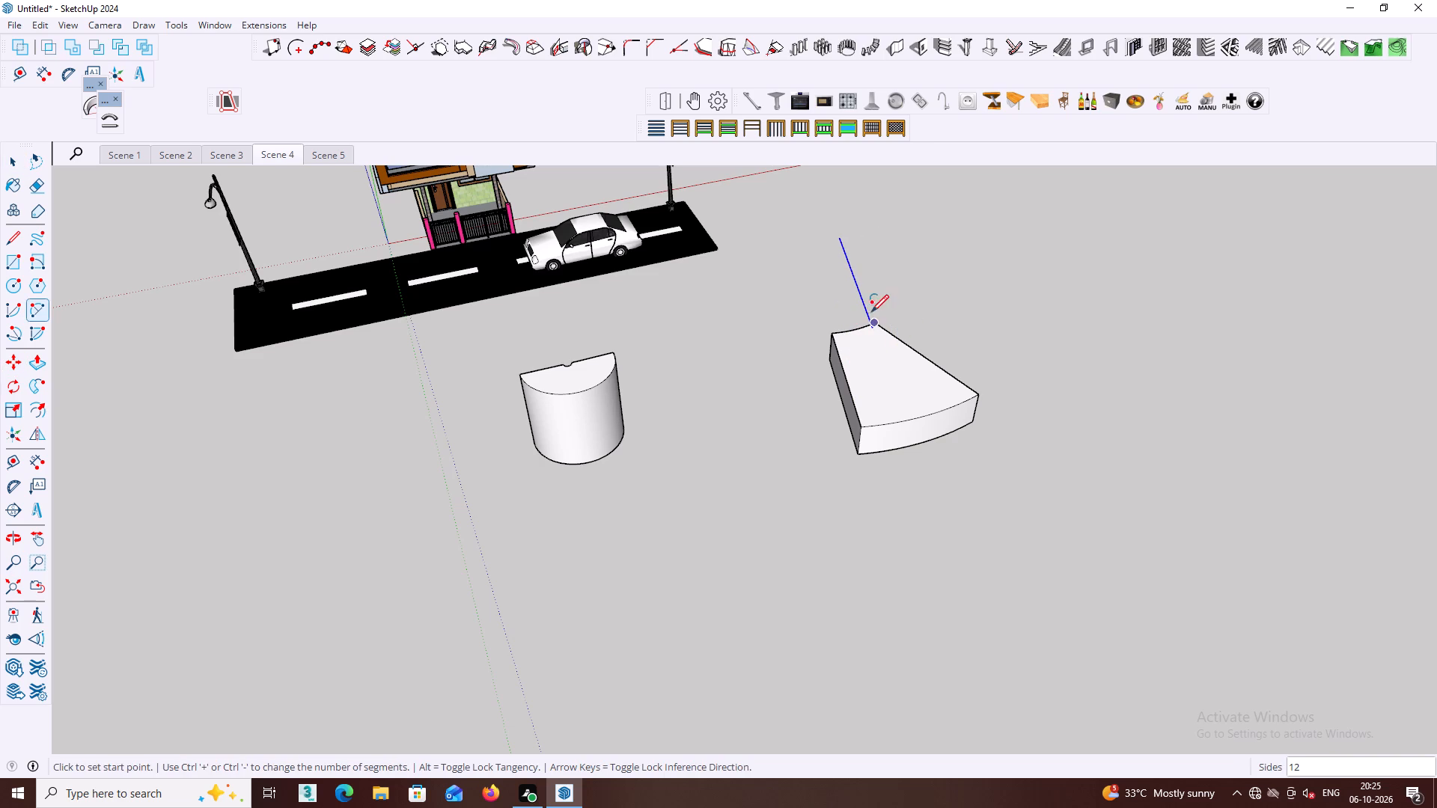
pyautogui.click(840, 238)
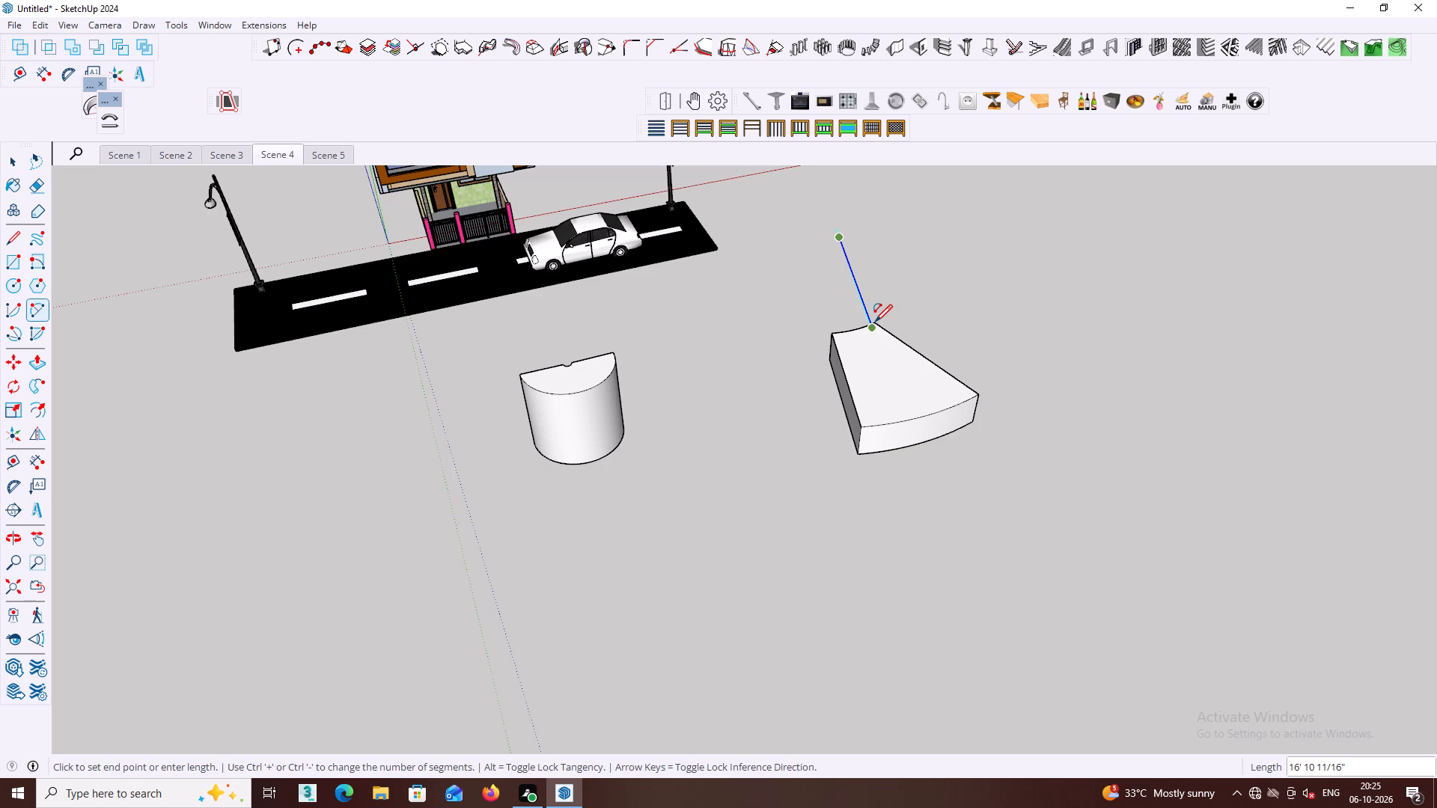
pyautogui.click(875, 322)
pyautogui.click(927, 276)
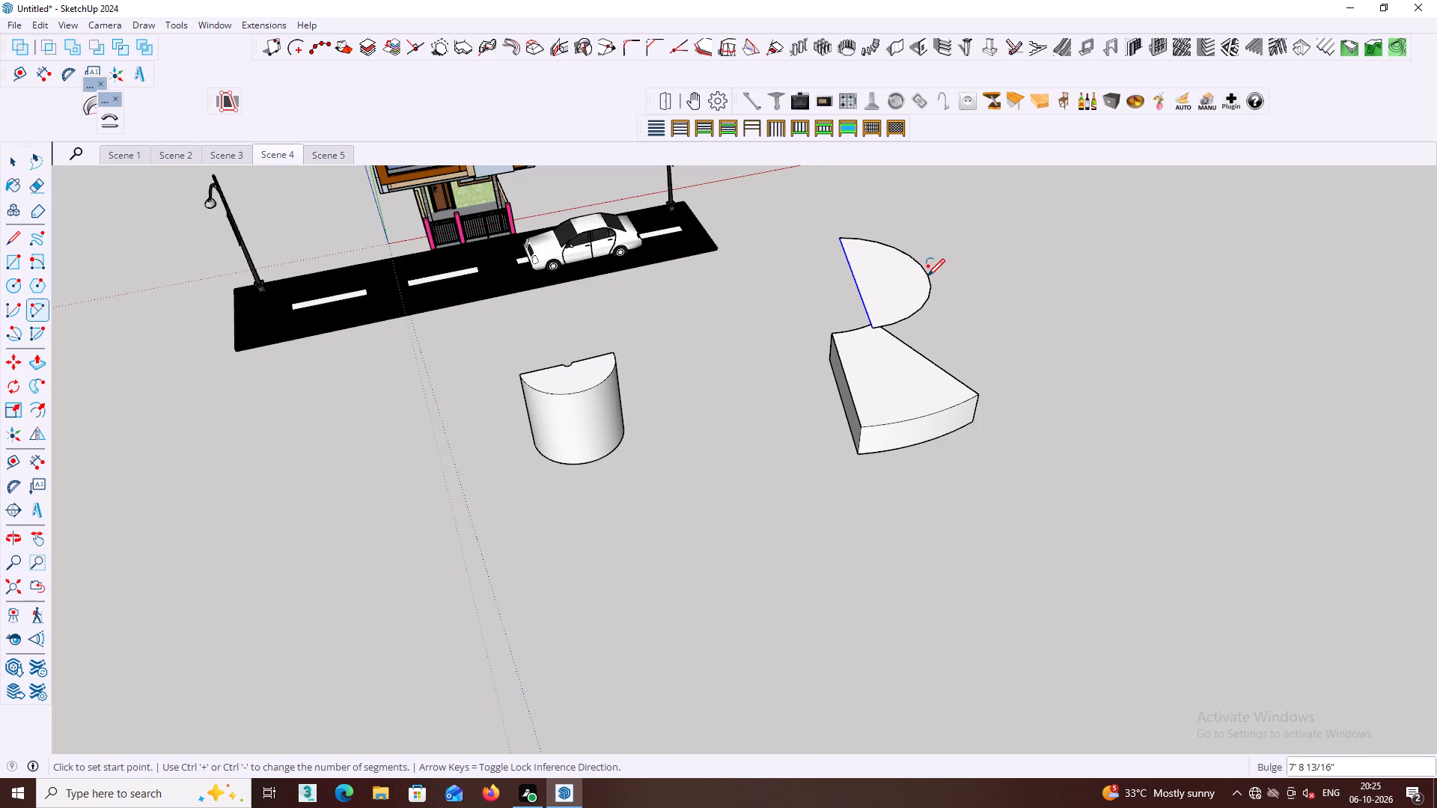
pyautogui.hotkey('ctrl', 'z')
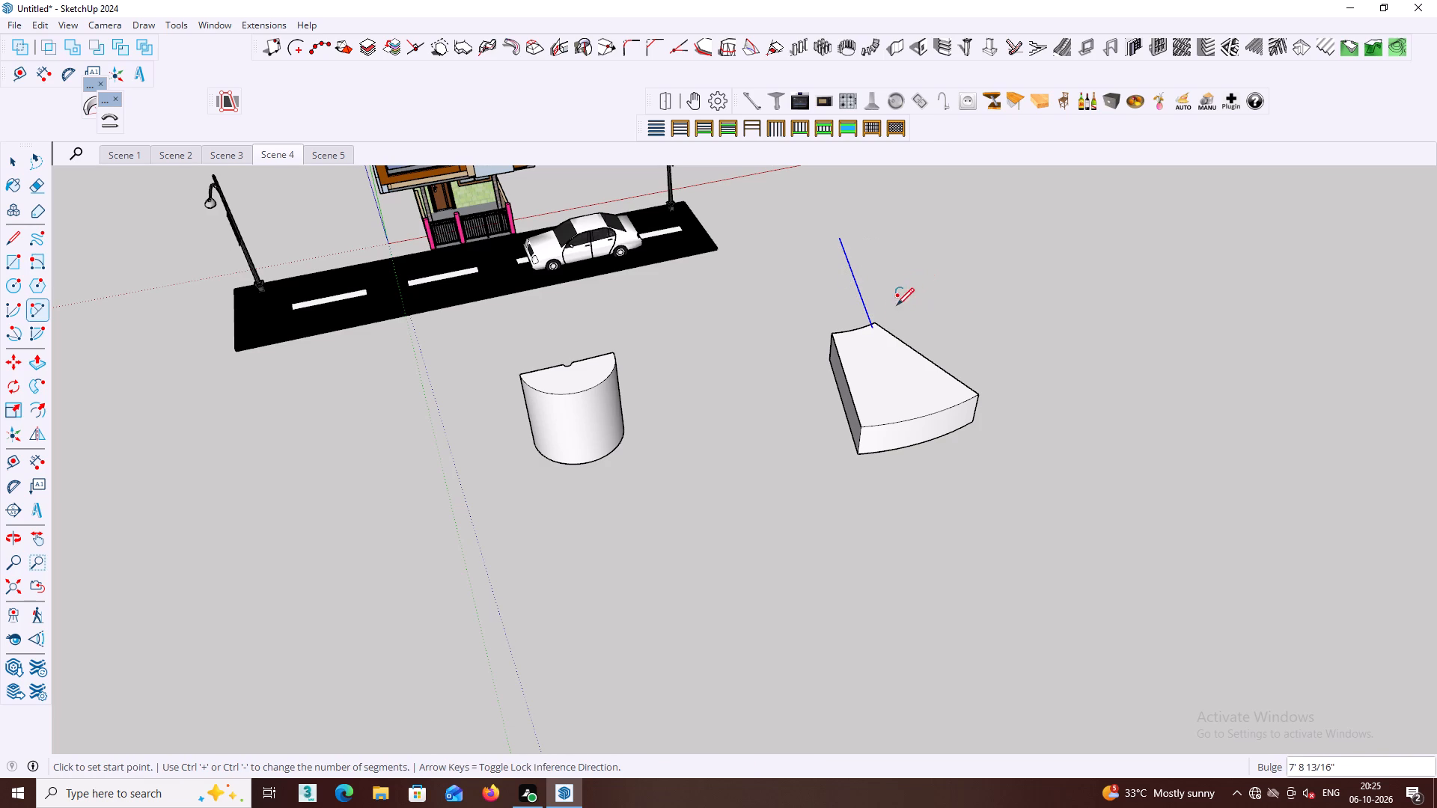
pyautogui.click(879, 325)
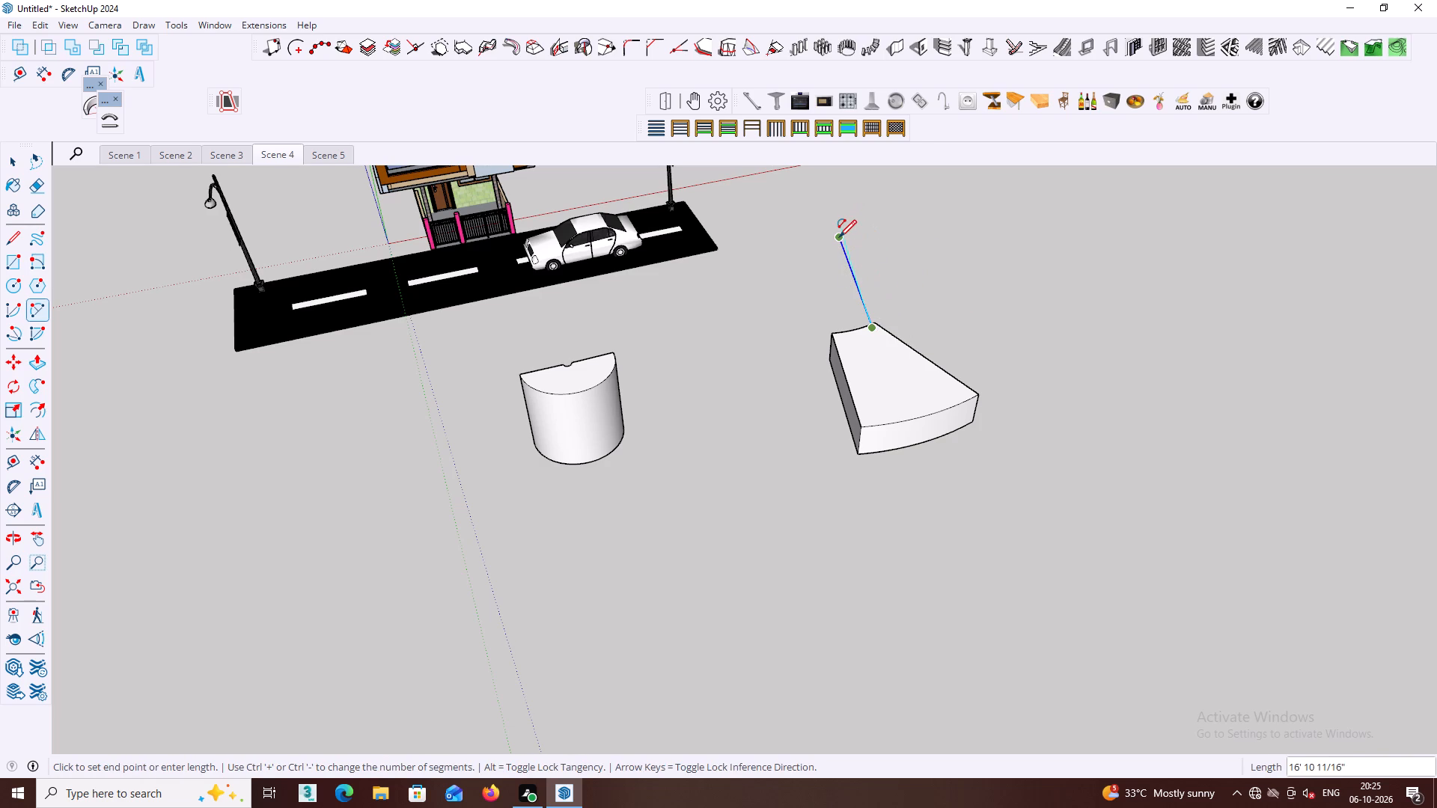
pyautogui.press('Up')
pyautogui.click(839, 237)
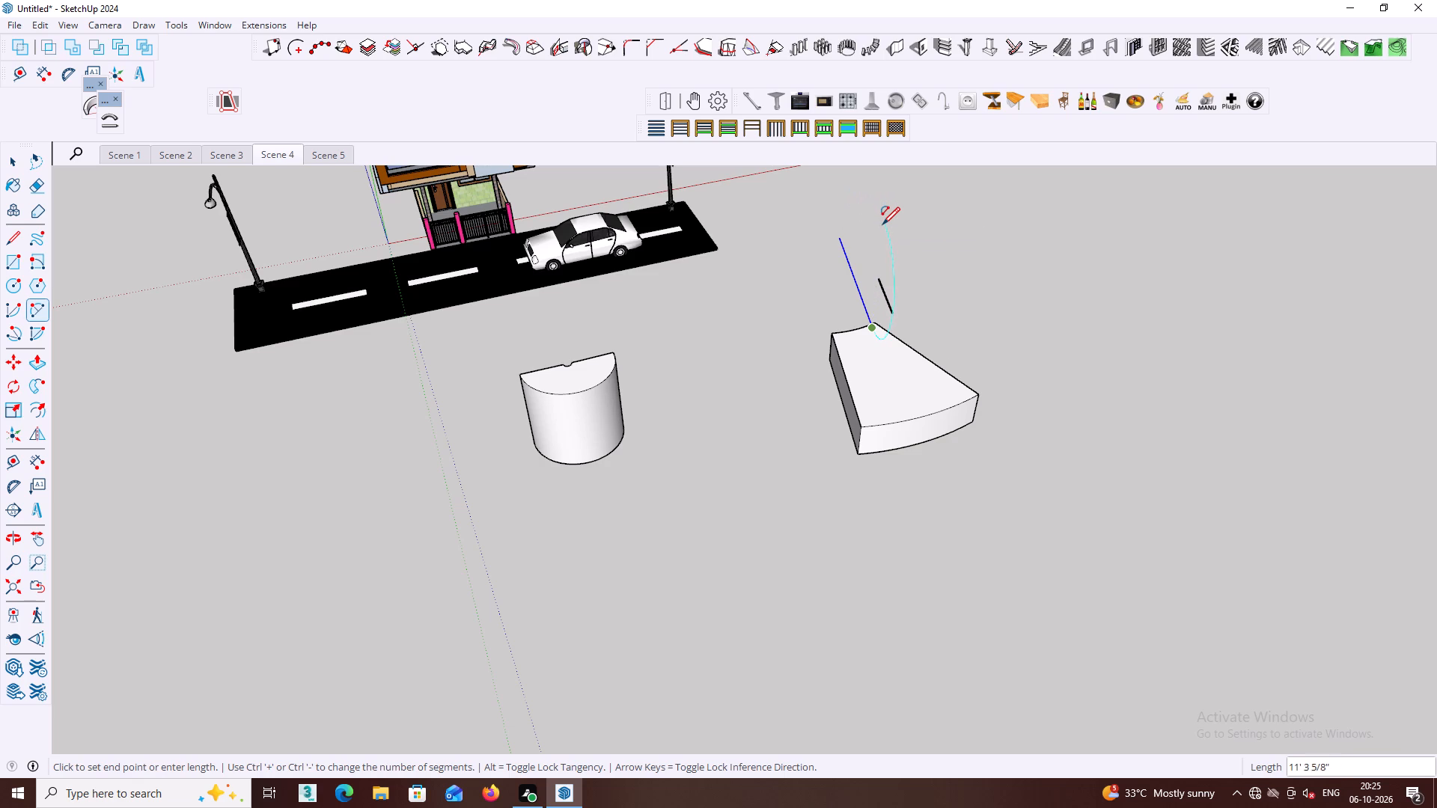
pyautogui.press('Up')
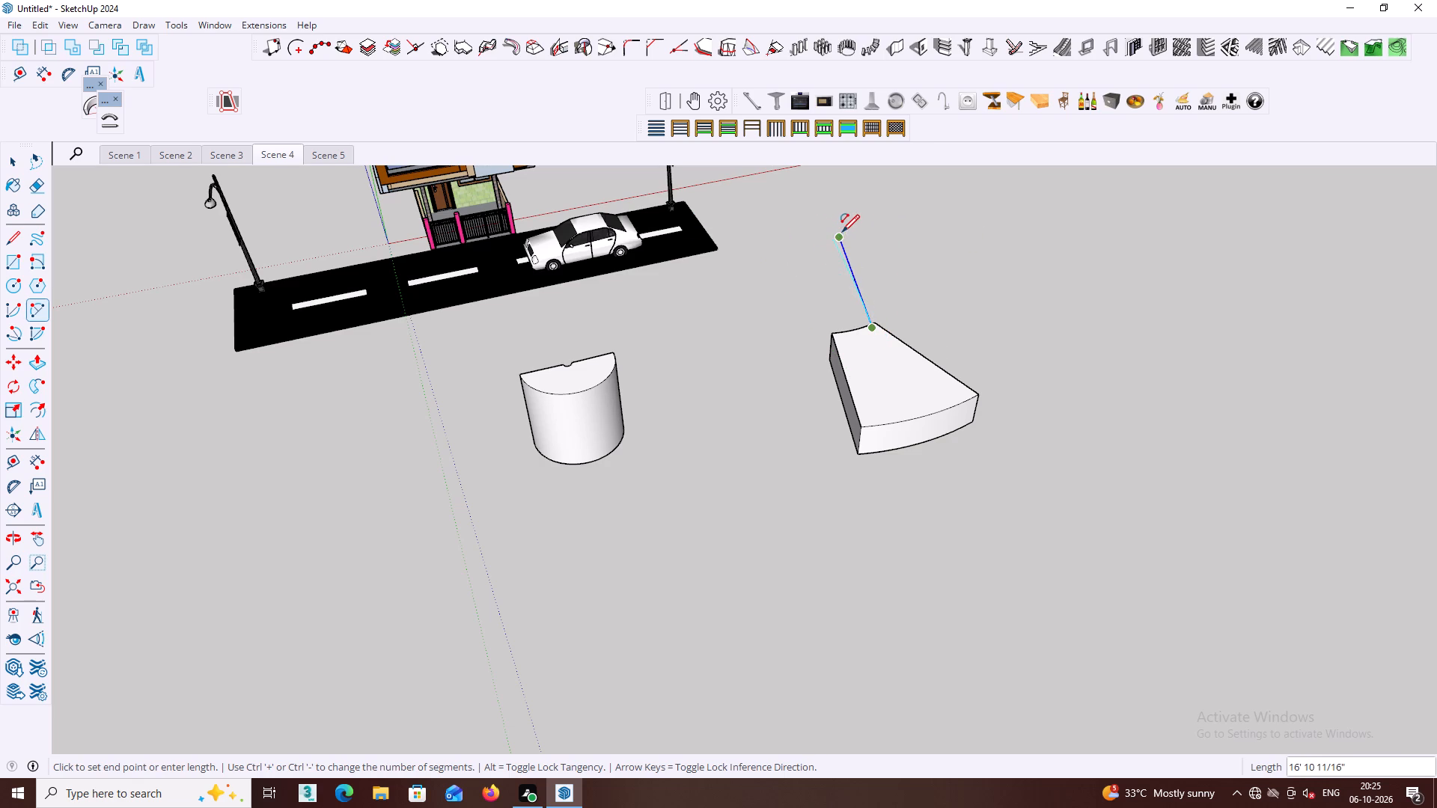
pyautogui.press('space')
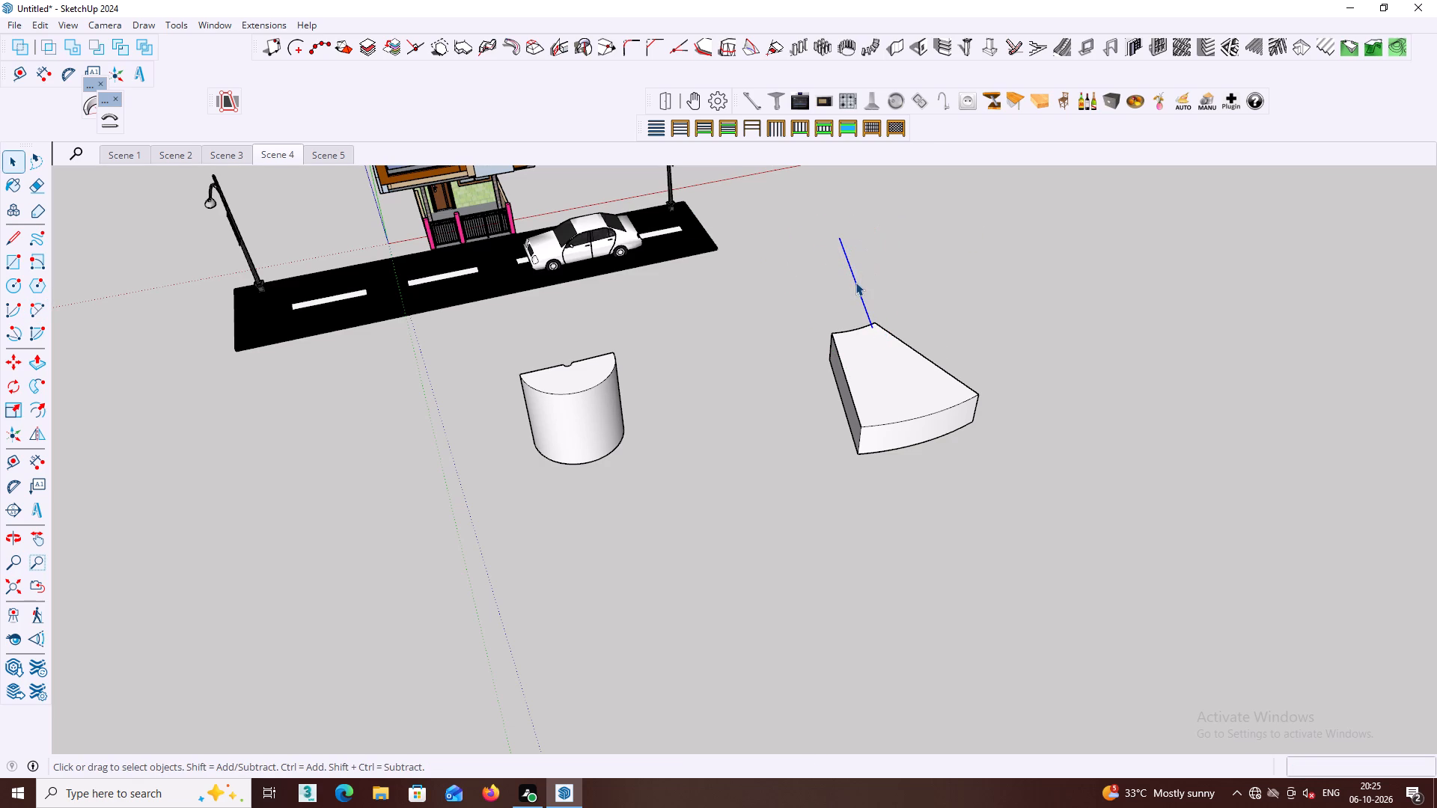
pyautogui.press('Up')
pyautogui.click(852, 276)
# Draw an upright half-circle arc across the copied line's ends, bulging about 8' 5" upward along the blue axis.
pyautogui.press('a')
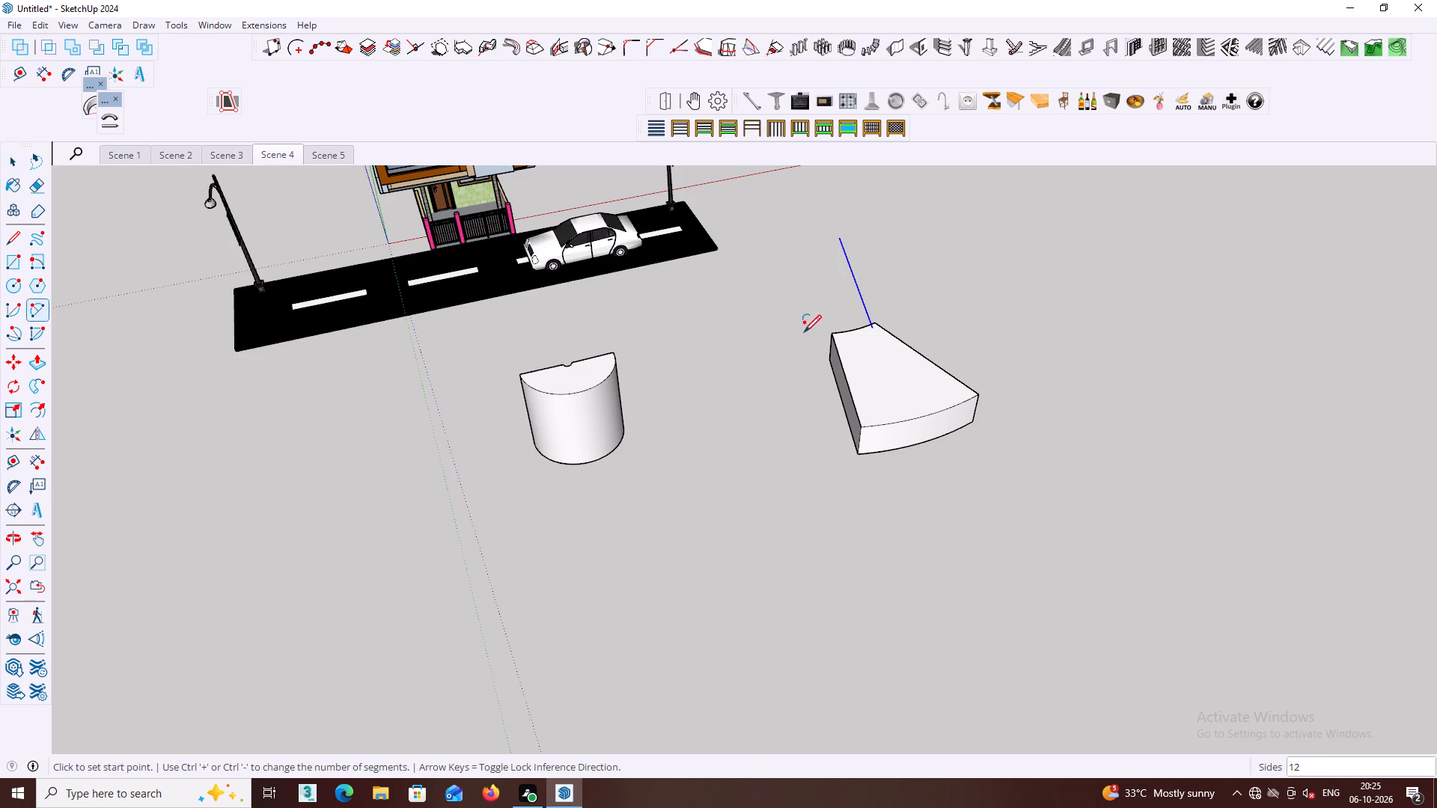
pyautogui.click(873, 319)
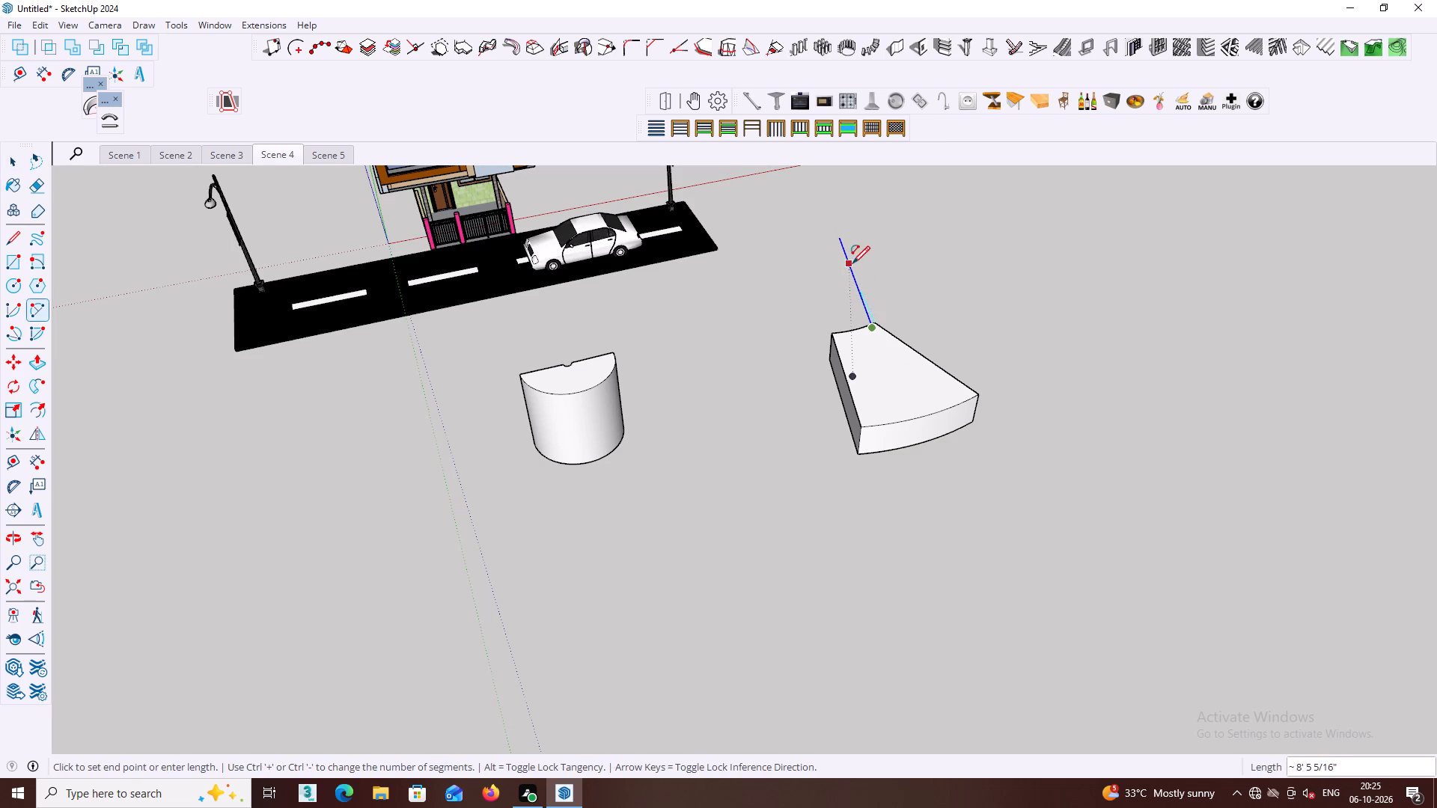
pyautogui.click(840, 239)
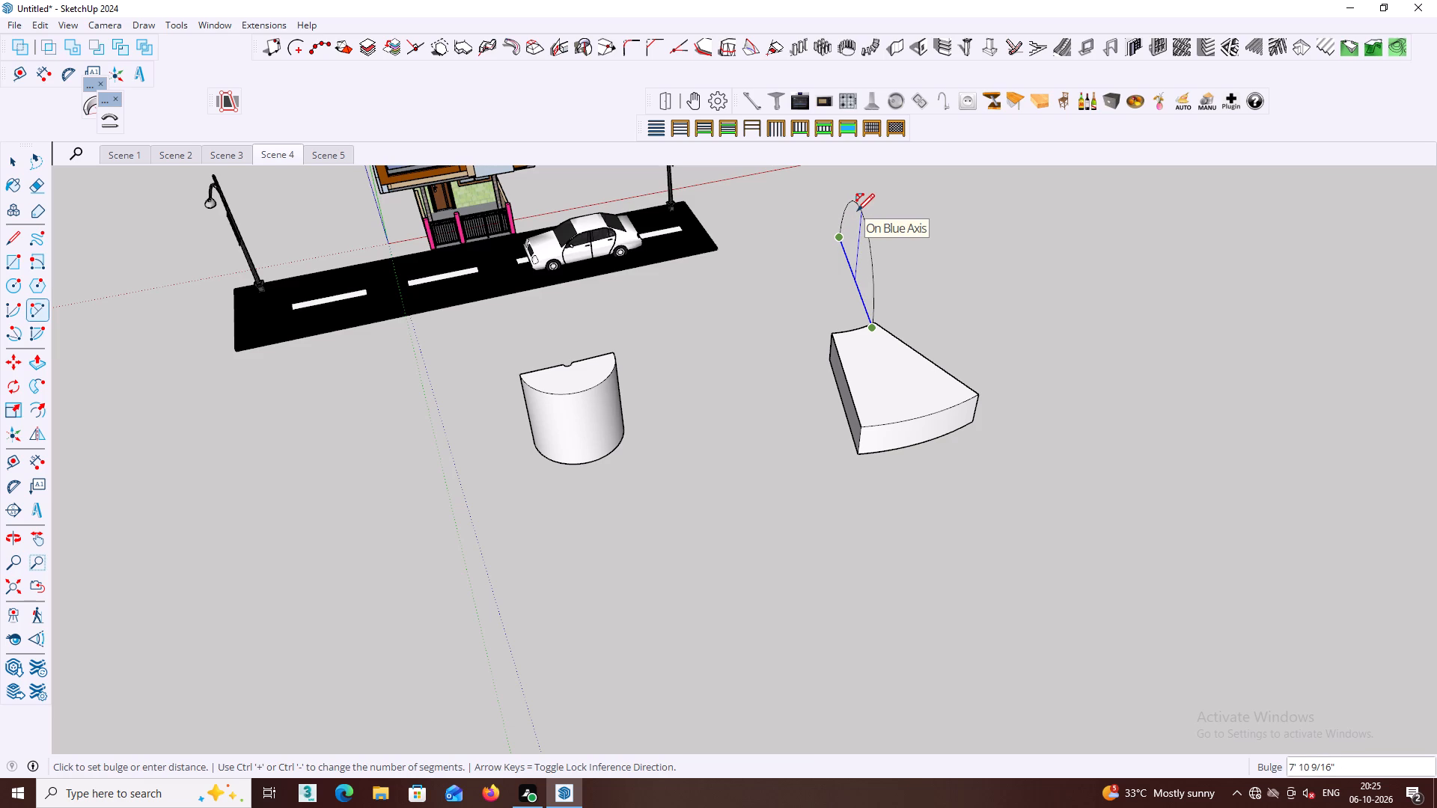
pyautogui.press('Up')
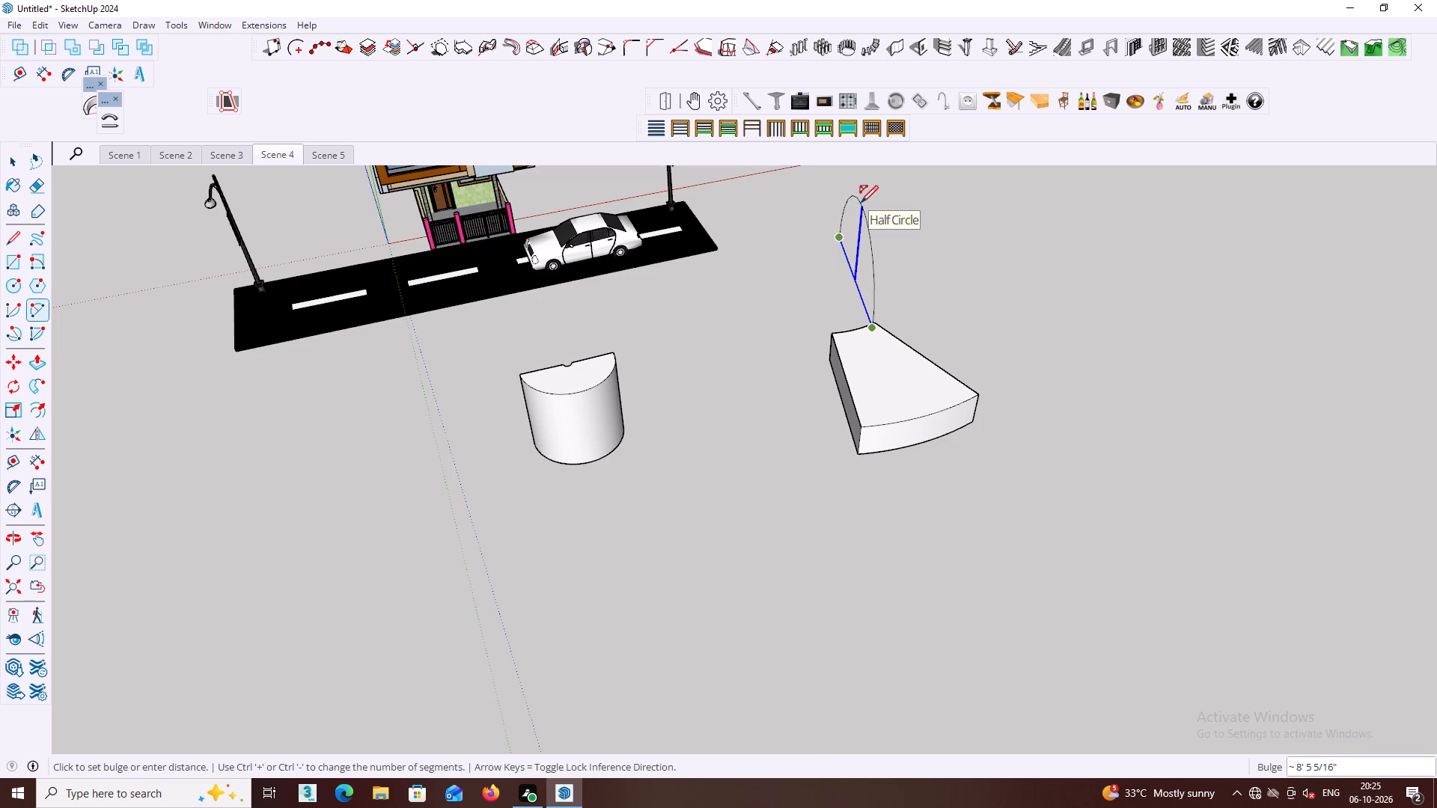
pyautogui.click(861, 203)
pyautogui.press('space')
# Remove the half-circle's face and its straight base line, keeping only the arc above the wedge block.
pyautogui.moveTo(912, 293); pyautogui.dragTo(794, 281, button='middle')
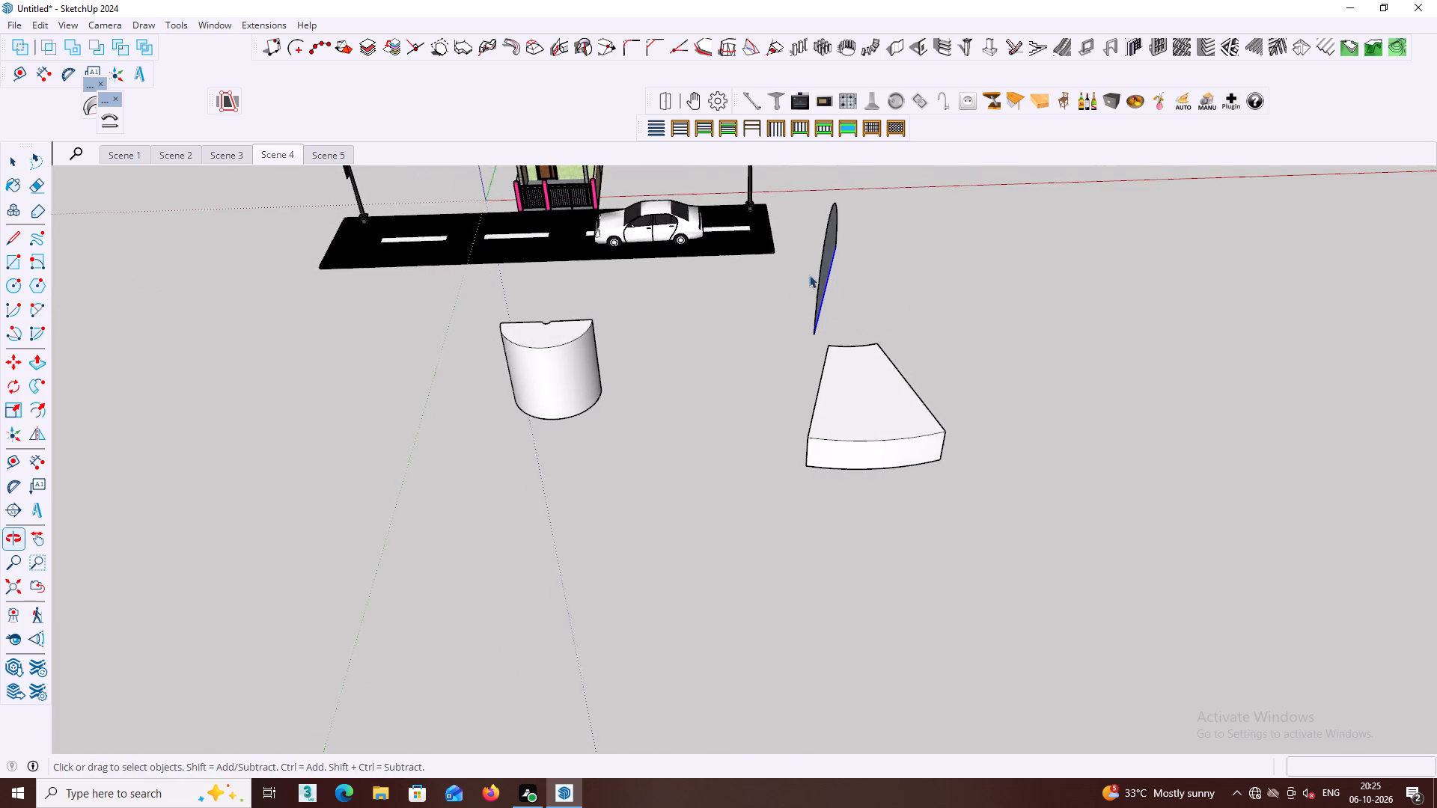
pyautogui.scroll(2, 829, 257)
pyautogui.moveTo(823, 253); pyautogui.dragTo(812, 246, button='middle')
pyautogui.moveTo(772, 246); pyautogui.dragTo(667, 230, button='middle')
pyautogui.click(739, 233)
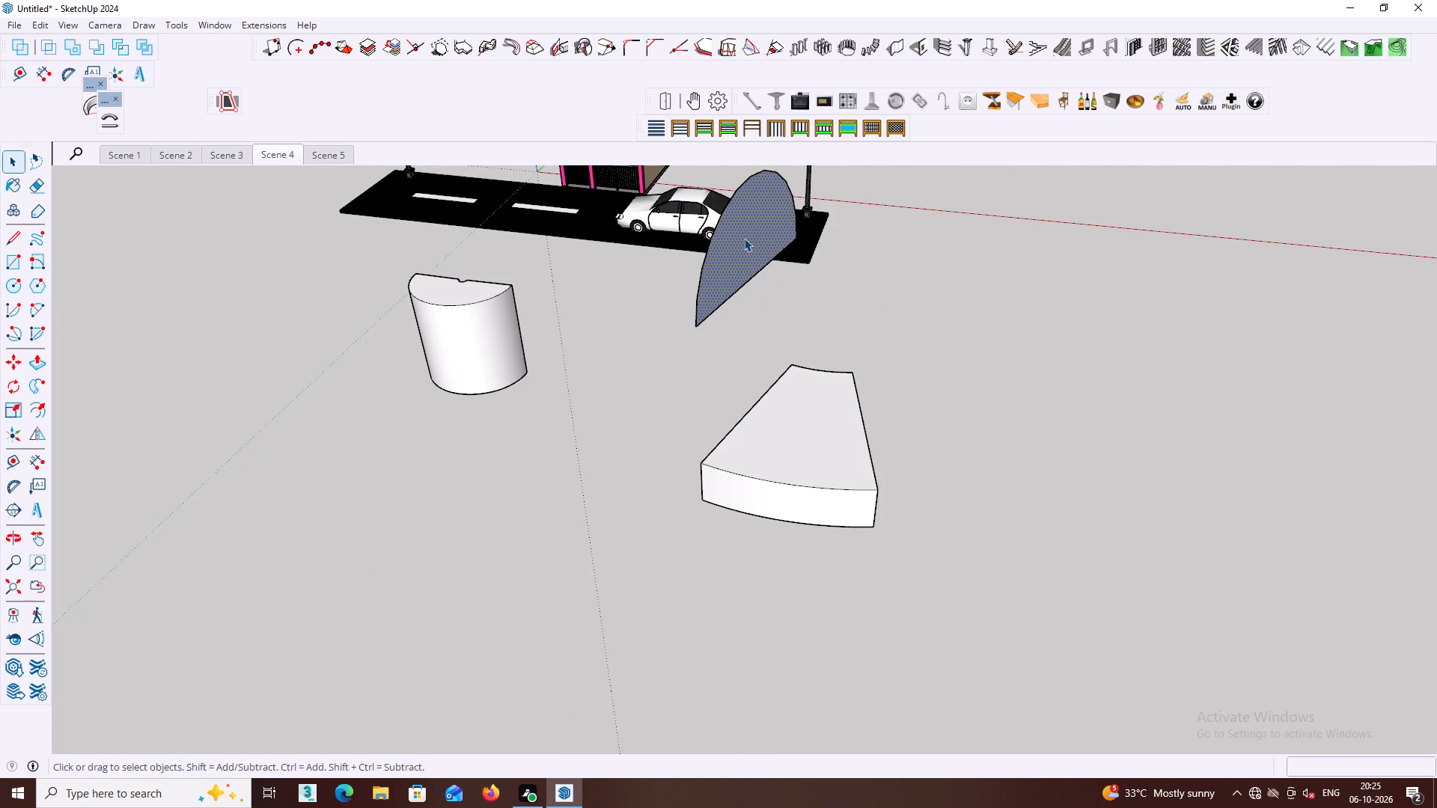
pyautogui.hotkey('ctrl', 'x')
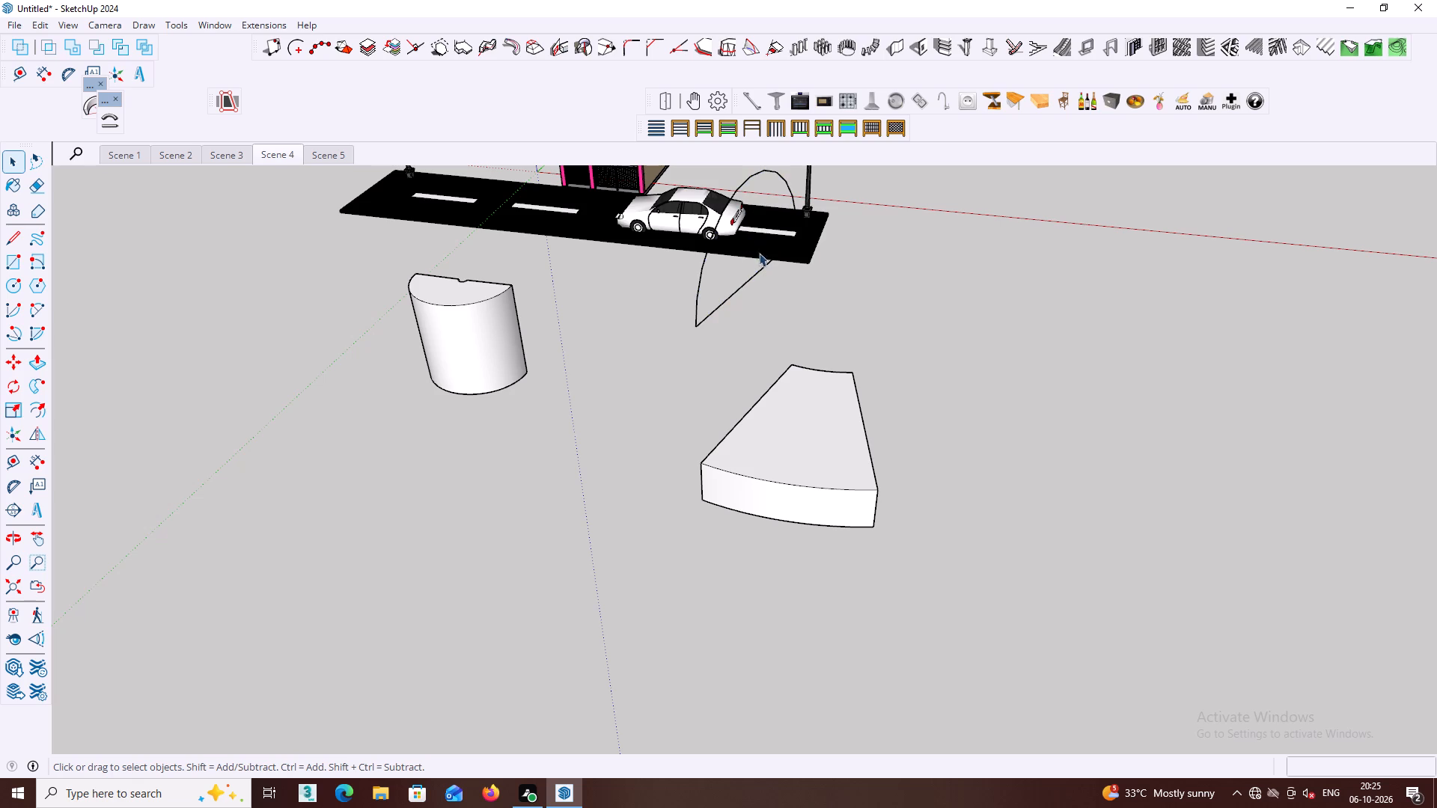
pyautogui.press('space')
pyautogui.click(747, 275)
pyautogui.click(751, 276)
pyautogui.press('Delete')
pyautogui.scroll(-2, 758, 286)
pyautogui.moveTo(781, 332); pyautogui.dragTo(945, 332, button='middle')
pyautogui.scroll(1, 876, 371)
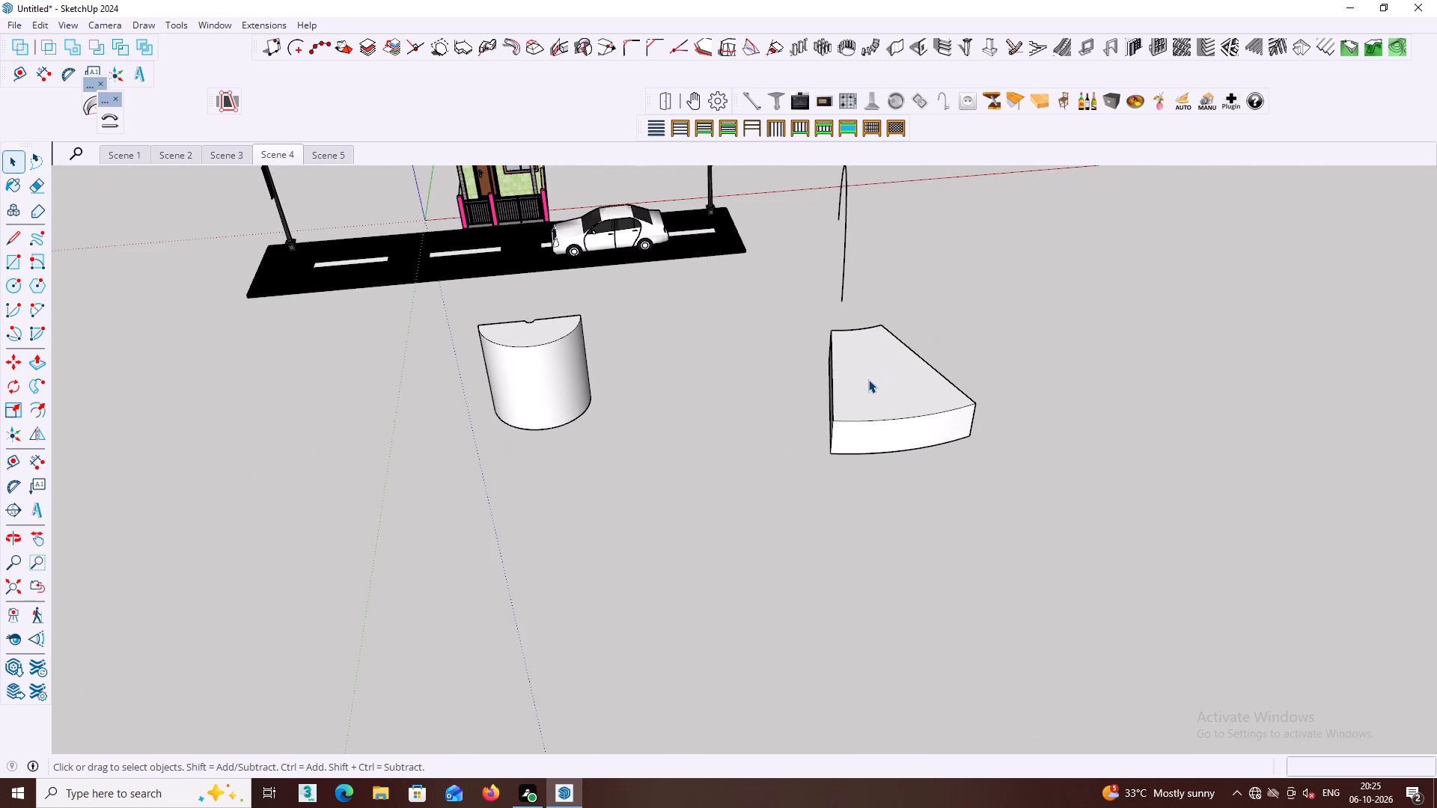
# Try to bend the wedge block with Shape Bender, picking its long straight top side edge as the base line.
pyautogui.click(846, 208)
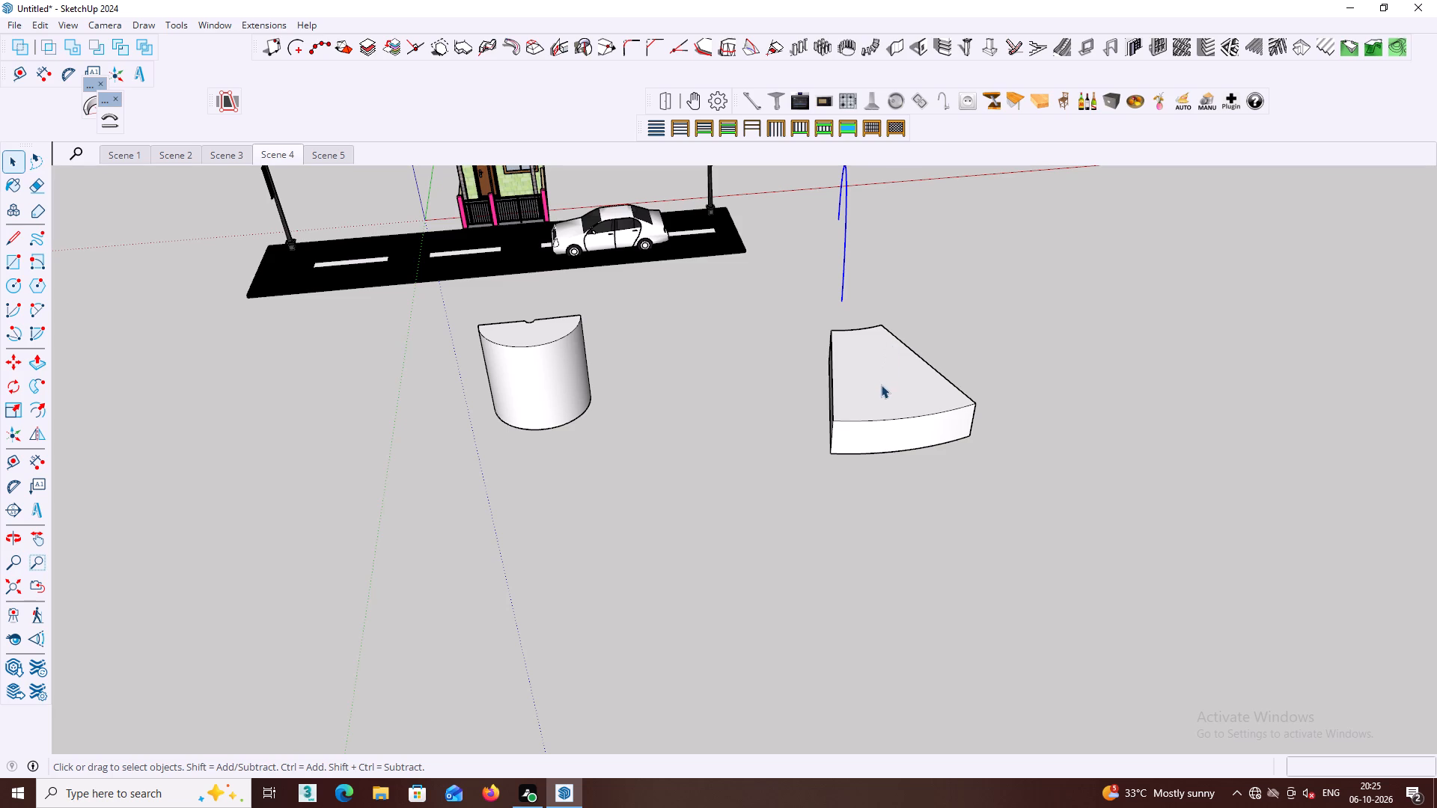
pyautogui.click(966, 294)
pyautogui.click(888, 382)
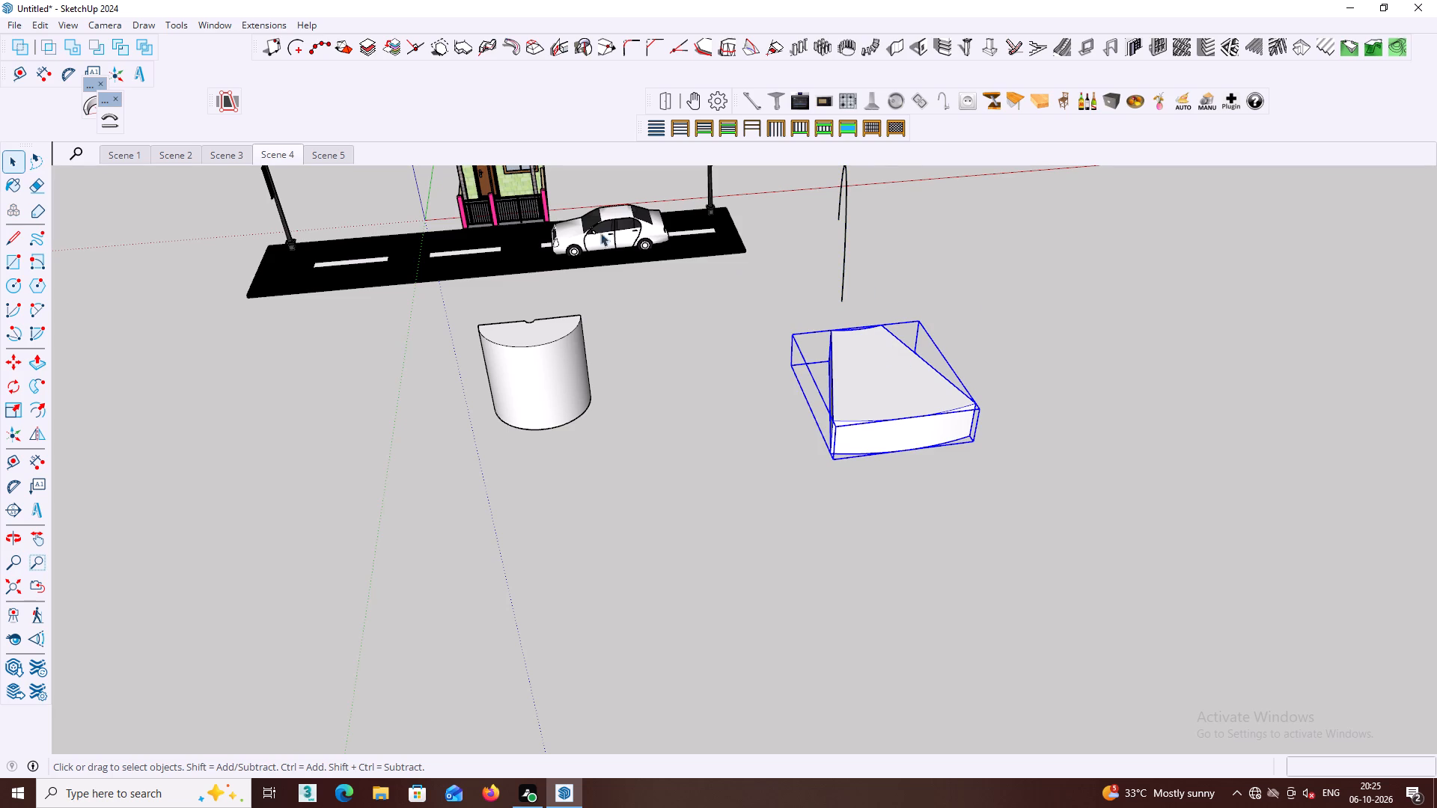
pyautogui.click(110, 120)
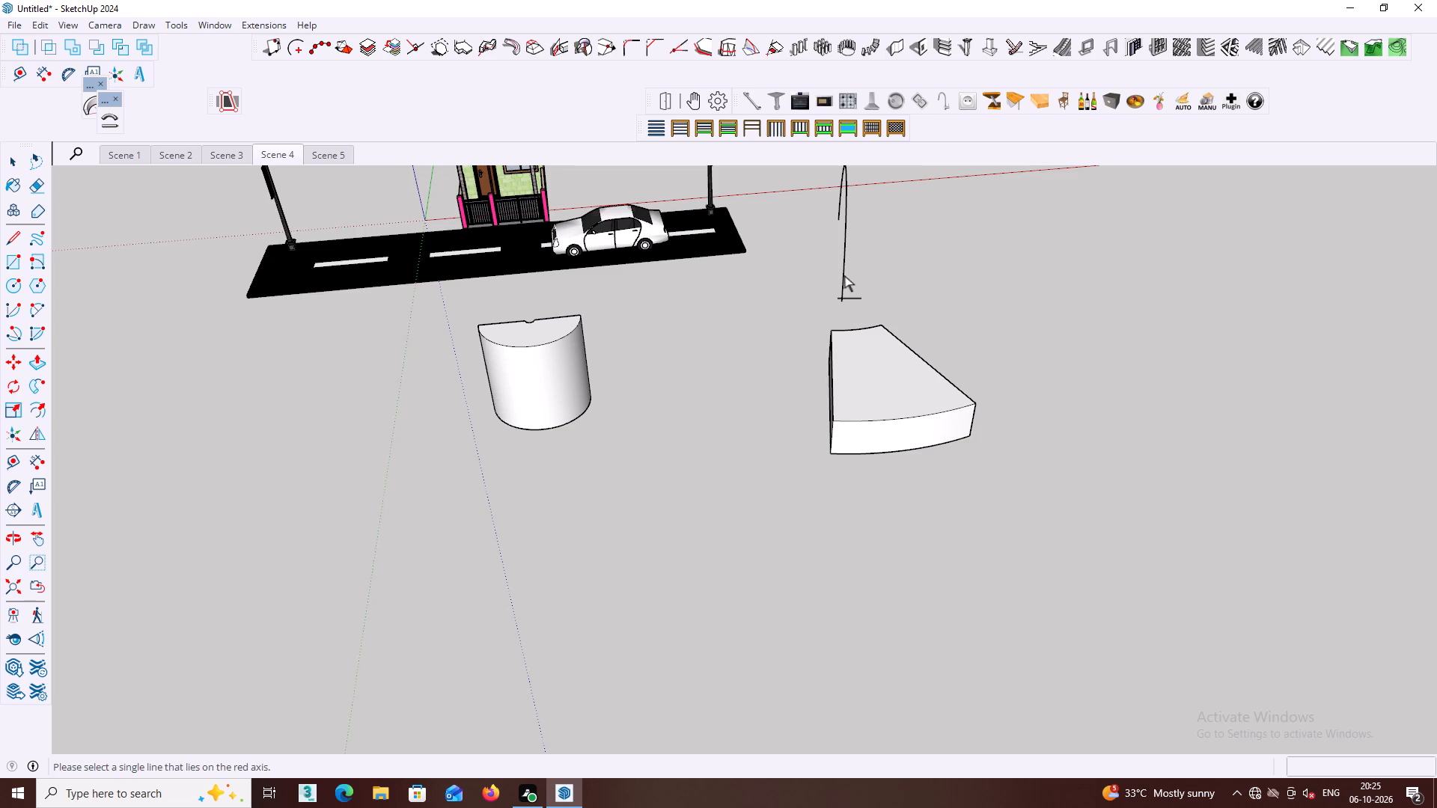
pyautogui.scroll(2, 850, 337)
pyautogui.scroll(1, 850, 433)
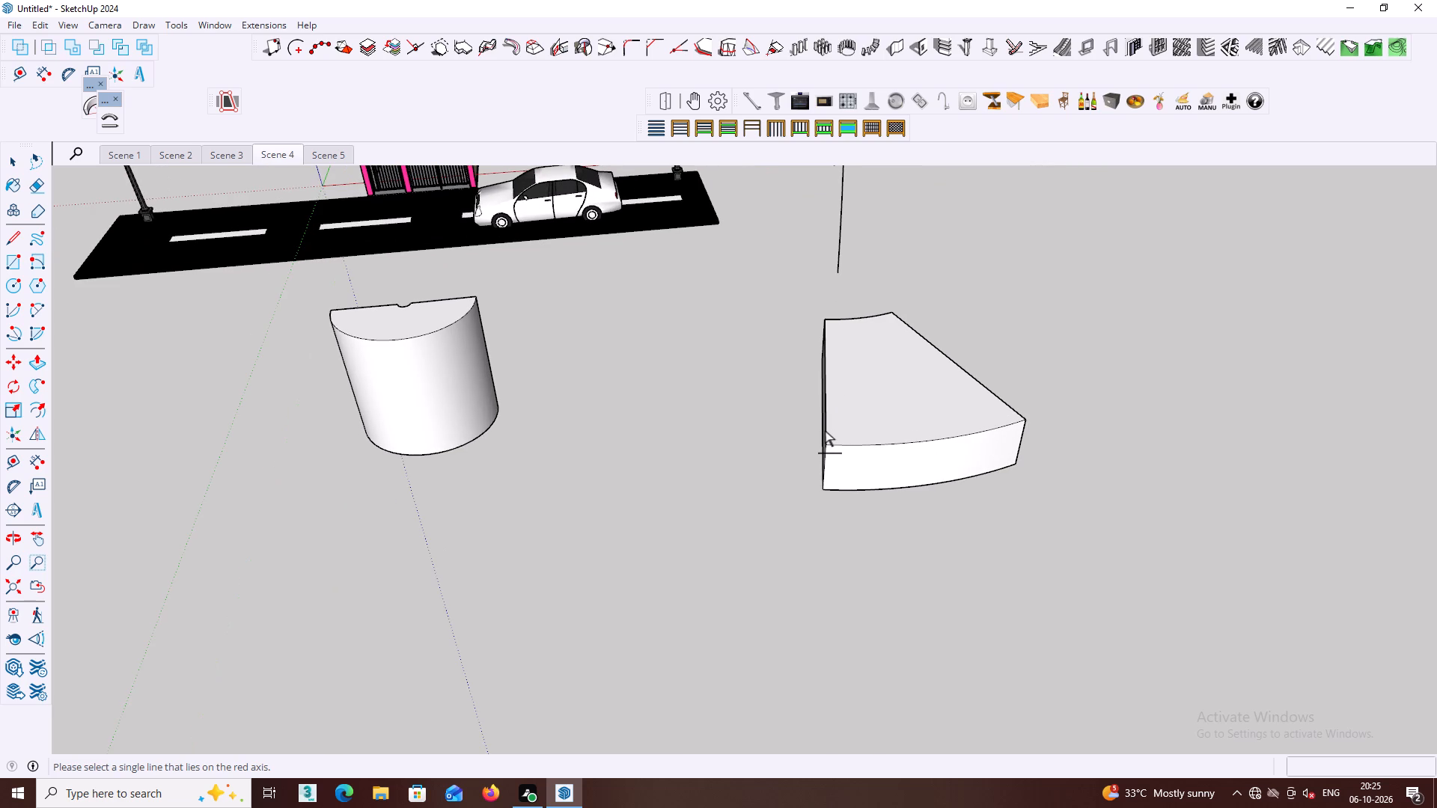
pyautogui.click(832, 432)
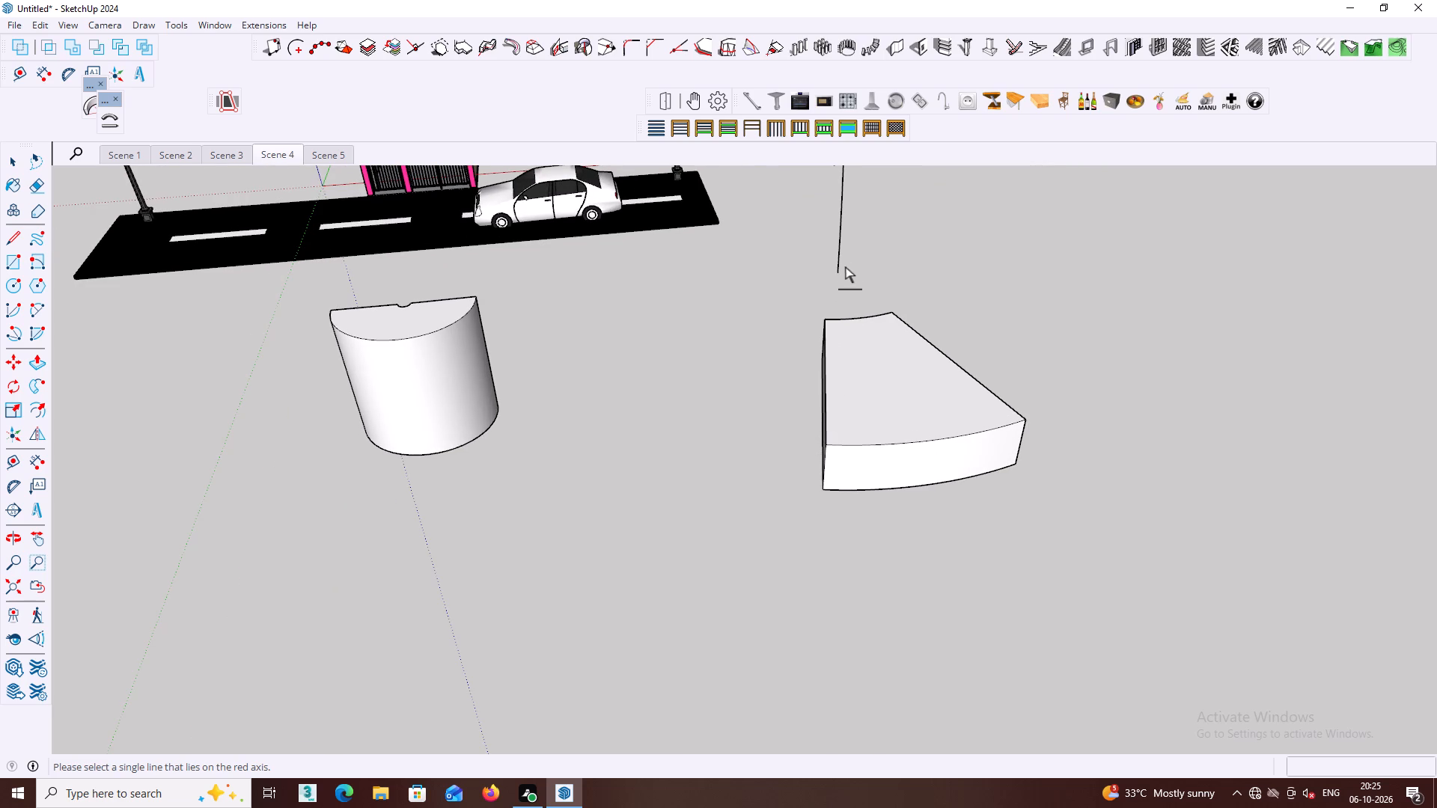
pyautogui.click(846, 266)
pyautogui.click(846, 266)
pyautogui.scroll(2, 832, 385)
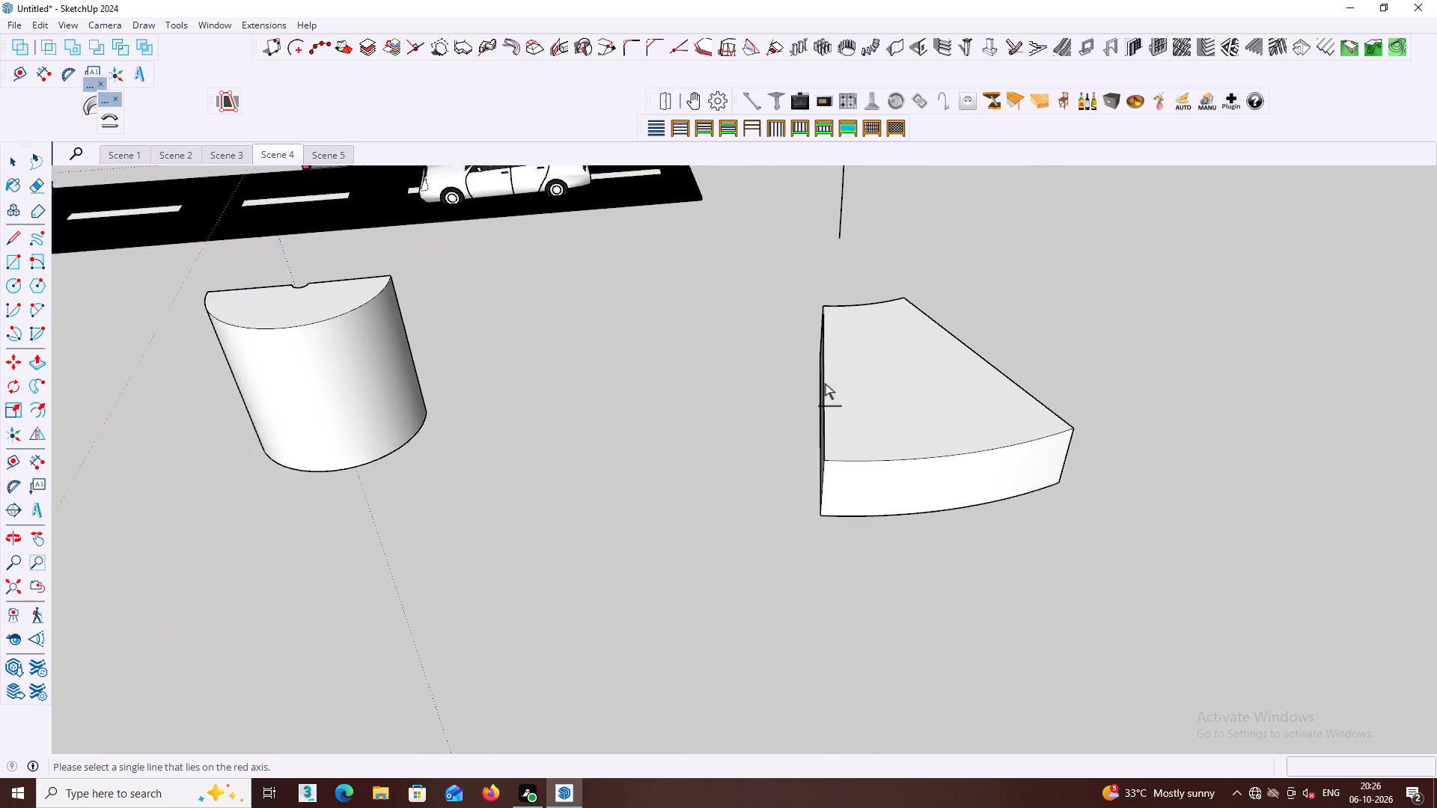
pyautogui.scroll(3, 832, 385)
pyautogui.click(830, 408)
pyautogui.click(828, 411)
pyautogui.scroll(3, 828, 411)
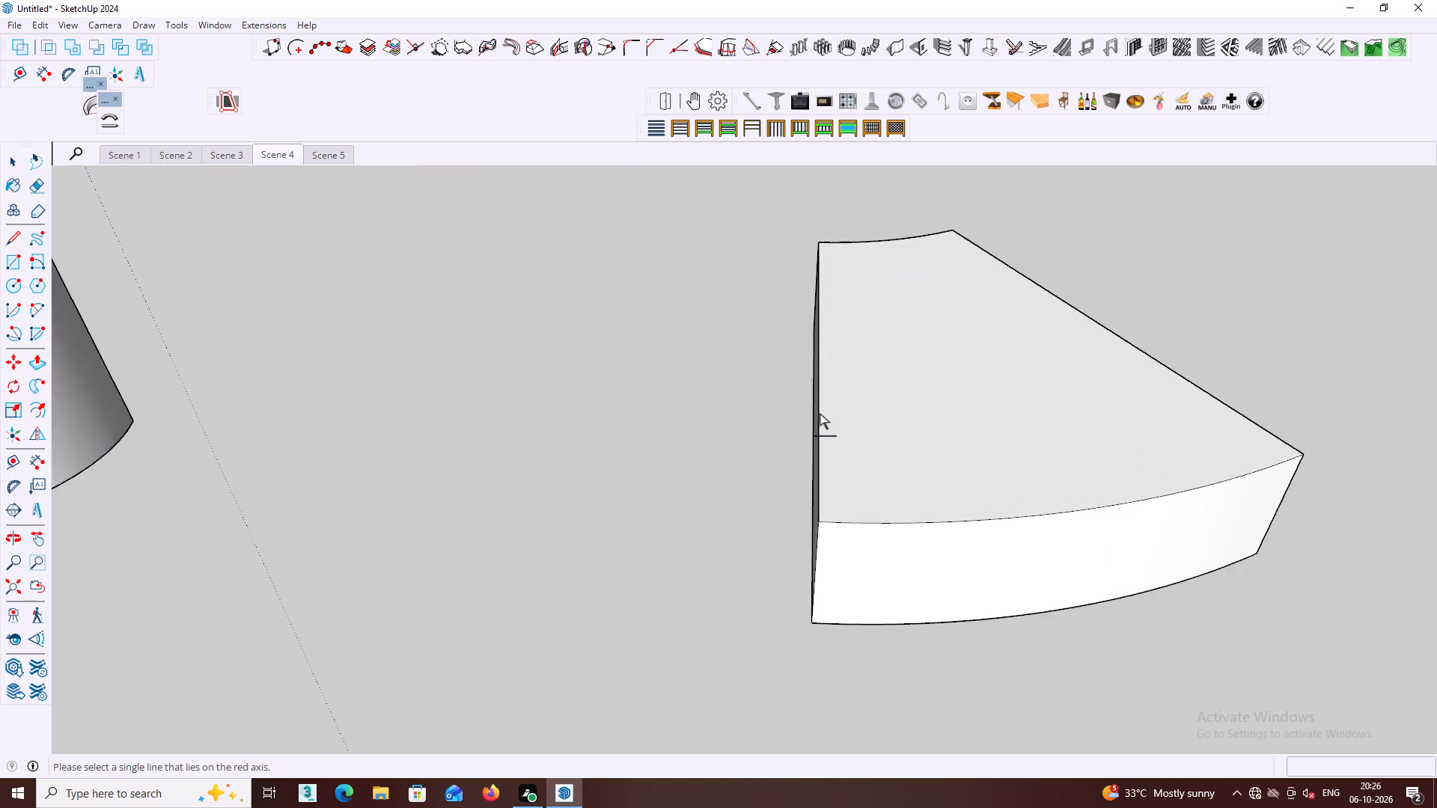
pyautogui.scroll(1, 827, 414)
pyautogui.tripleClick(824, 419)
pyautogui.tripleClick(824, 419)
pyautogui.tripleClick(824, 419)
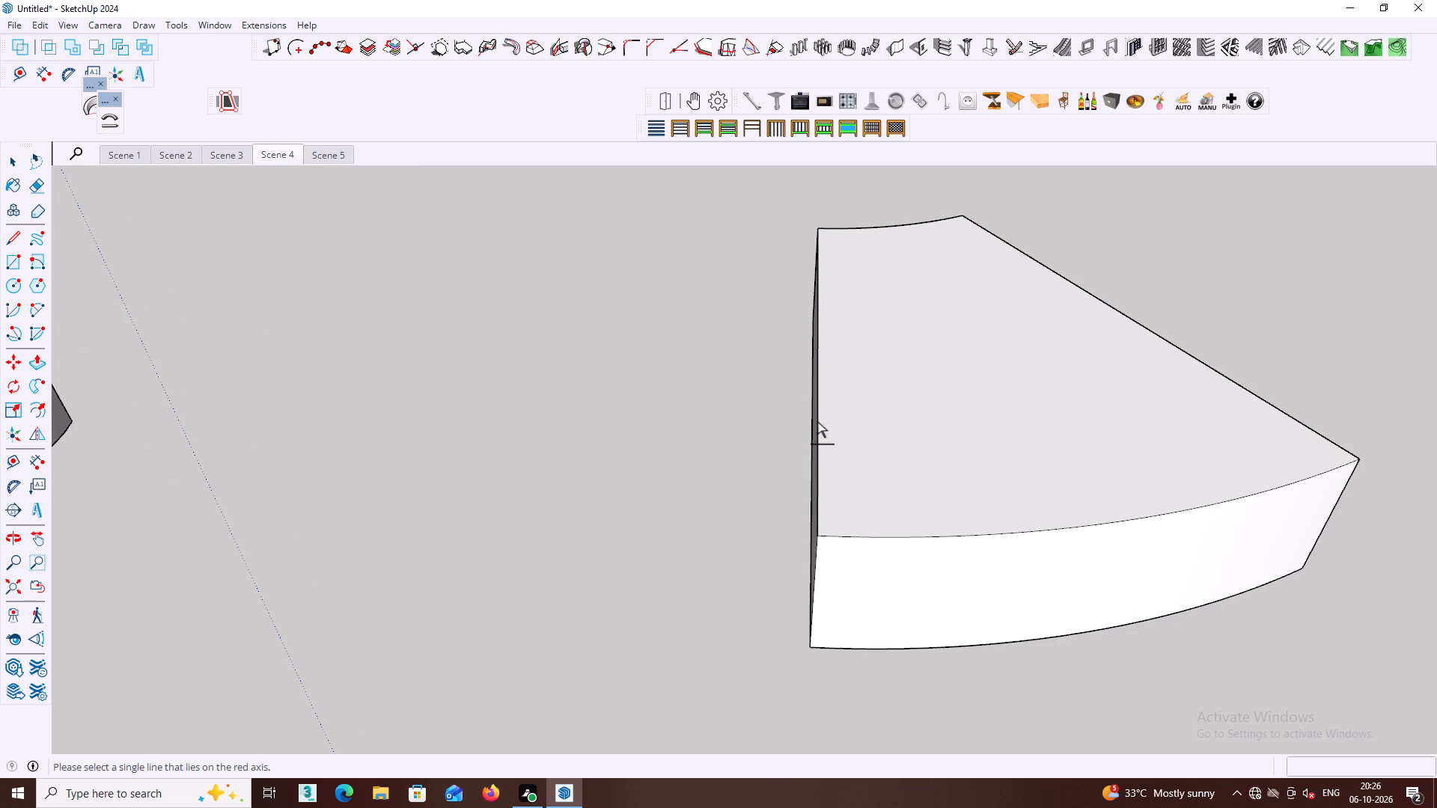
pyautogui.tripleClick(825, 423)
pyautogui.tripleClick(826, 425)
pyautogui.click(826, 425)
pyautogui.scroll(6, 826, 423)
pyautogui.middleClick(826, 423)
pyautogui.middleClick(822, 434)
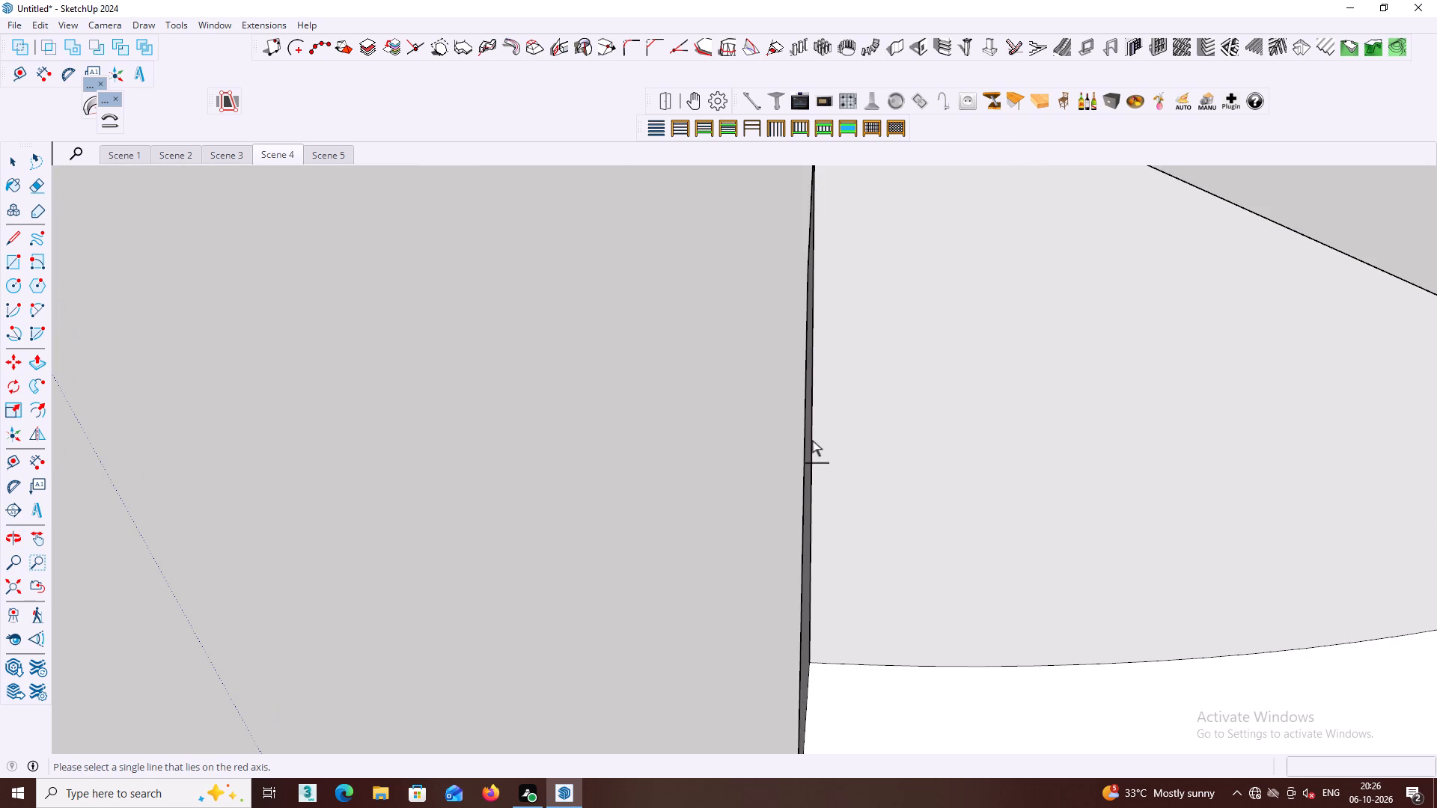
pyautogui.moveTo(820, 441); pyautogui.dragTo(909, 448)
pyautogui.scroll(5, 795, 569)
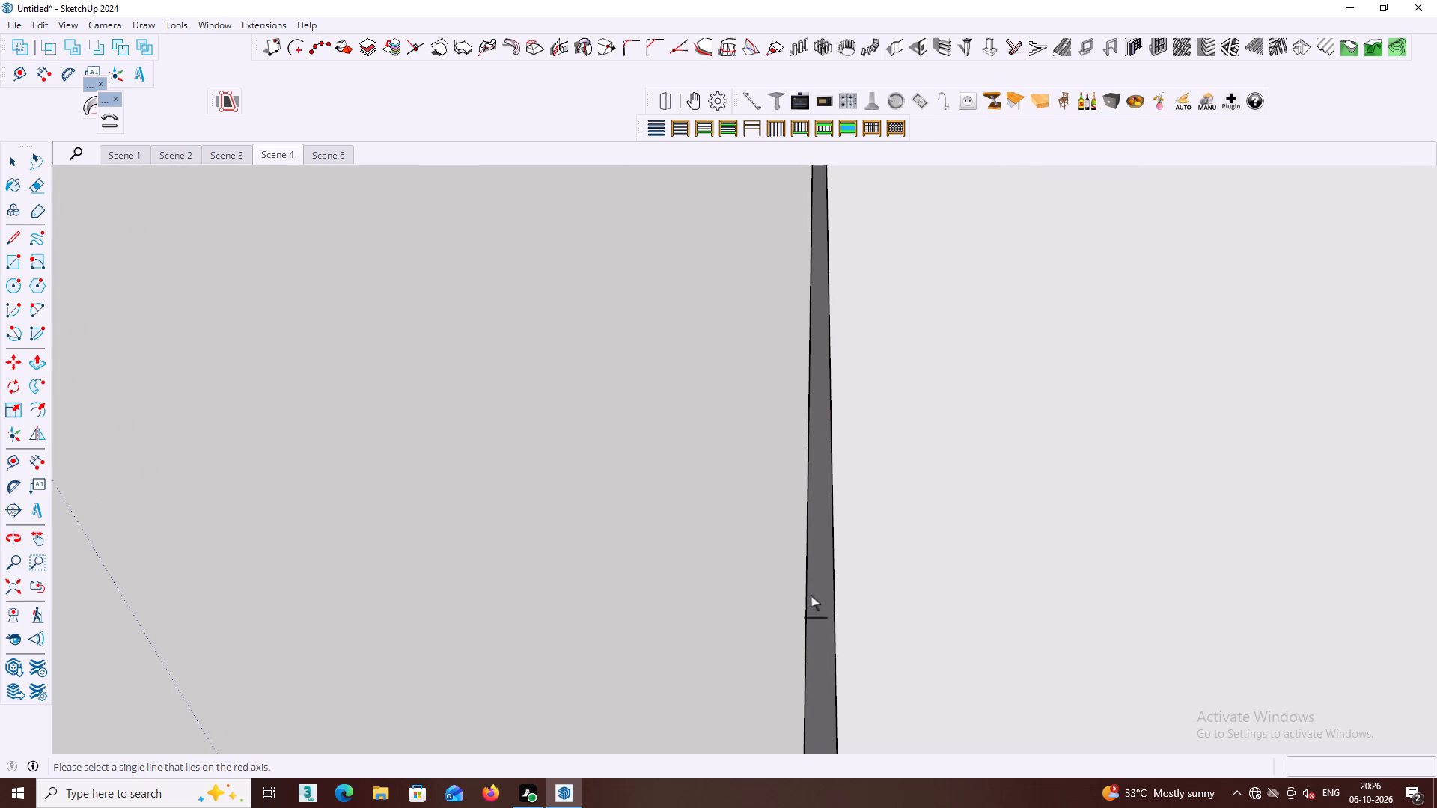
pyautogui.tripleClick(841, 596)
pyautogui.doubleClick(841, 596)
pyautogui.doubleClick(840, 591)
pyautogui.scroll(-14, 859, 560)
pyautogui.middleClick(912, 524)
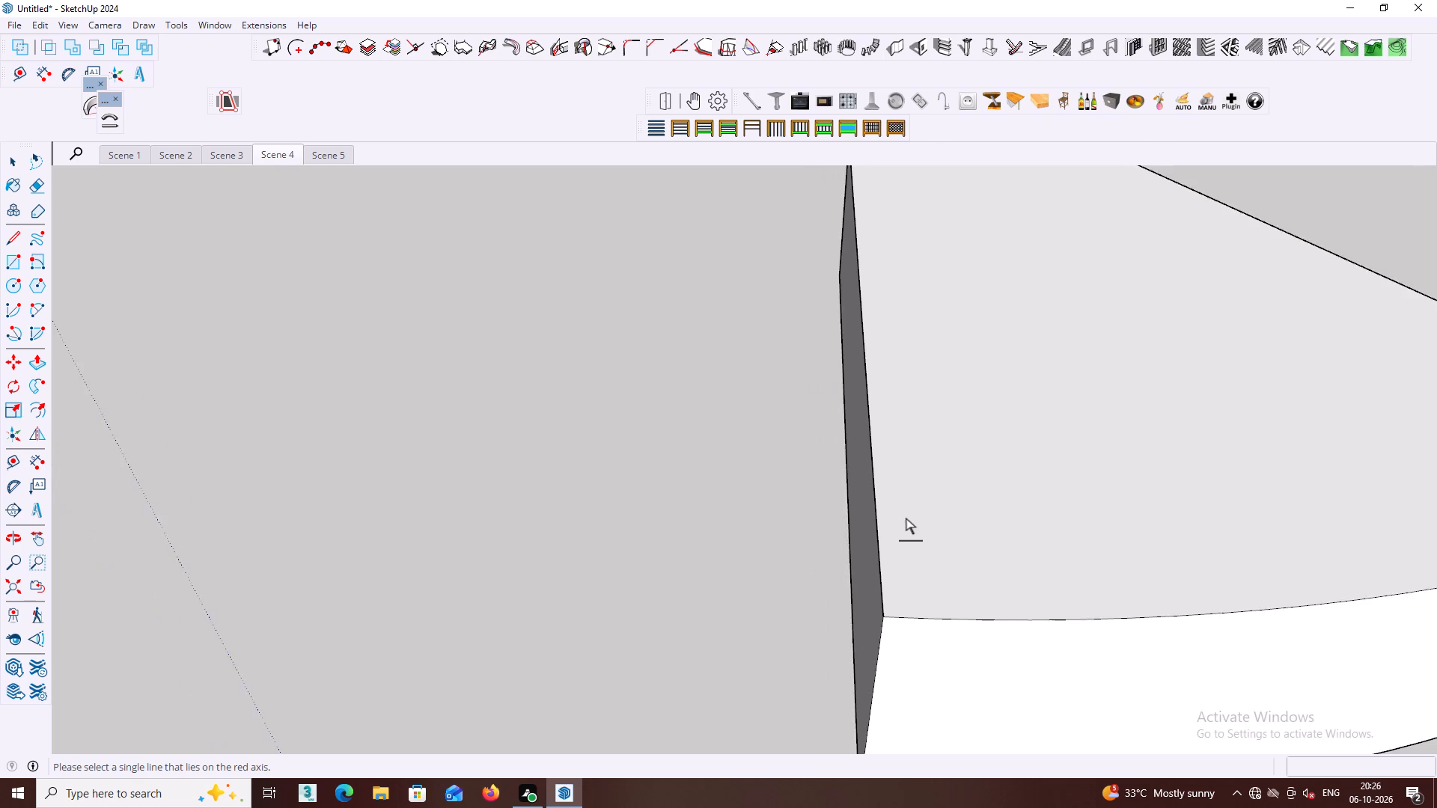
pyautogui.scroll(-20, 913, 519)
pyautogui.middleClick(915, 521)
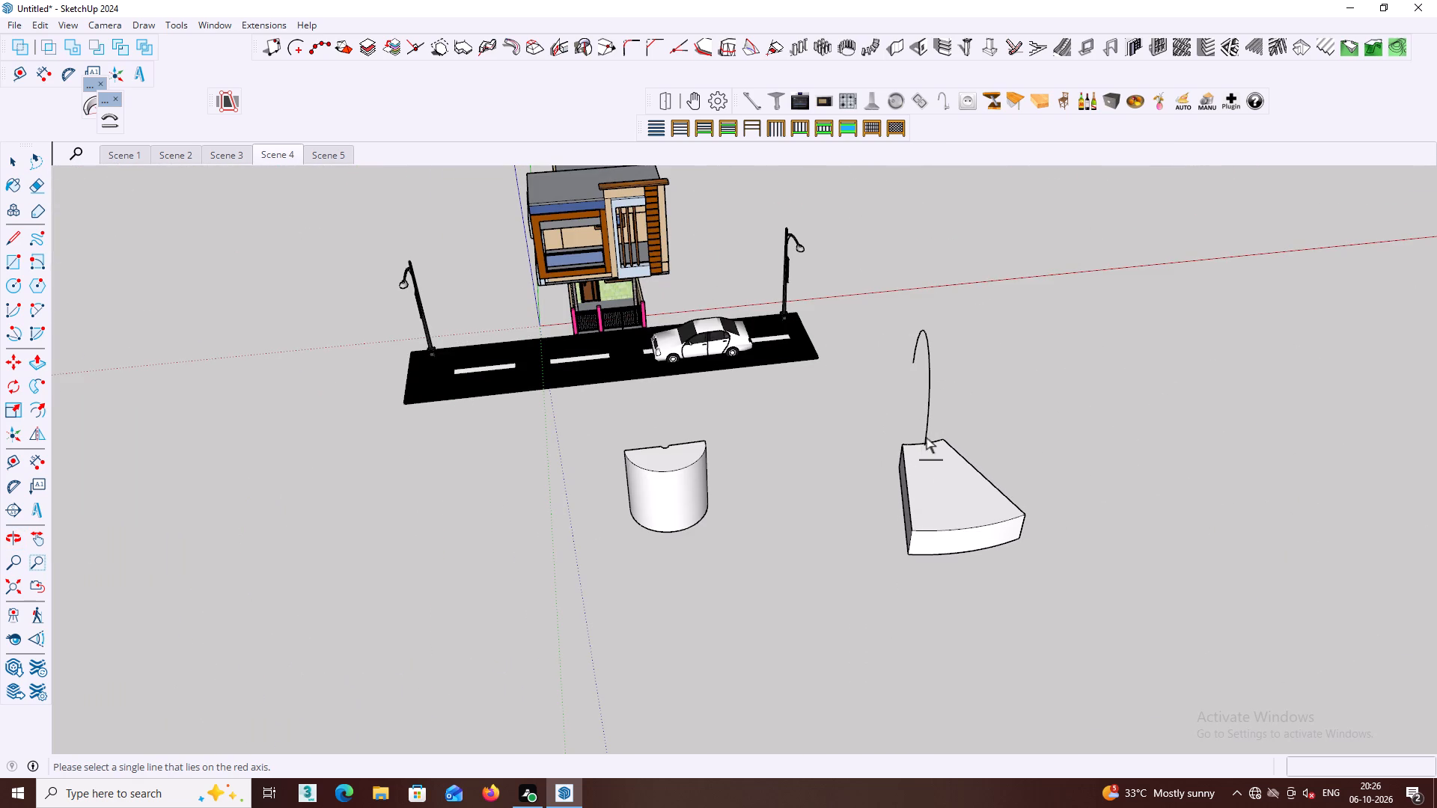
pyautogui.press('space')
# Delete the upright arc above the wedge block.
pyautogui.click(931, 376)
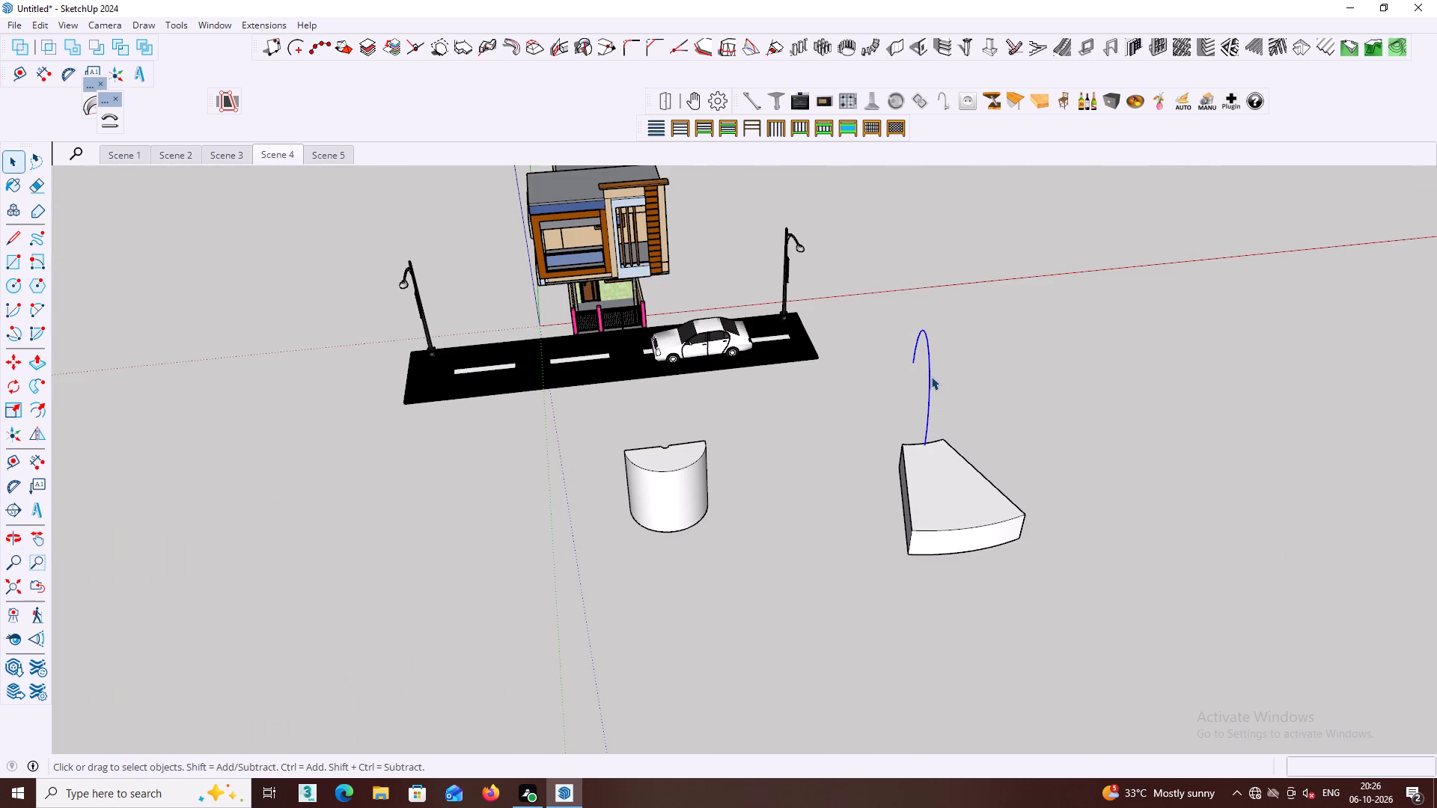
pyautogui.press('Delete')
# Draw a line about 16' 11" long over the wedge block's straight top side edge, from its outer to its inner corner.
pyautogui.moveTo(866, 495); pyautogui.dragTo(866, 609, button='middle')
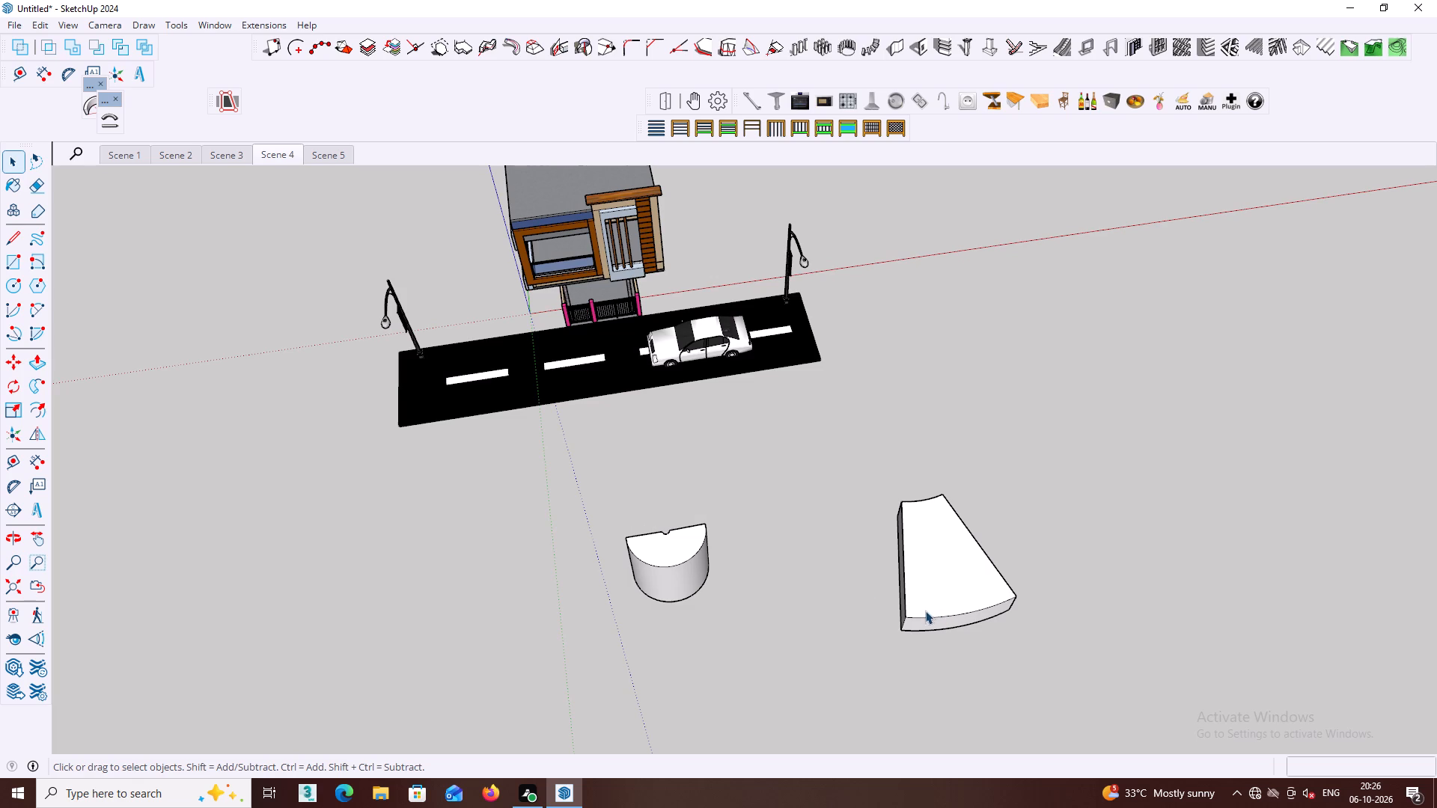
pyautogui.press('l')
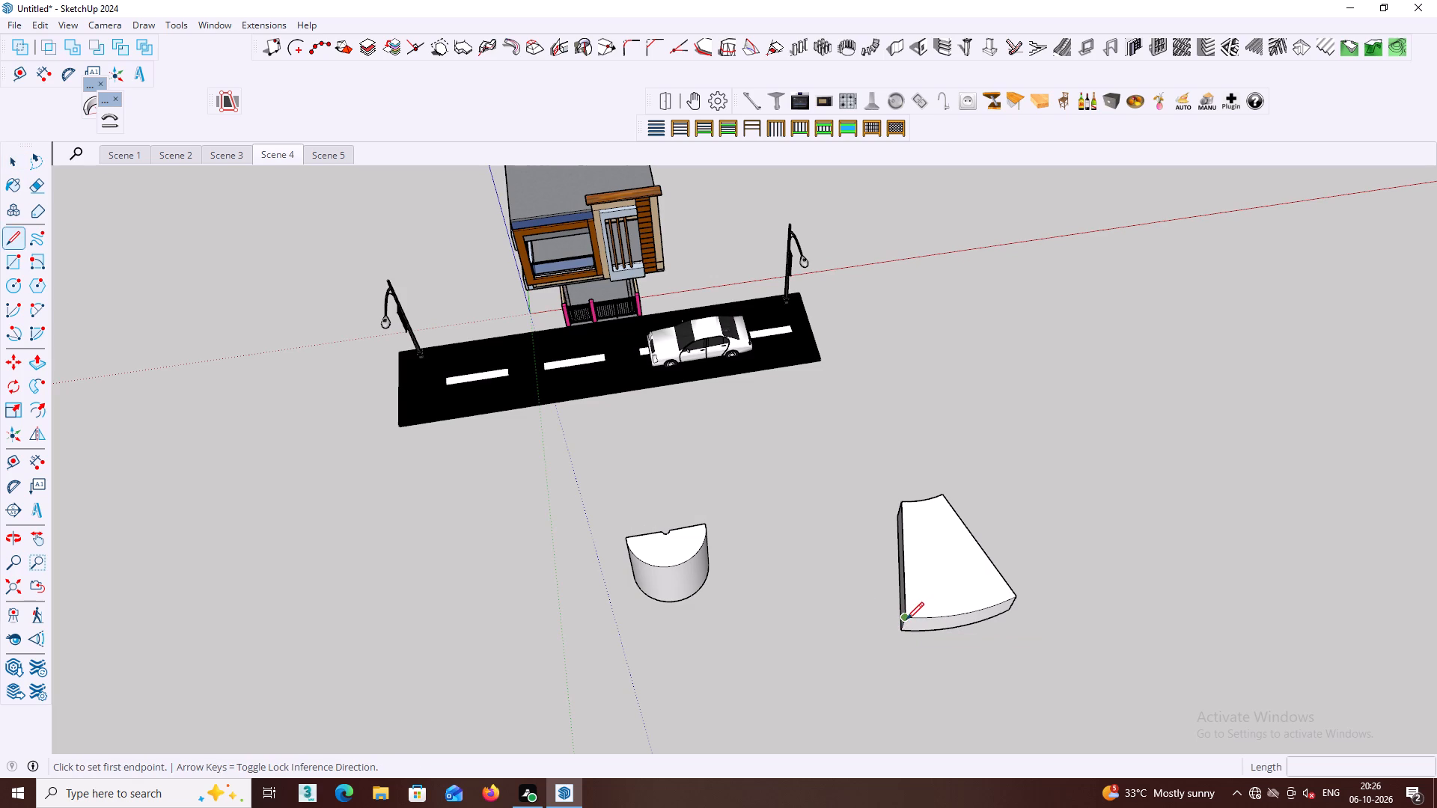
pyautogui.click(906, 618)
pyautogui.click(905, 502)
pyautogui.press('space')
# Copy the new edge line from its midpoint up above the wedge block.
pyautogui.moveTo(906, 589); pyautogui.dragTo(900, 509, button='middle')
pyautogui.scroll(2, 900, 529)
pyautogui.click(905, 533)
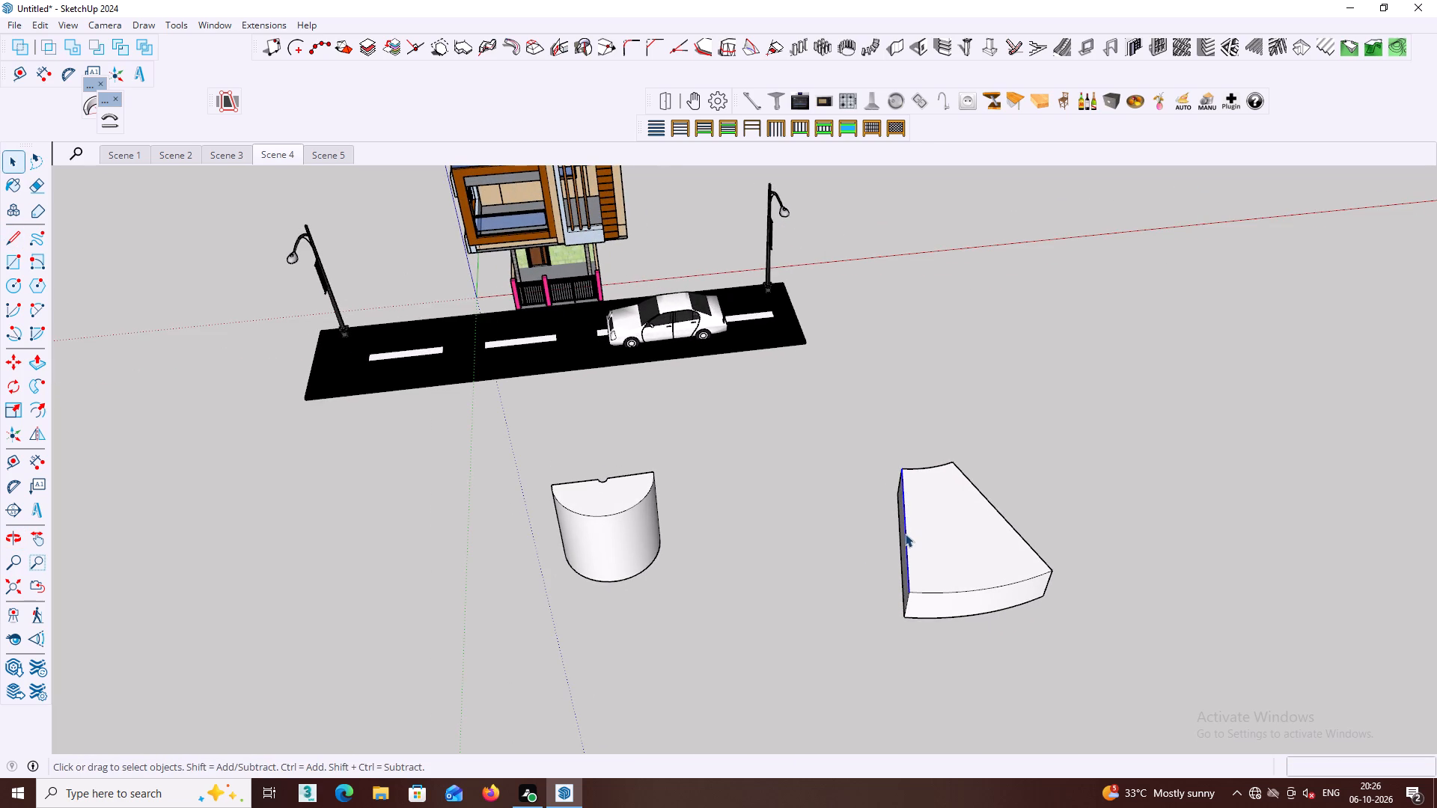
pyautogui.press('m')
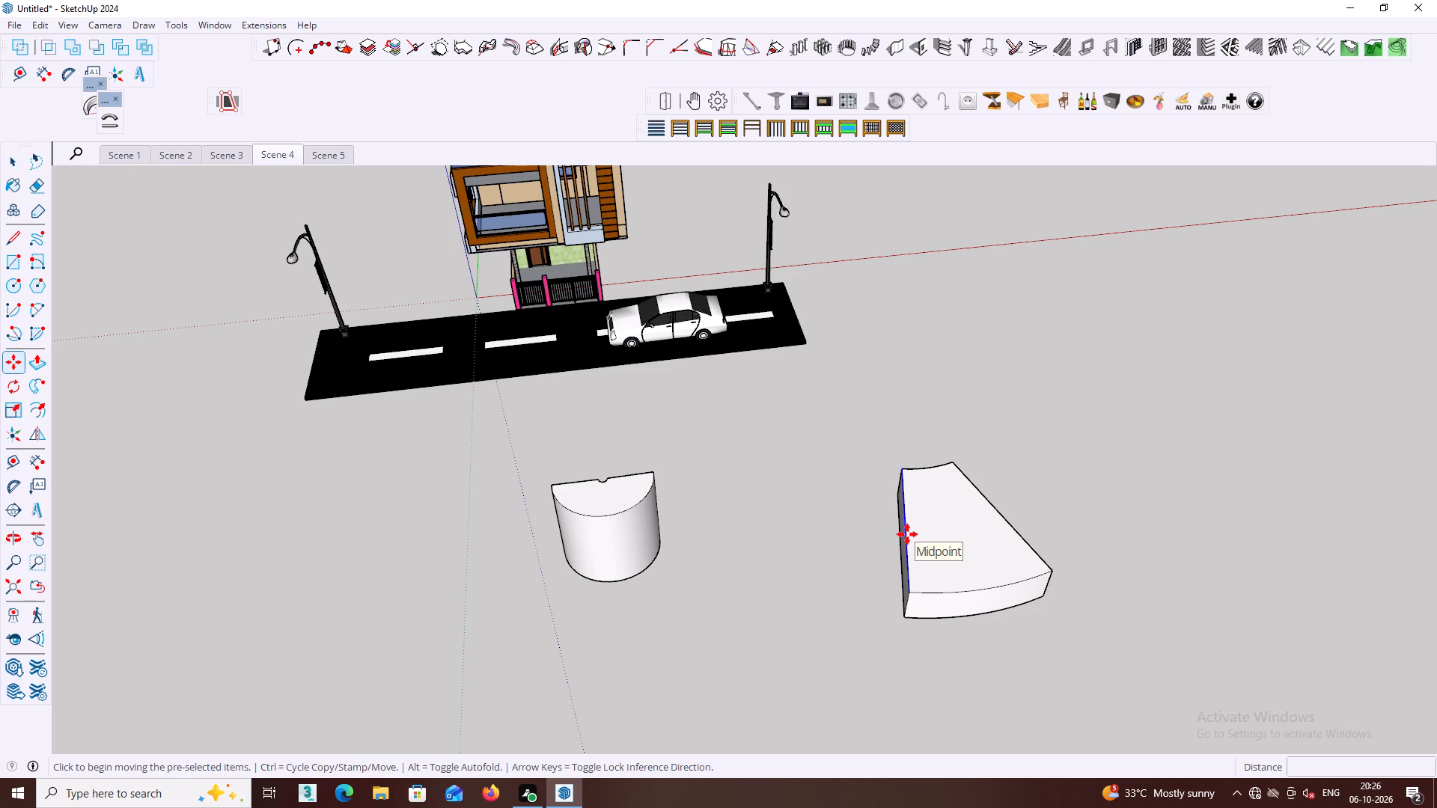
pyautogui.click(907, 534)
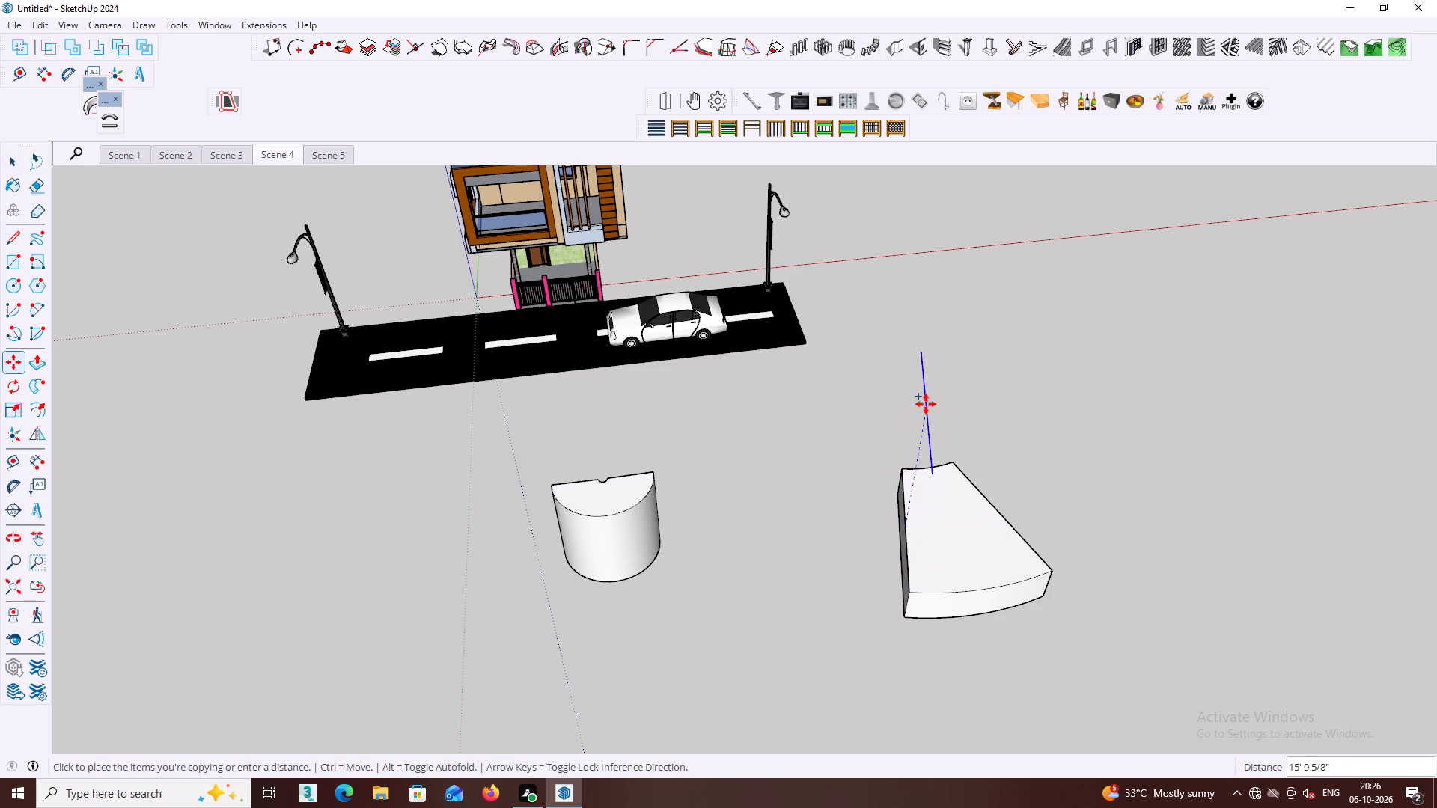
pyautogui.click(925, 347)
pyautogui.press('space')
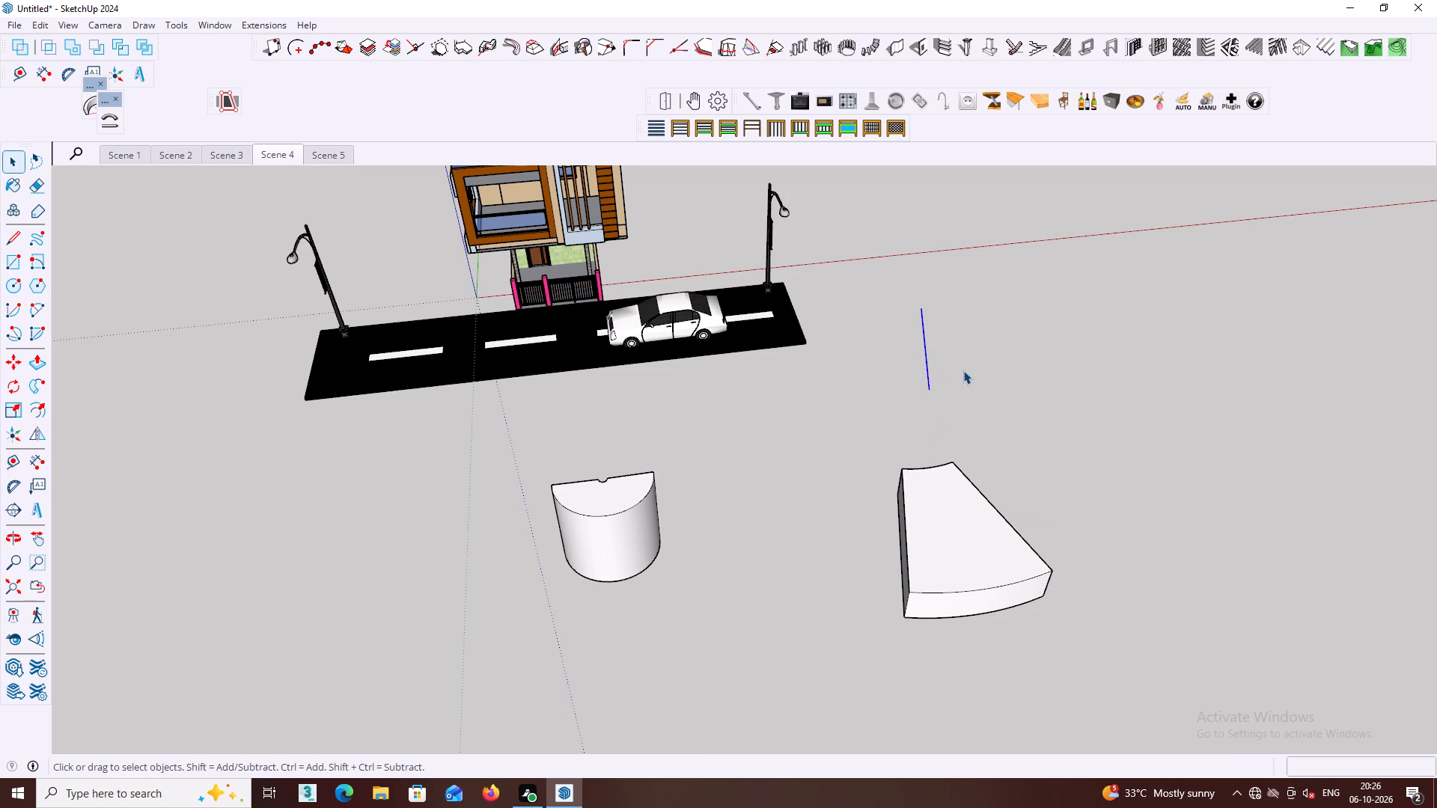
# Draw an upright two-point arc across the copied line's ends, bulging upward along the blue axis.
pyautogui.moveTo(961, 370); pyautogui.dragTo(961, 385, button='middle')
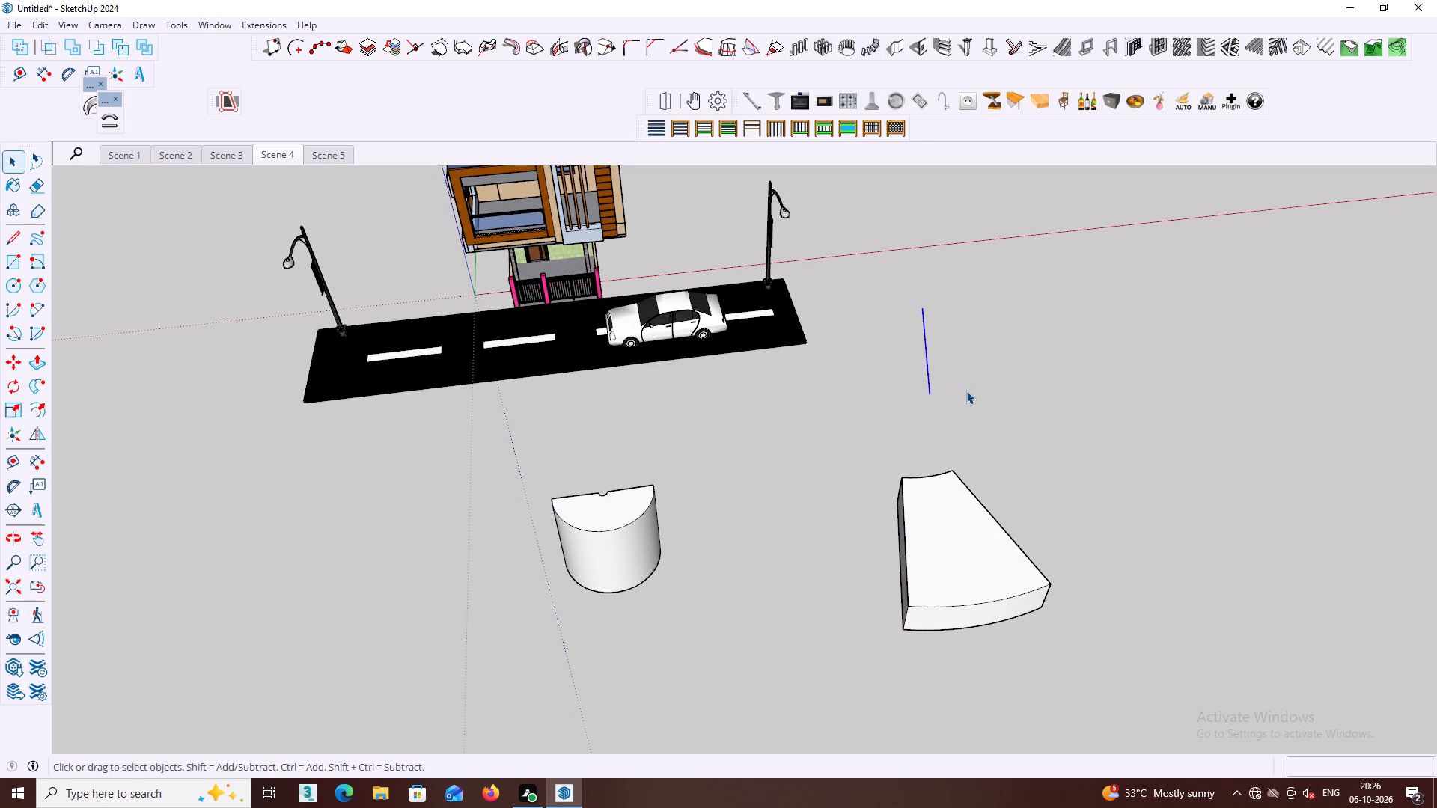
pyautogui.press('a')
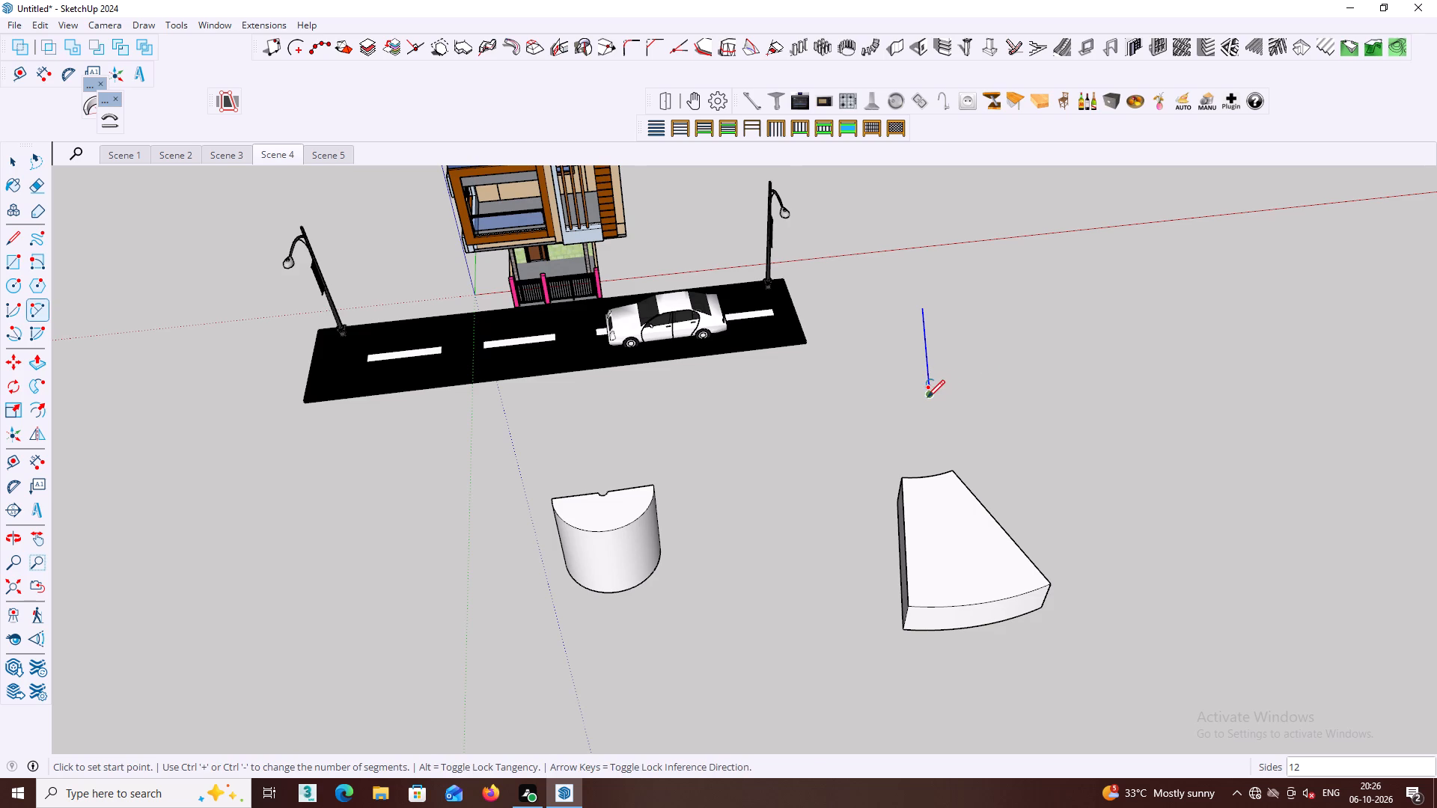
pyautogui.click(927, 397)
pyautogui.click(924, 306)
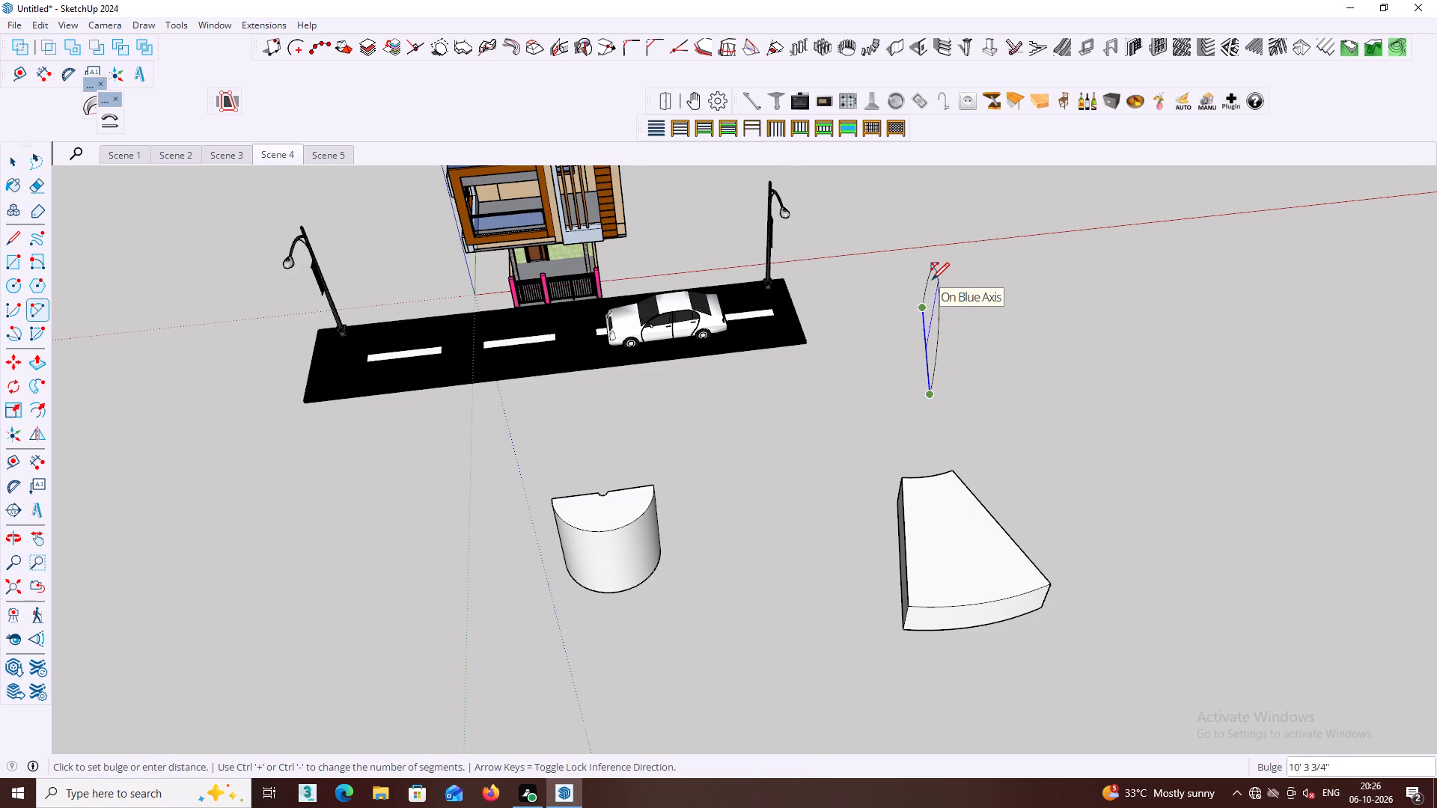
pyautogui.press('Up')
pyautogui.click(941, 253)
pyautogui.press('space')
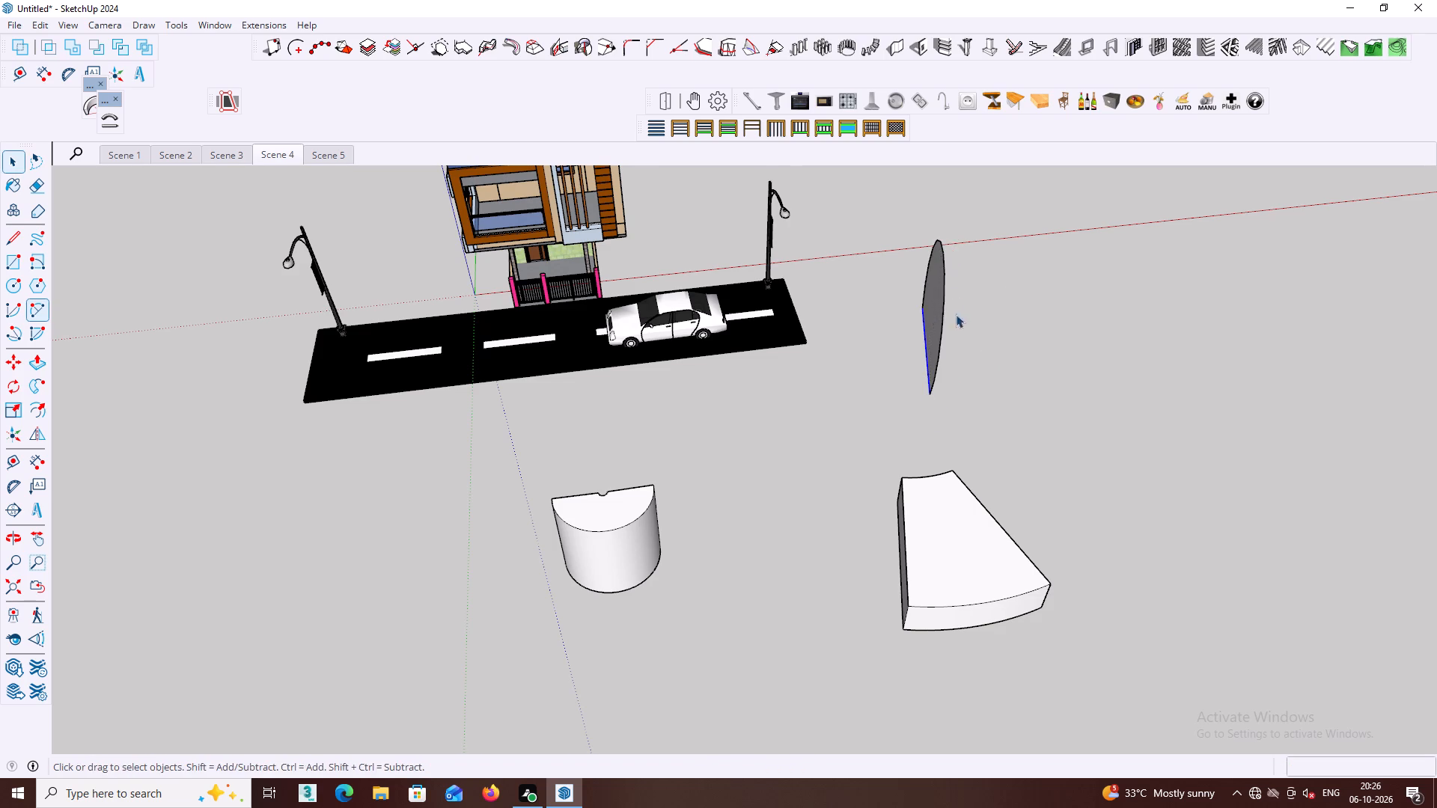
# Remove the new arc's face and its straight base line, keeping only the curve above the wedge block.
pyautogui.moveTo(965, 313); pyautogui.dragTo(902, 298, button='middle')
pyautogui.scroll(1, 942, 317)
pyautogui.moveTo(942, 316); pyautogui.dragTo(852, 260, button='middle')
pyautogui.click(940, 324)
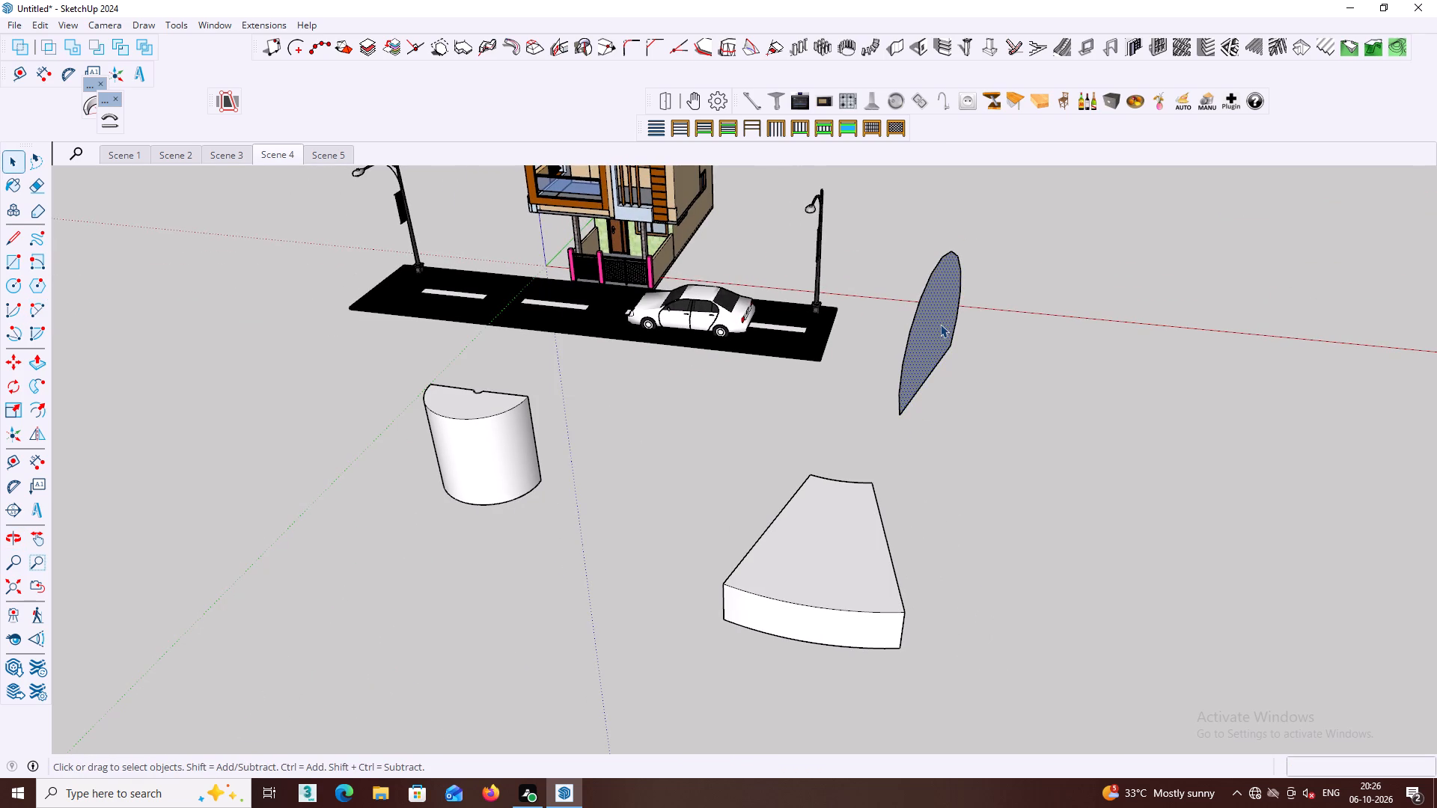
pyautogui.hotkey('ctrl', 'x')
pyautogui.press('space')
pyautogui.click(925, 377)
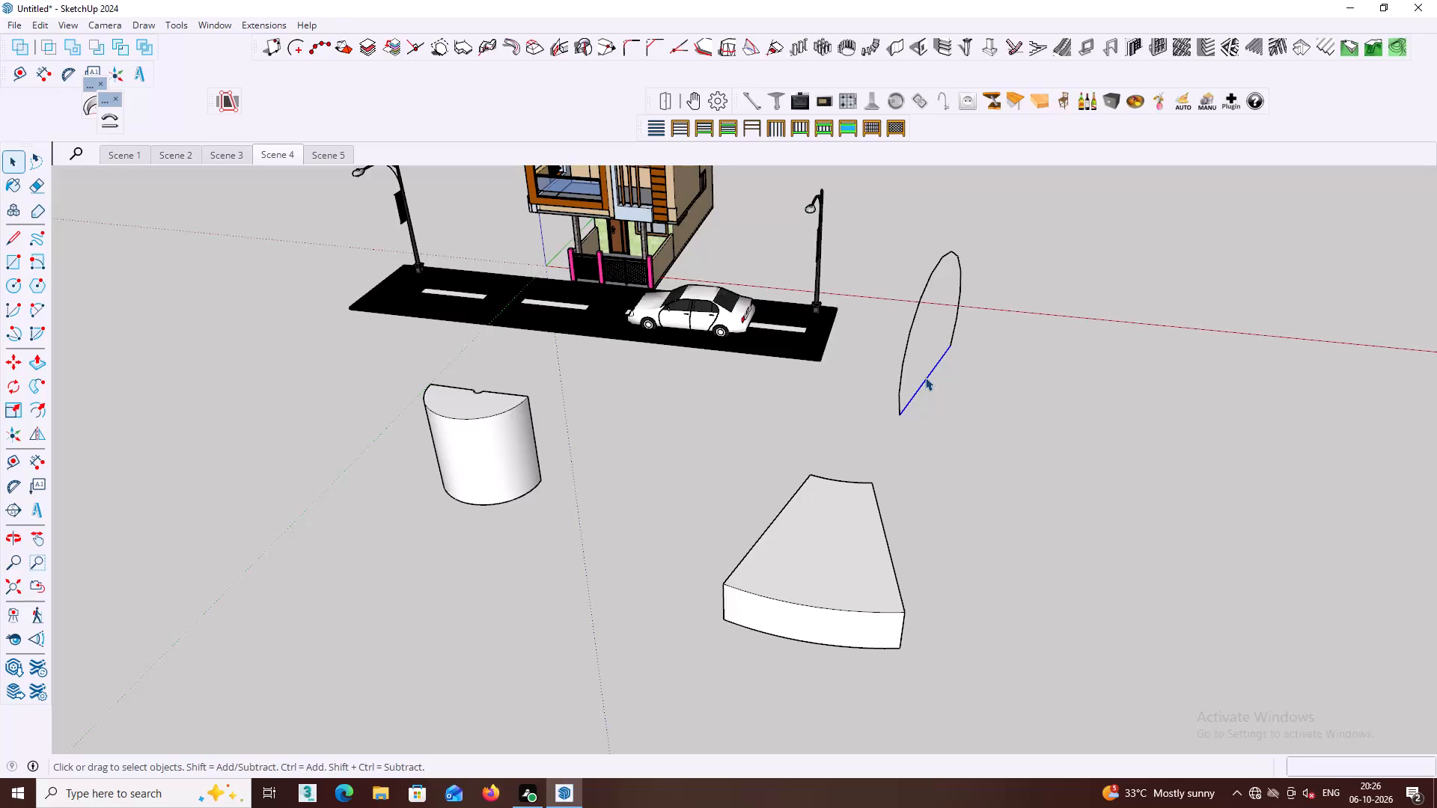
pyautogui.press('Delete')
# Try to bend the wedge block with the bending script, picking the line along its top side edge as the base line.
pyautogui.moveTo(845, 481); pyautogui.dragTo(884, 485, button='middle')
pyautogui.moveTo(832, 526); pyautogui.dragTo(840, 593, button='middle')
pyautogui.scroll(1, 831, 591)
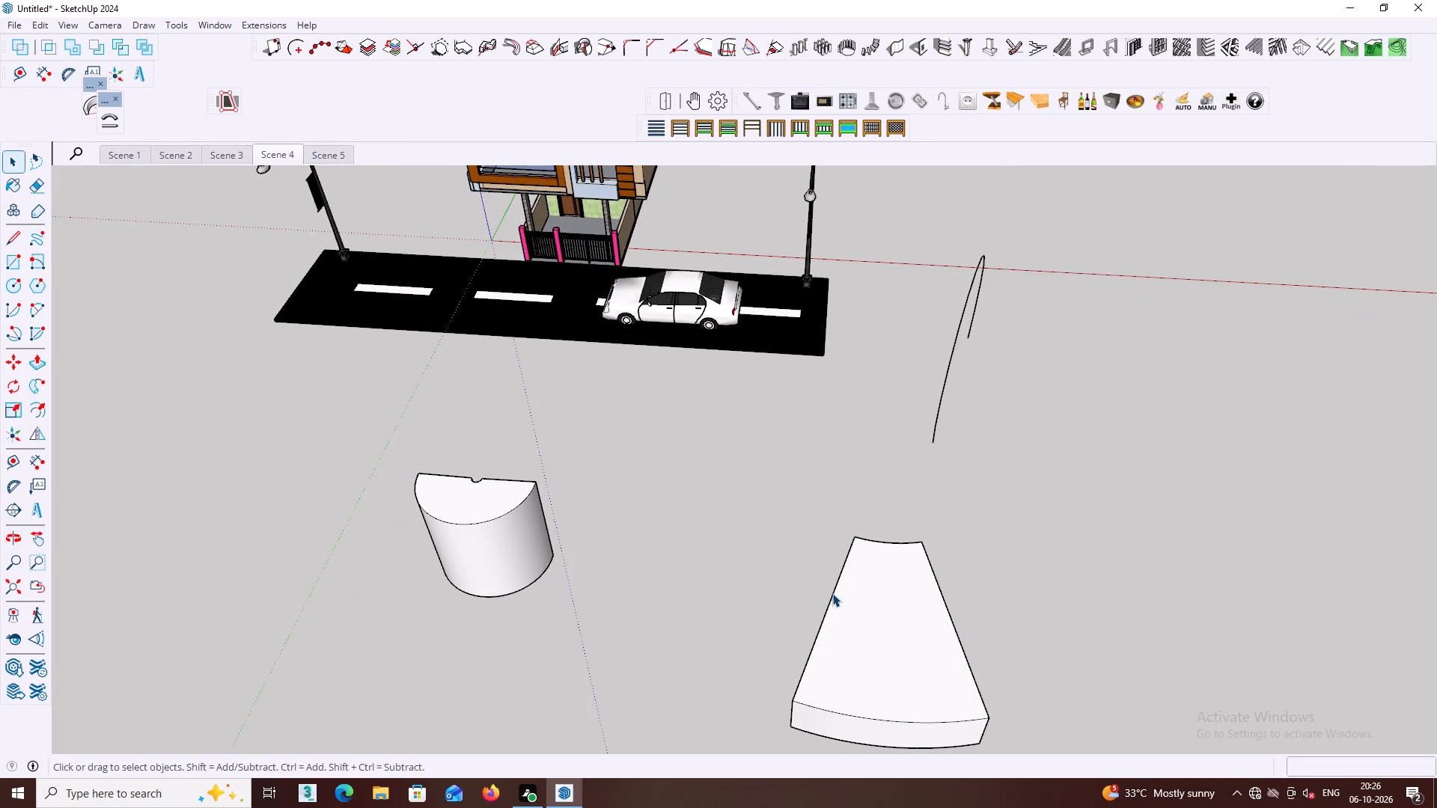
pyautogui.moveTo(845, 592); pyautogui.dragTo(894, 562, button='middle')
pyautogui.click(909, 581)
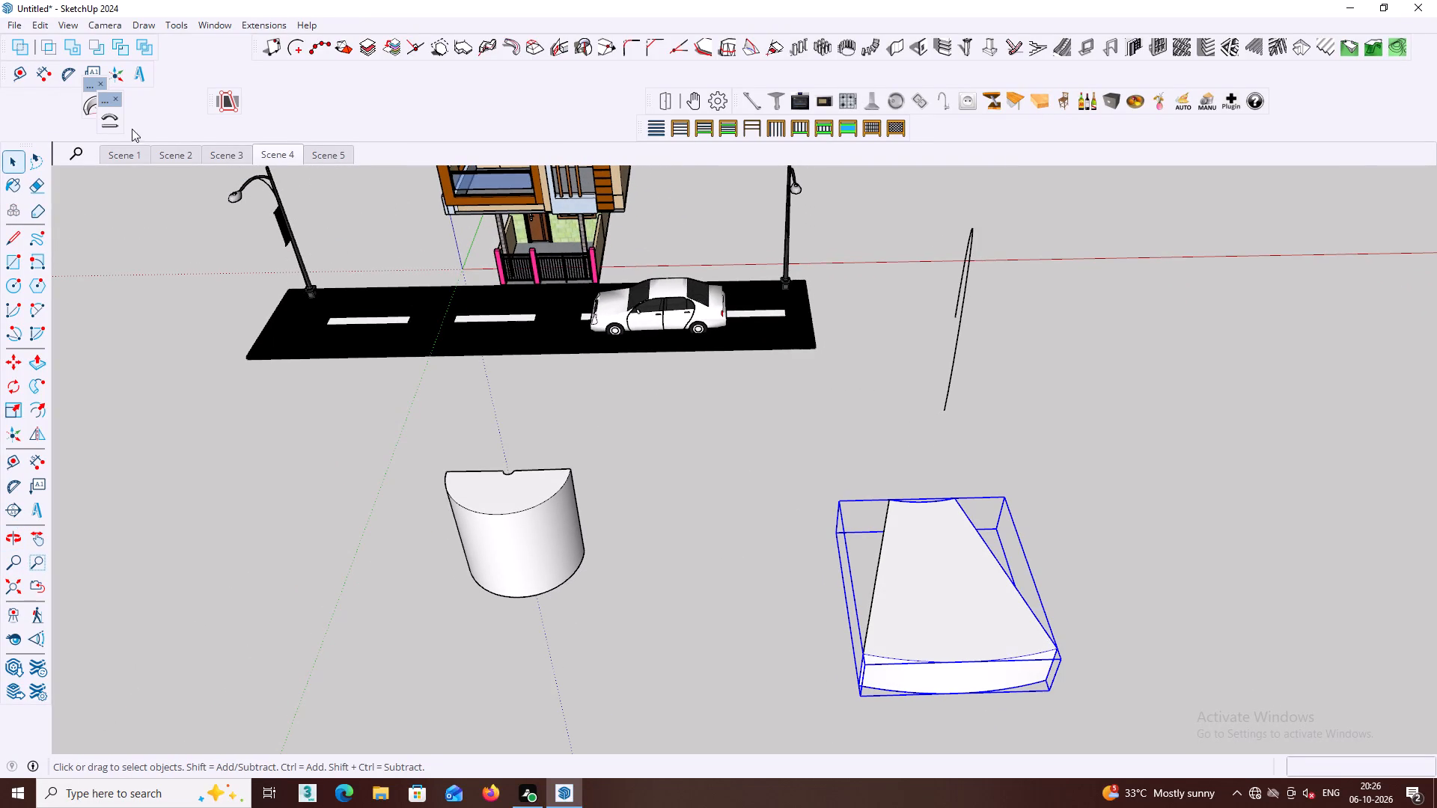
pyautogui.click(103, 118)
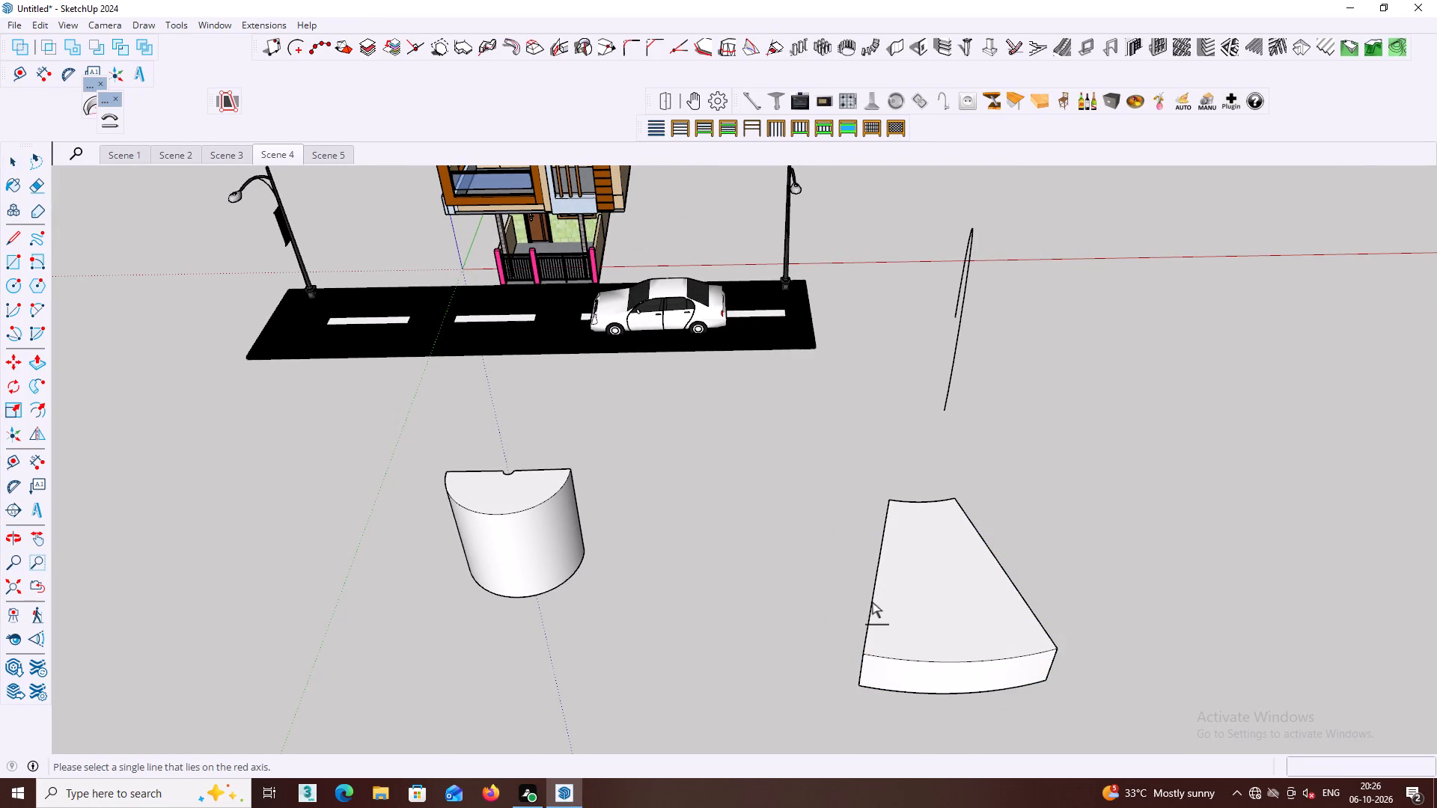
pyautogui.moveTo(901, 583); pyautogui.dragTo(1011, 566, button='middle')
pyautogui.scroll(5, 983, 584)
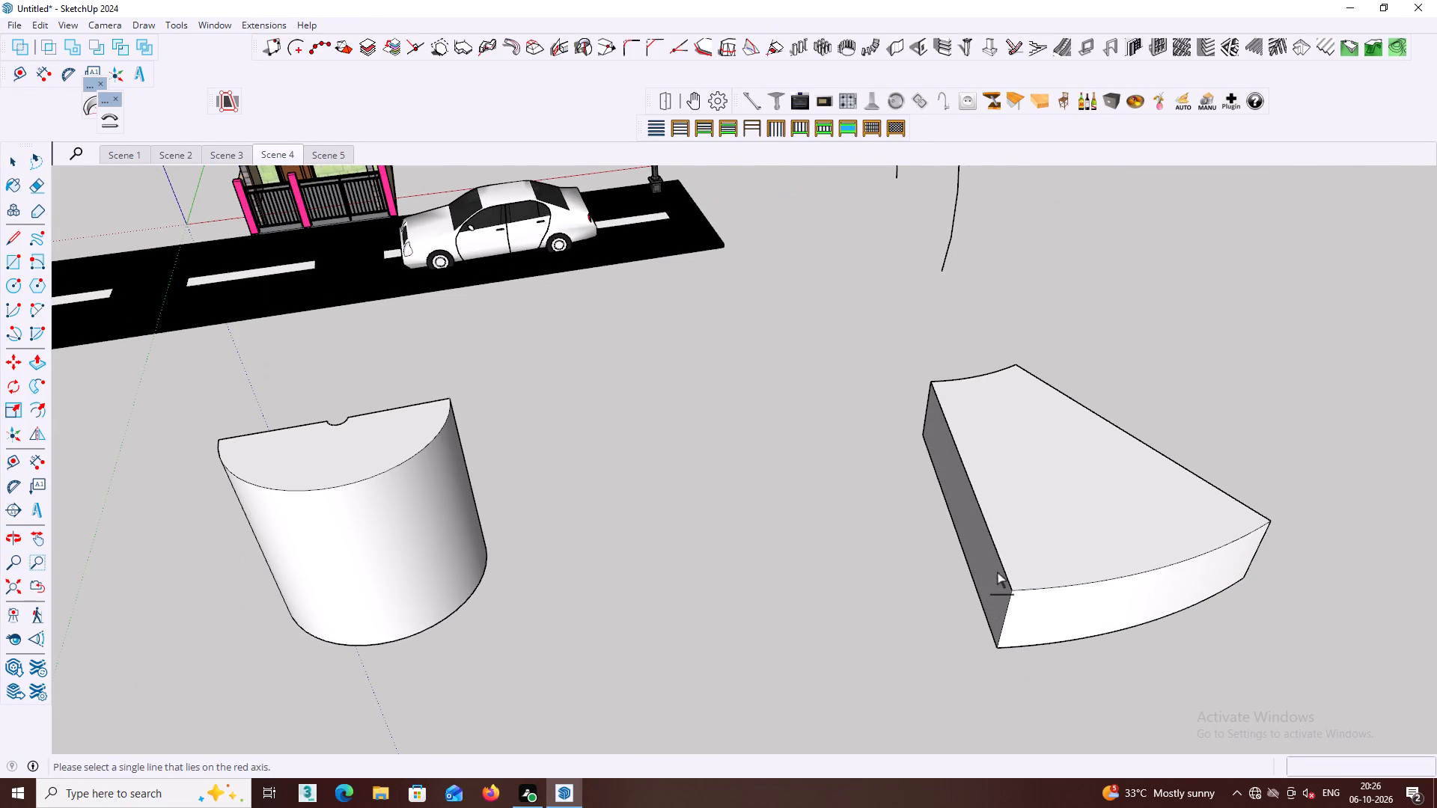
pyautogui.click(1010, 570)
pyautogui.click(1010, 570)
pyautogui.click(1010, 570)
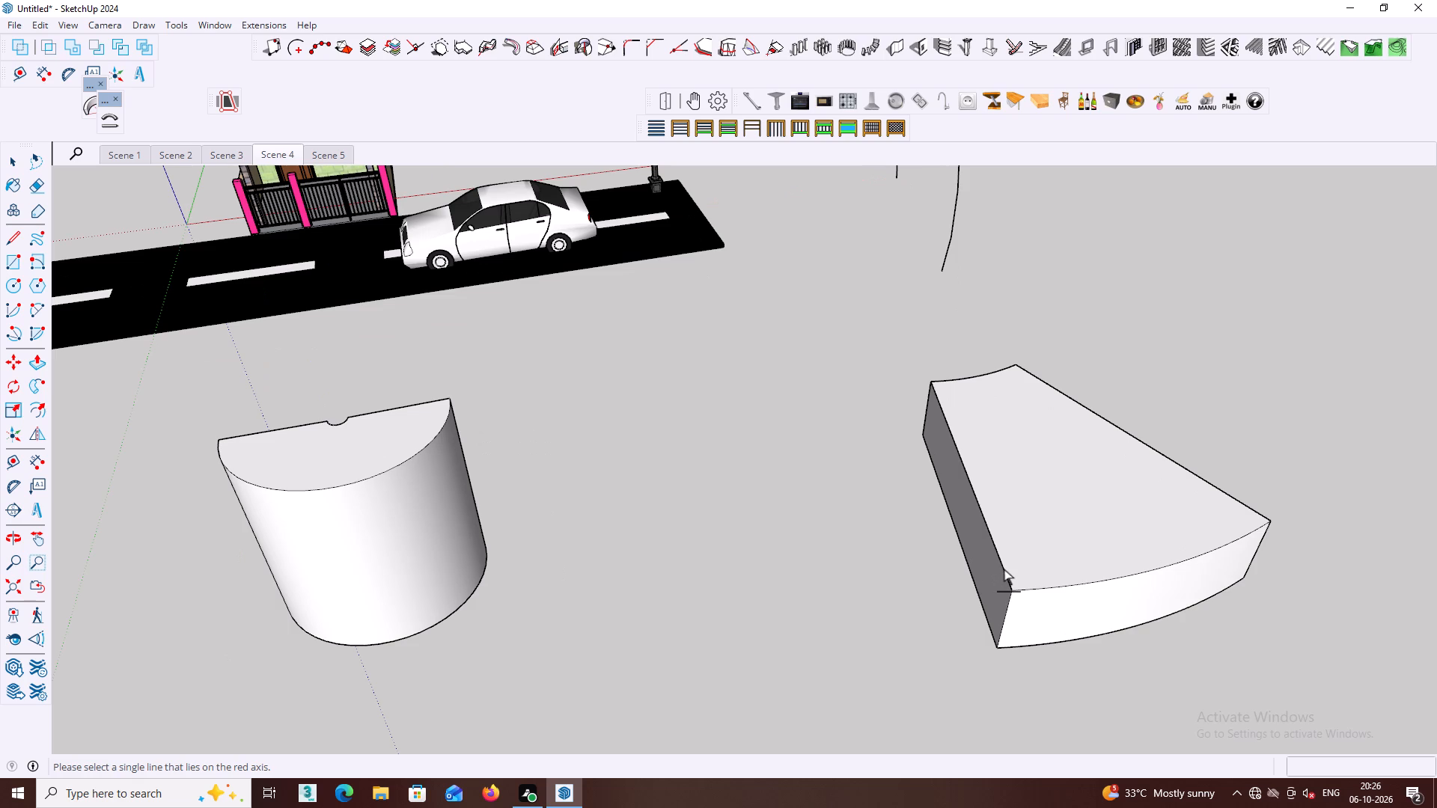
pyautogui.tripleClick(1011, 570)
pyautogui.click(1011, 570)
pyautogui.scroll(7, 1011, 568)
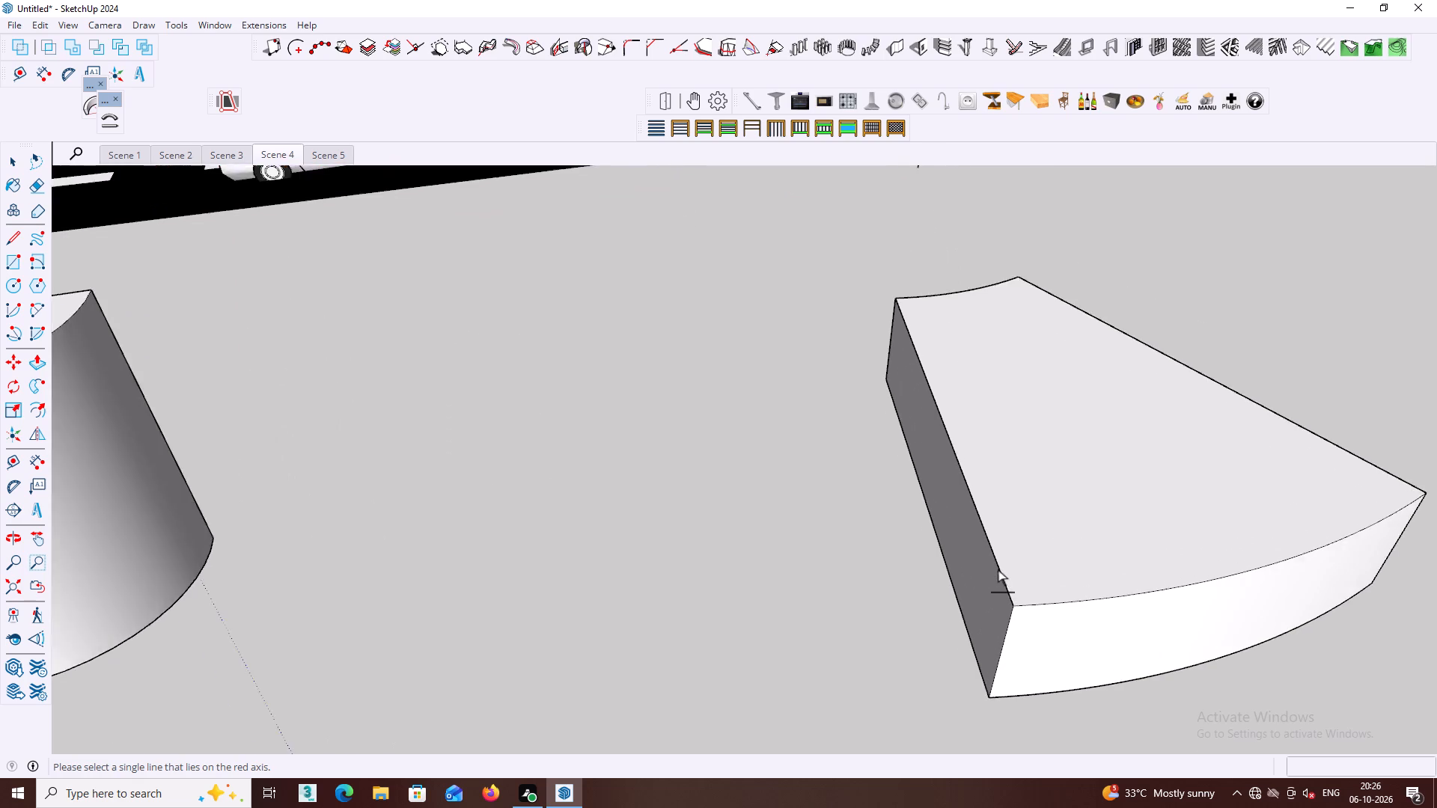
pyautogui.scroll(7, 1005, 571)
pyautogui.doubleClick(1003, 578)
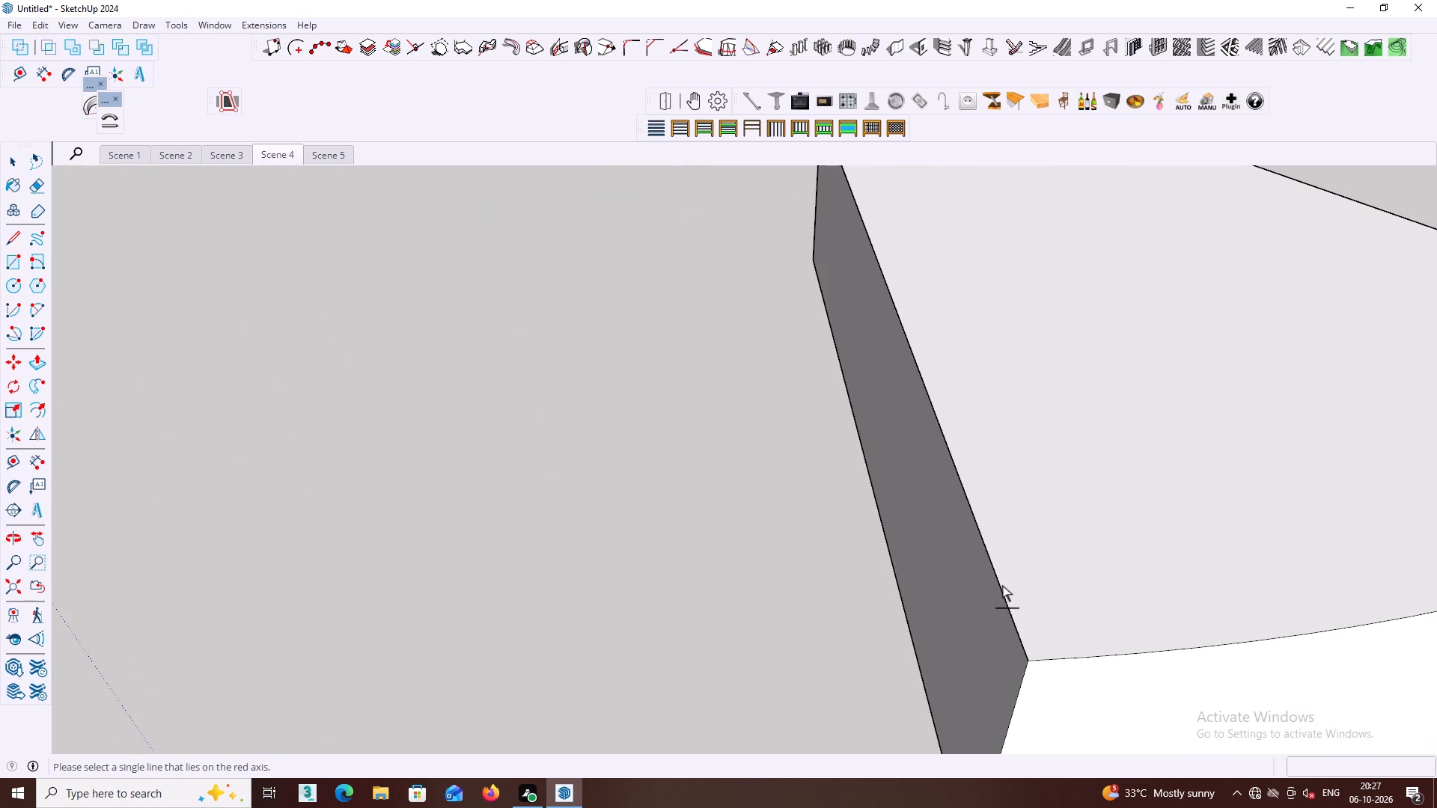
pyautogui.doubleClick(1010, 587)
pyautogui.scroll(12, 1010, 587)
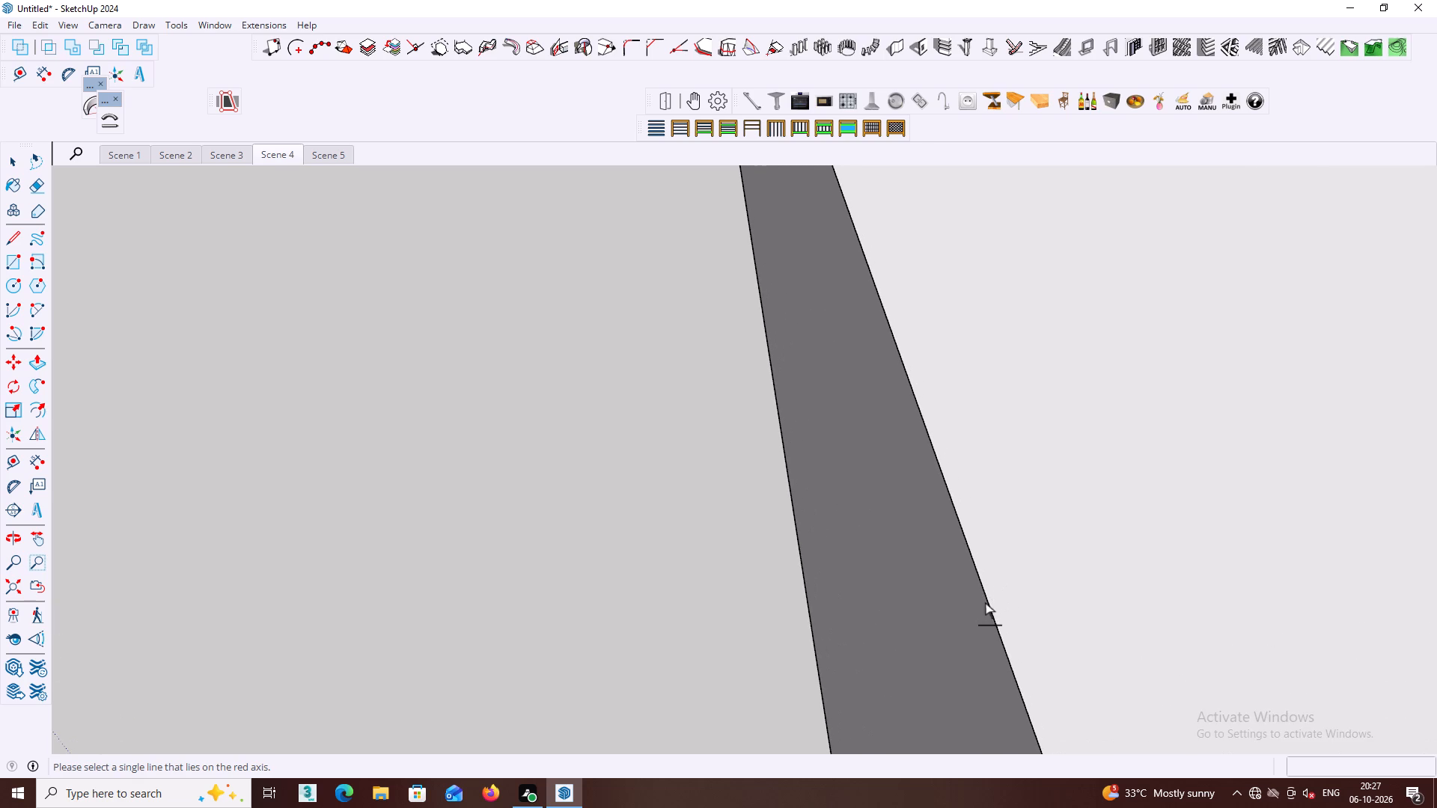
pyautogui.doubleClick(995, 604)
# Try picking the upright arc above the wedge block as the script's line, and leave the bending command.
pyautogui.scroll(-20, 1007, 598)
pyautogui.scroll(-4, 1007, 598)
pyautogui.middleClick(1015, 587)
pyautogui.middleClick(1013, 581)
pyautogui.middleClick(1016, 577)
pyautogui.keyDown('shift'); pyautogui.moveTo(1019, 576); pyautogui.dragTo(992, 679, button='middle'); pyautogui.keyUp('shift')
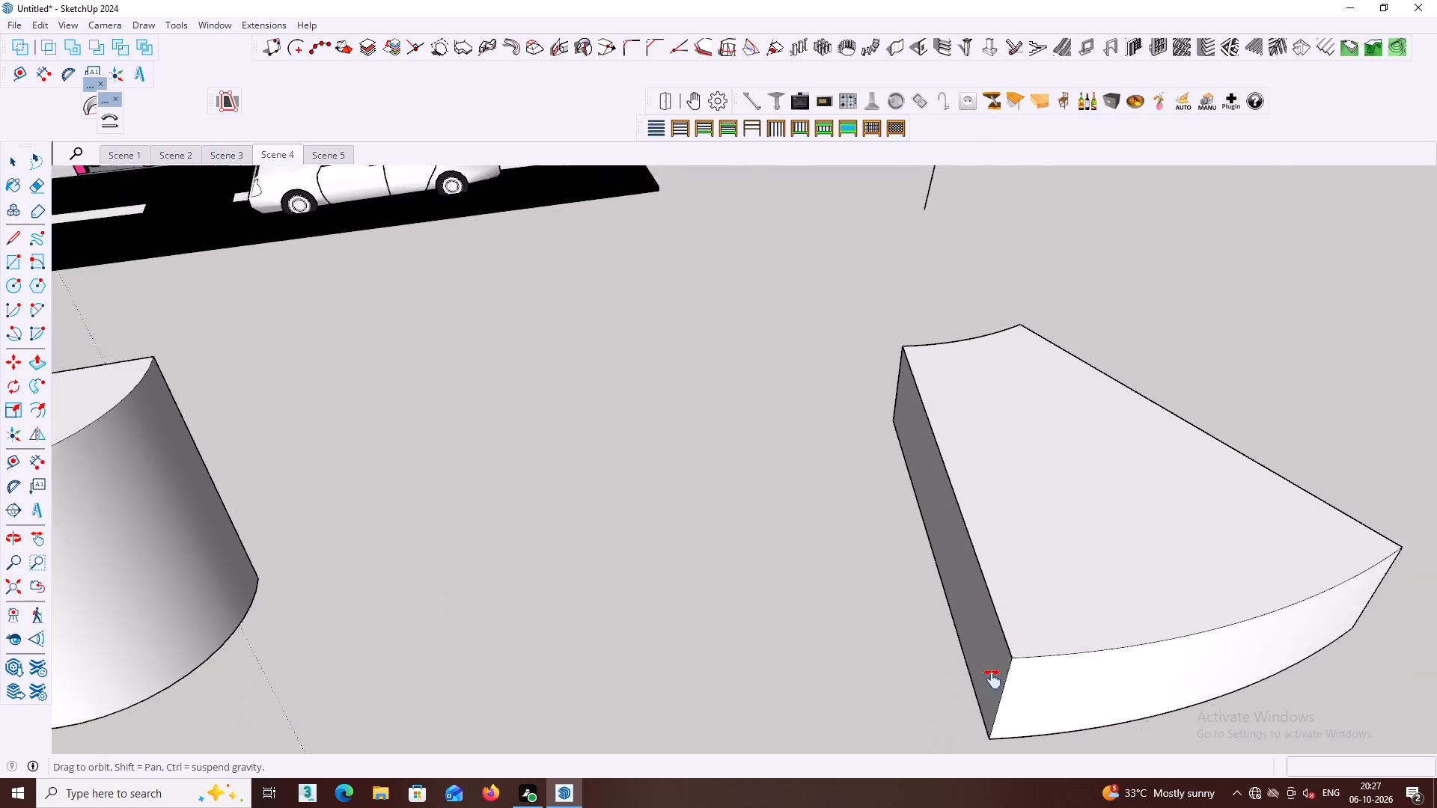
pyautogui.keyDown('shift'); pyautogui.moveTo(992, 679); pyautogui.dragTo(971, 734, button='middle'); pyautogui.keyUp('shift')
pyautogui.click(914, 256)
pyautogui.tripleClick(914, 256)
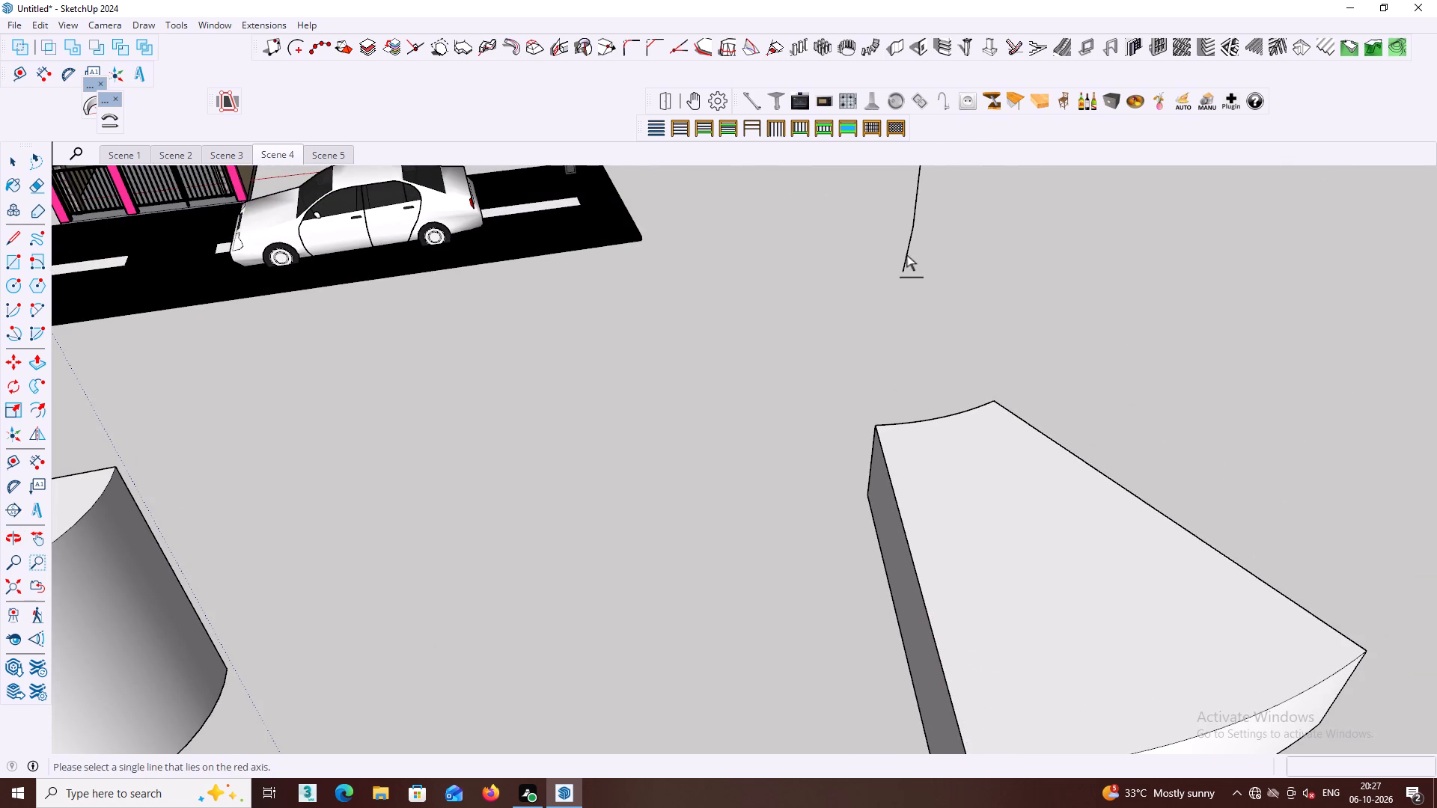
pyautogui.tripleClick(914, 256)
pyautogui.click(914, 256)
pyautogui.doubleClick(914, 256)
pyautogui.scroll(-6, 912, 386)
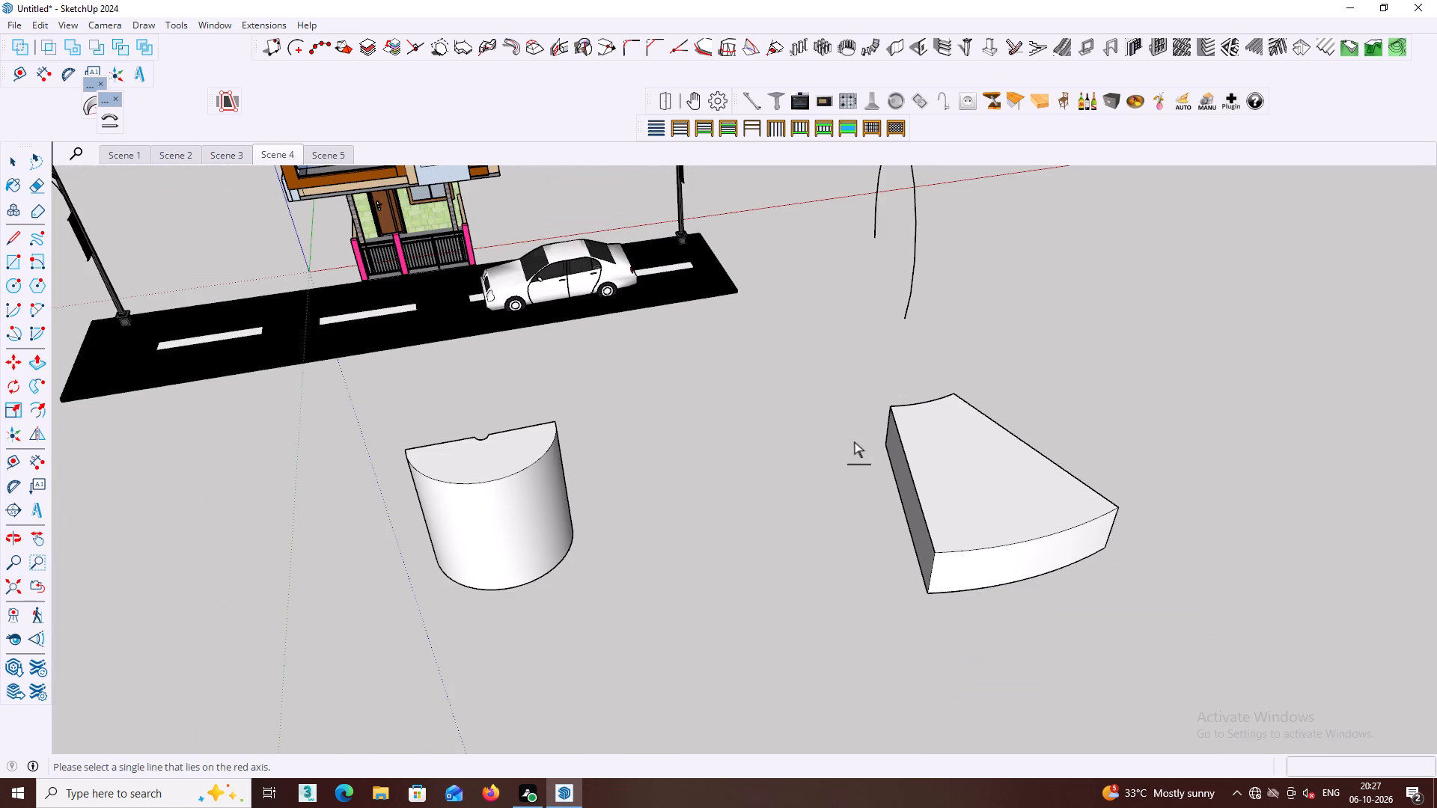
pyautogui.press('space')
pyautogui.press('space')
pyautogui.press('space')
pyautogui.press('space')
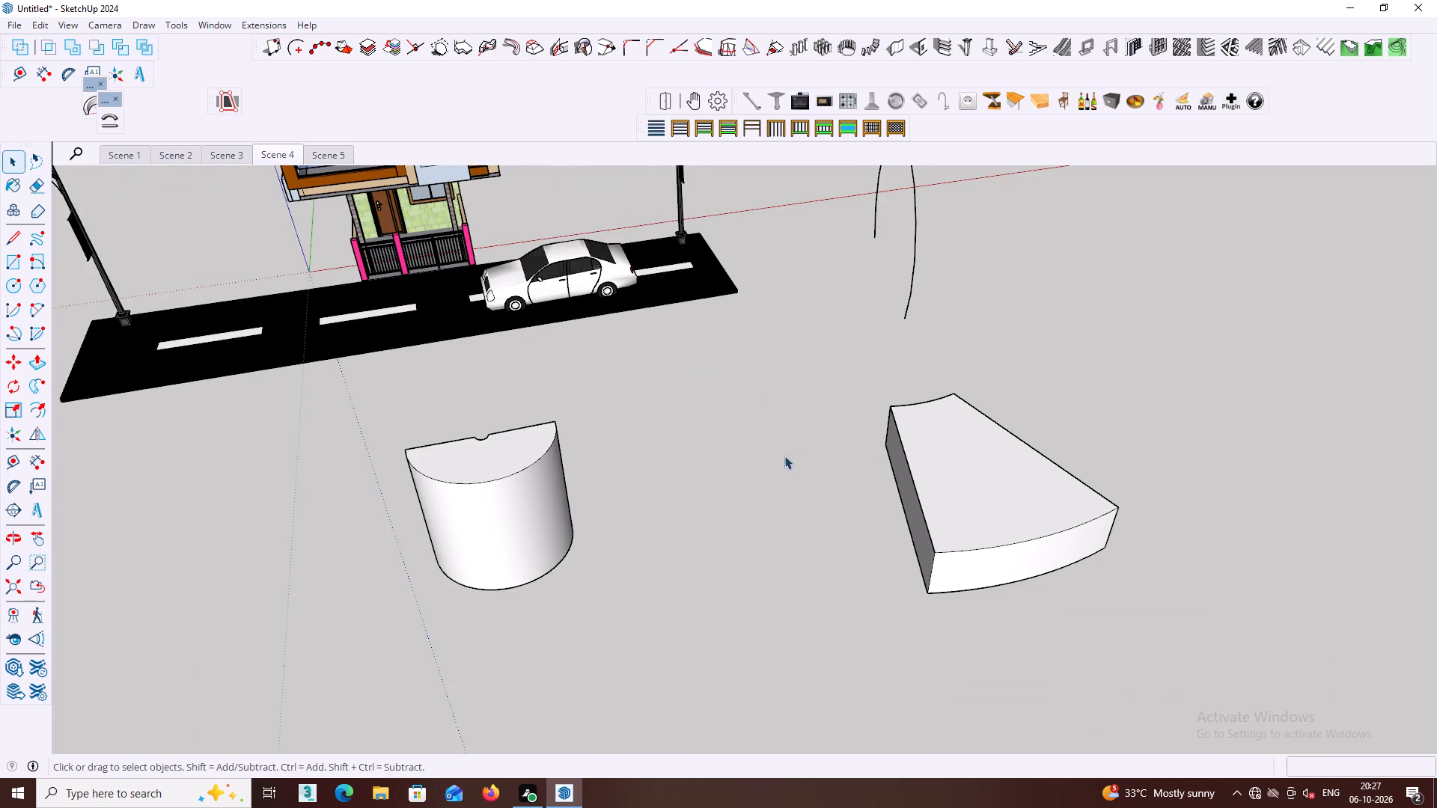
# Check that the wedge block and the line along its top side edge can be selected separately.
pyautogui.scroll(2, 926, 483)
pyautogui.scroll(12, 966, 532)
pyautogui.middleClick(945, 556)
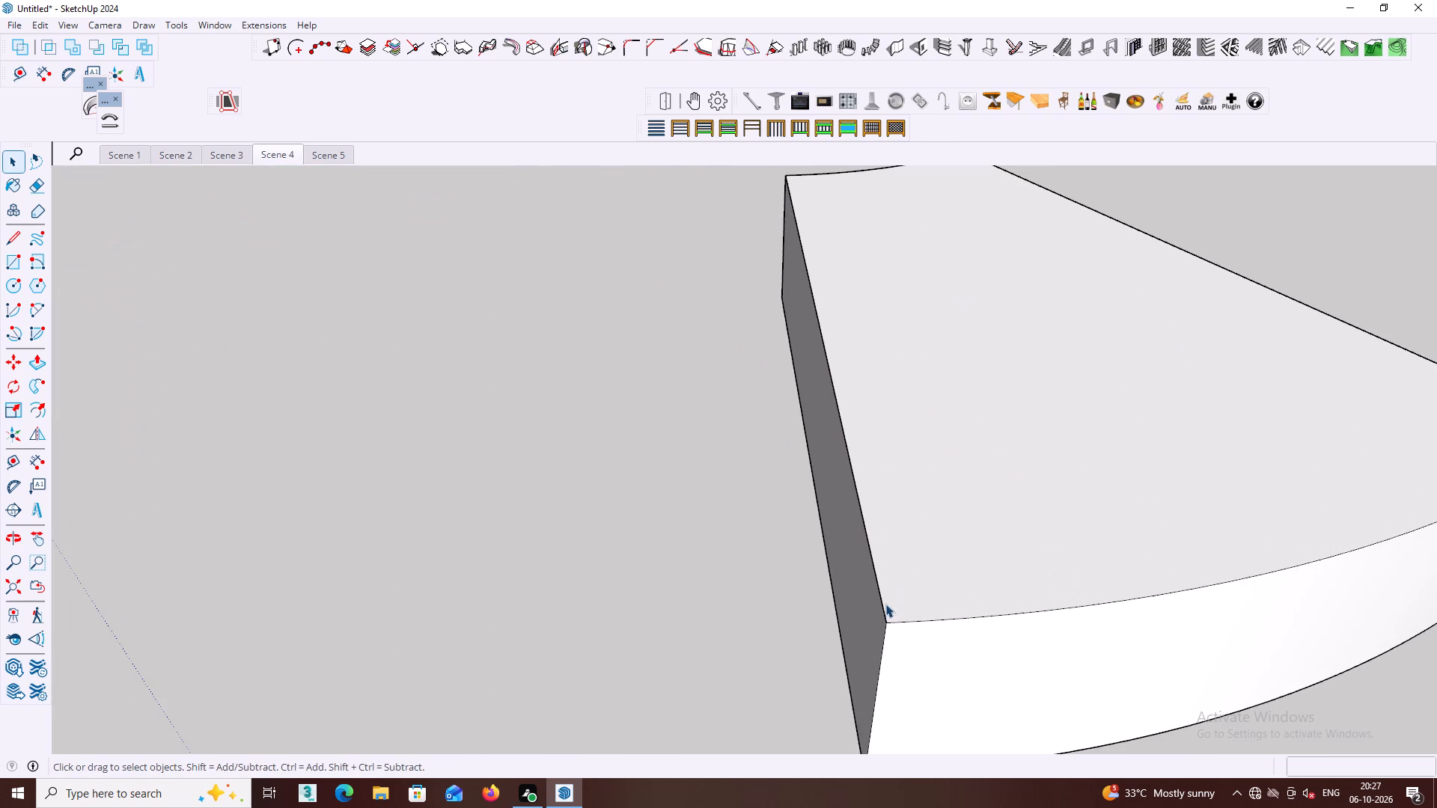
pyautogui.click(883, 605)
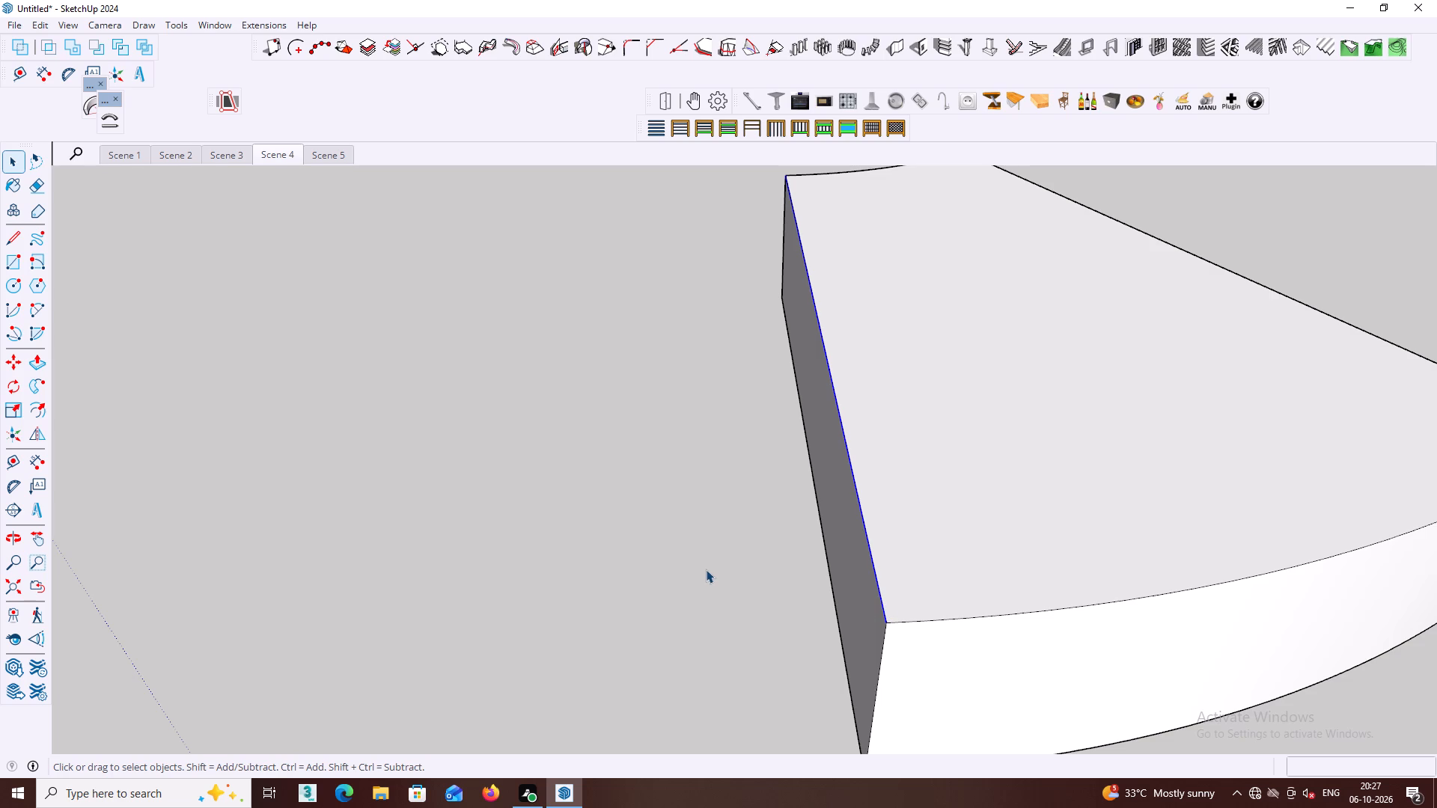
pyautogui.click(556, 530)
pyautogui.click(1147, 383)
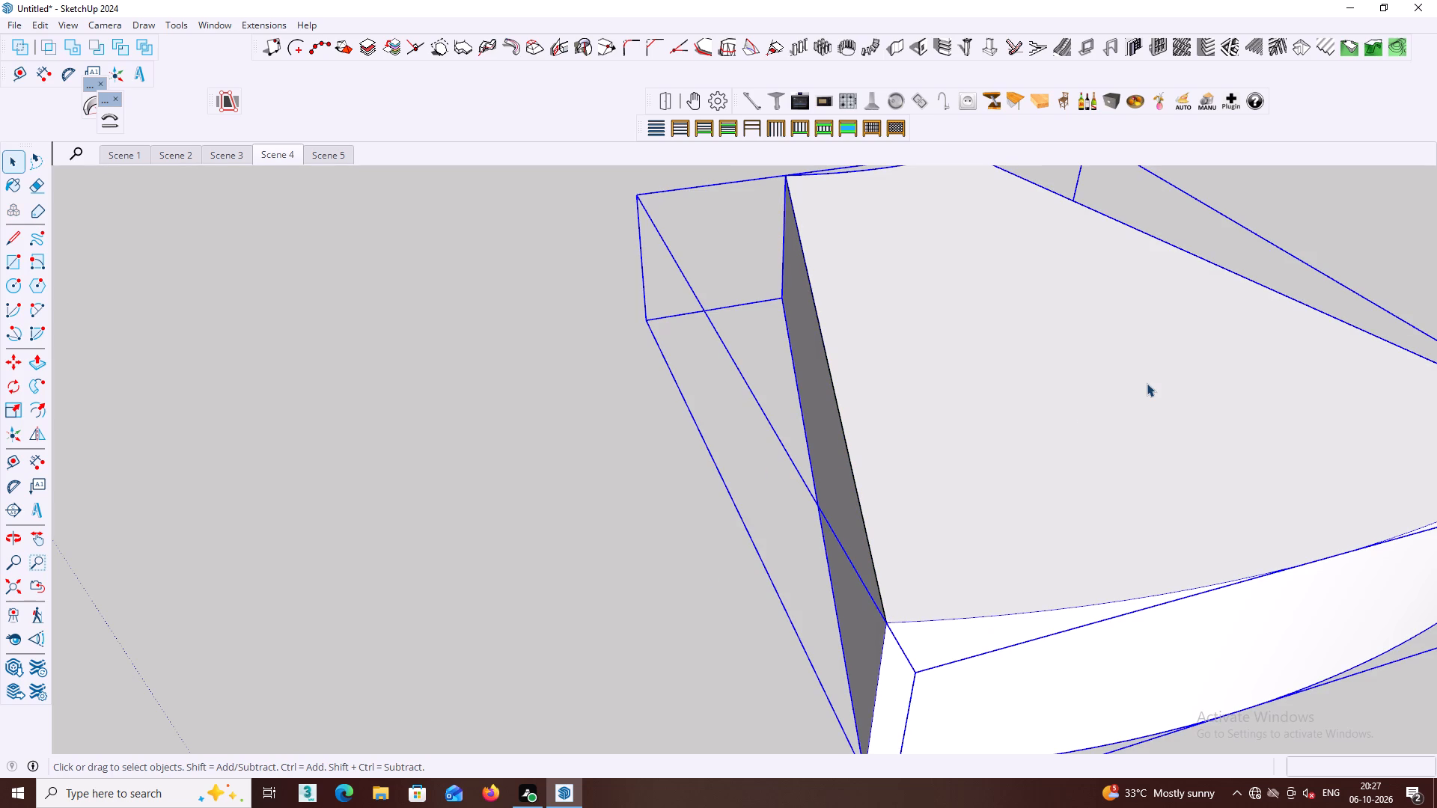
pyautogui.click(589, 432)
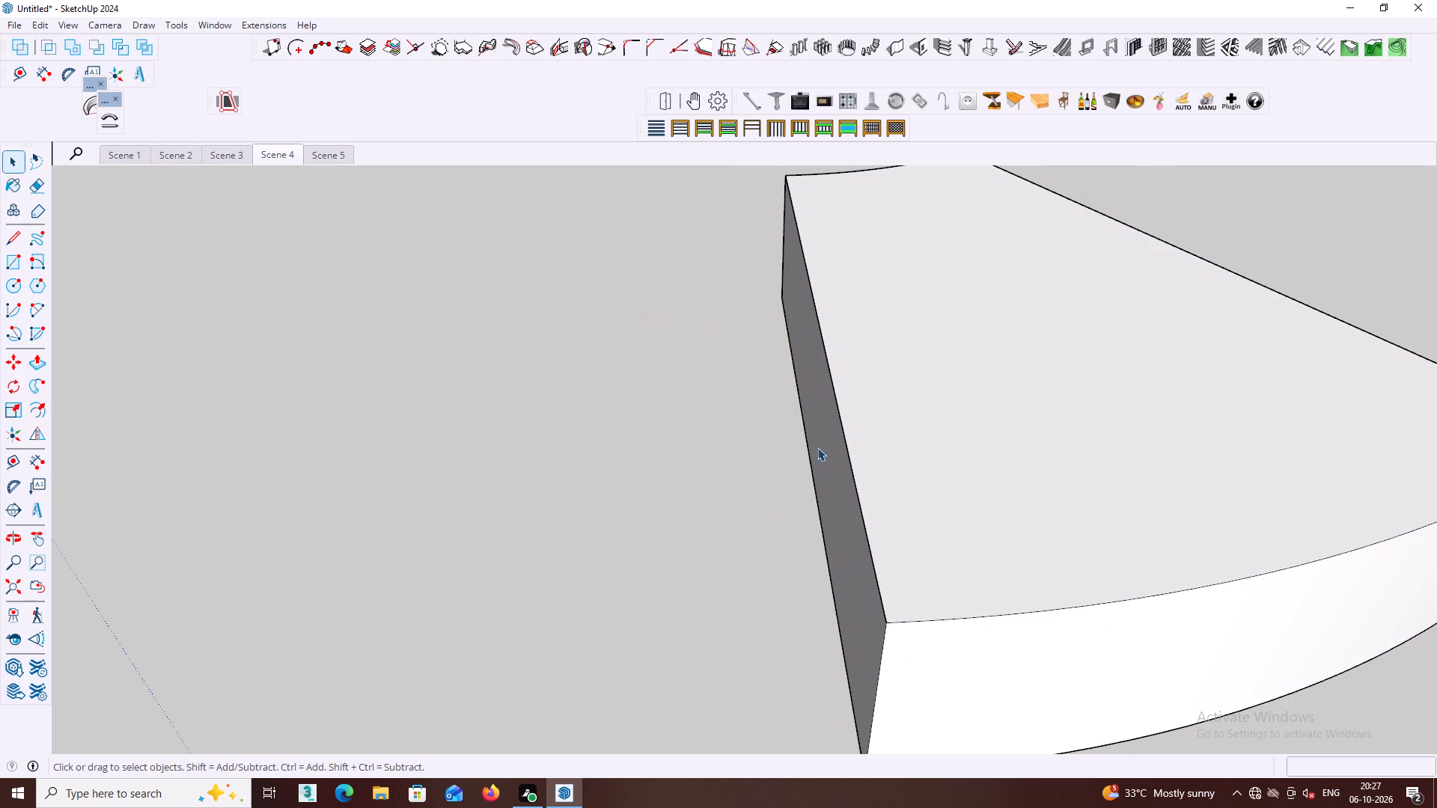
pyautogui.click(850, 456)
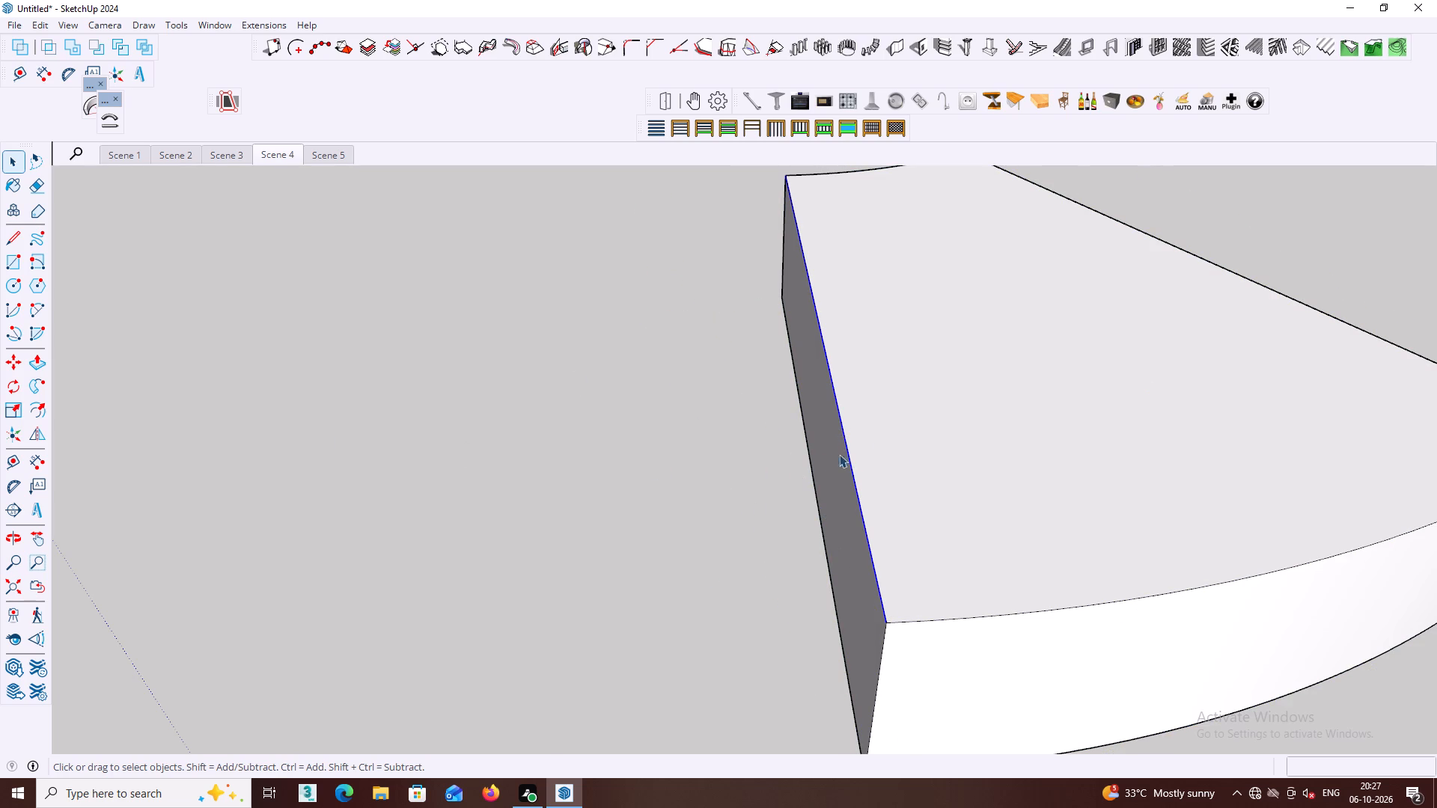
pyautogui.click(775, 459)
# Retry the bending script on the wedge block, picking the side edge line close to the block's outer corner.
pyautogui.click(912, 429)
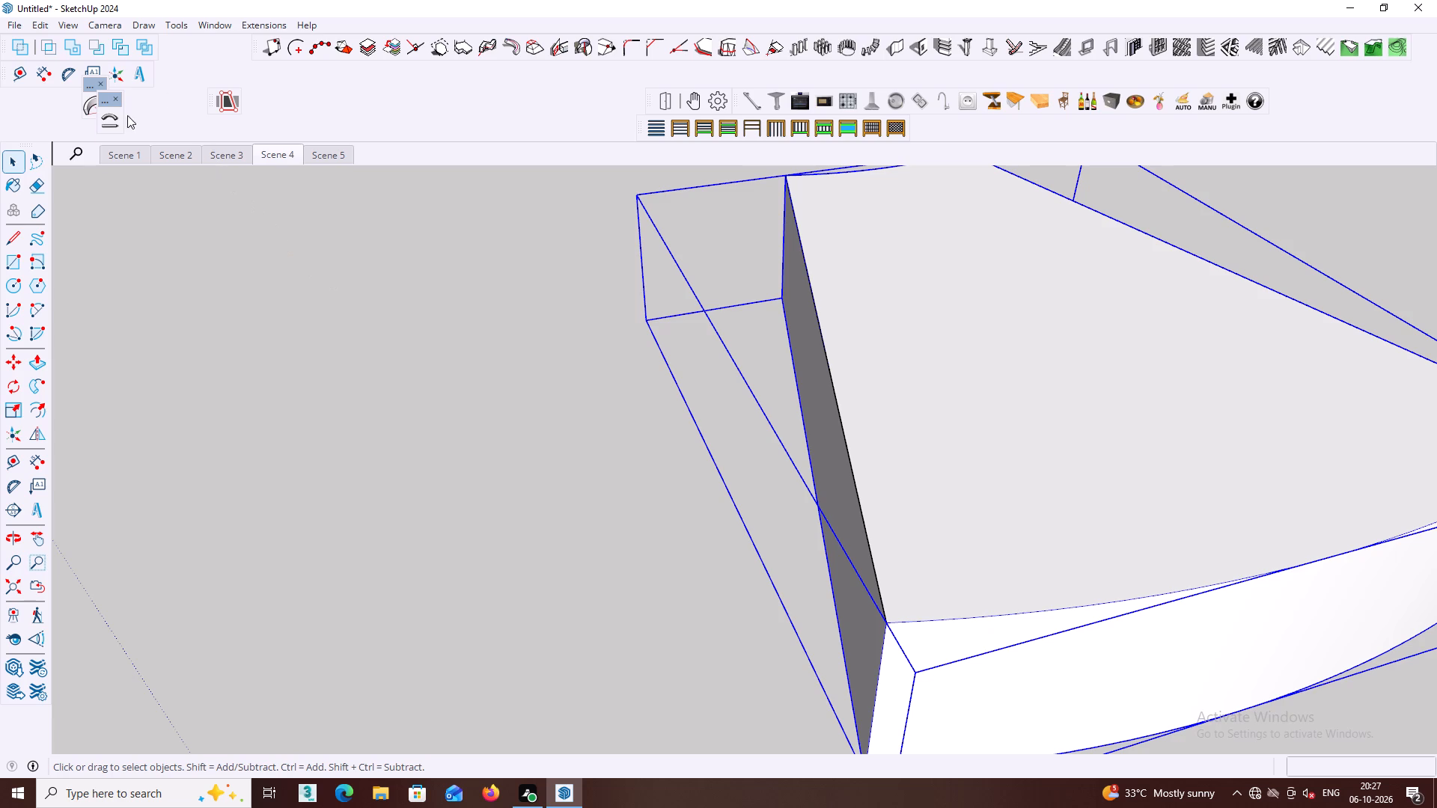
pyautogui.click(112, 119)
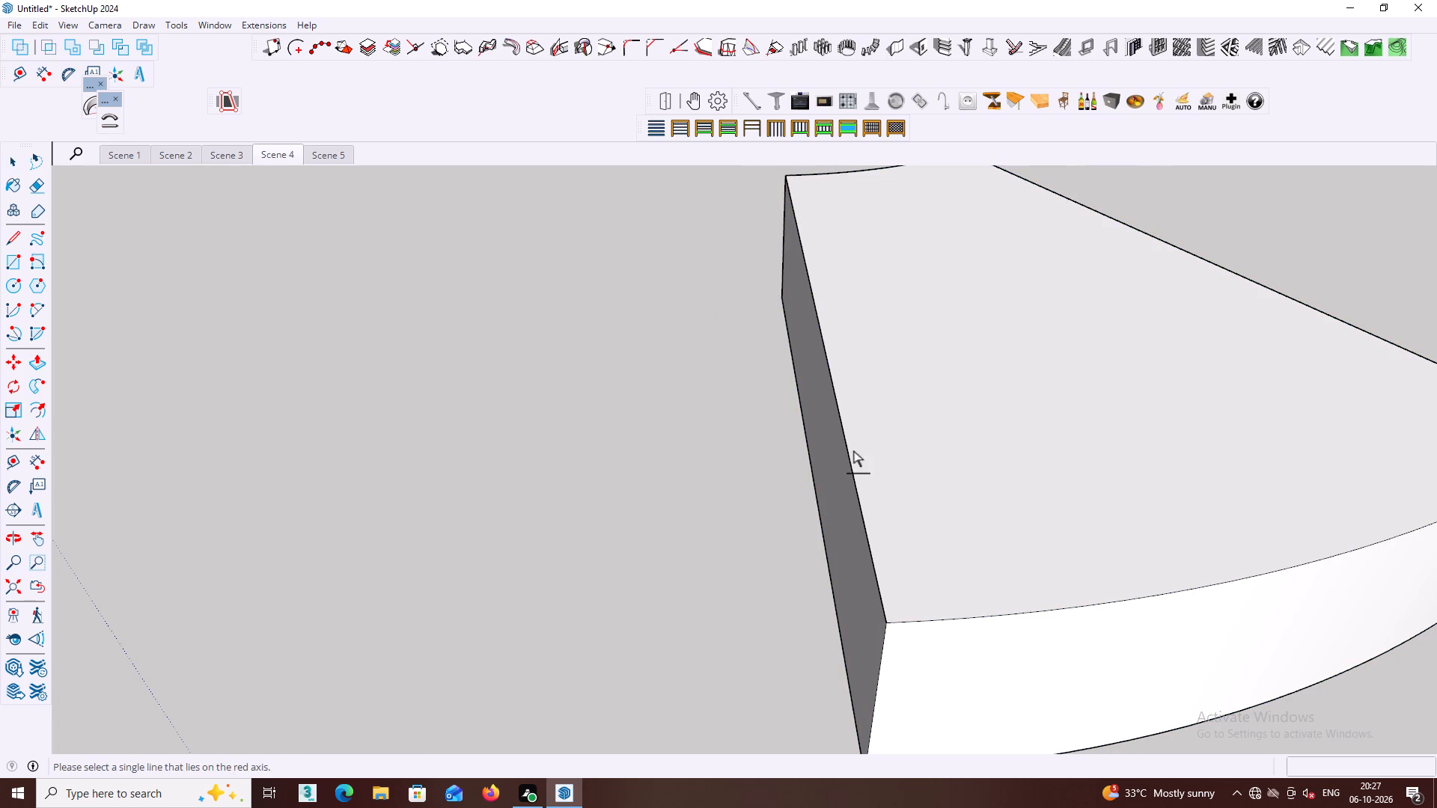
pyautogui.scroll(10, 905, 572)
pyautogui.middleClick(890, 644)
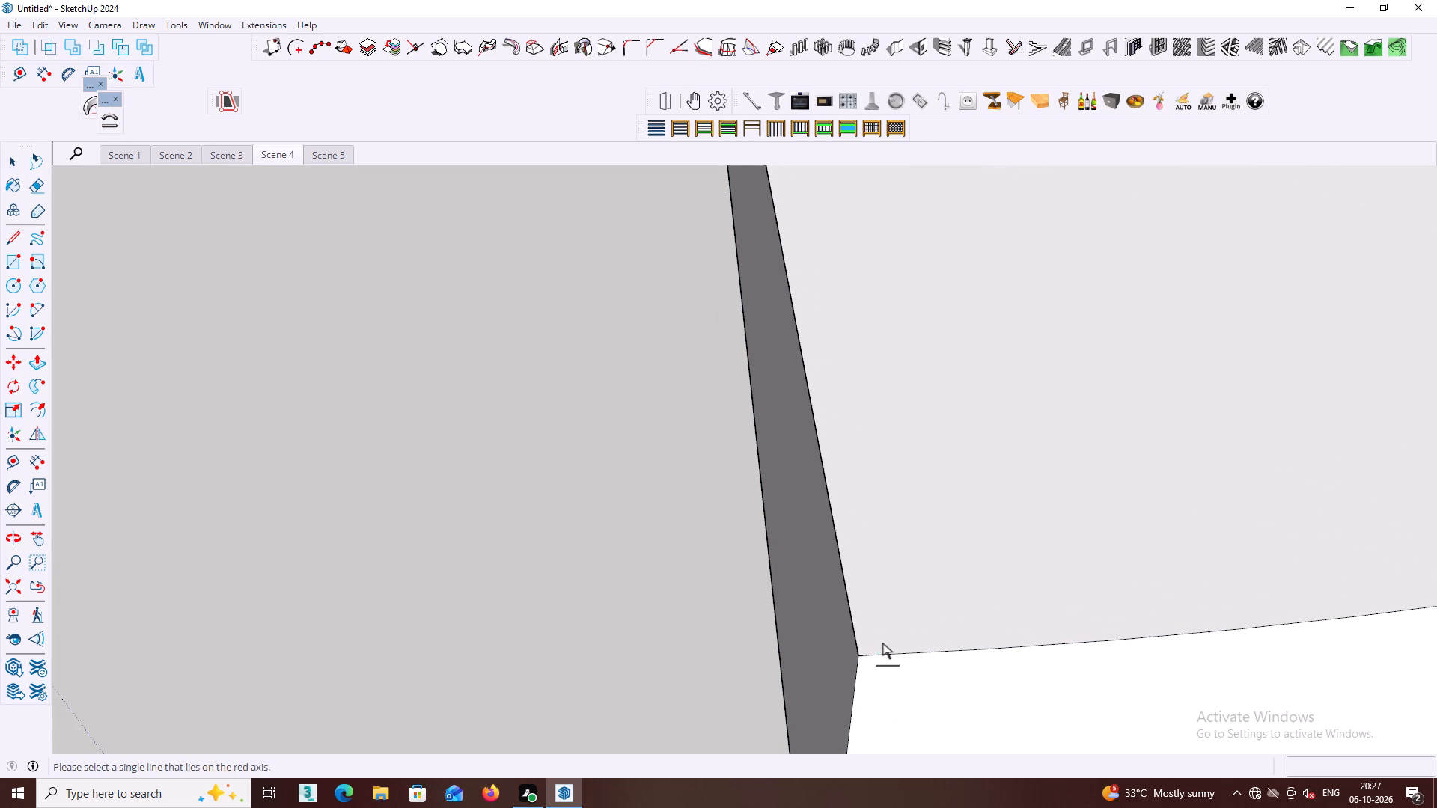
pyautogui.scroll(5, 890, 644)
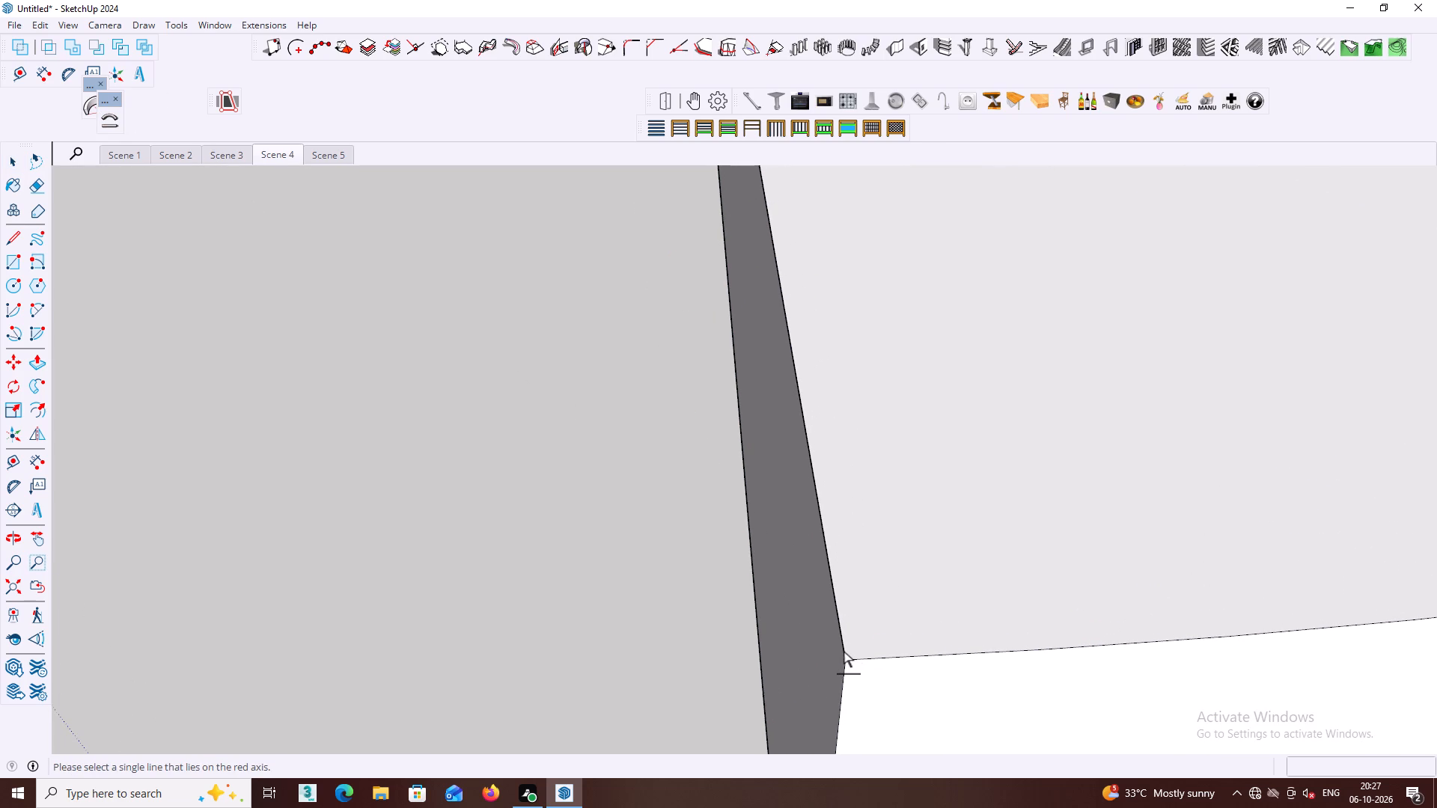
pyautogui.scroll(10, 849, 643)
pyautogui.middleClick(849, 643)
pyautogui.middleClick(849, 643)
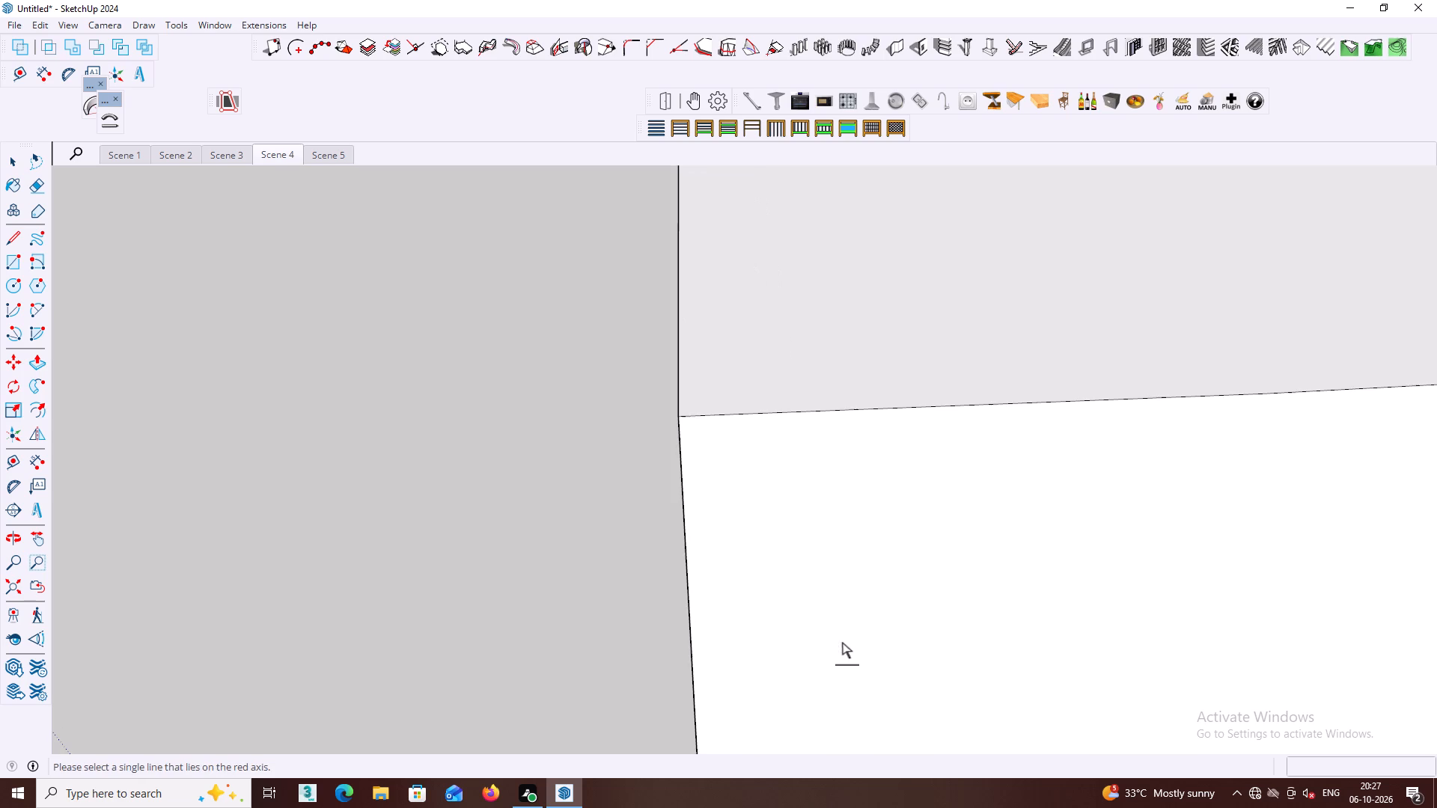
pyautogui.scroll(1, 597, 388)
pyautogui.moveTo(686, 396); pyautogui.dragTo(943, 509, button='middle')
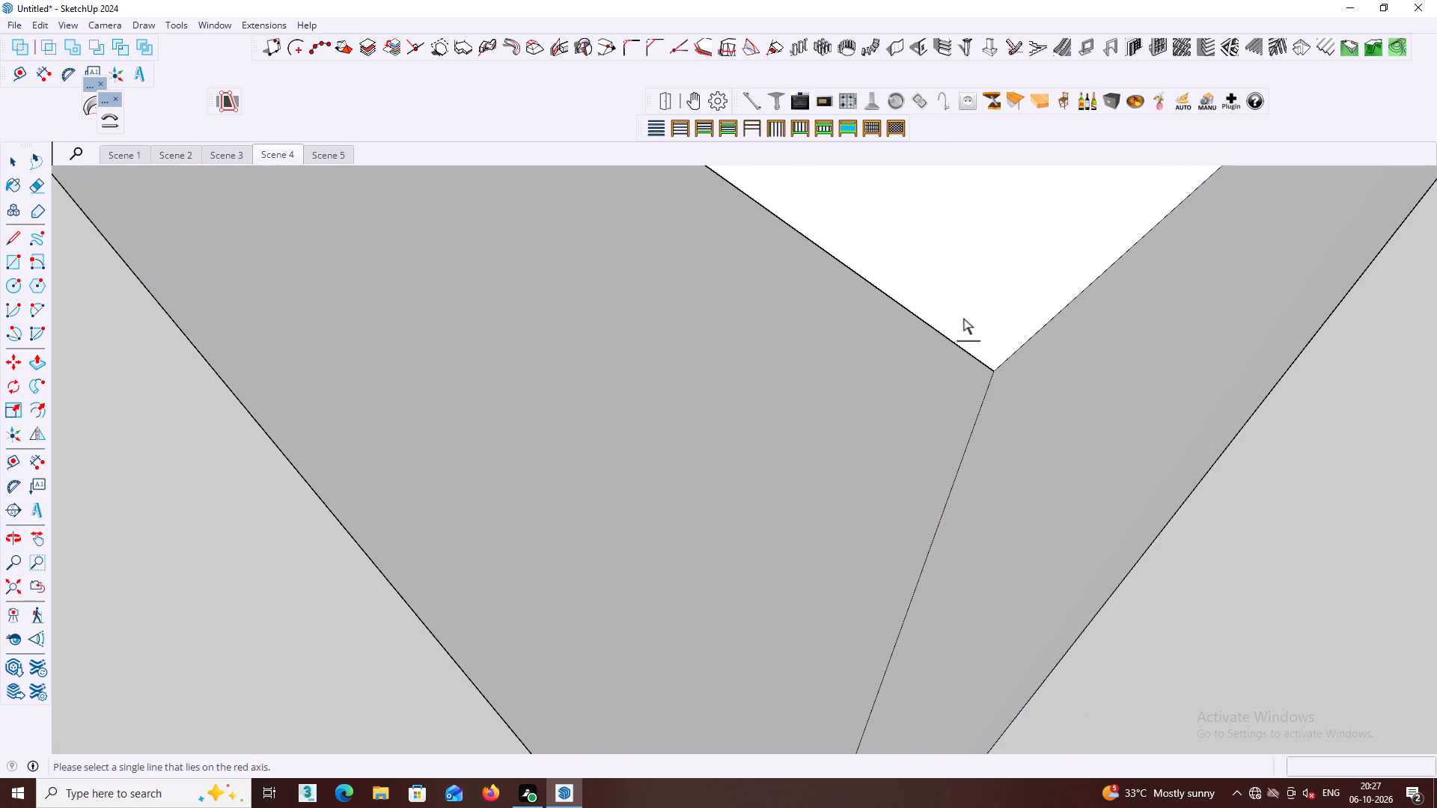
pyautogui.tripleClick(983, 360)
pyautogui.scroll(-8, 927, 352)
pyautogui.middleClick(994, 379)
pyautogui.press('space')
# Delete the wedge block beside the road.
pyautogui.middleClick(992, 384)
pyautogui.scroll(-20, 992, 385)
pyautogui.middleClick(1018, 409)
pyautogui.moveTo(1022, 431); pyautogui.dragTo(1019, 438, button='middle')
pyautogui.moveTo(1111, 509); pyautogui.dragTo(1107, 515, button='middle')
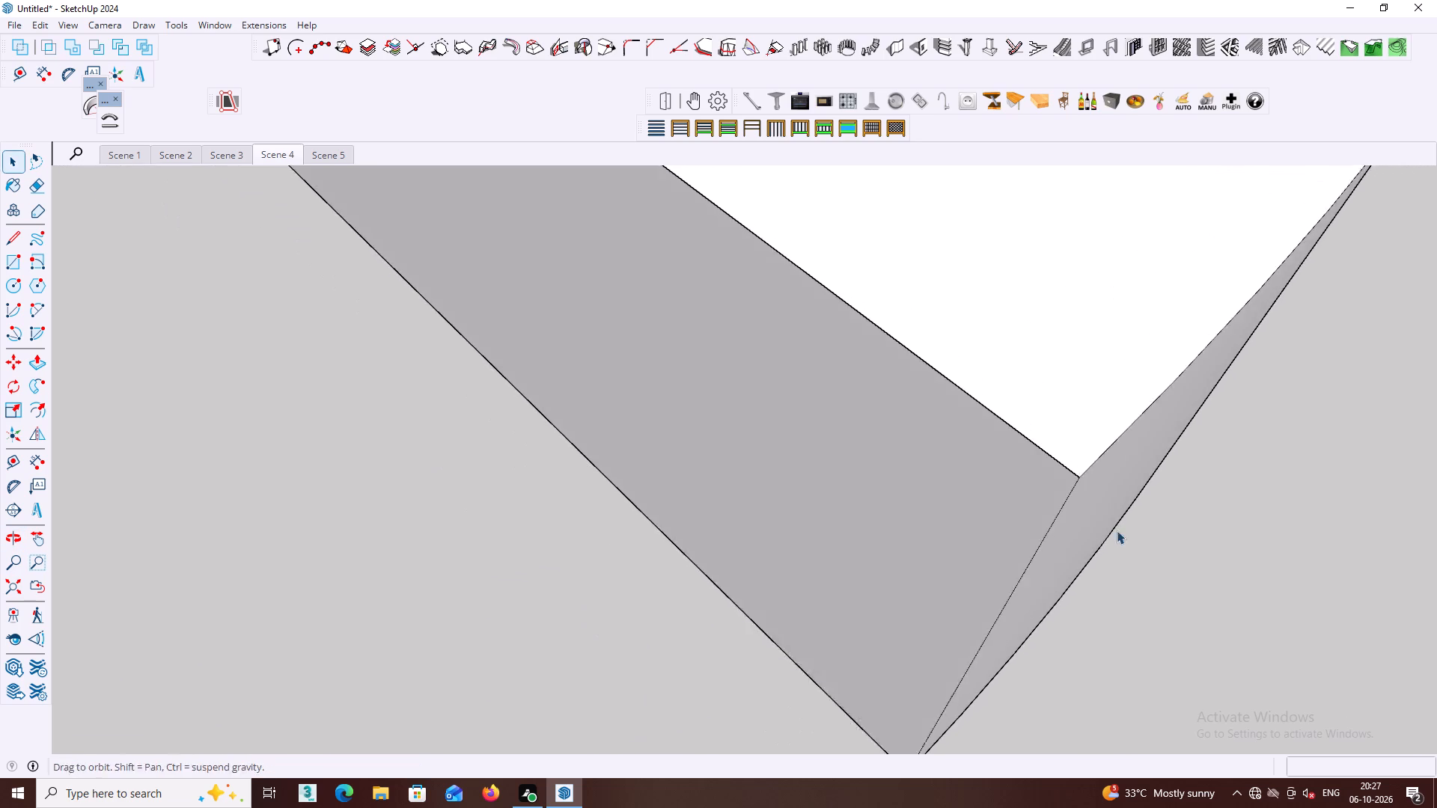
pyautogui.scroll(-20, 1117, 530)
pyautogui.scroll(-2, 1117, 530)
pyautogui.moveTo(1082, 493); pyautogui.dragTo(1073, 514, button='middle')
pyautogui.moveTo(1058, 503); pyautogui.dragTo(1049, 524, button='middle')
pyautogui.moveTo(1063, 536); pyautogui.dragTo(1061, 548, button='middle')
pyautogui.middleClick(1062, 545)
pyautogui.moveTo(1069, 548); pyautogui.dragTo(1013, 444, button='middle')
pyautogui.moveTo(1010, 444); pyautogui.dragTo(1012, 450, button='middle')
pyautogui.scroll(-6, 1010, 444)
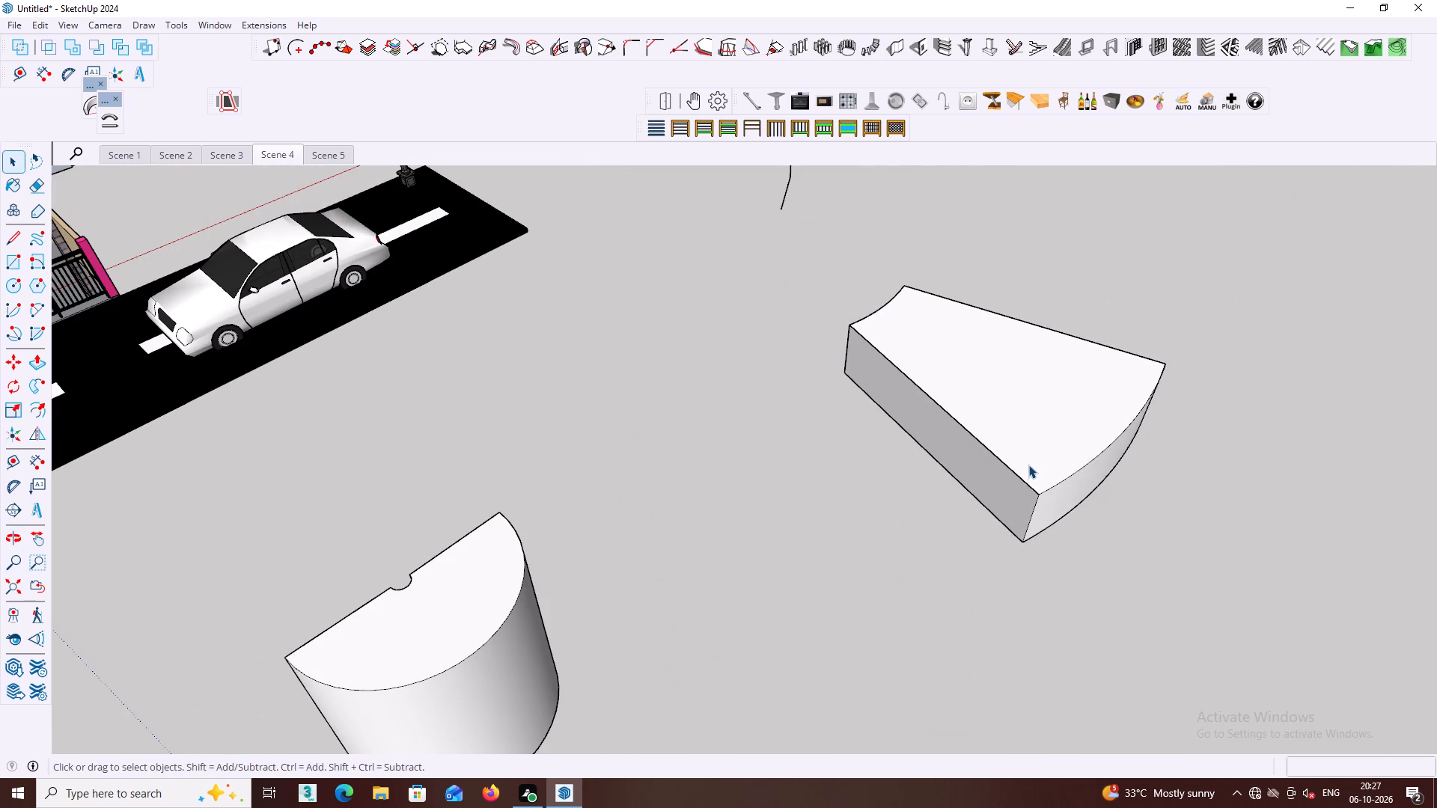
pyautogui.click(1047, 447)
pyautogui.press('Delete')
# Delete the leftover straight base line and the upright arc from the bending attempt.
pyautogui.middleClick(1040, 444)
pyautogui.scroll(-3, 1040, 444)
pyautogui.middleClick(983, 488)
pyautogui.scroll(-5, 983, 488)
pyautogui.middleClick(963, 490)
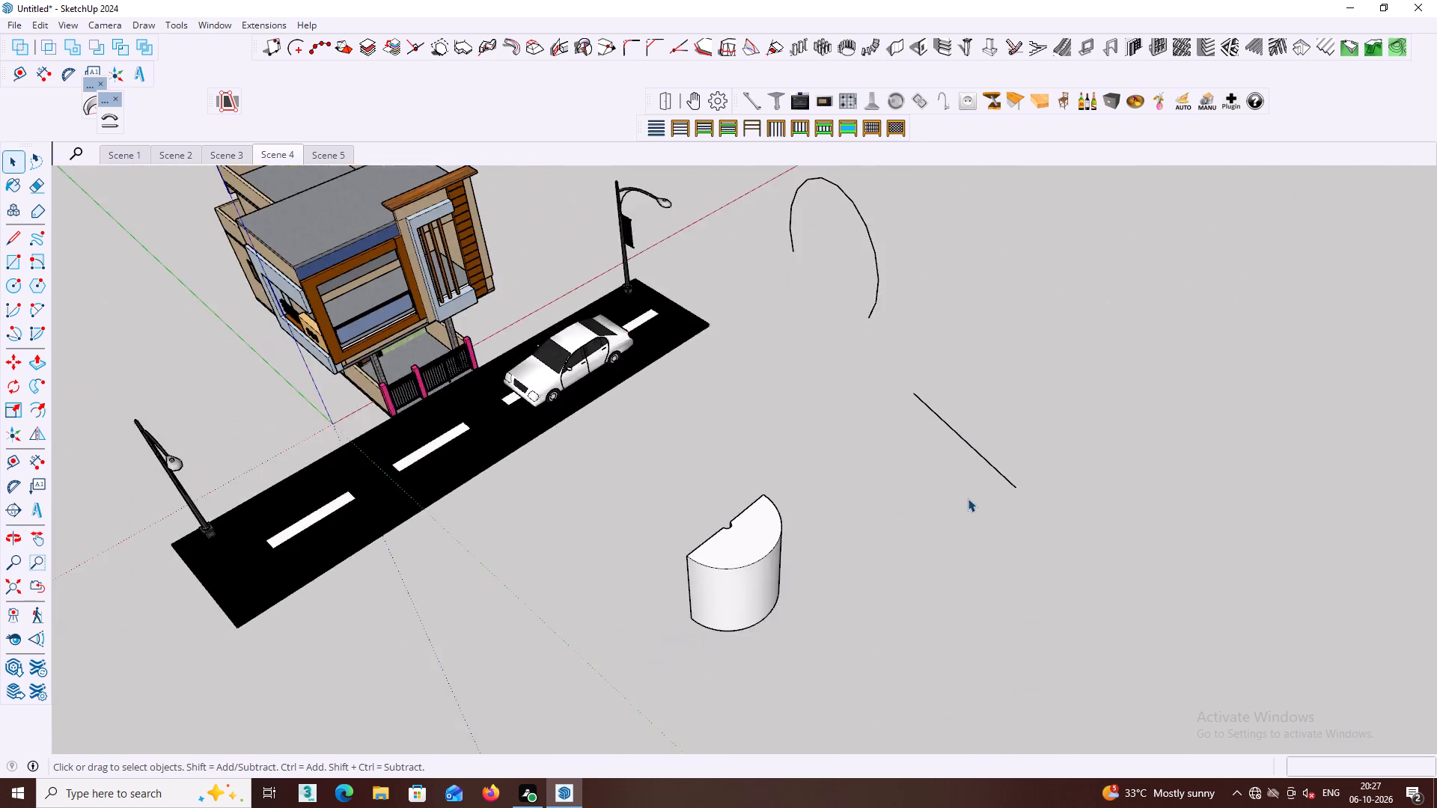
pyautogui.scroll(-3, 968, 498)
pyautogui.keyDown('shift'); pyautogui.moveTo(971, 495); pyautogui.dragTo(865, 518, button='middle'); pyautogui.keyUp('shift')
pyautogui.moveTo(903, 556); pyautogui.dragTo(849, 405)
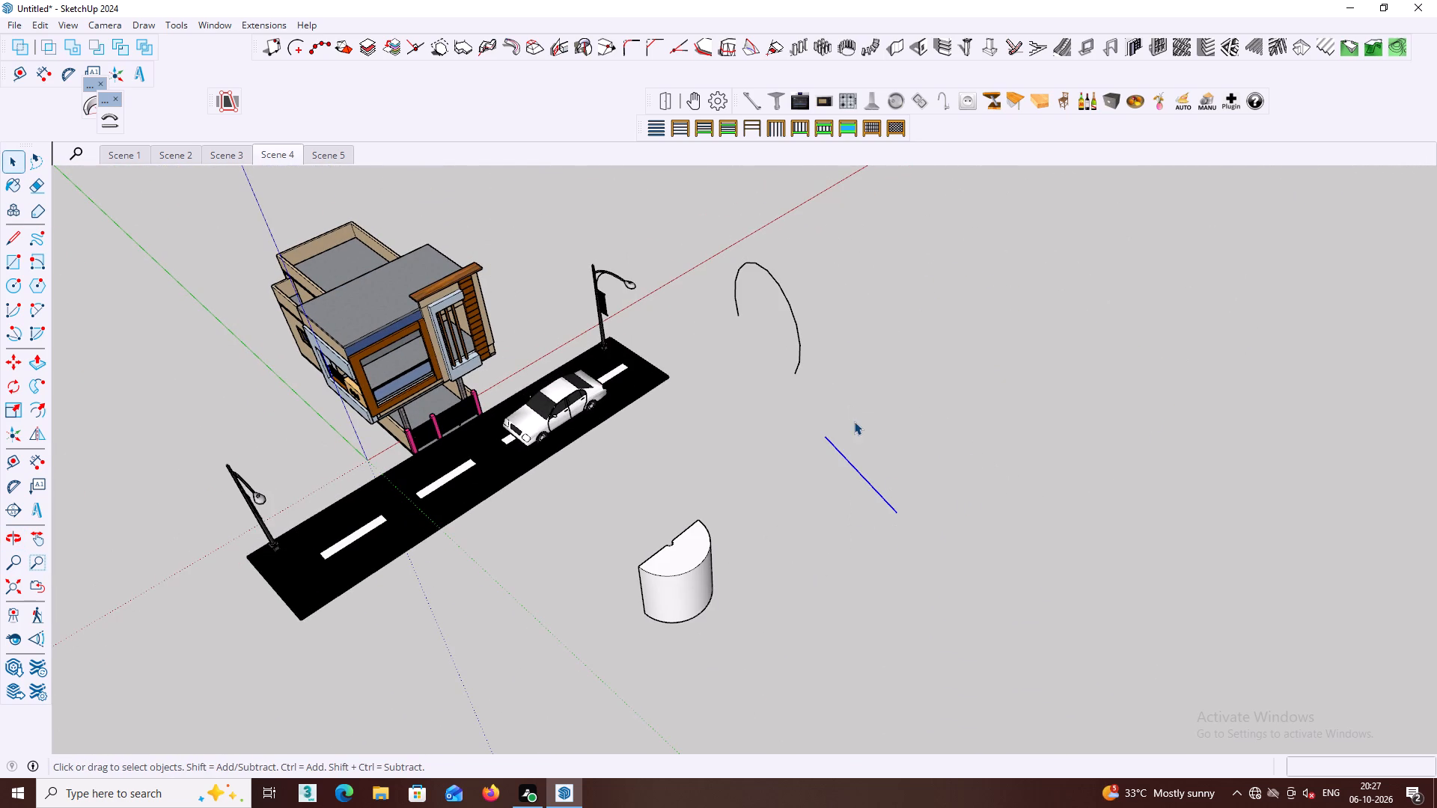
pyautogui.press('Delete')
pyautogui.moveTo(845, 407); pyautogui.dragTo(776, 271)
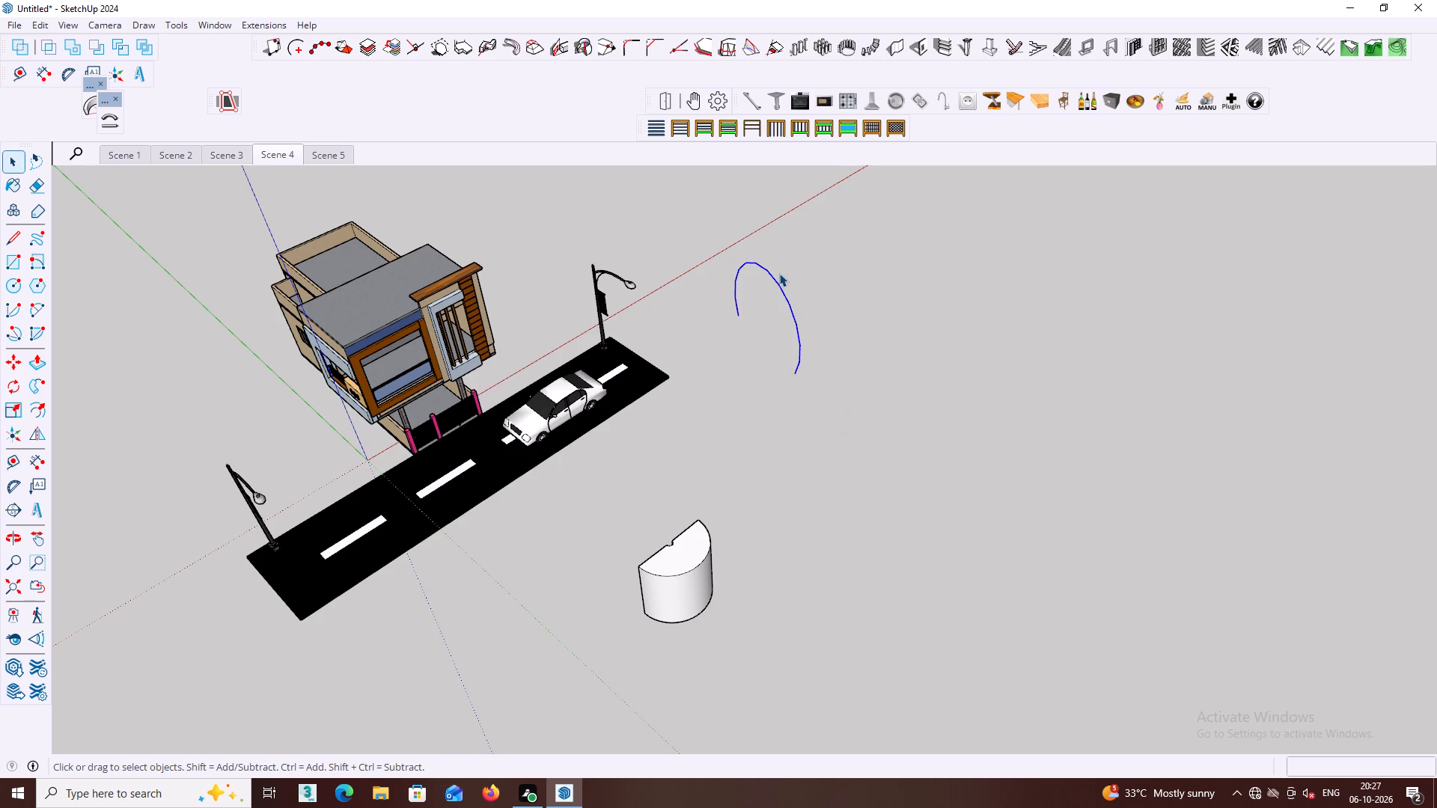
pyautogui.press('Delete')
# Draw a long narrow rectangle on the ground beyond the half-round block and push it up about 17' 11".
pyautogui.write('rec')
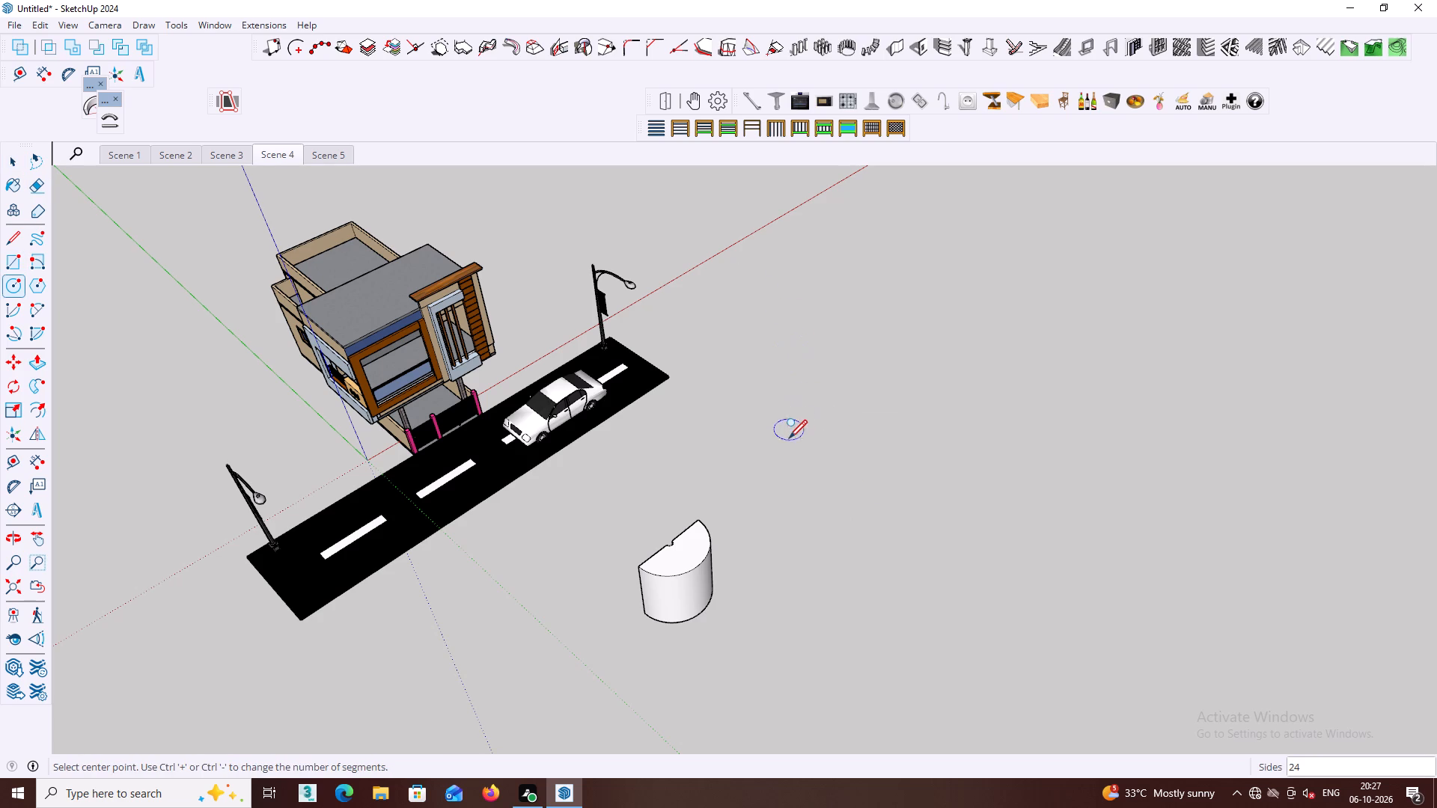
pyautogui.press('space')
pyautogui.write('e3')
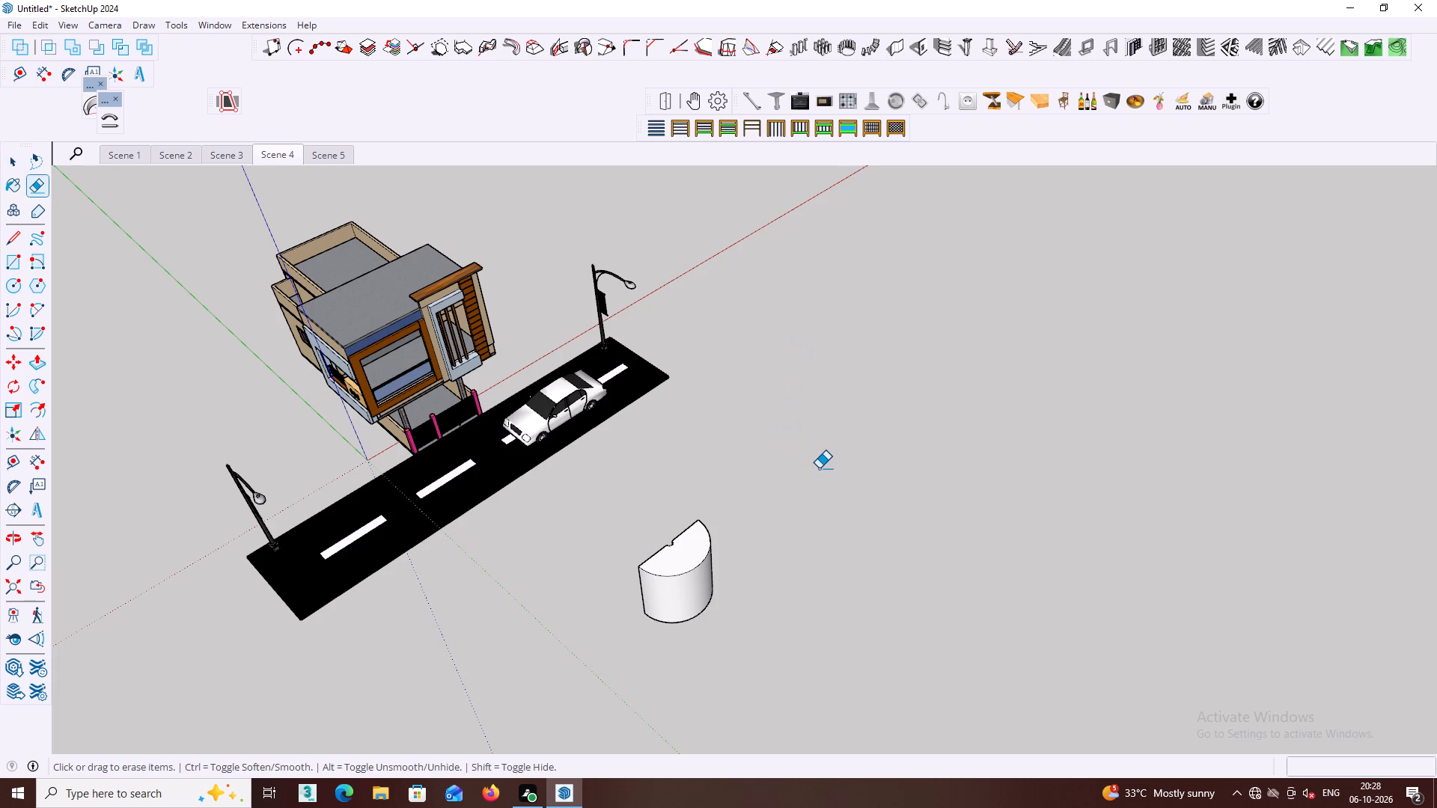
pyautogui.press('r')
pyautogui.click(834, 630)
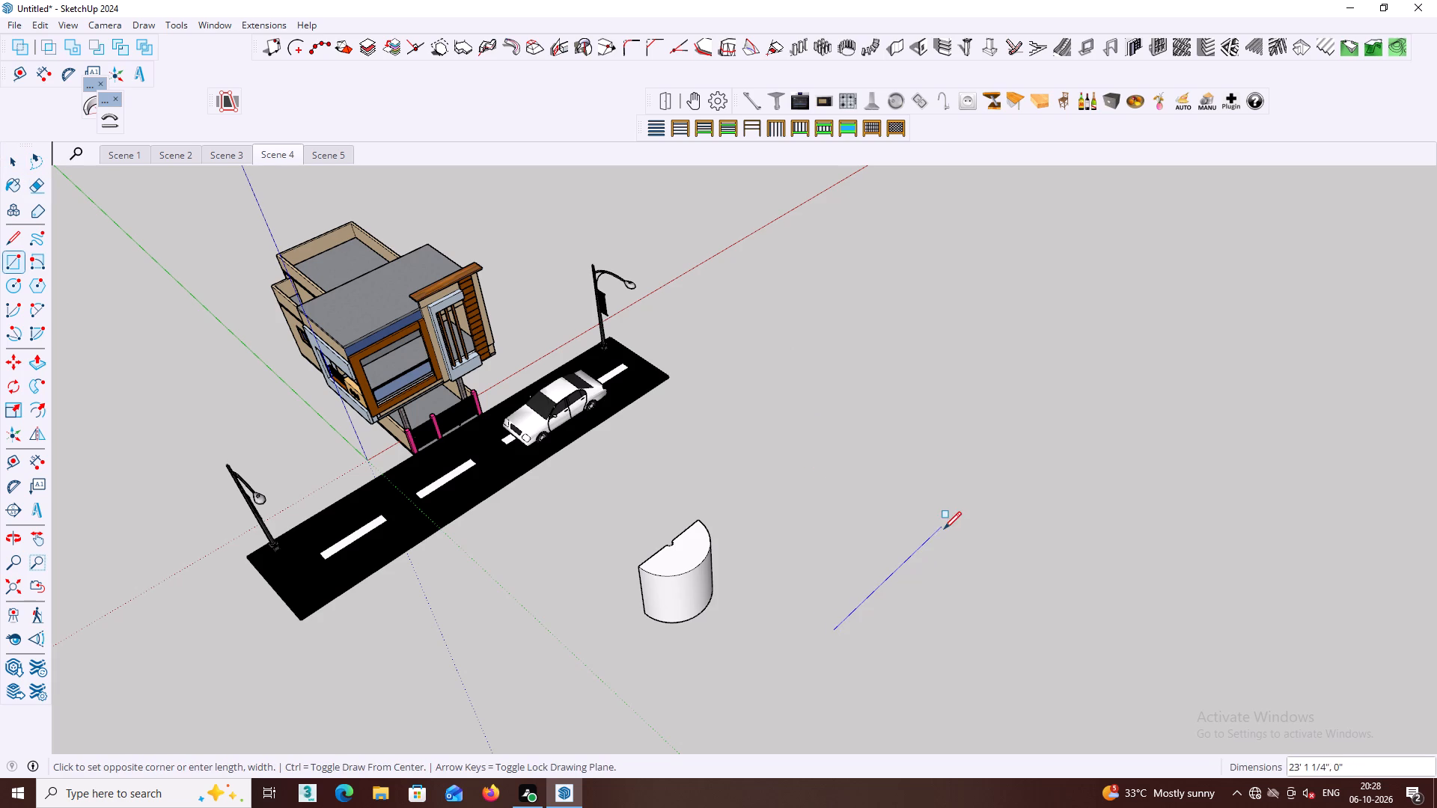
pyautogui.click(905, 508)
pyautogui.press('space')
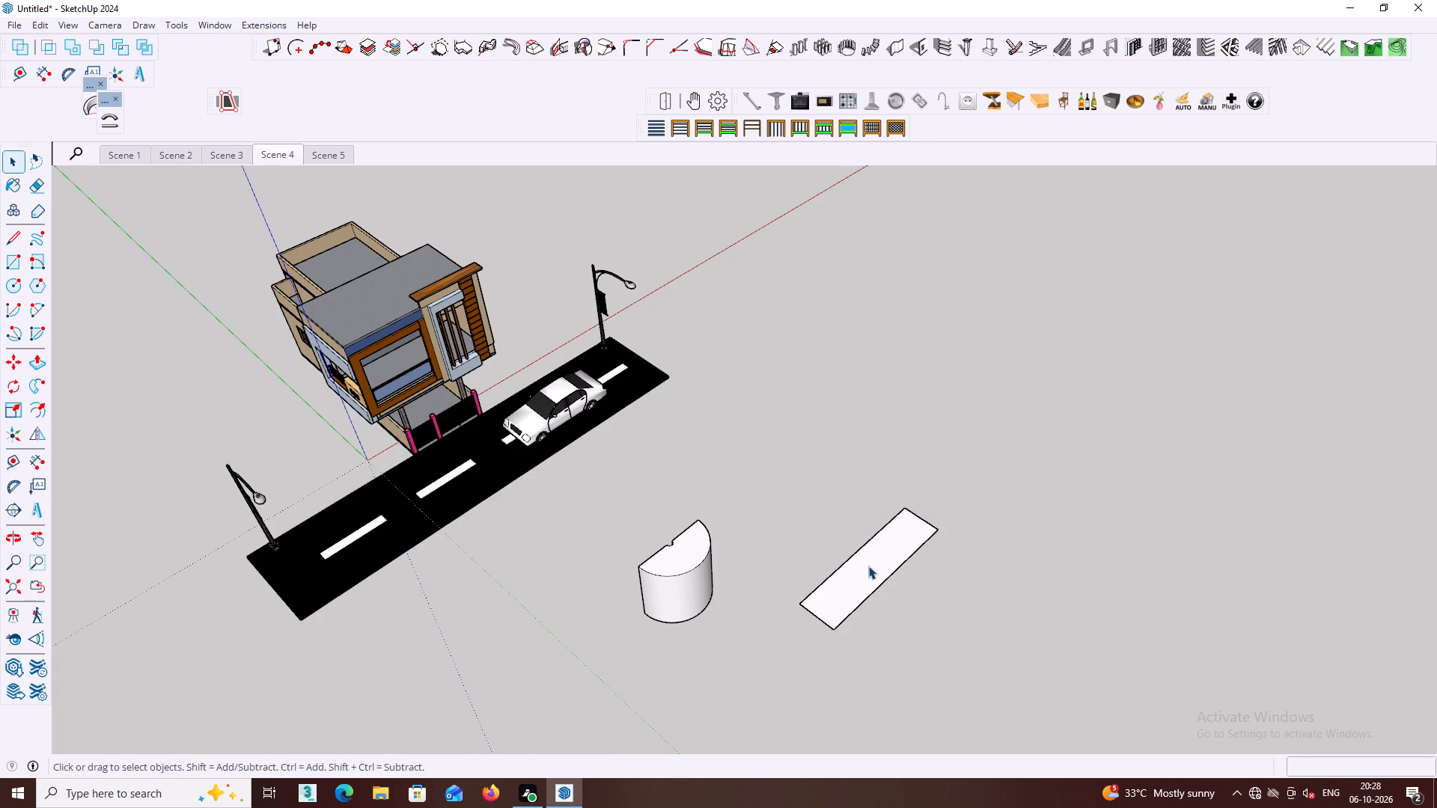
pyautogui.press('p')
pyautogui.click(861, 569)
pyautogui.click(869, 477)
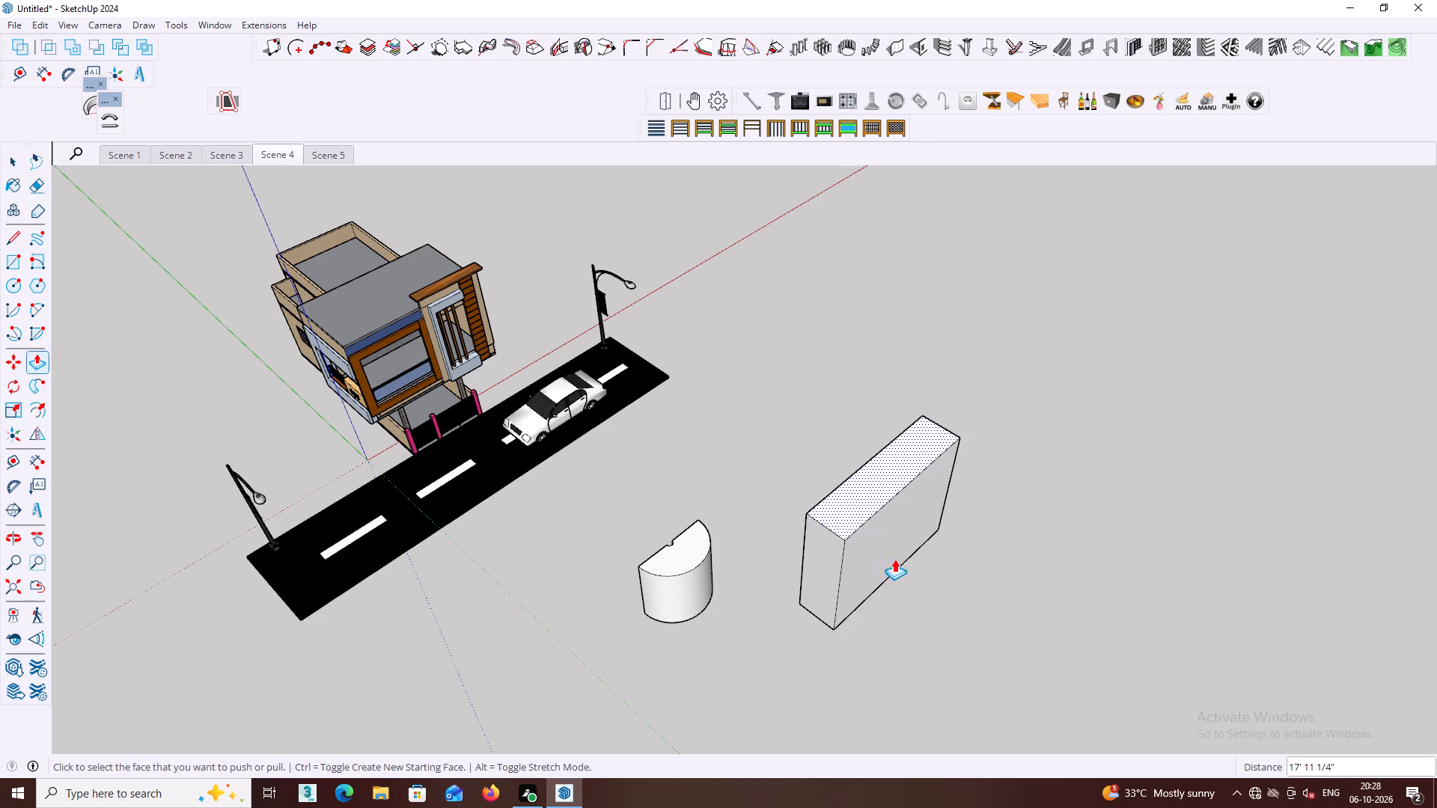
# Select the whole new straight block and make it a group.
pyautogui.press('space')
pyautogui.moveTo(1032, 334); pyautogui.dragTo(855, 615)
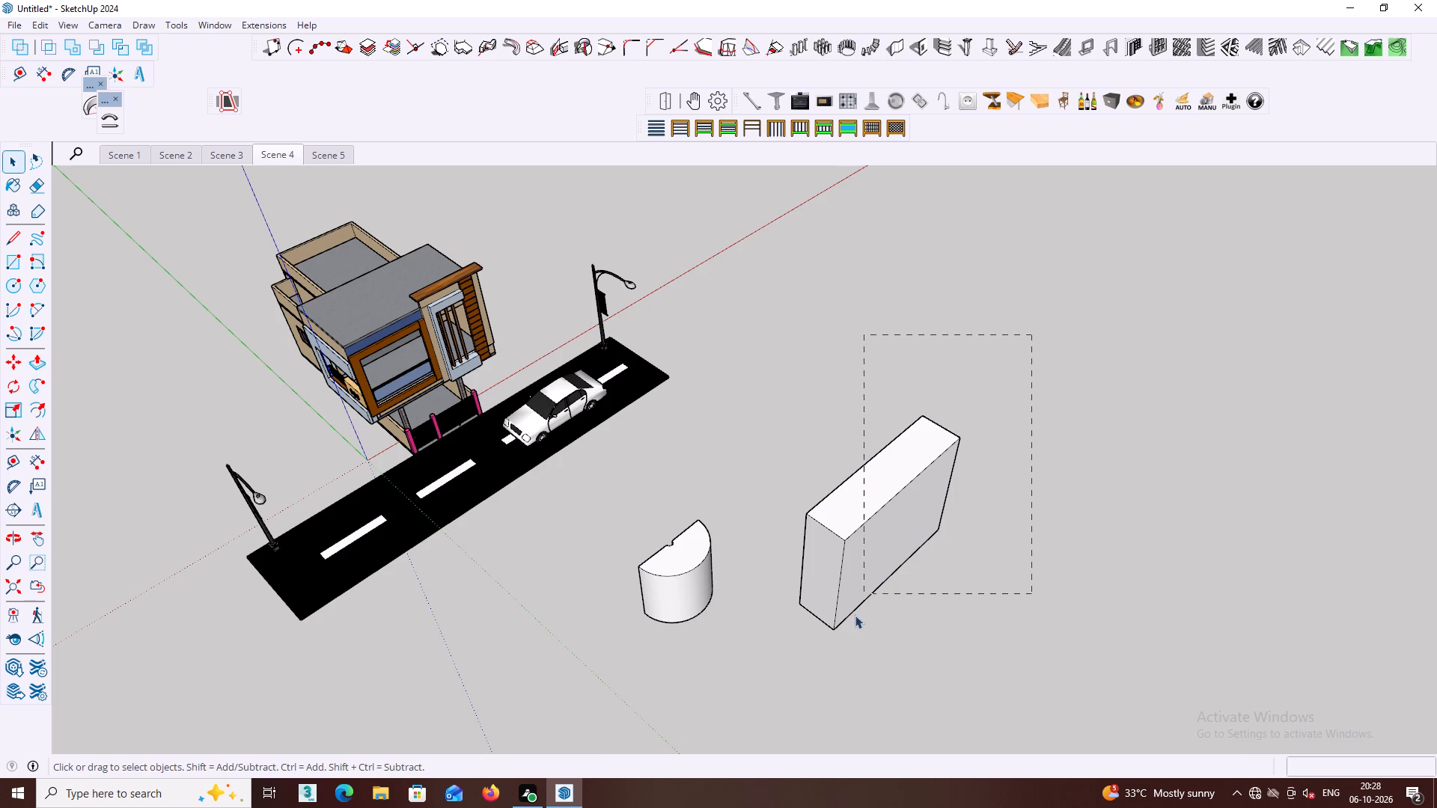
pyautogui.moveTo(855, 615); pyautogui.dragTo(778, 668)
pyautogui.rightClick(840, 537)
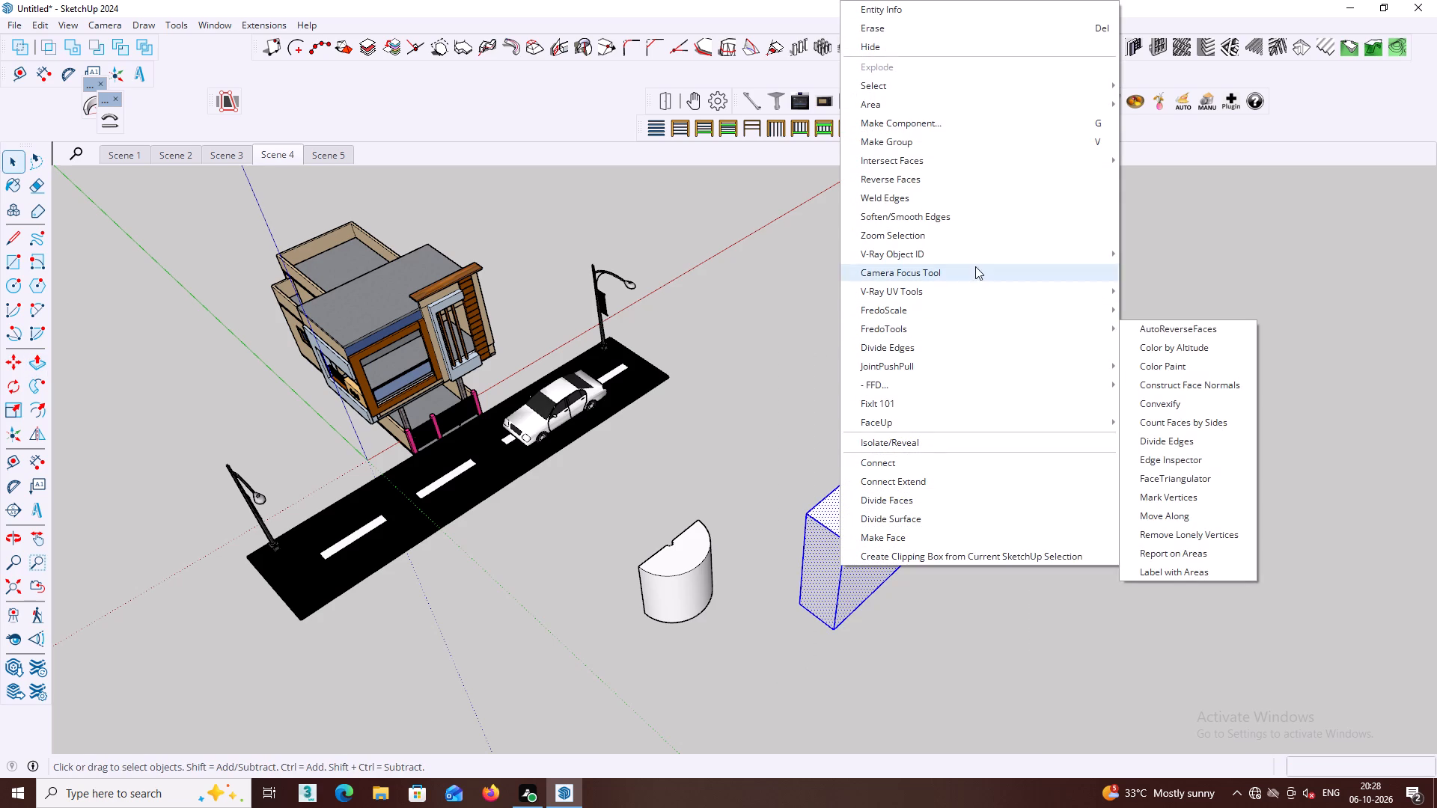
pyautogui.click(918, 140)
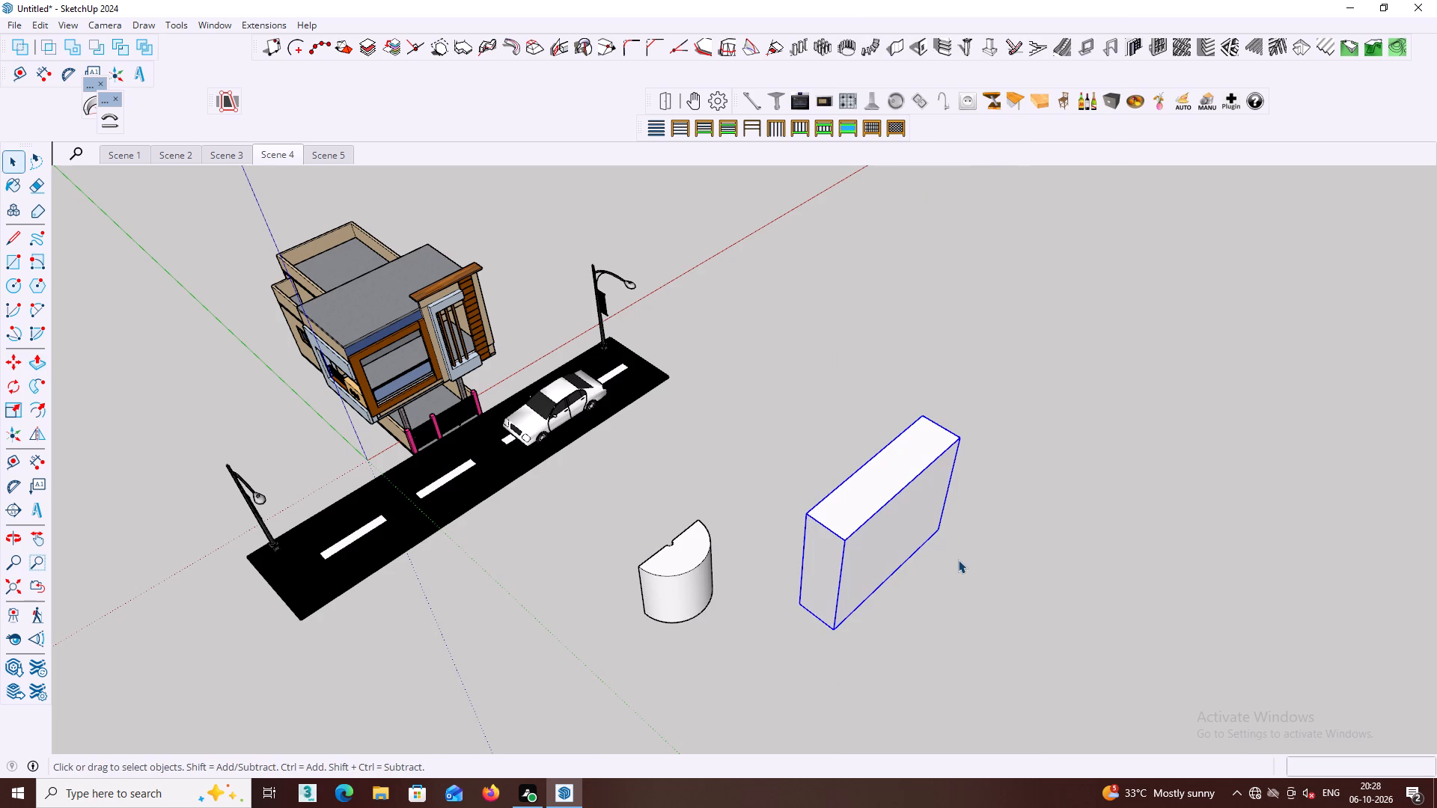
# Draw a line along the block's long top edge facing away from the house and copy it about 34' straight up.
pyautogui.scroll(1, 958, 560)
pyautogui.click(959, 562)
pyautogui.press('l')
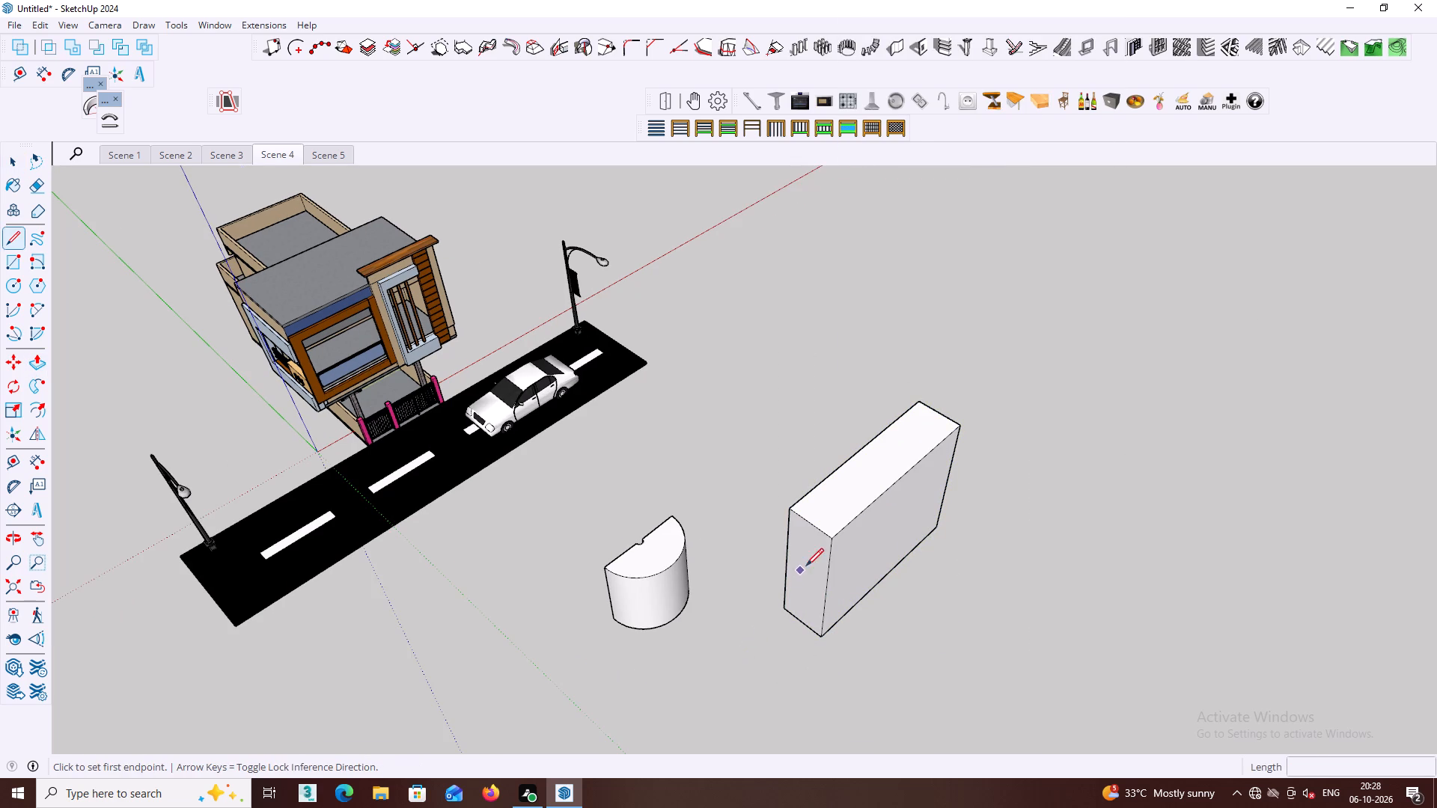
pyautogui.click(830, 542)
pyautogui.click(963, 424)
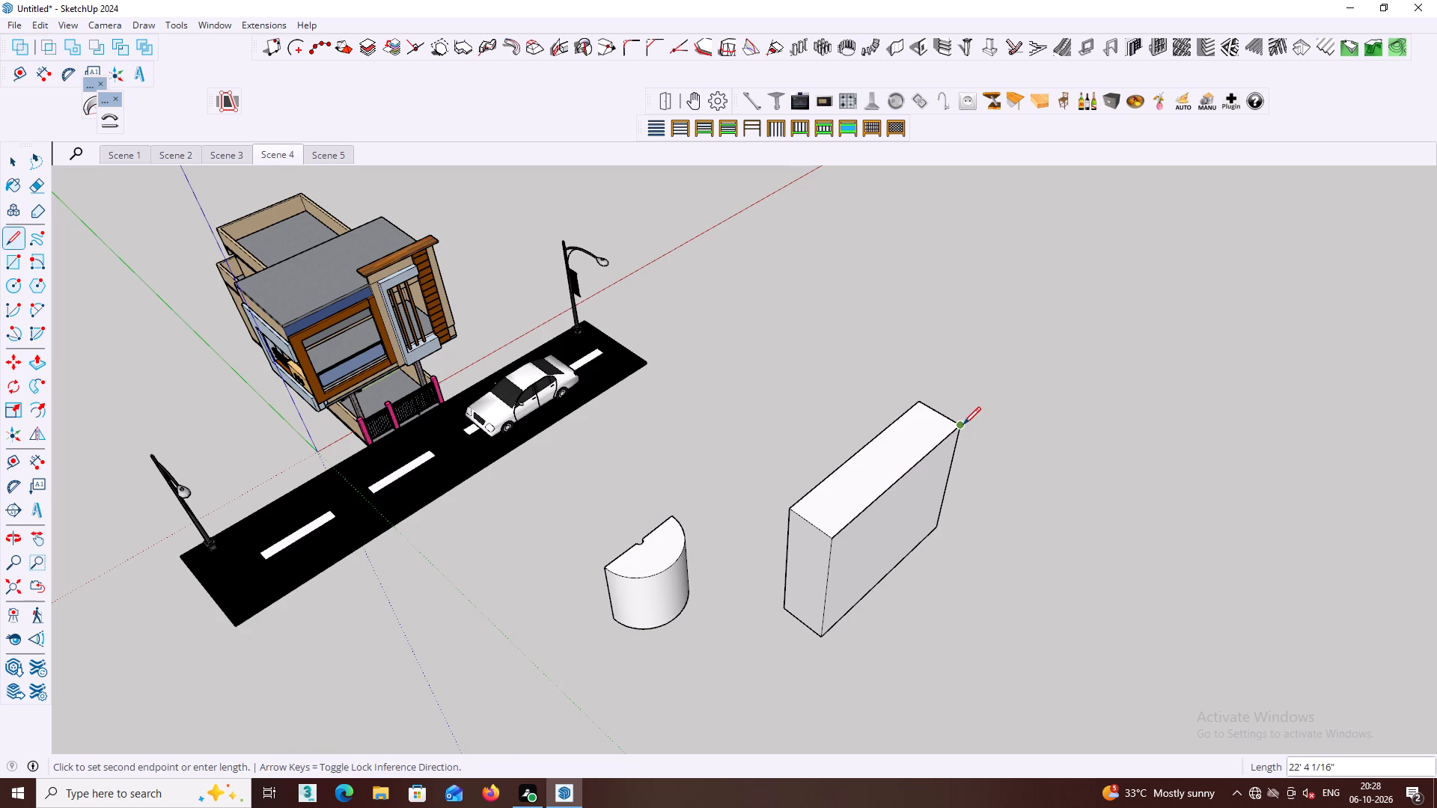
pyautogui.press('space')
pyautogui.click(901, 476)
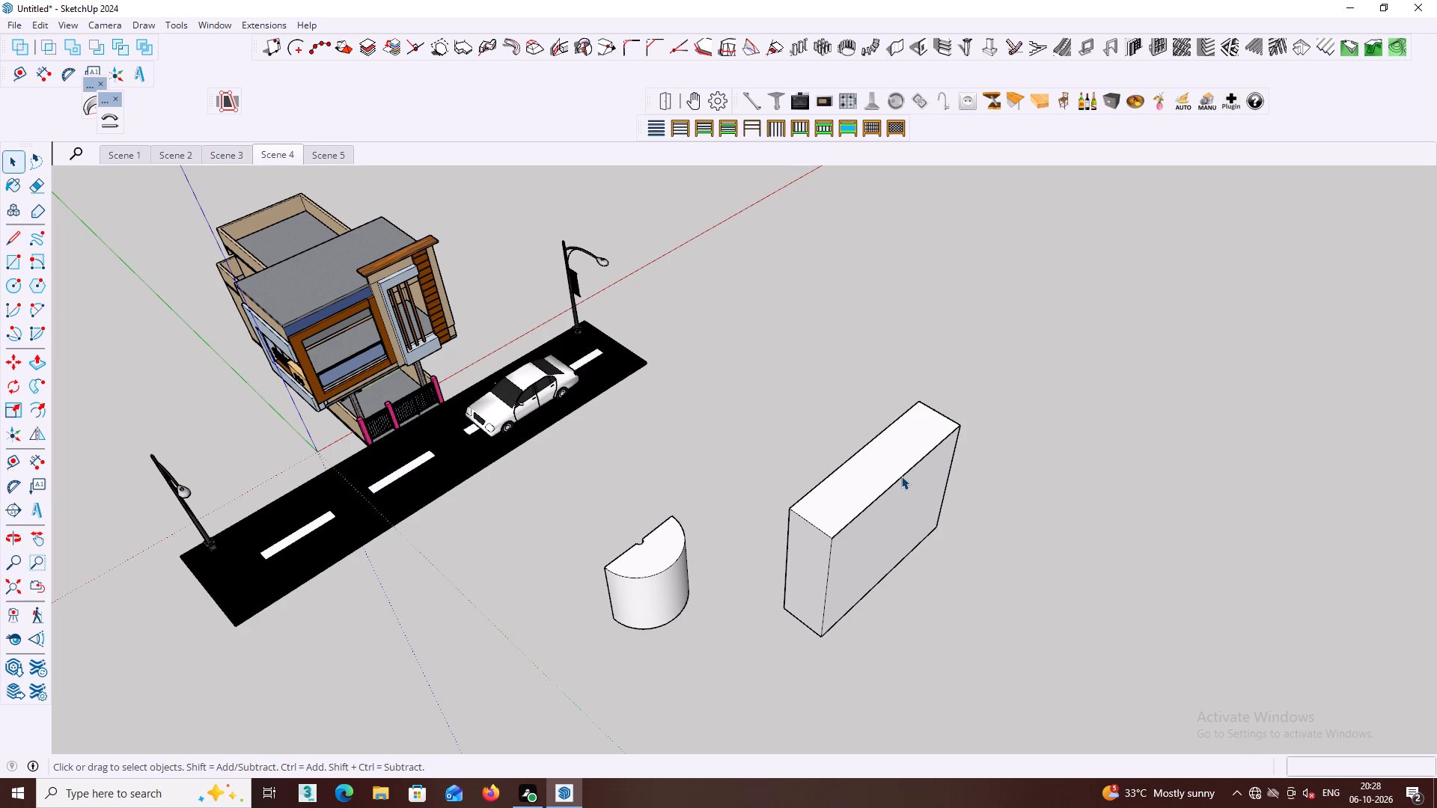
pyautogui.press('m')
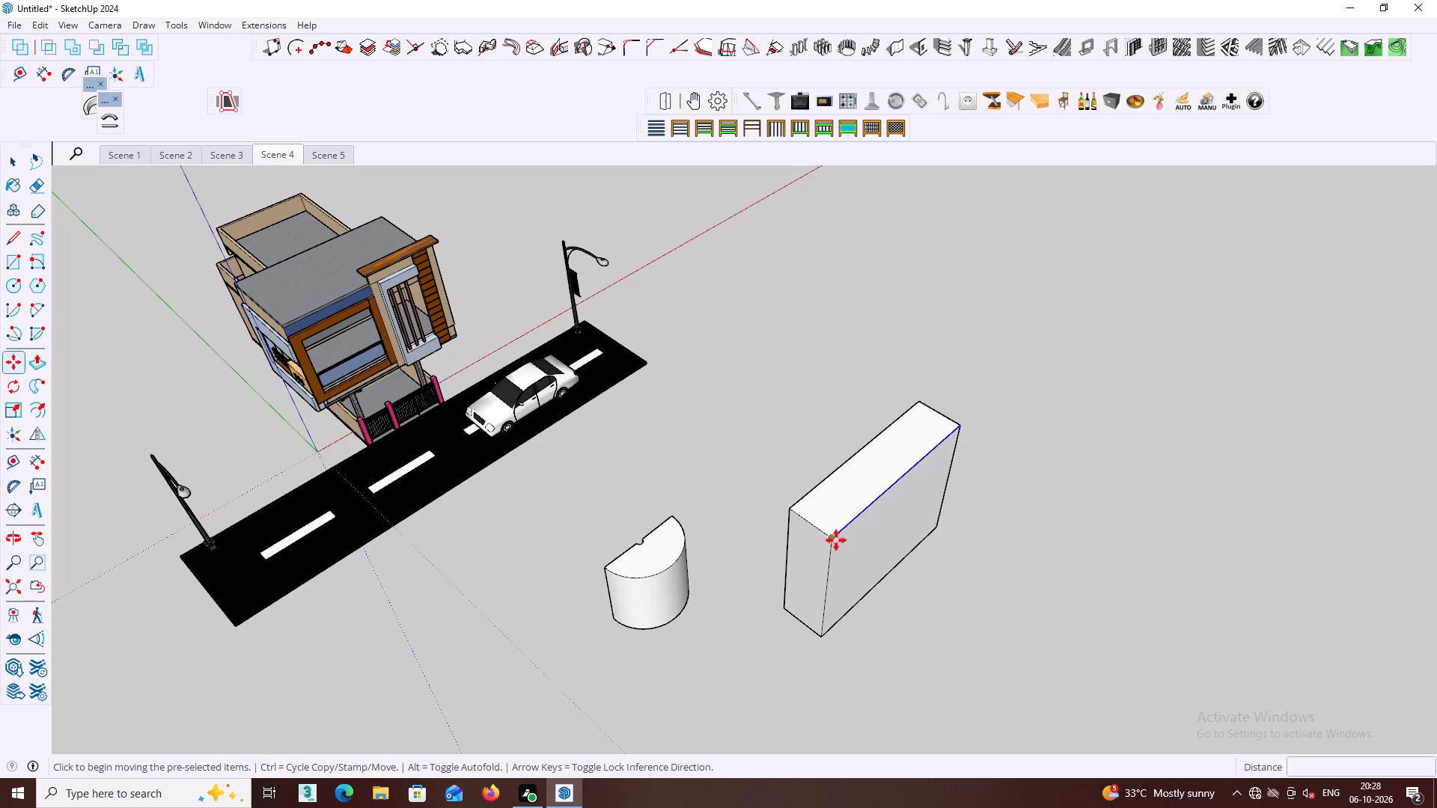
pyautogui.click(832, 539)
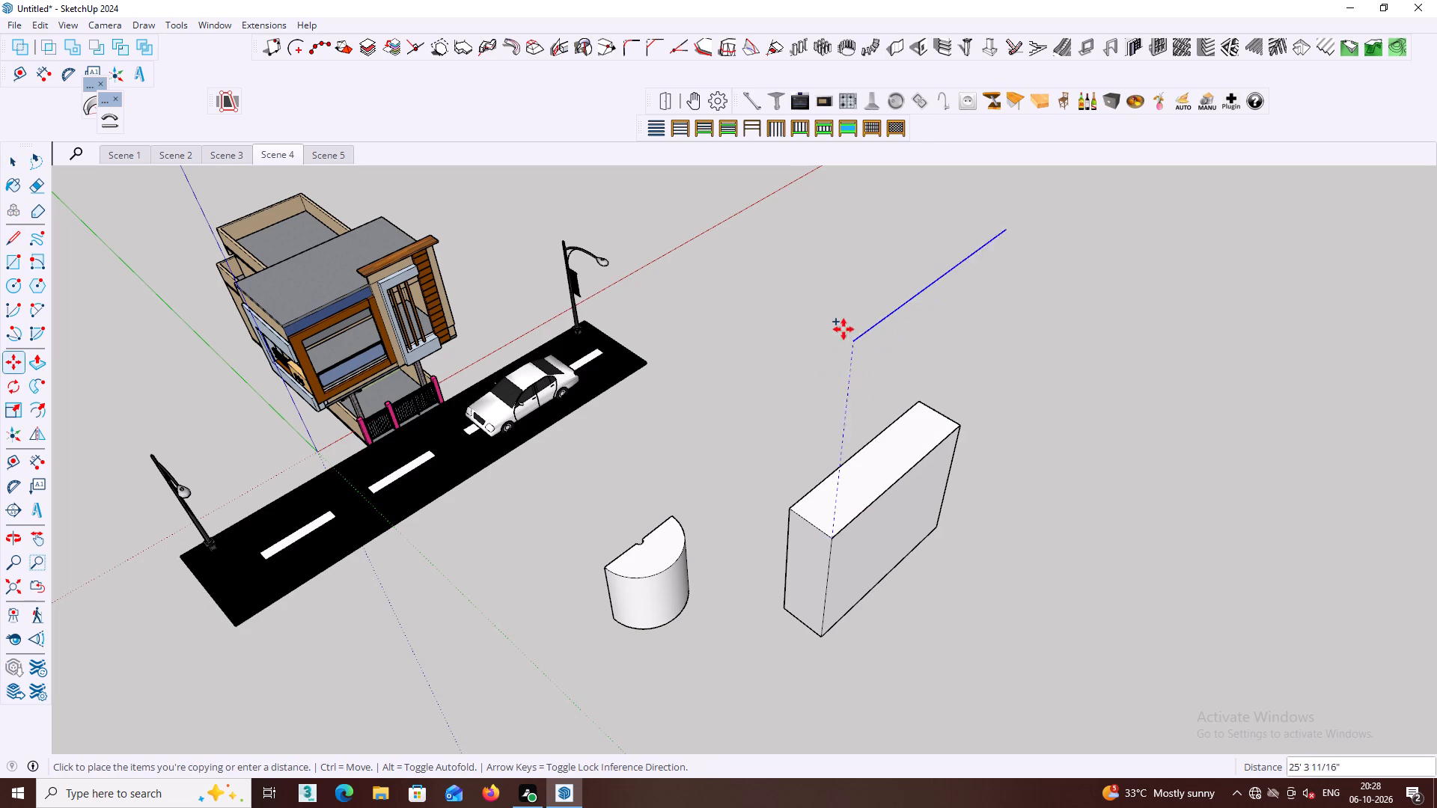
pyautogui.click(843, 326)
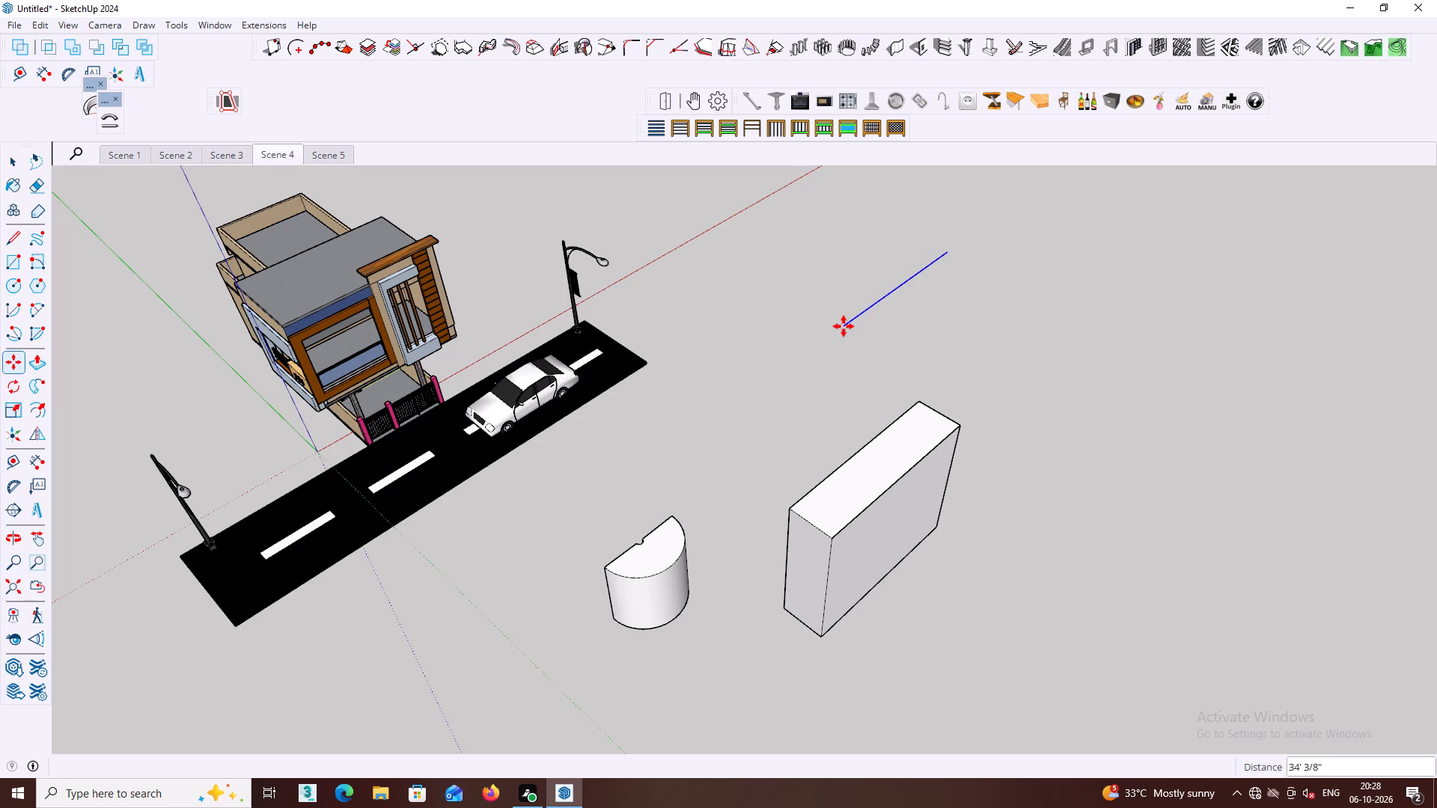
# Draw an upright arc between the raised line's endpoints, locked to the blue axis, and erase that straight line.
pyautogui.press('space')
pyautogui.write('a')
pyautogui.click(844, 326)
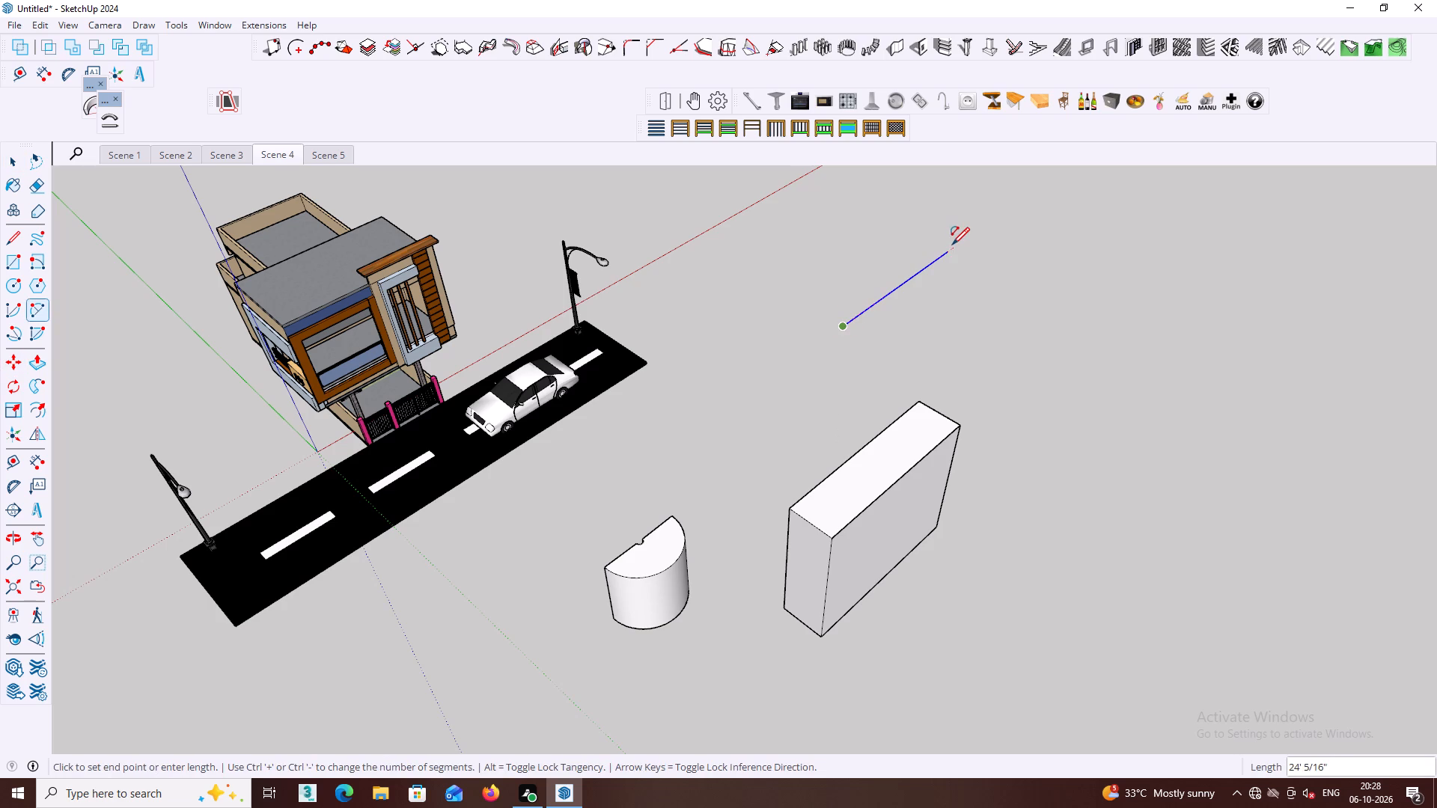
pyautogui.click(948, 251)
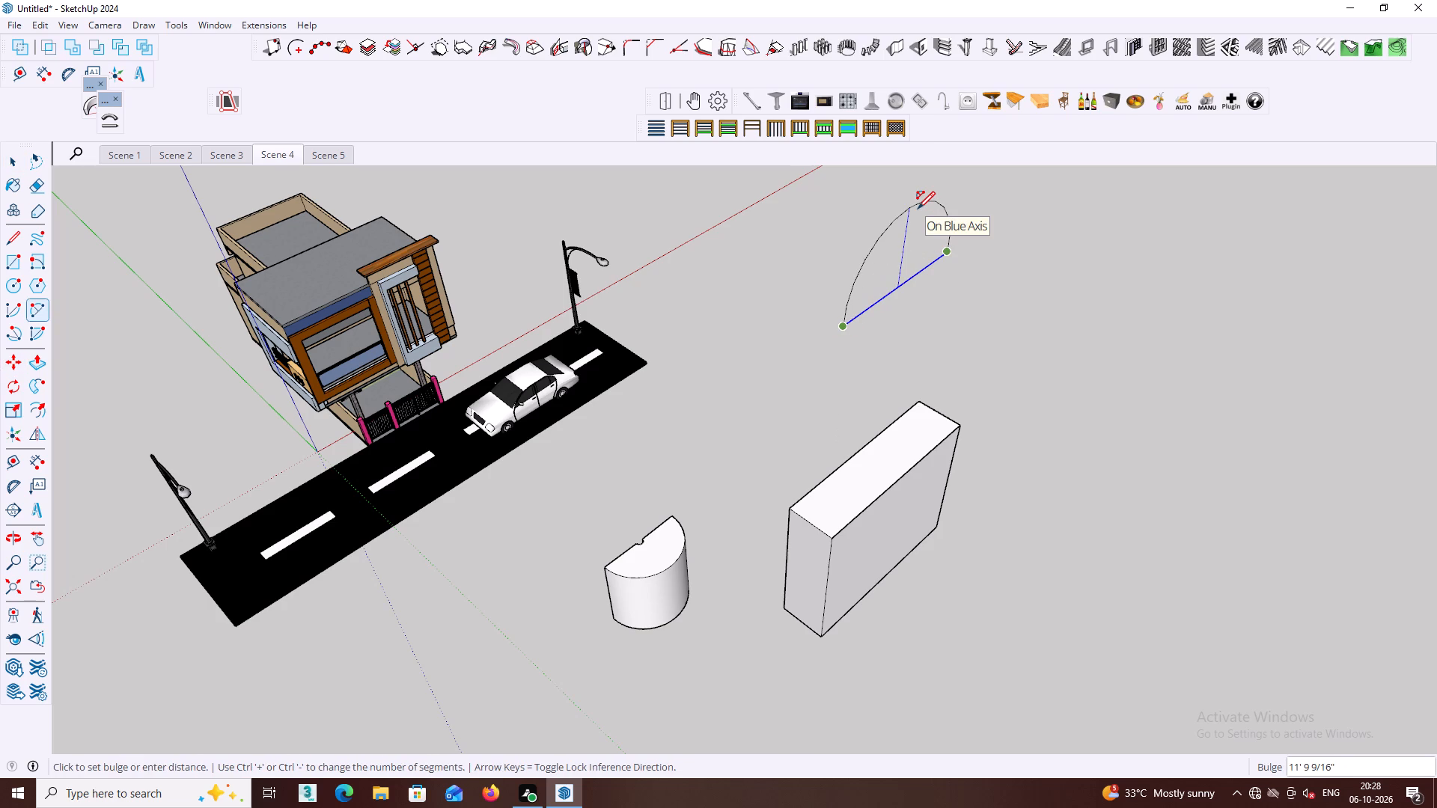
pyautogui.press('Up')
pyautogui.click(915, 231)
pyautogui.press('e')
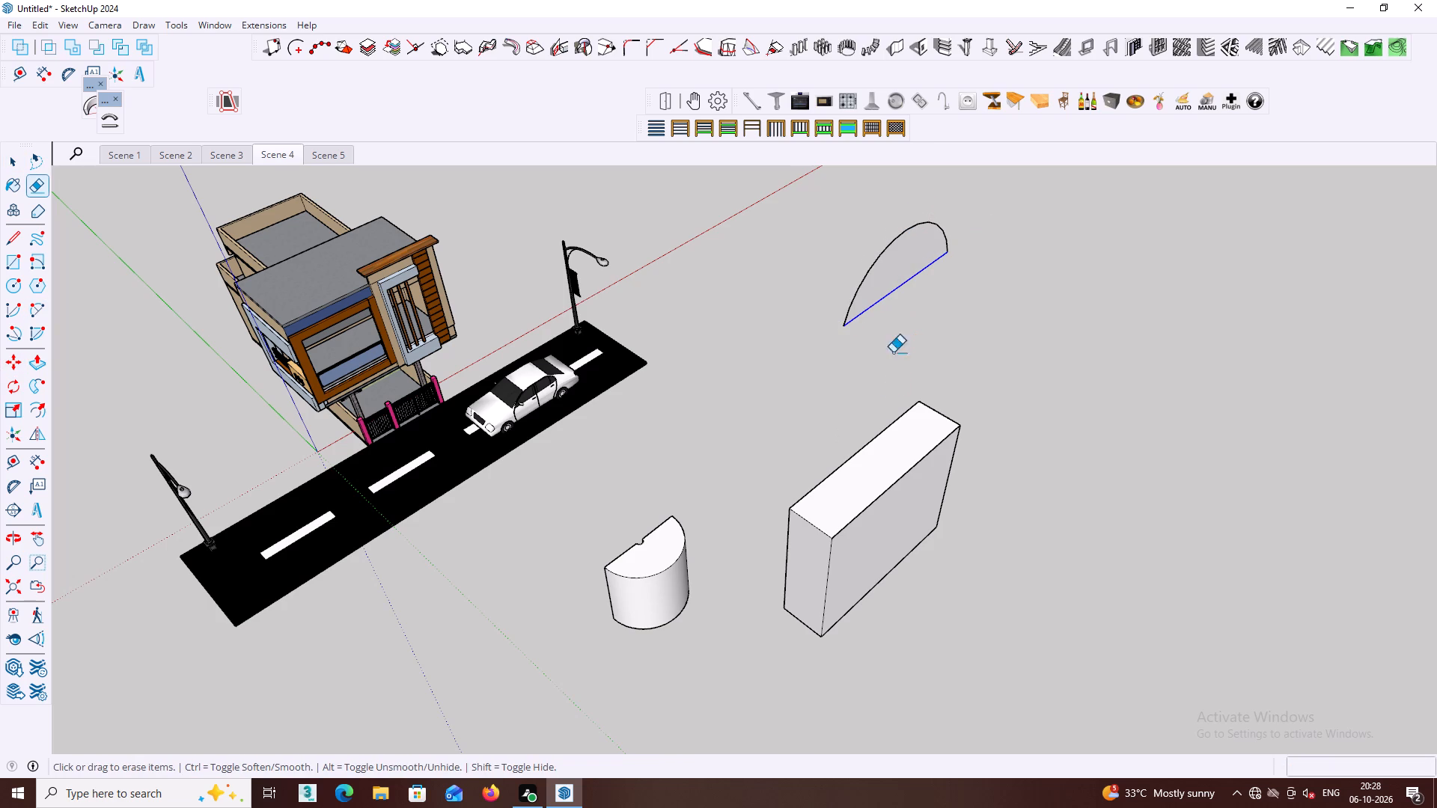
pyautogui.moveTo(889, 278); pyautogui.dragTo(894, 331)
pyautogui.press('space')
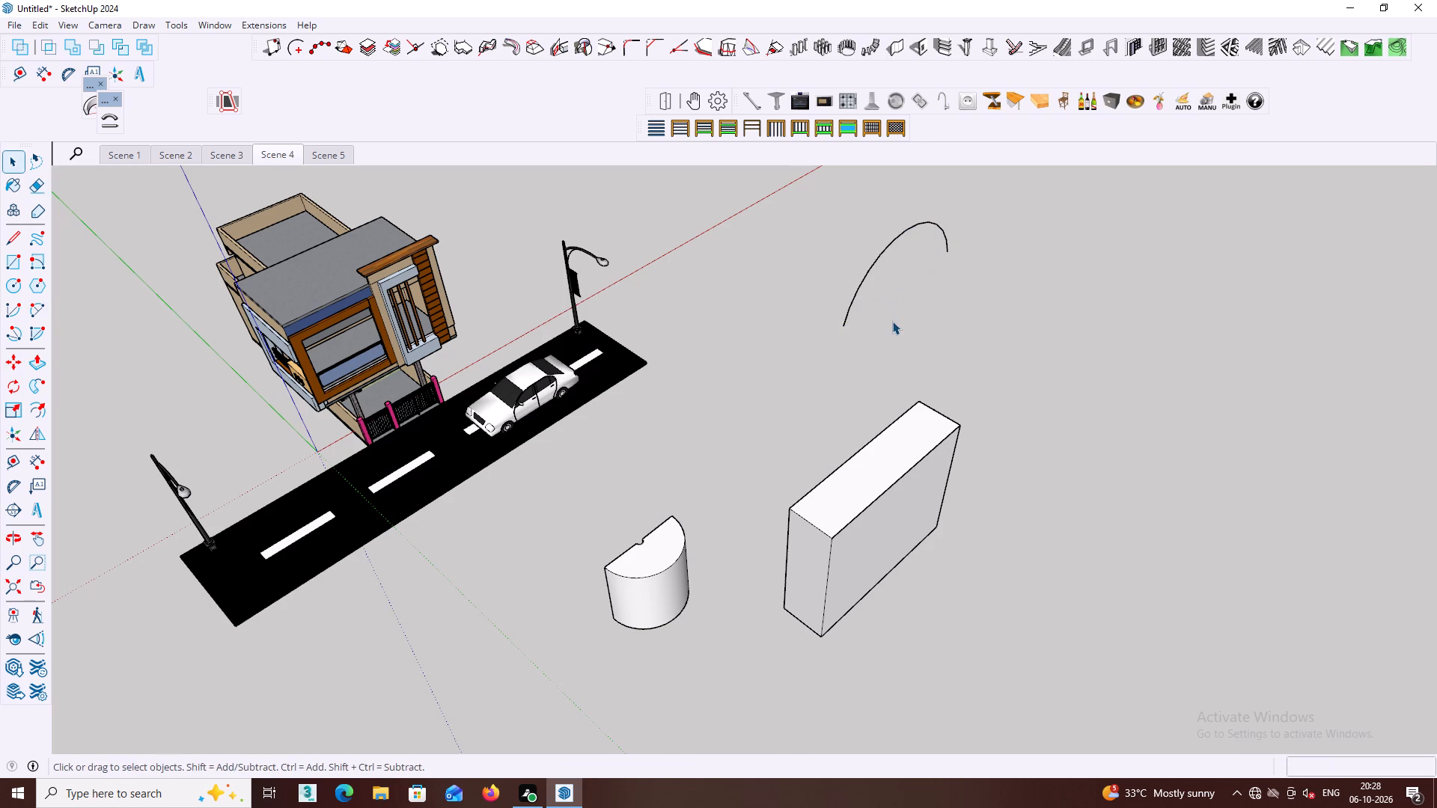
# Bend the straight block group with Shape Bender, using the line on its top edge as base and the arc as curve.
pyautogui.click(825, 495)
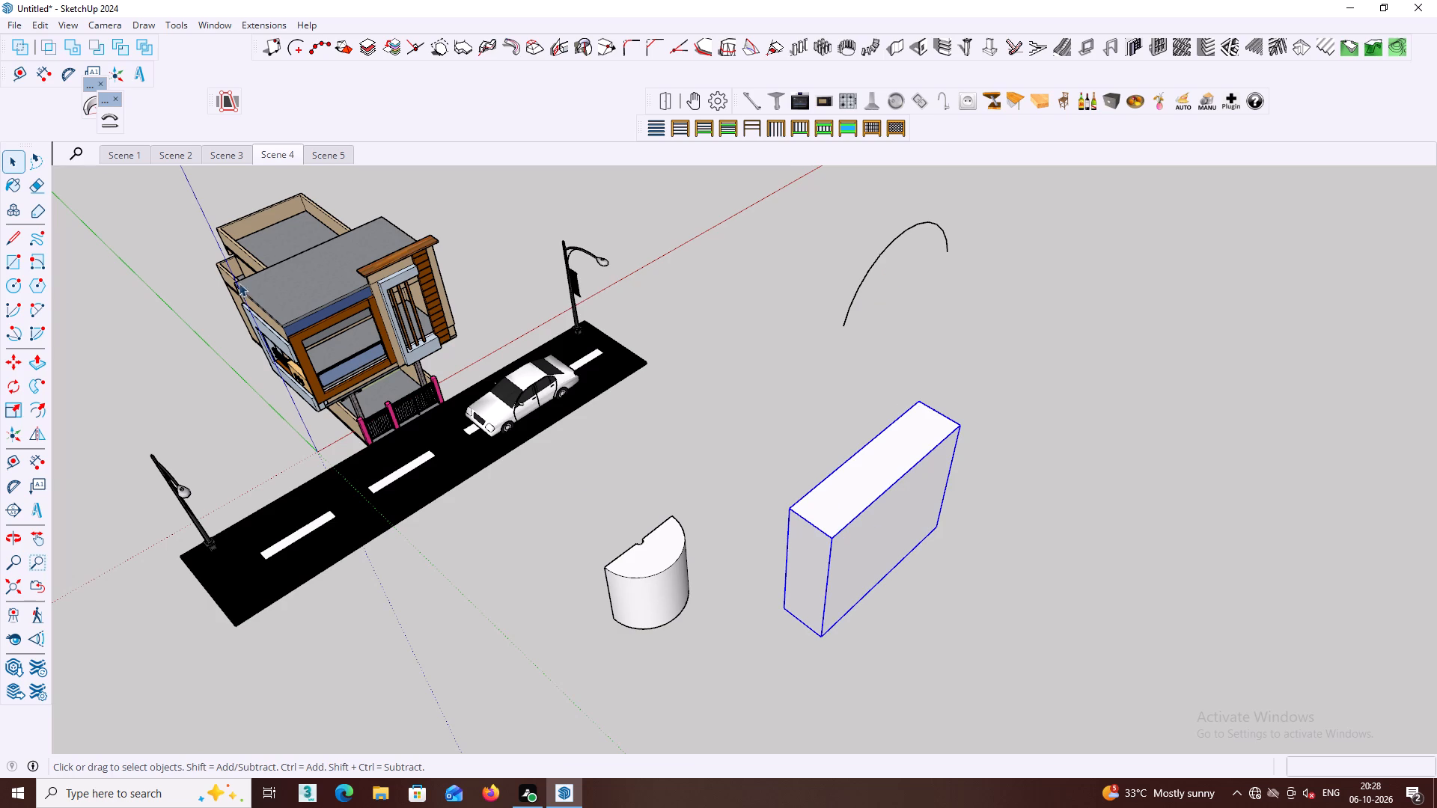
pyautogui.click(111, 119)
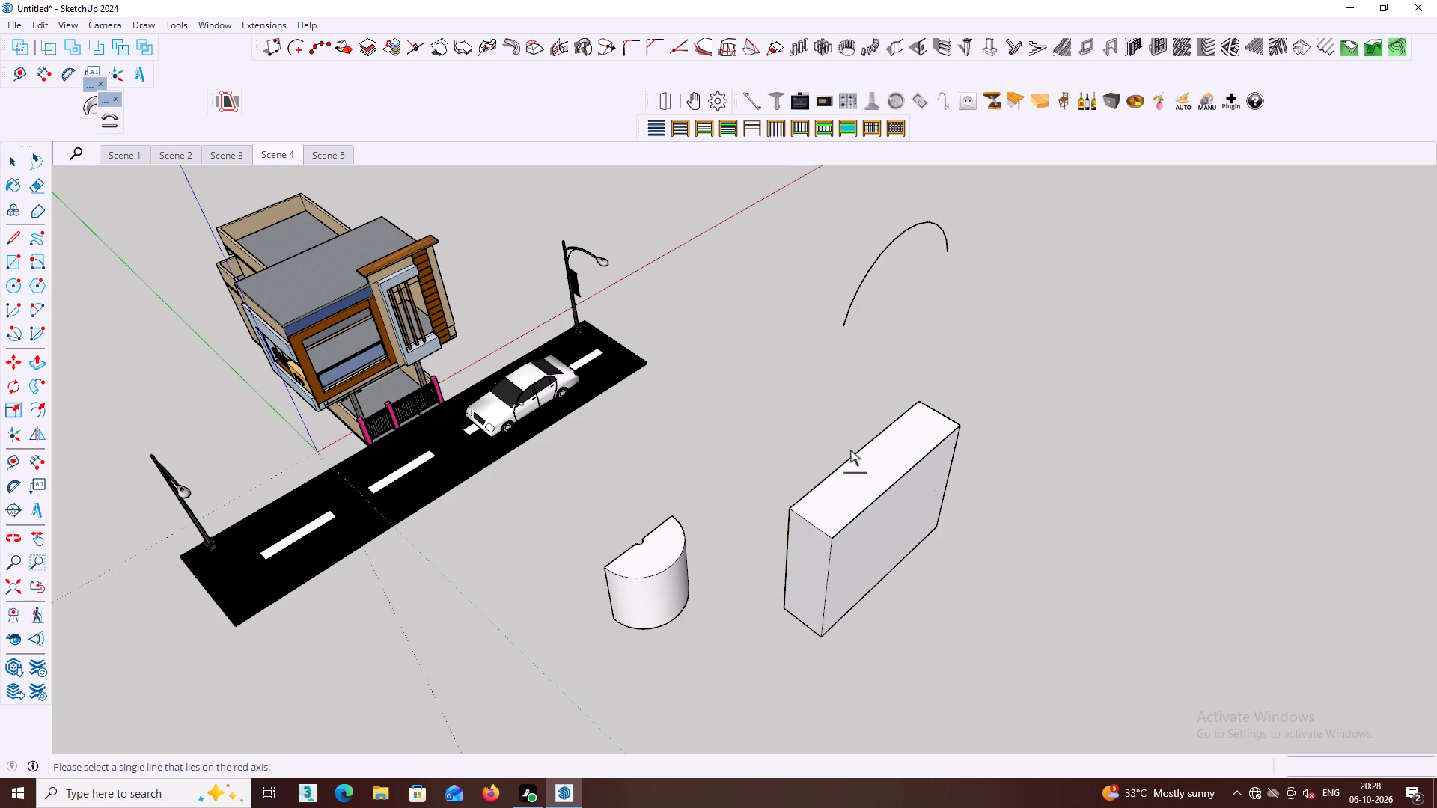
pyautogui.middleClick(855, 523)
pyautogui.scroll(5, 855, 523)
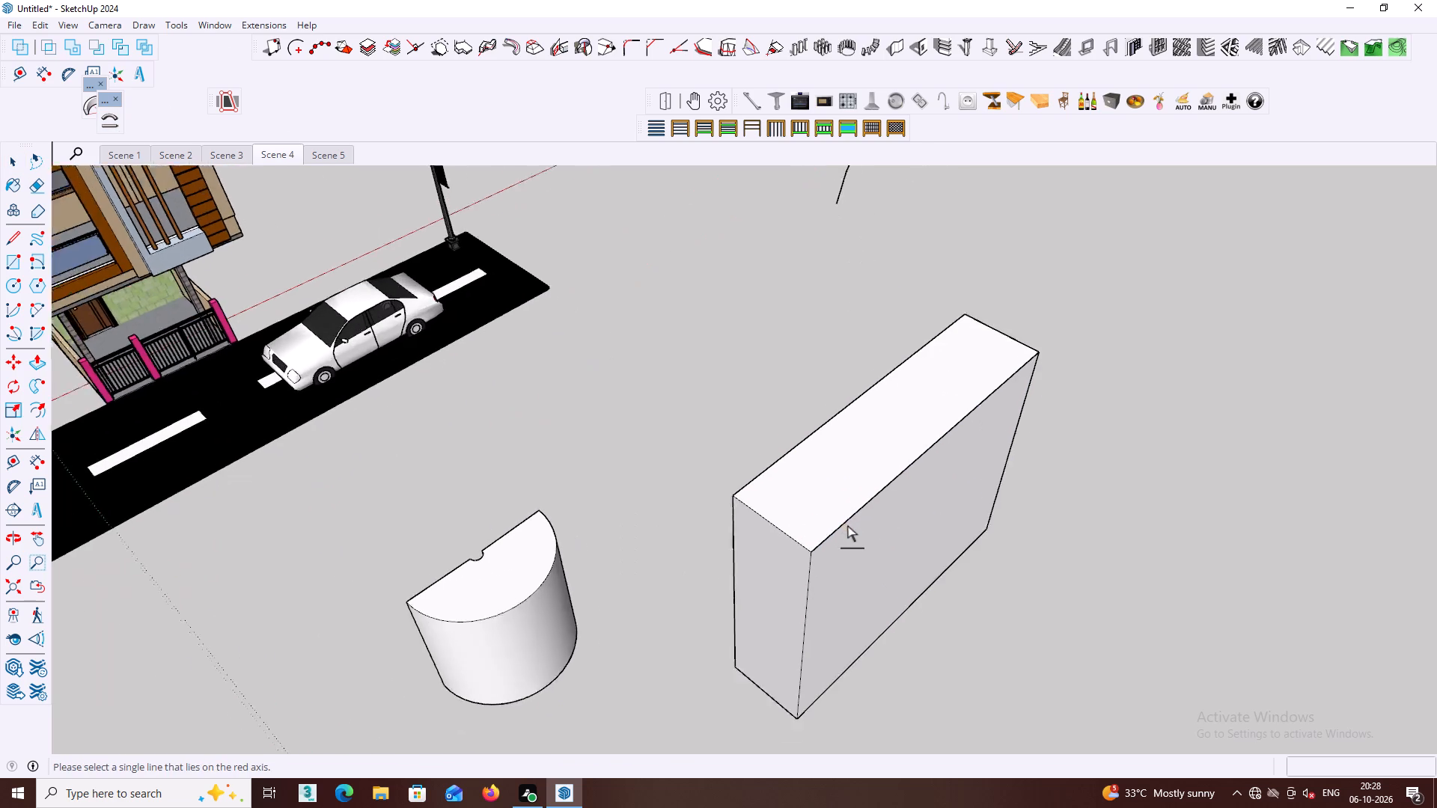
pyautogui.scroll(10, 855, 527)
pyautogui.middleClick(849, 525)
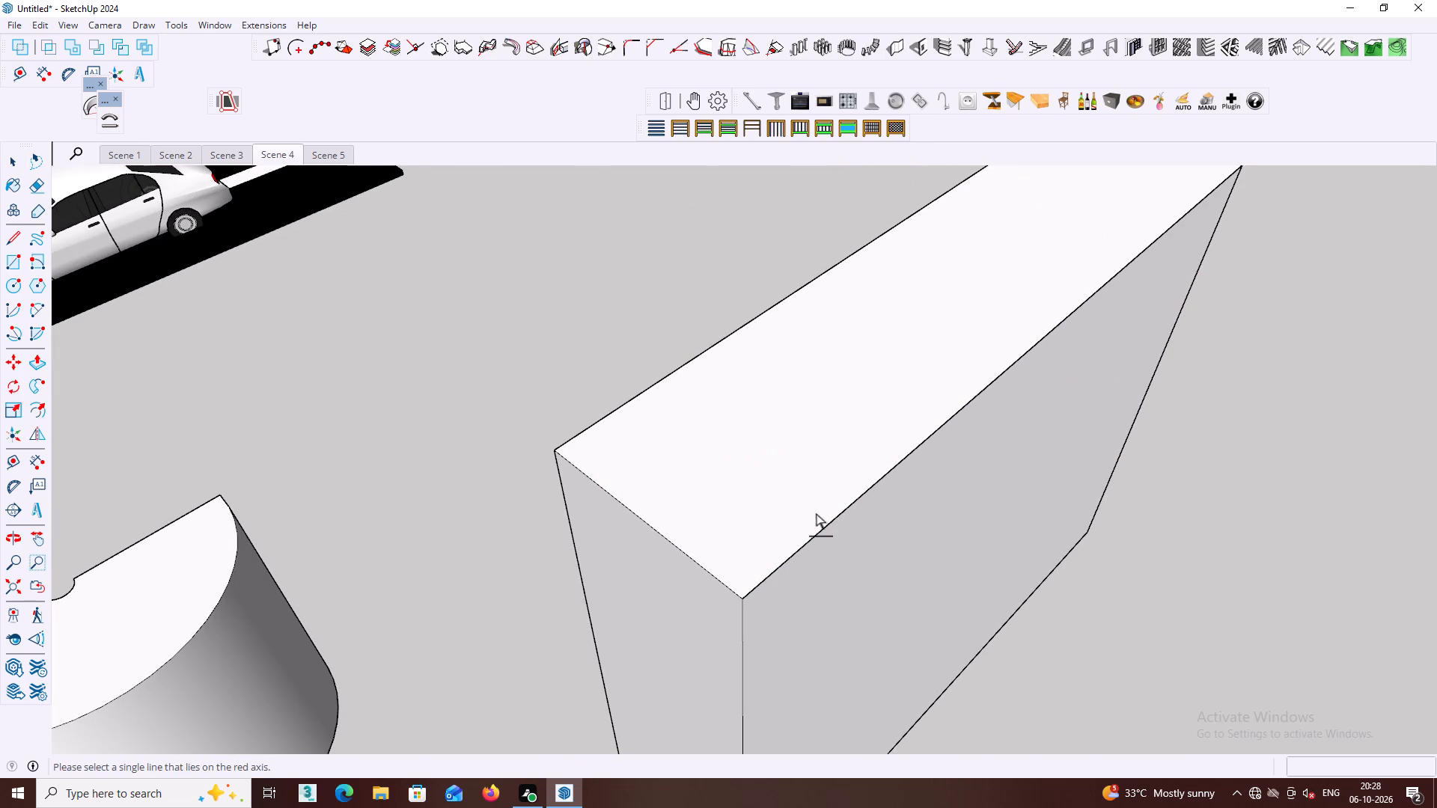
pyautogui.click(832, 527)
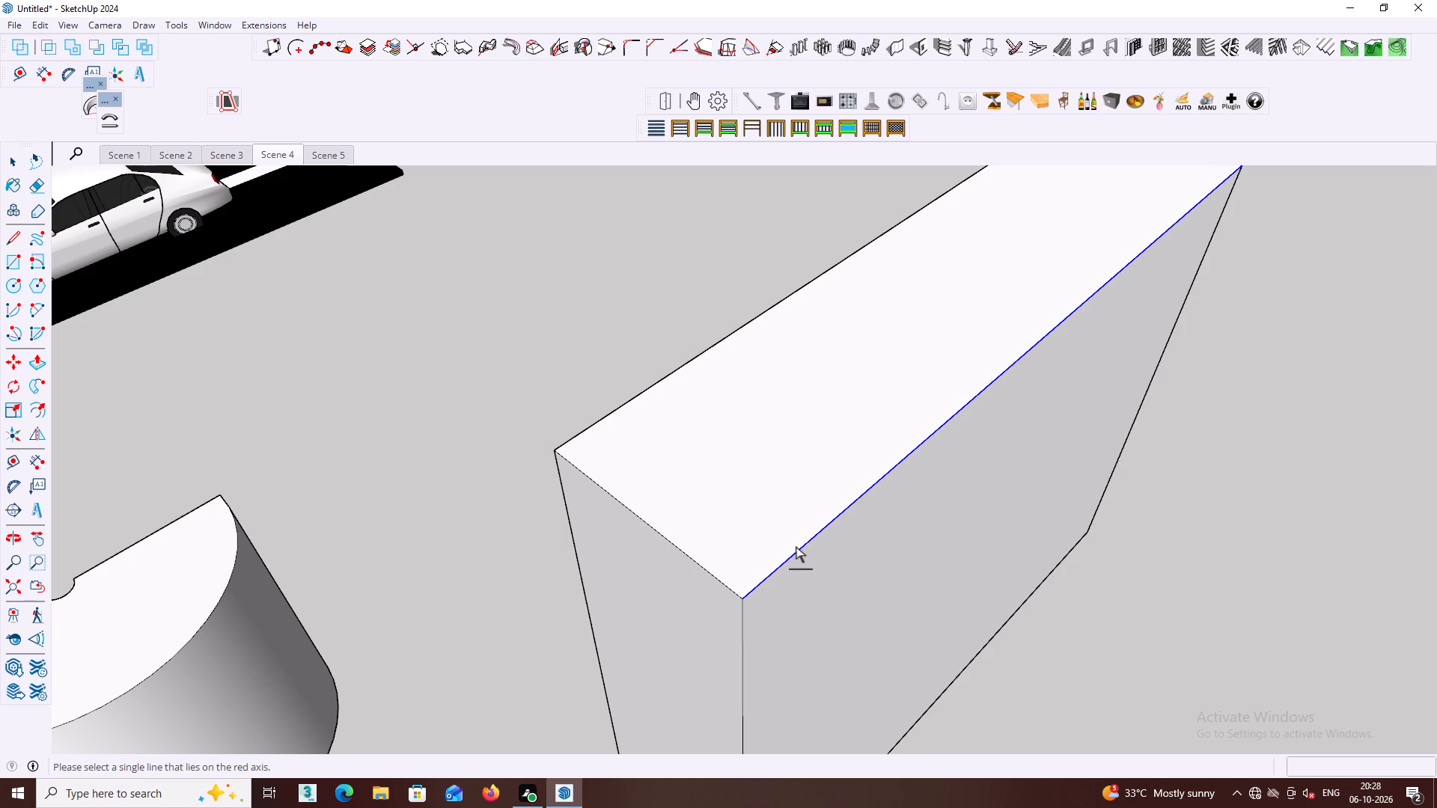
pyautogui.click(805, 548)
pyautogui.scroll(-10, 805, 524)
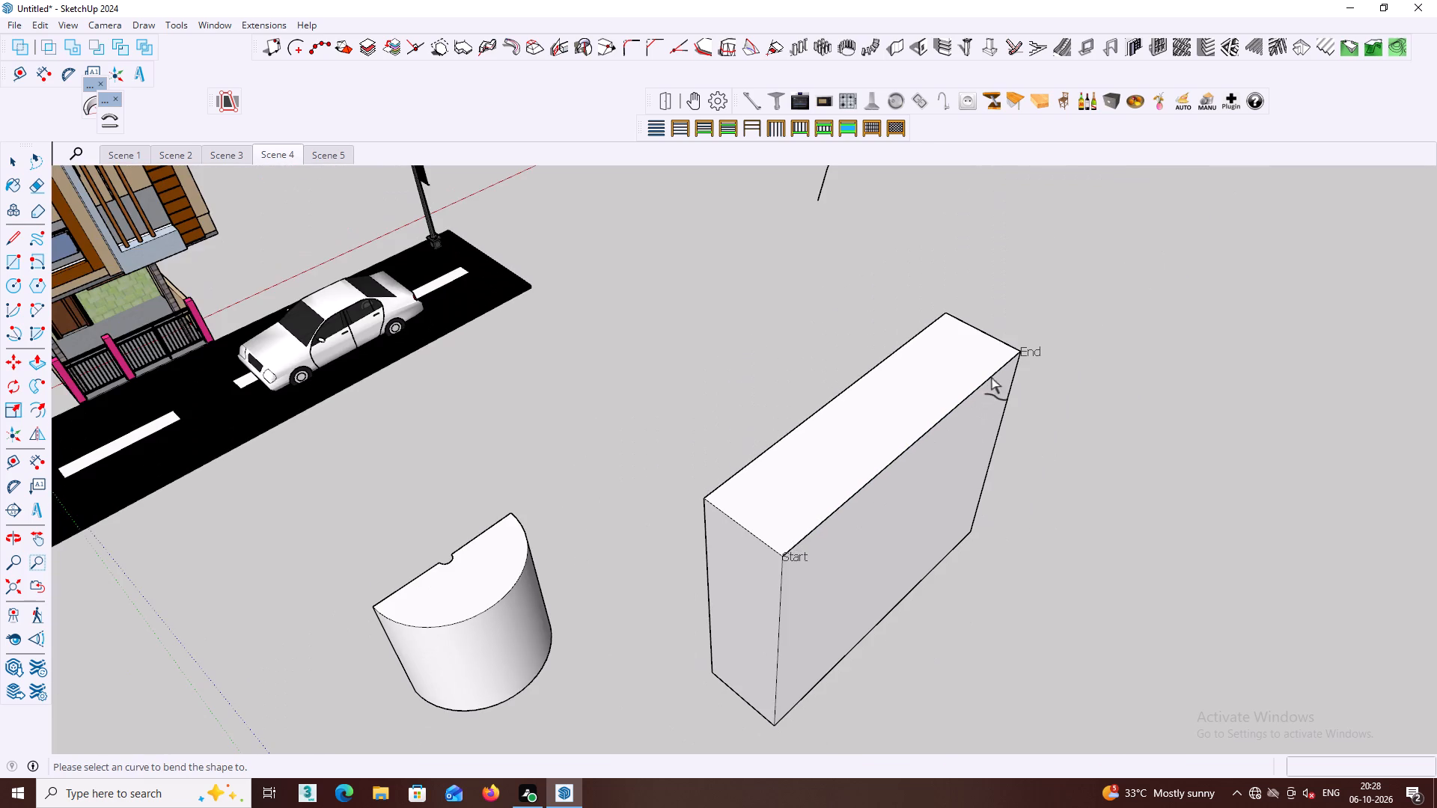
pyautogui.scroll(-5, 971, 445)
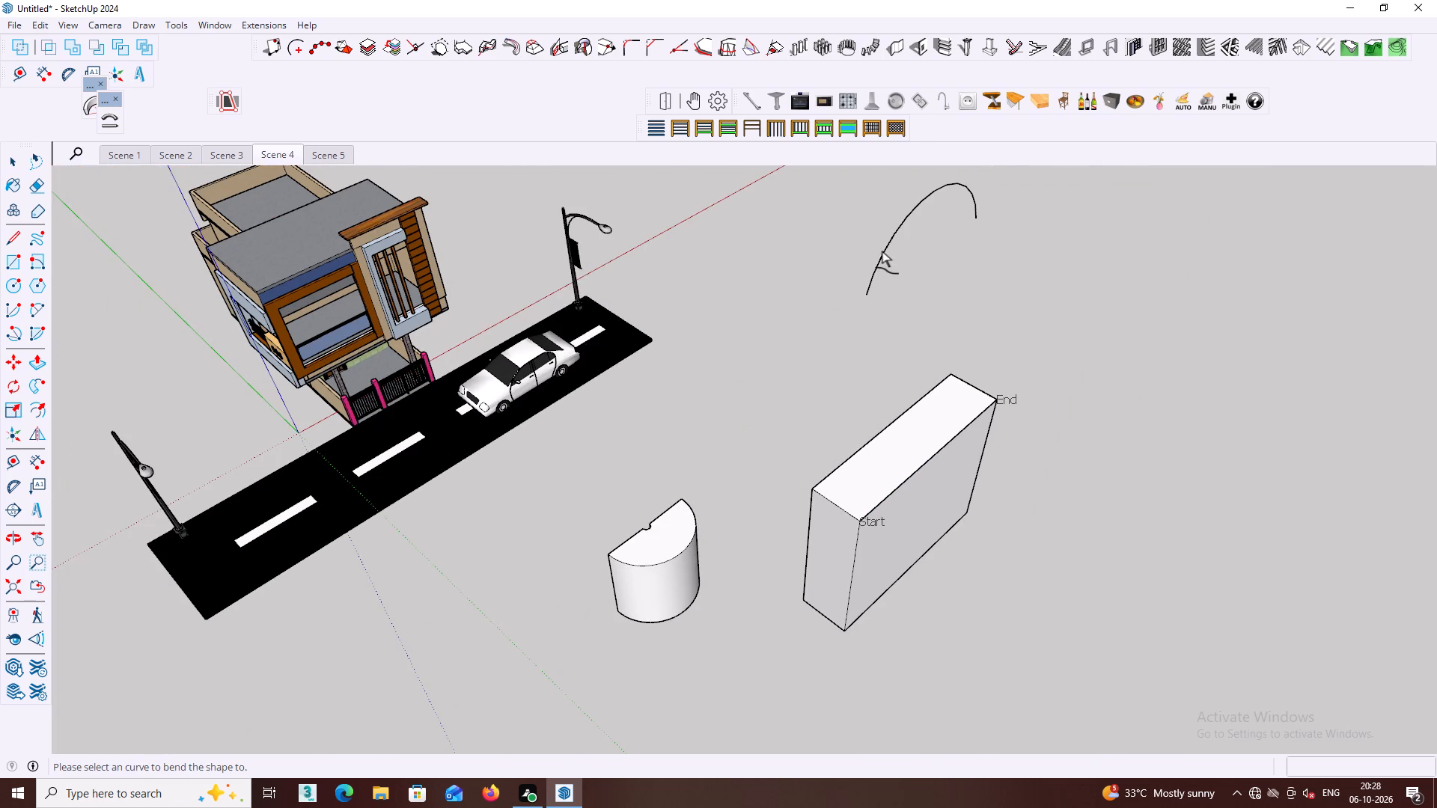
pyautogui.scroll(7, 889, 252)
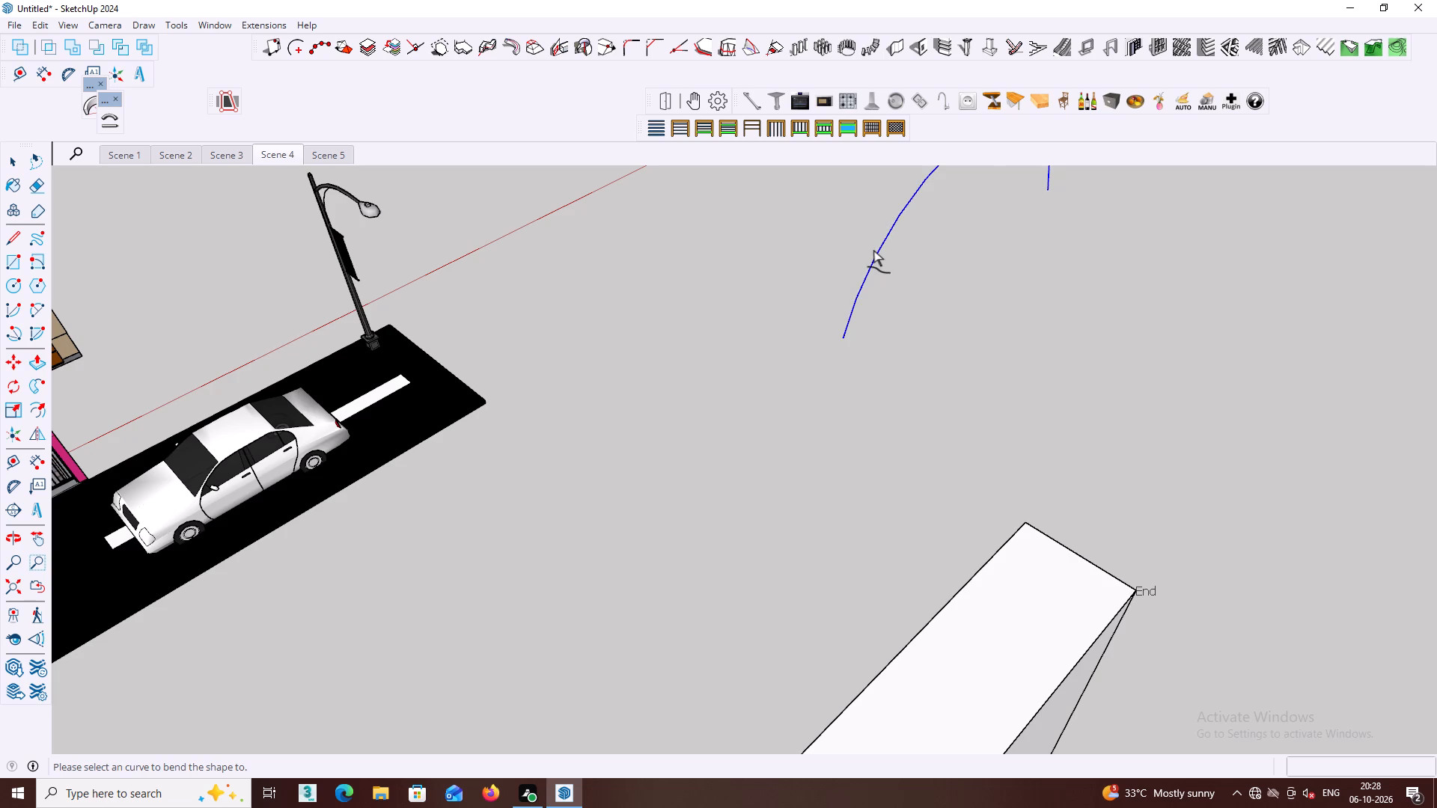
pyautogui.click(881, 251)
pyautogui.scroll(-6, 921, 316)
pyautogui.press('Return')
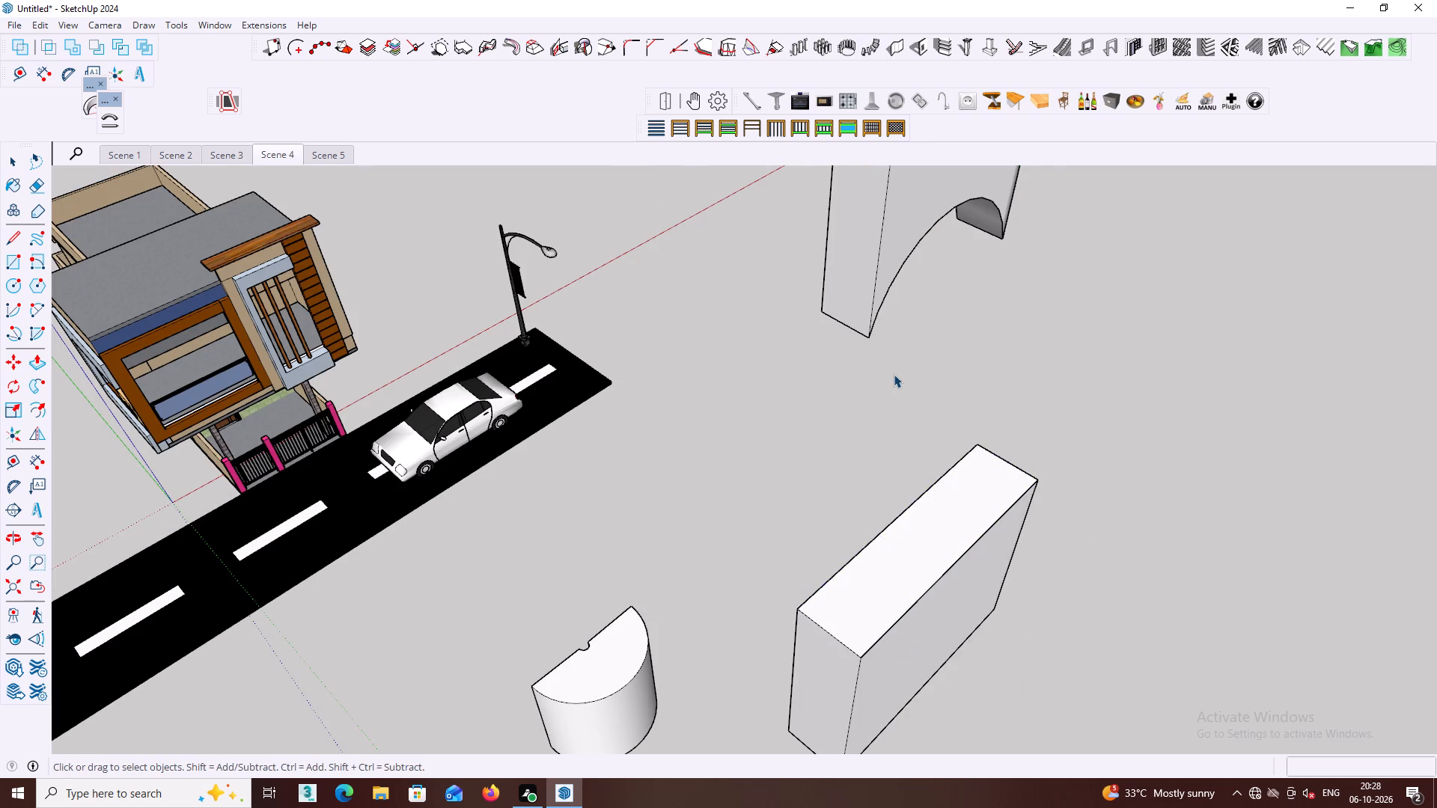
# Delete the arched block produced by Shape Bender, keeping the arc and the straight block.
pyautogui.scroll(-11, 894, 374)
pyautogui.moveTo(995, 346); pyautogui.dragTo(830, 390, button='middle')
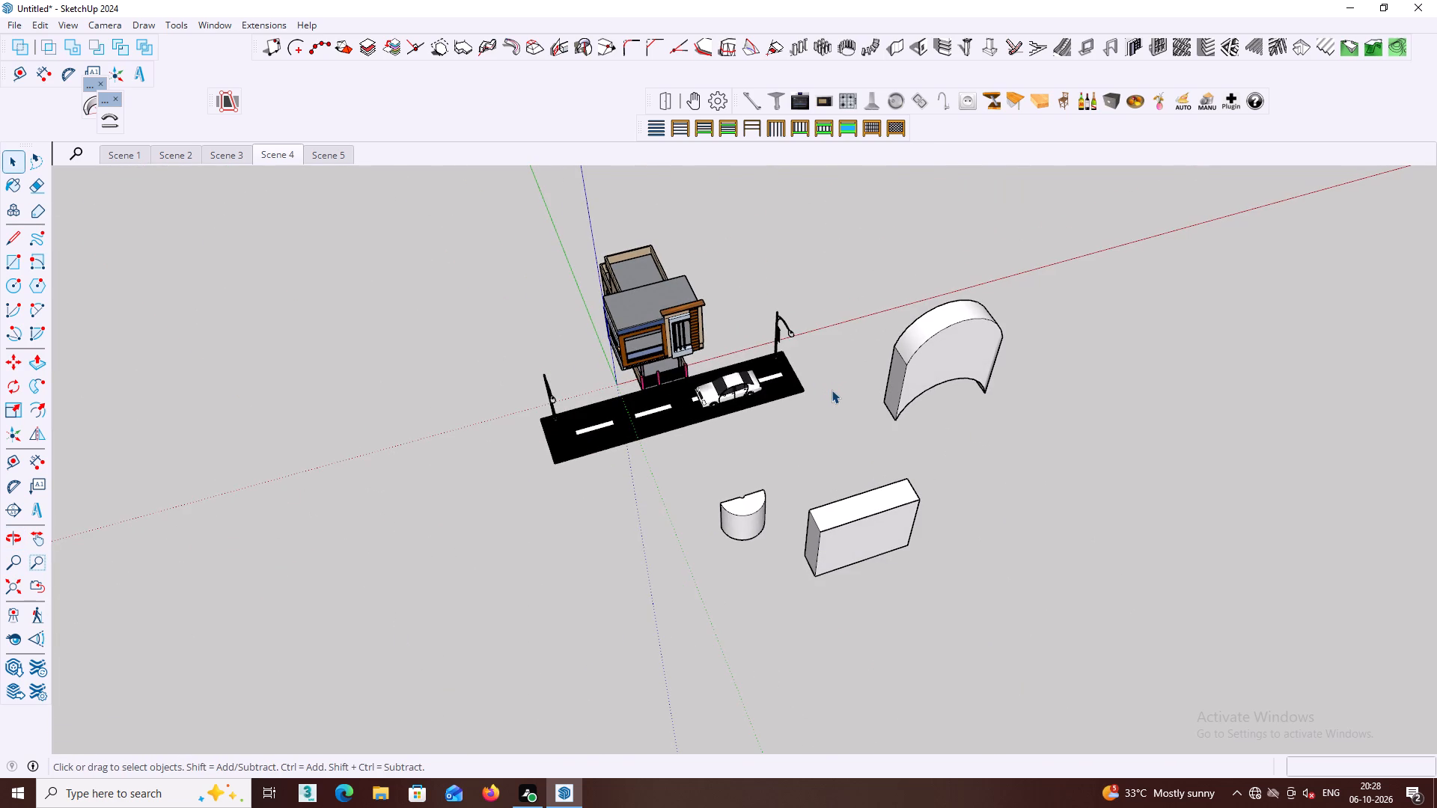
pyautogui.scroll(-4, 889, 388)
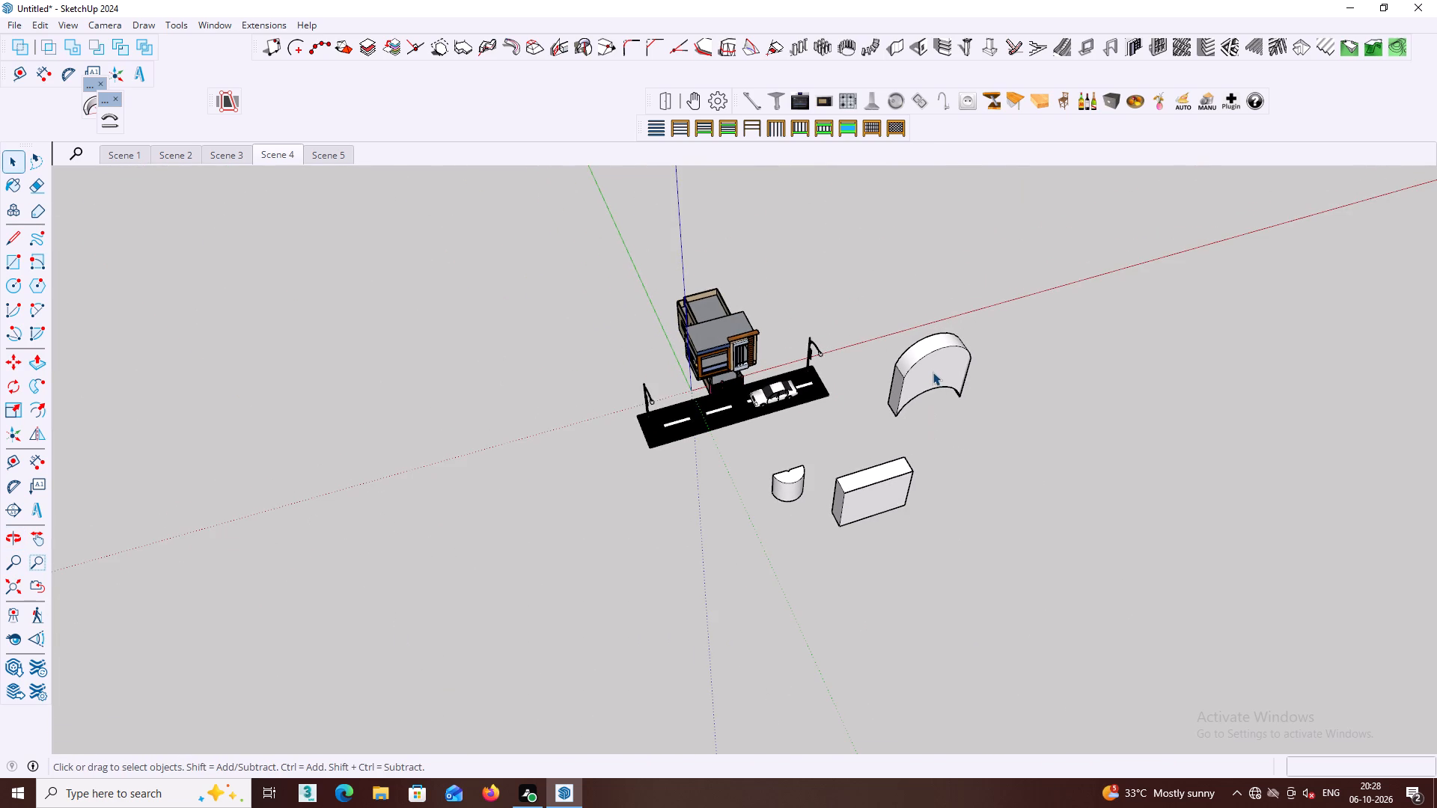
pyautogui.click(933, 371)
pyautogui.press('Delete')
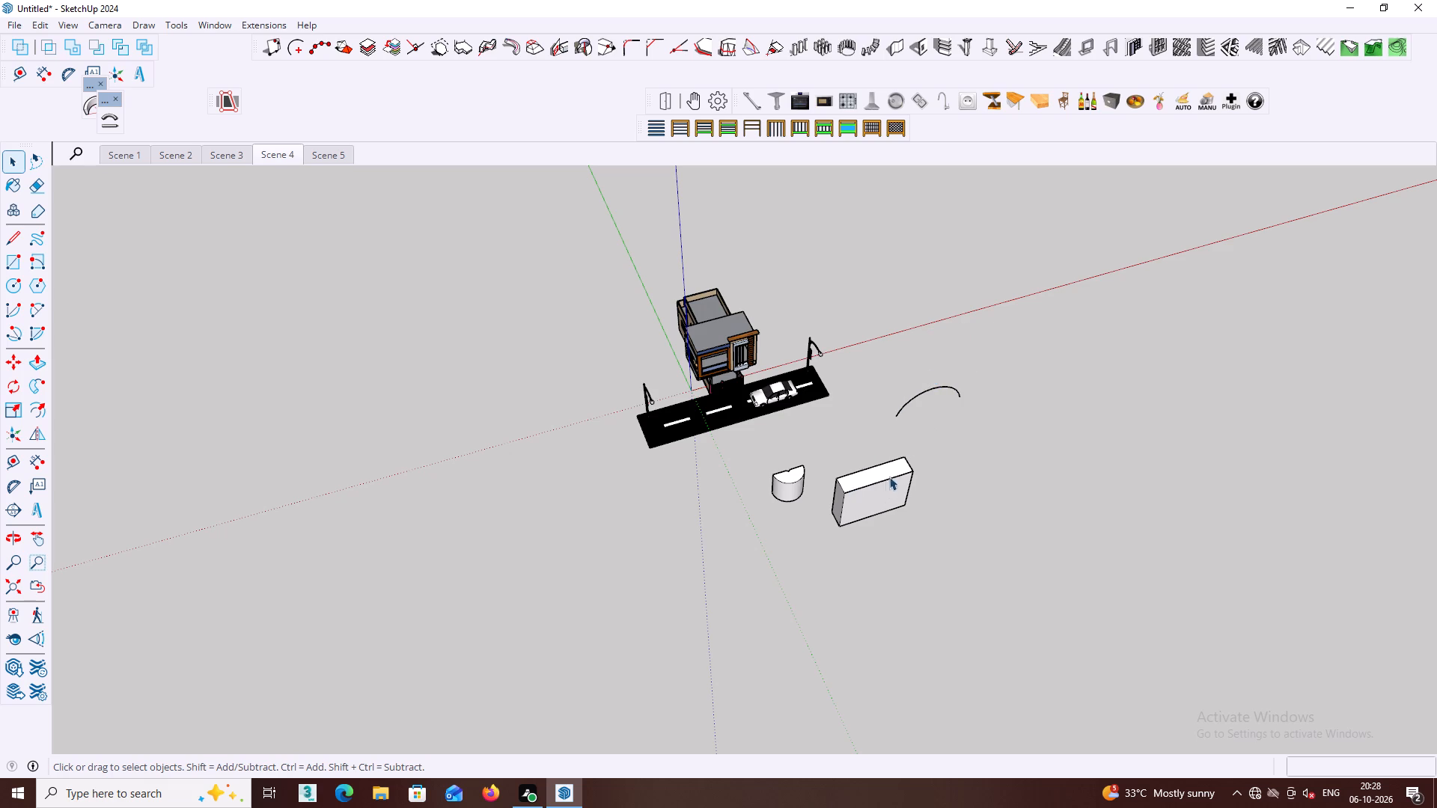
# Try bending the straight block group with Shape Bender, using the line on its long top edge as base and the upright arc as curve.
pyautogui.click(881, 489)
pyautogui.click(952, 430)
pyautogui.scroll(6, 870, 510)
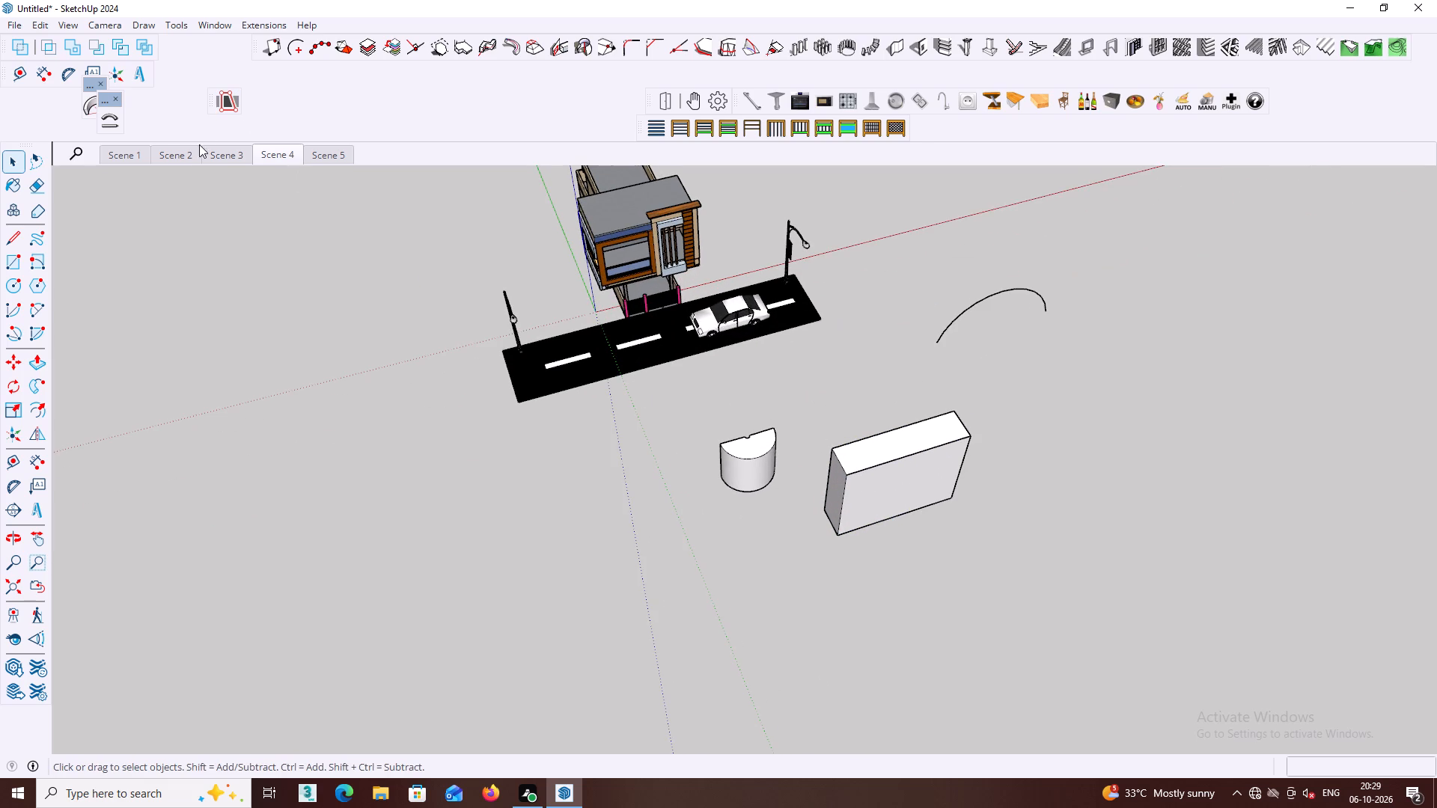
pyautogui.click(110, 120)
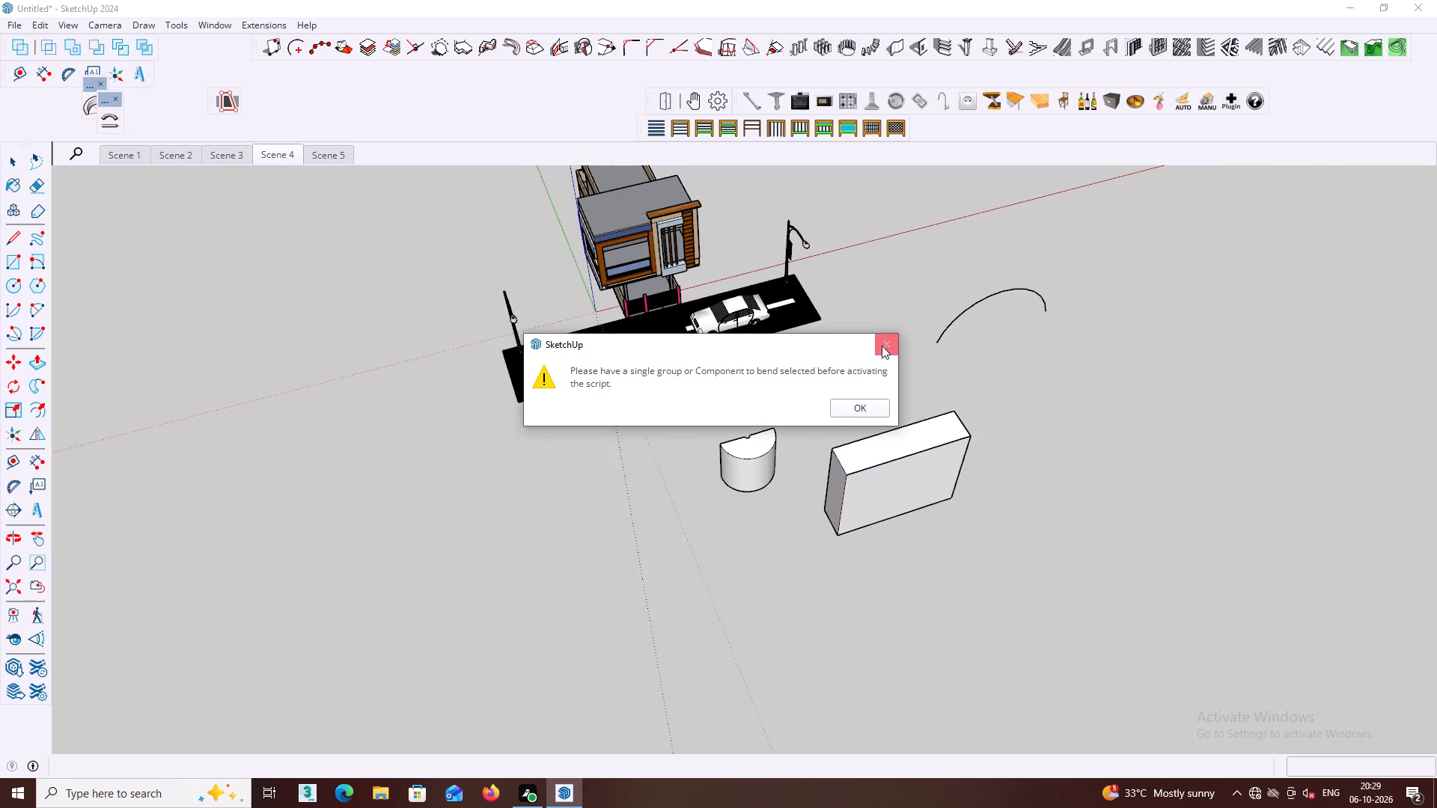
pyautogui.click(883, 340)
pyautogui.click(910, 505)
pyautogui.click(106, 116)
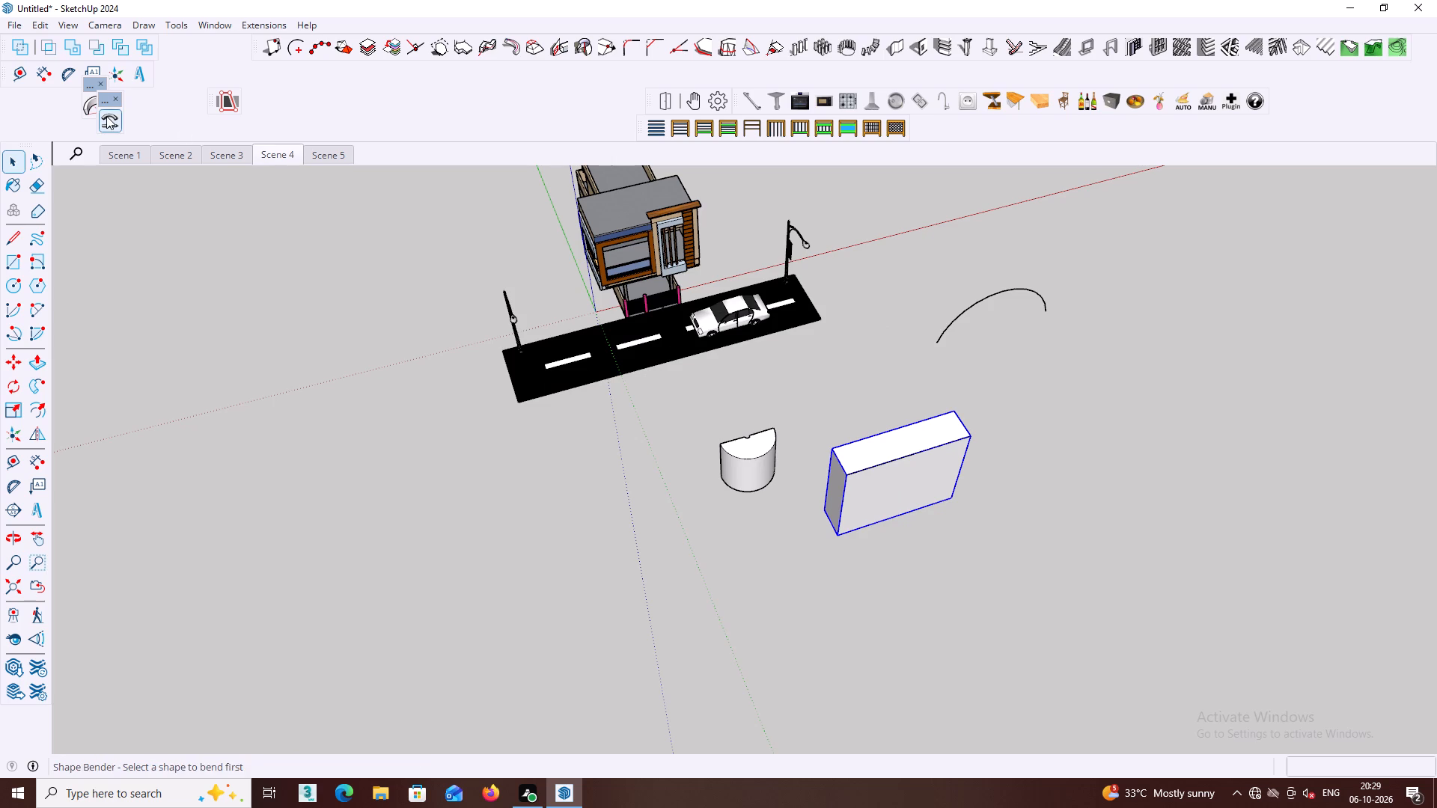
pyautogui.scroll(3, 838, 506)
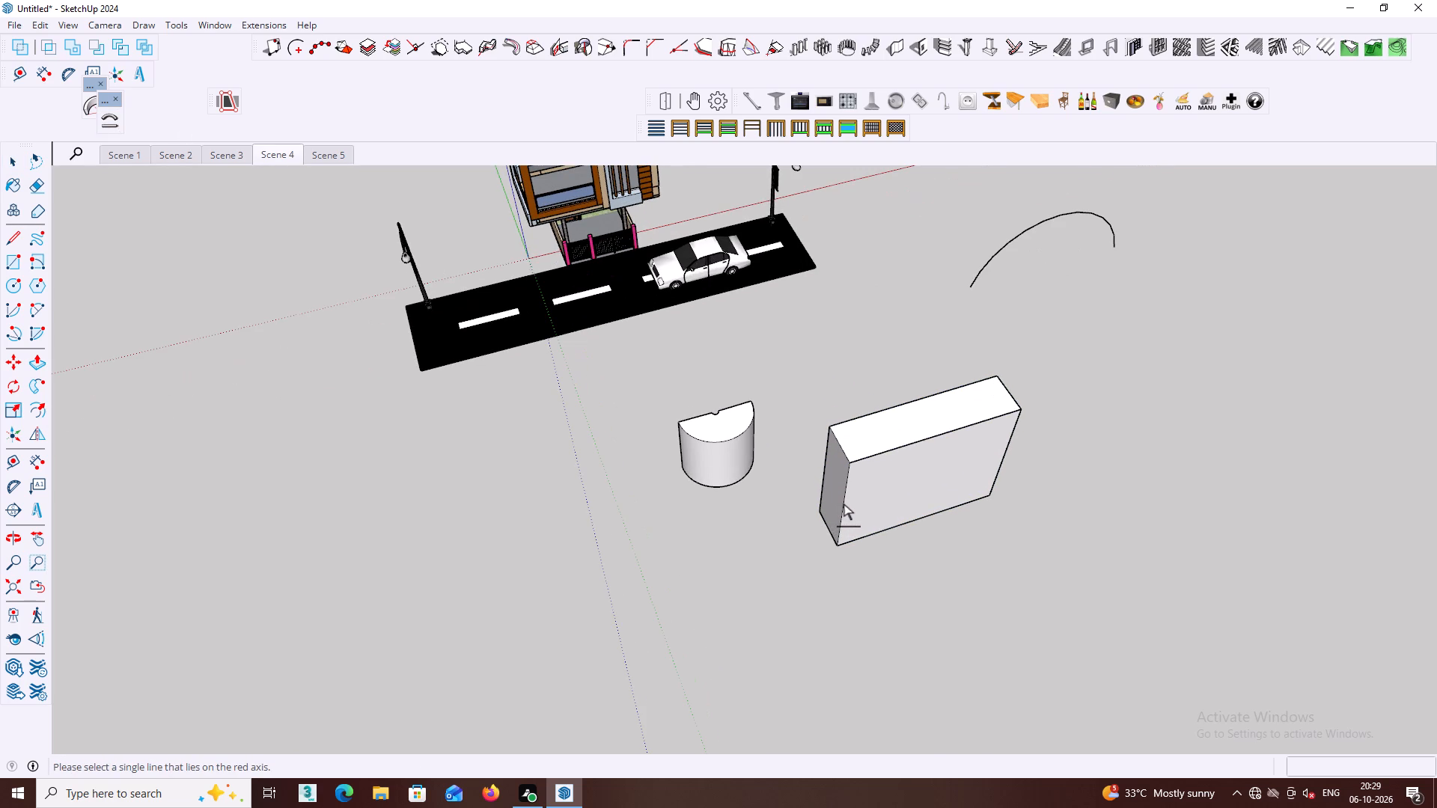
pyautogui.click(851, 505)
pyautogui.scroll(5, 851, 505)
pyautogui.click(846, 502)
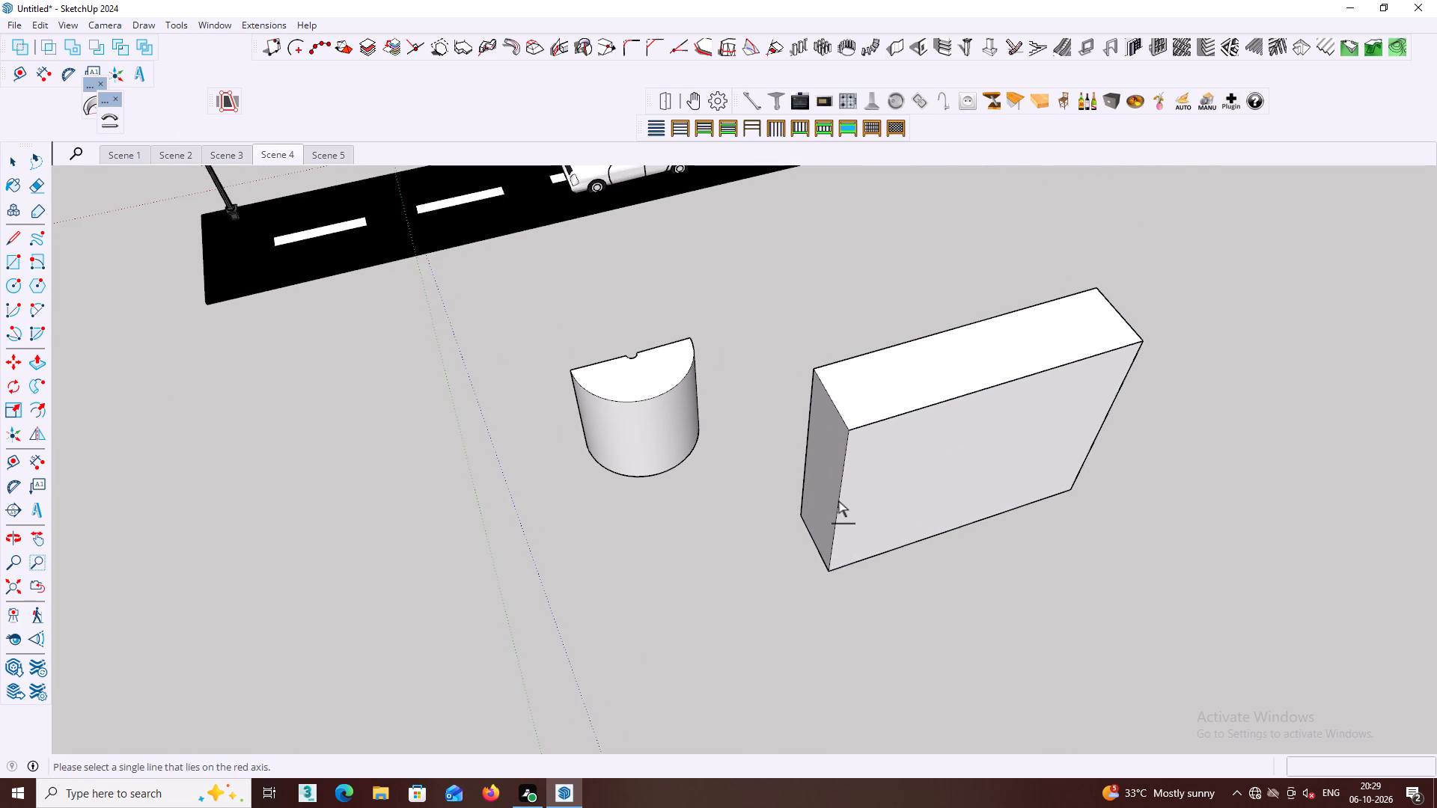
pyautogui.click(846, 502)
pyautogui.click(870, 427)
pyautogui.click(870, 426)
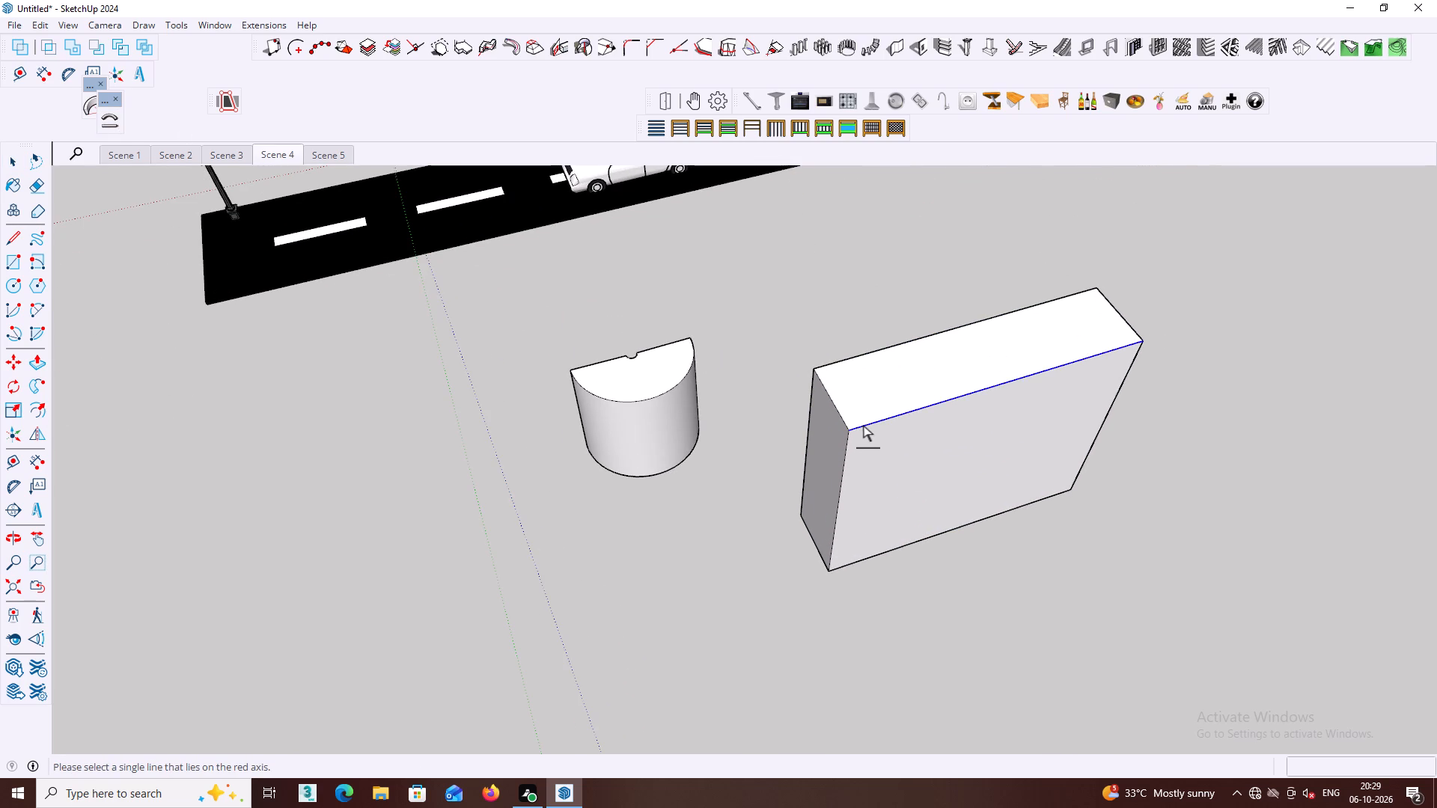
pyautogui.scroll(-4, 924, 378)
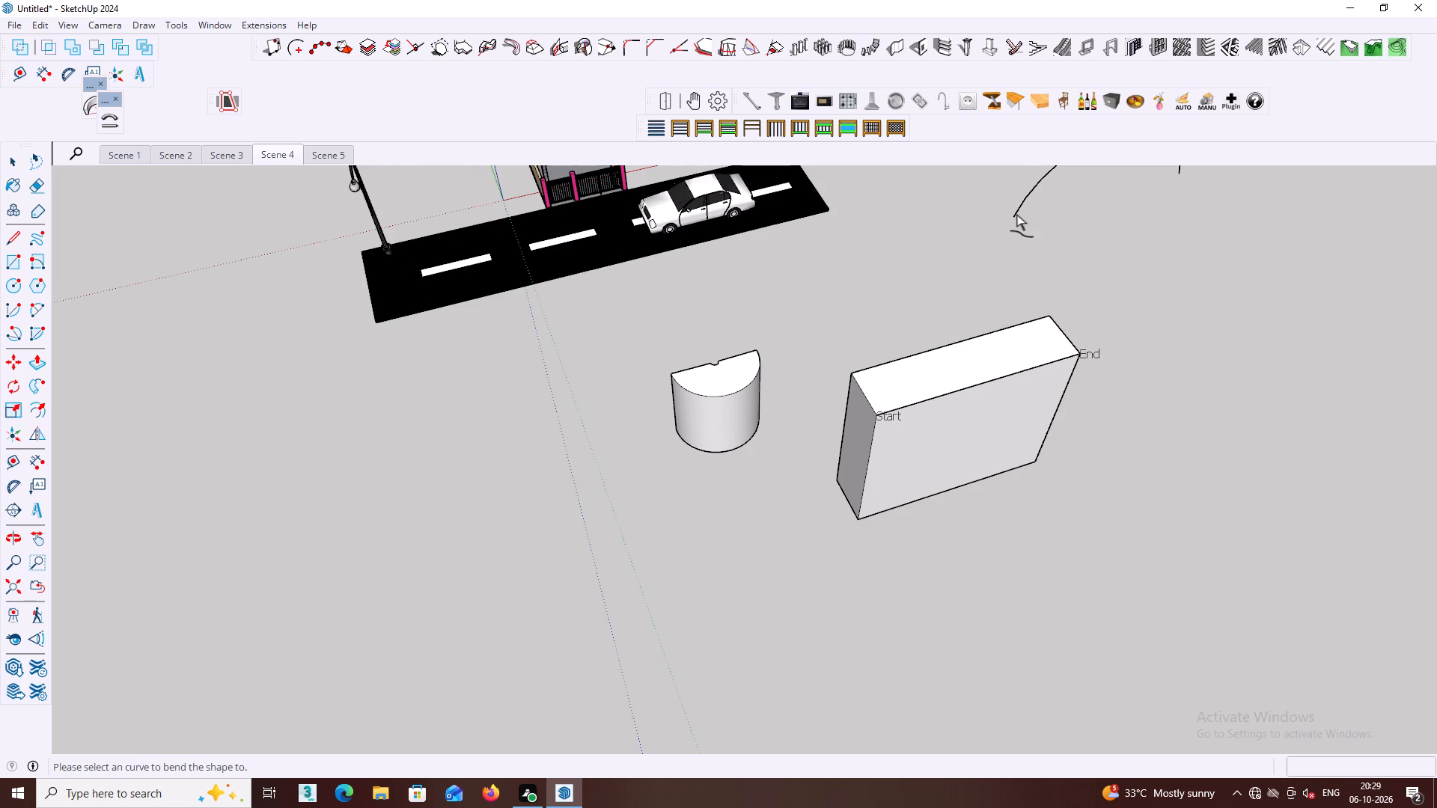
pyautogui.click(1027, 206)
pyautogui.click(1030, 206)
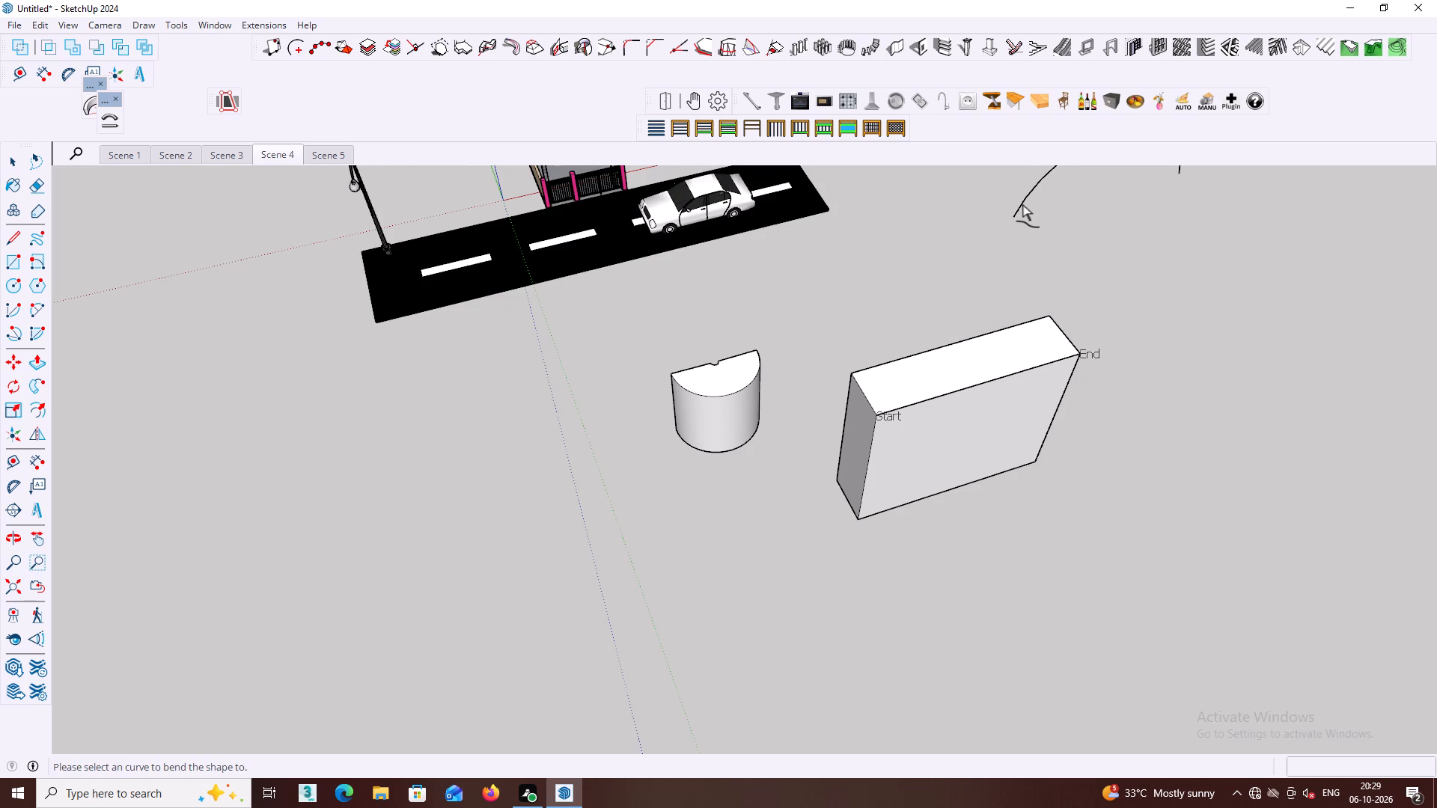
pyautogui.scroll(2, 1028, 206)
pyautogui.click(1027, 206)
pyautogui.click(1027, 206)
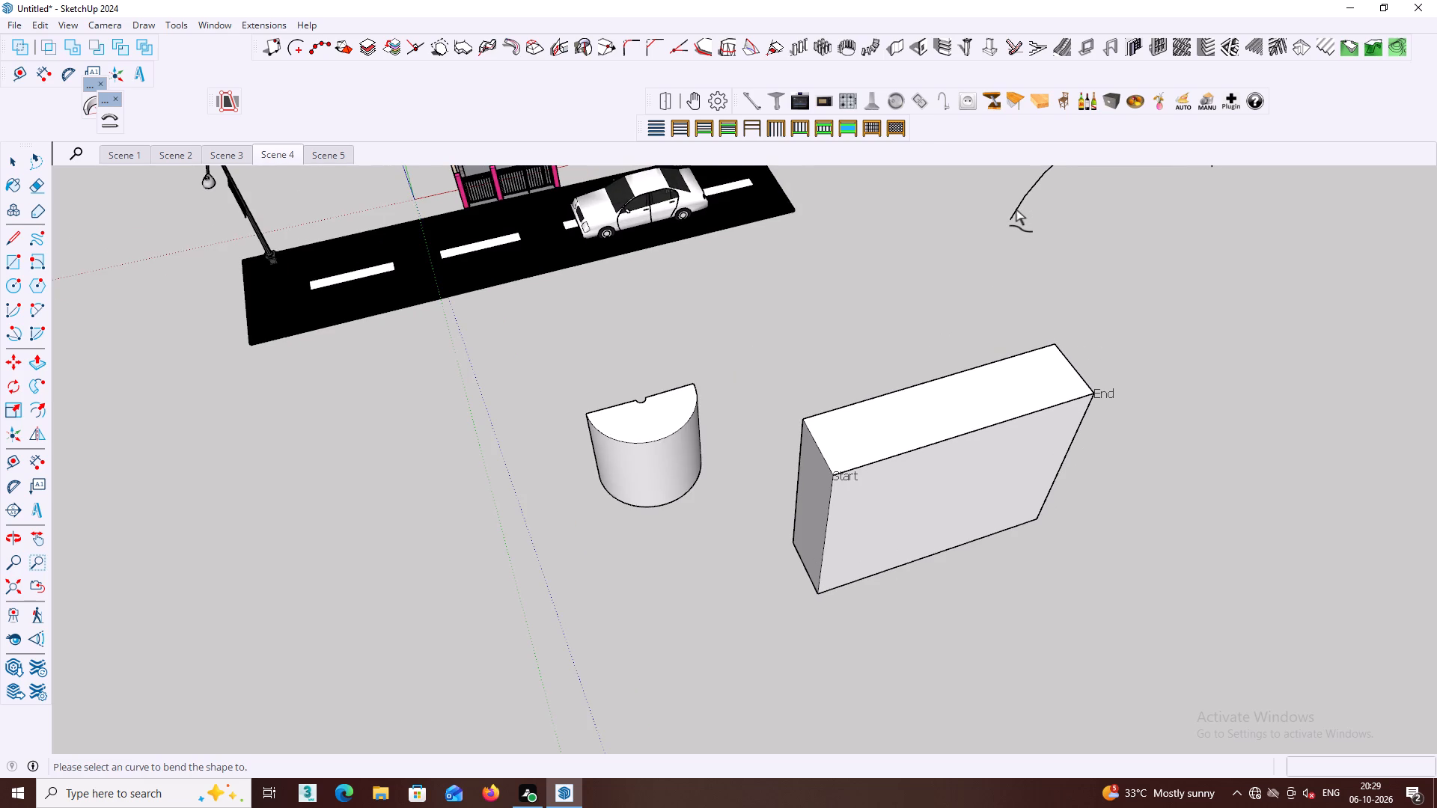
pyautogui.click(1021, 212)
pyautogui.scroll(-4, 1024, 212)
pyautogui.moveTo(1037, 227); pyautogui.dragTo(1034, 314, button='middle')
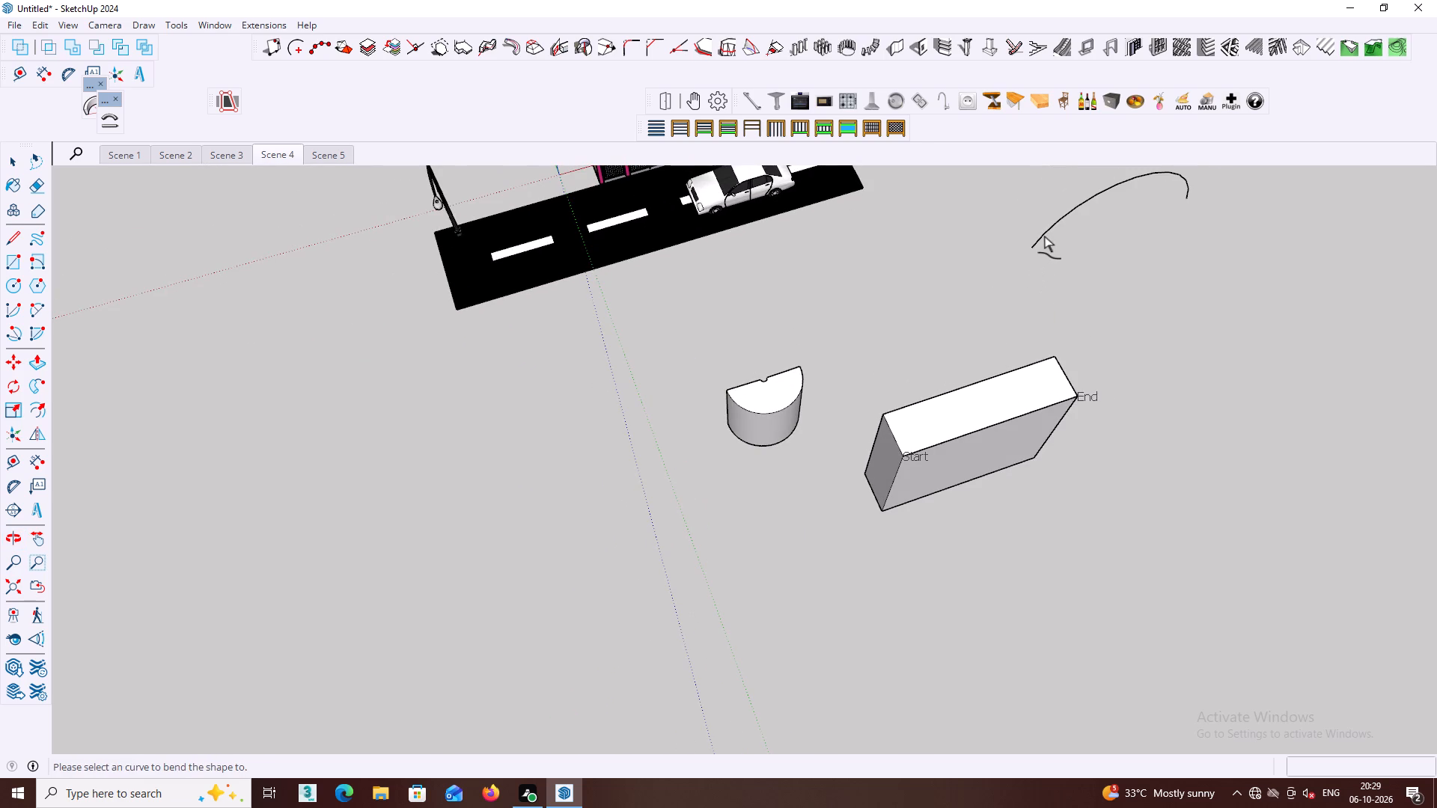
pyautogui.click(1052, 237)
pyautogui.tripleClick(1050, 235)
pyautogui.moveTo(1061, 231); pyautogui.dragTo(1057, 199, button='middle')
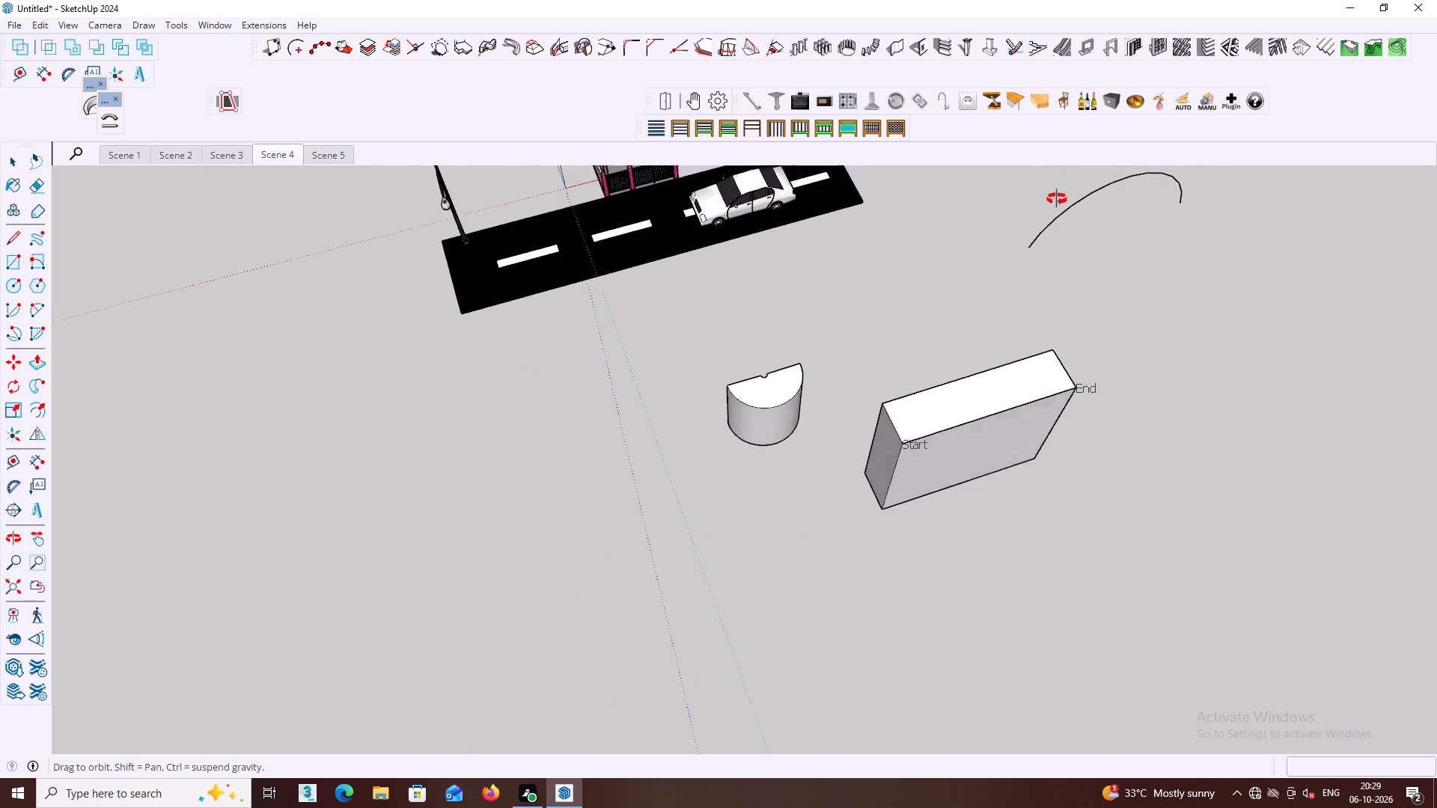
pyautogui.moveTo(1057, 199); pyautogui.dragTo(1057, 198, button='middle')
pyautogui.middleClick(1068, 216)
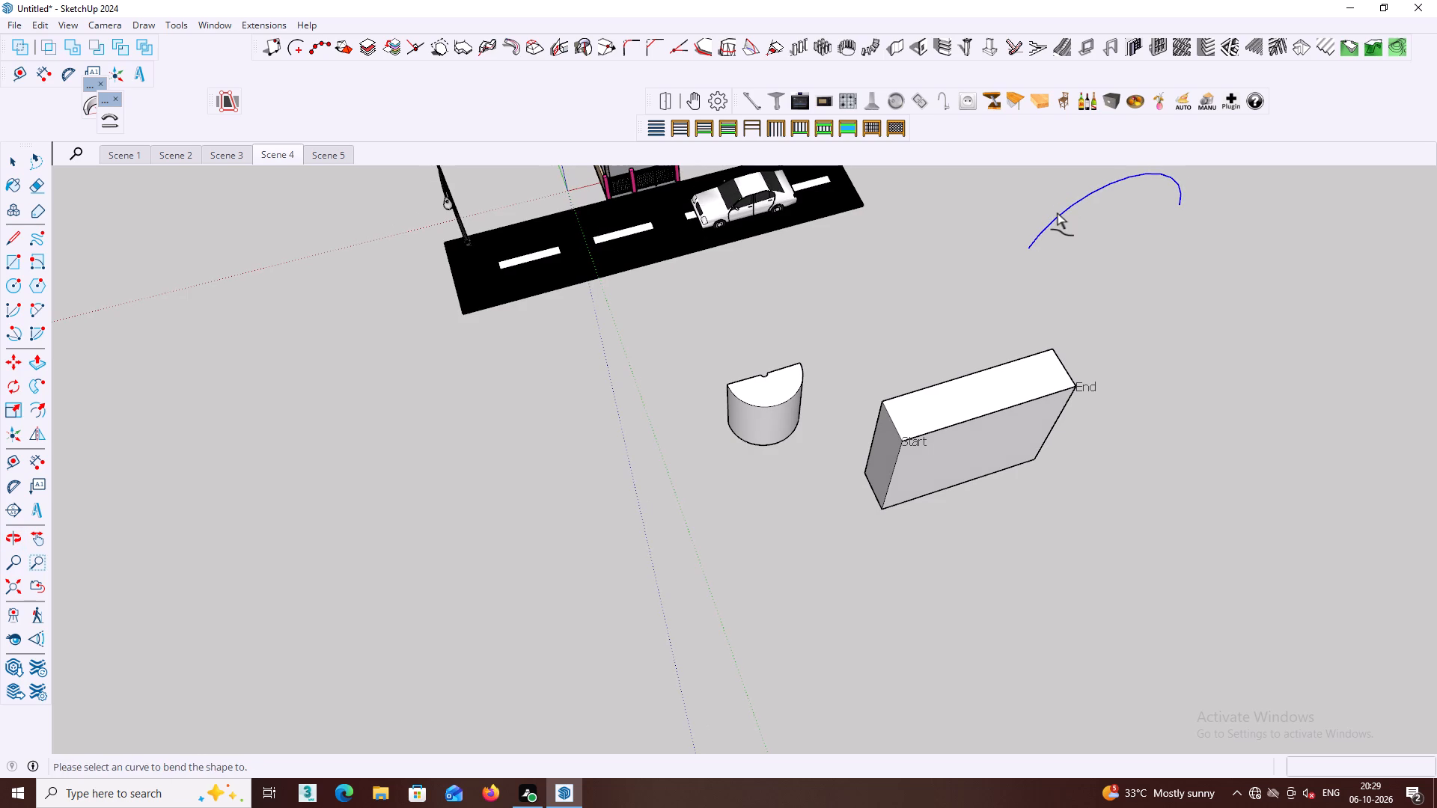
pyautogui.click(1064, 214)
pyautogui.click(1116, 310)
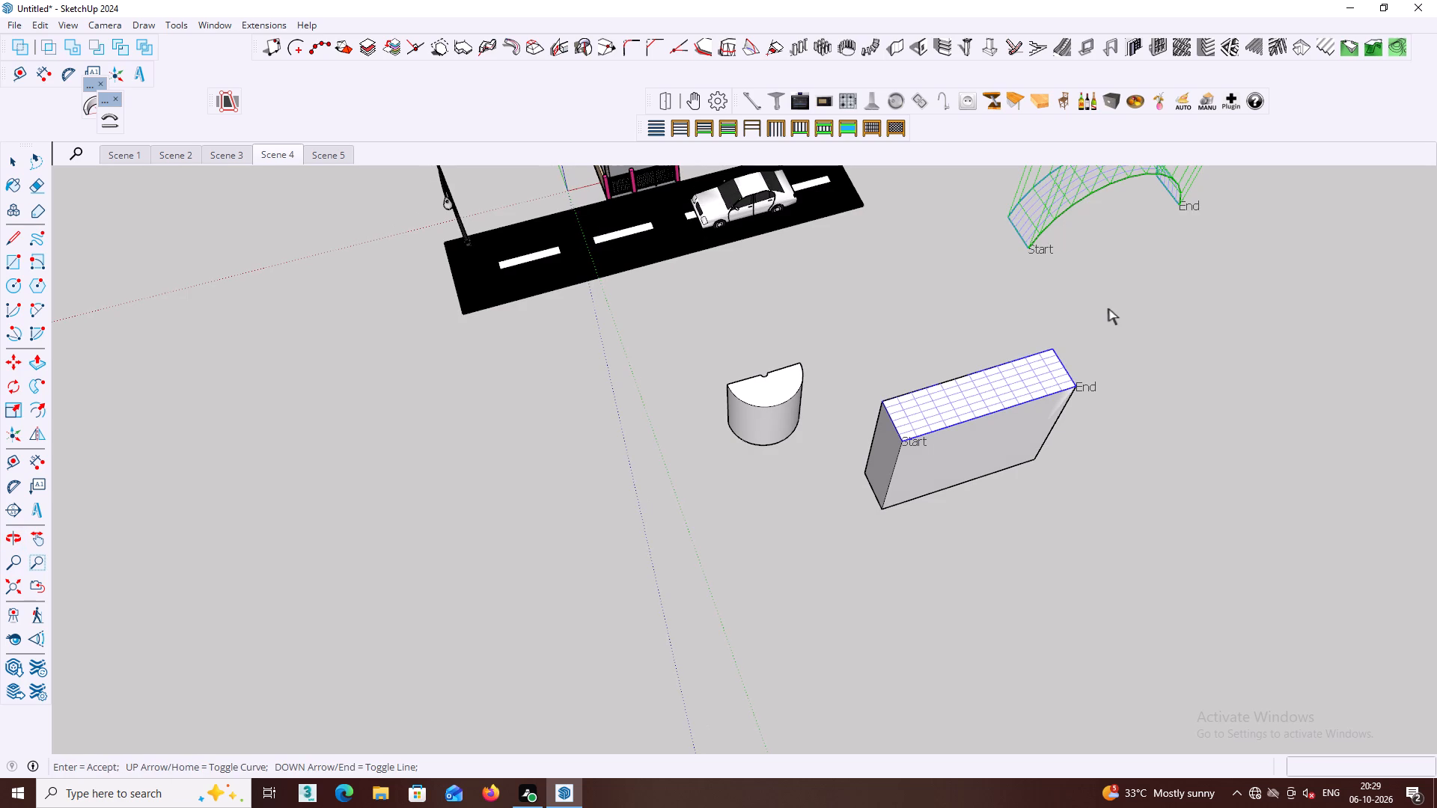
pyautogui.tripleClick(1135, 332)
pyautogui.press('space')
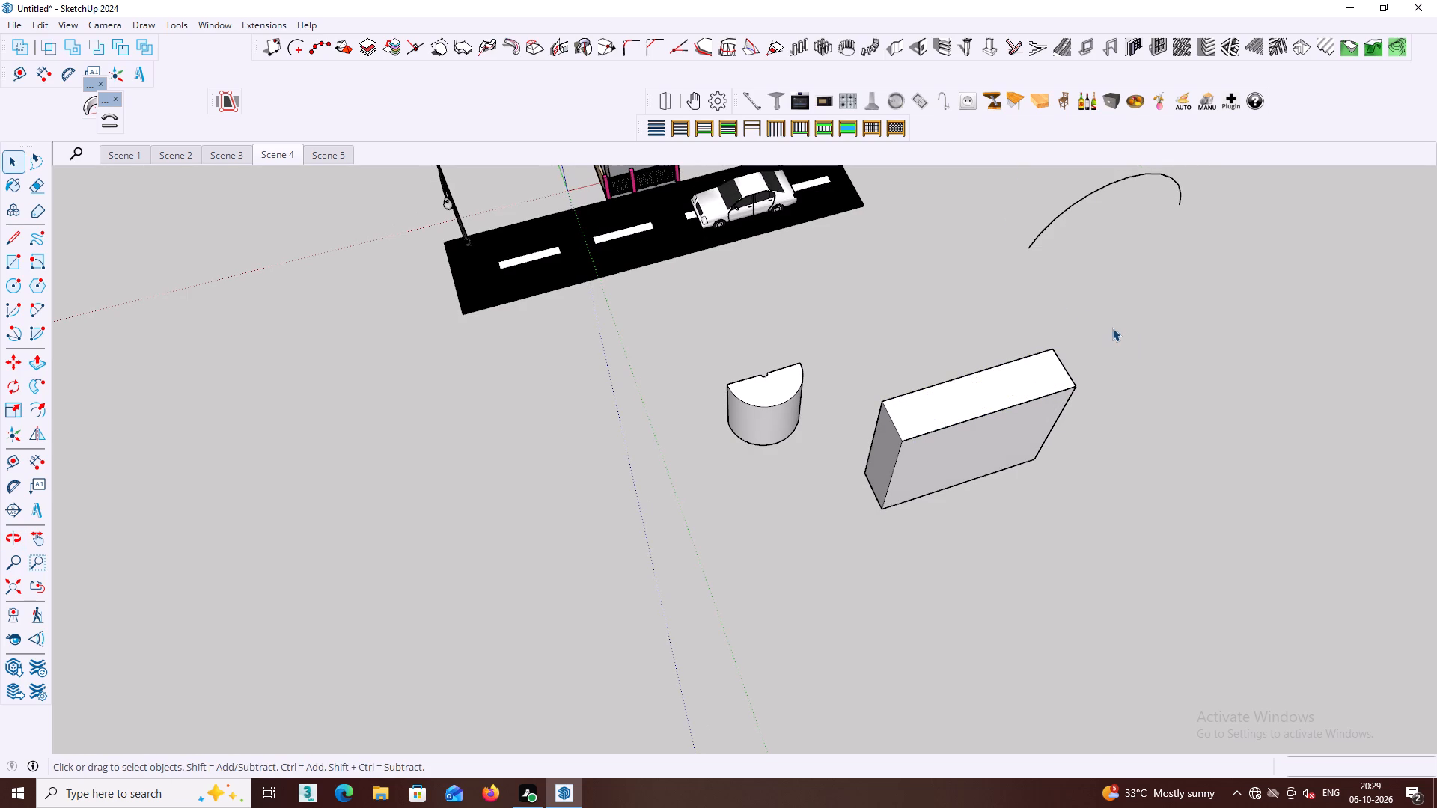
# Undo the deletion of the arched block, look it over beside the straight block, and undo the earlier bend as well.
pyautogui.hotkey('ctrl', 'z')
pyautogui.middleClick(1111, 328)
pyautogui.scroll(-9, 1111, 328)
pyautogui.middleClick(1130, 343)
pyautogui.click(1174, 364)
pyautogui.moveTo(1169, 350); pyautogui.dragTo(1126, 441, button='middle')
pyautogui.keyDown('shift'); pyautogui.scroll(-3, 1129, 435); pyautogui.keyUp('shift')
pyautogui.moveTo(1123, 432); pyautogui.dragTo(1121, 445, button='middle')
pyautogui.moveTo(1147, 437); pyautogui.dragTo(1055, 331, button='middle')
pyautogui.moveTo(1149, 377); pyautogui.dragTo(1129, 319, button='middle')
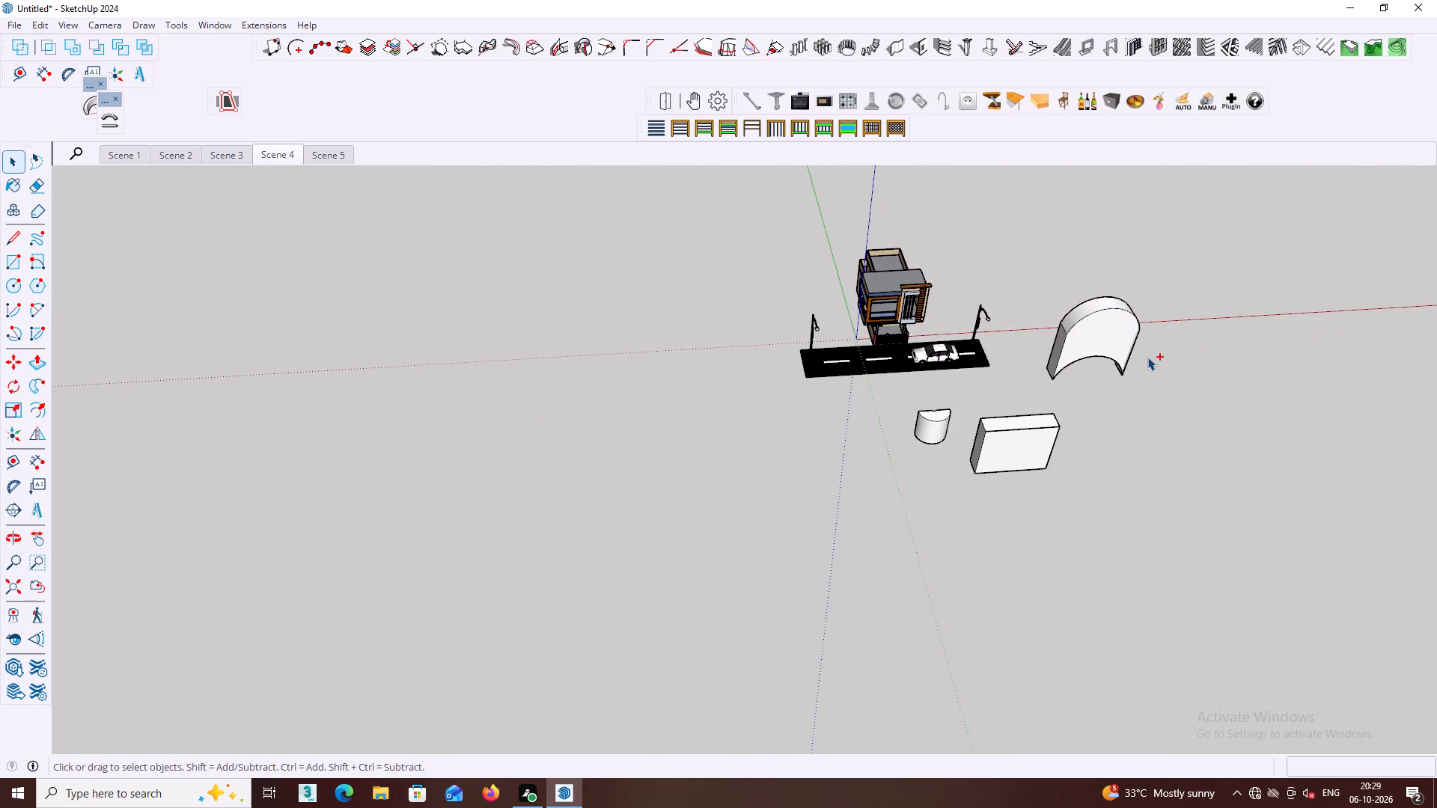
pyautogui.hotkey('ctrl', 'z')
# Delete the upright arc, the straight block and the half-round block beside the road.
pyautogui.moveTo(1145, 411); pyautogui.dragTo(1078, 310)
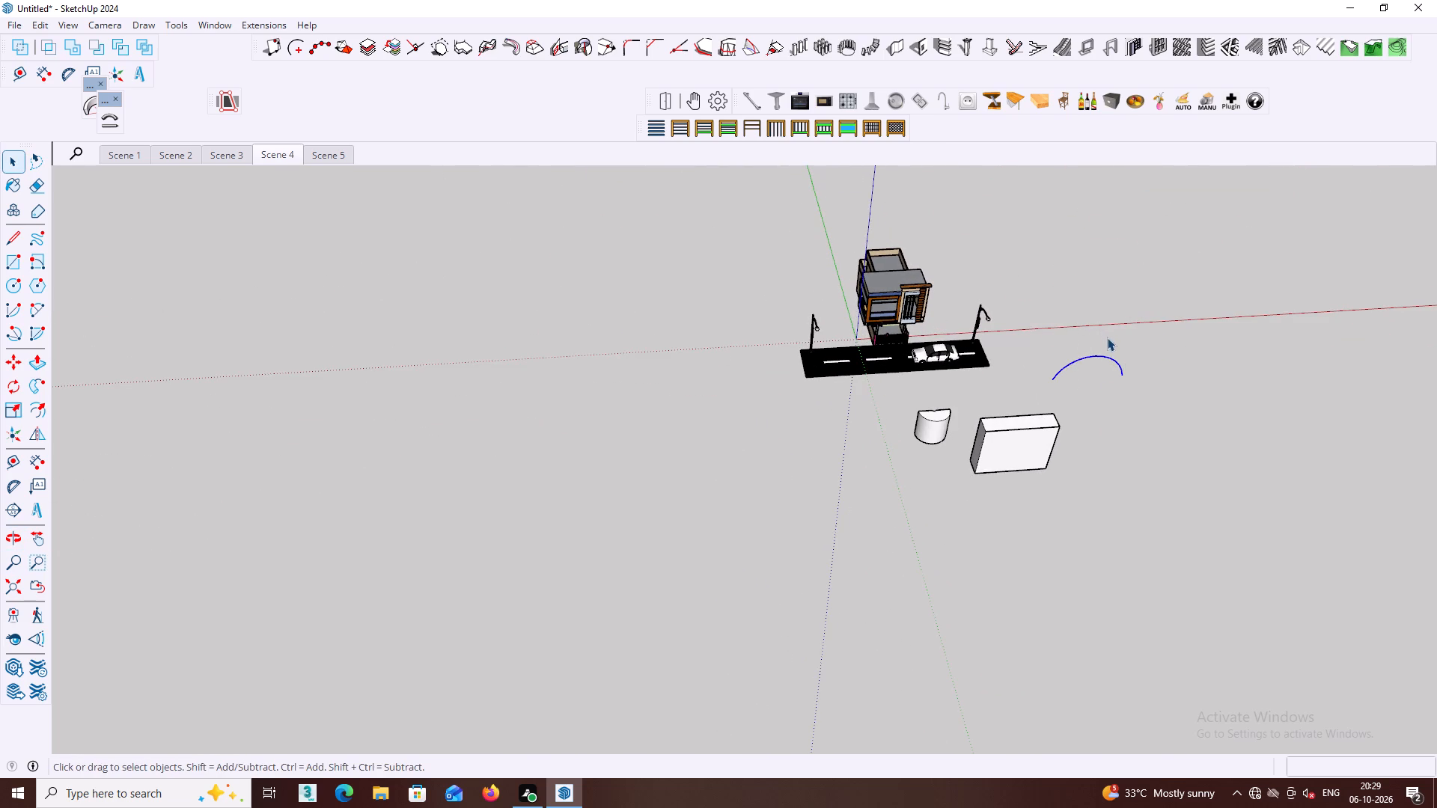
pyautogui.press('Delete')
pyautogui.moveTo(1130, 483); pyautogui.dragTo(899, 407)
pyautogui.press('Delete')
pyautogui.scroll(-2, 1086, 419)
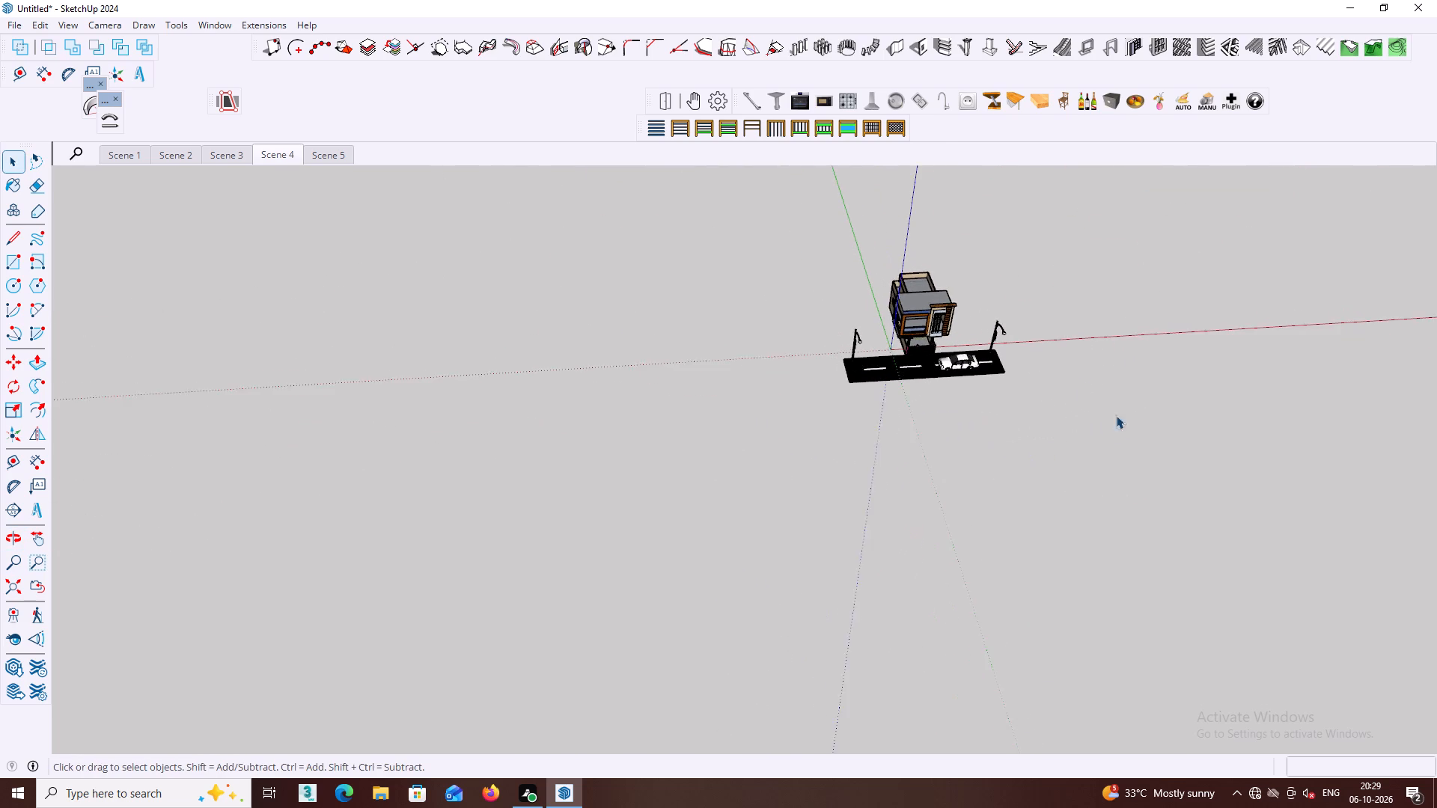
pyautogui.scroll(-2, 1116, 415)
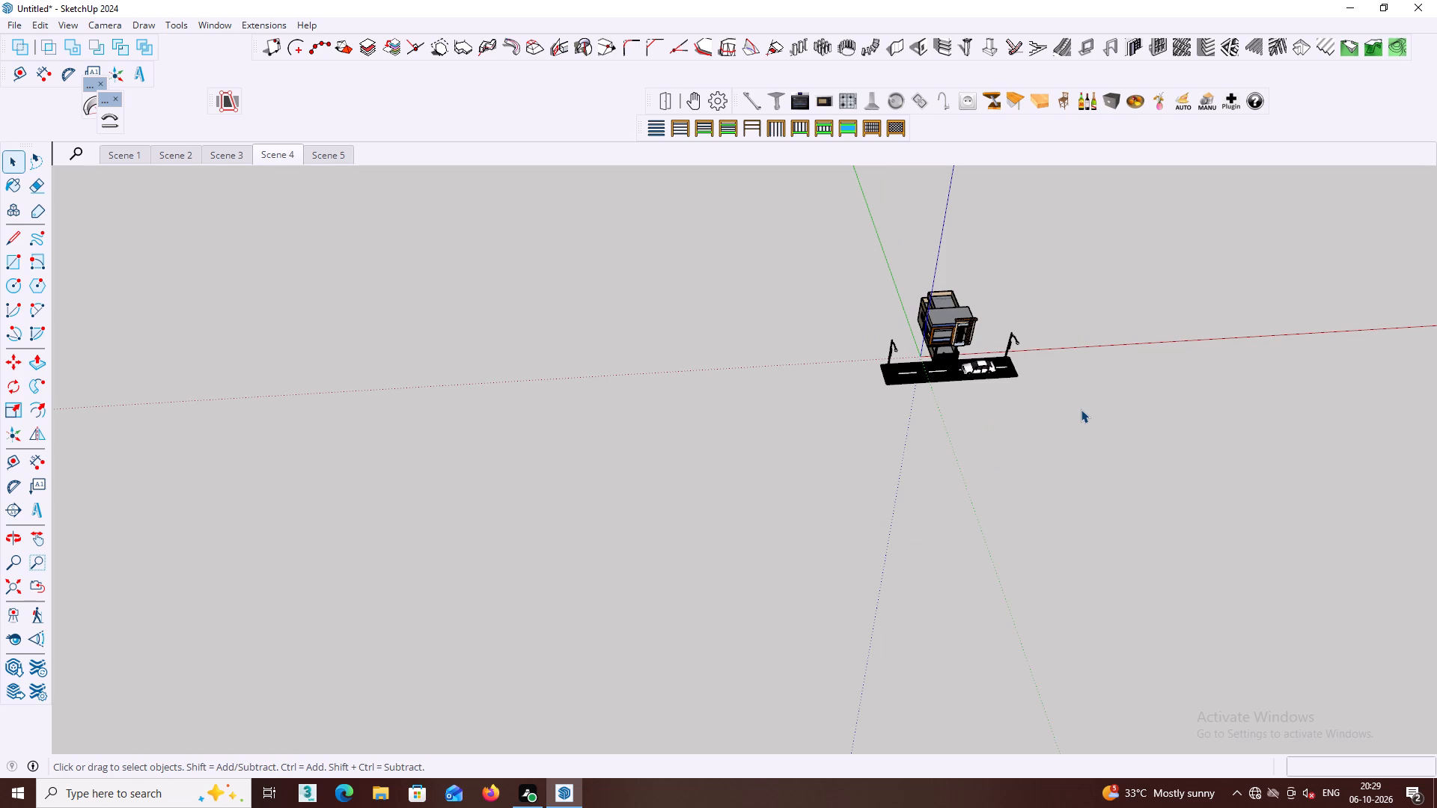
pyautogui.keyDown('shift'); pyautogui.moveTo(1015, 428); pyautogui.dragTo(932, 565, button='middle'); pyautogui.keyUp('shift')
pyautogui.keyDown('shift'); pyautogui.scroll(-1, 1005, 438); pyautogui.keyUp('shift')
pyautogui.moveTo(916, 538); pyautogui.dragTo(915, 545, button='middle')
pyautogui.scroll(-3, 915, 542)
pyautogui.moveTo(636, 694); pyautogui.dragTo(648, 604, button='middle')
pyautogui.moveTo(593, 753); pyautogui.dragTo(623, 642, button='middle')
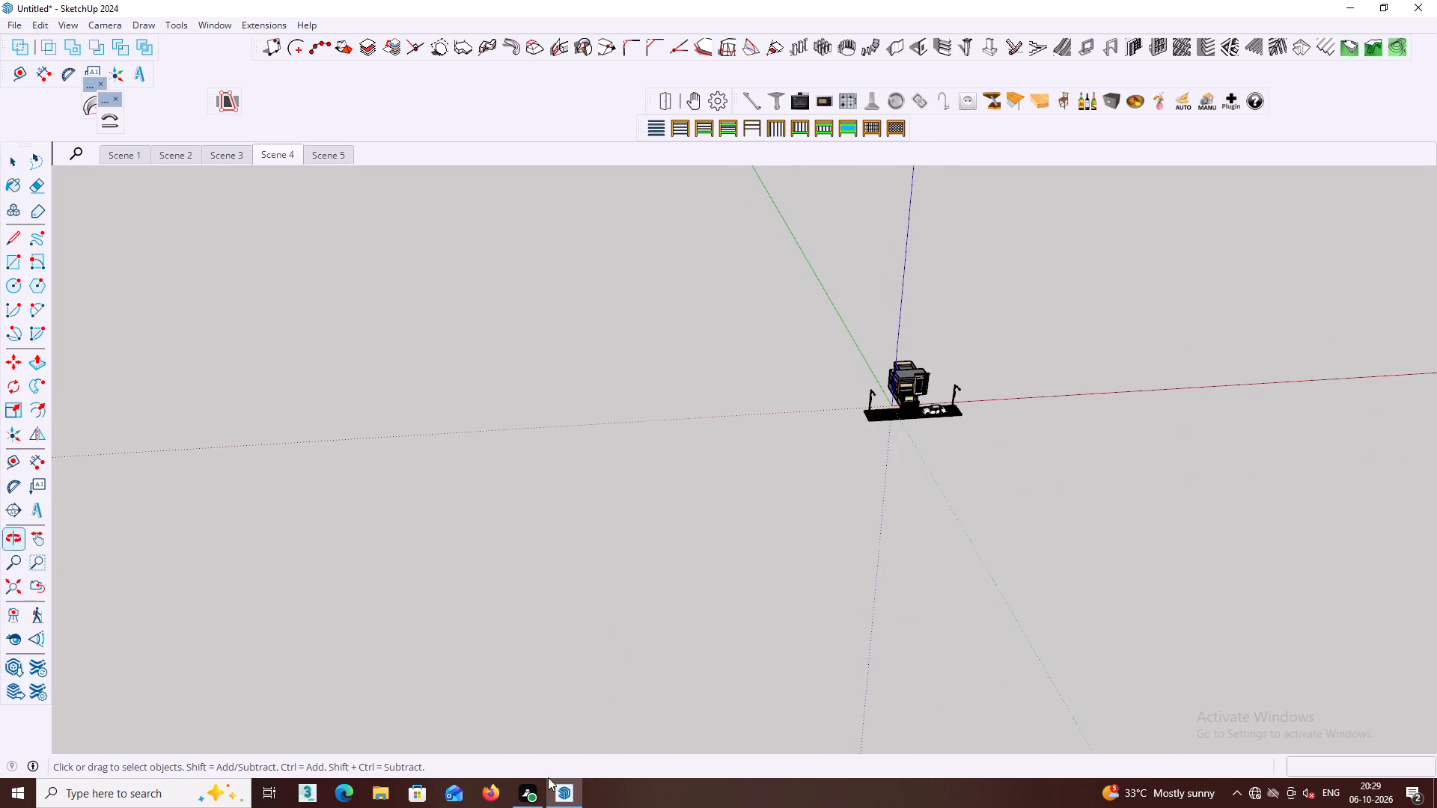